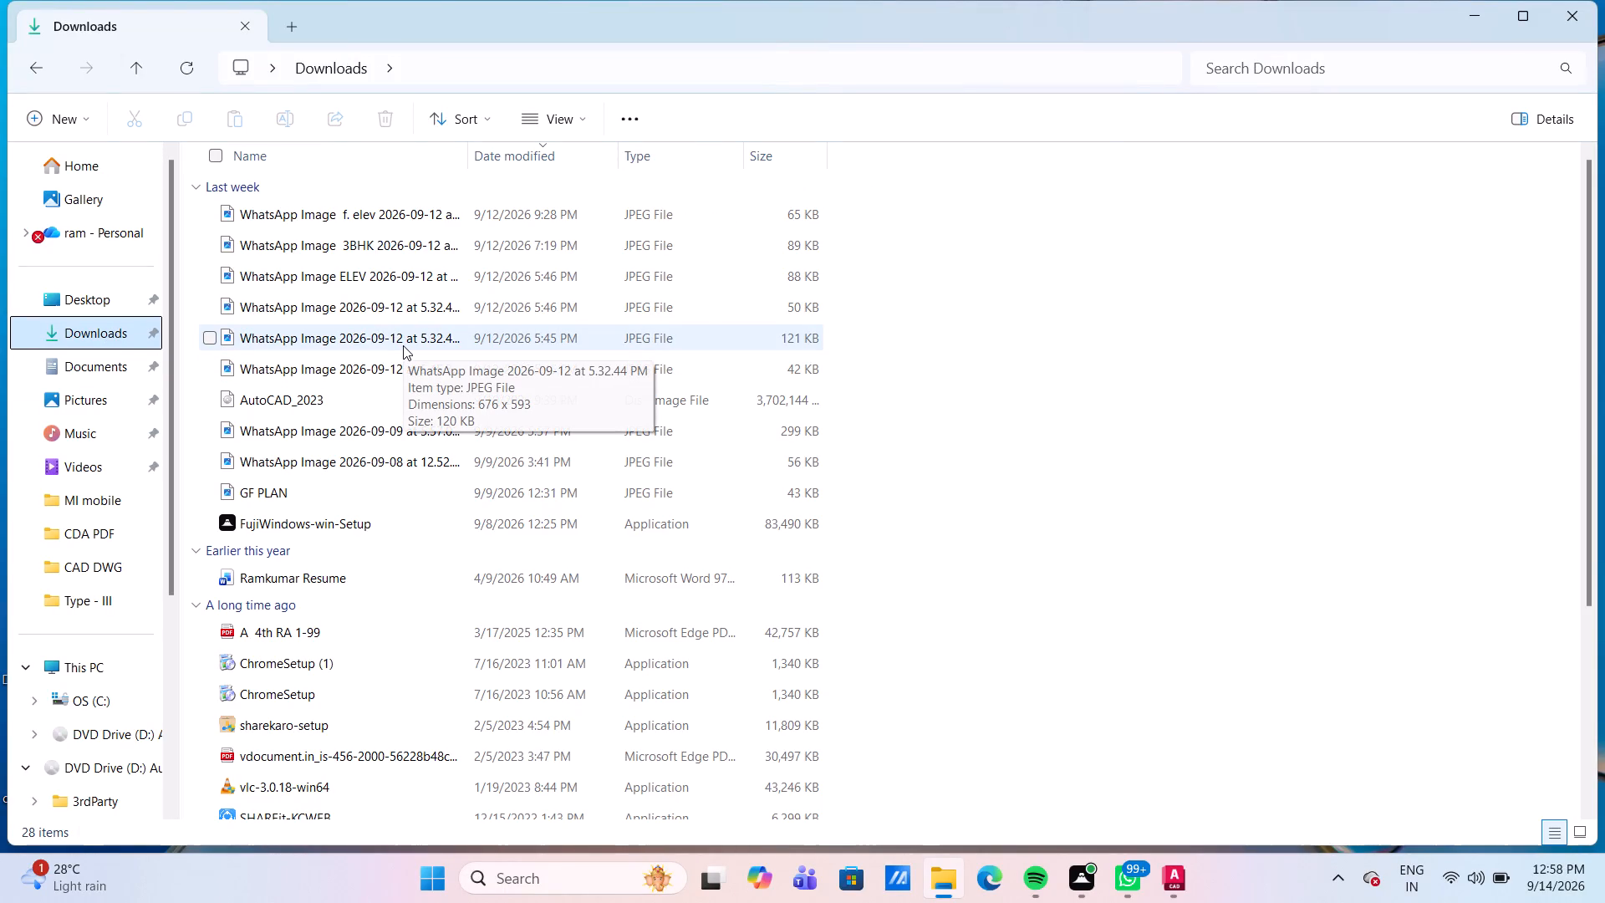
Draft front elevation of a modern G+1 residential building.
Examine the 5.32.45 PM elevation image in Downloads, then switch to the empty AutoCAD drawing.
{"action": "double_click", "coordinate": [378, 302]}
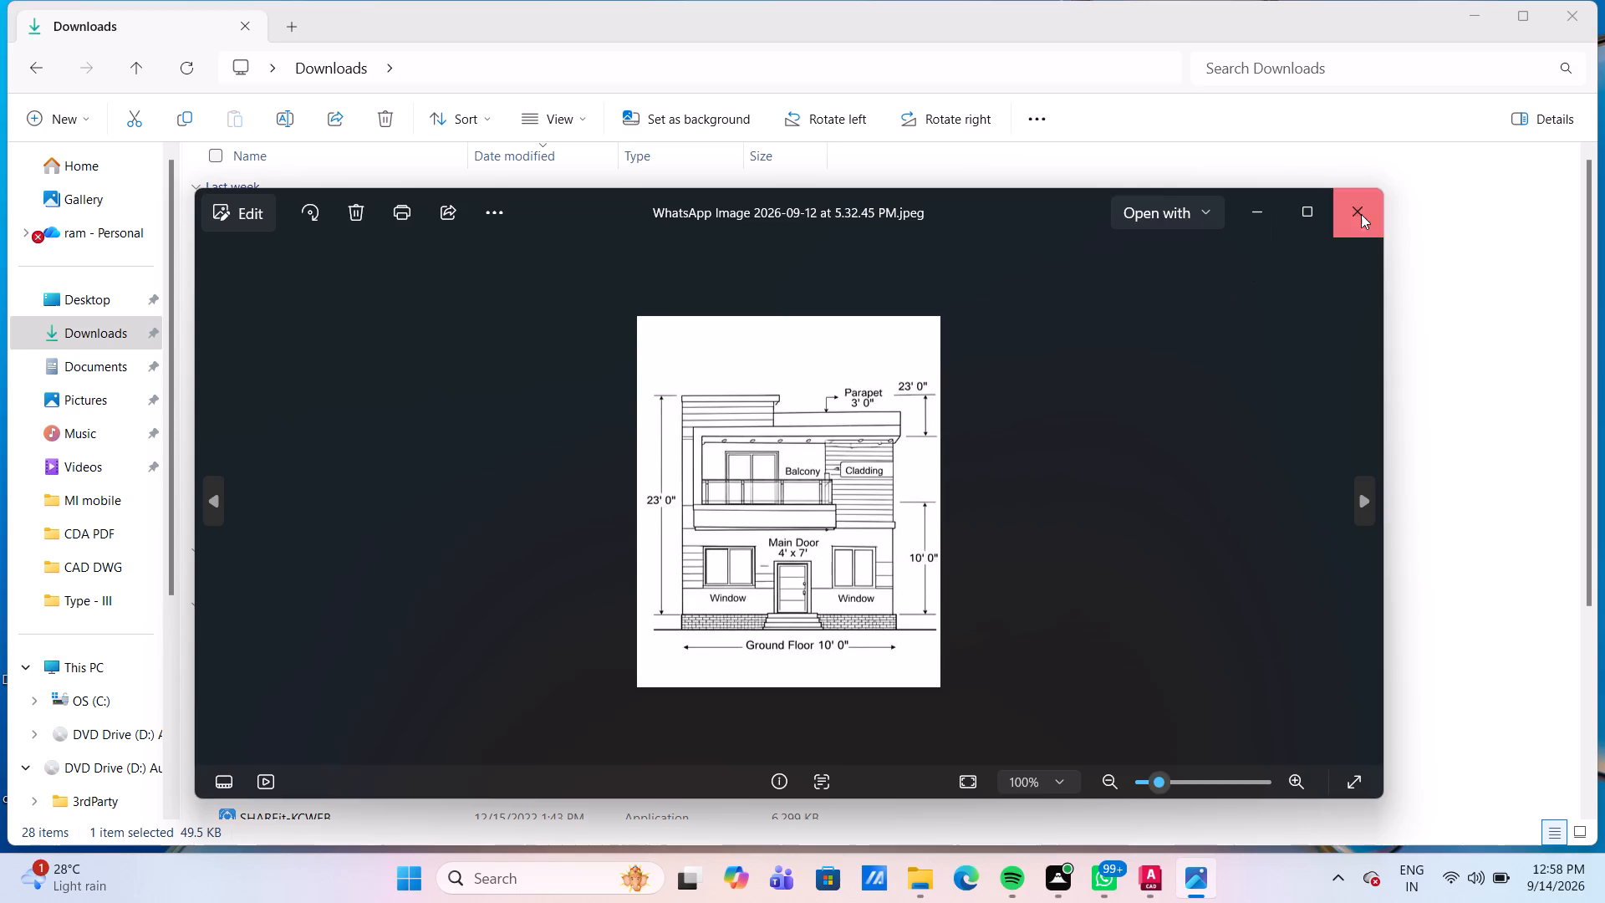
{"action": "left_click", "coordinate": [1361, 214]}
{"action": "left_click", "coordinate": [1484, 0]}
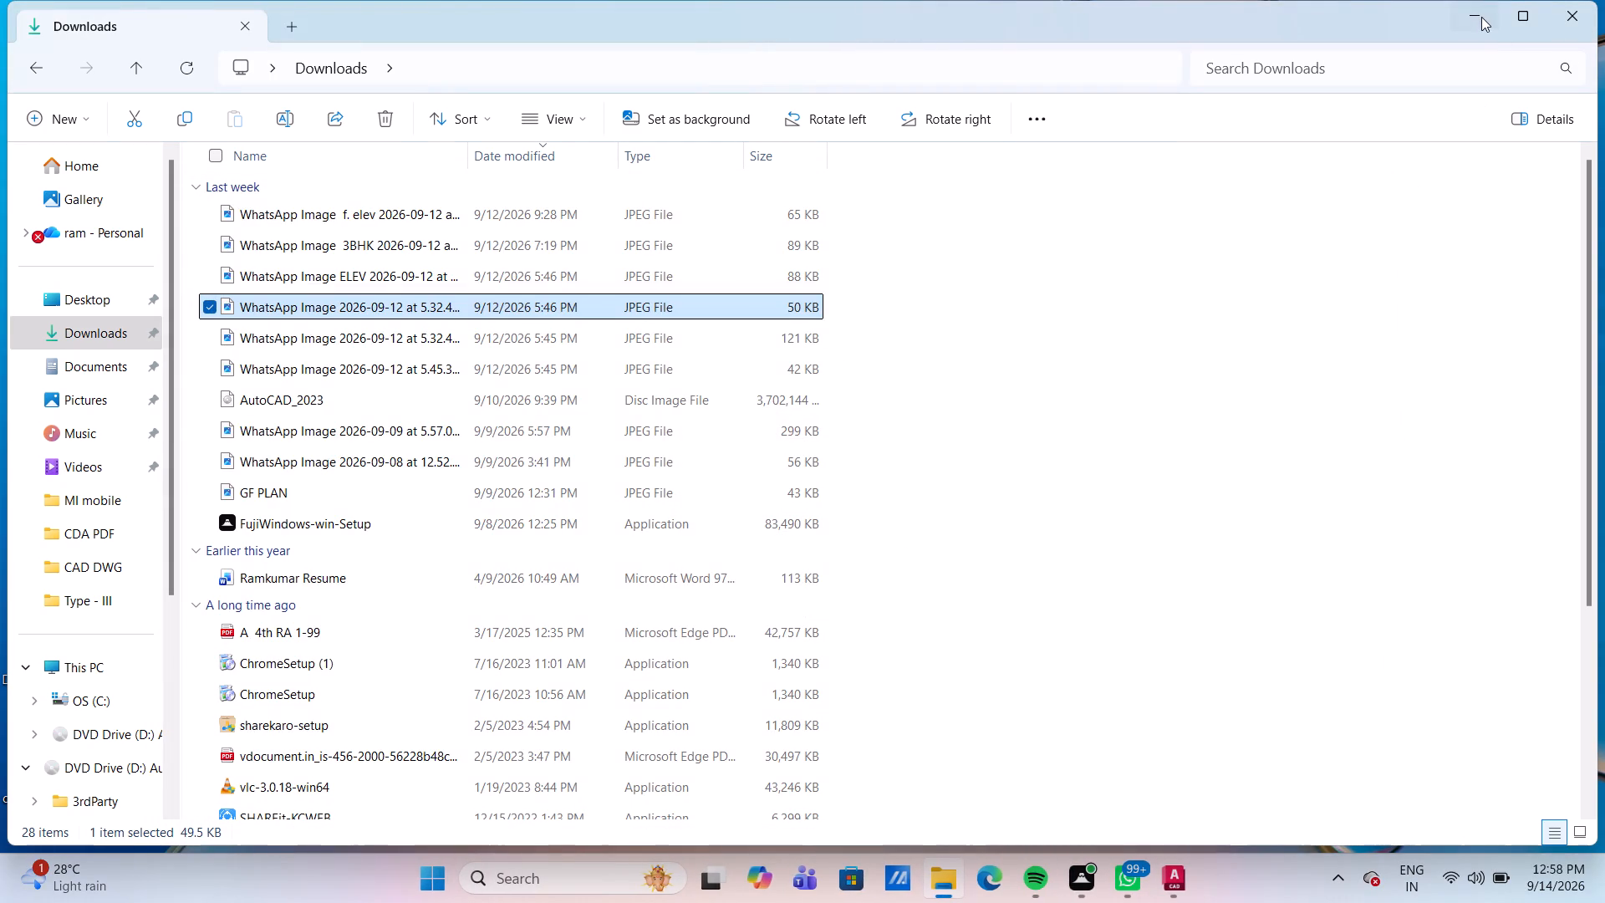
{"action": "left_click", "coordinate": [1480, 21]}
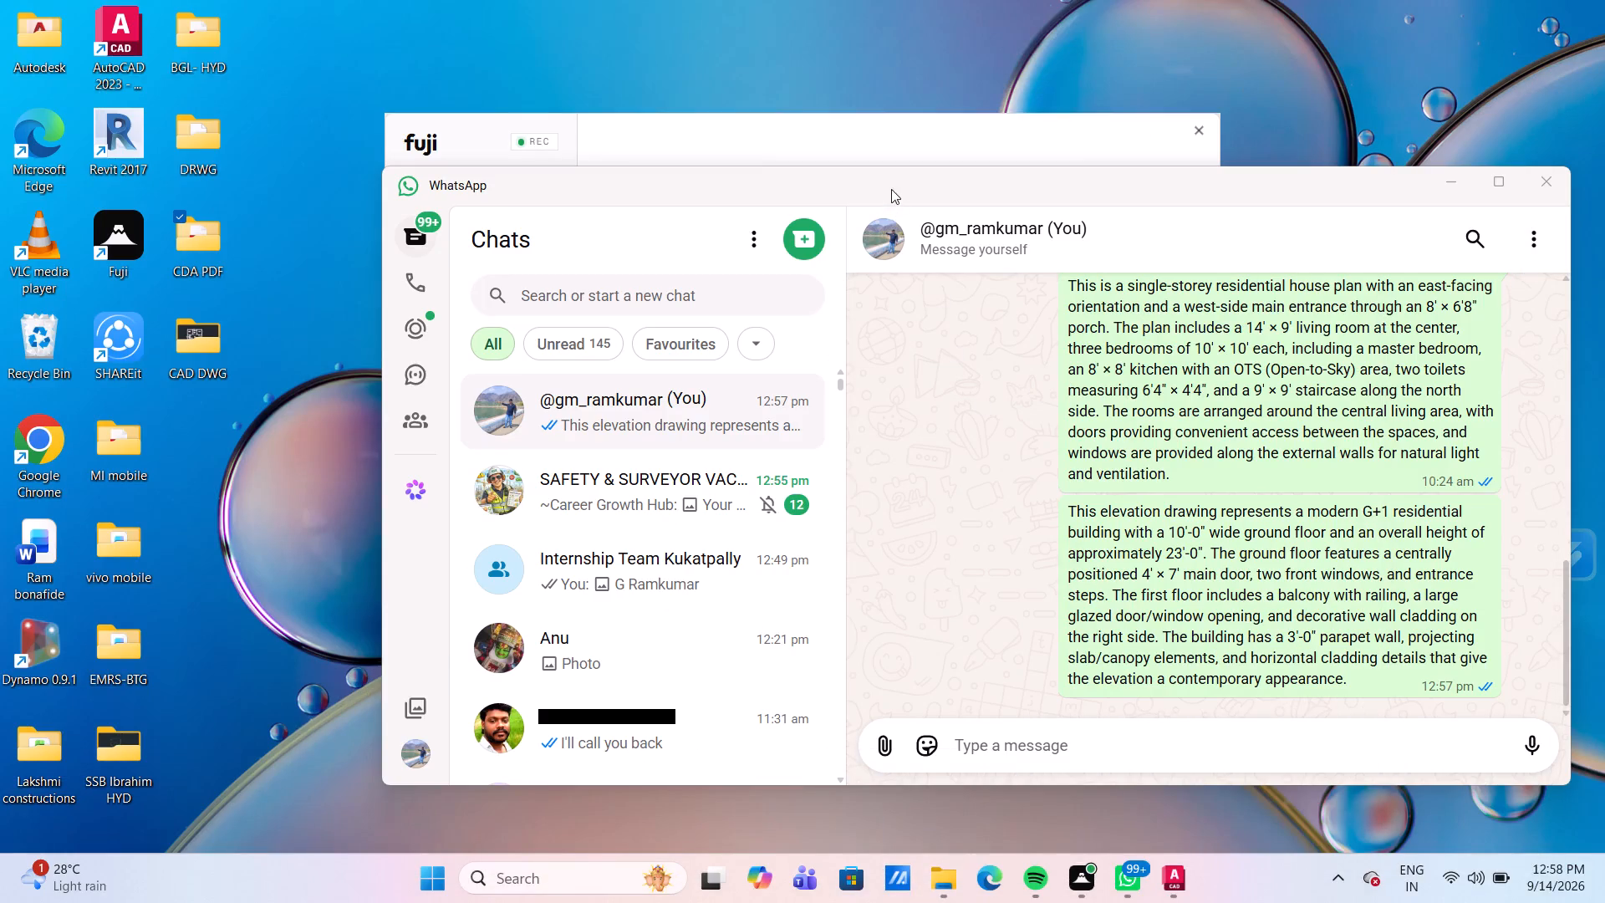
{"action": "left_click", "coordinate": [1175, 881]}
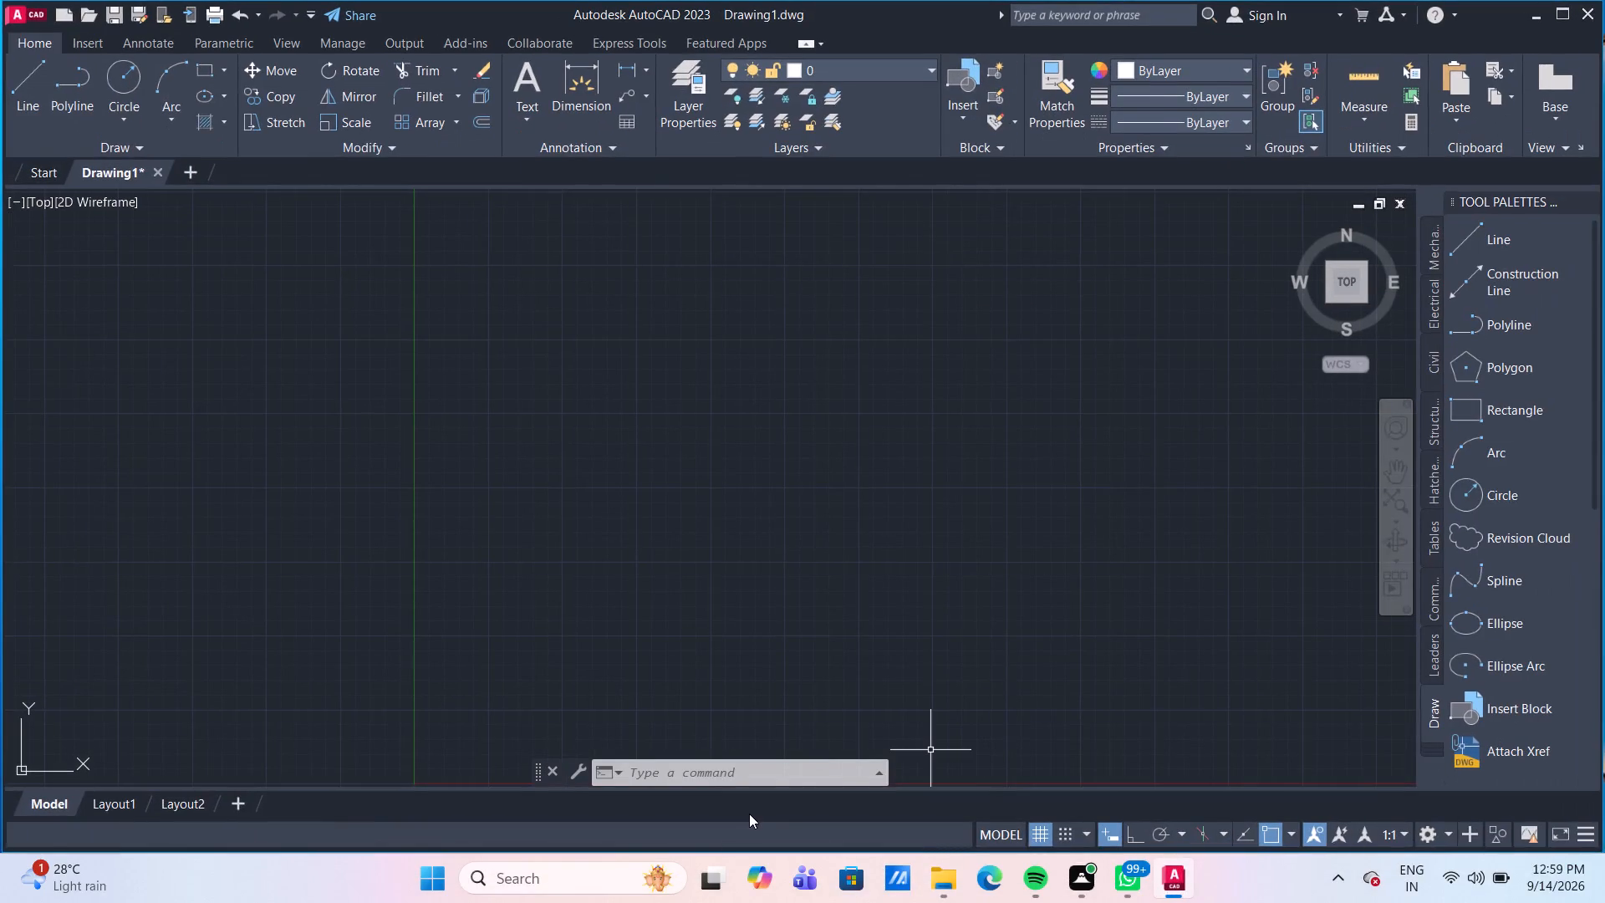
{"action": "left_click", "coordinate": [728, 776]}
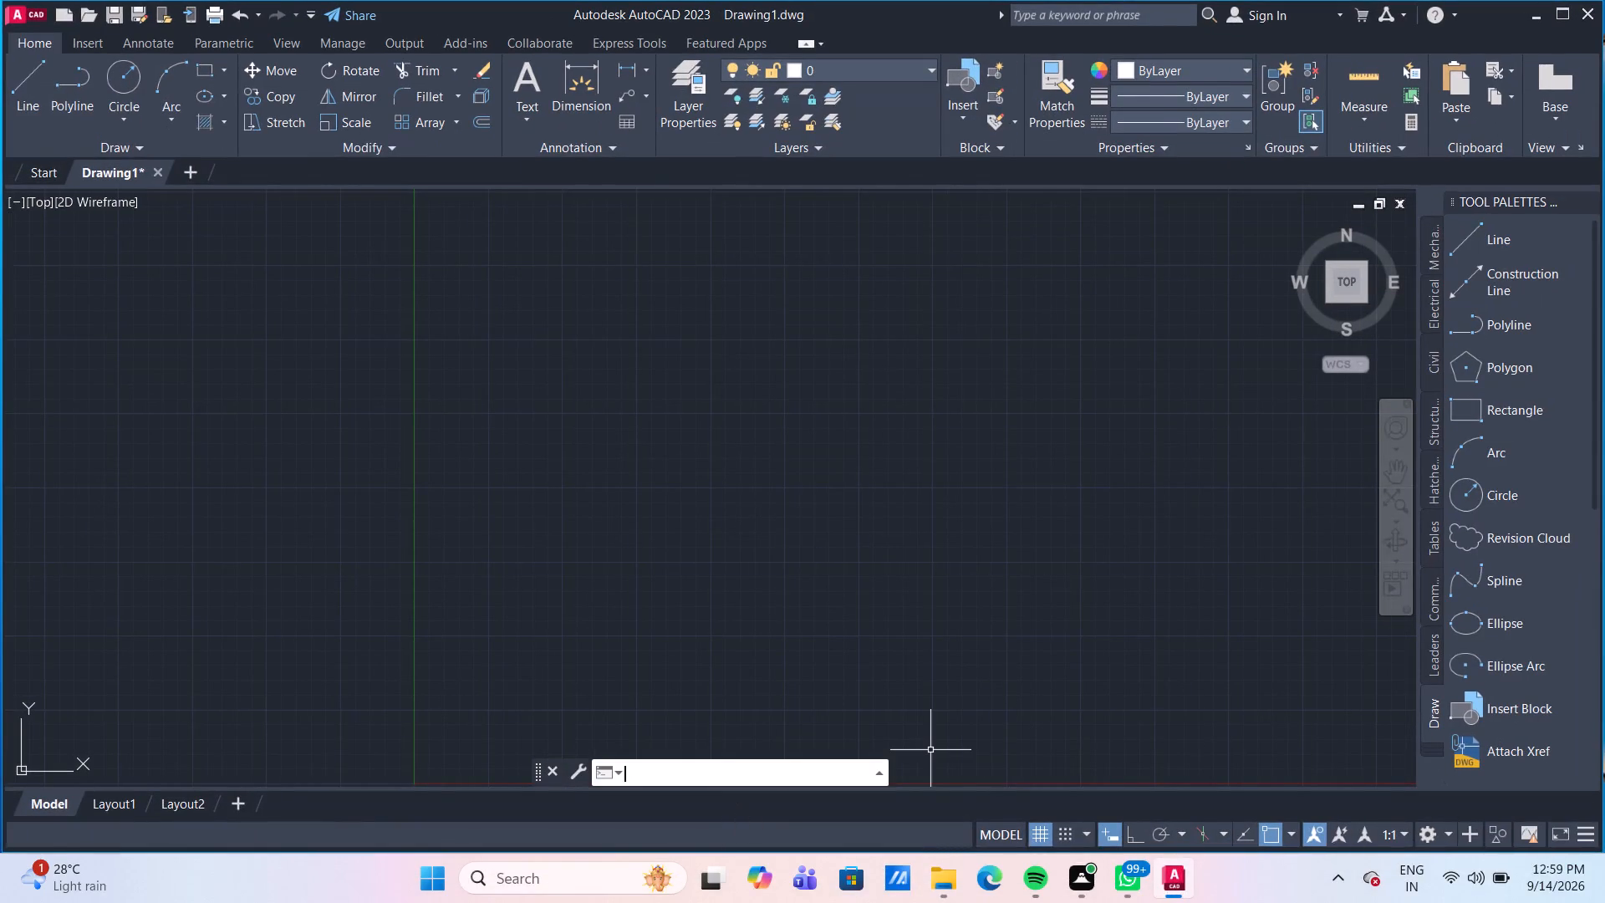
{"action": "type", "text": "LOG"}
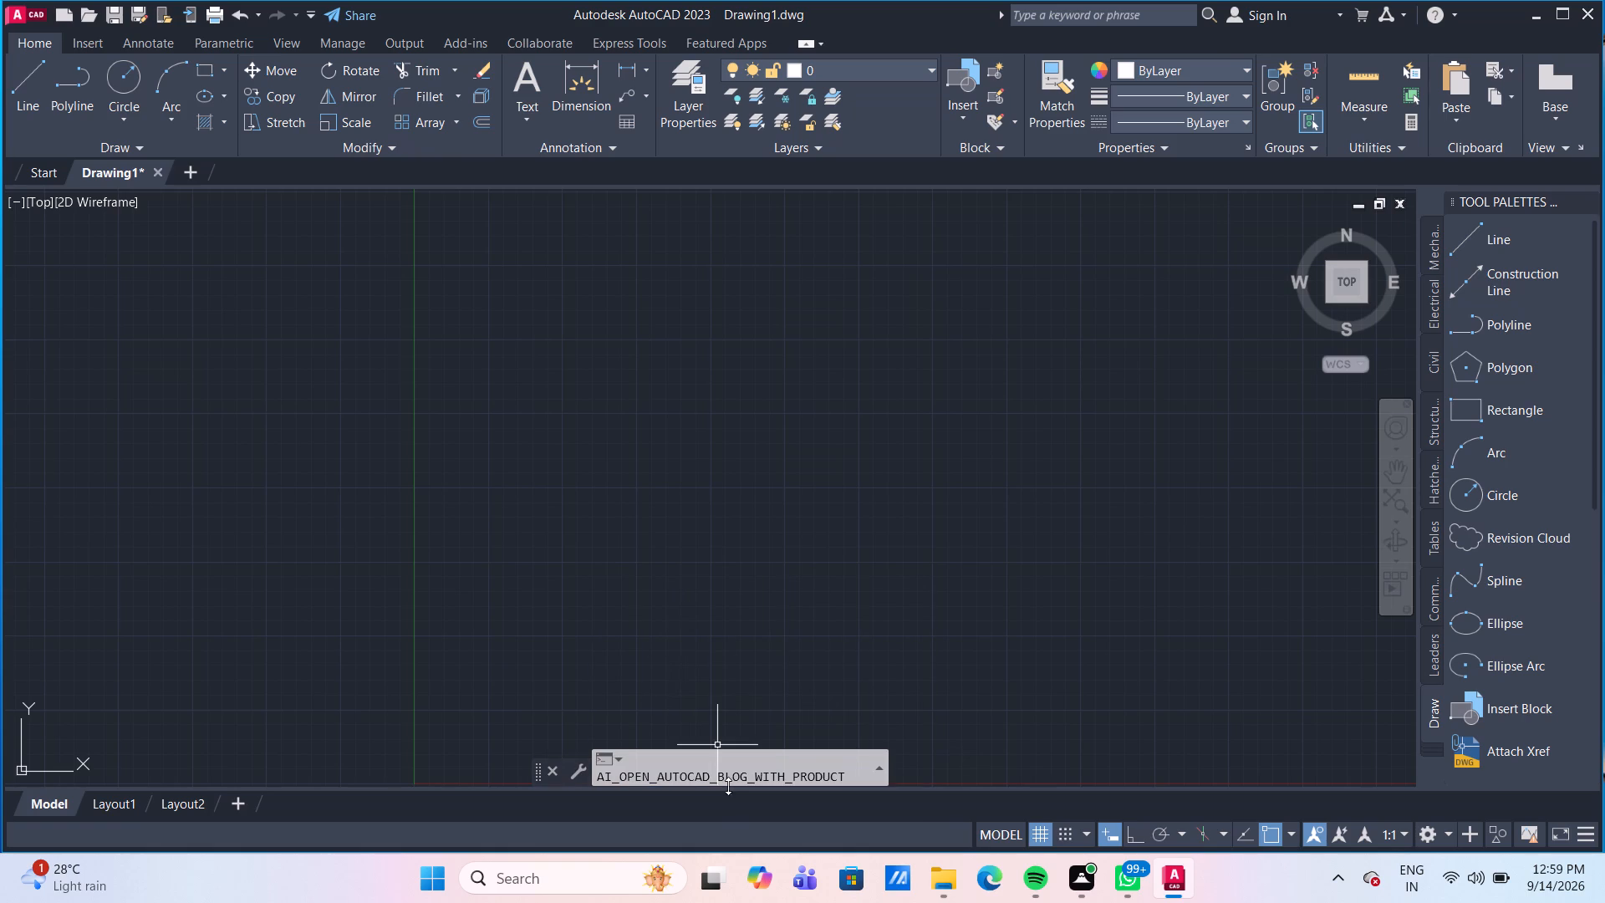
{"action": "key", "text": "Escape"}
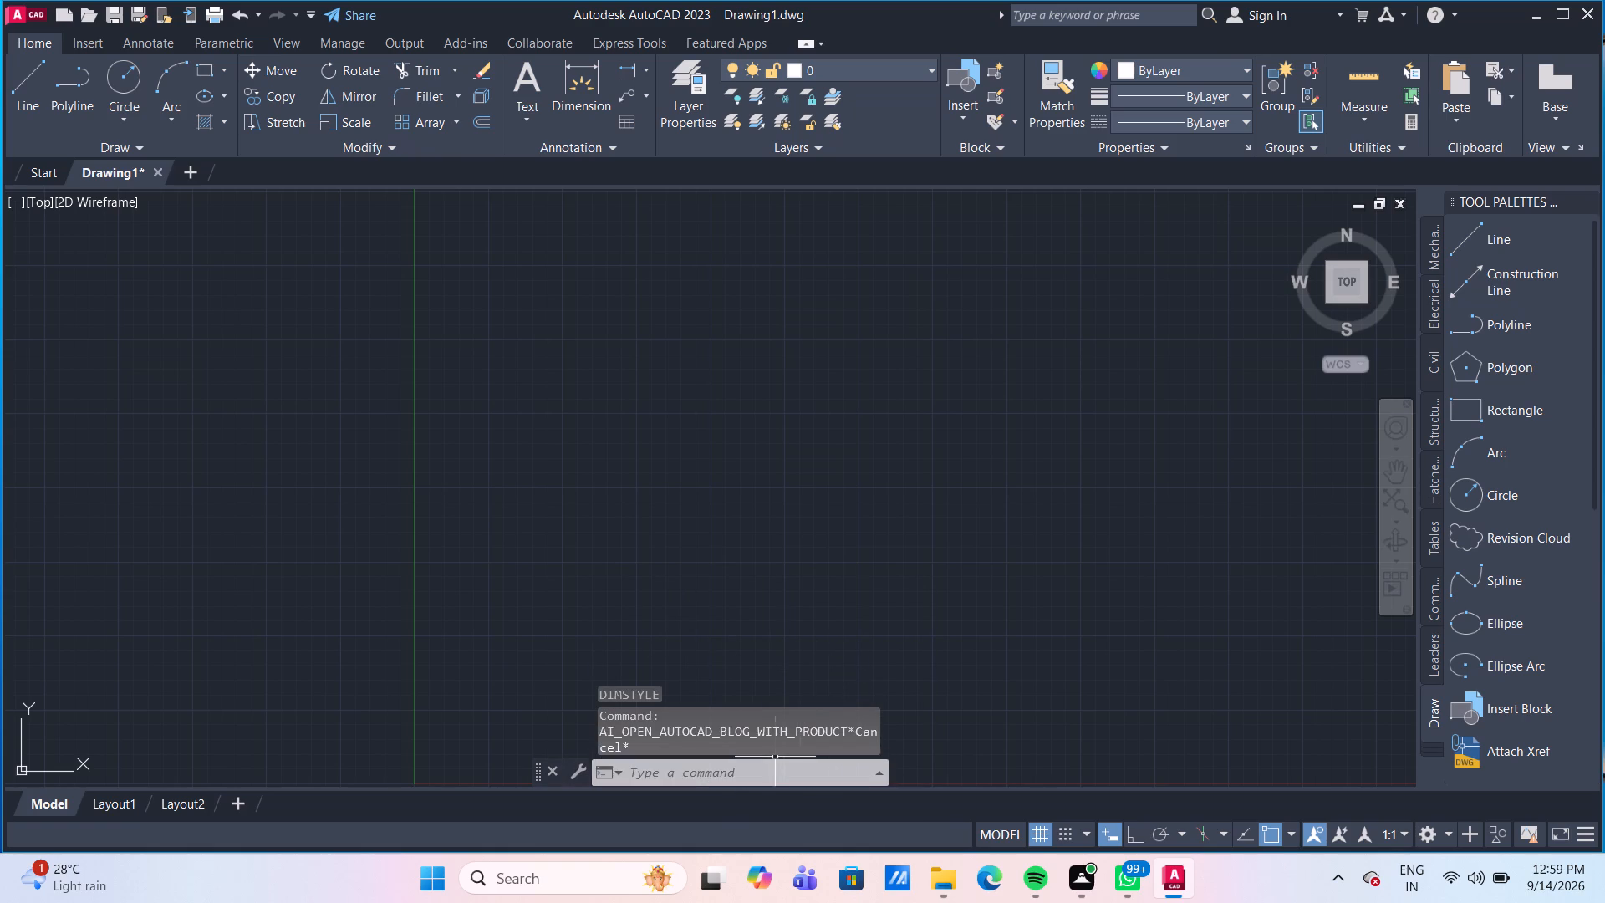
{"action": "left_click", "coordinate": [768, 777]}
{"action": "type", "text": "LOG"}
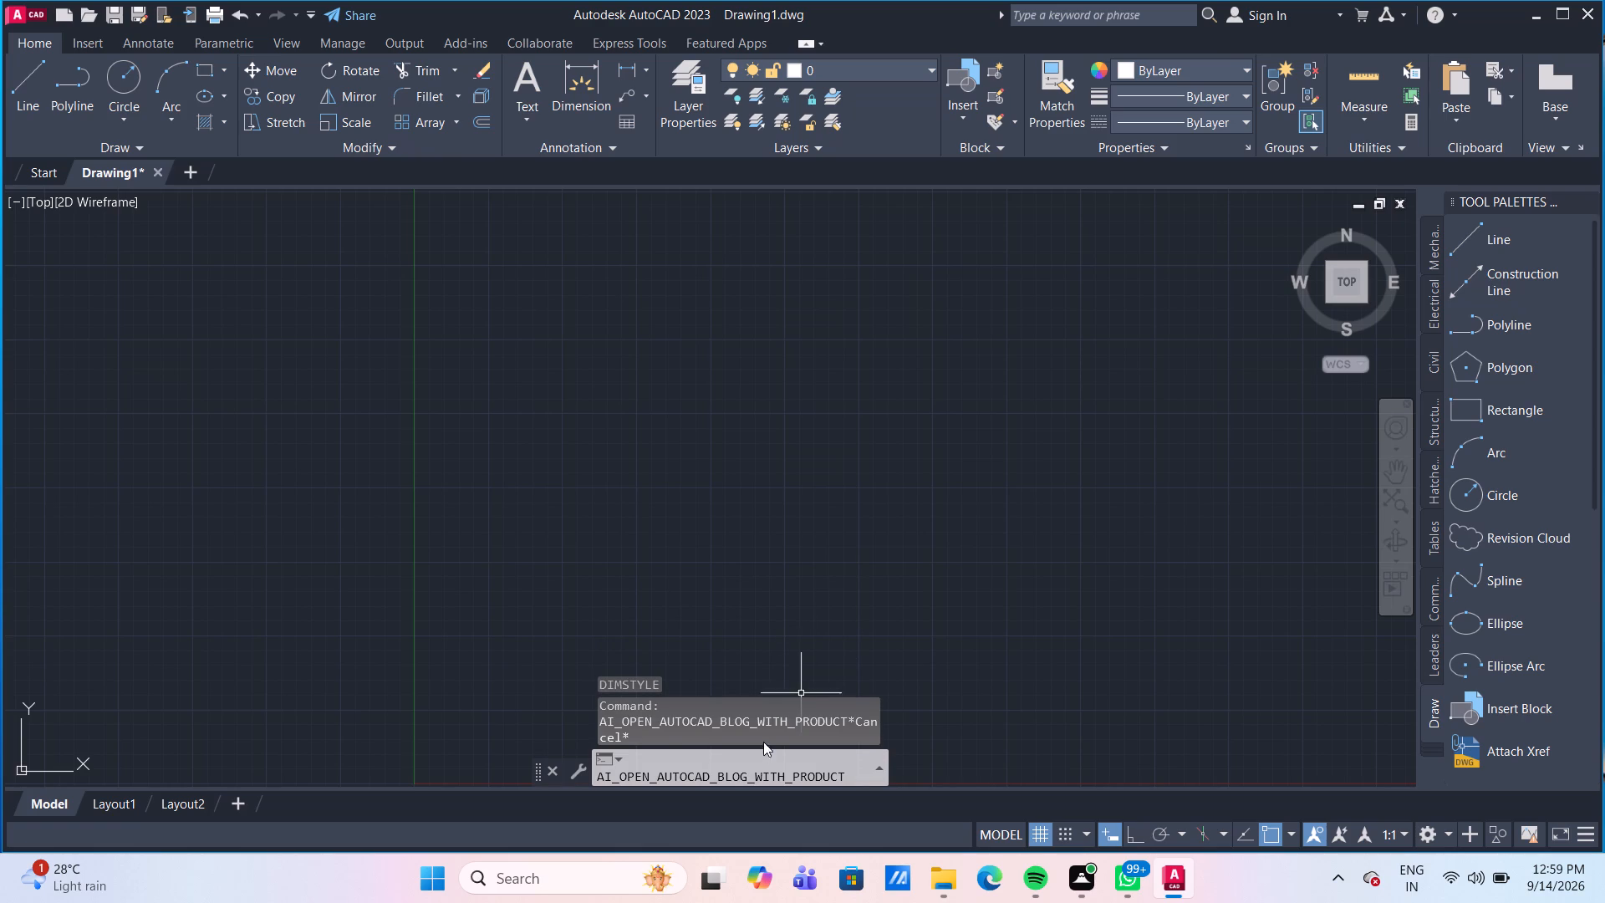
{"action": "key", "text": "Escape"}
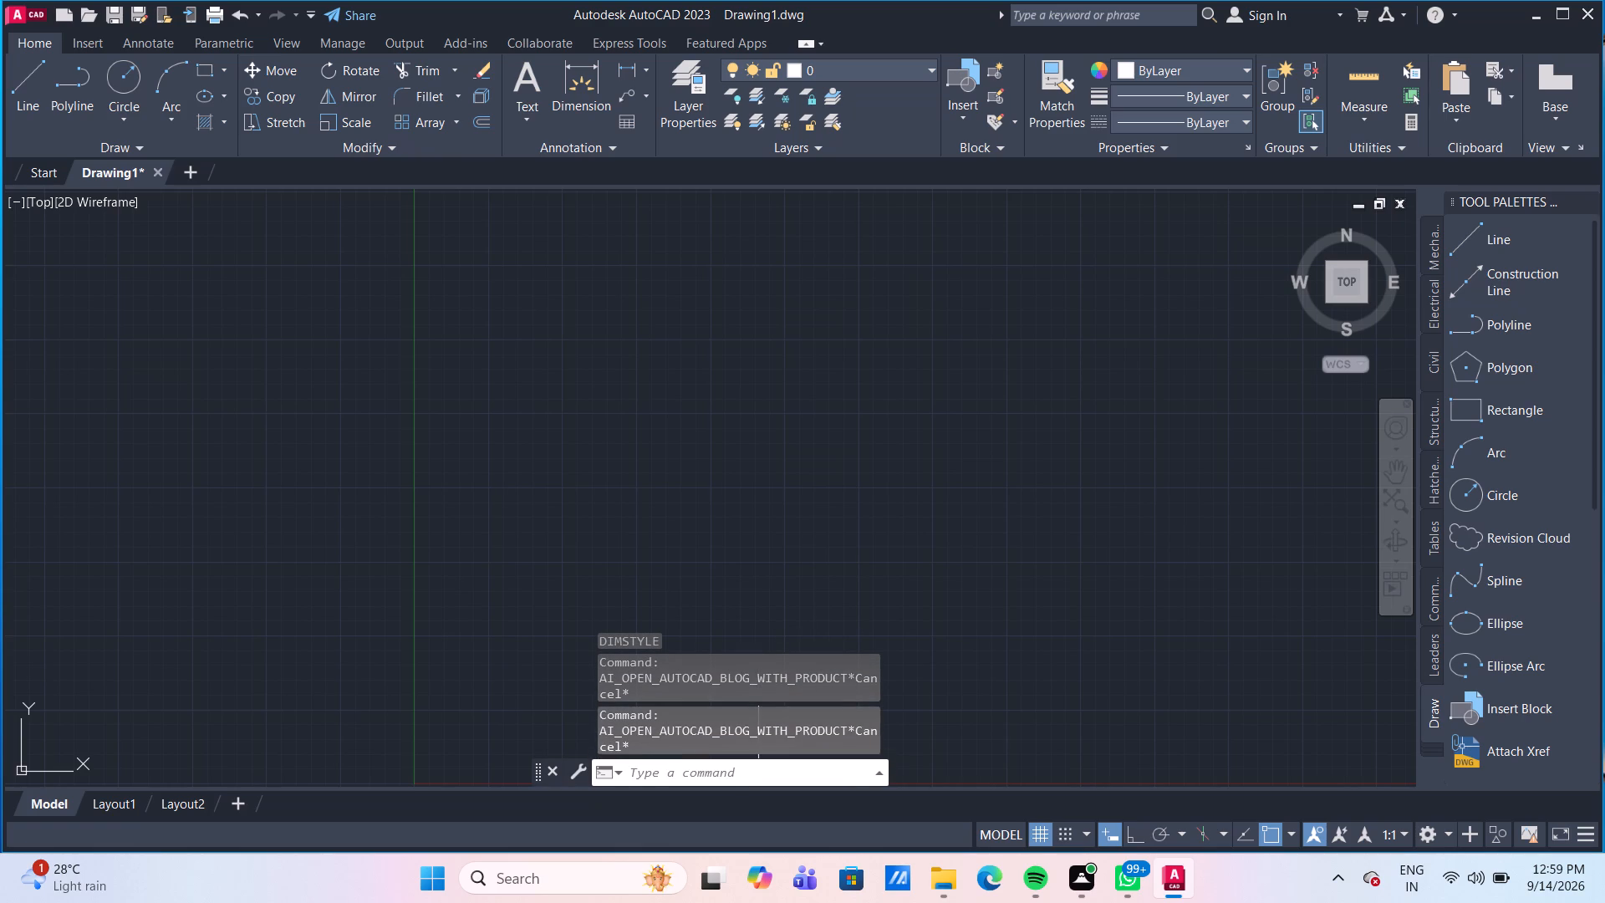
Turn on command log recording with LOGFILEON.
{"action": "left_click", "coordinate": [678, 770]}
{"action": "type", "text": "LOG"}
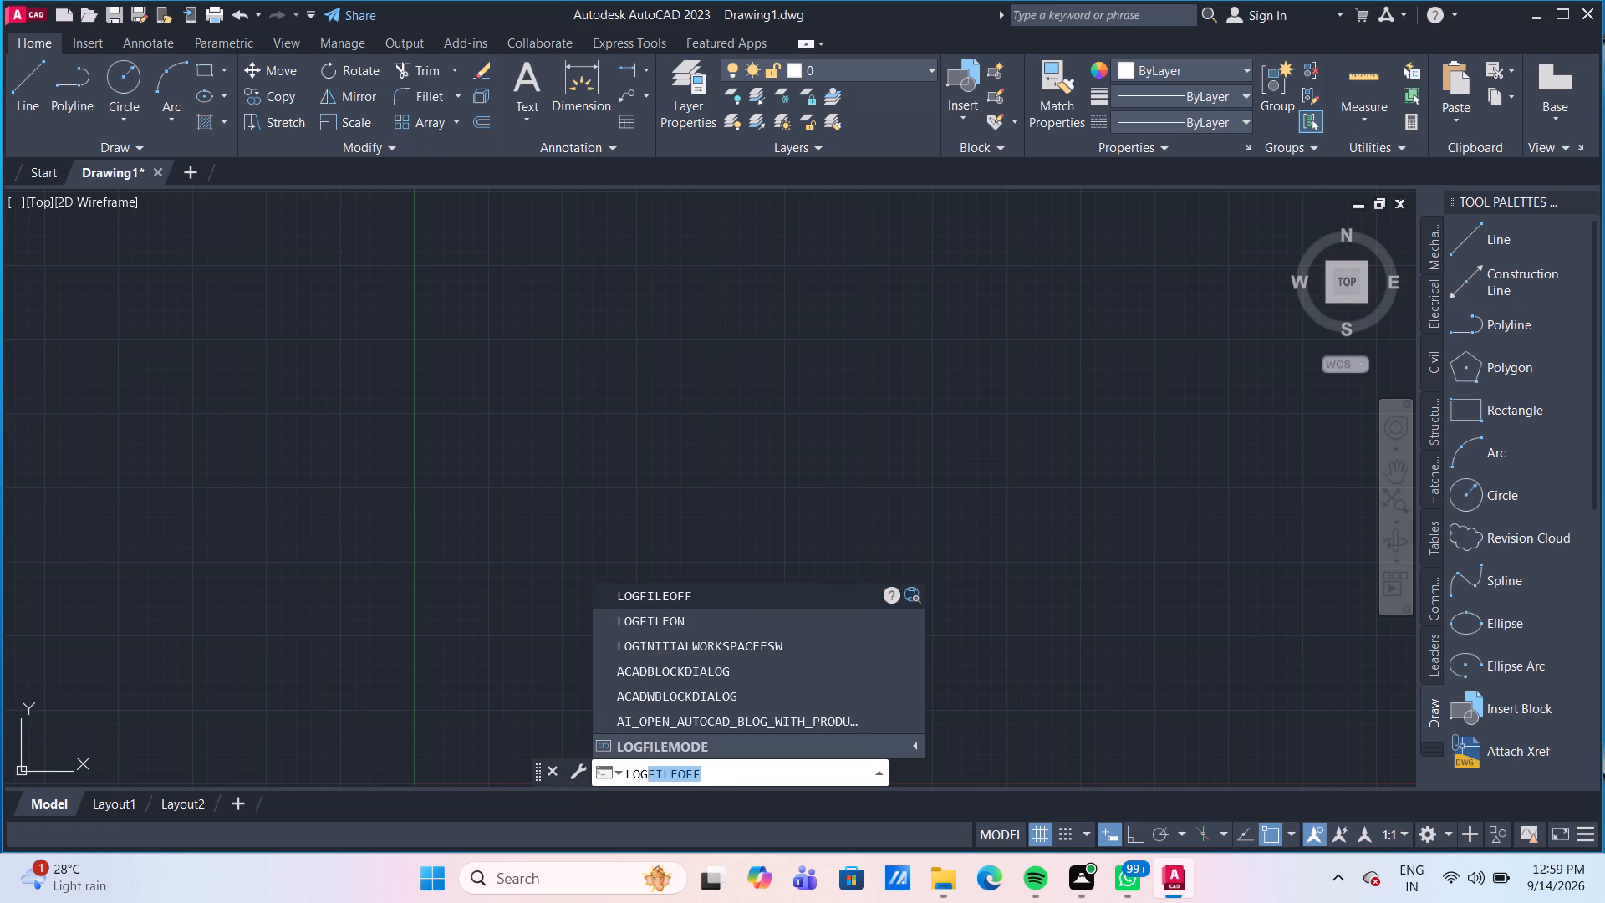
{"action": "key", "text": "f"}
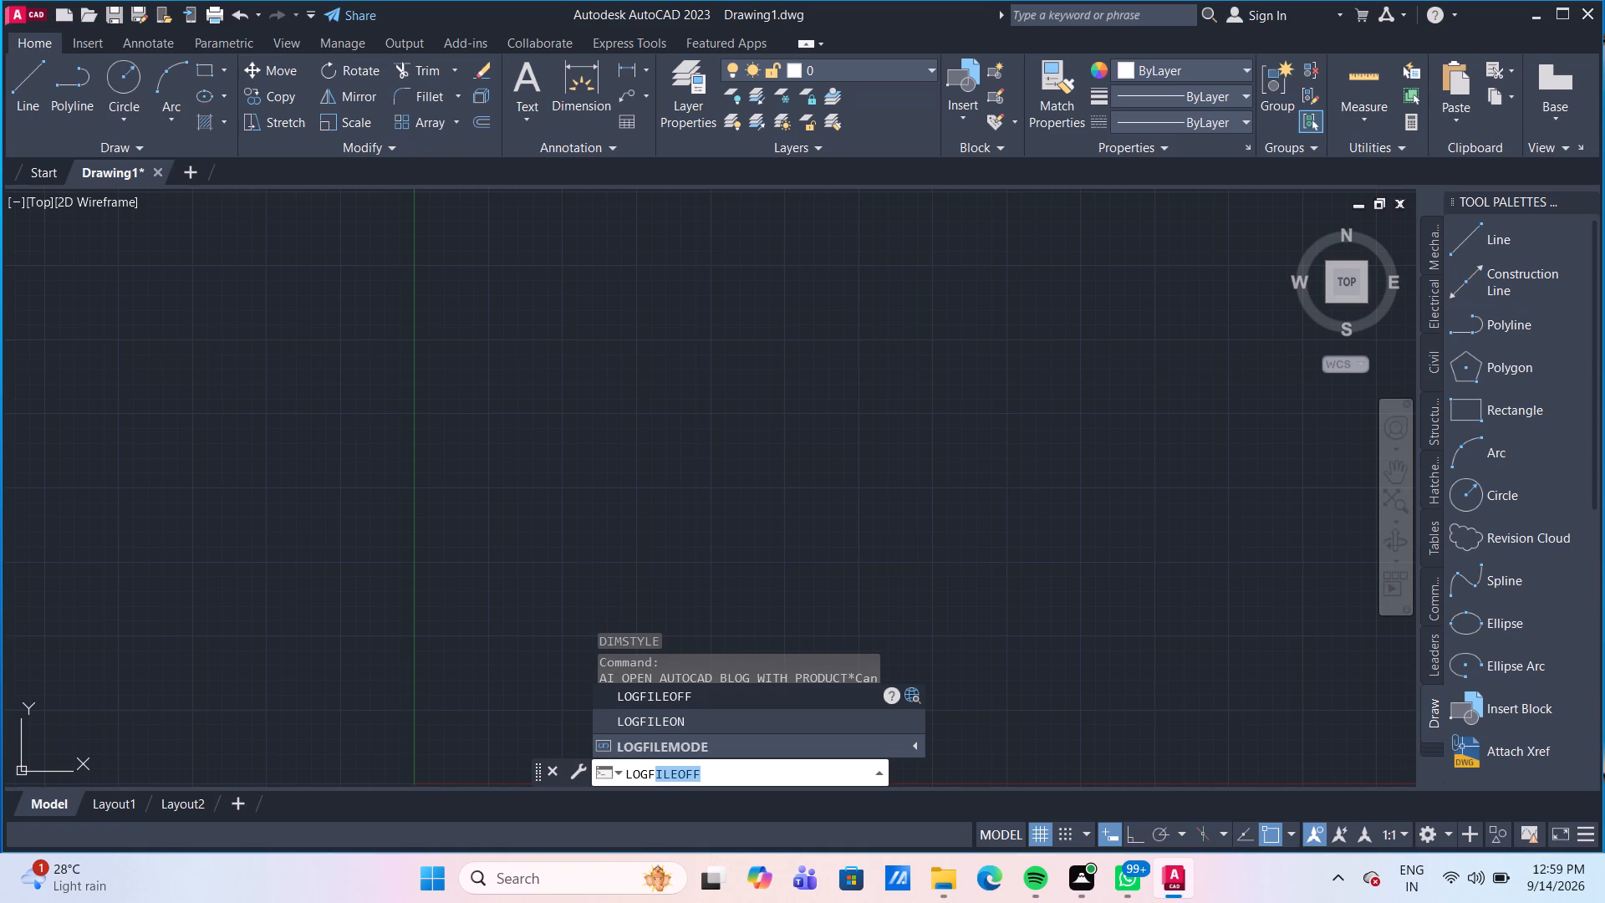
{"action": "left_click", "coordinate": [714, 717]}
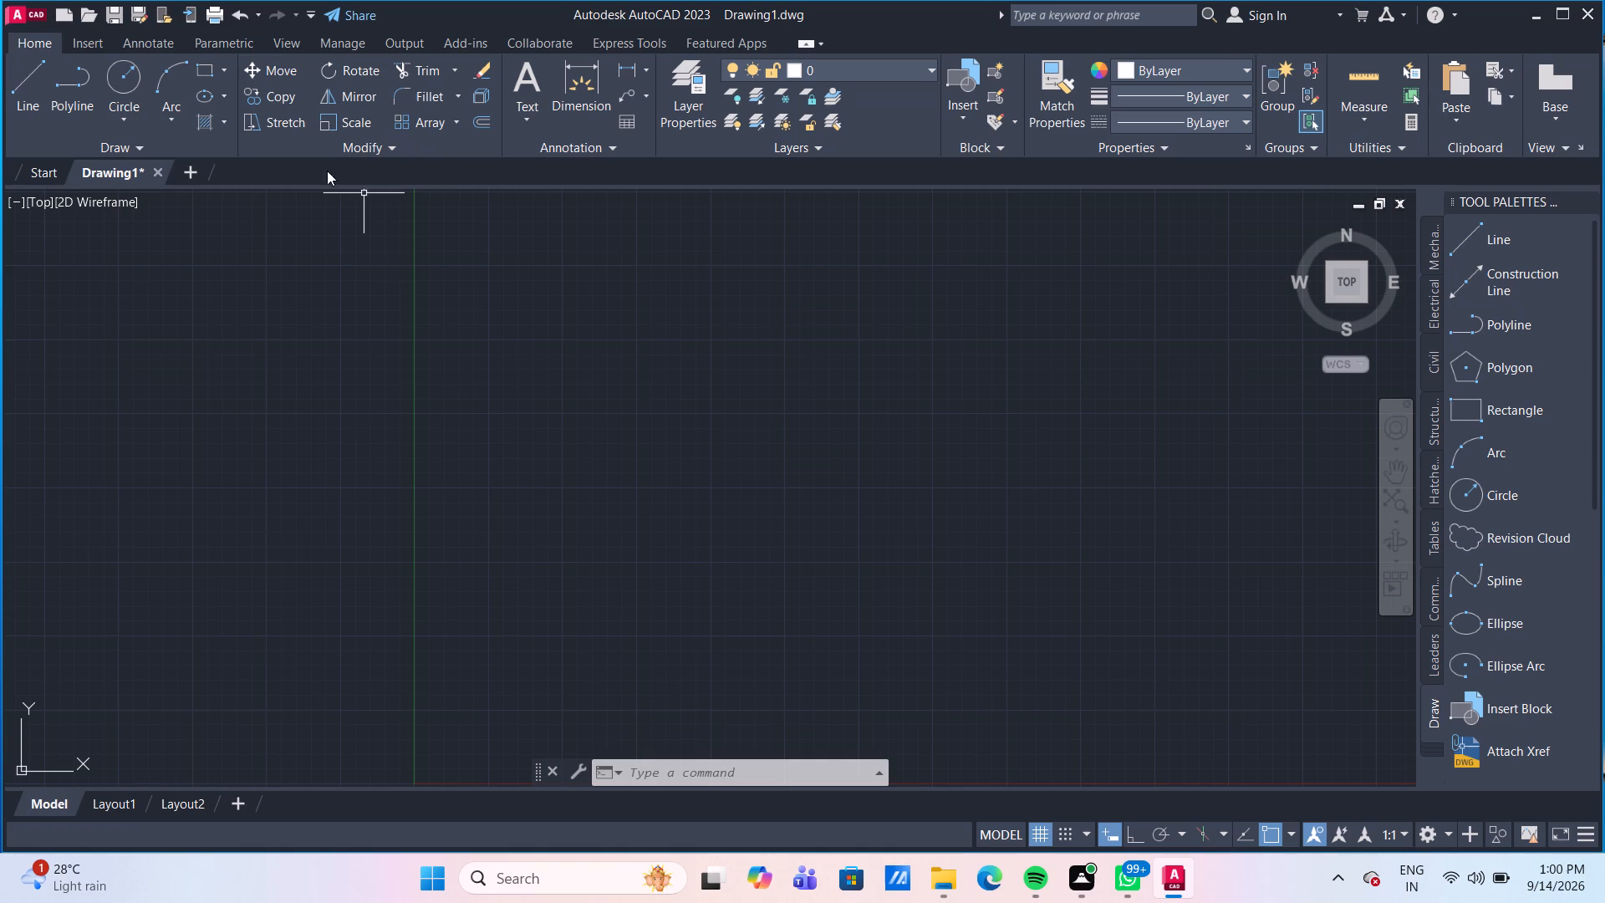
Draw a 10' horizontal base line to the east with the Line command and Ortho mode on.
{"action": "left_click", "coordinate": [20, 79]}
{"action": "scroll", "coordinate": [869, 517], "scroll_direction": "down", "scroll_amount": 2}
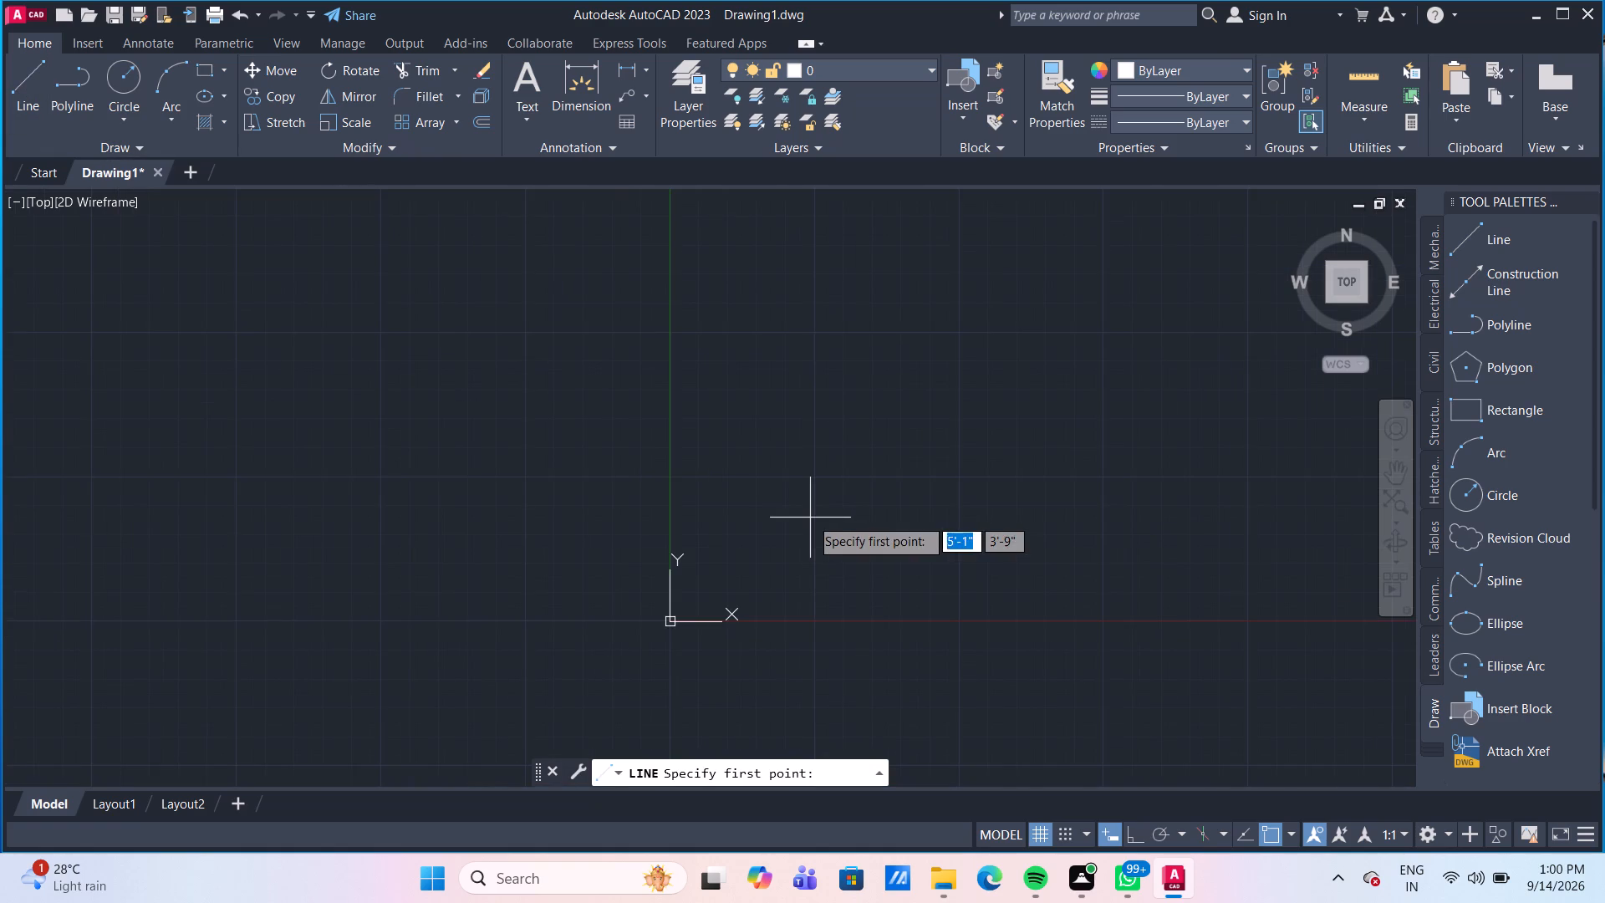
{"action": "middle_click_drag", "start_coordinate": [788, 515], "coordinate": [556, 564]}
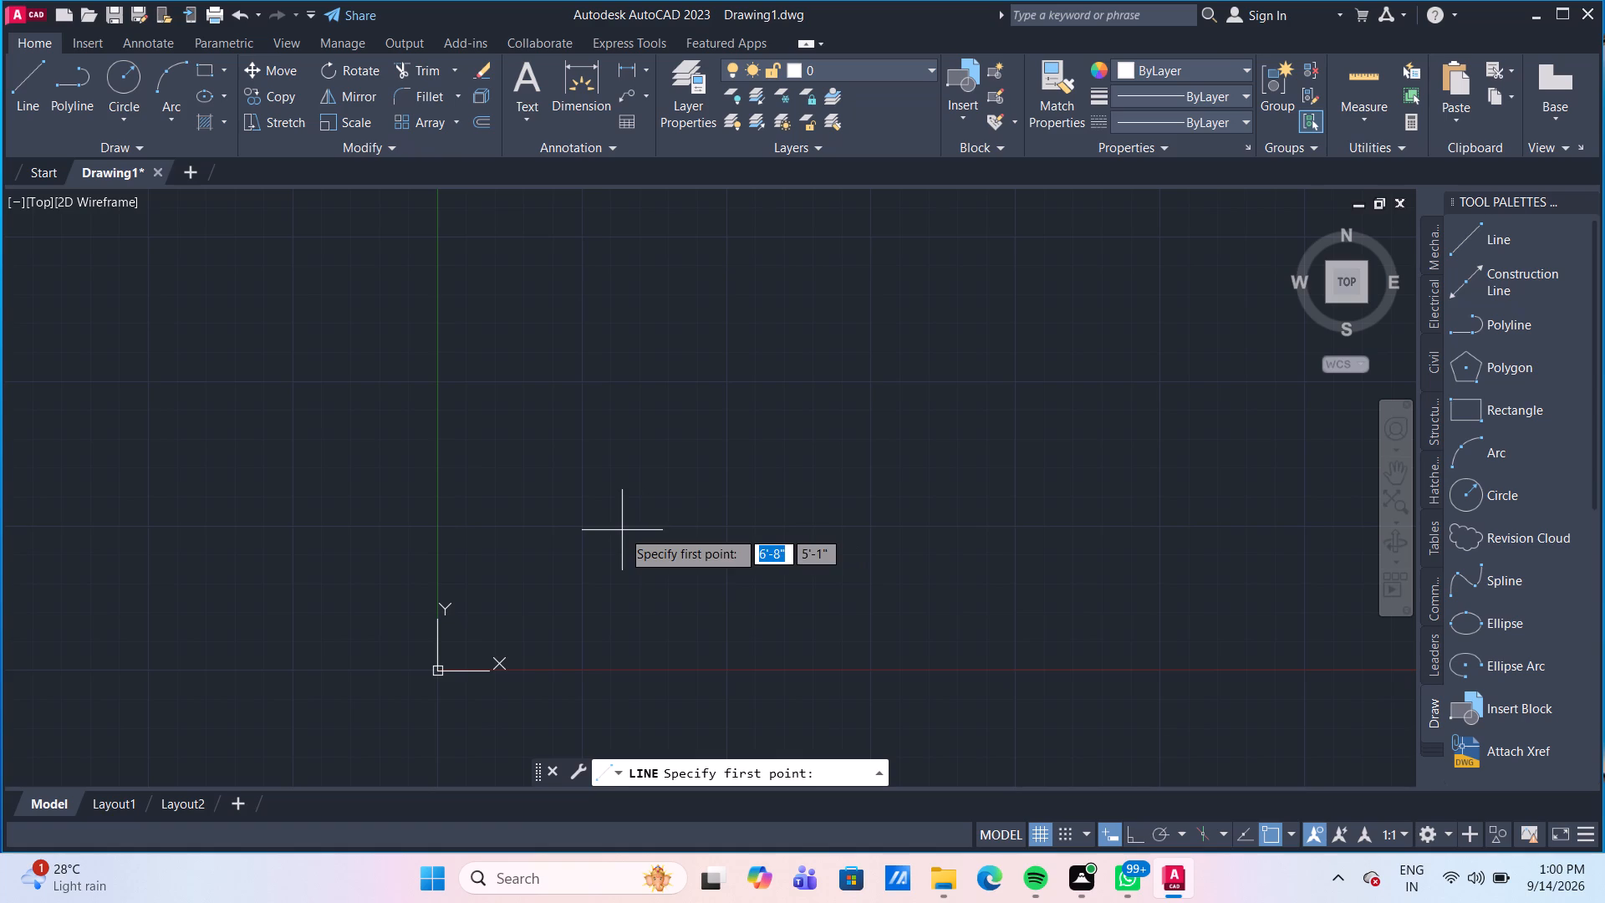
{"action": "left_click", "coordinate": [622, 530]}
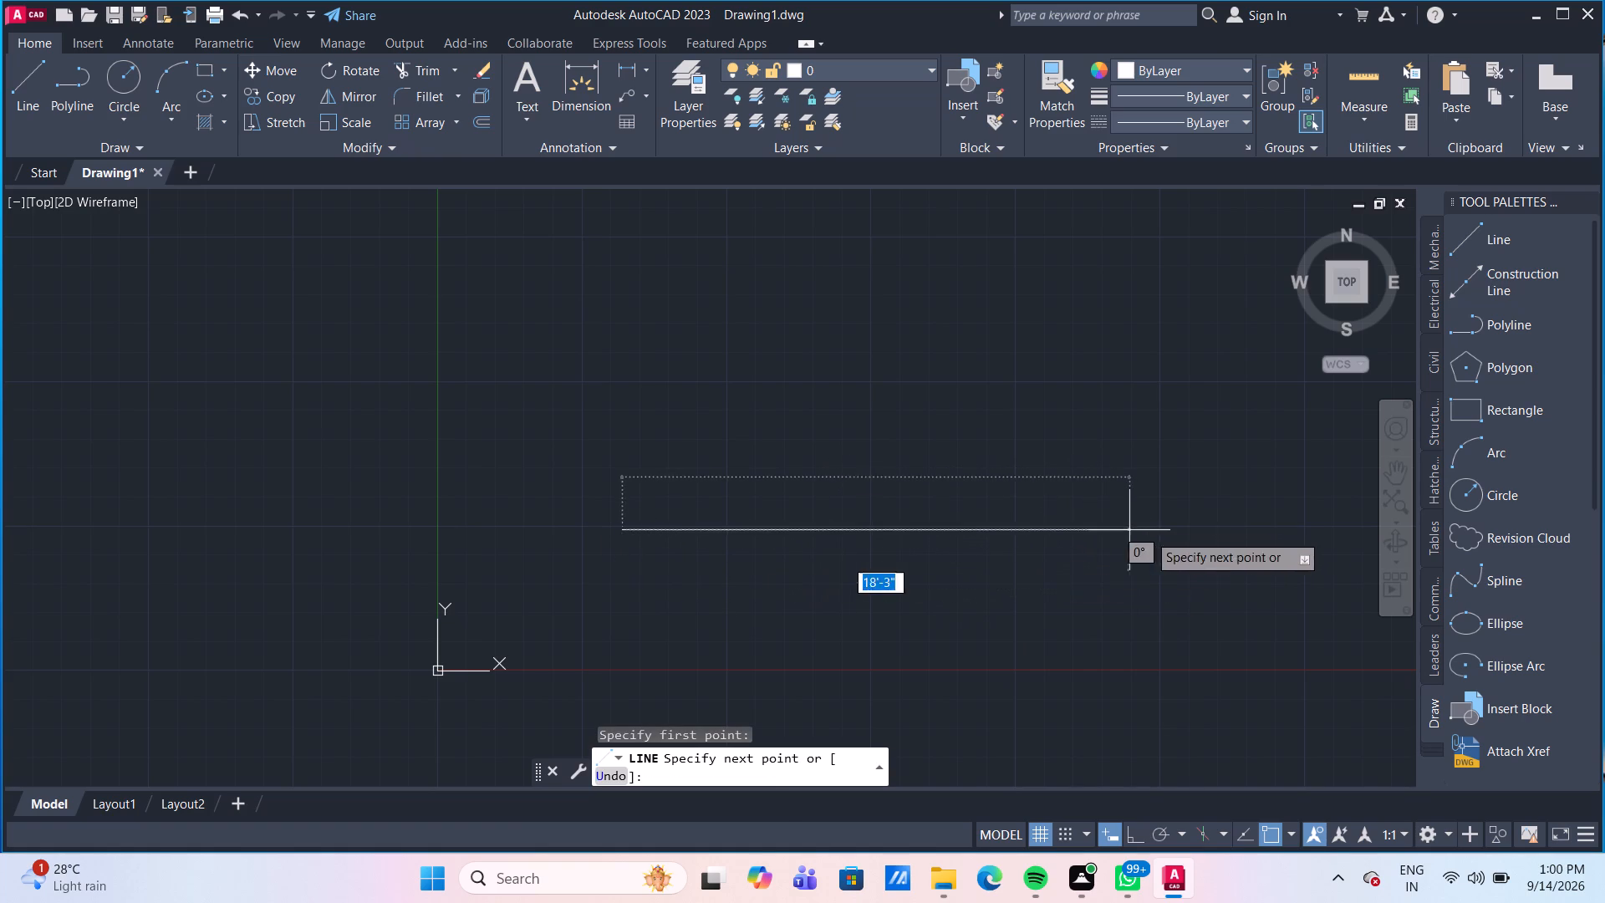
{"action": "middle_click_drag", "start_coordinate": [1171, 533], "coordinate": [1035, 524]}
{"action": "scroll", "coordinate": [1067, 527], "scroll_direction": "down", "scroll_amount": 1}
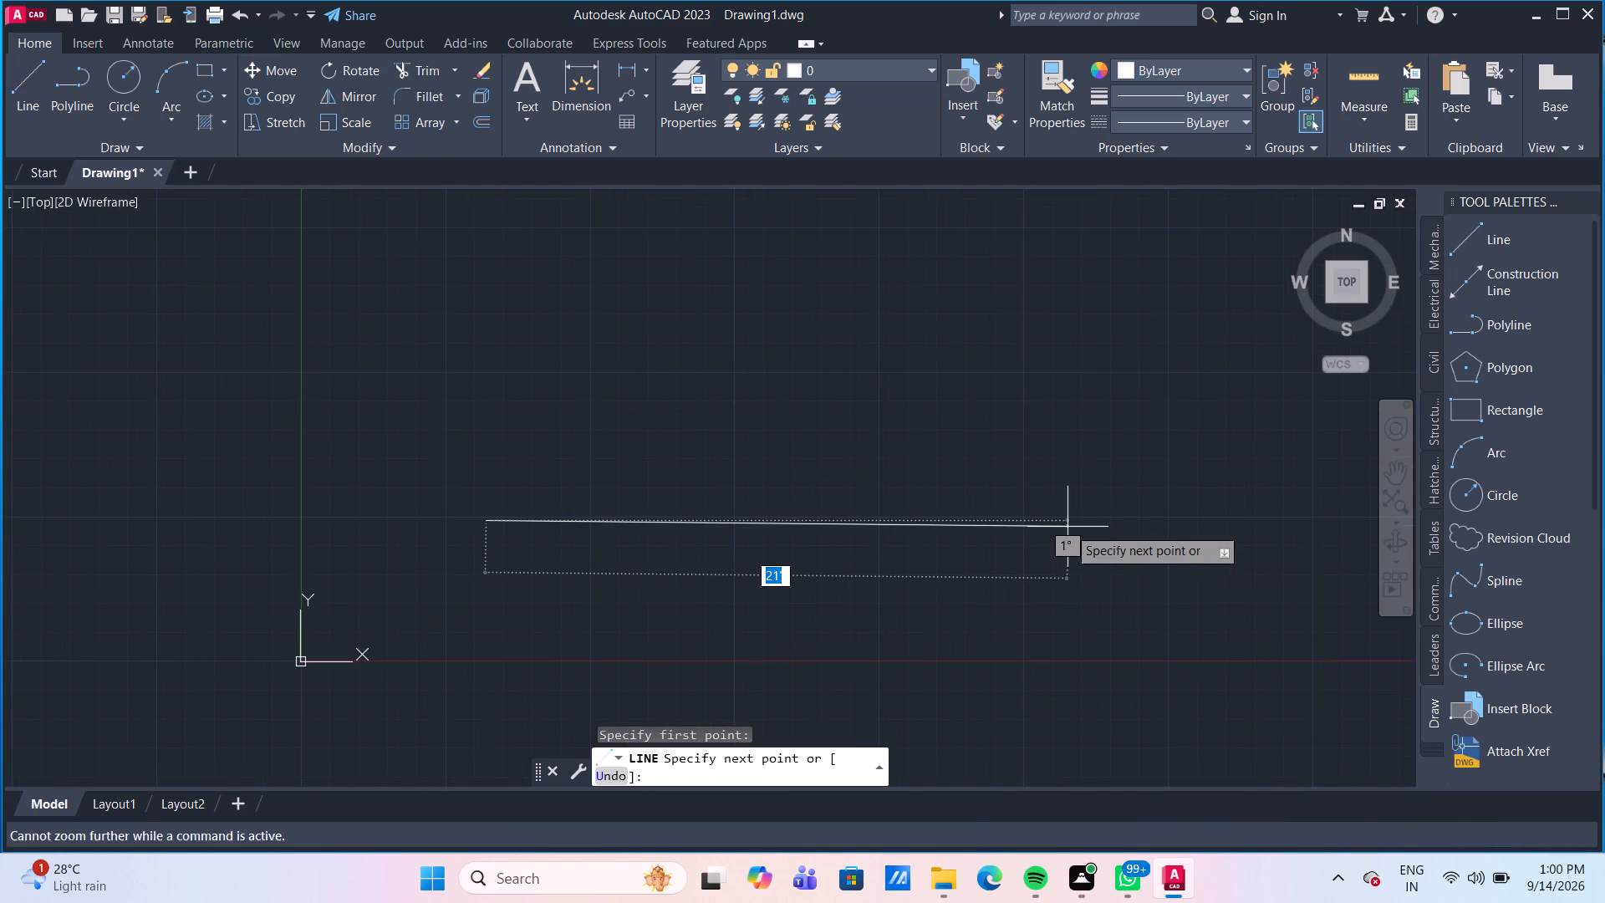
{"action": "key", "text": "F8"}
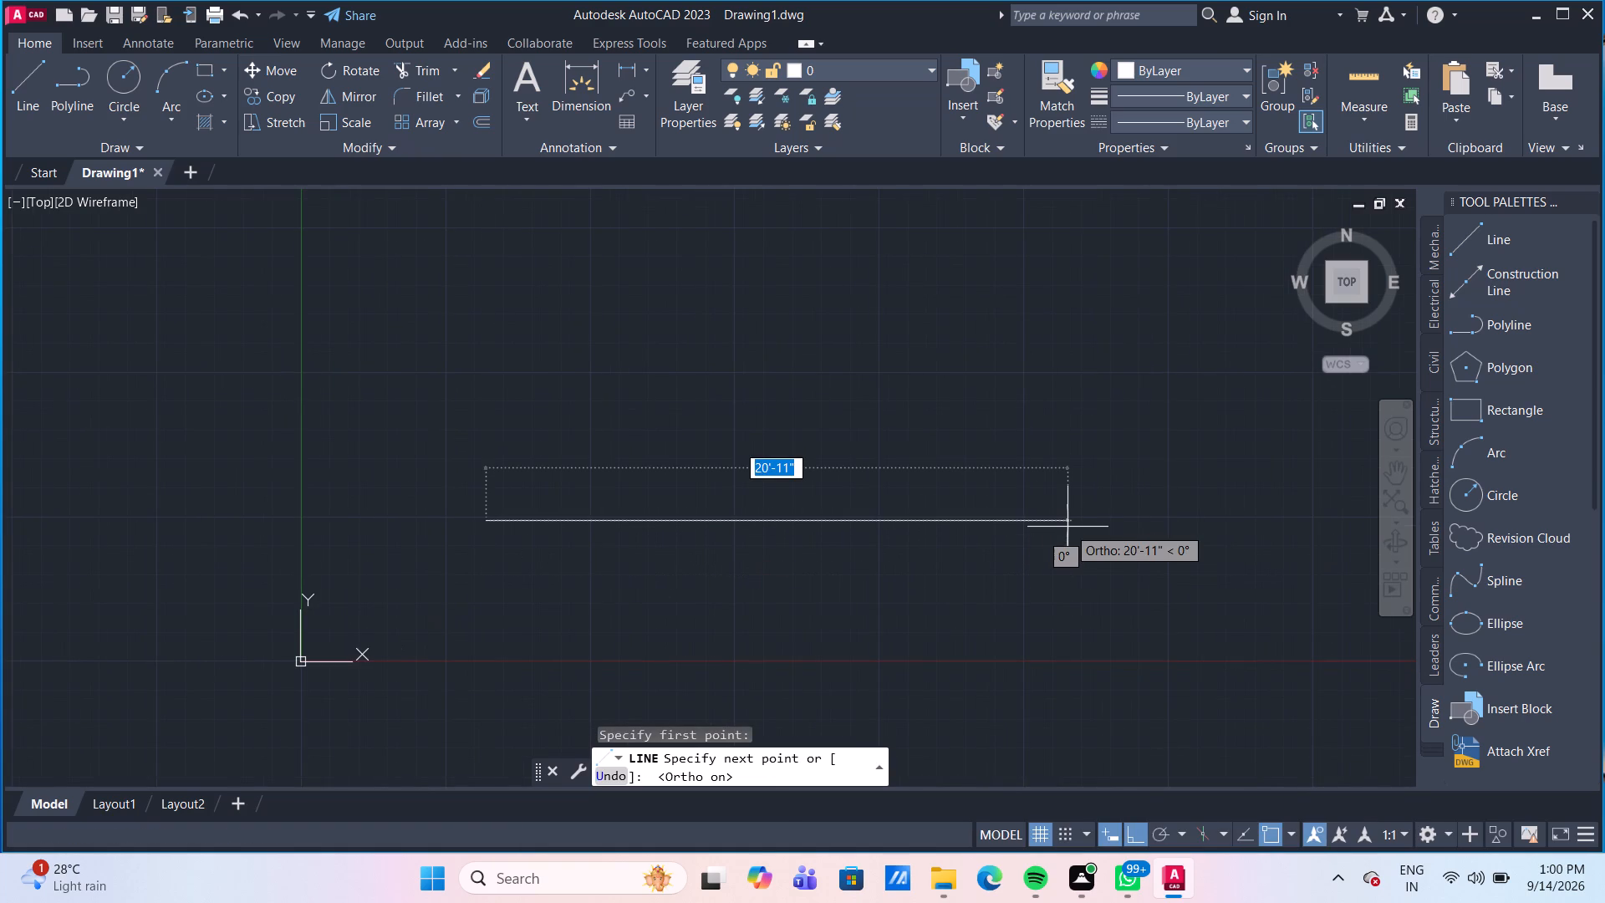
{"action": "type", "text": "10'"}
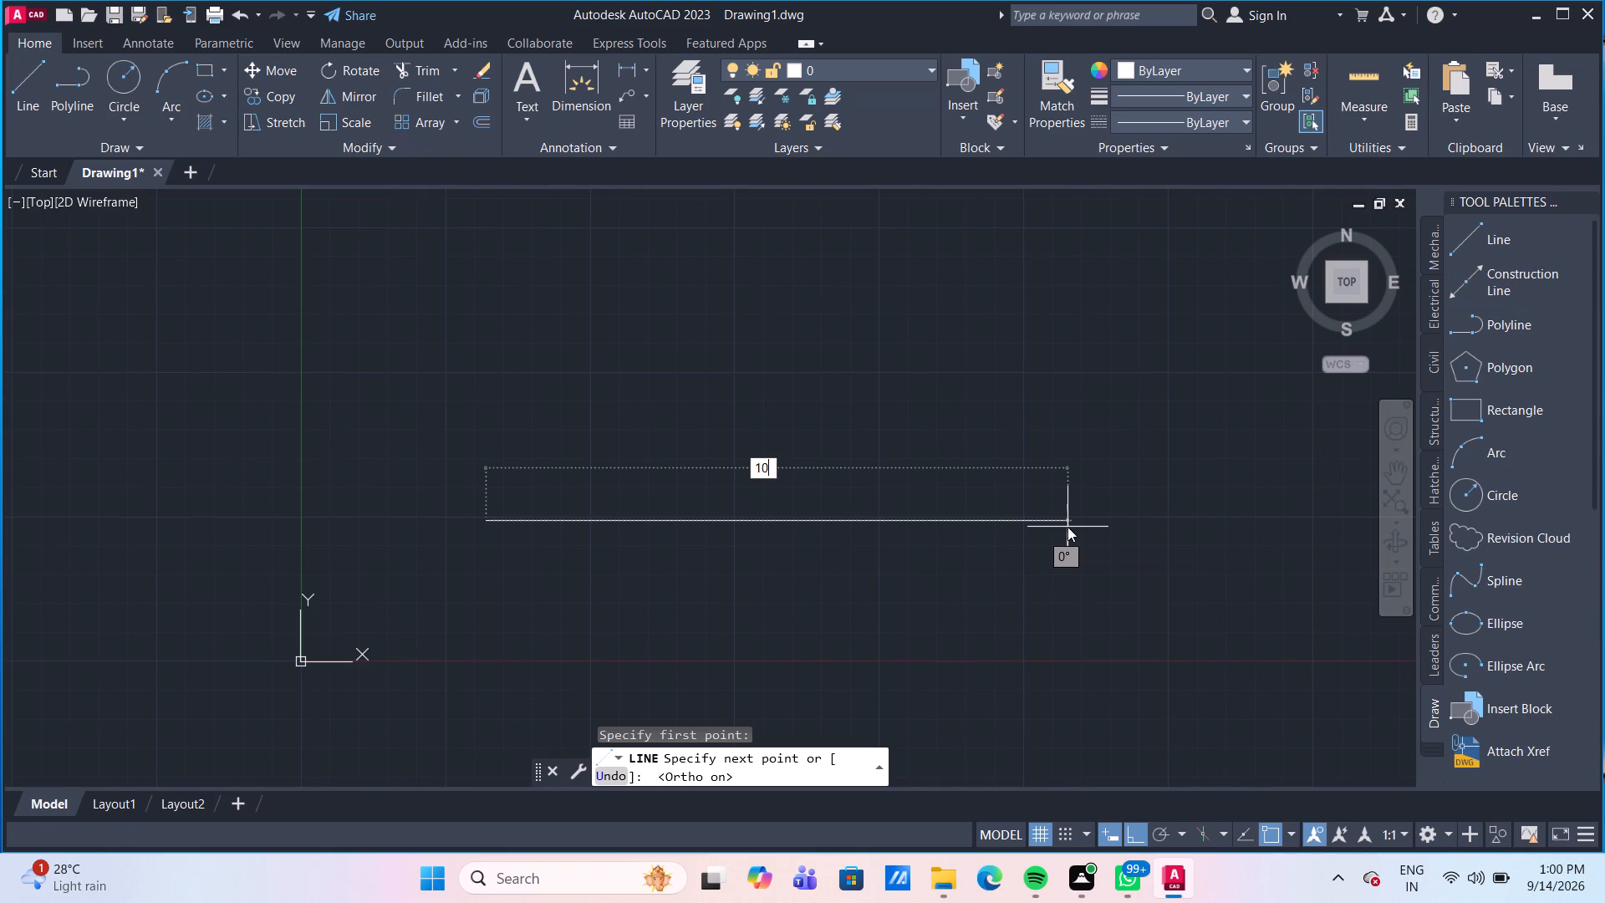
{"action": "key", "text": "Return"}
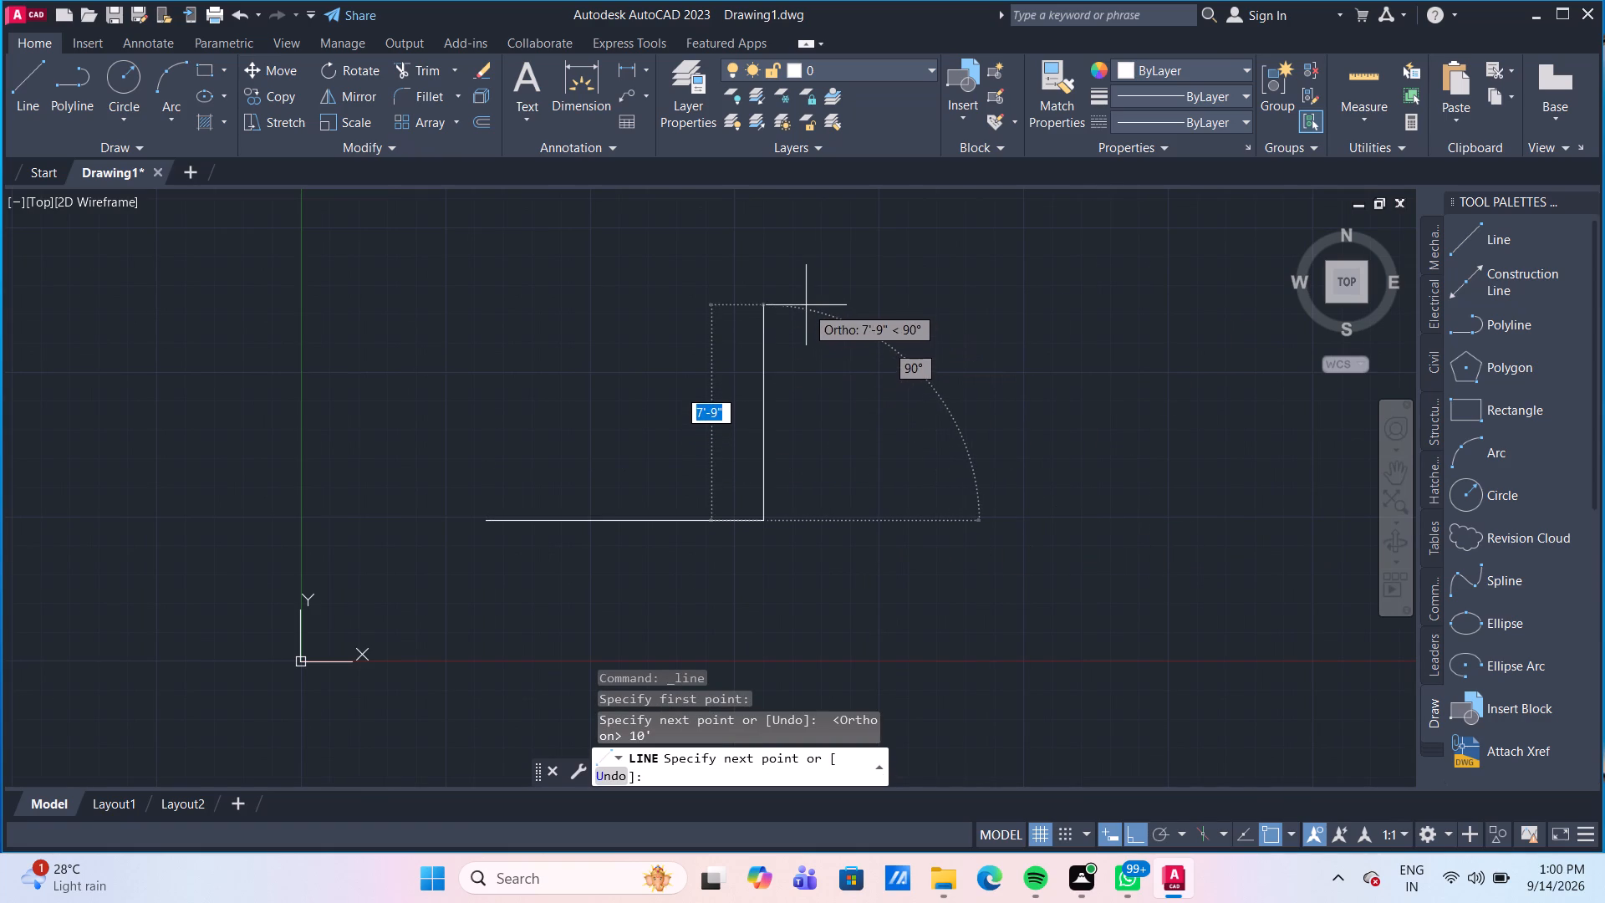
Continue the outline with a 23' vertical side and a 10' top edge, closing it at the base line's starting endpoint.
{"action": "middle_click_drag", "start_coordinate": [806, 305], "coordinate": [806, 394]}
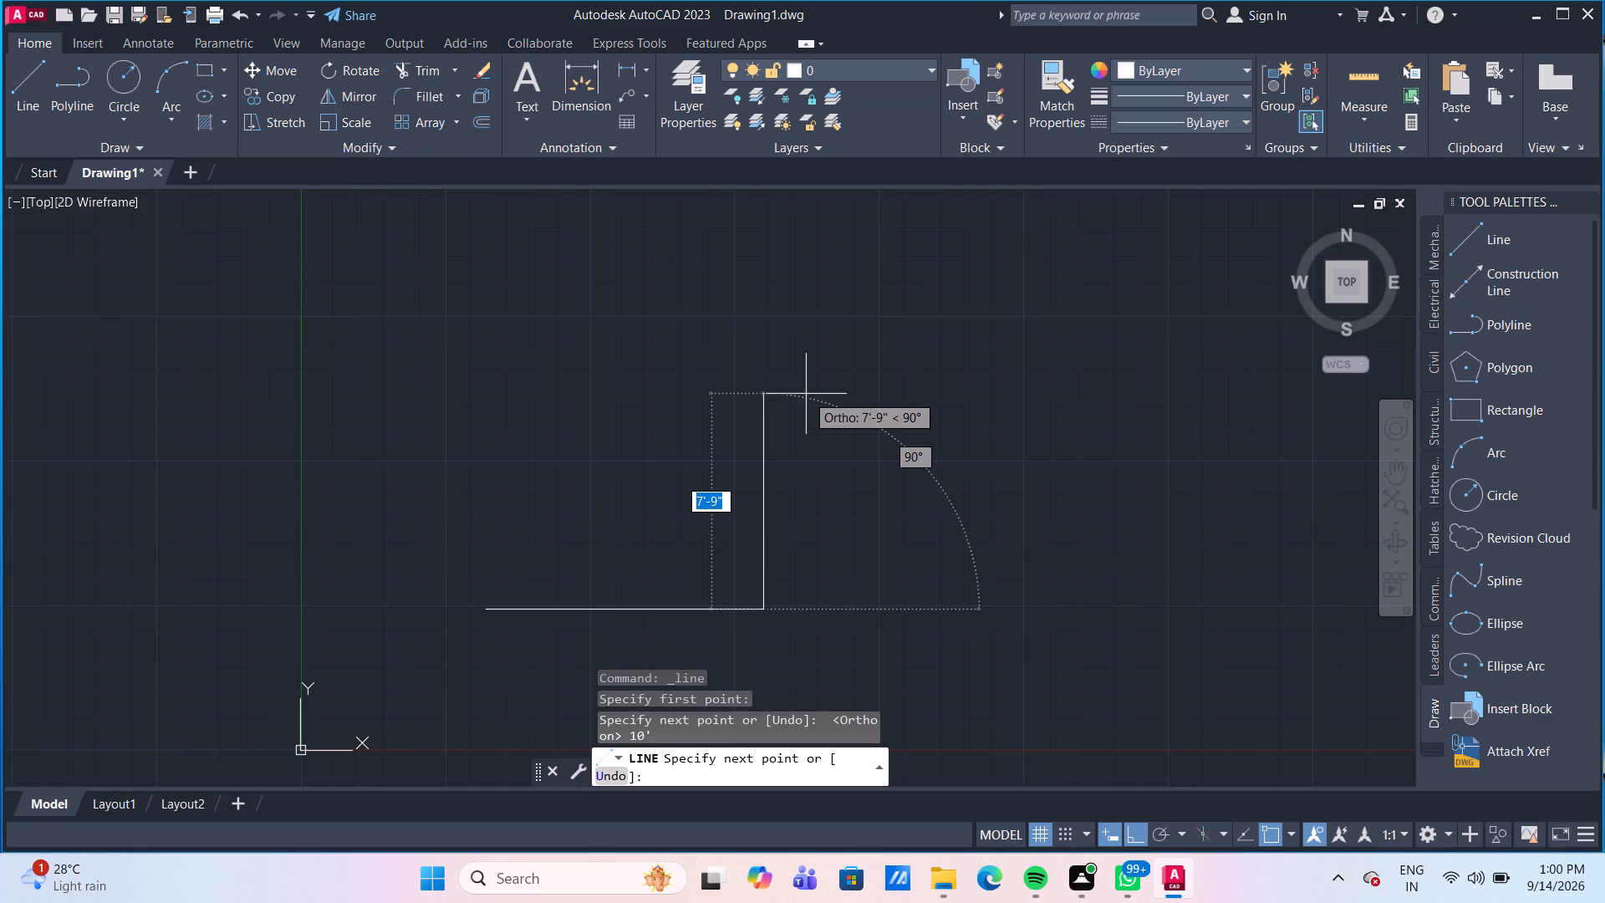
{"action": "type", "text": "23"}
{"action": "key", "text": "apostrophe"}
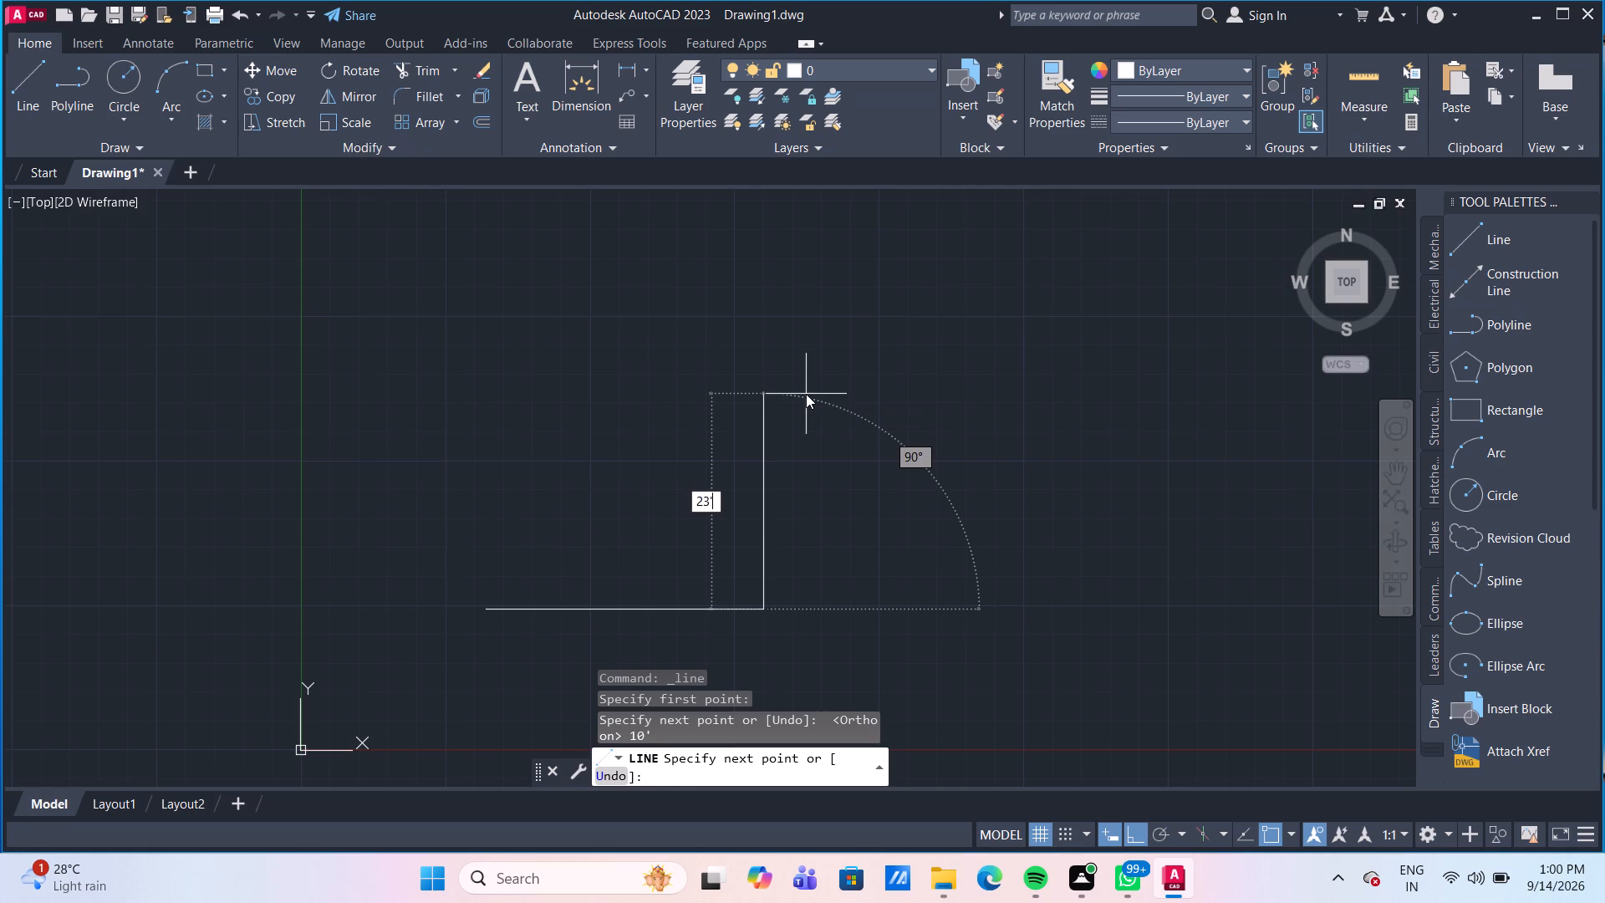
{"action": "key", "text": "Return"}
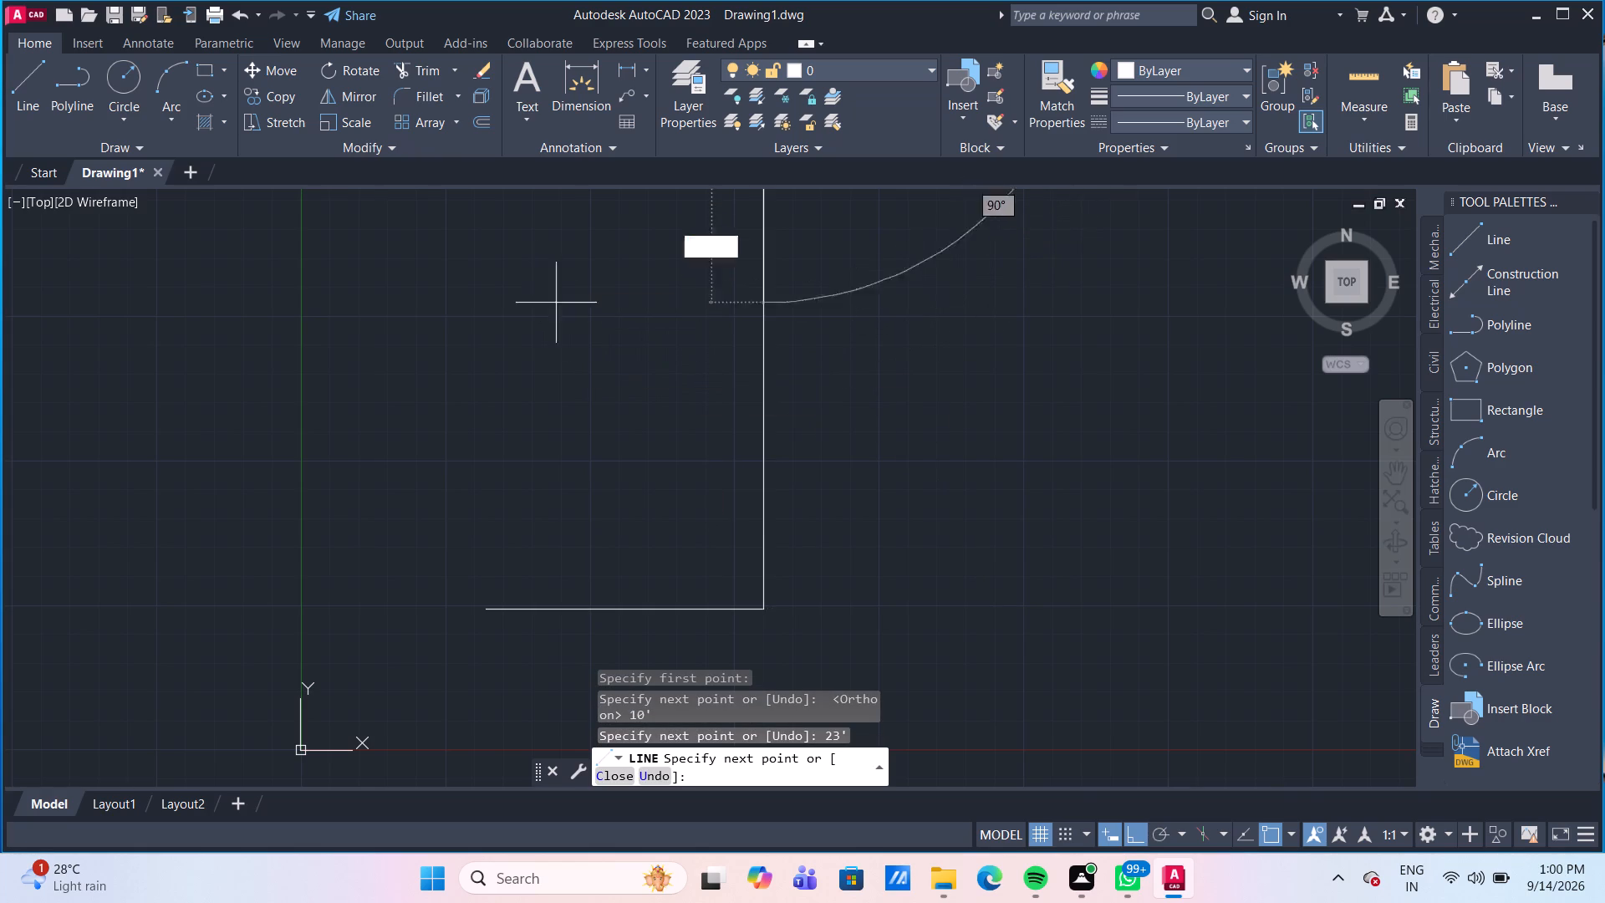
{"action": "scroll", "coordinate": [655, 388], "scroll_direction": "down", "scroll_amount": 4}
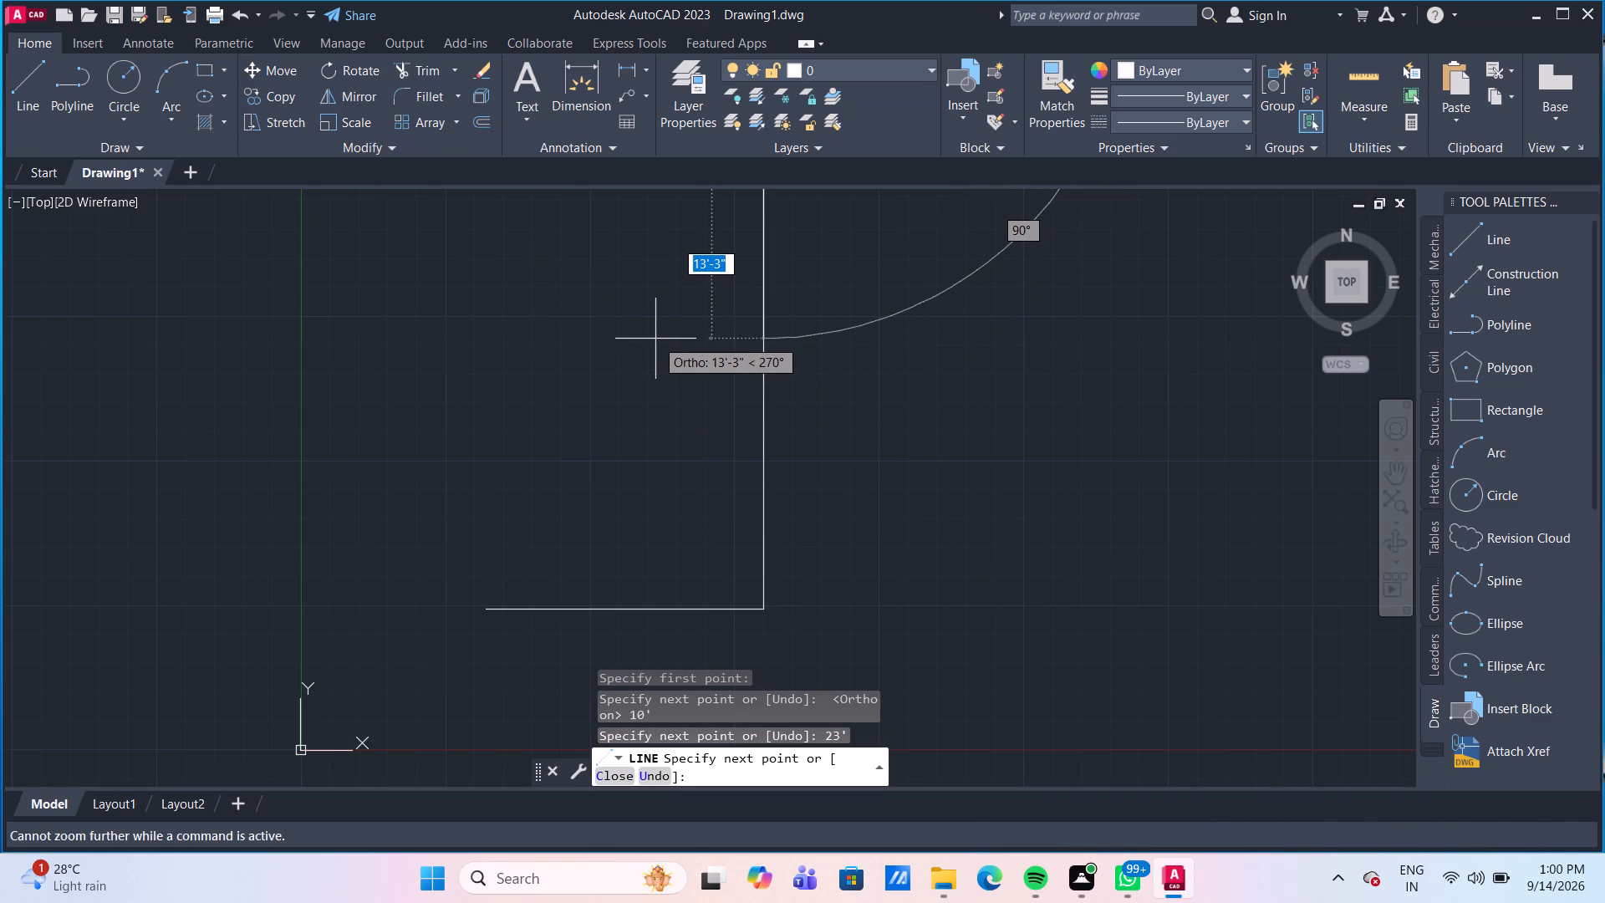
{"action": "scroll", "coordinate": [655, 329], "scroll_direction": "down", "scroll_amount": 3}
{"action": "scroll", "coordinate": [777, 360], "scroll_direction": "down", "scroll_amount": 2}
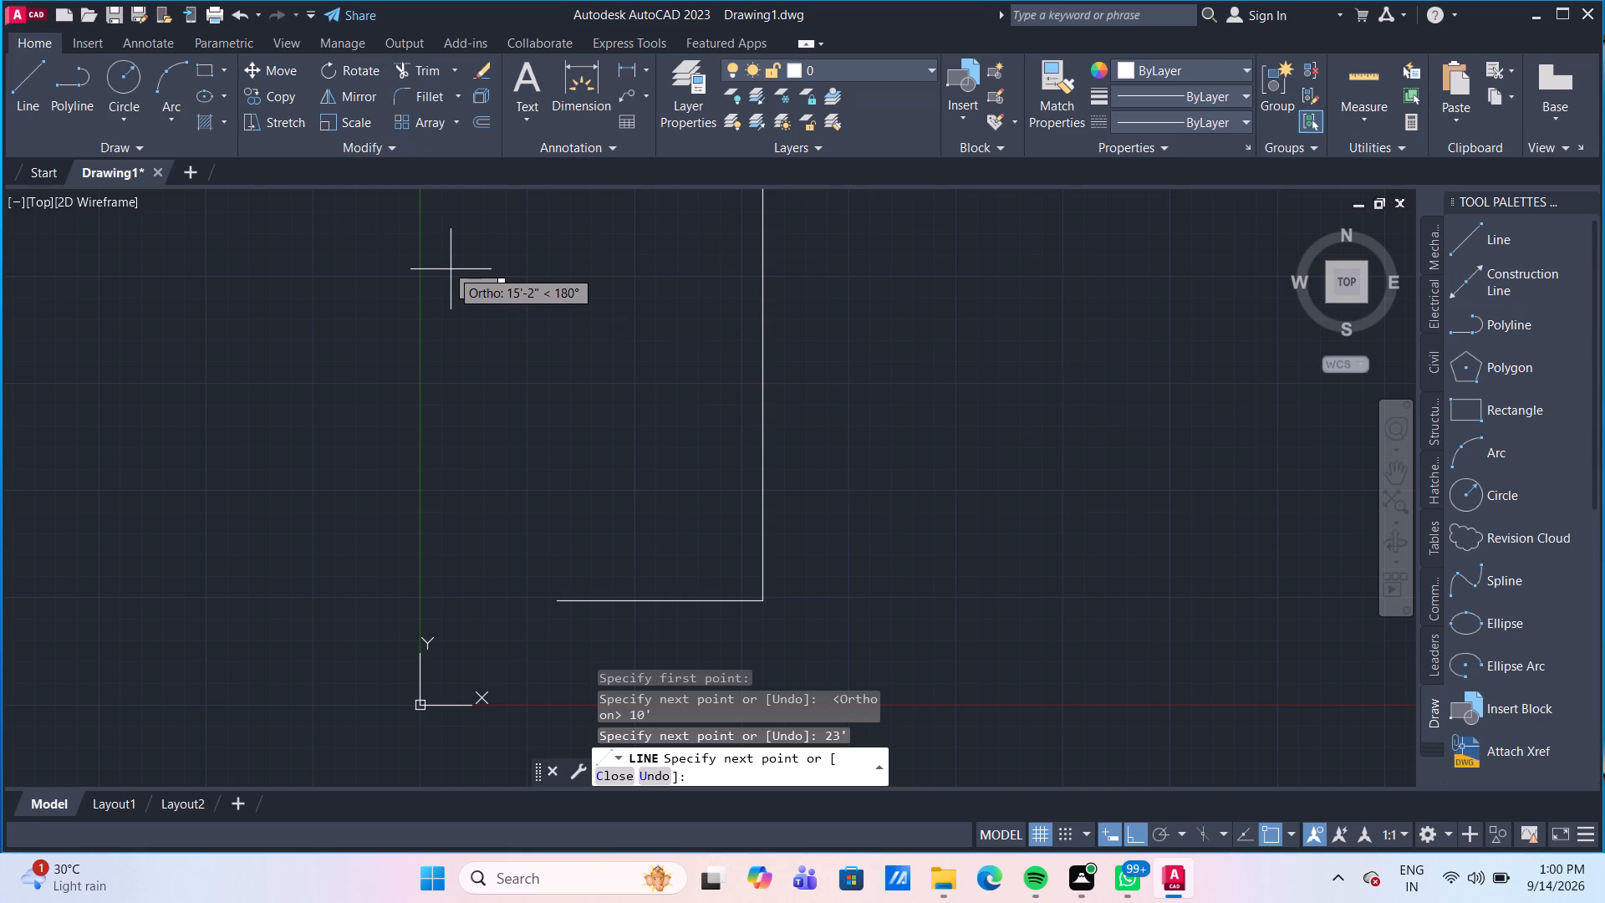
{"action": "type", "text": "10'"}
{"action": "key", "text": "Return"}
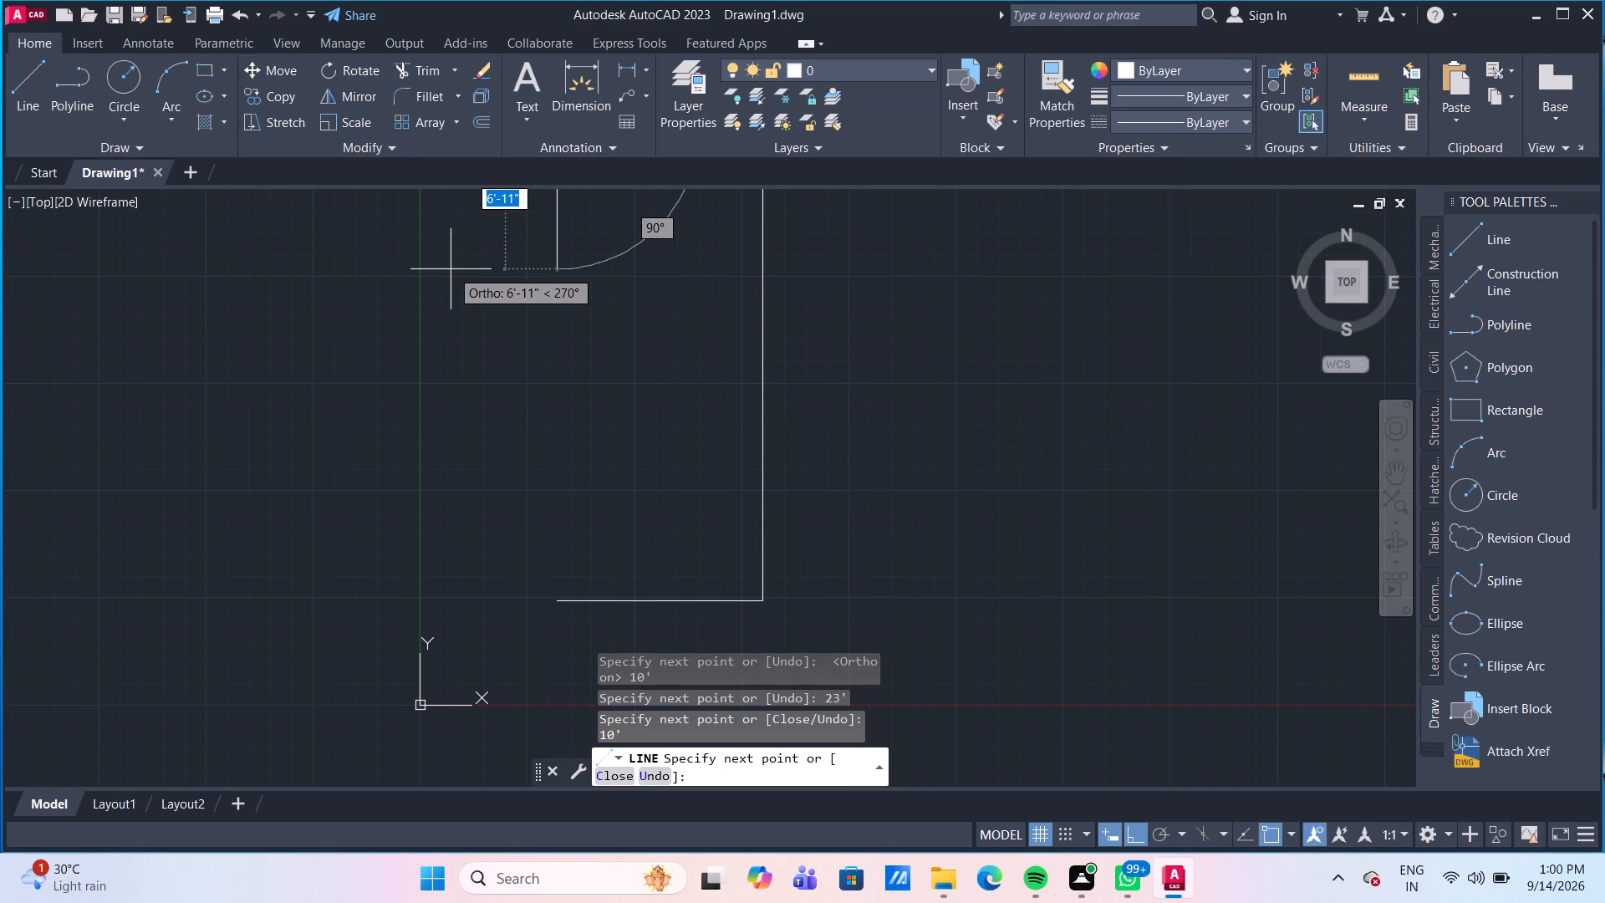
{"action": "left_click", "coordinate": [558, 601]}
{"action": "key", "text": "Escape"}
Offset the outline's bottom line 10' upward to mark the ground floor height.
{"action": "scroll", "coordinate": [690, 508], "scroll_direction": "down", "scroll_amount": 2}
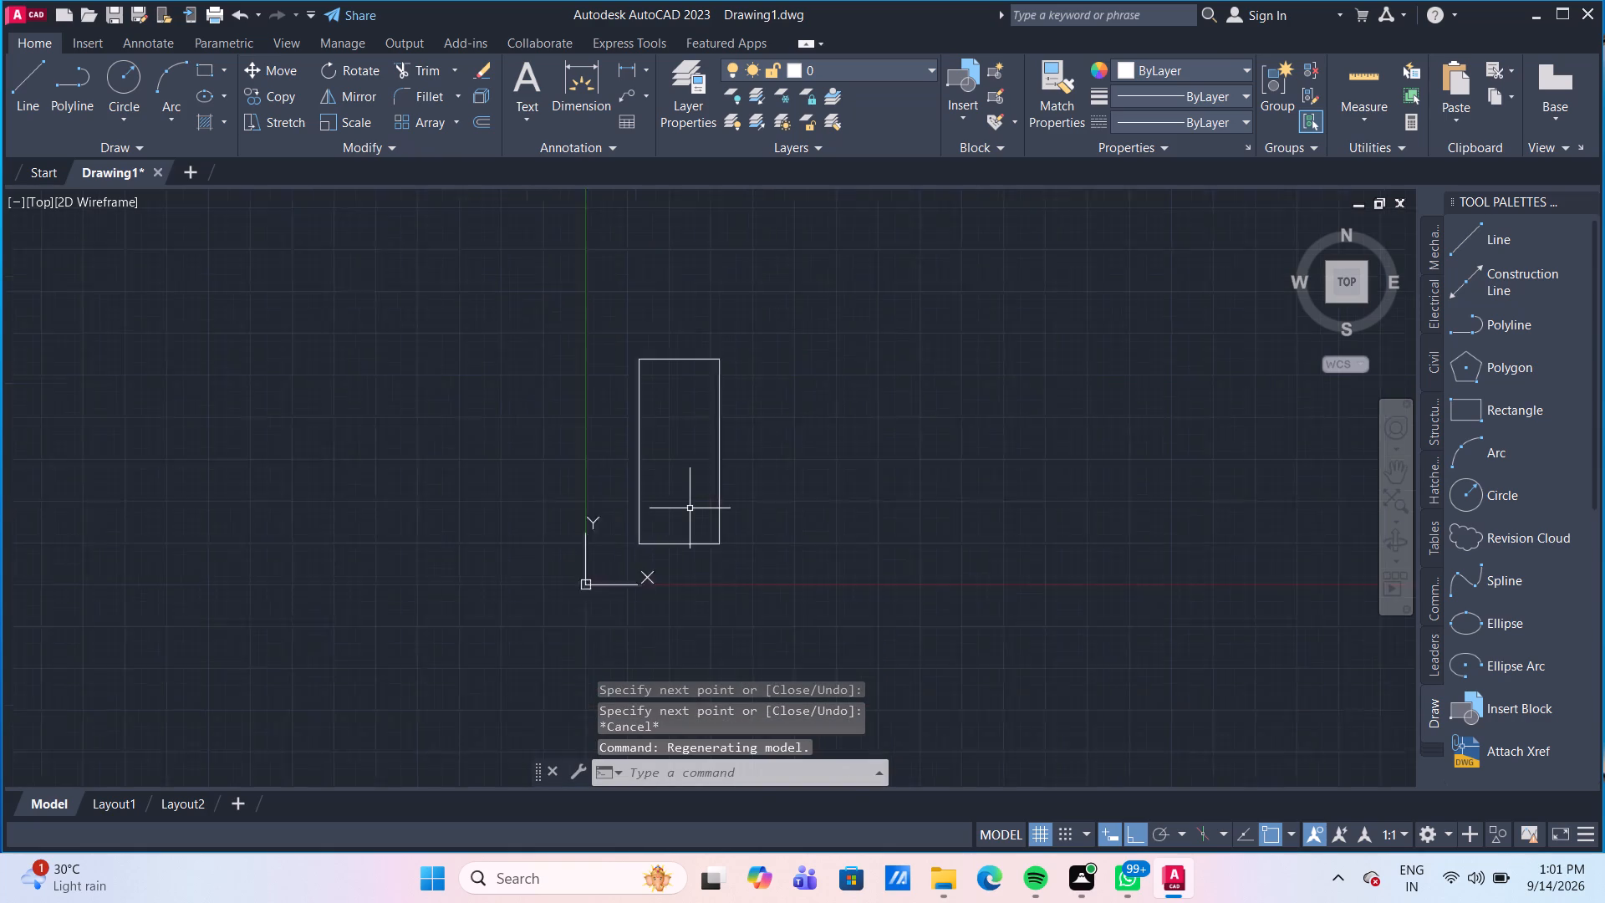
{"action": "scroll", "coordinate": [690, 508], "scroll_direction": "down", "scroll_amount": 1}
{"action": "scroll", "coordinate": [687, 494], "scroll_direction": "up", "scroll_amount": 2}
{"action": "middle_click_drag", "start_coordinate": [698, 491], "coordinate": [707, 442]}
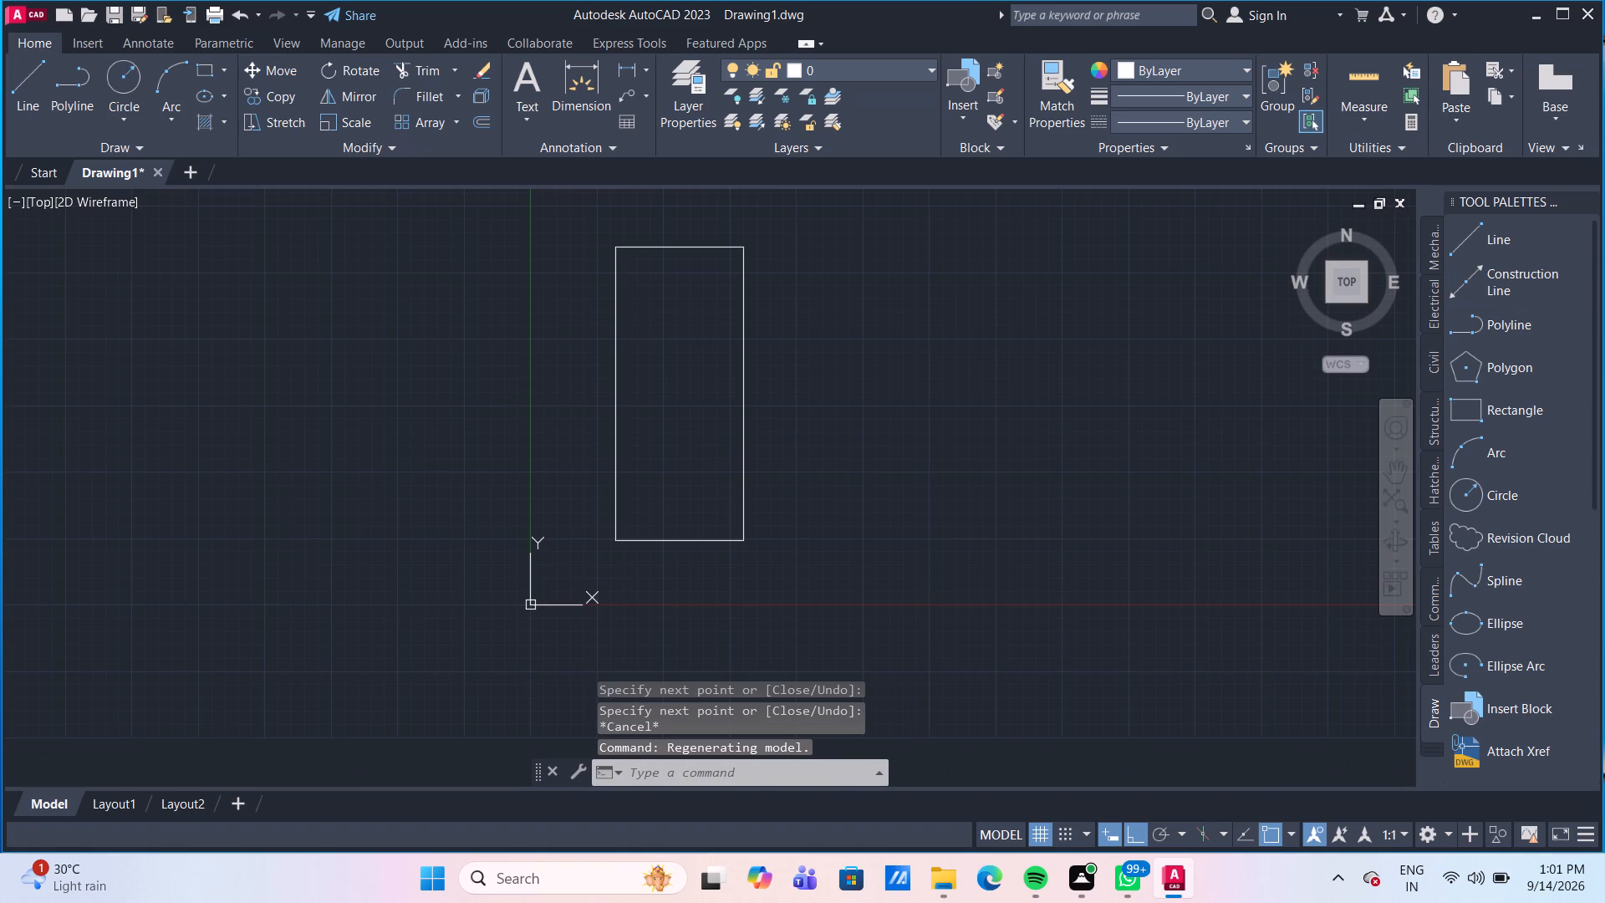
{"action": "scroll", "coordinate": [707, 442], "scroll_direction": "up", "scroll_amount": 1}
{"action": "middle_click_drag", "start_coordinate": [707, 442], "coordinate": [731, 422]}
{"action": "middle_click_drag", "start_coordinate": [720, 528], "coordinate": [723, 484]}
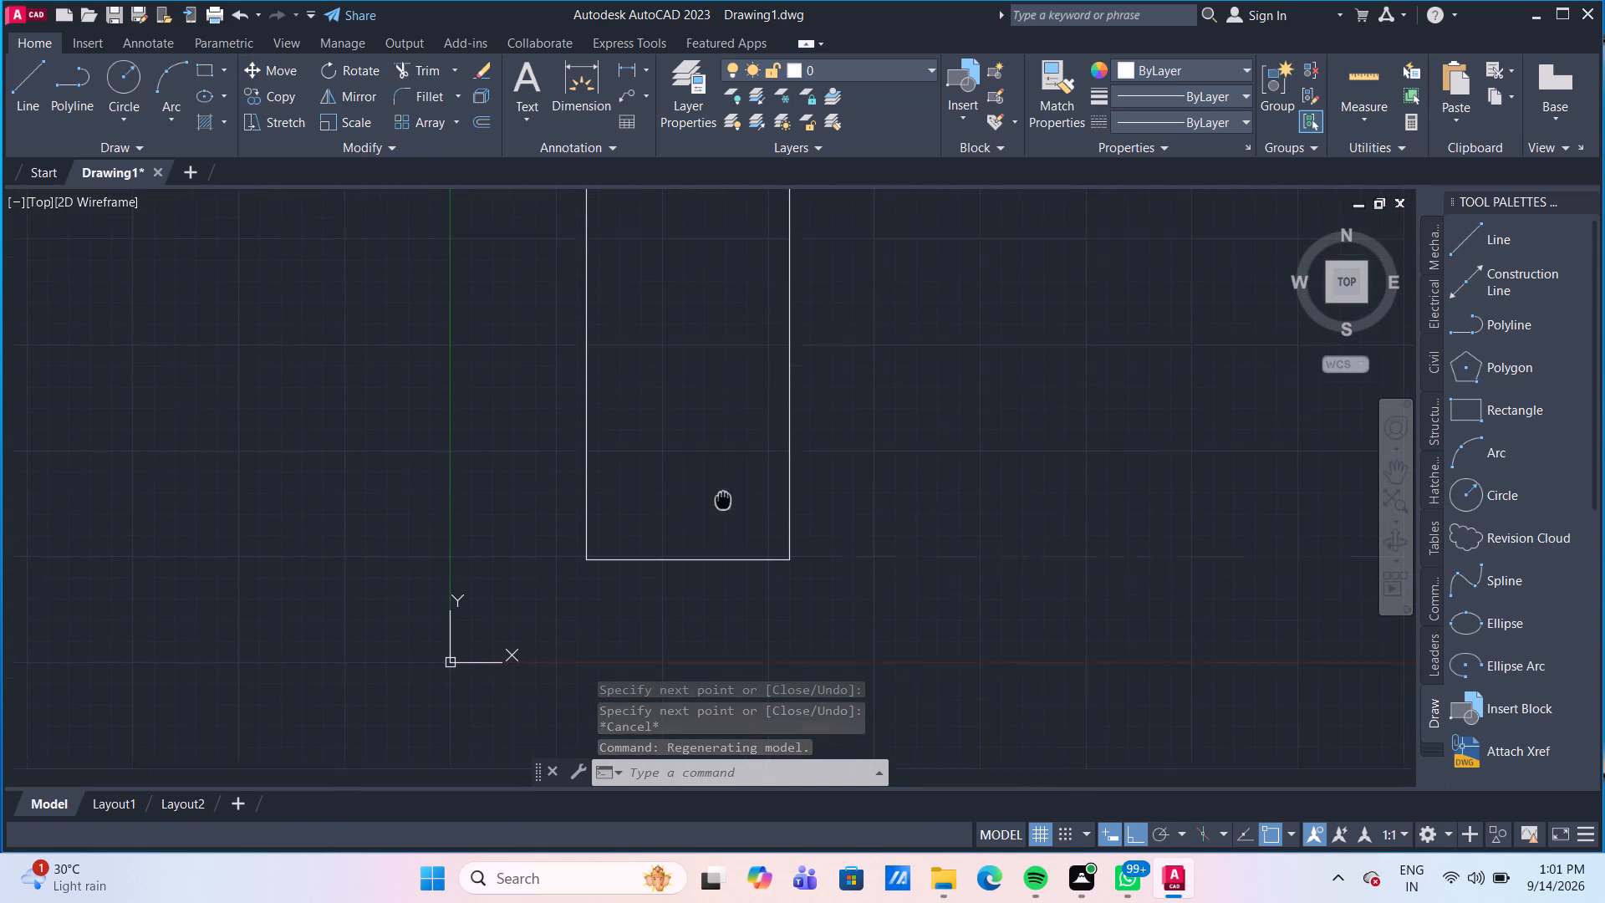
{"action": "middle_click_drag", "start_coordinate": [723, 484], "coordinate": [733, 446]}
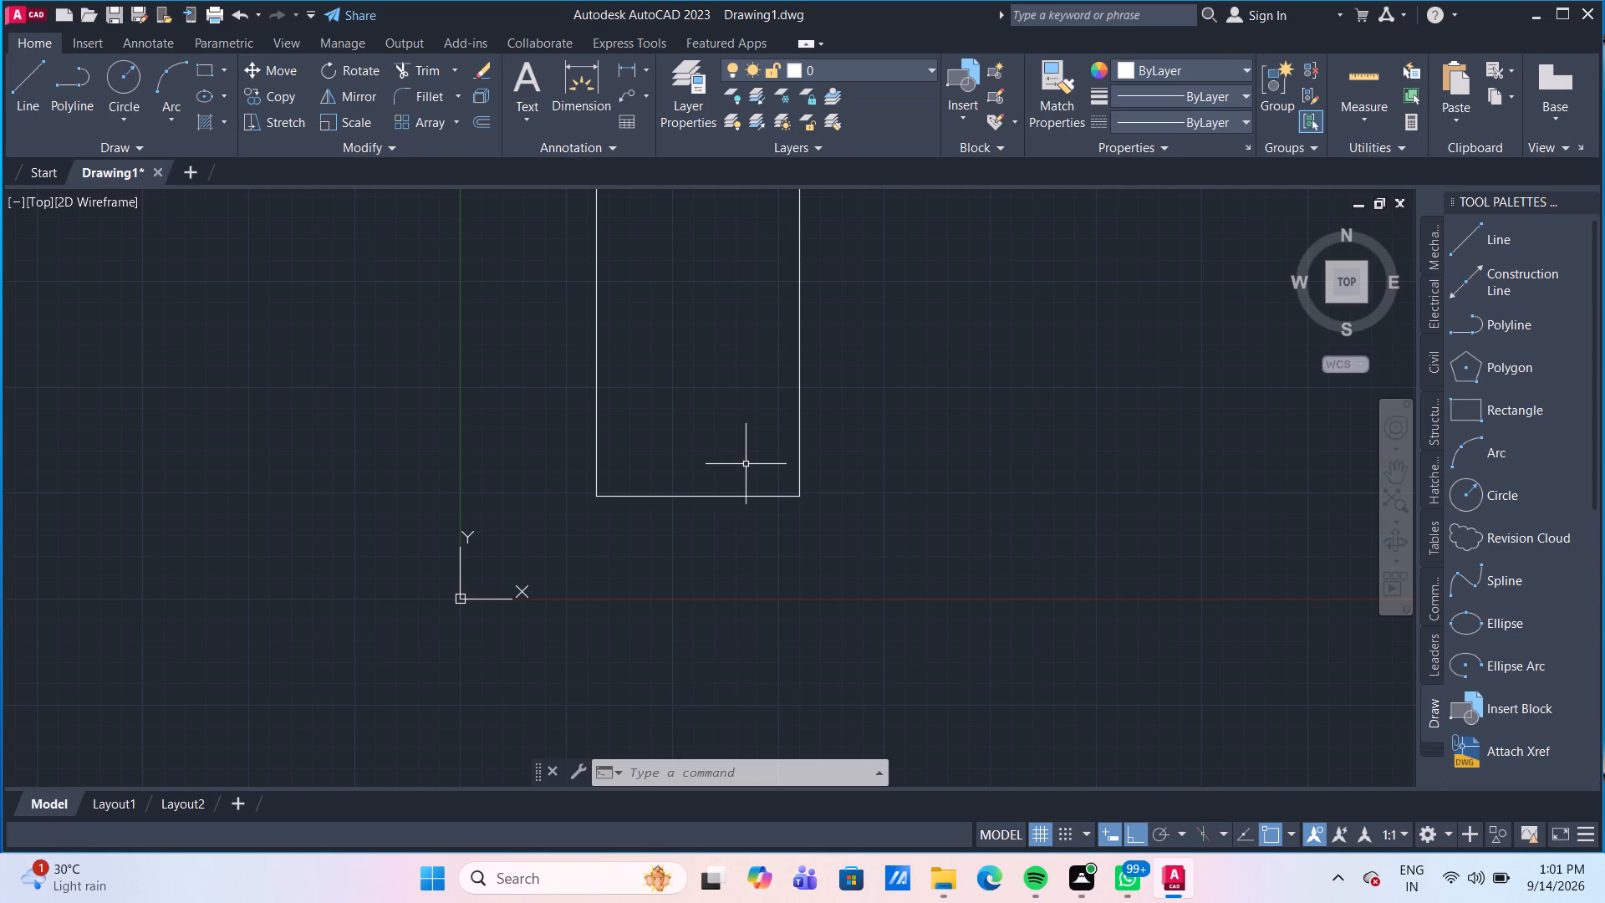
{"action": "key", "text": "o"}
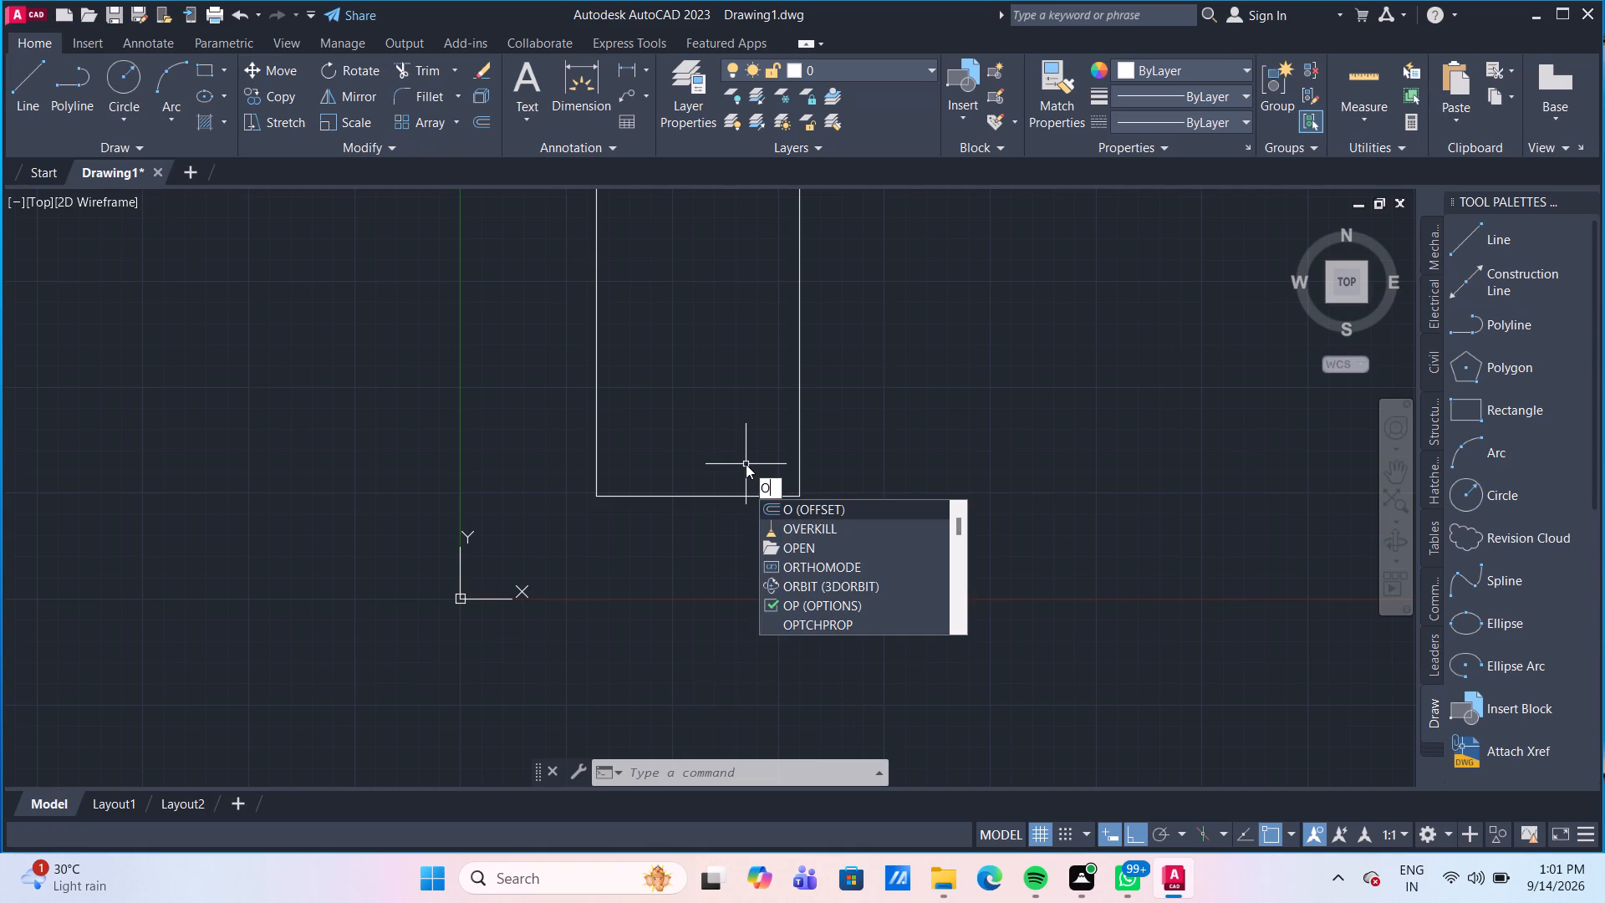
{"action": "key", "text": "Return"}
{"action": "key", "text": "Return"}
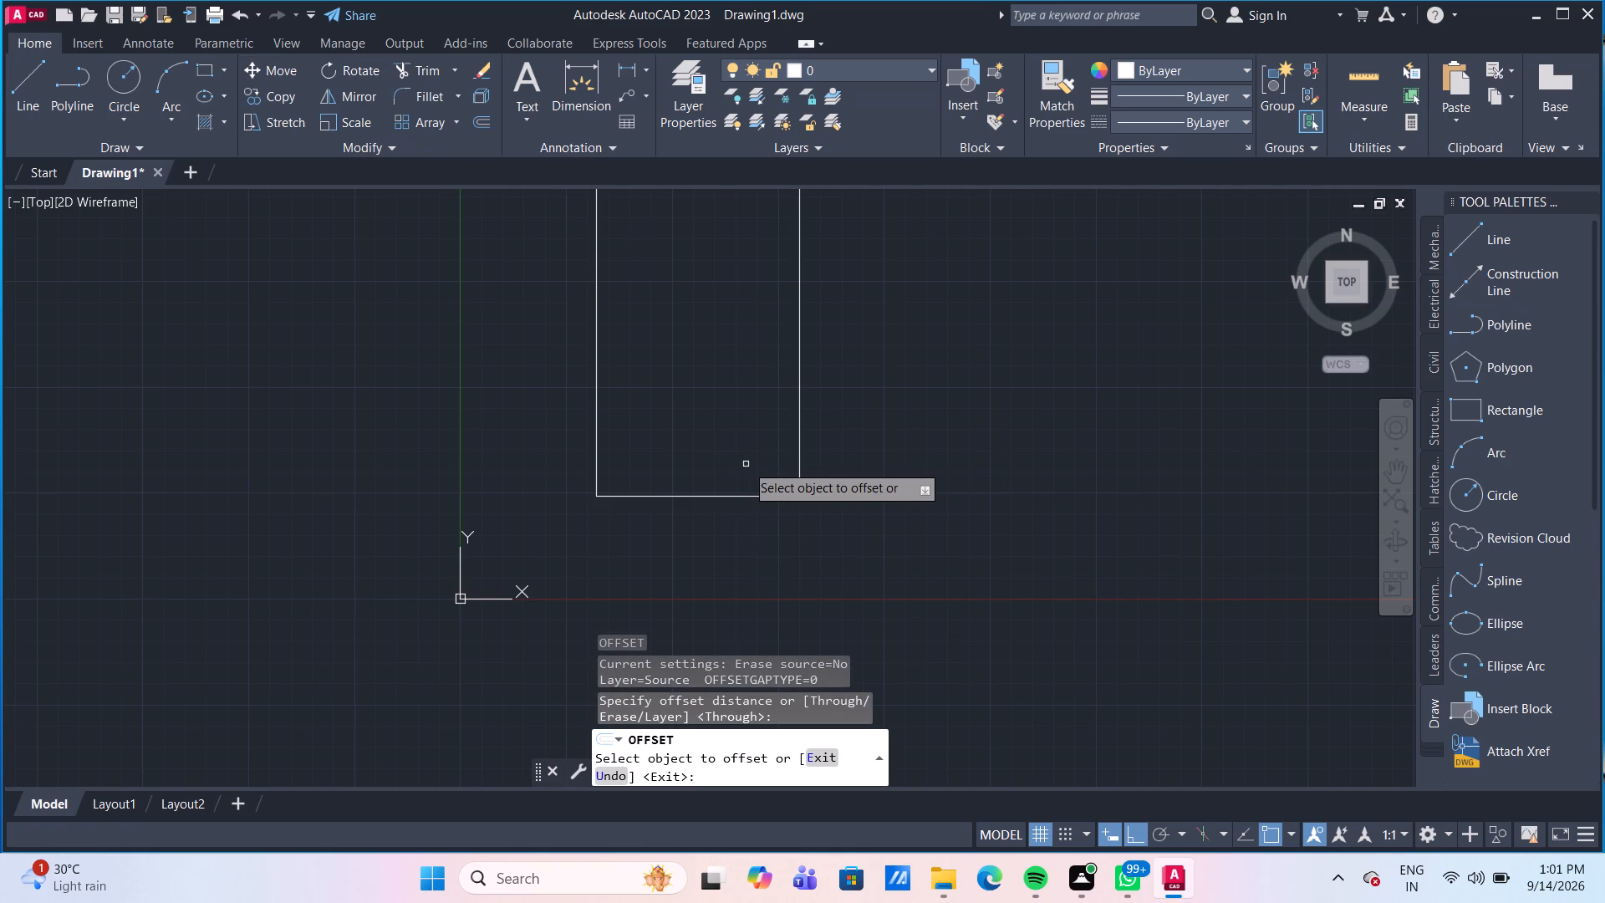
{"action": "left_click", "coordinate": [741, 498]}
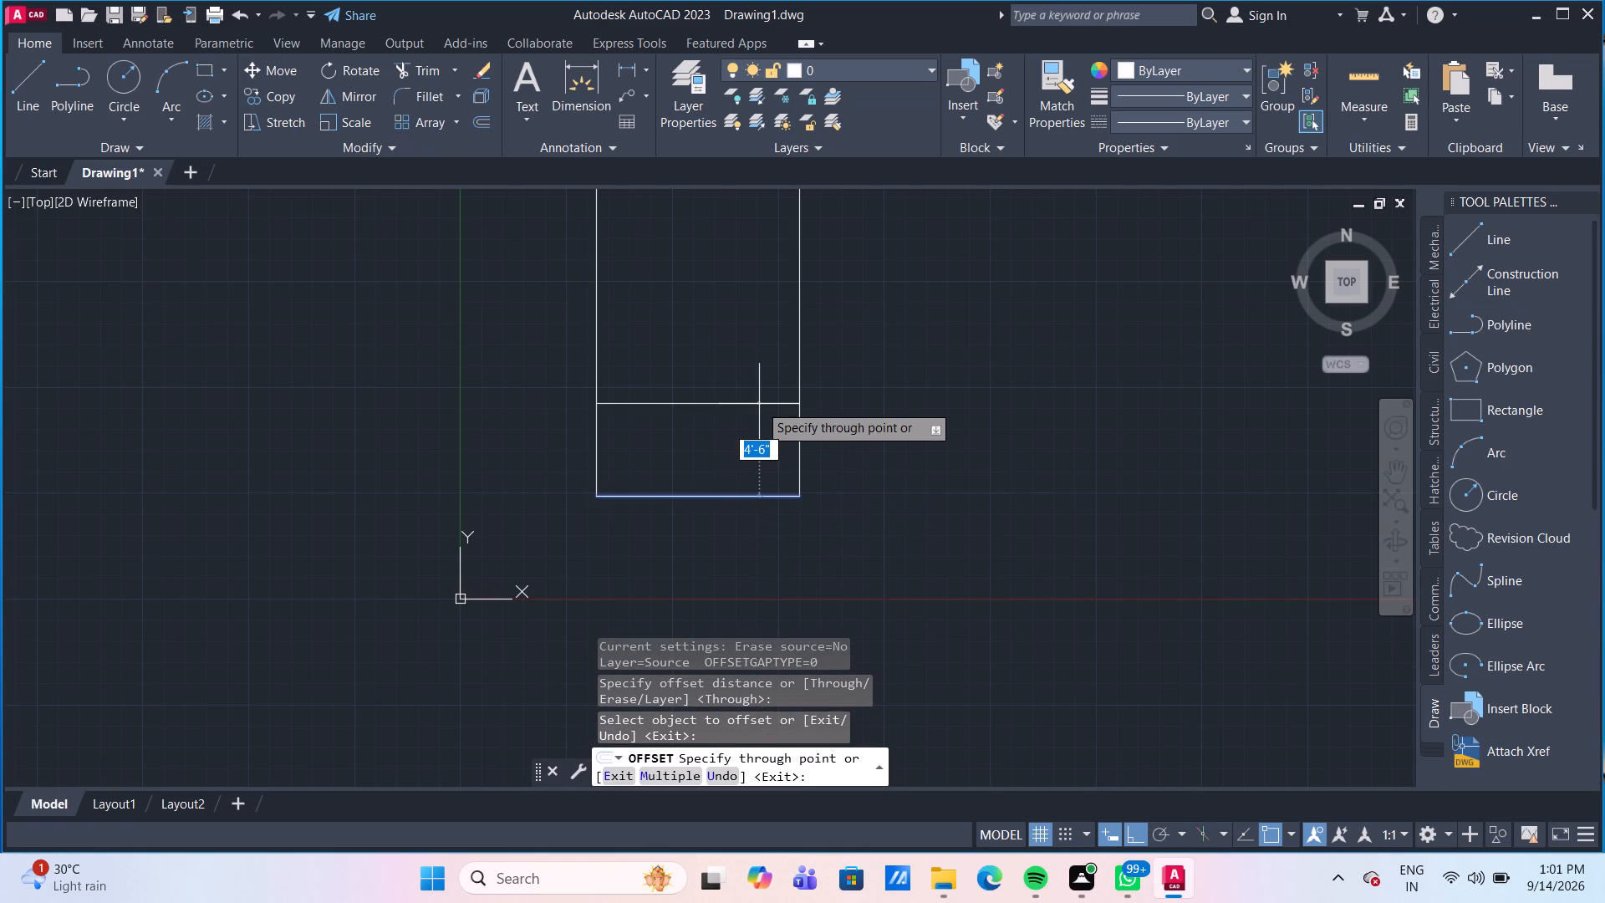
{"action": "type", "text": "10'"}
{"action": "key", "text": "Return"}
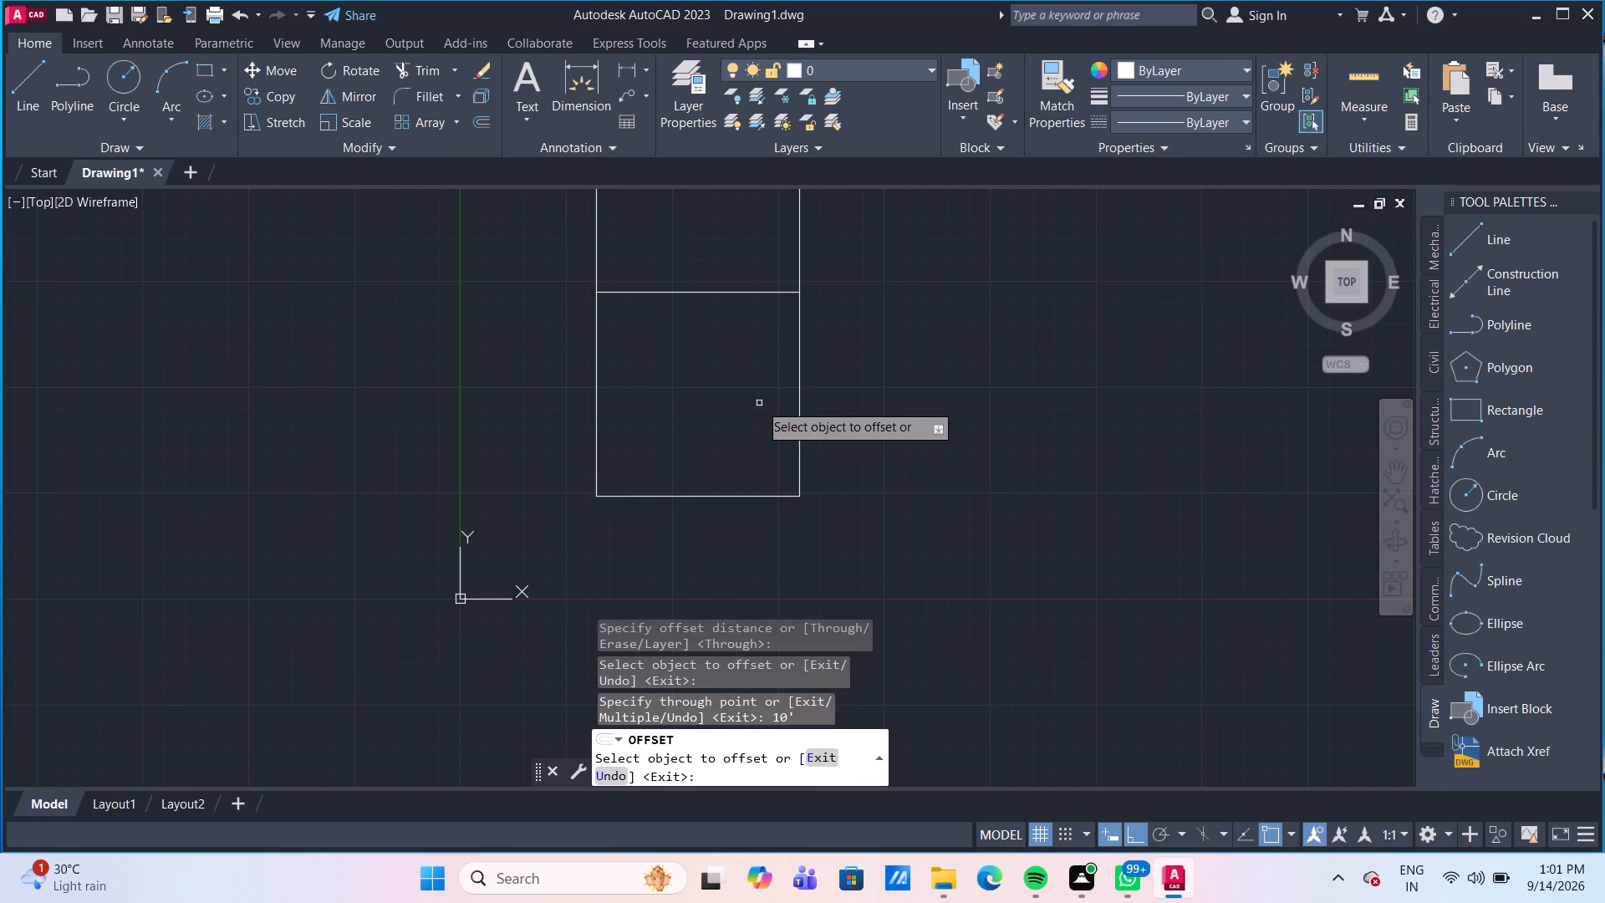
{"action": "middle_click_drag", "start_coordinate": [774, 341], "coordinate": [781, 503]}
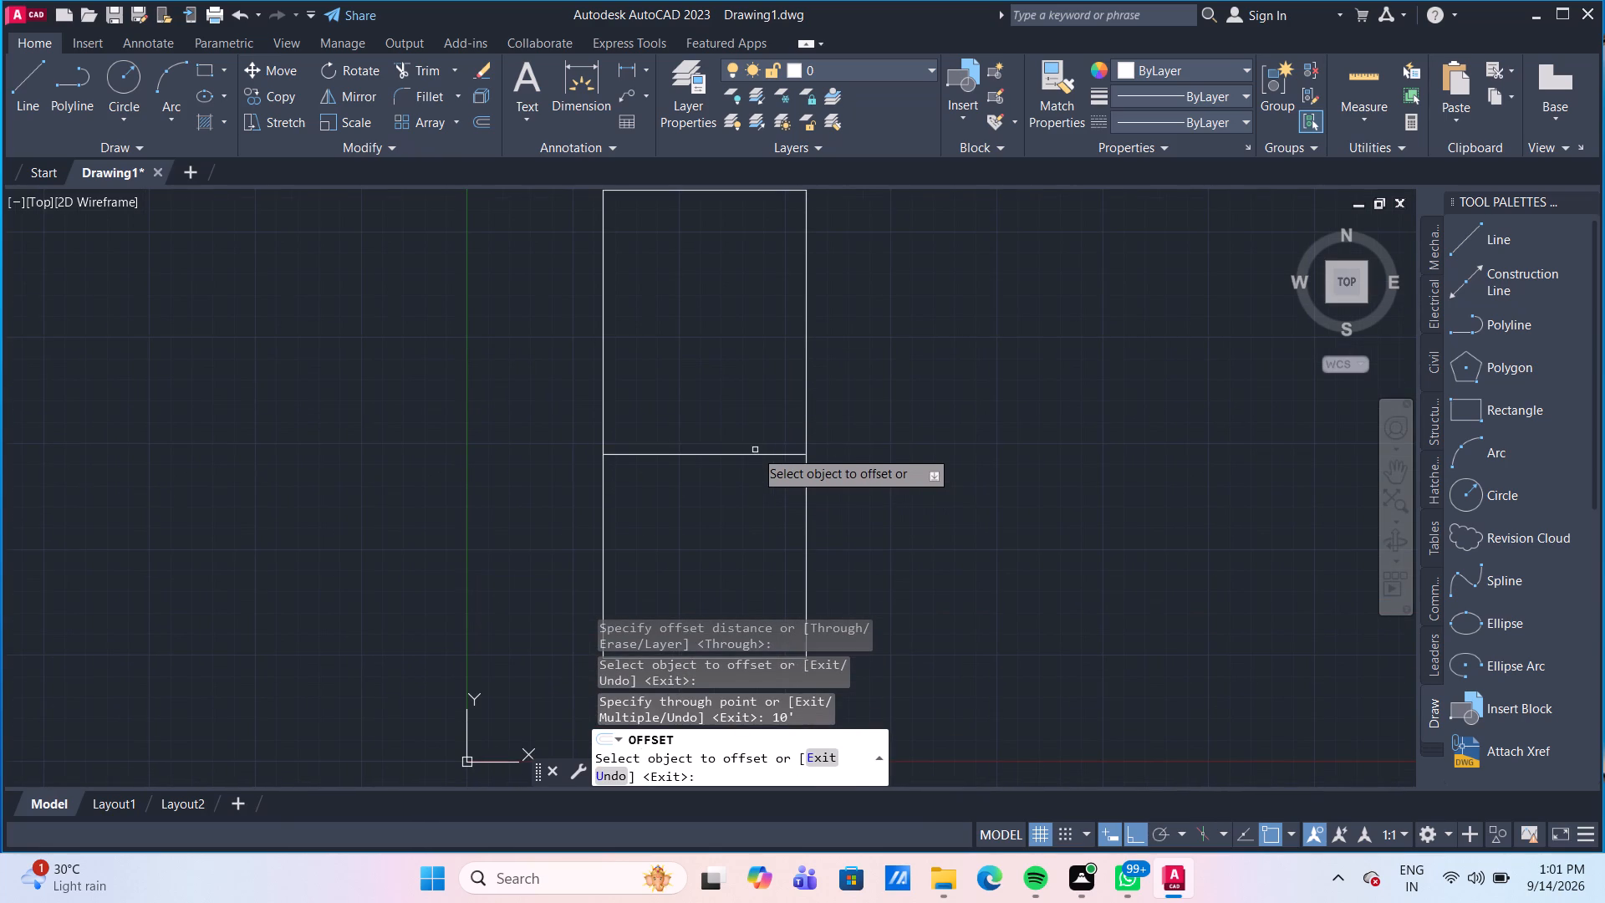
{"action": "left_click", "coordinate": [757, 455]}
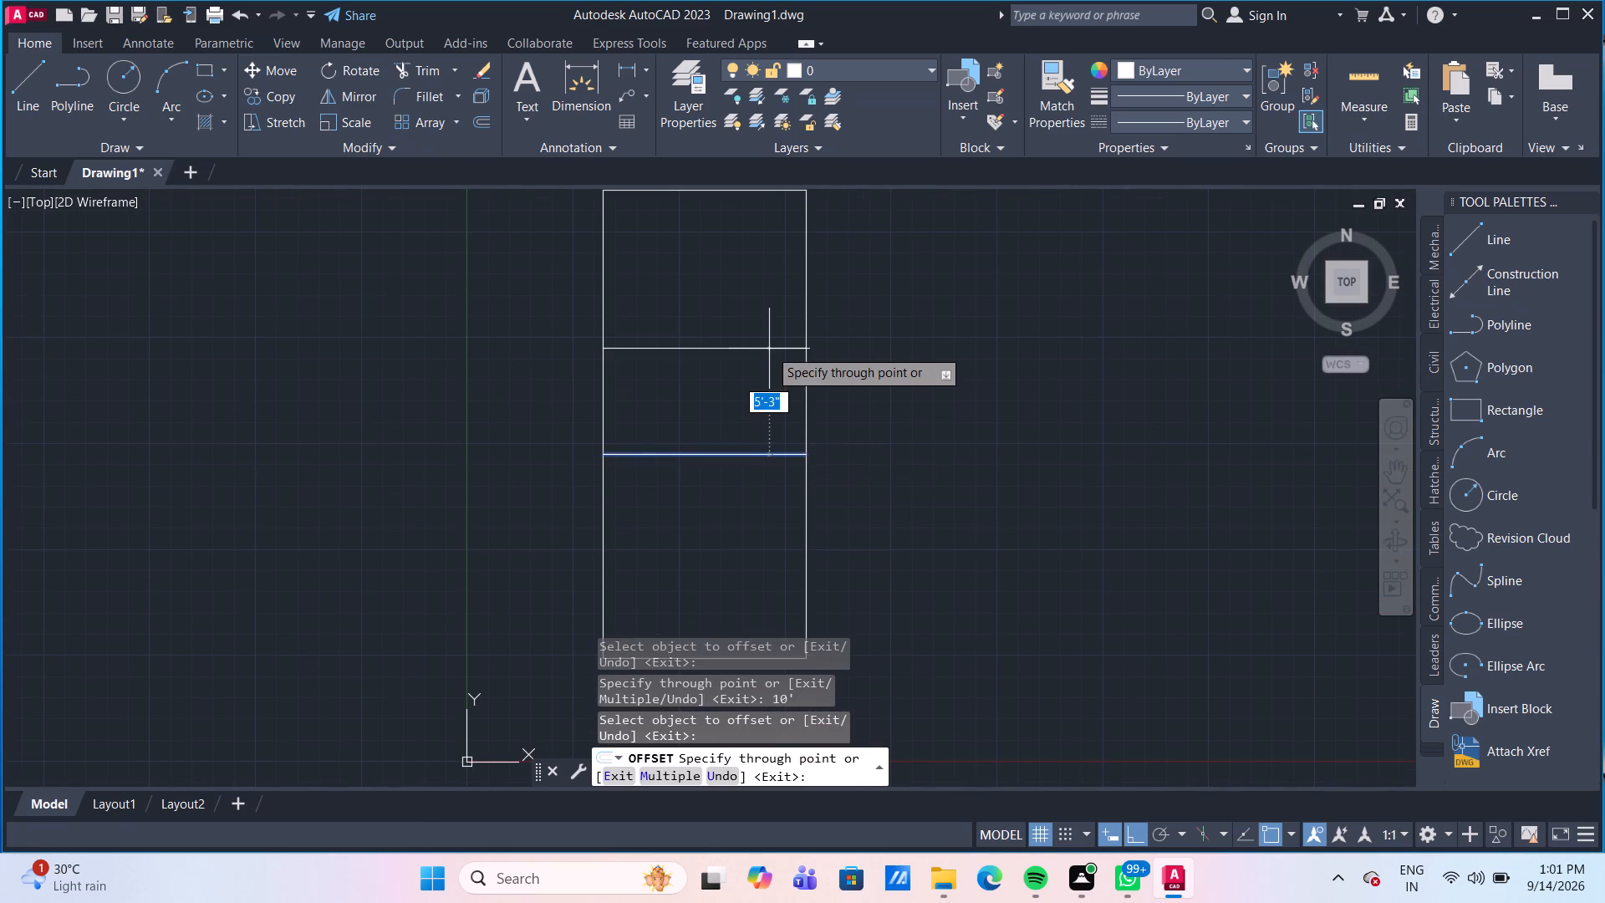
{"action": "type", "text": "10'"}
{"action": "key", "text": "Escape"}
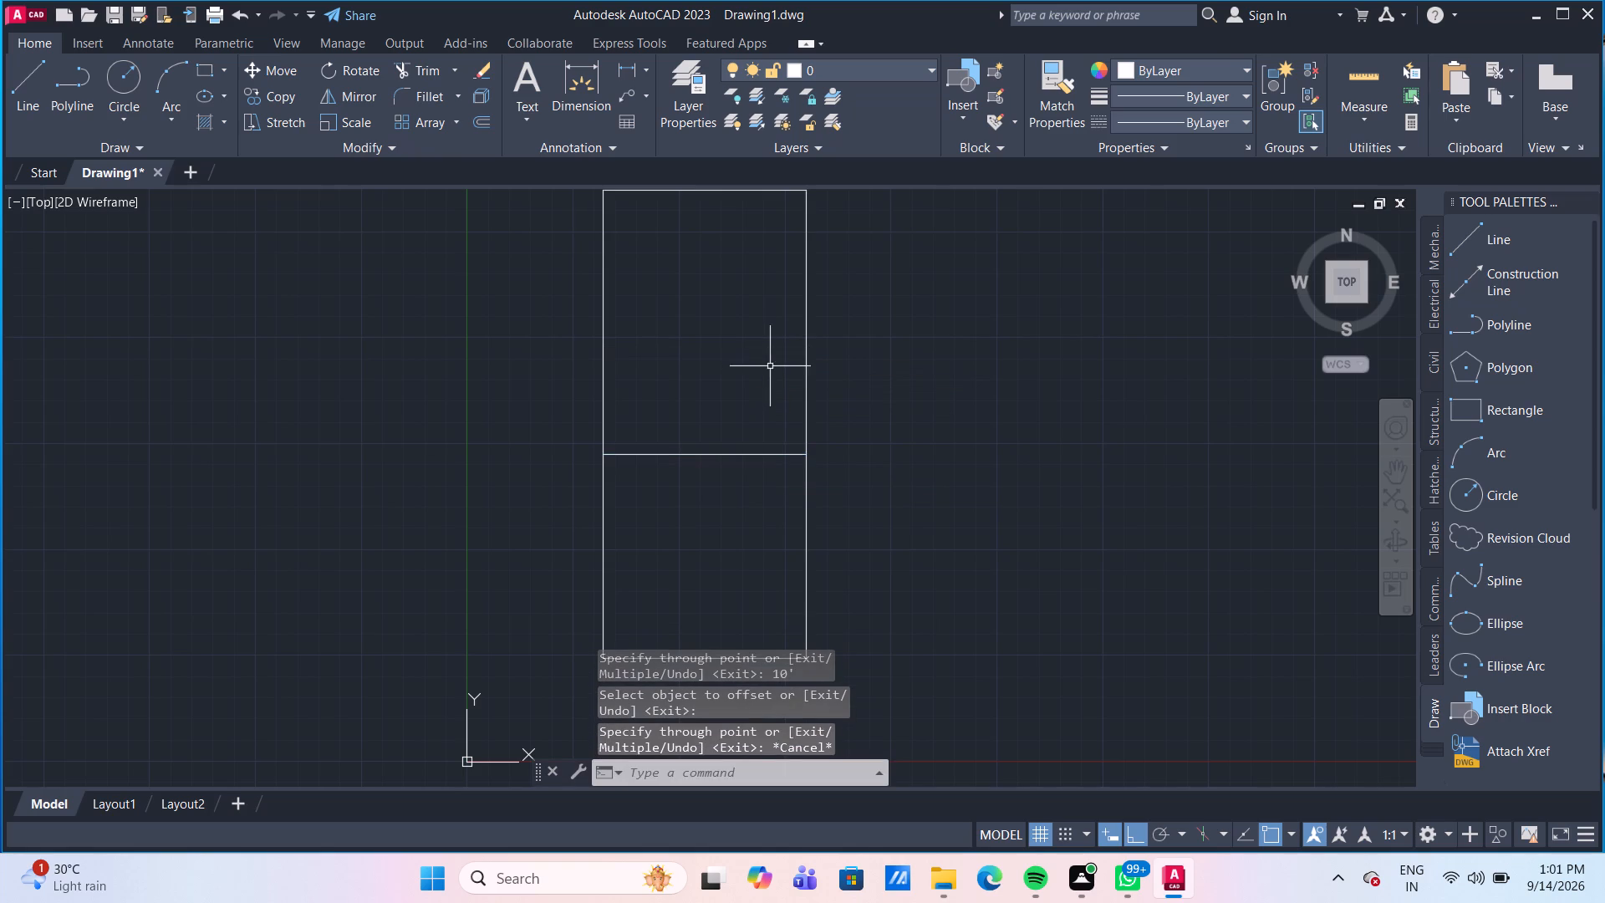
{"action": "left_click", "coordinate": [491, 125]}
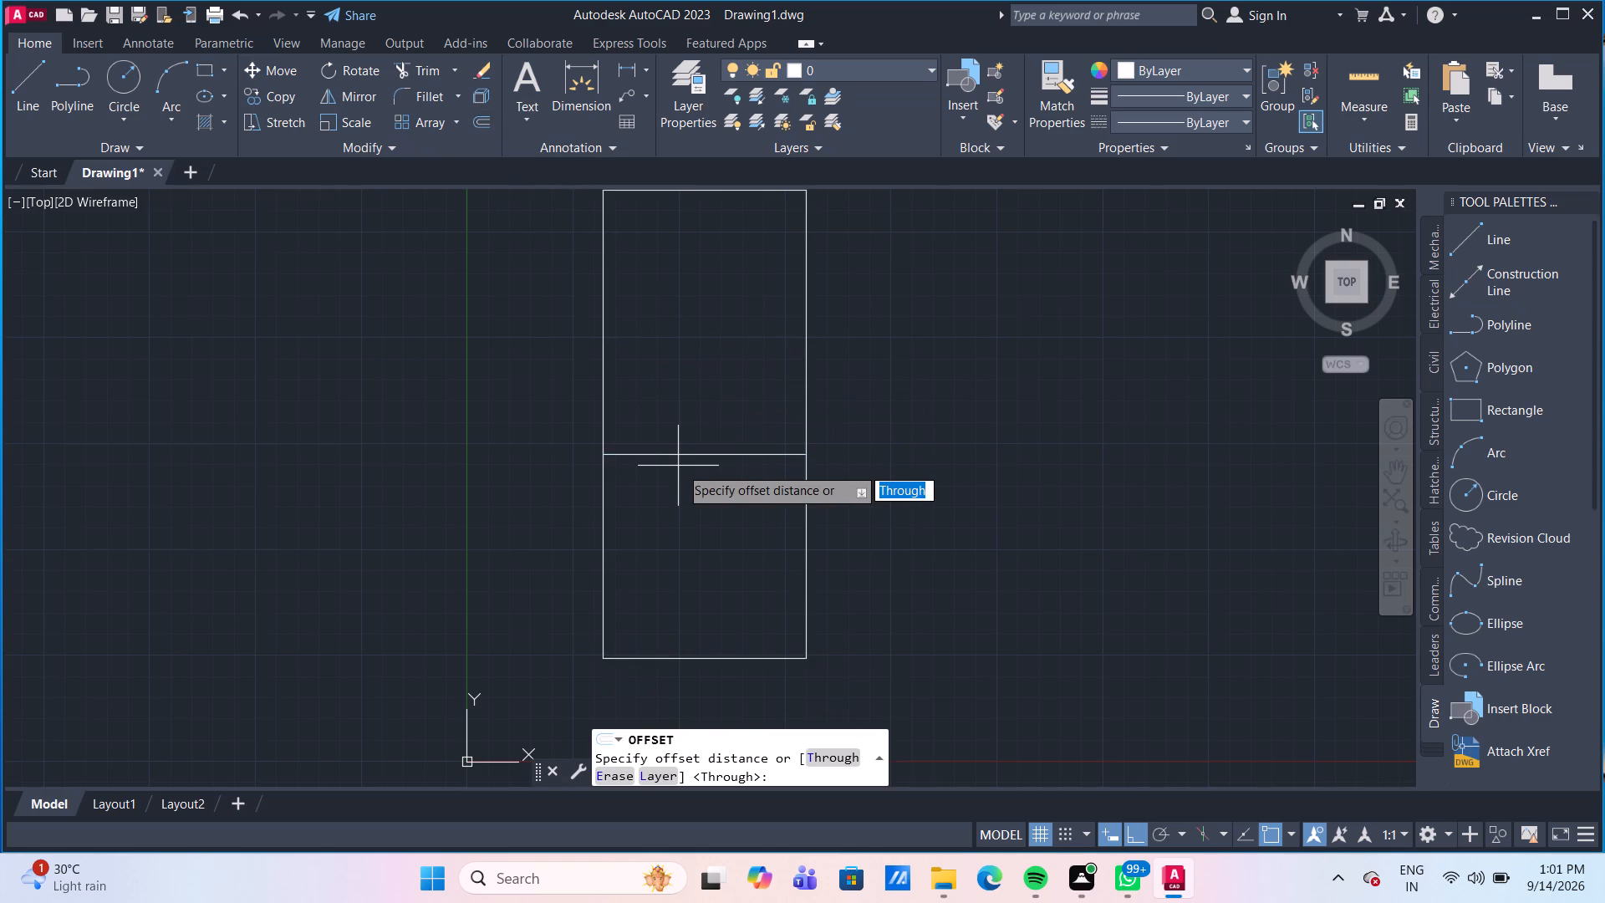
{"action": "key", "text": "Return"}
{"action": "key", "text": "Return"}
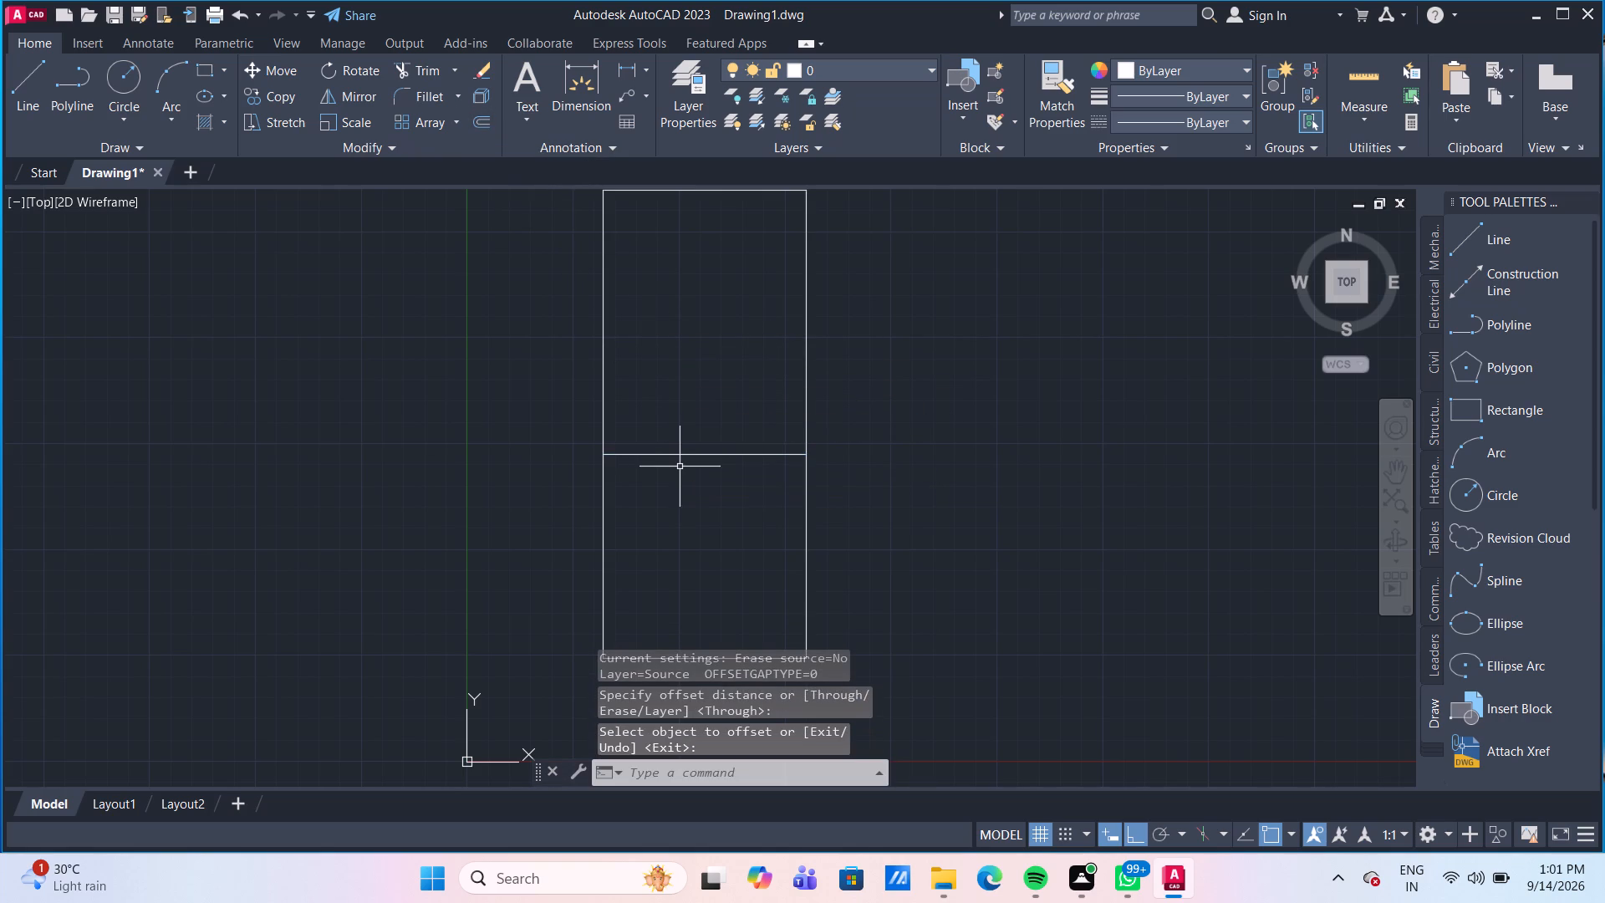
Offset the ground floor height line 10' upward to mark the first floor height.
{"action": "key", "text": "o"}
{"action": "key", "text": "Return"}
{"action": "key", "text": "Return"}
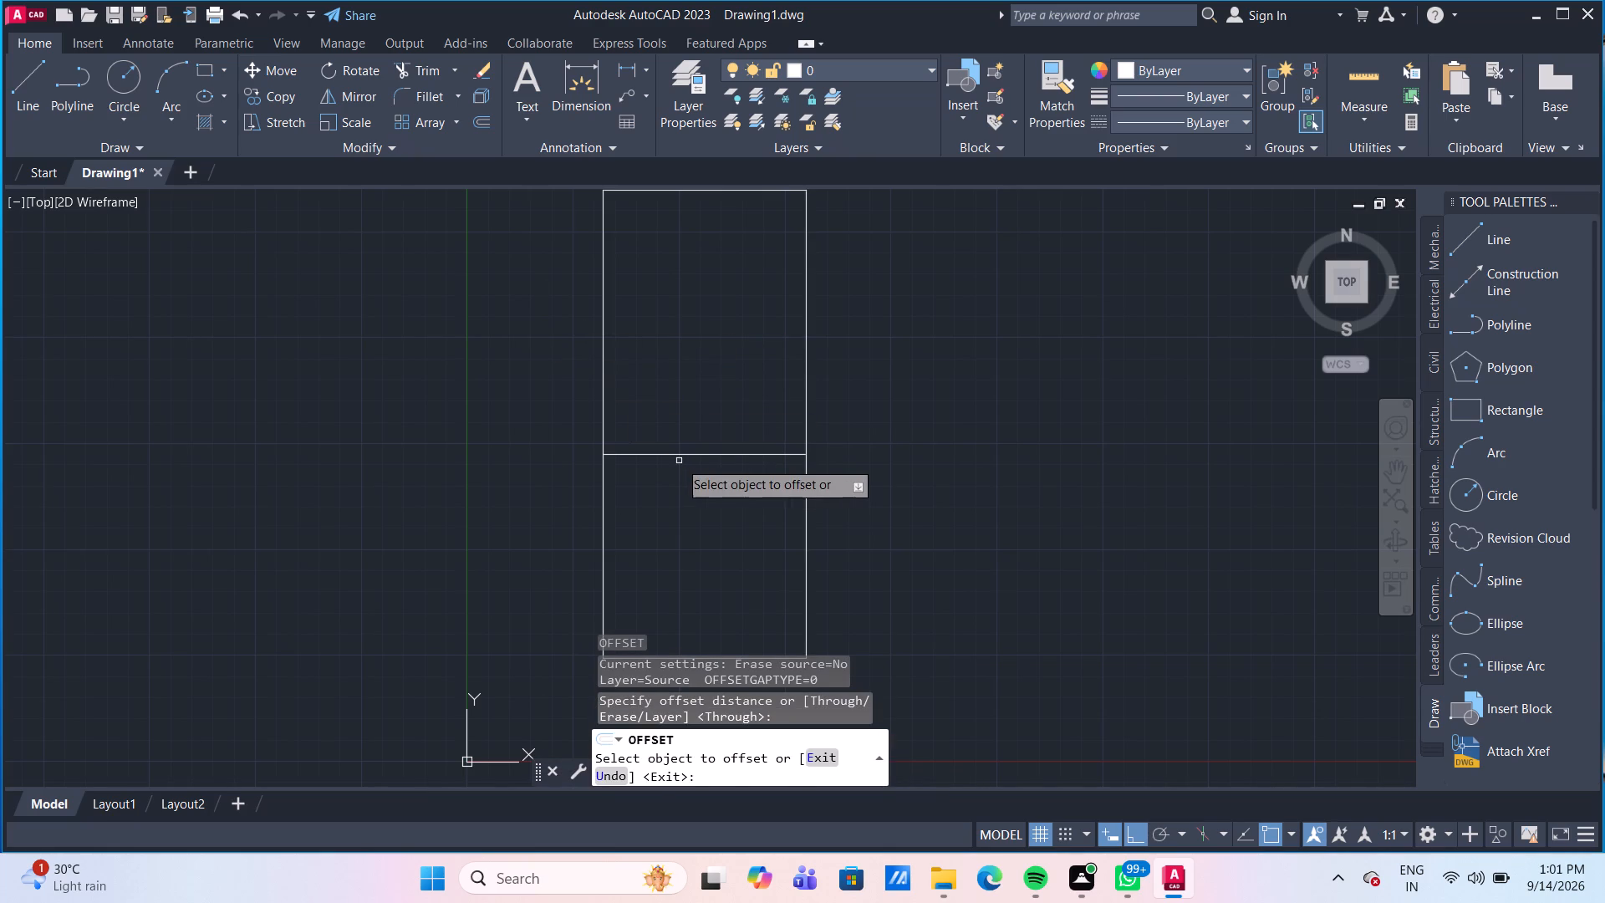
{"action": "left_click", "coordinate": [680, 453]}
{"action": "type", "text": "10'"}
{"action": "key", "text": "Return"}
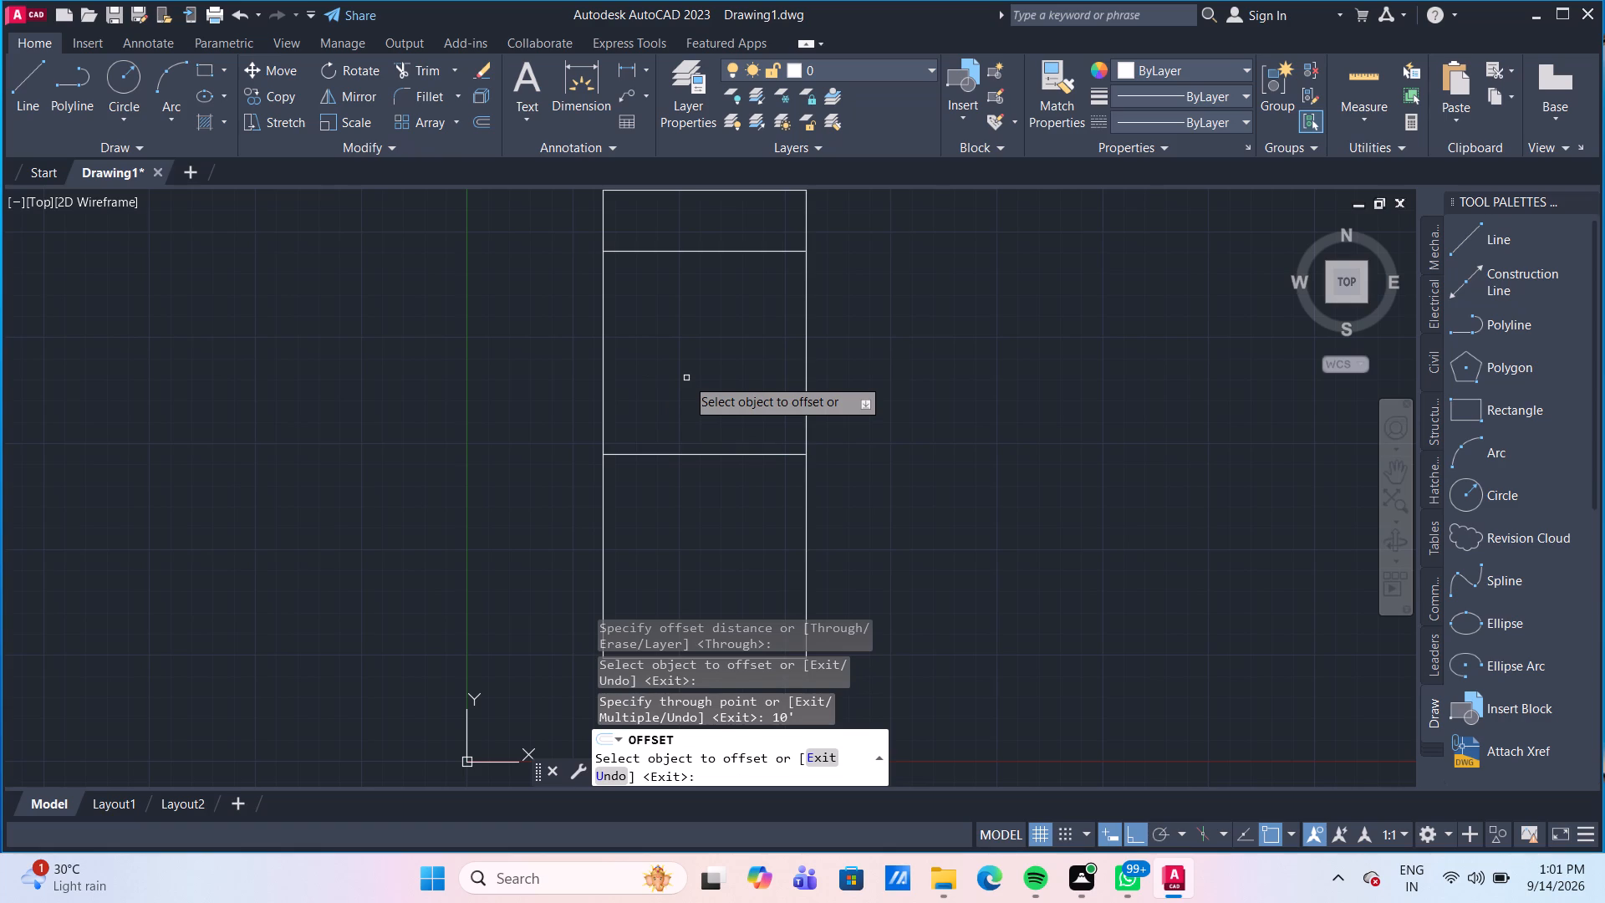
Offset the outline's base line 2' downward to form the plinth's bottom edge.
{"action": "scroll", "coordinate": [686, 378], "scroll_direction": "down", "scroll_amount": 3}
{"action": "scroll", "coordinate": [730, 482], "scroll_direction": "up", "scroll_amount": 2}
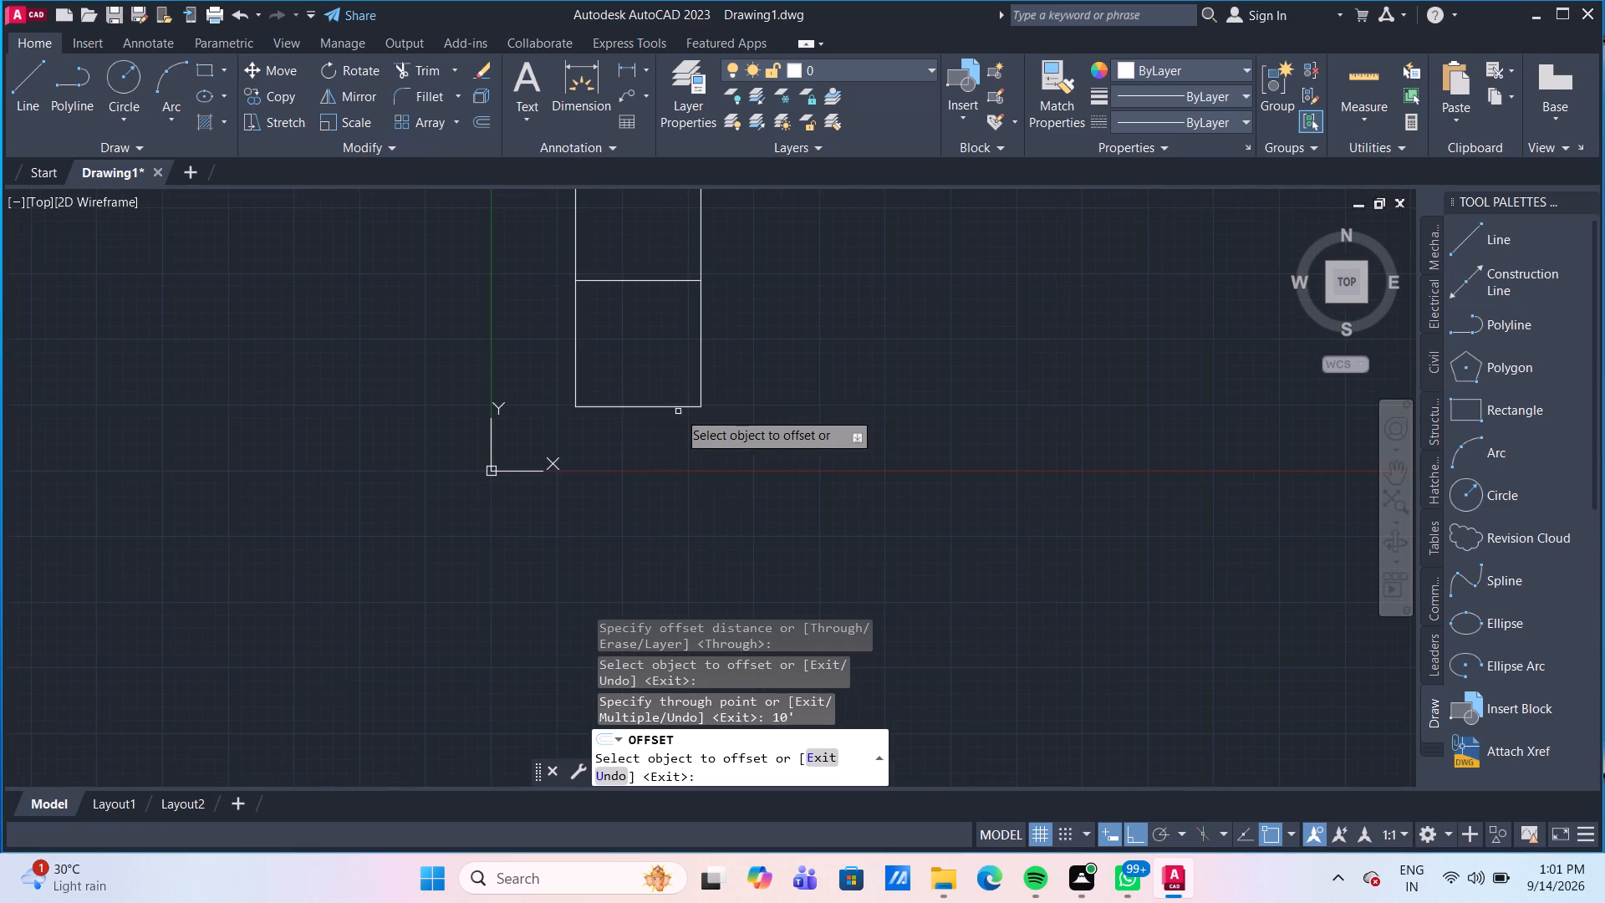
{"action": "scroll", "coordinate": [678, 411], "scroll_direction": "up", "scroll_amount": 2}
{"action": "left_click", "coordinate": [664, 398]}
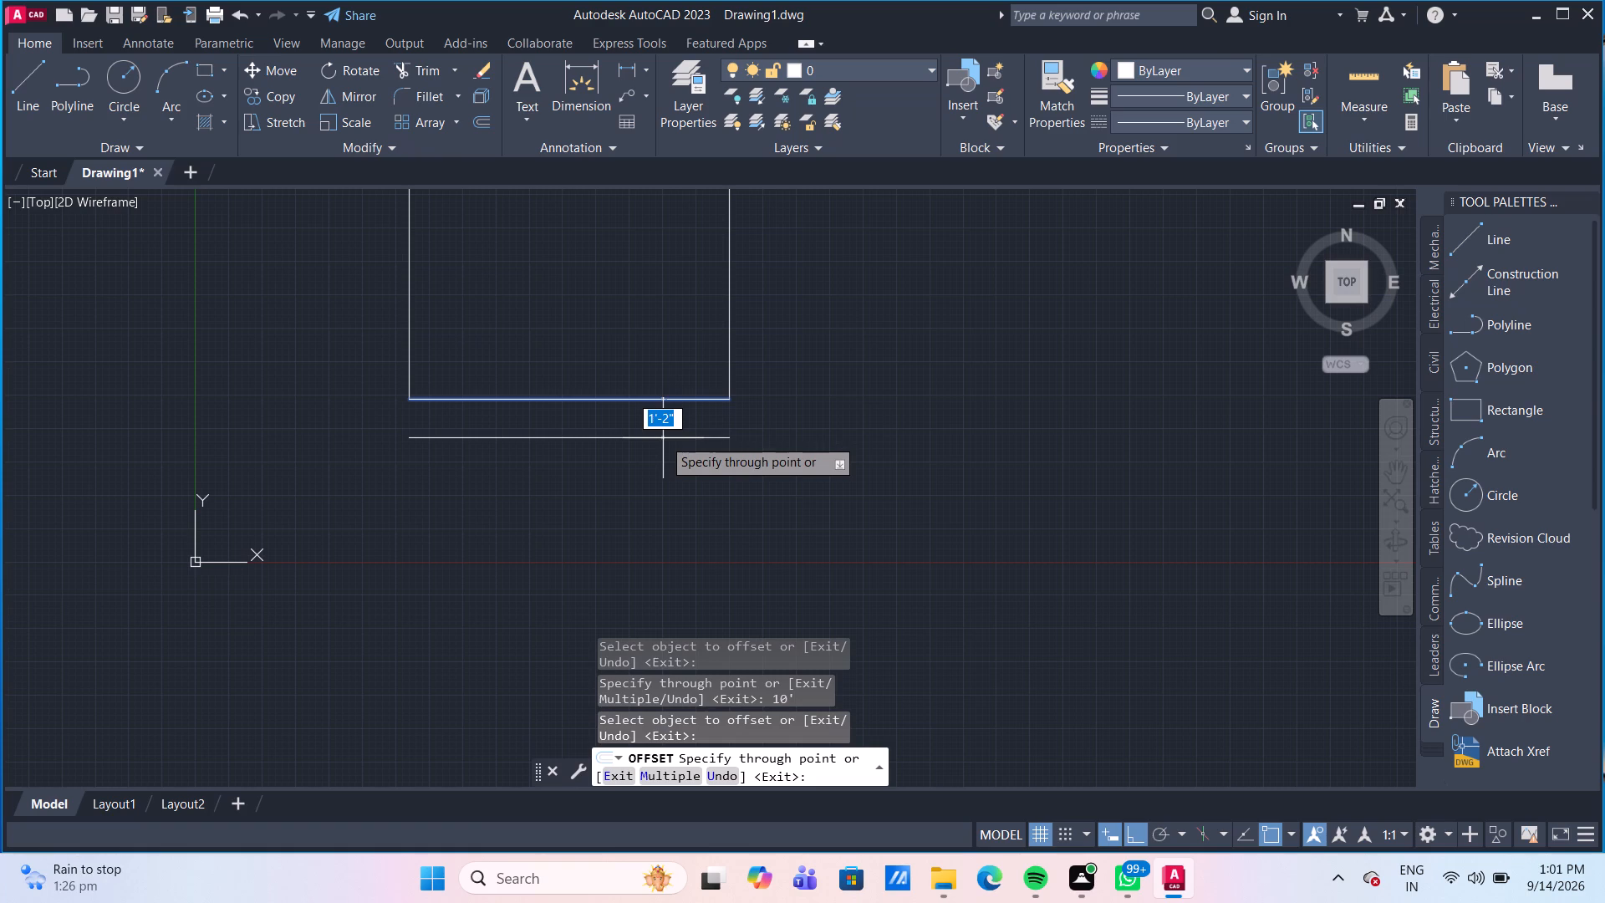
{"action": "type", "text": "2'"}
{"action": "key", "text": "Return"}
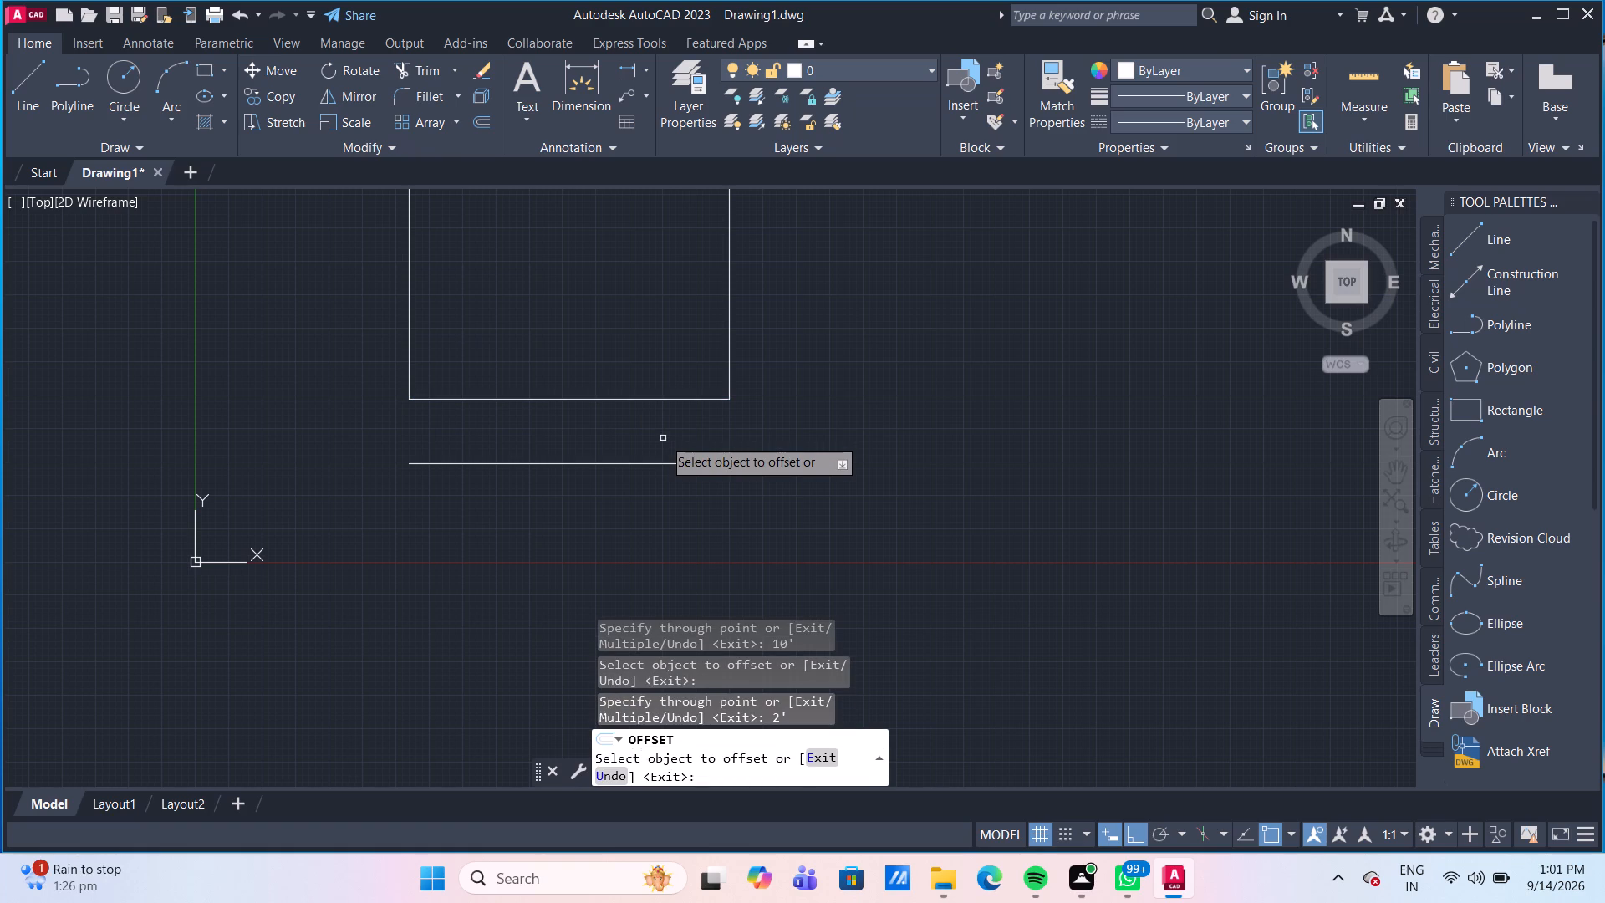
{"action": "key", "text": "Escape"}
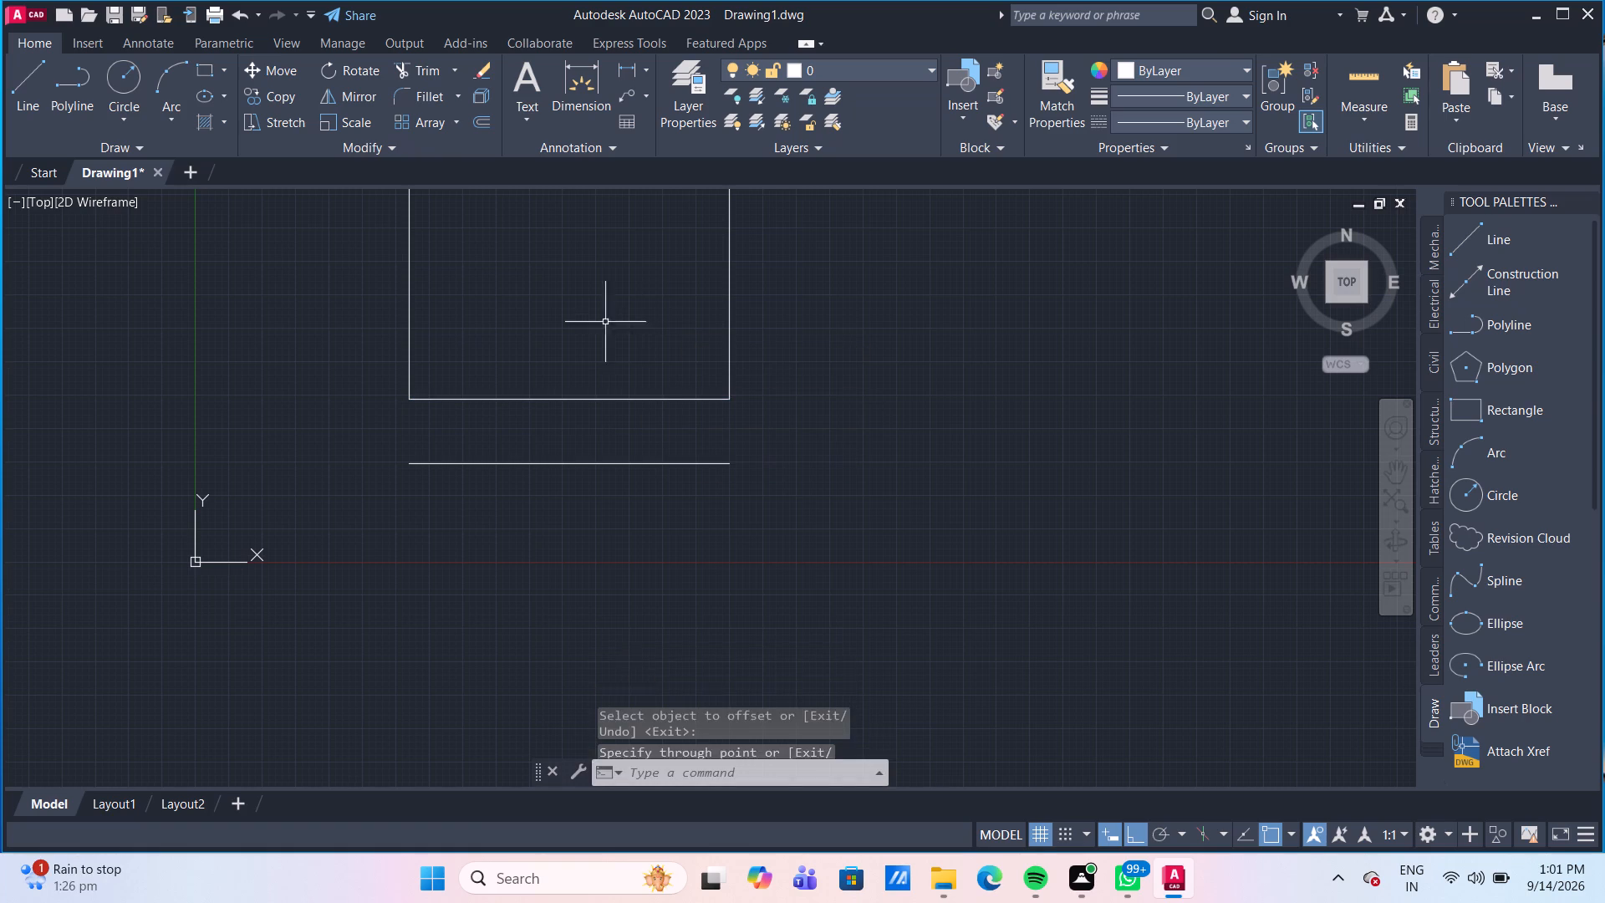
Draw the plinth's right end with lines projecting 6" east from the base corner, down to the plinth bottom level, and back to its endpoint.
{"action": "left_click", "coordinate": [28, 88]}
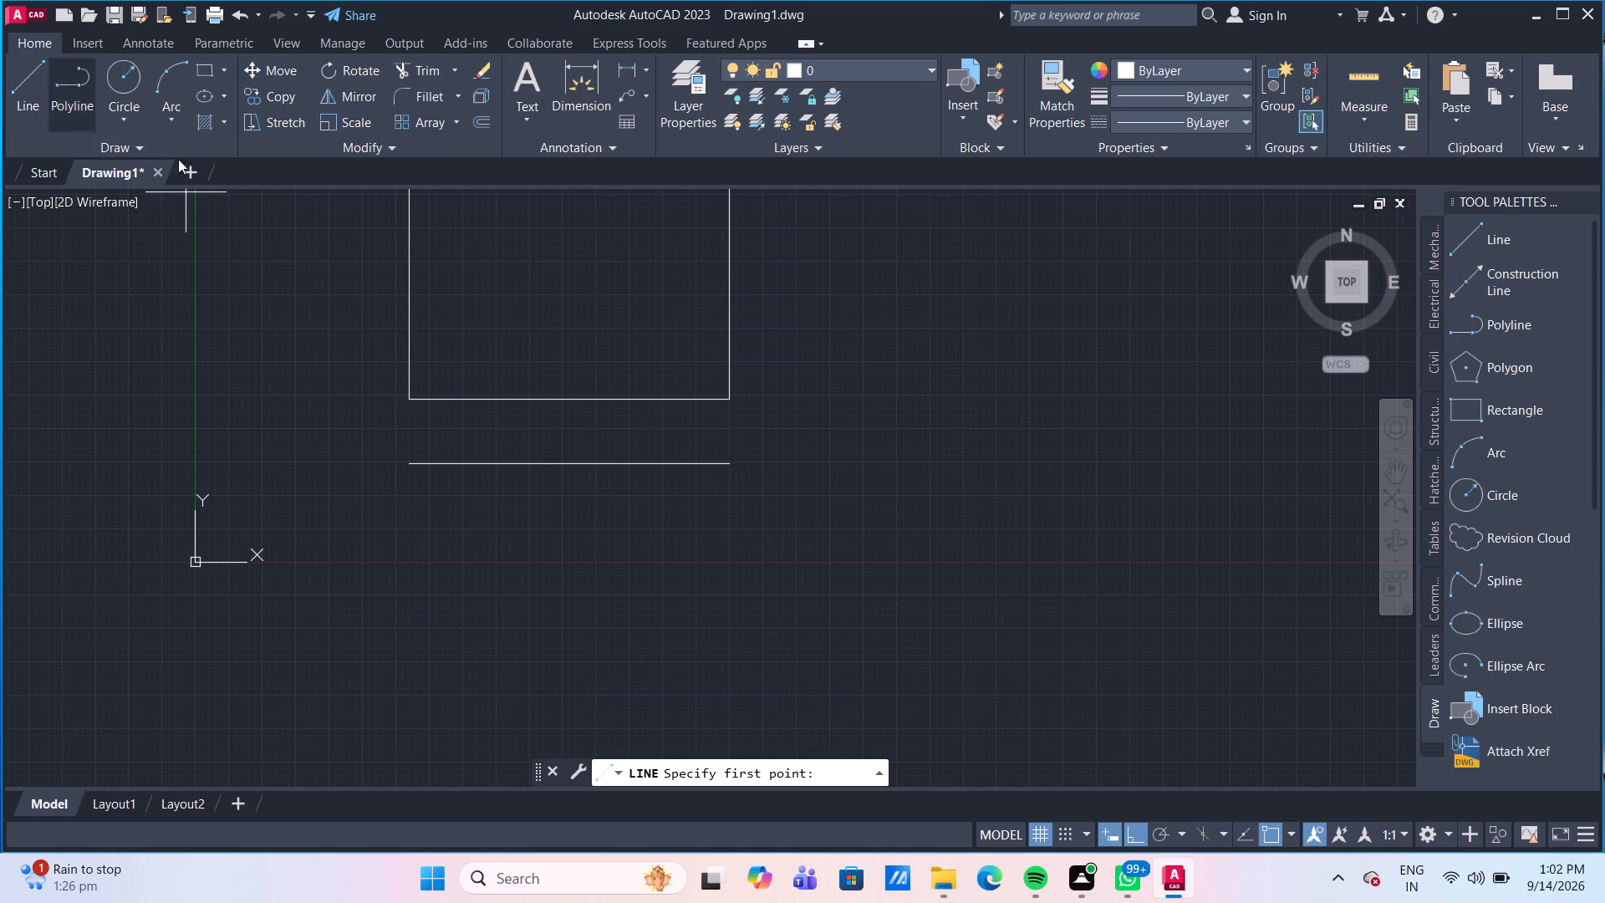
{"action": "left_click", "coordinate": [731, 404]}
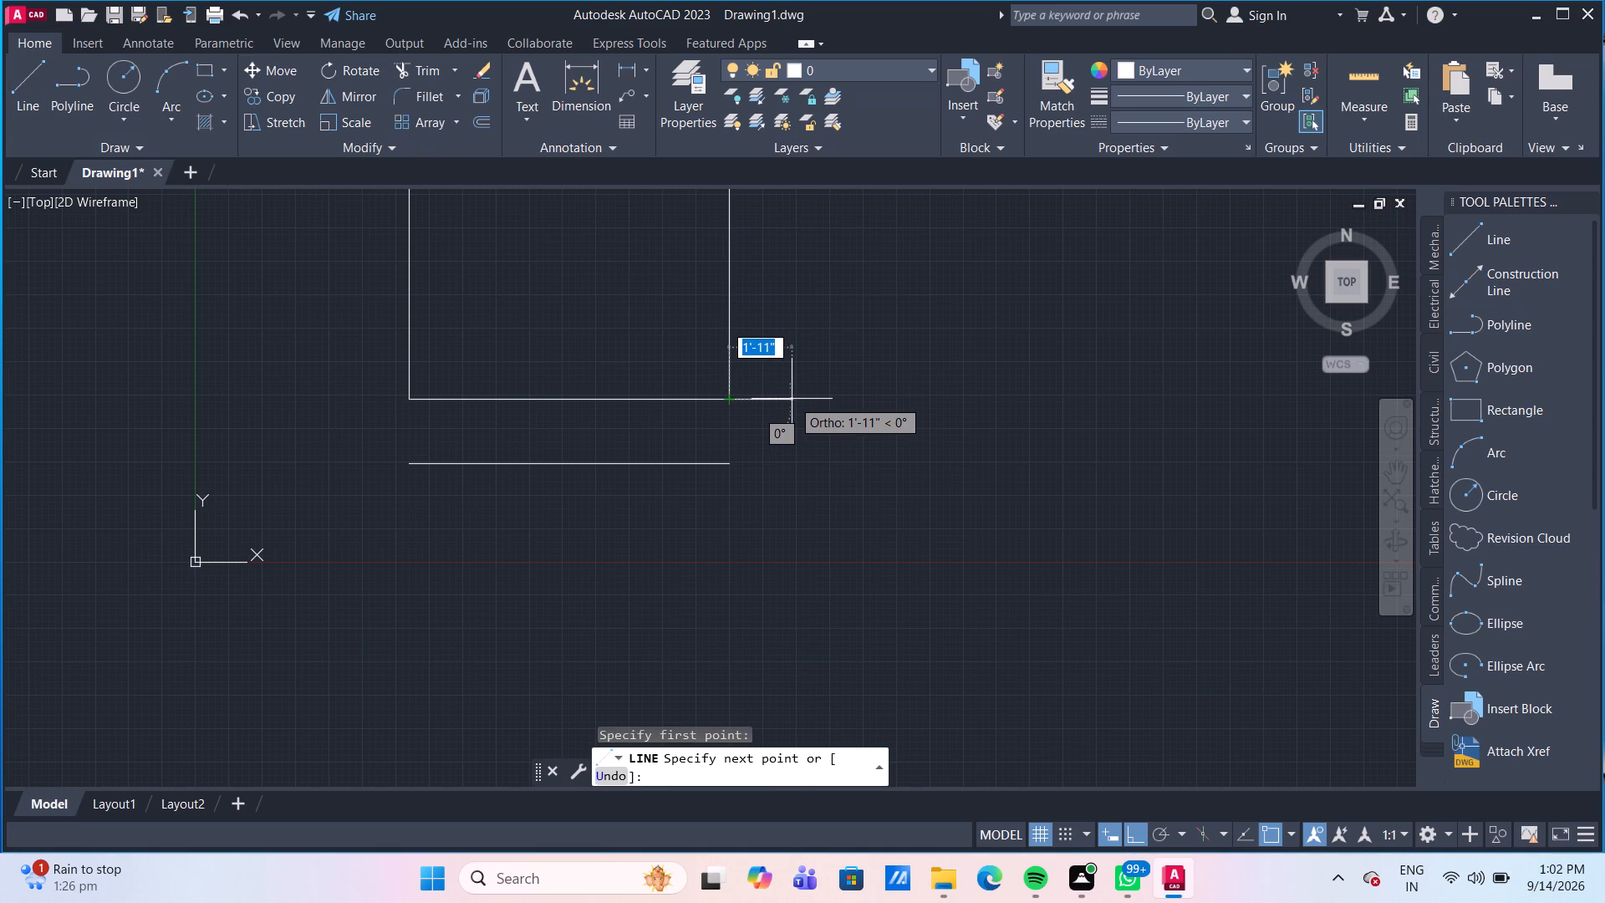
{"action": "type", "text": "6\""}
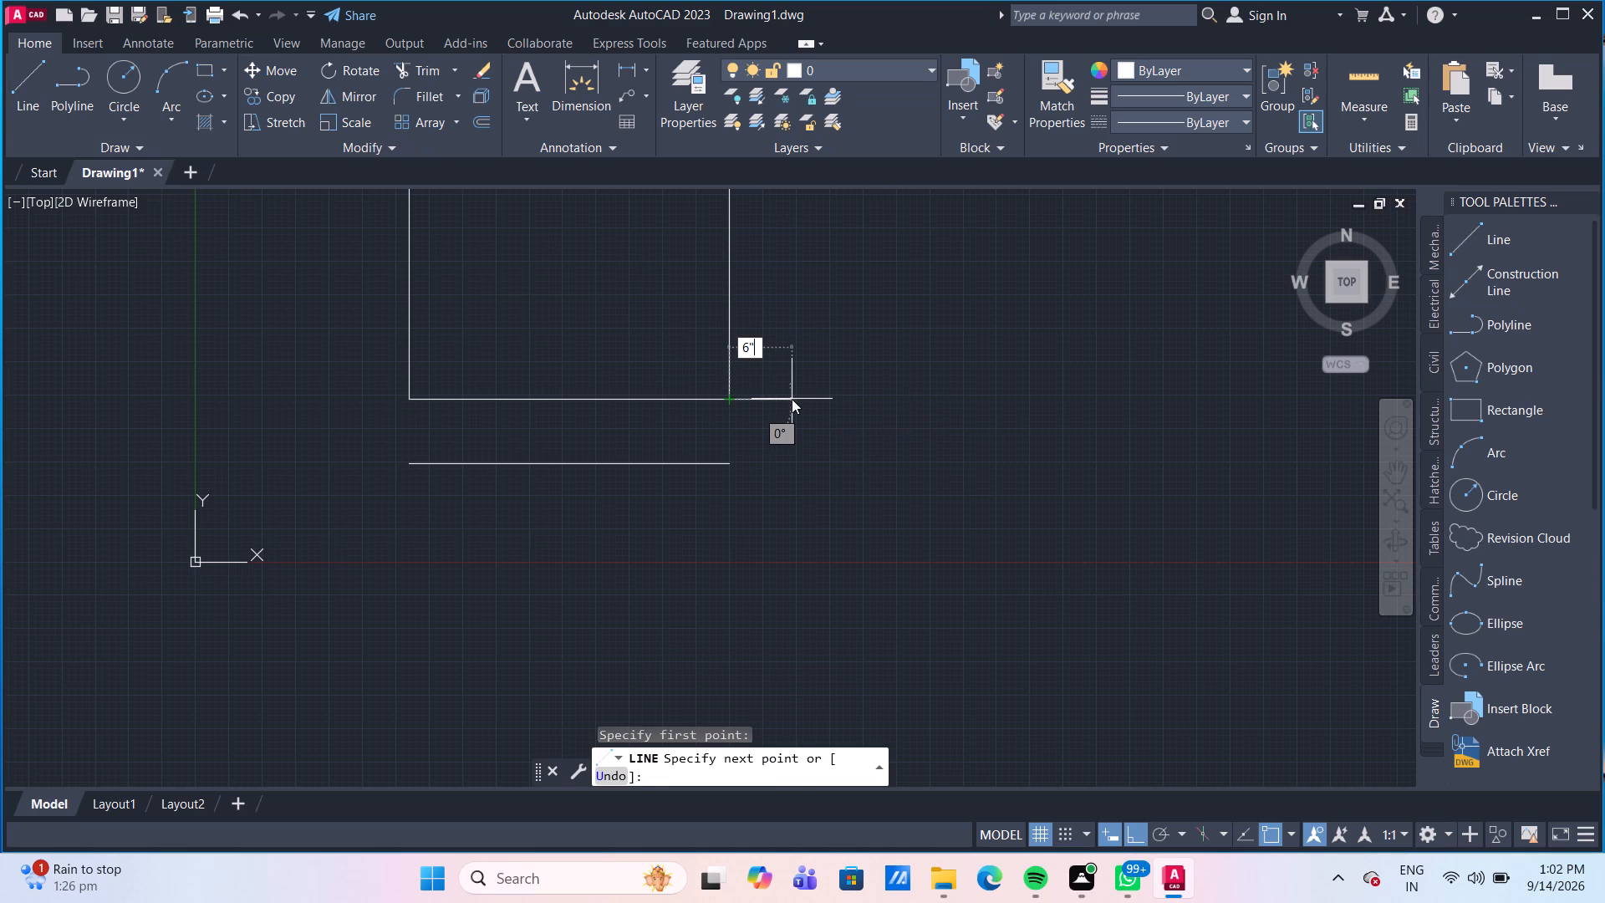
{"action": "key", "text": "Return"}
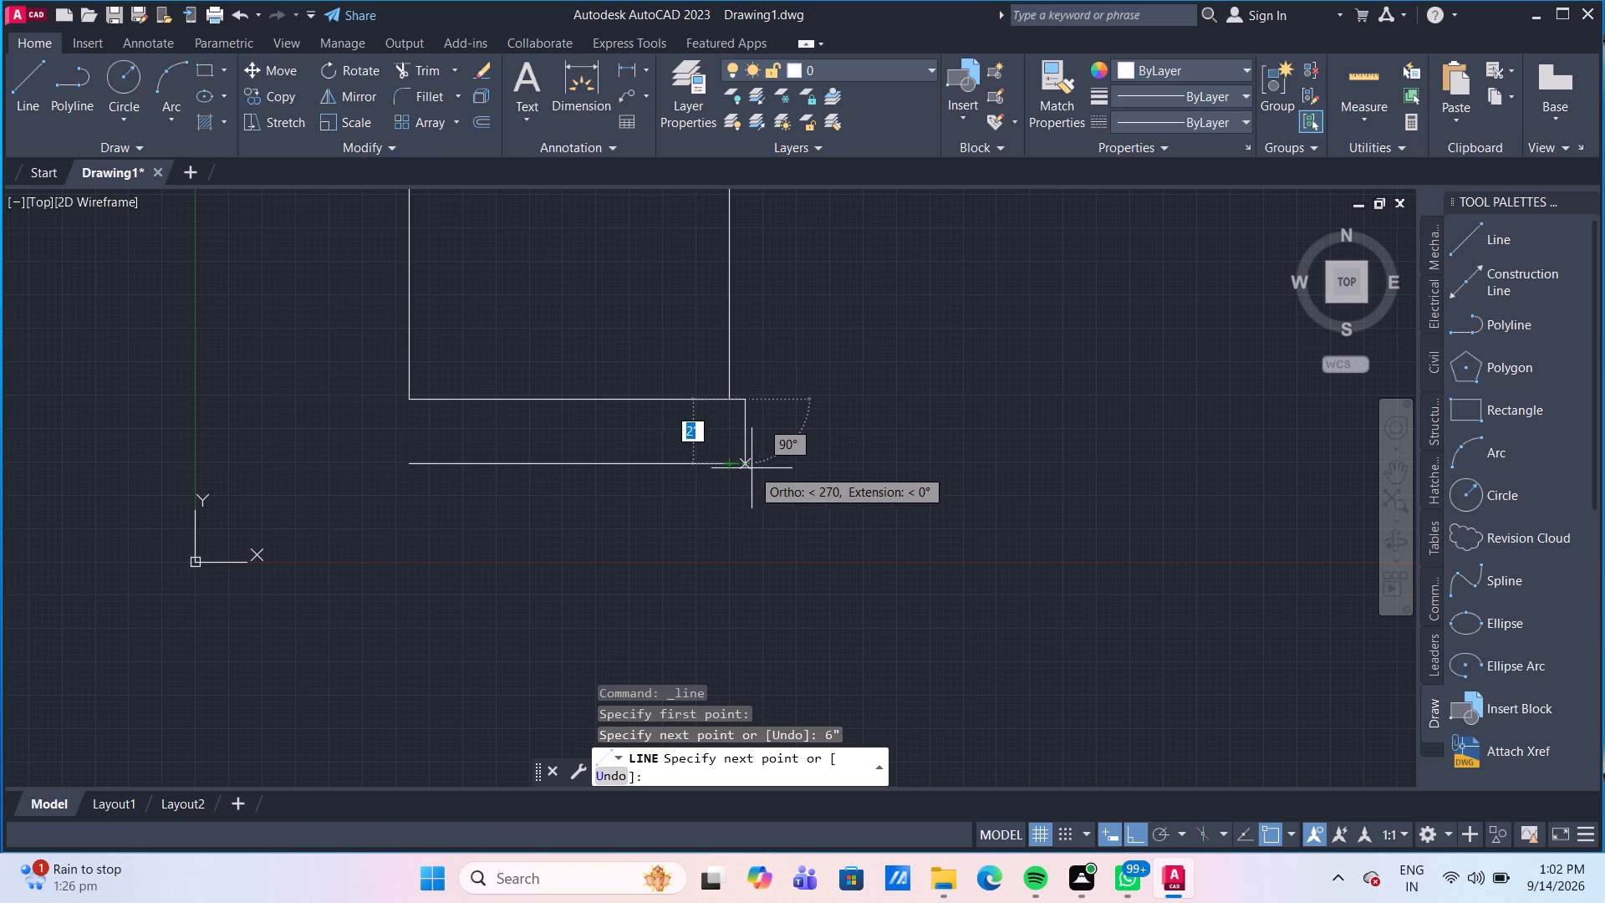
{"action": "left_click", "coordinate": [749, 467]}
{"action": "left_click", "coordinate": [732, 463]}
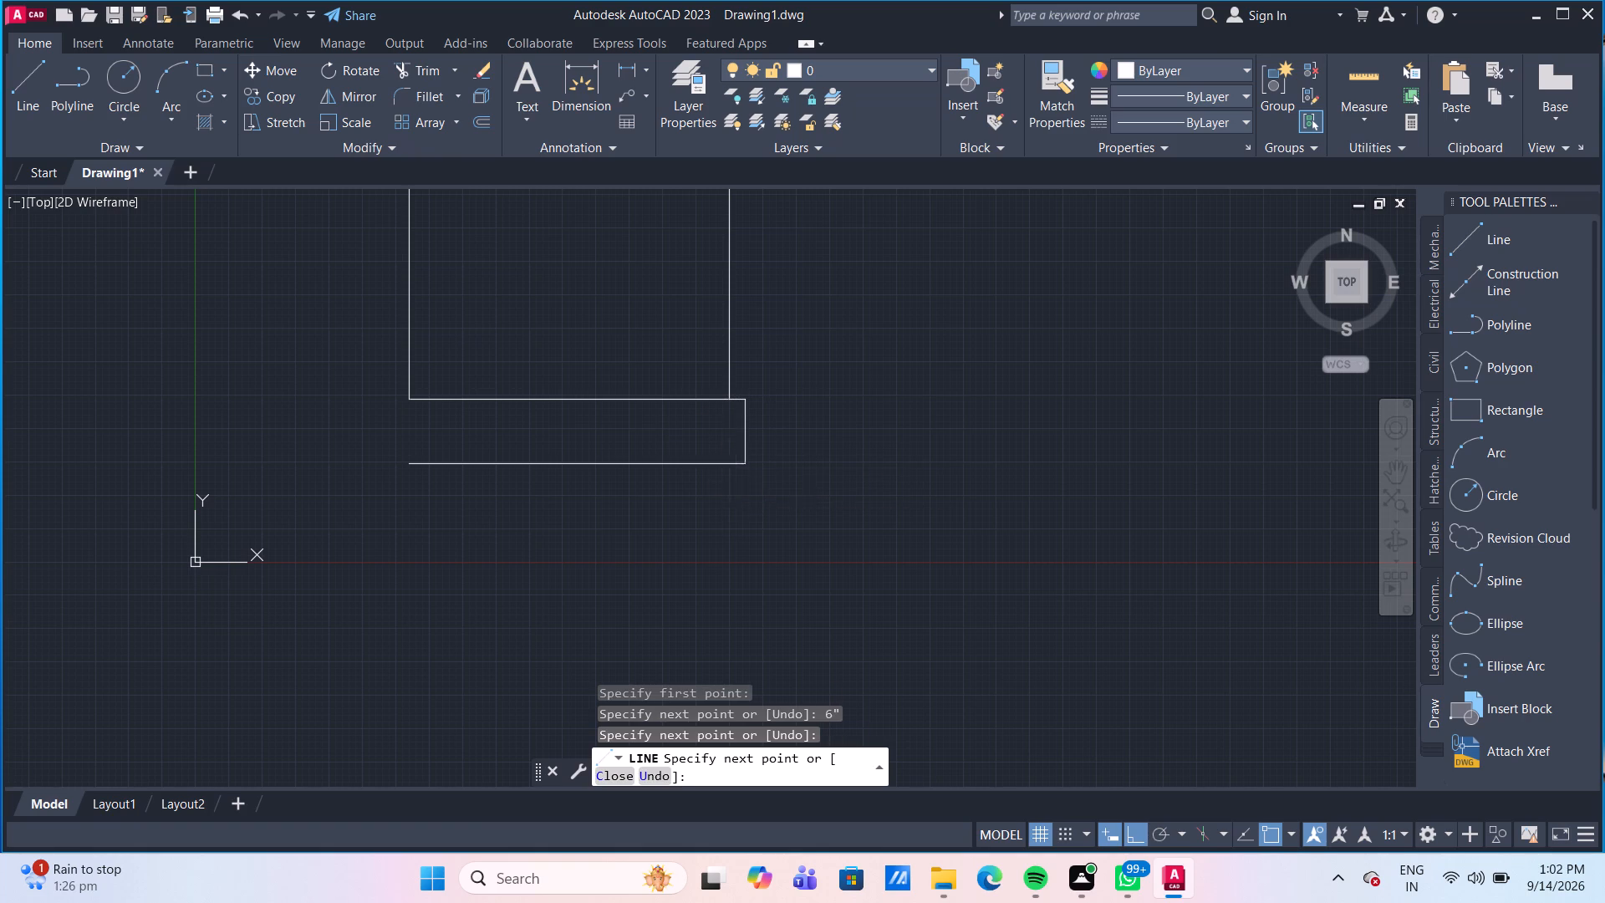
{"action": "key", "text": "Escape"}
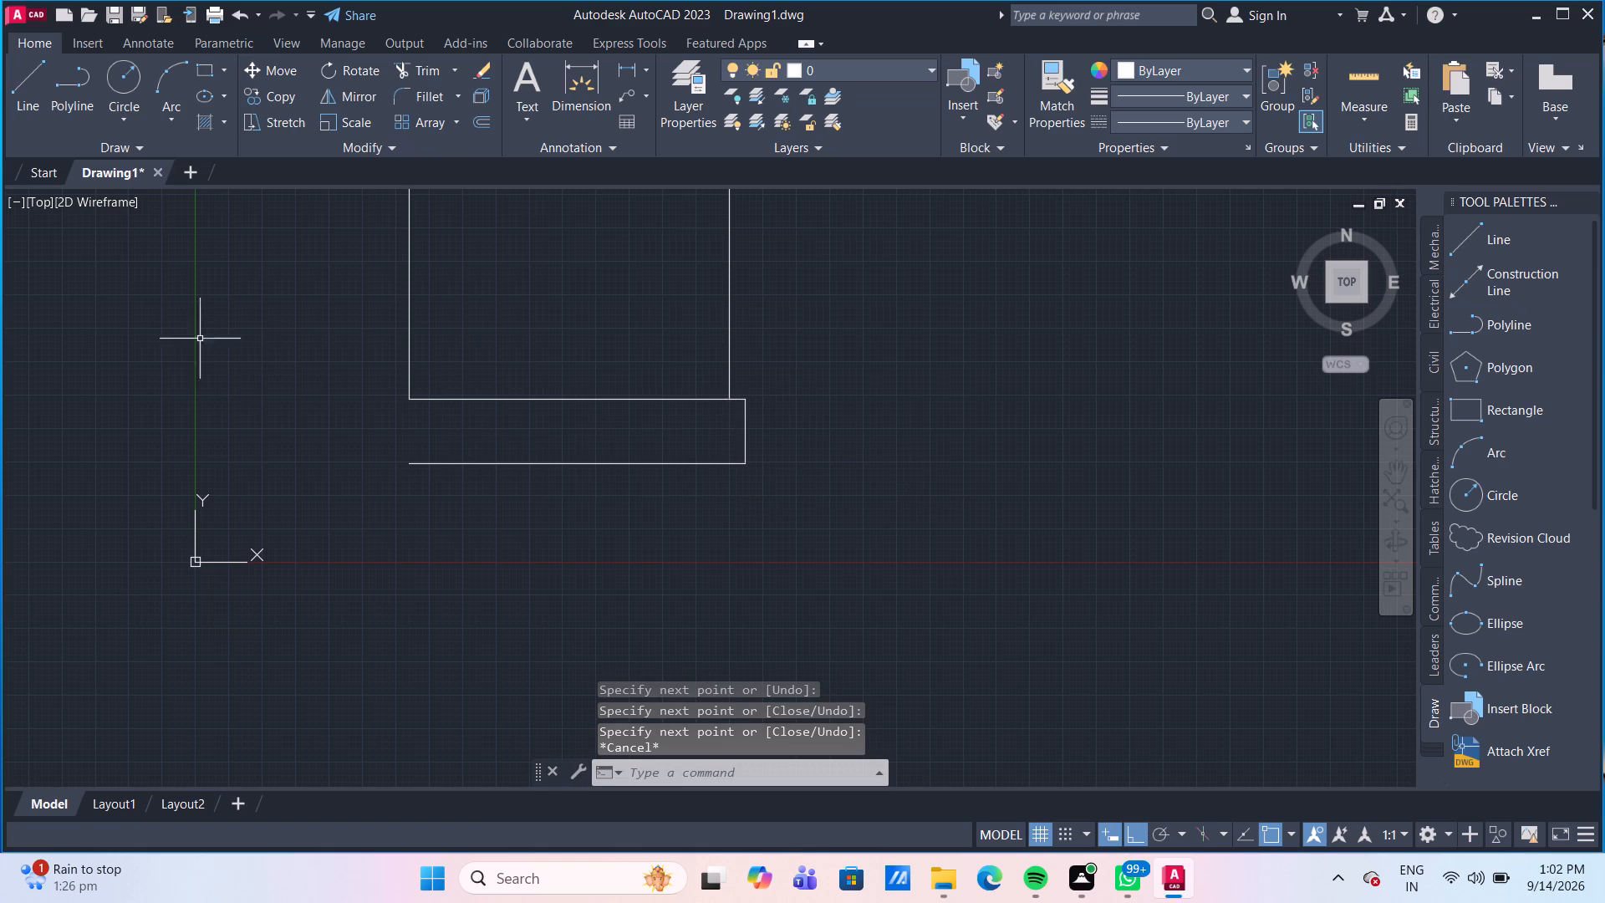
Draw the plinth's left end with lines projecting 6" west from the base corner, down to the plinth bottom level, and back to its endpoint.
{"action": "left_click", "coordinate": [30, 88]}
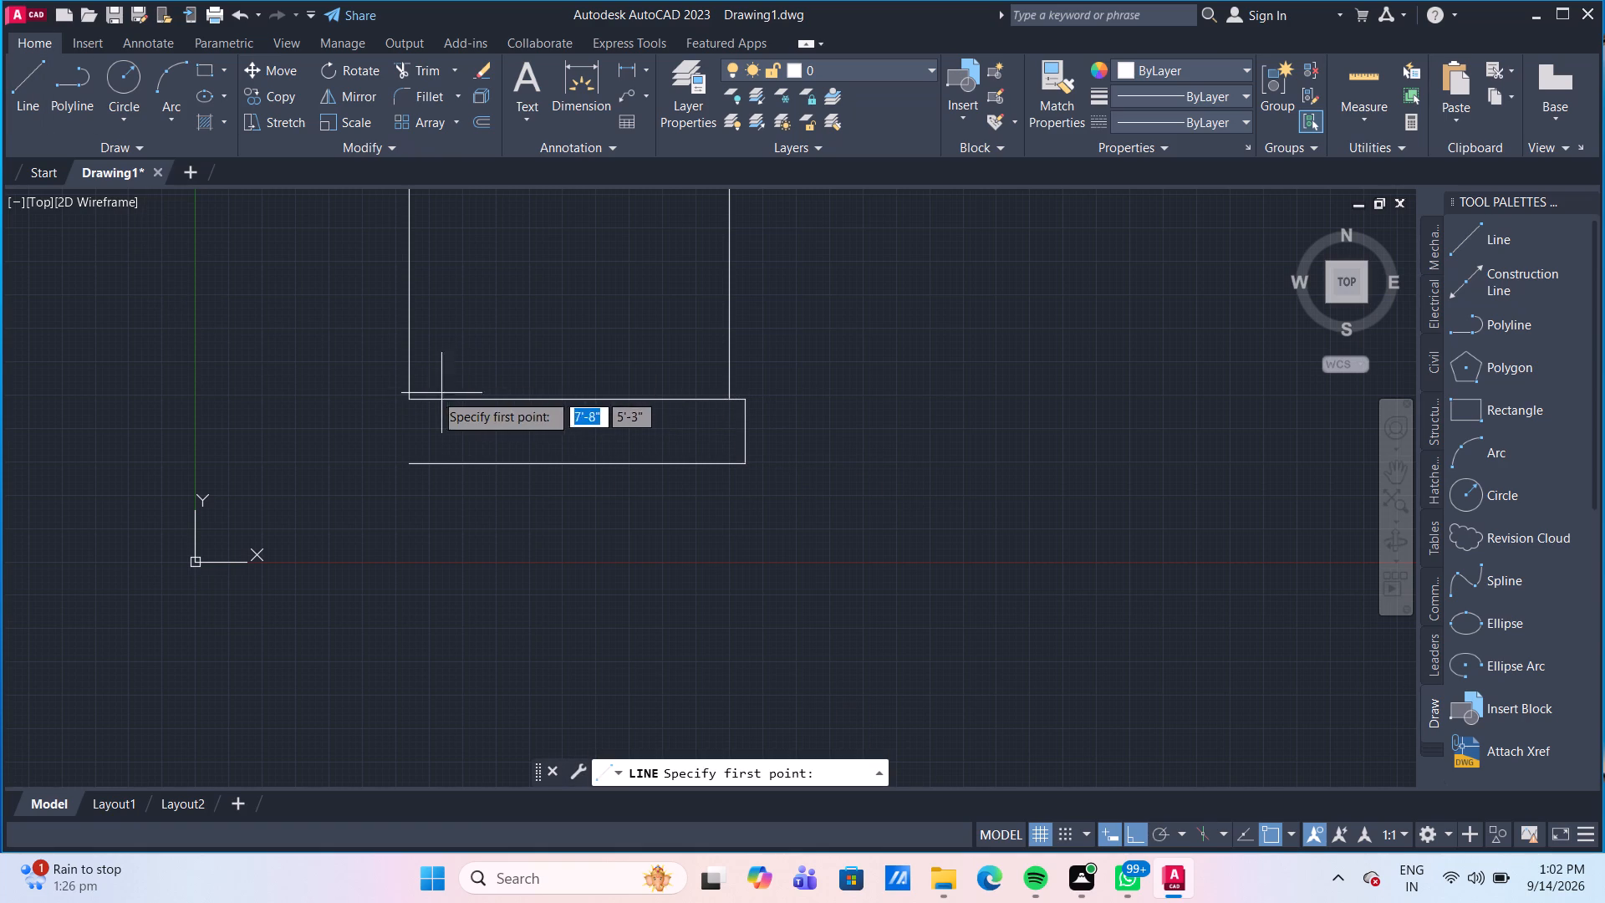
{"action": "left_click", "coordinate": [408, 398]}
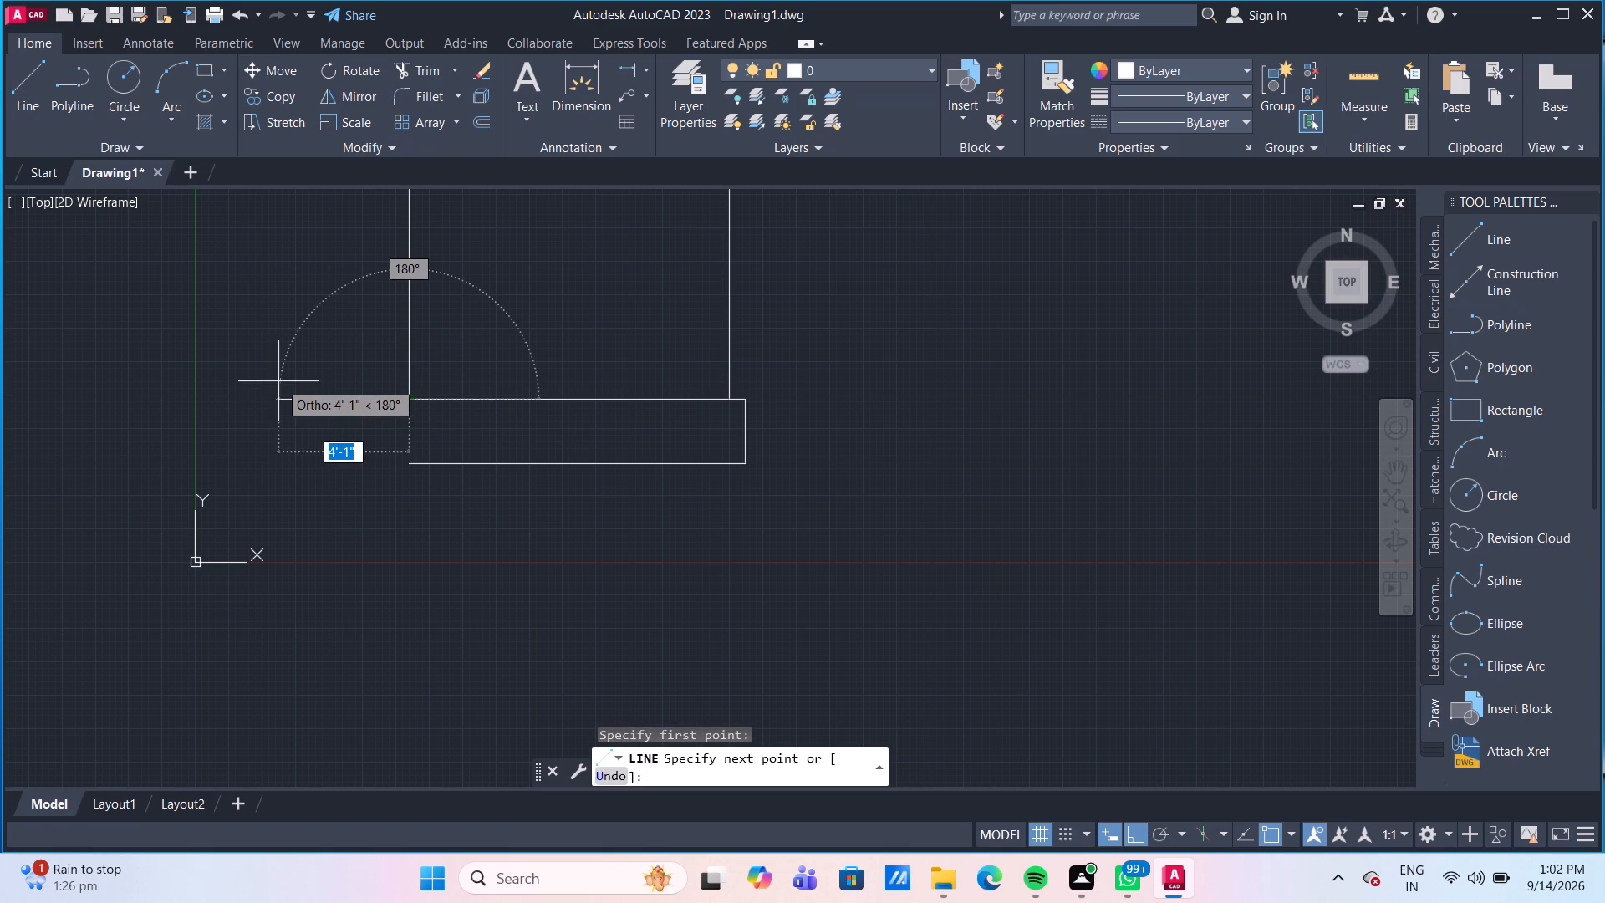
{"action": "key", "text": "6"}
{"action": "key", "text": "shift+quotedbl"}
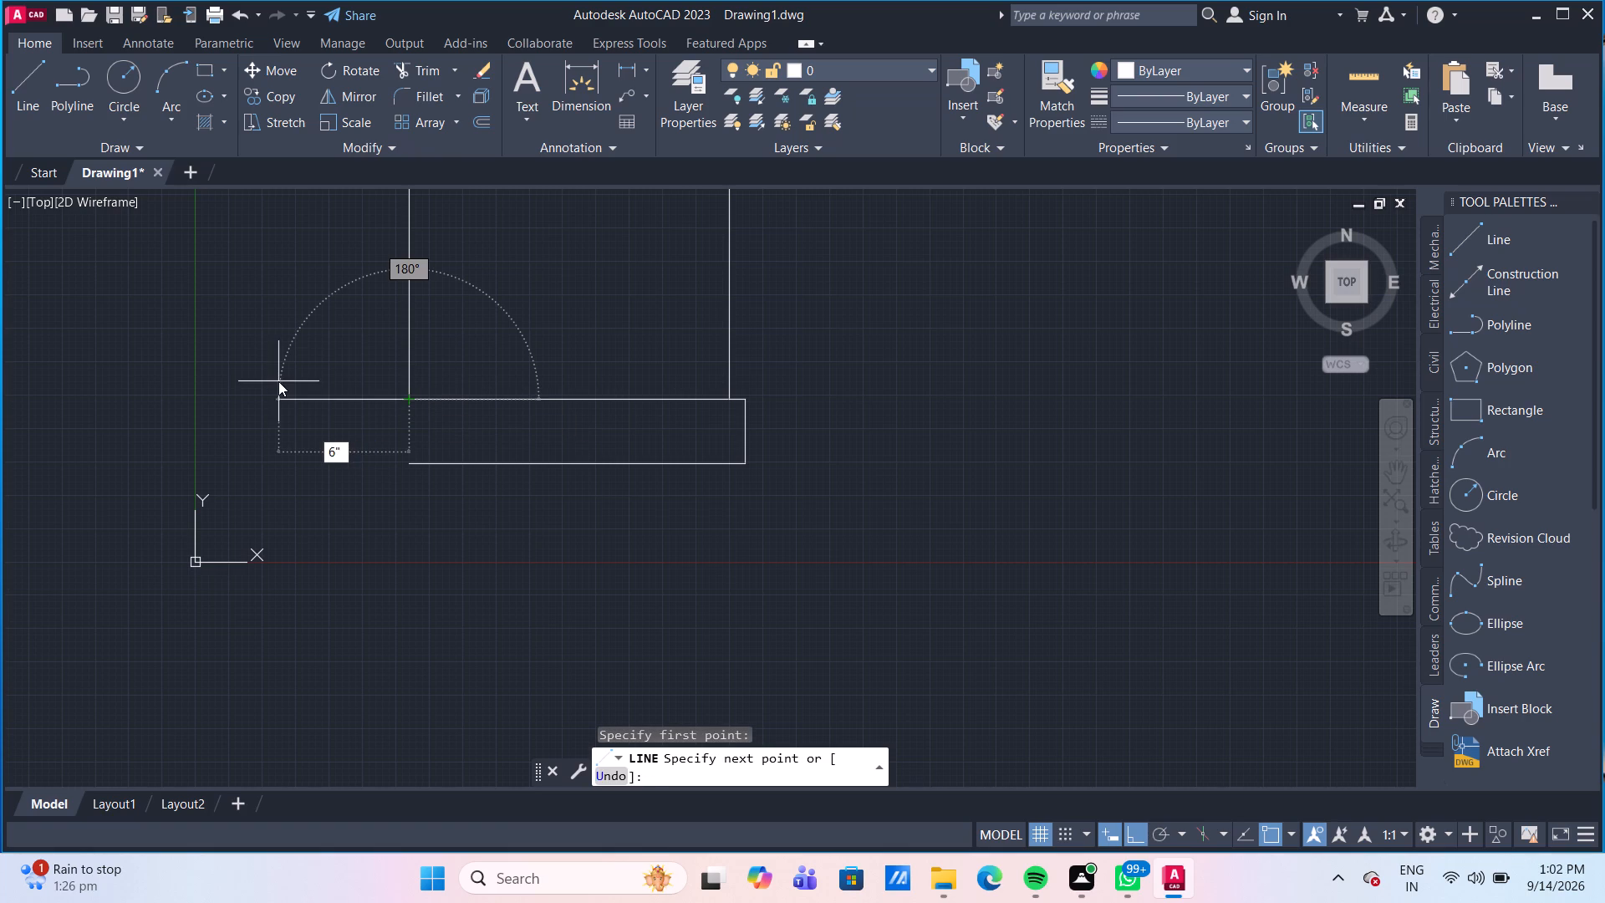
{"action": "key", "text": "Return"}
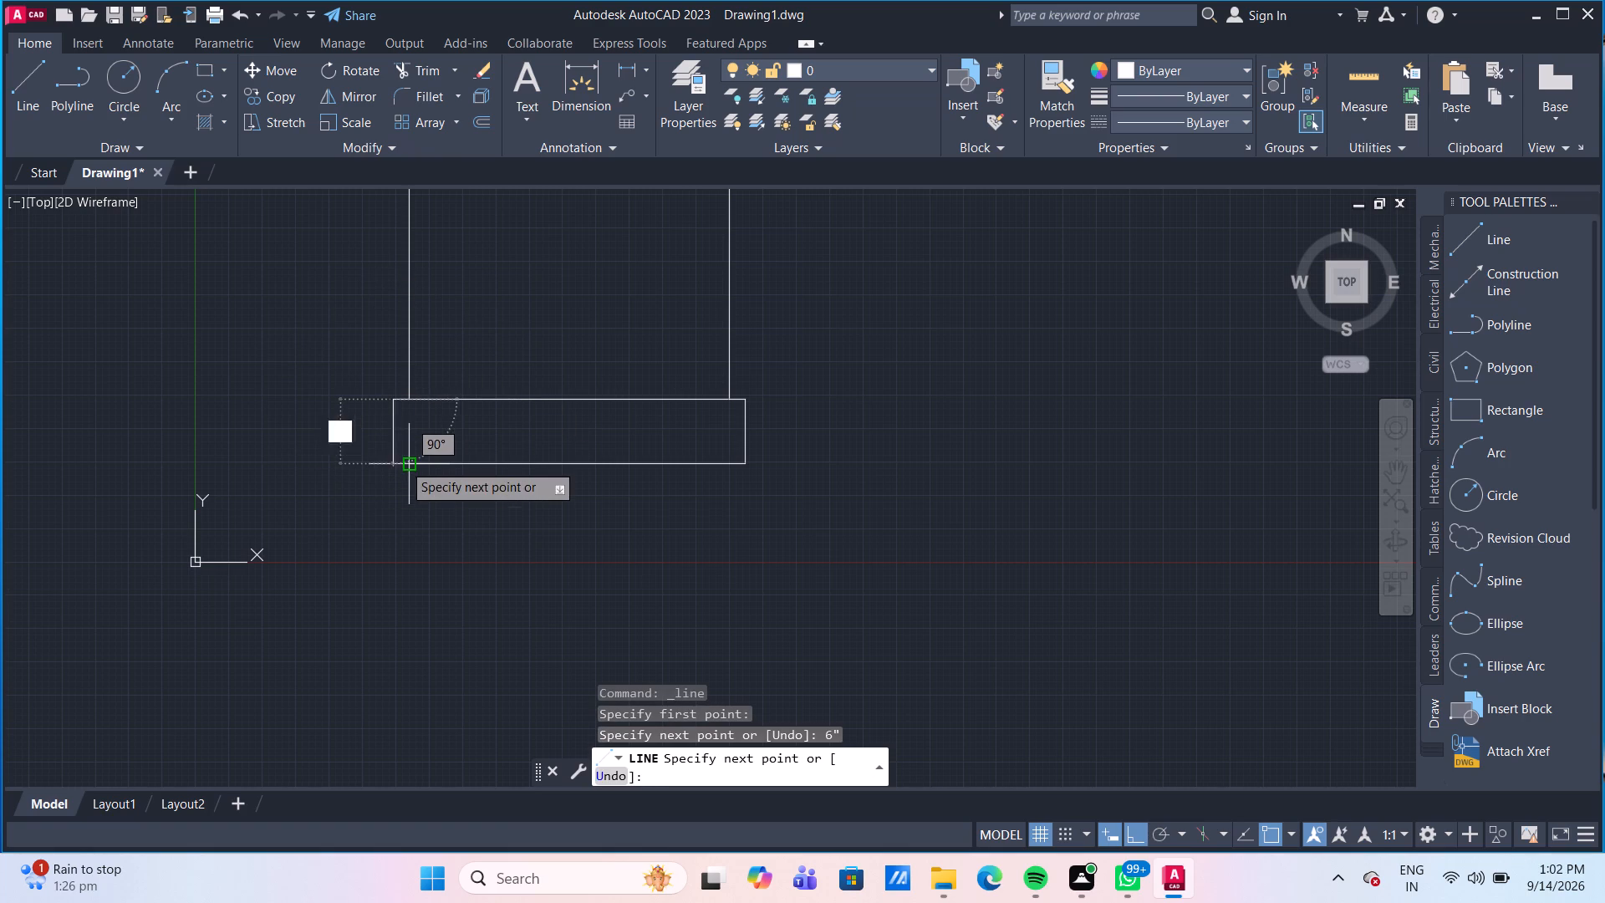
{"action": "left_click", "coordinate": [387, 465]}
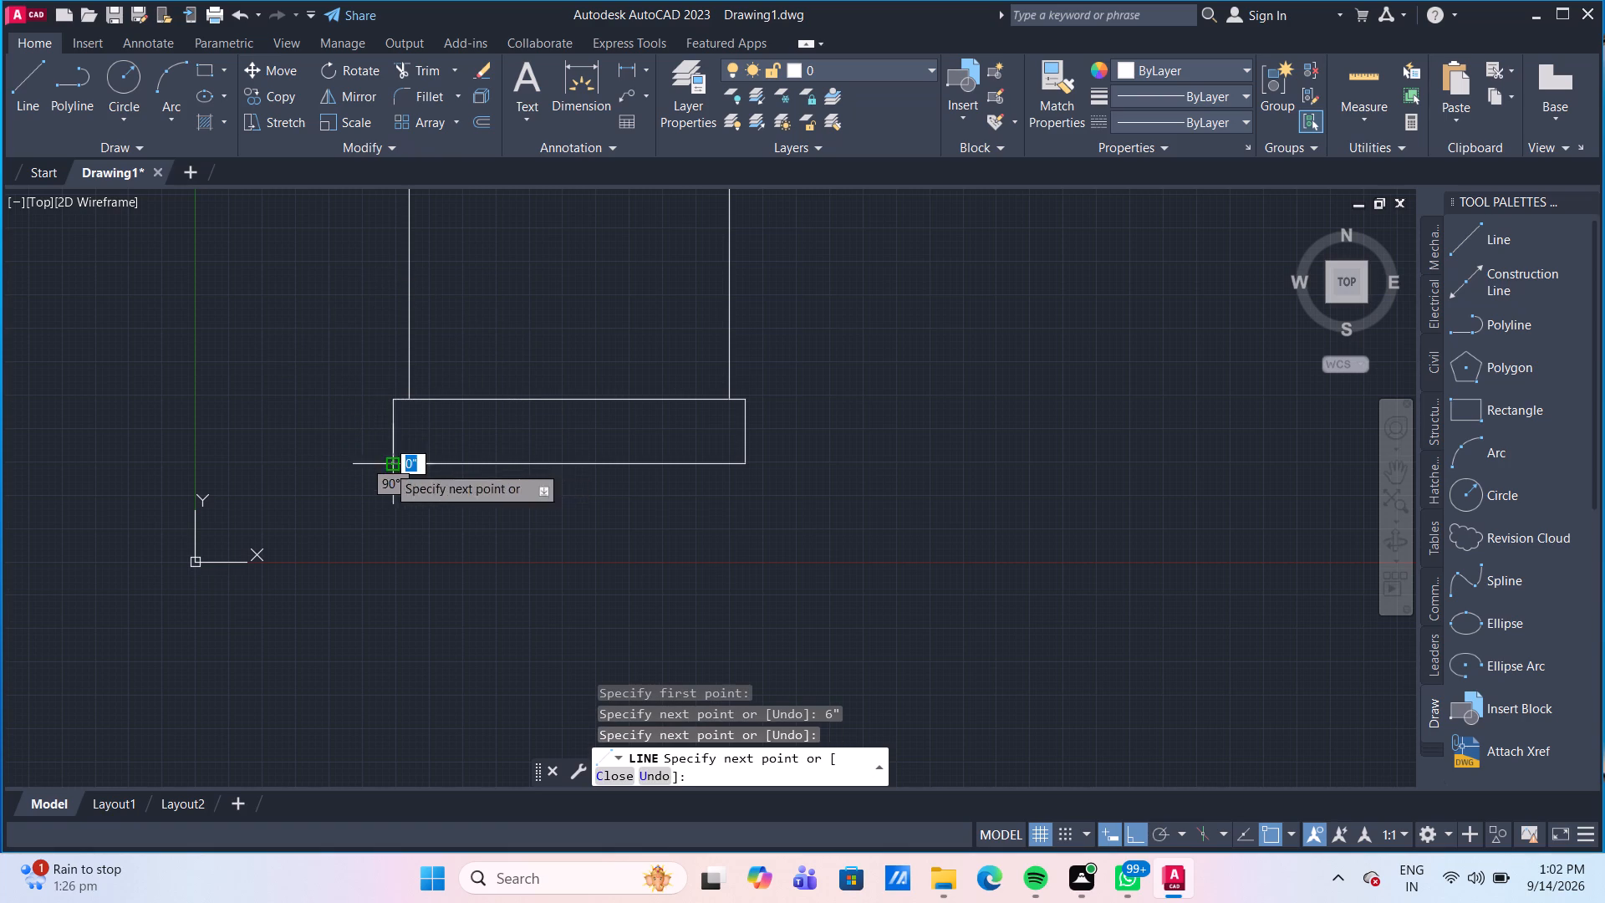
{"action": "left_click", "coordinate": [407, 458]}
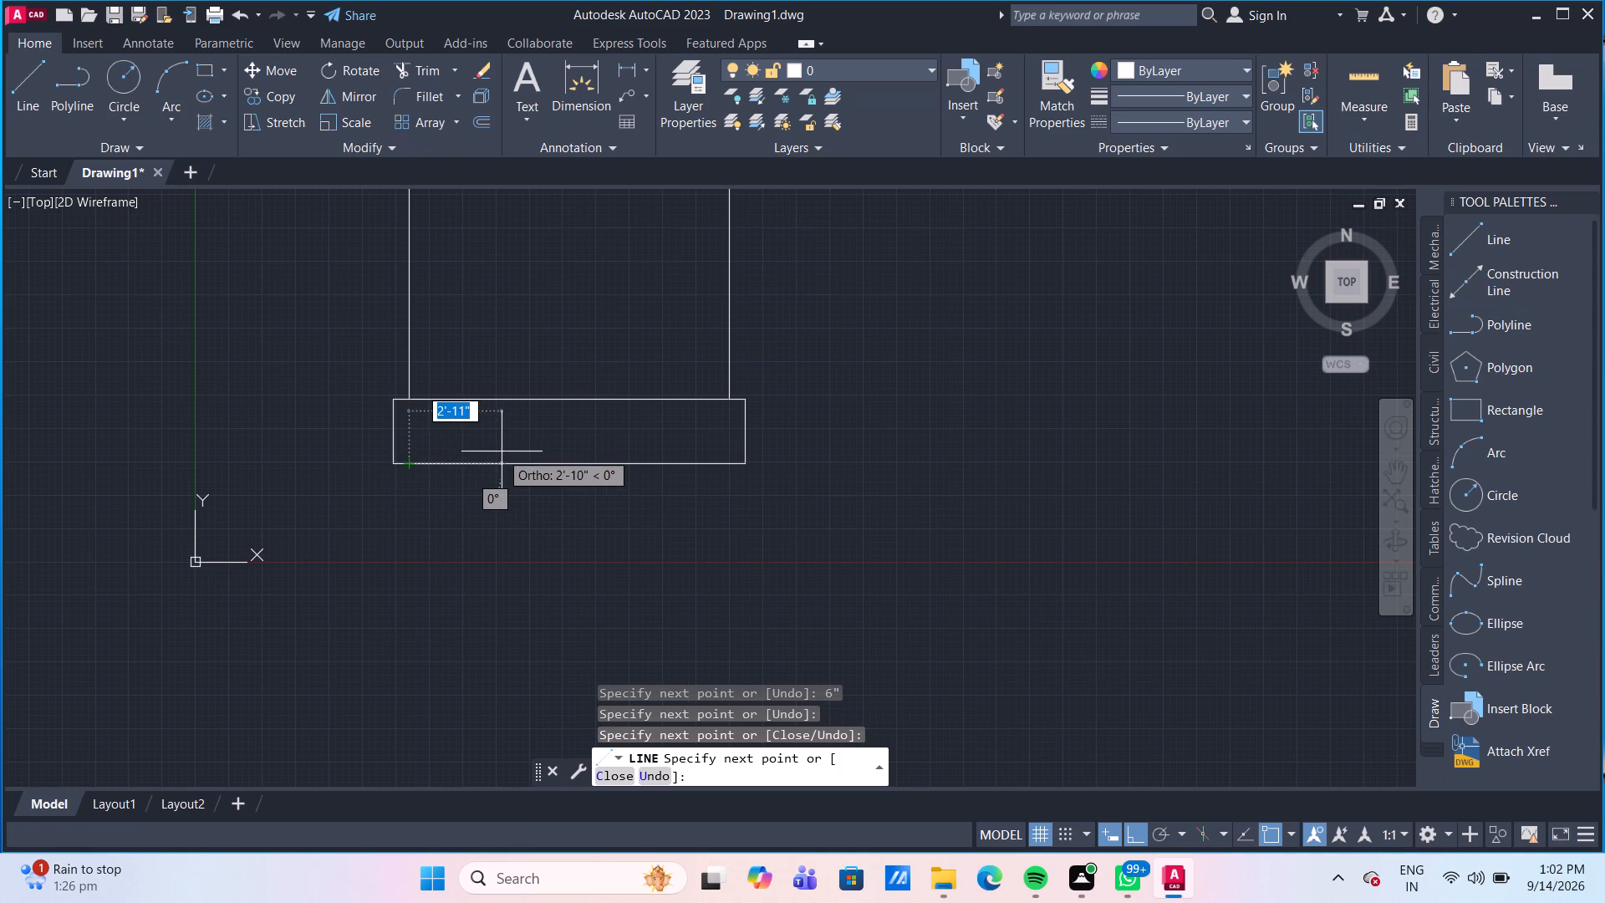
{"action": "key", "text": "Escape"}
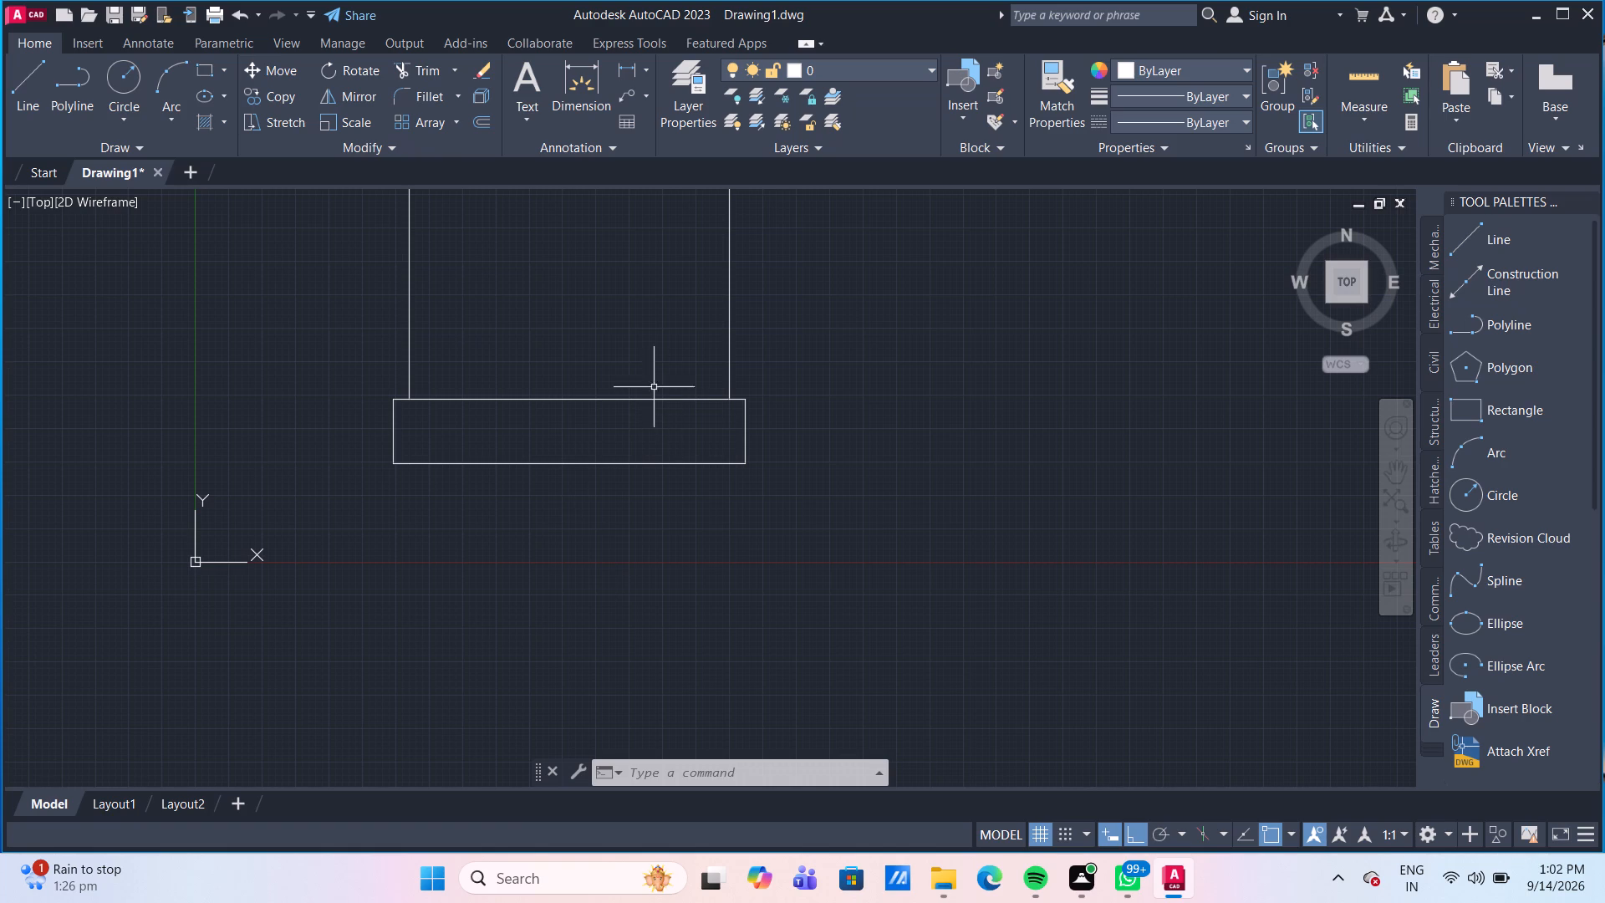
Offset the outline's base line 2'6" upward inside the ground floor.
{"action": "middle_click_drag", "start_coordinate": [655, 383], "coordinate": [672, 497]}
{"action": "middle_click_drag", "start_coordinate": [604, 449], "coordinate": [609, 502]}
{"action": "scroll", "coordinate": [606, 449], "scroll_direction": "down", "scroll_amount": 1}
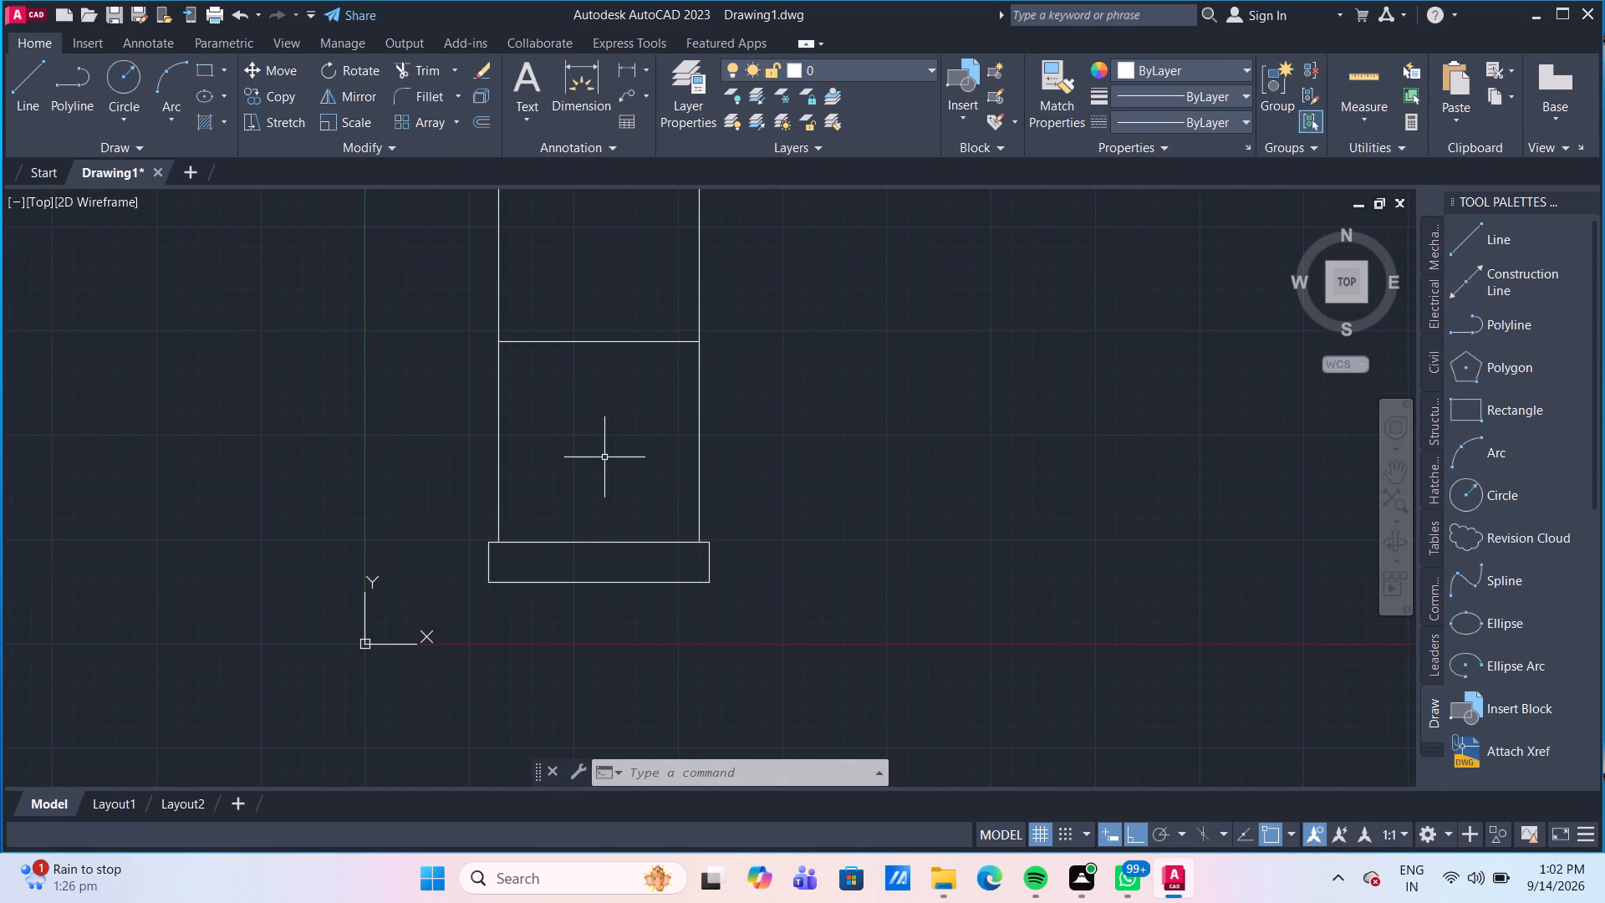
{"action": "key", "text": "o"}
{"action": "key", "text": "Return"}
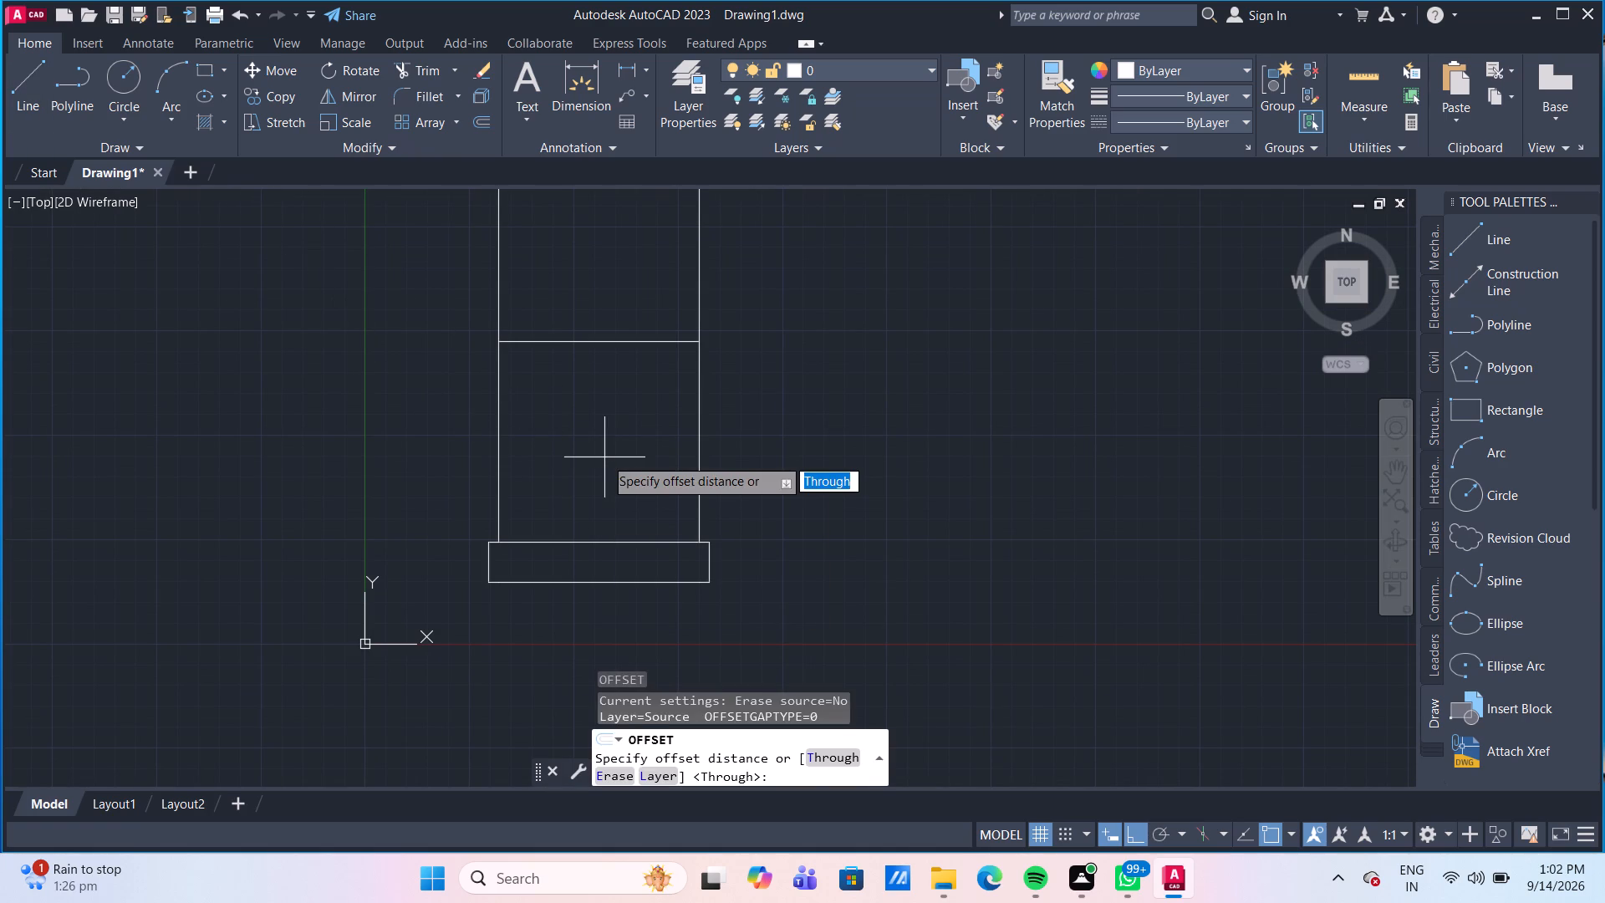
{"action": "key", "text": "Return"}
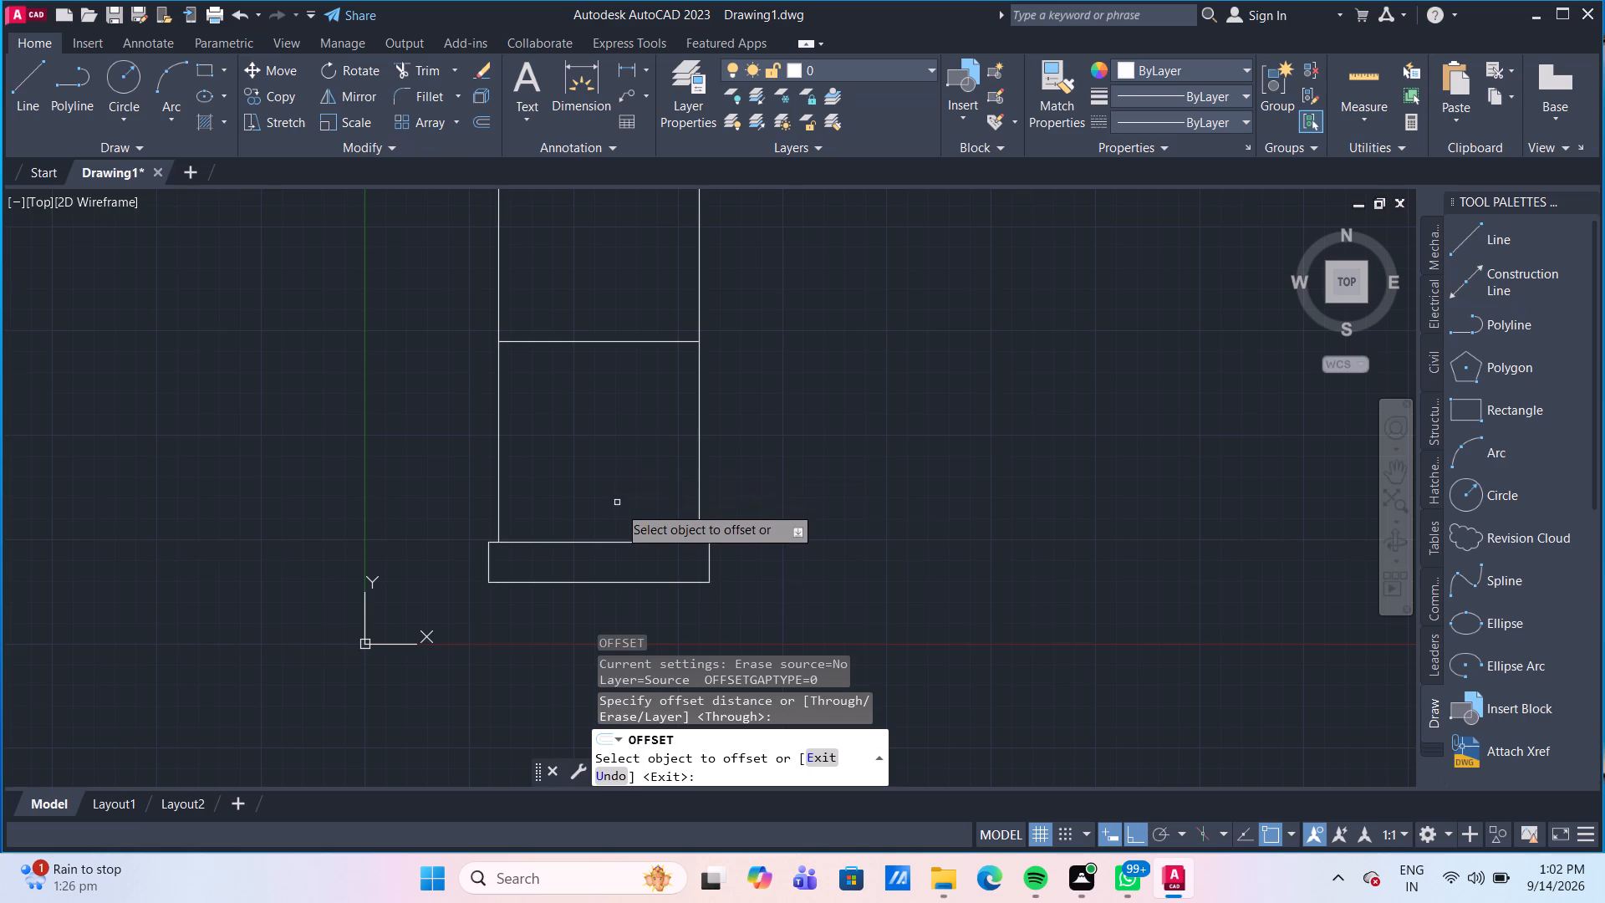
{"action": "left_click", "coordinate": [634, 543]}
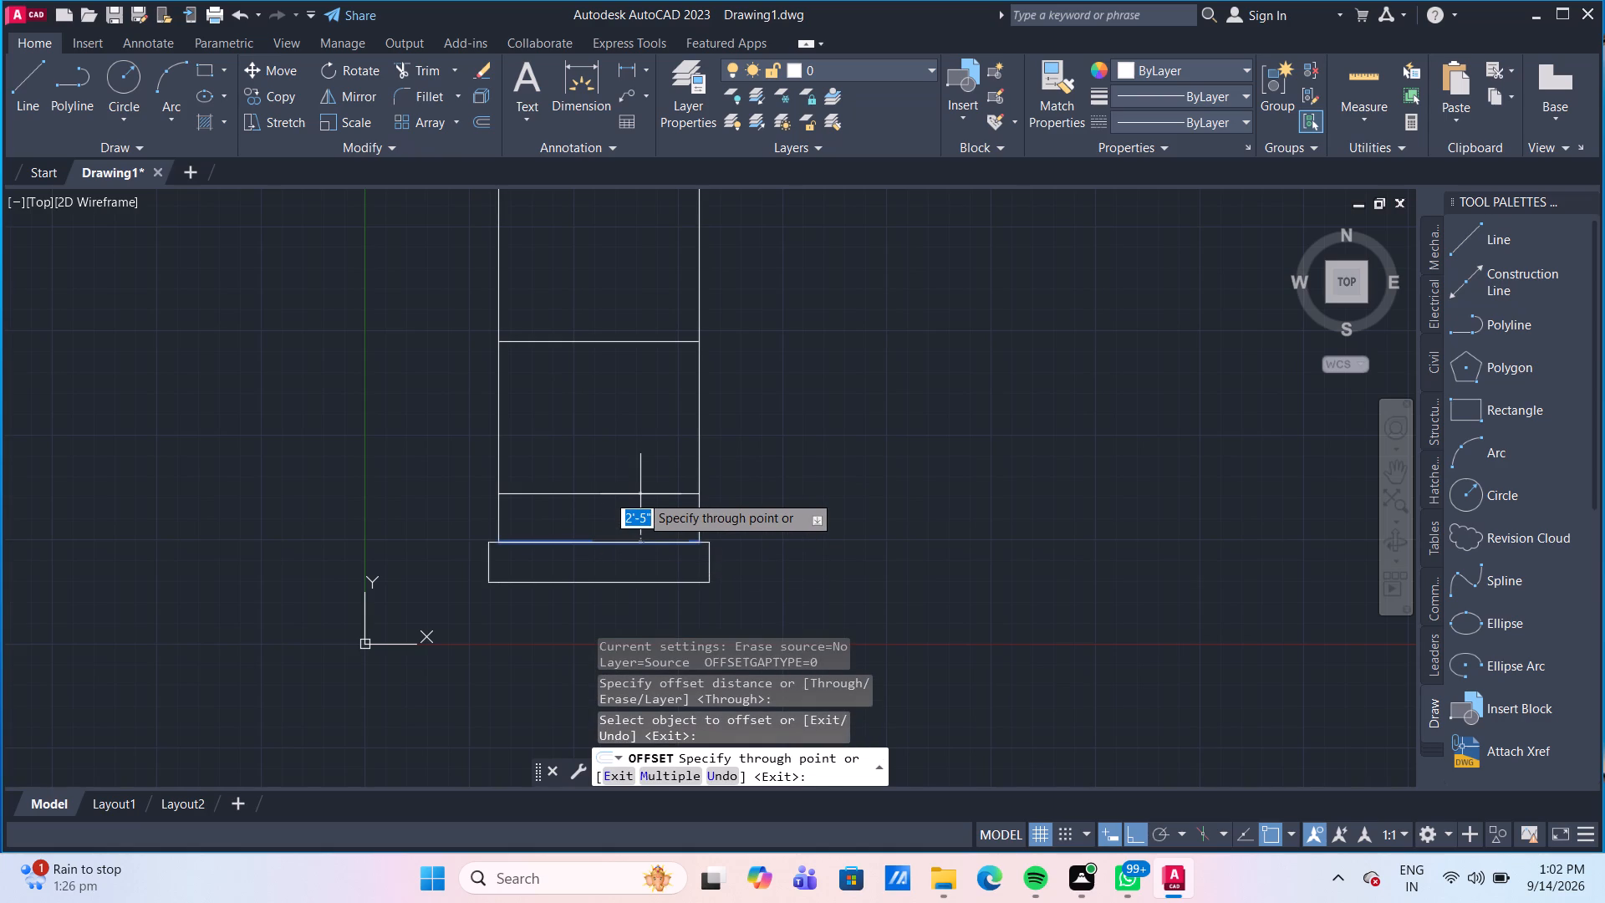
{"action": "type", "text": "2'6\""}
{"action": "key", "text": "Return"}
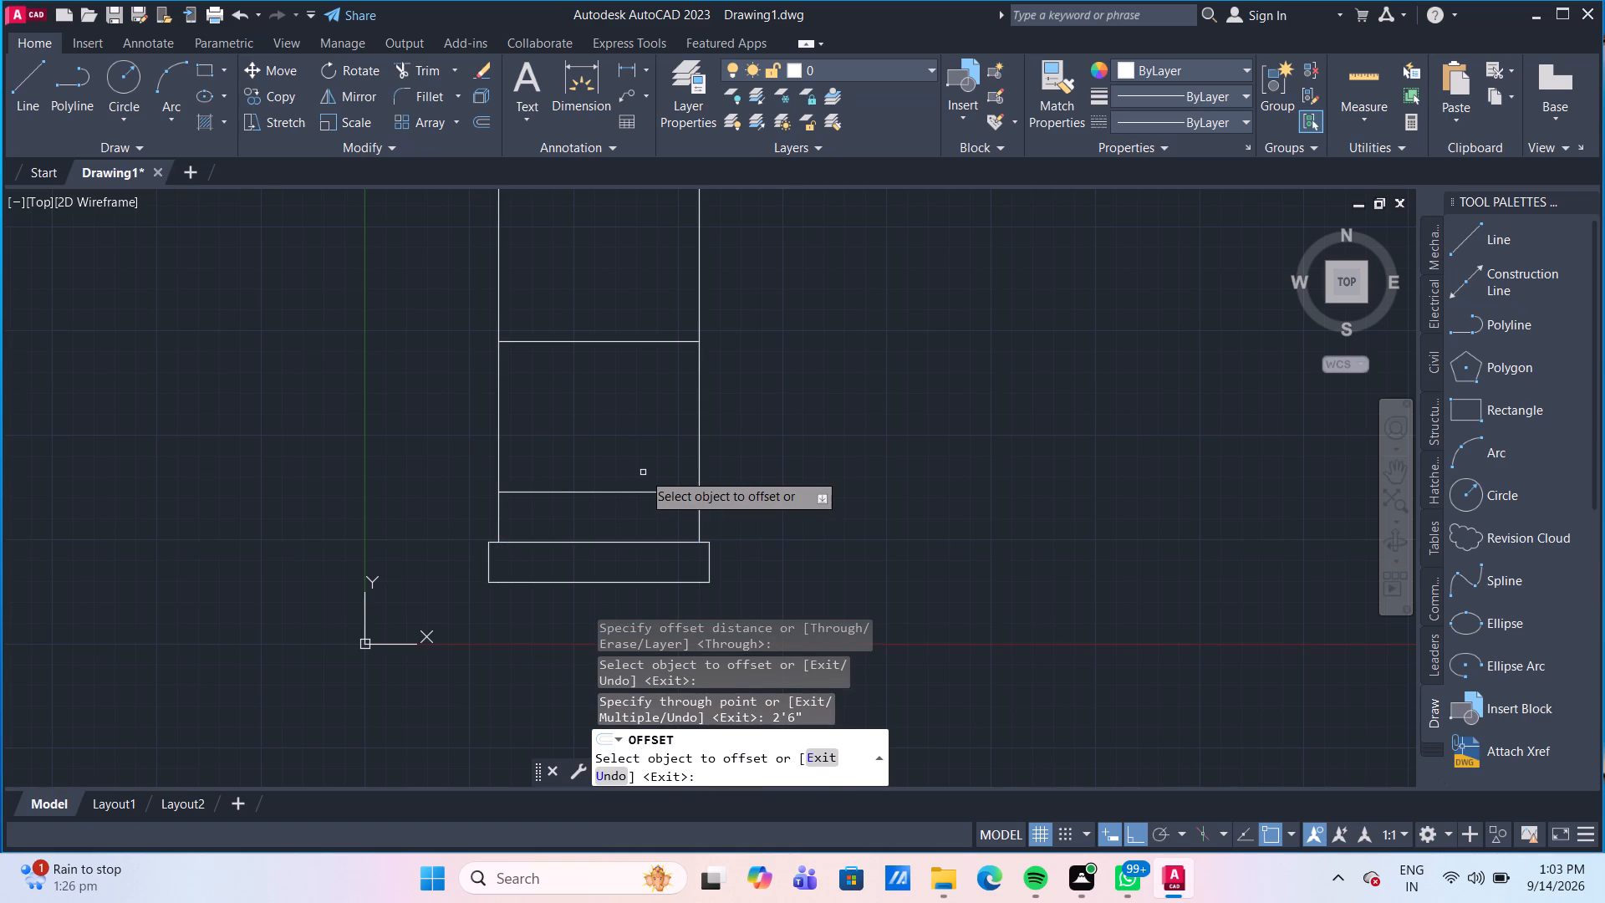
{"action": "key", "text": "Escape"}
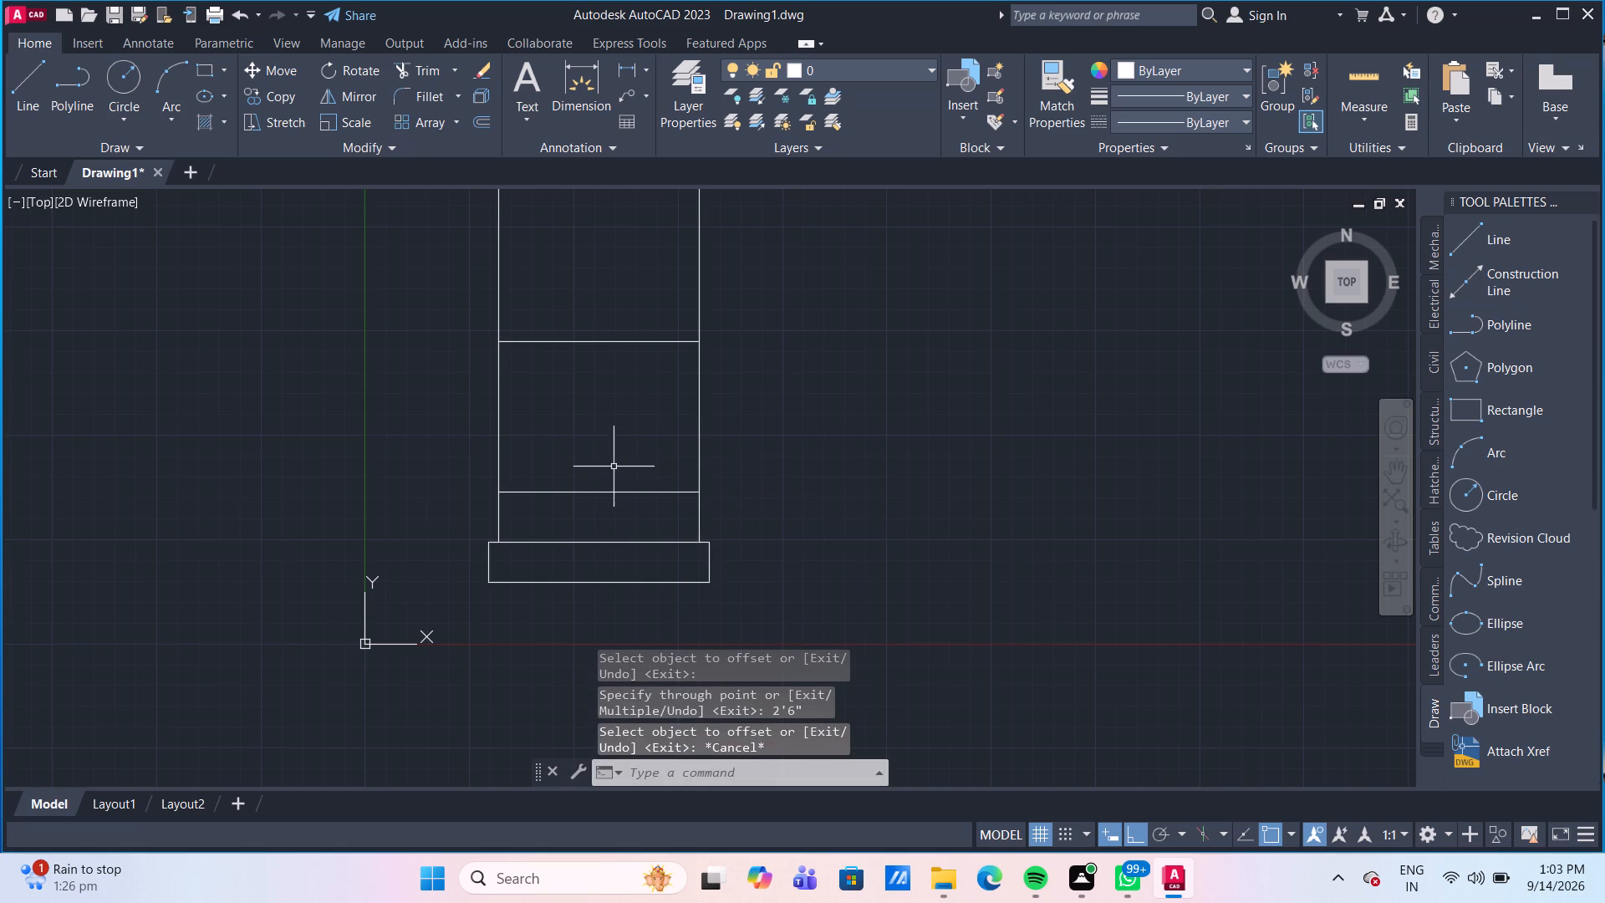
Draw a vertical line about 8' high upward from the midpoint of the outline's base line.
{"action": "left_click", "coordinate": [22, 95]}
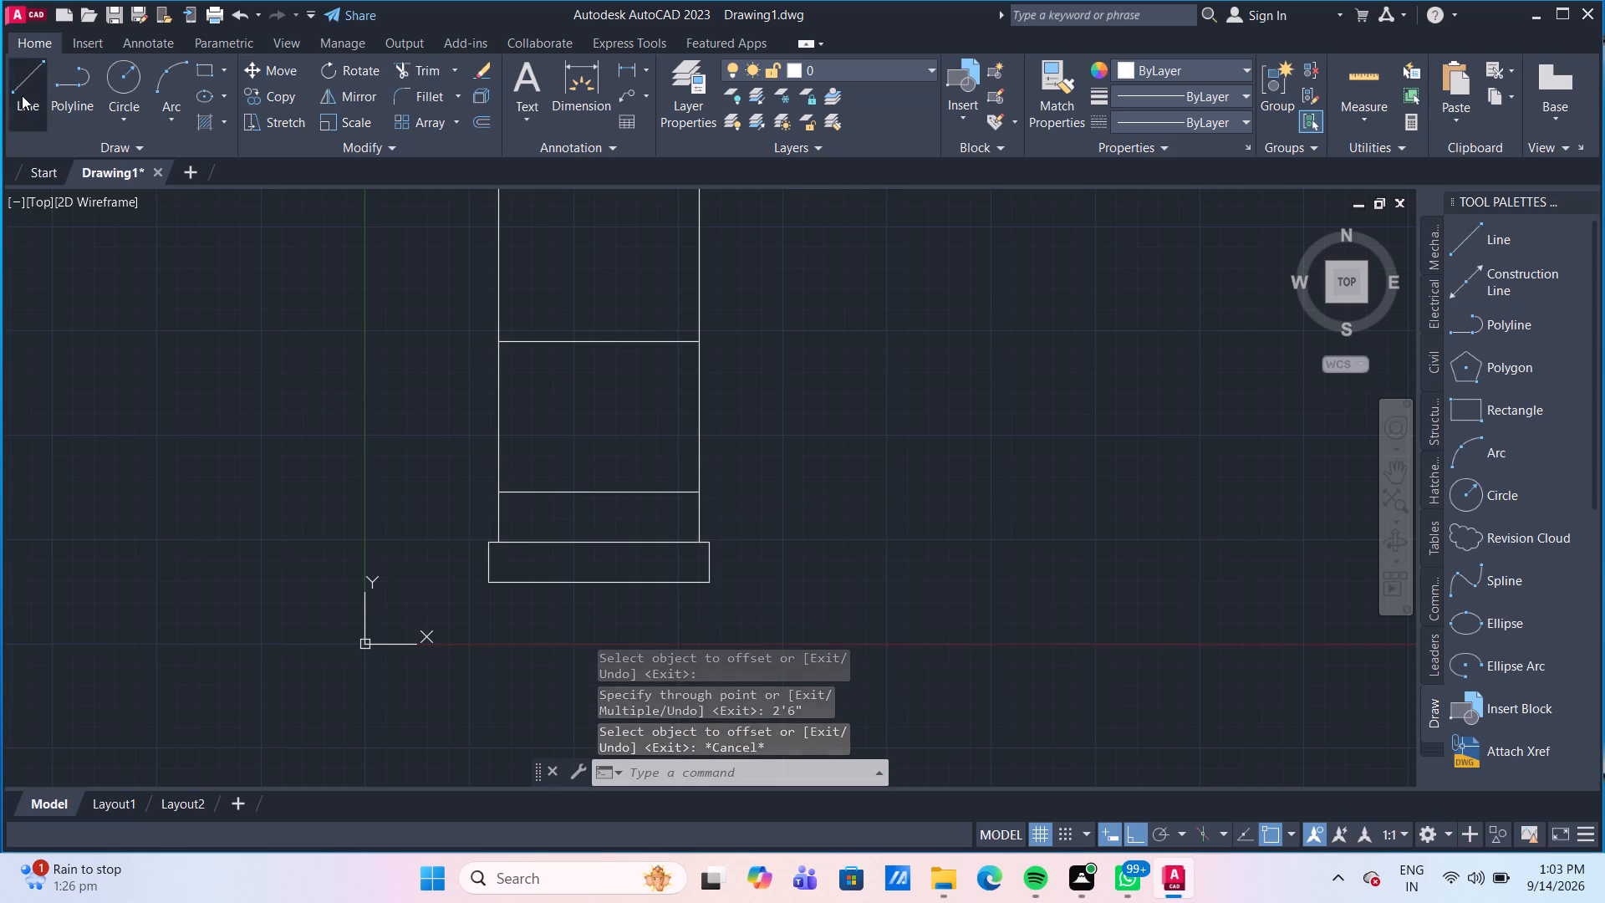
{"action": "left_click", "coordinate": [597, 544]}
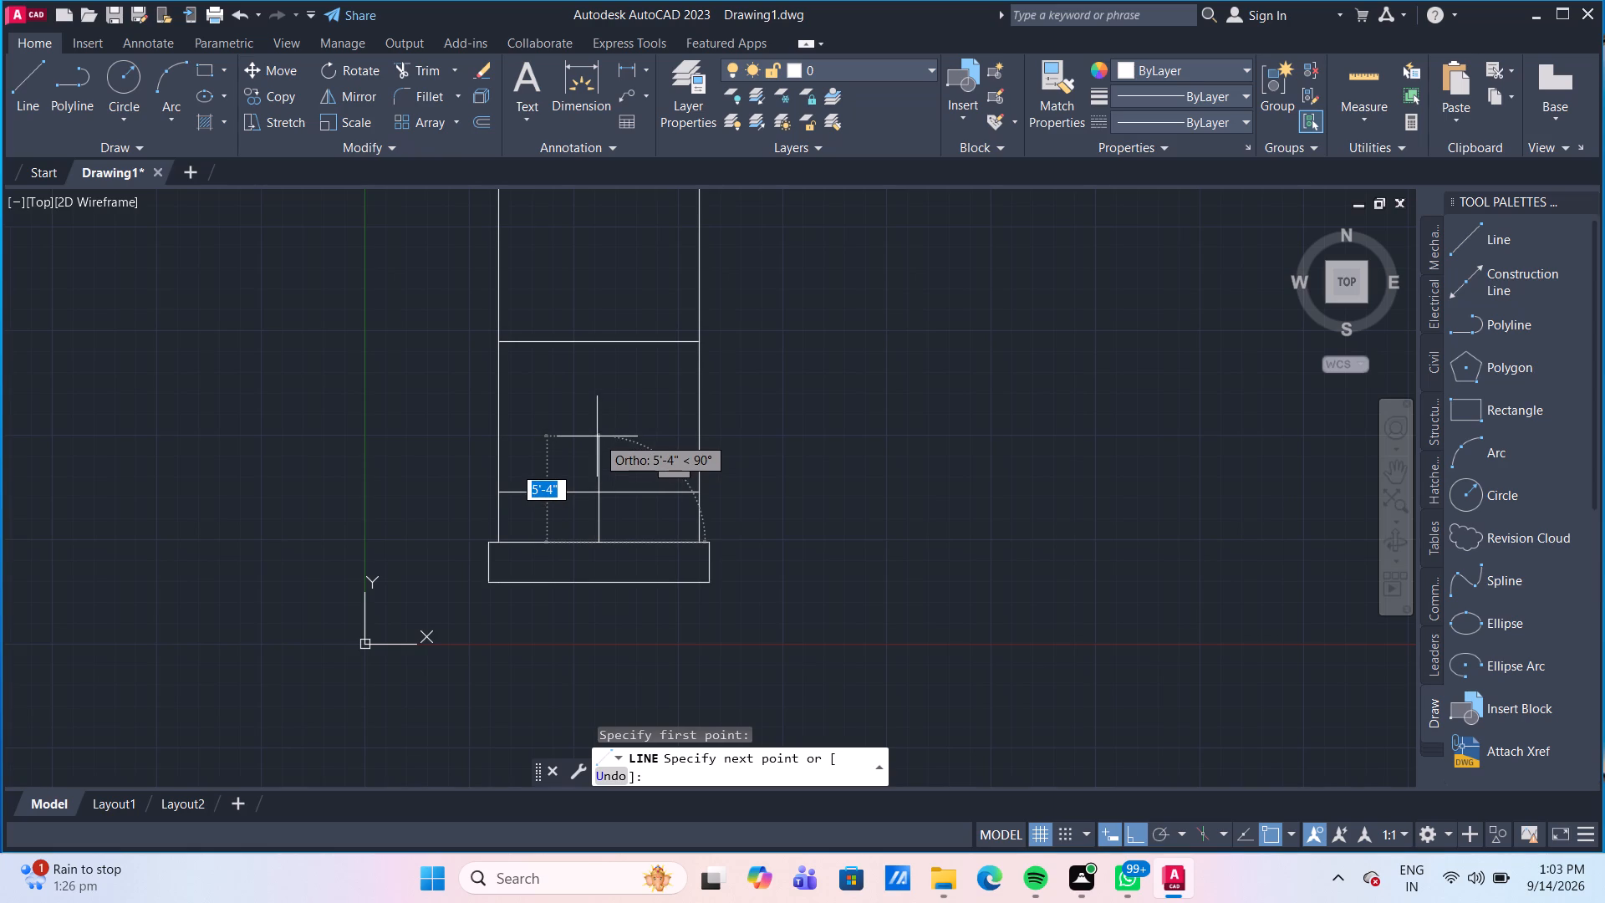
{"action": "left_click", "coordinate": [597, 380]}
{"action": "key", "text": "Escape"}
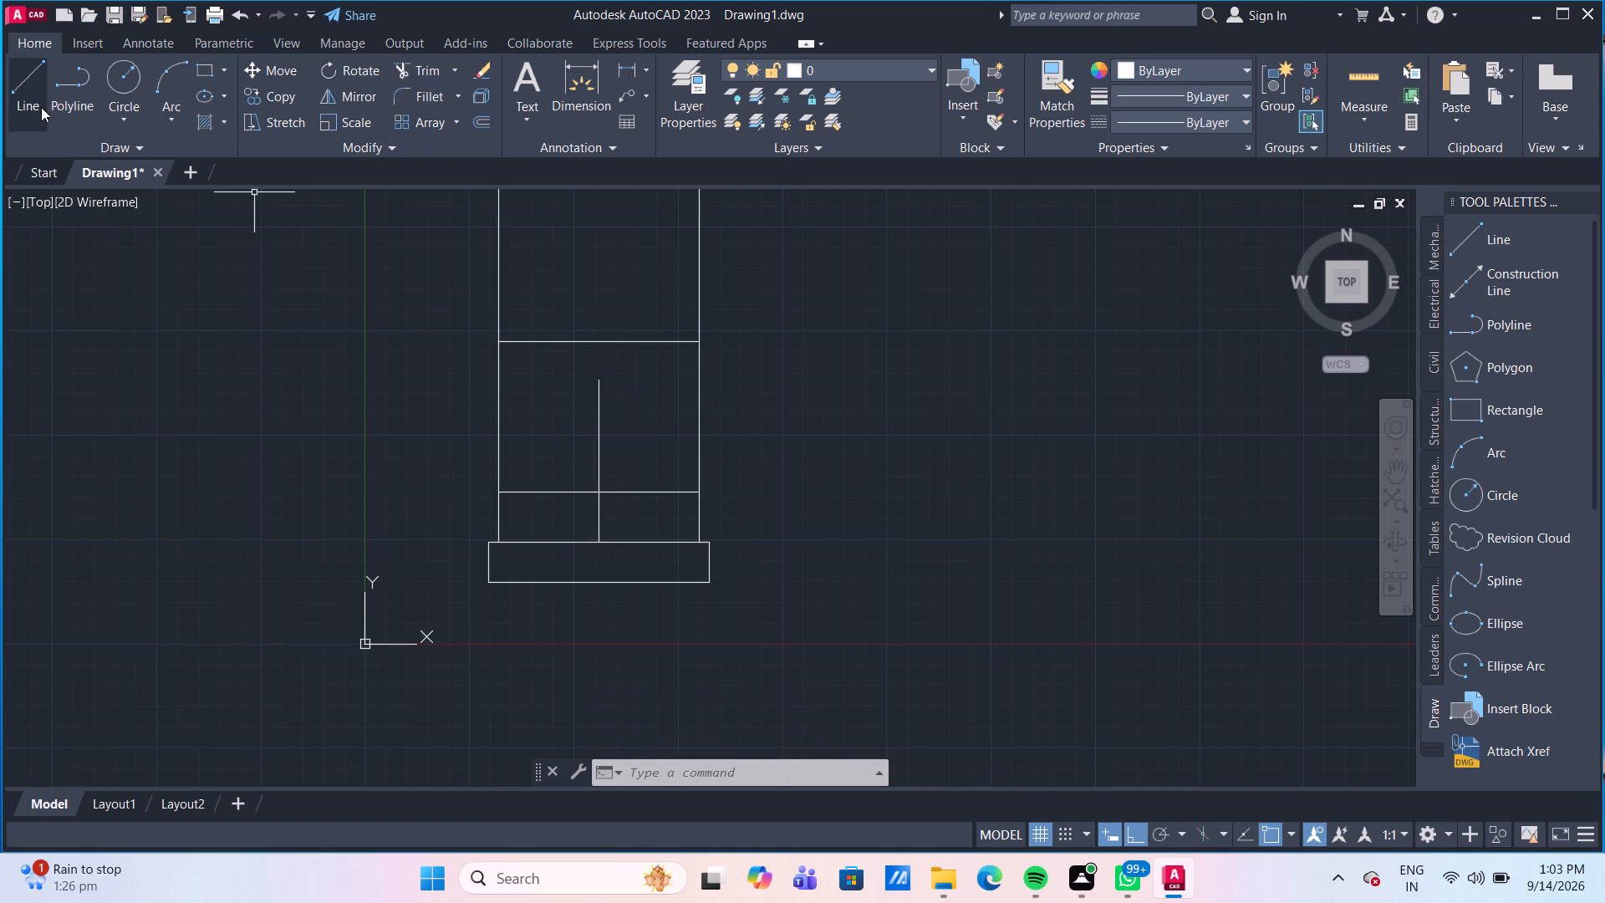
Draw a 4' wide by 7' high rectangle in the empty space east of the house elevation.
{"action": "left_click", "coordinate": [214, 77]}
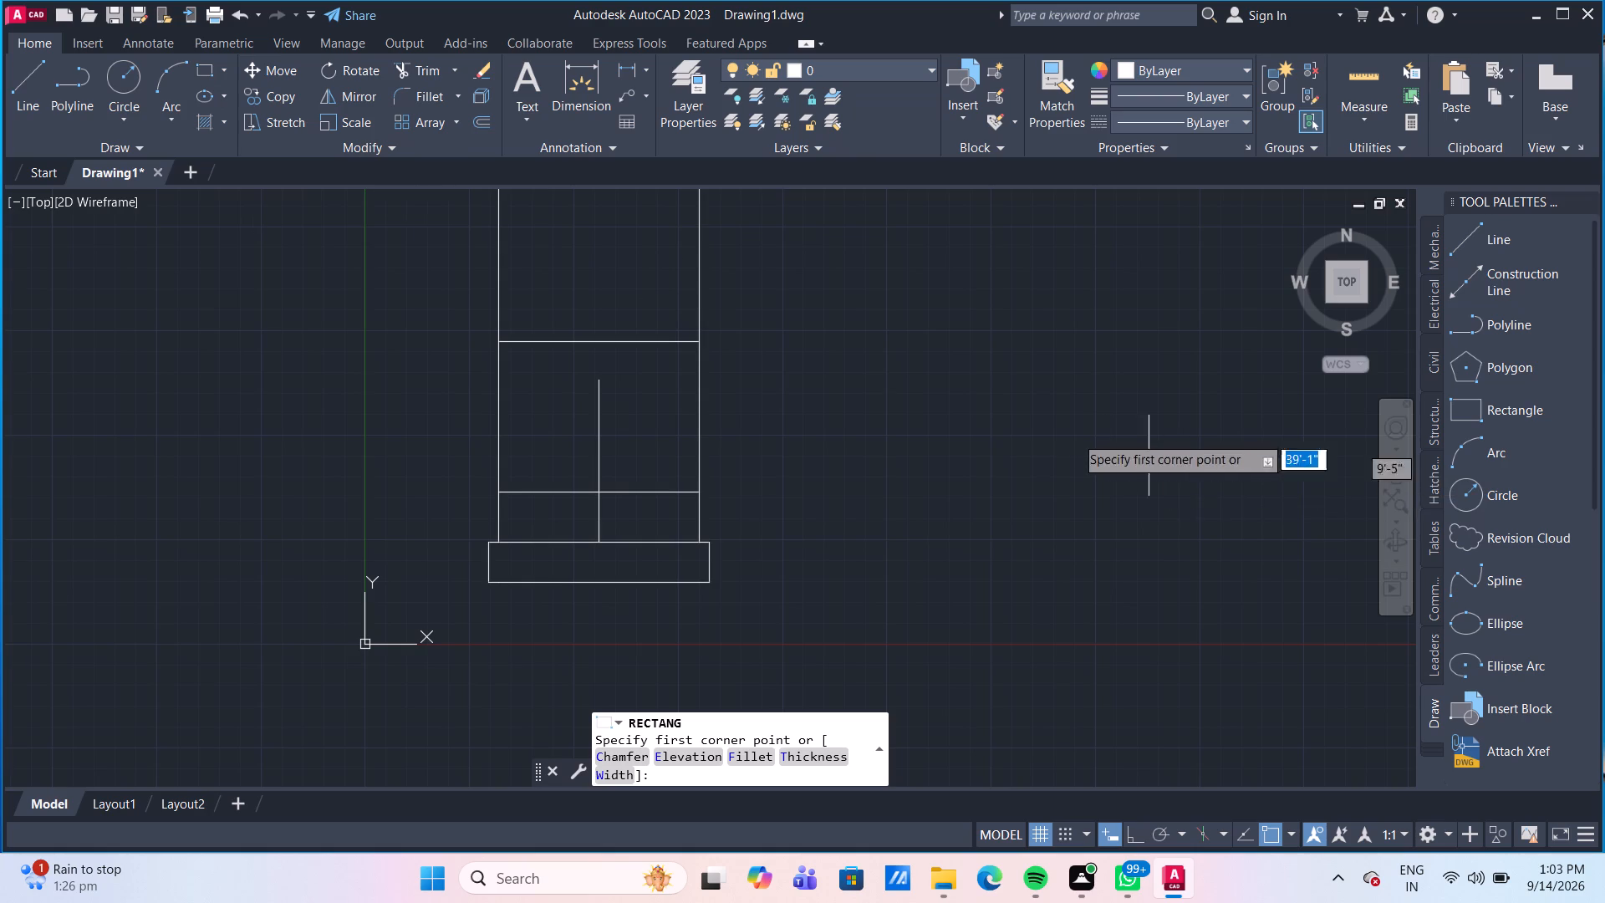
{"action": "left_click_drag", "start_coordinate": [864, 343], "coordinate": [865, 351]}
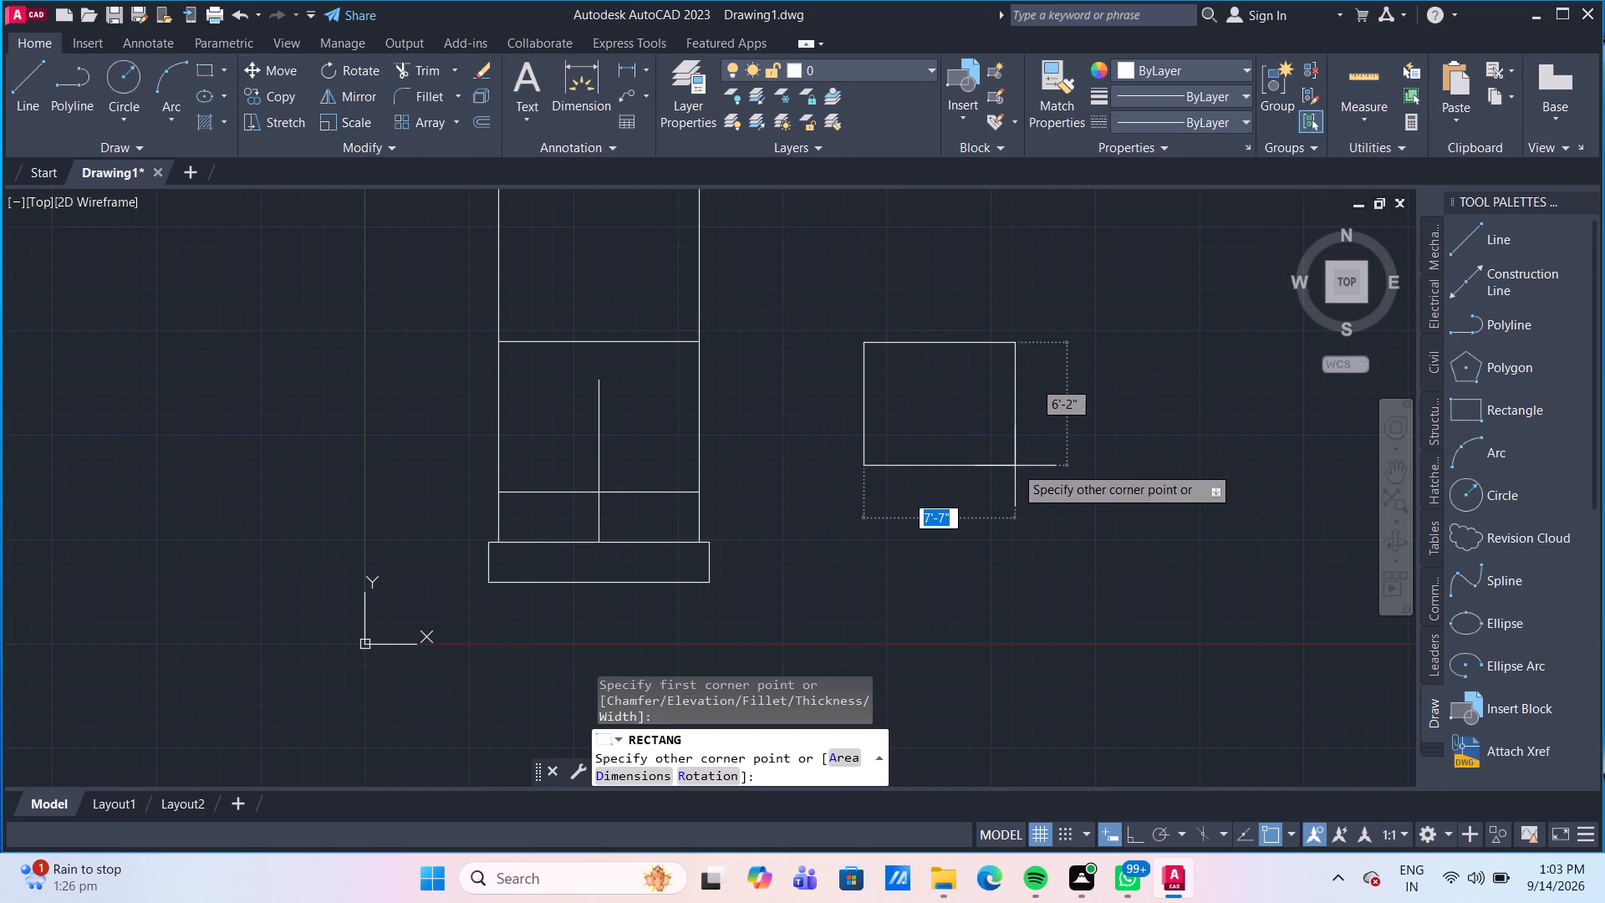
{"action": "type", "text": "4'"}
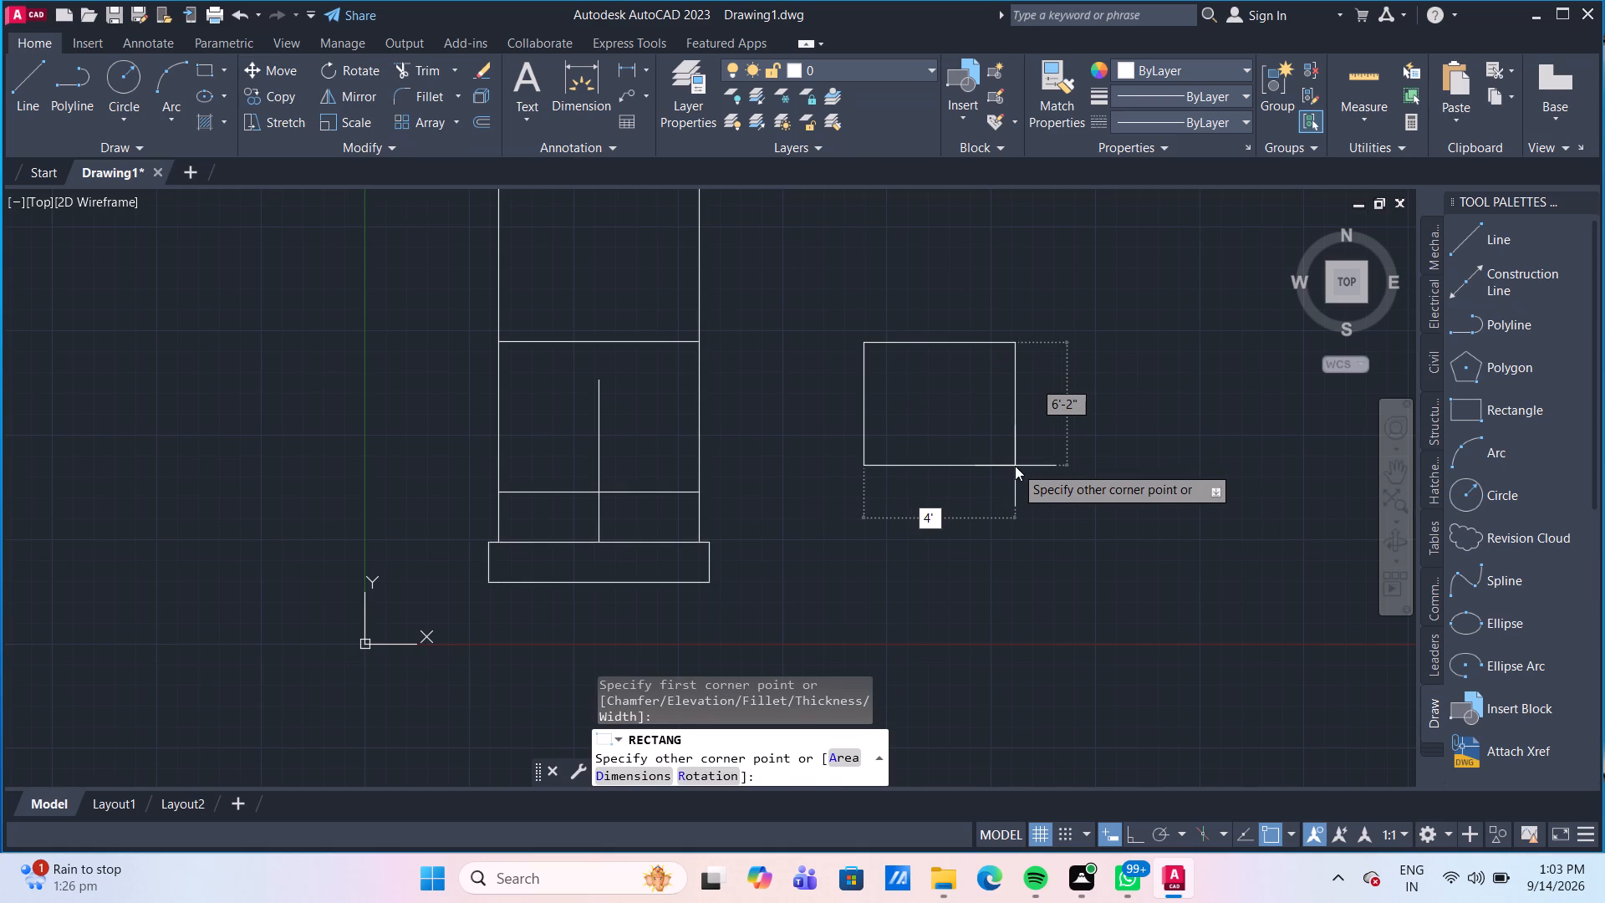
{"action": "key", "text": "Tab"}
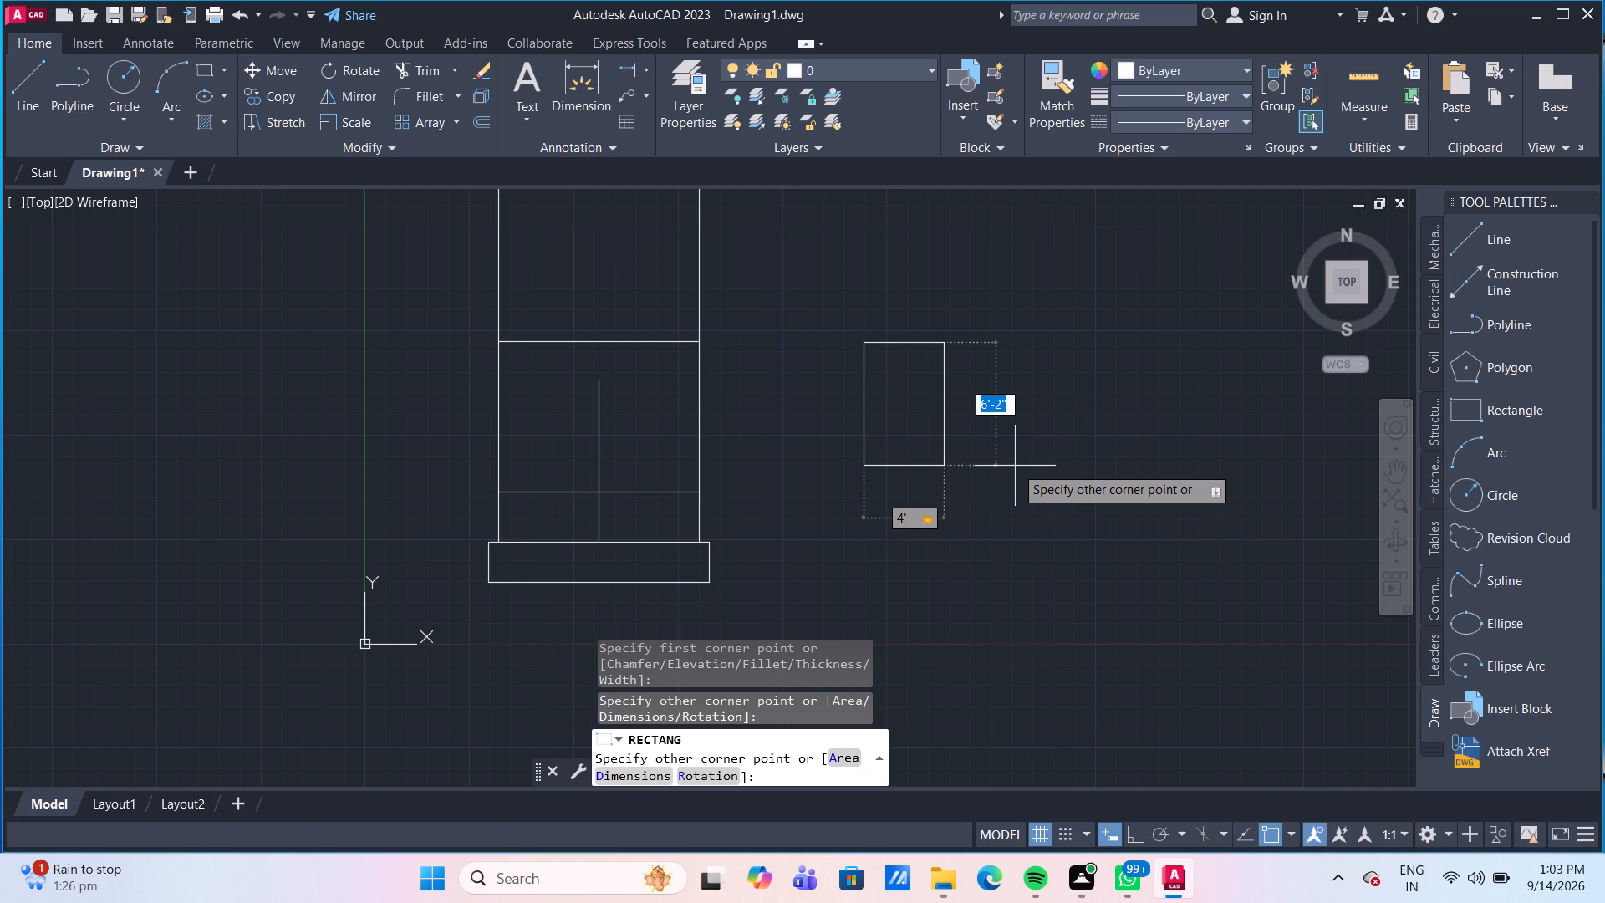
{"action": "type", "text": "7'"}
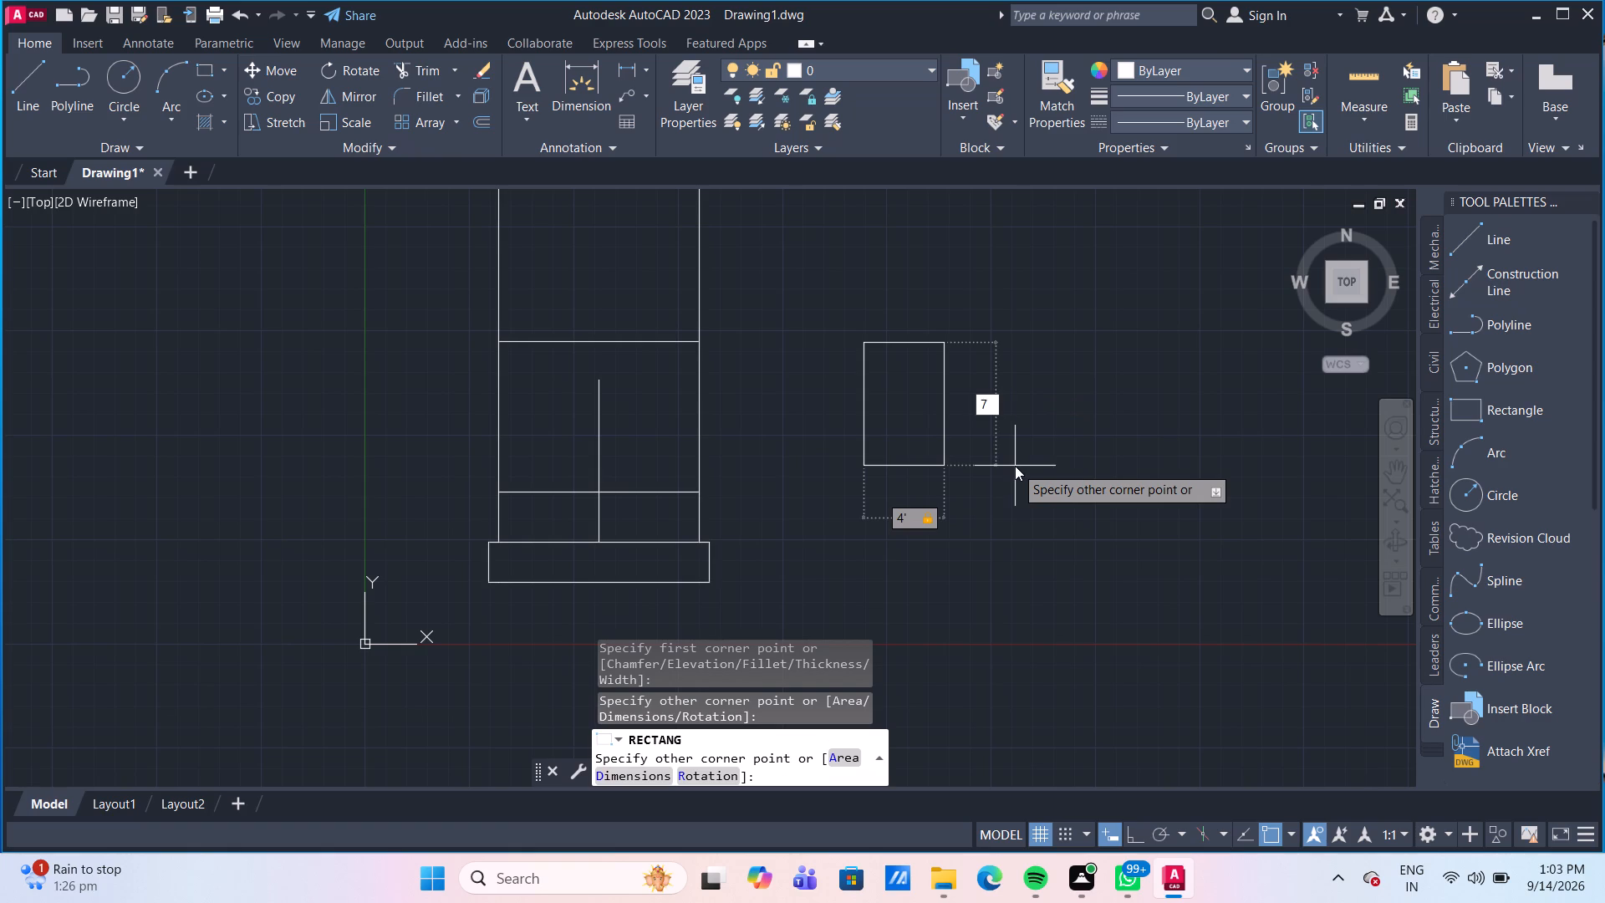
{"action": "key", "text": "Return"}
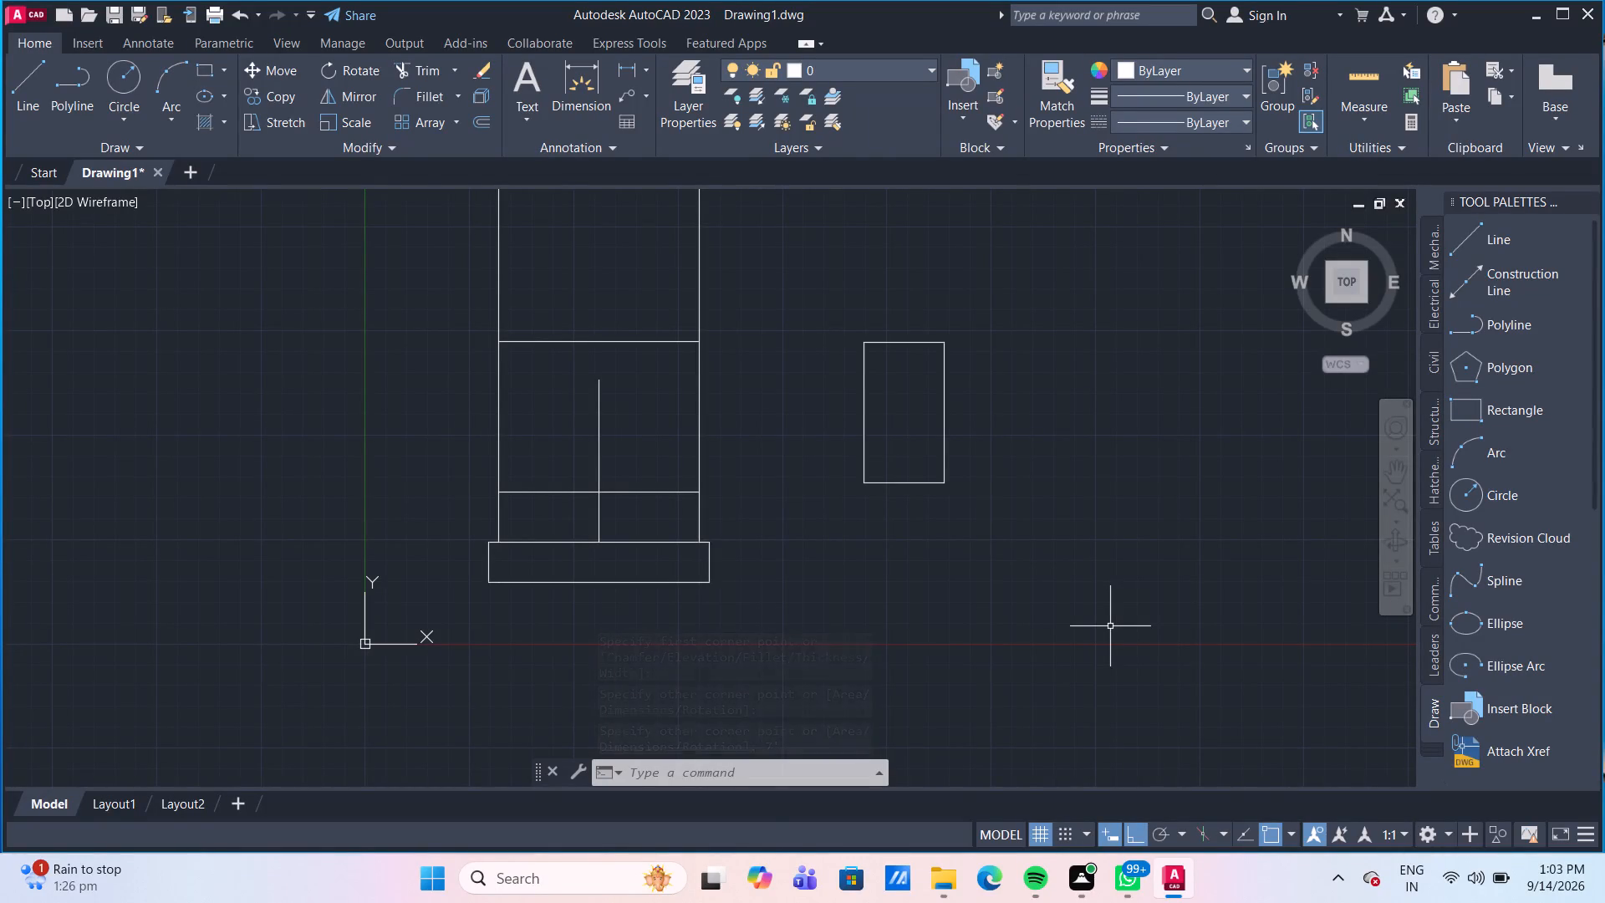
Offset the 4' by 7' rectangle 3" inward, and offset the resulting inner rectangle another 1" inward.
{"action": "key", "text": "o"}
{"action": "key", "text": "Return"}
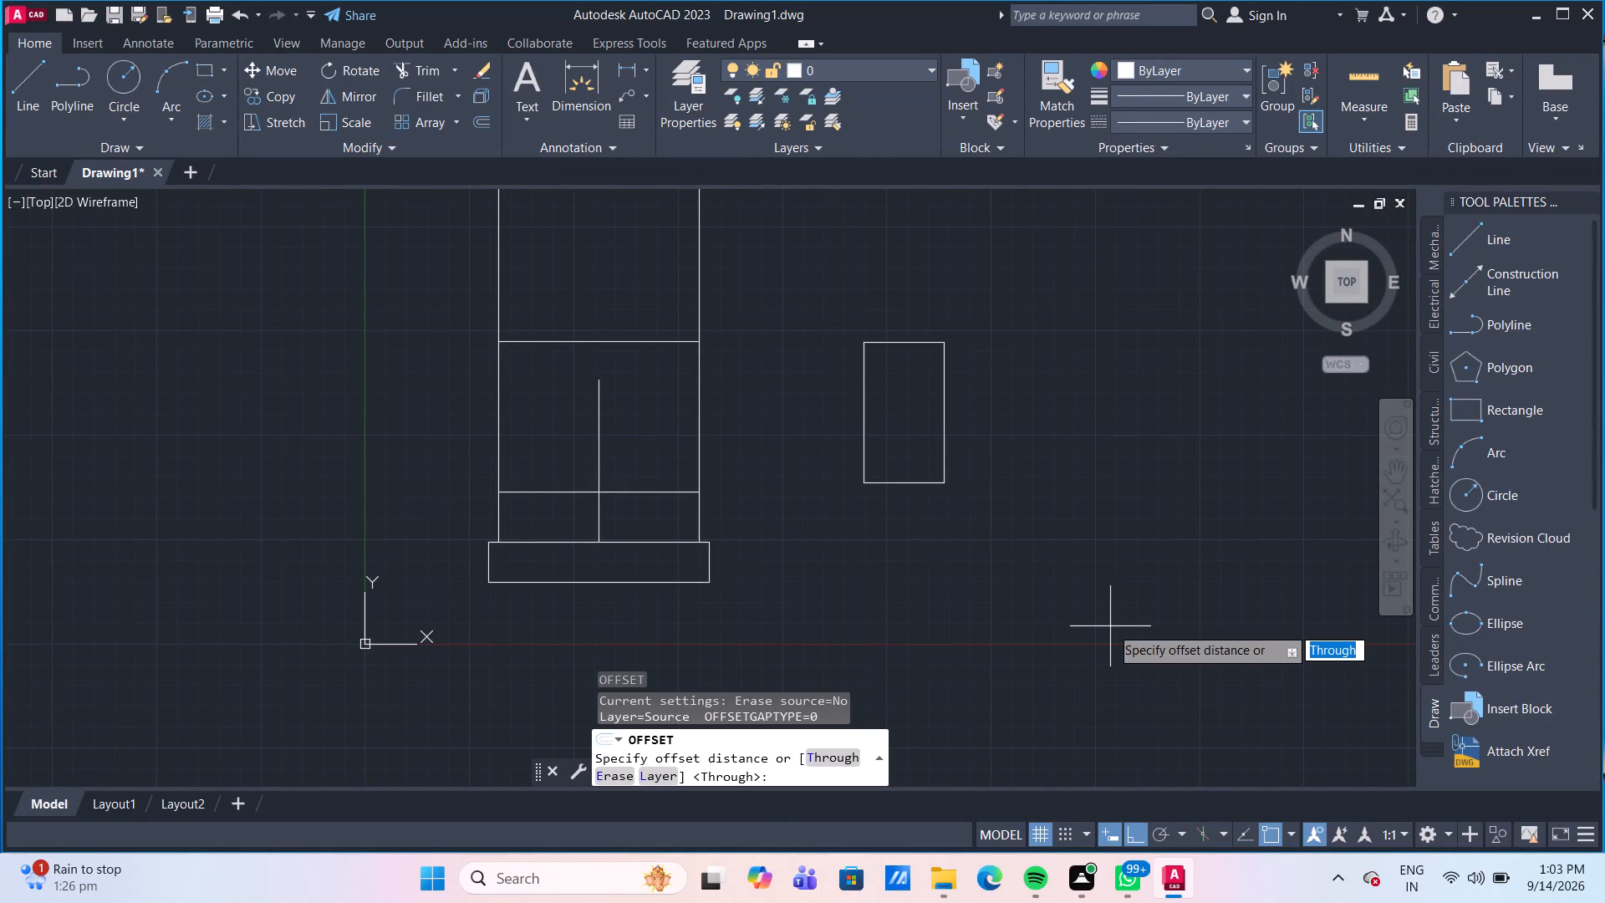
{"action": "key", "text": "Return"}
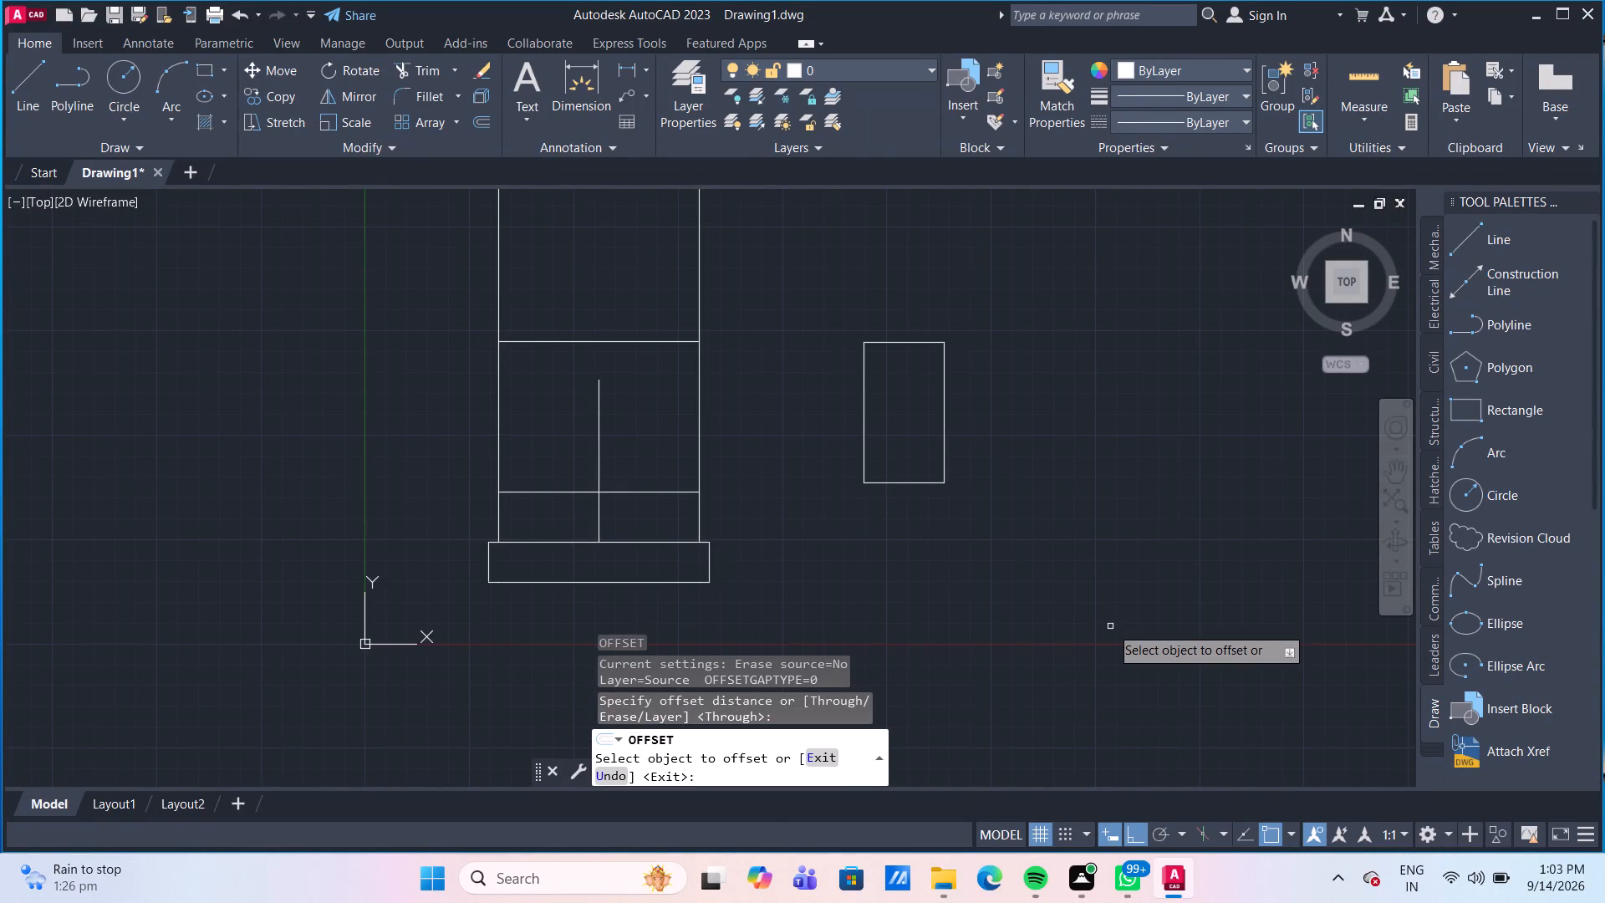
{"action": "left_click", "coordinate": [917, 342]}
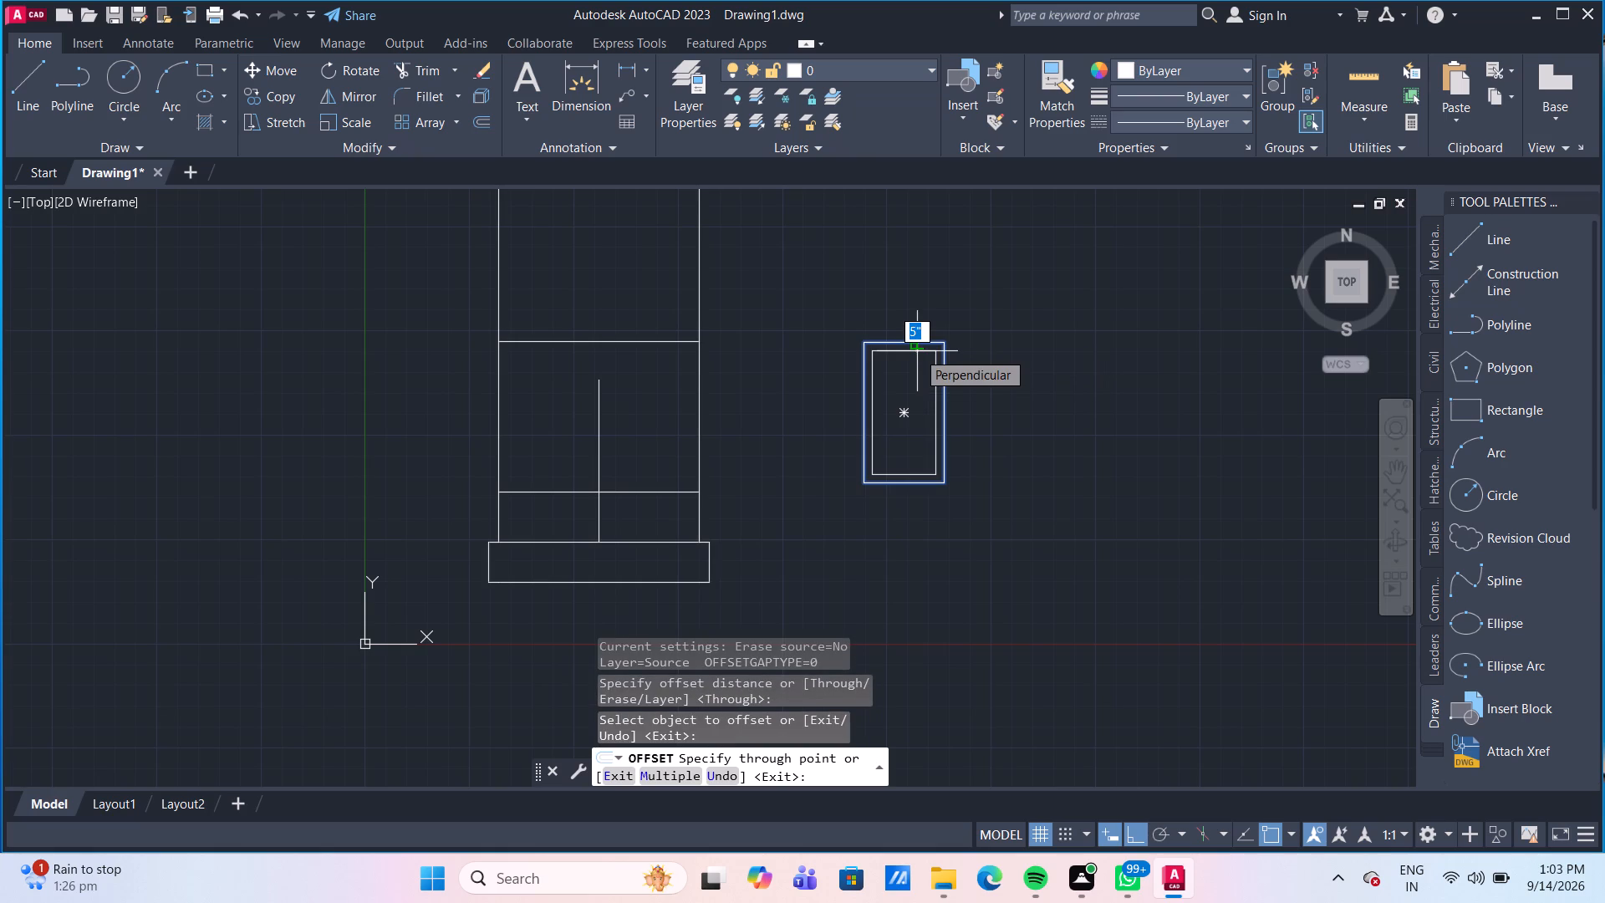
{"action": "type", "text": "3\""}
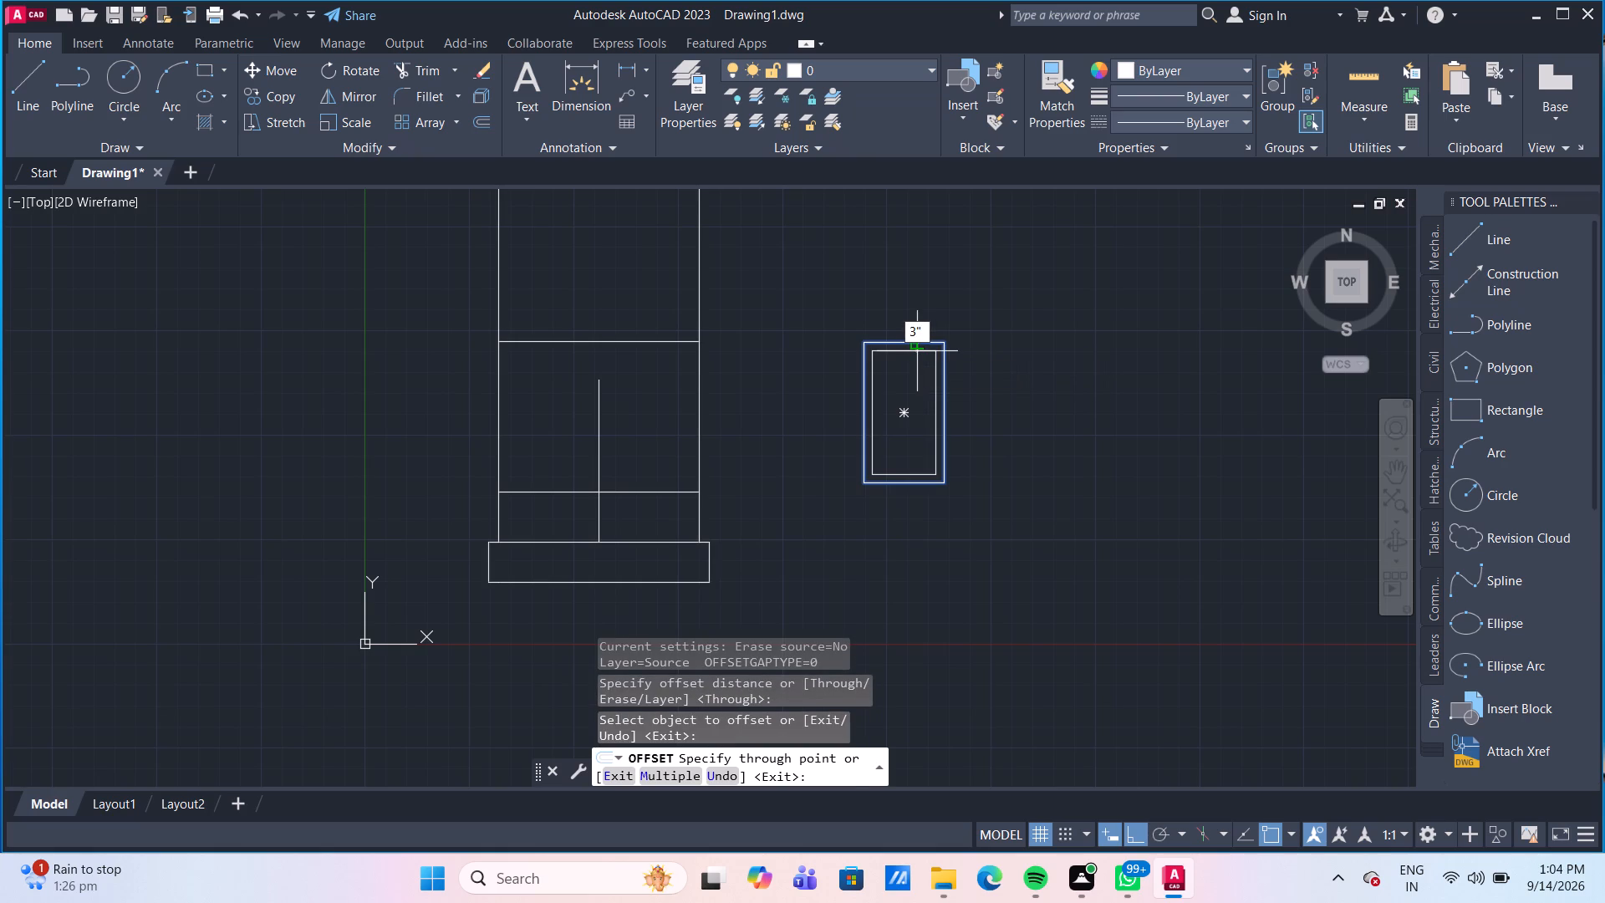
{"action": "key", "text": "Return"}
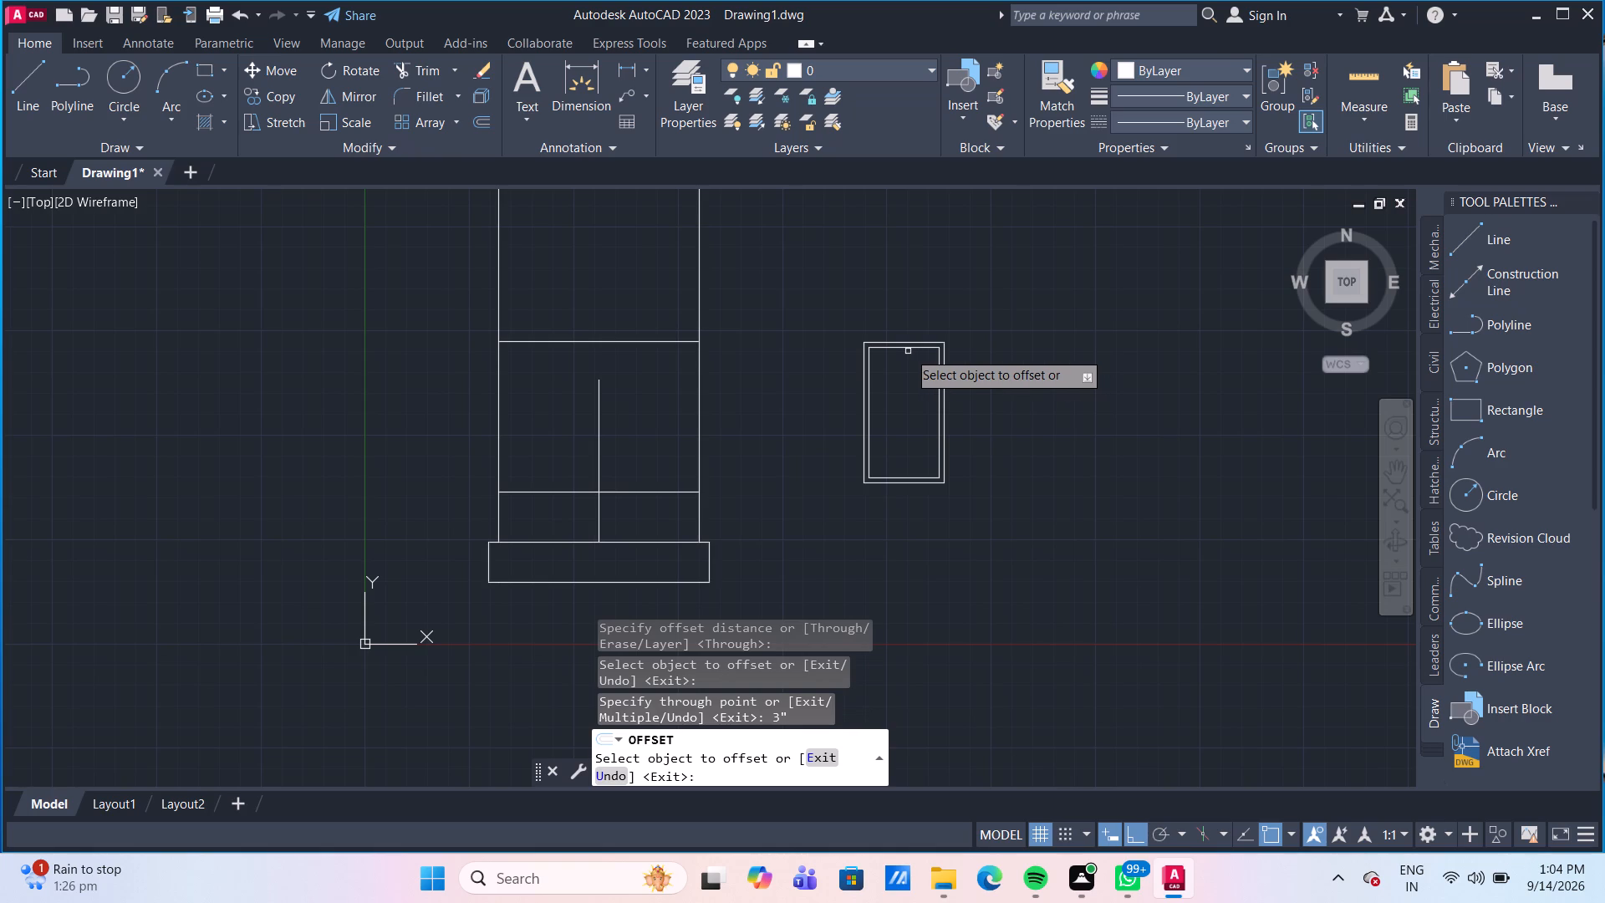
{"action": "scroll", "coordinate": [908, 351], "scroll_direction": "up", "scroll_amount": 1}
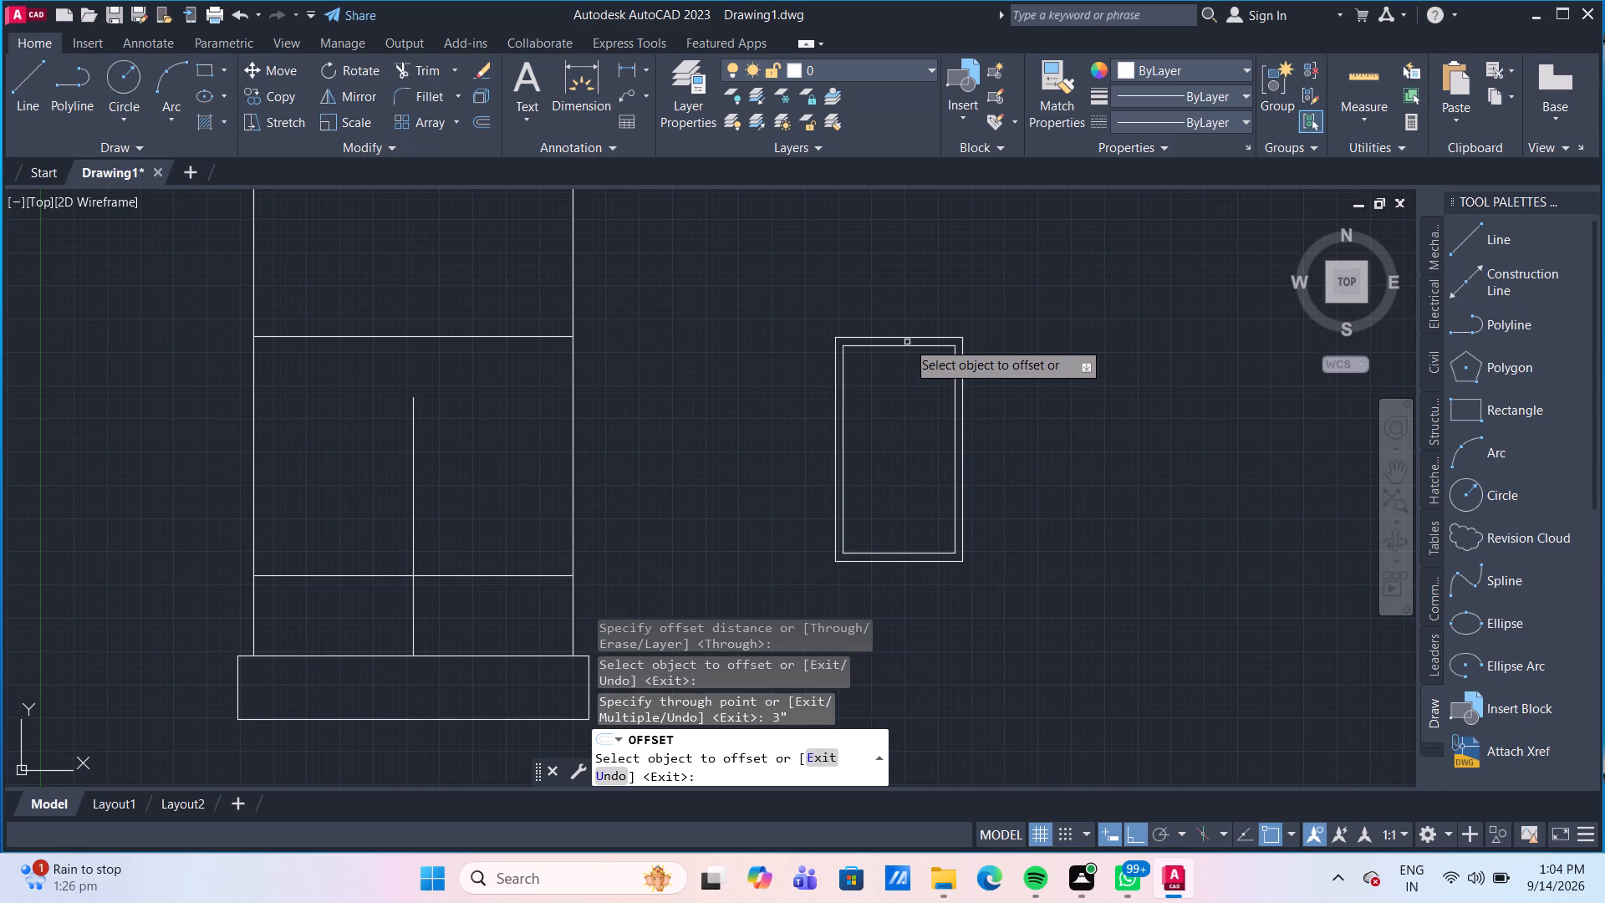
{"action": "left_click", "coordinate": [907, 347]}
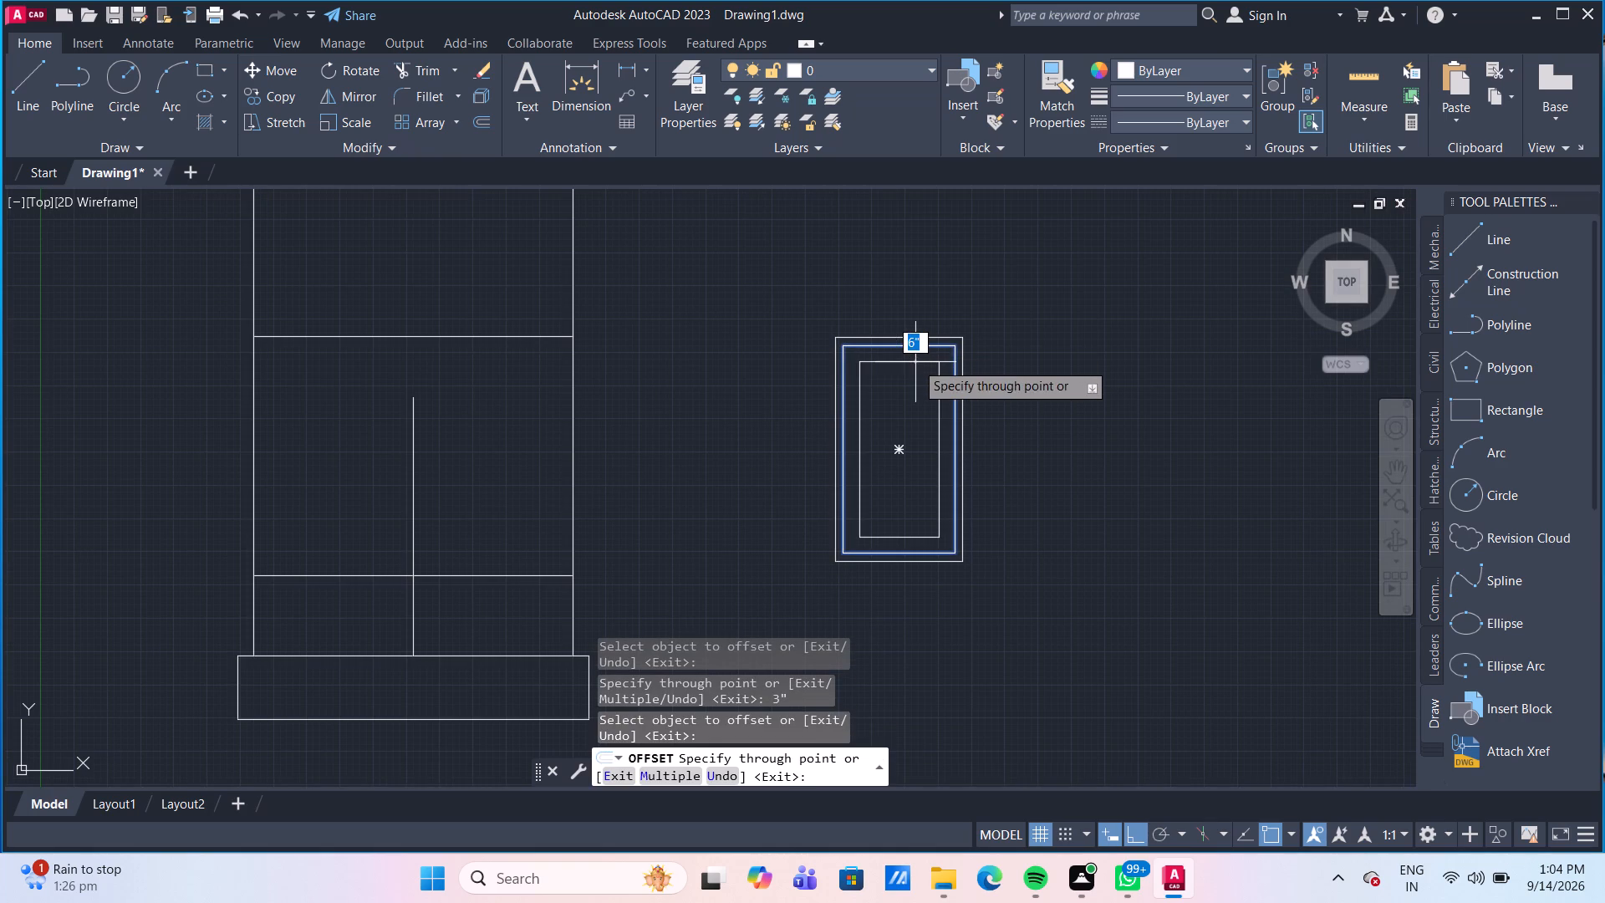
{"action": "type", "text": "1\""}
{"action": "key", "text": "Return"}
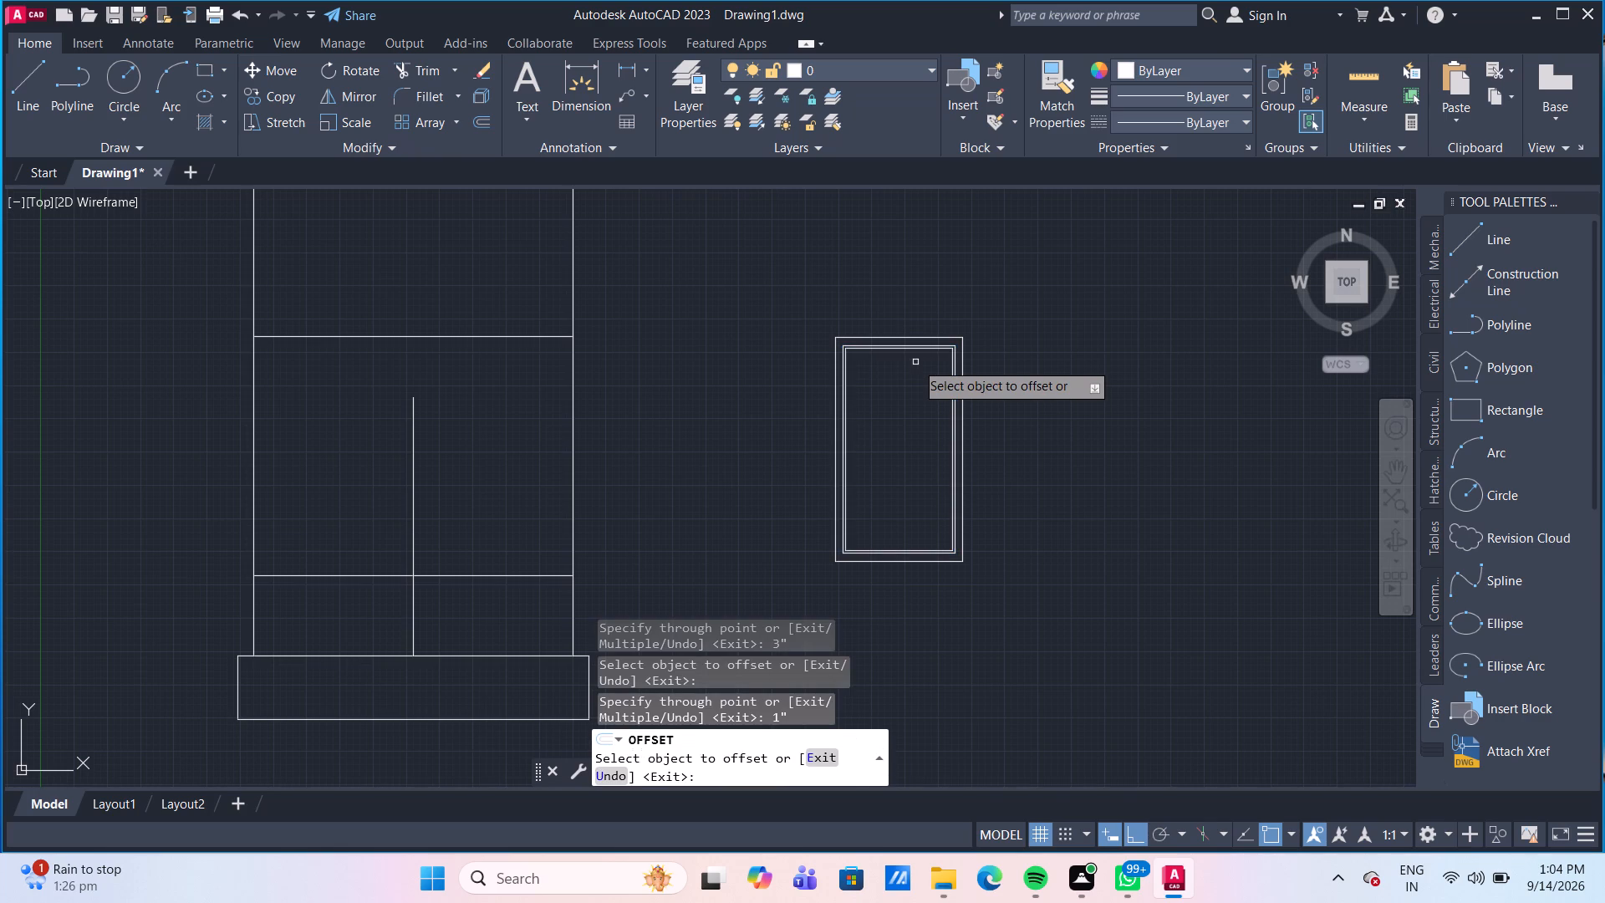
{"action": "key", "text": "Escape"}
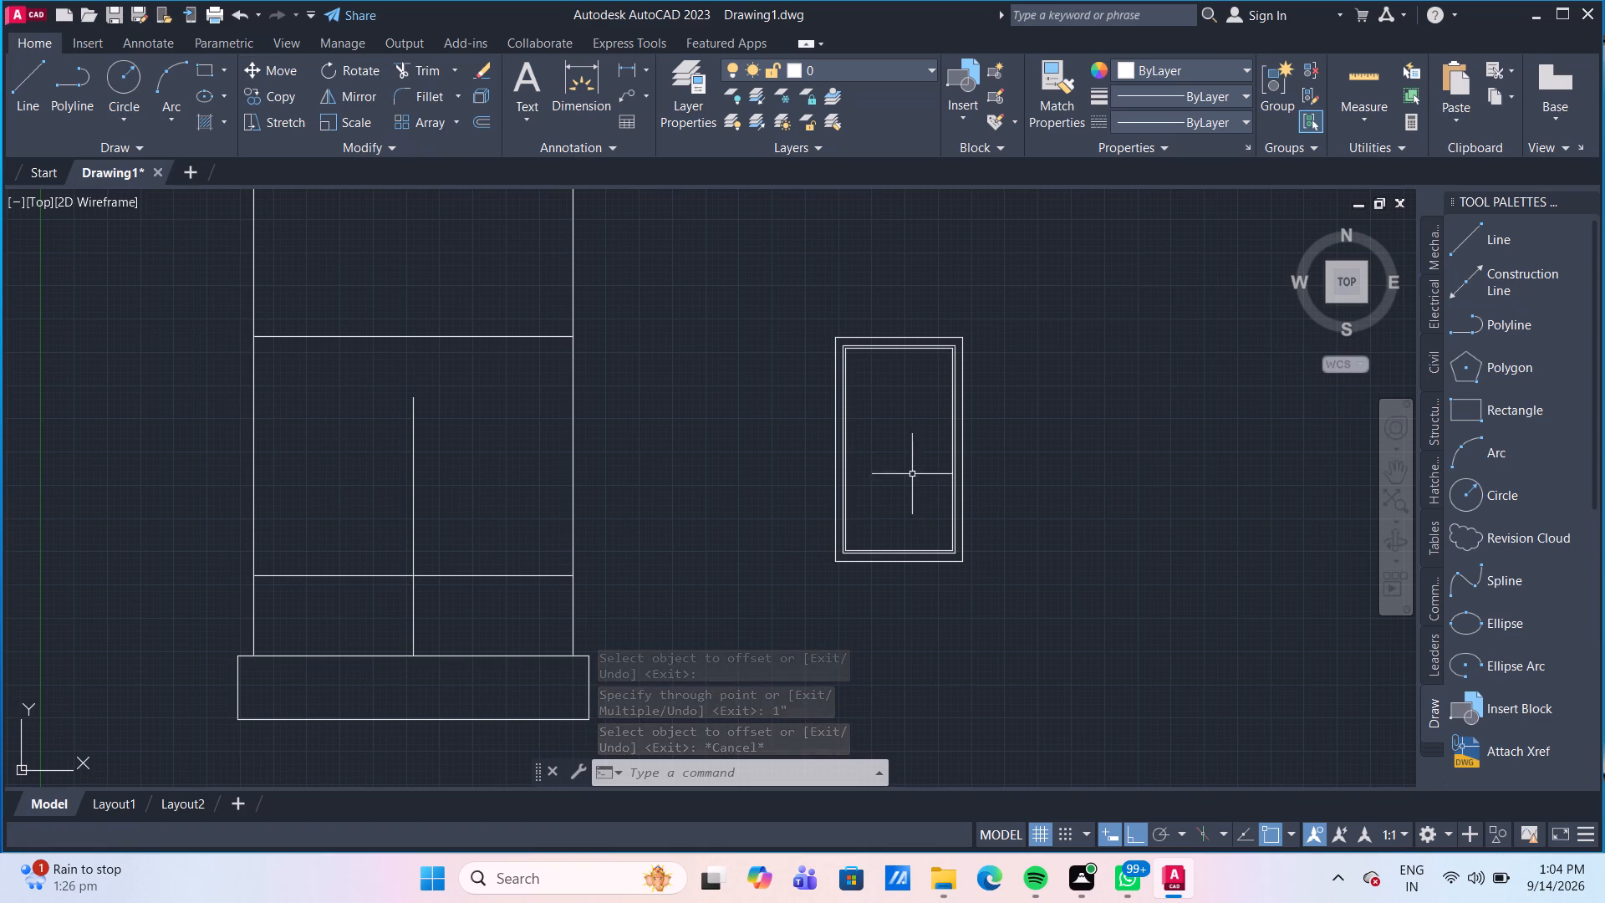
Measure the sides of the nested rectangles with the quick measure tool.
{"action": "scroll", "coordinate": [902, 443], "scroll_direction": "up", "scroll_amount": 1}
{"action": "middle_click_drag", "start_coordinate": [902, 443], "coordinate": [874, 439]}
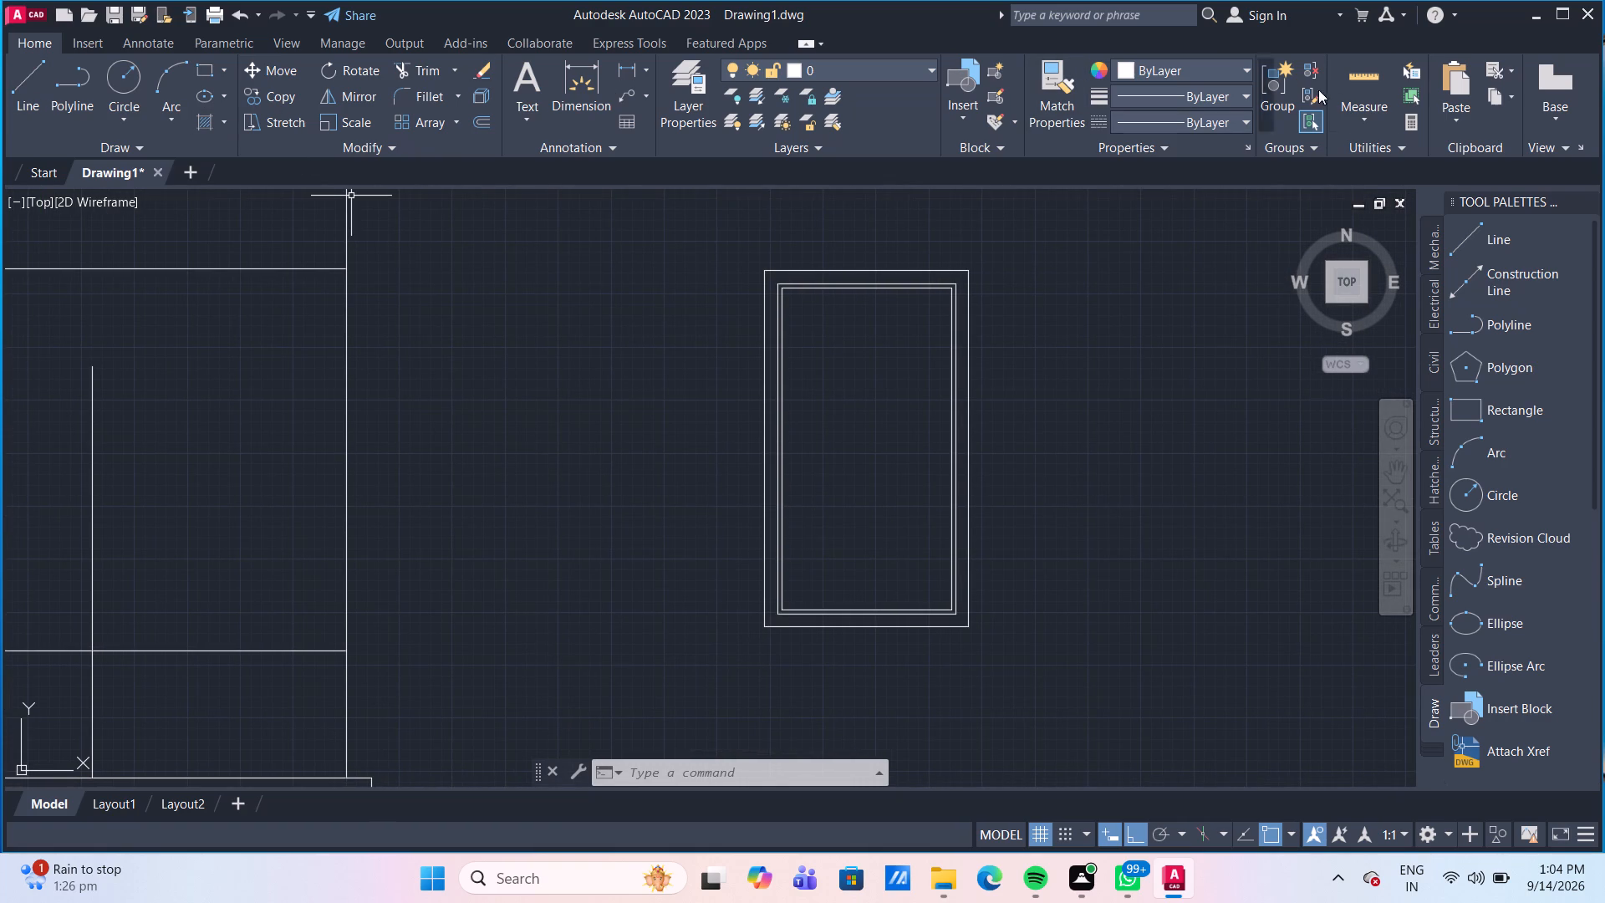
{"action": "left_click", "coordinate": [1349, 81]}
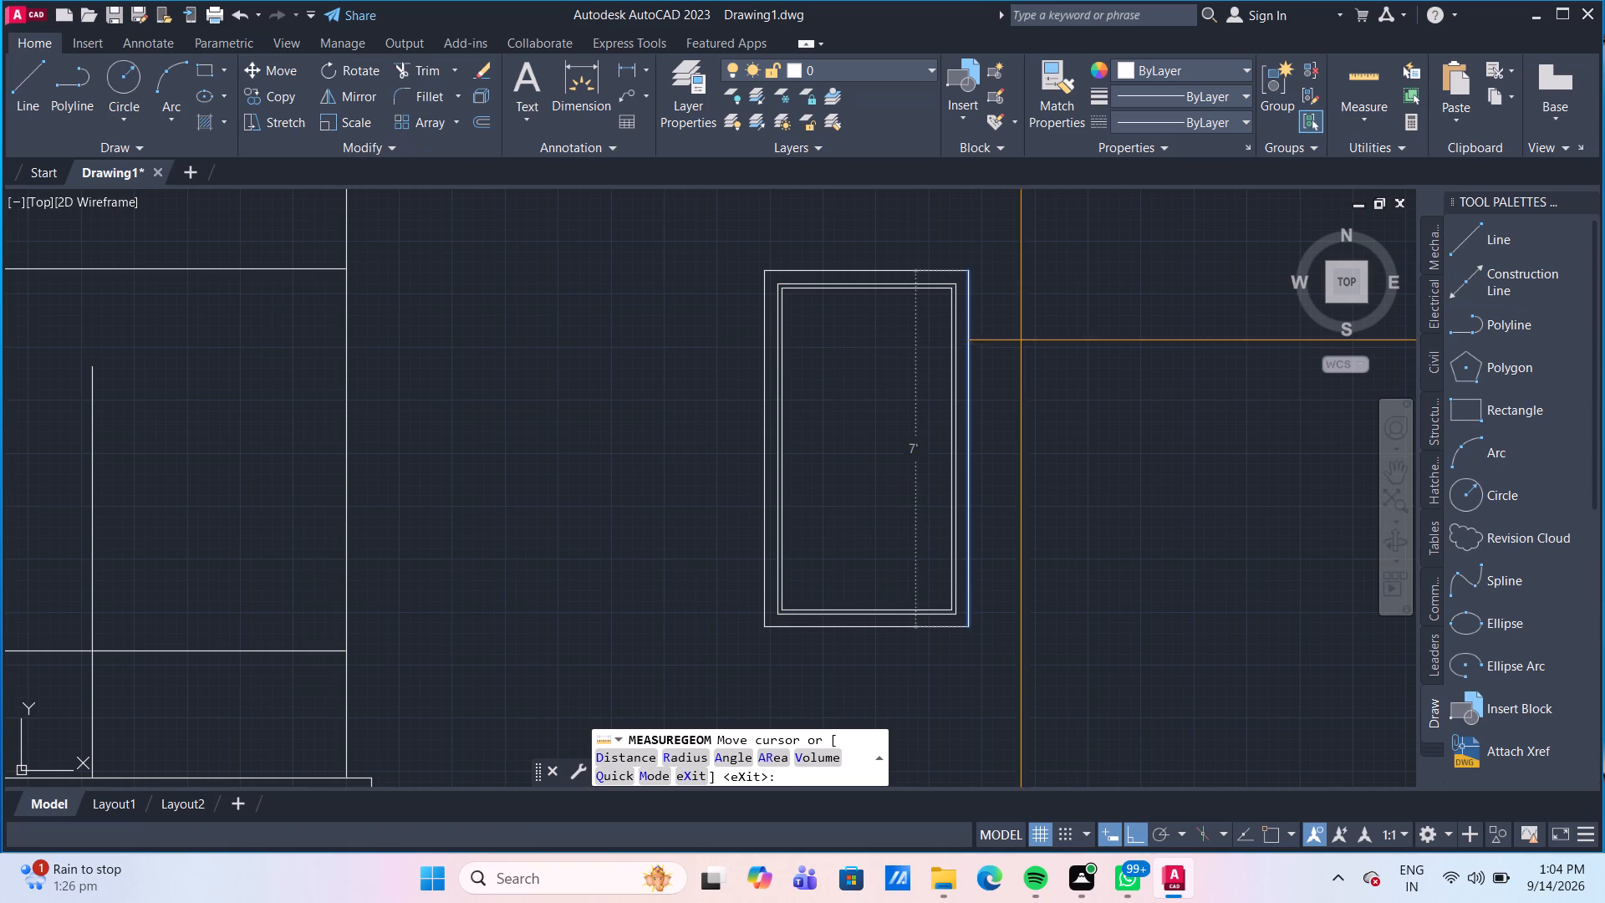
{"action": "key", "text": "Escape"}
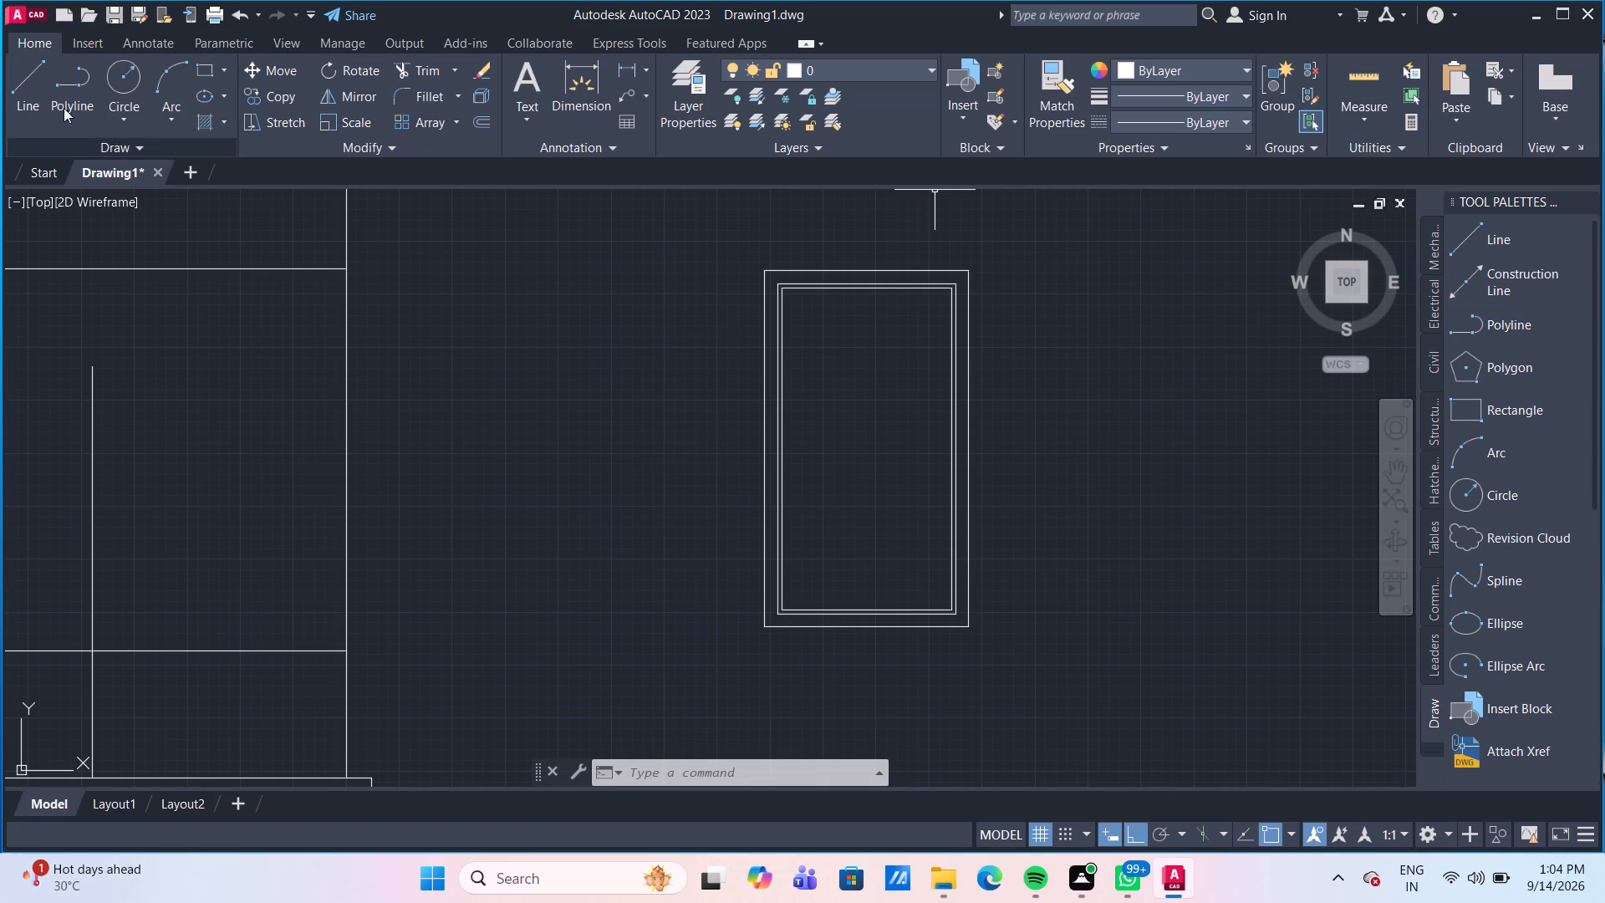
Draw a horizontal line across the innermost rectangle, joining the midpoints of its two vertical sides.
{"action": "left_click", "coordinate": [37, 82]}
{"action": "scroll", "coordinate": [791, 595], "scroll_direction": "up", "scroll_amount": 2}
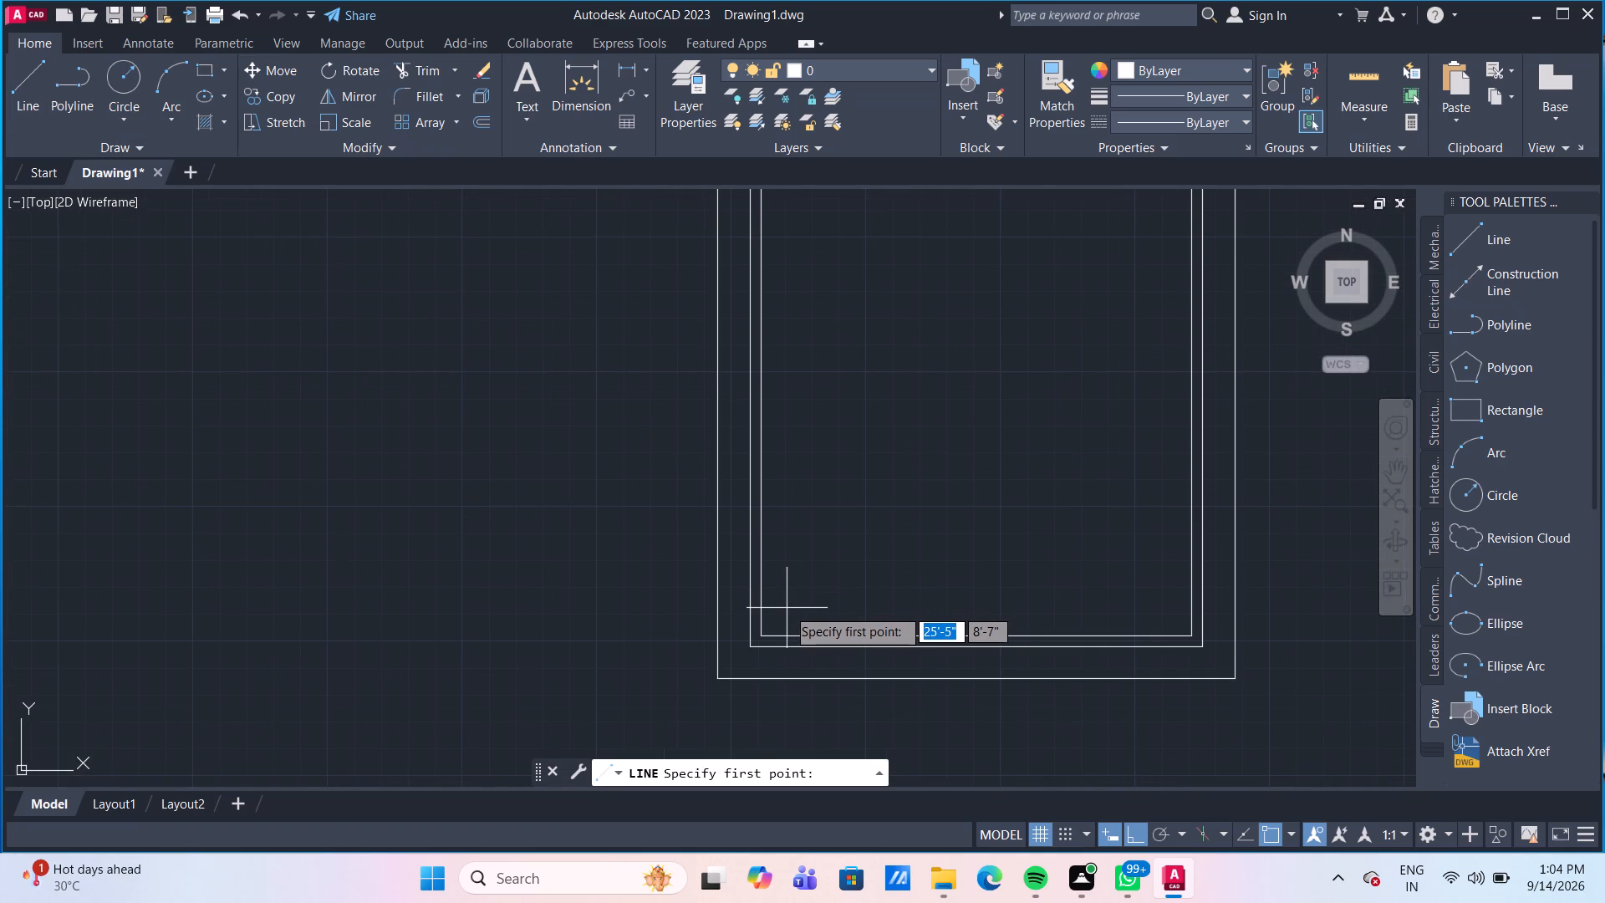
{"action": "scroll", "coordinate": [791, 397], "scroll_direction": "down", "scroll_amount": 3}
{"action": "scroll", "coordinate": [806, 344], "scroll_direction": "up", "scroll_amount": 1}
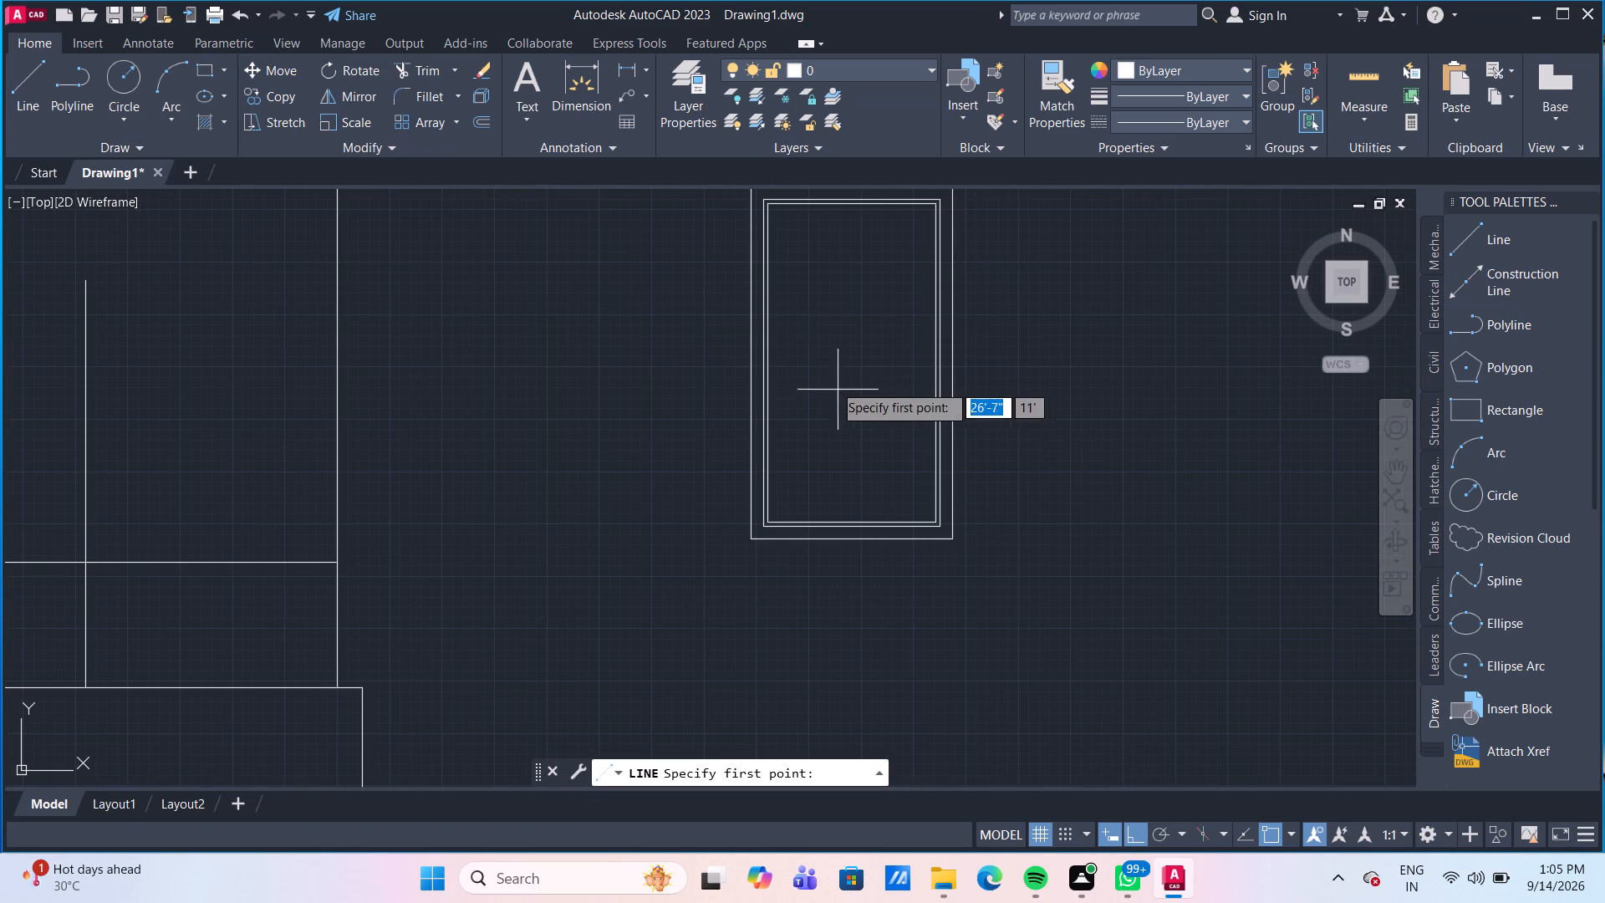
{"action": "left_click", "coordinate": [769, 365]}
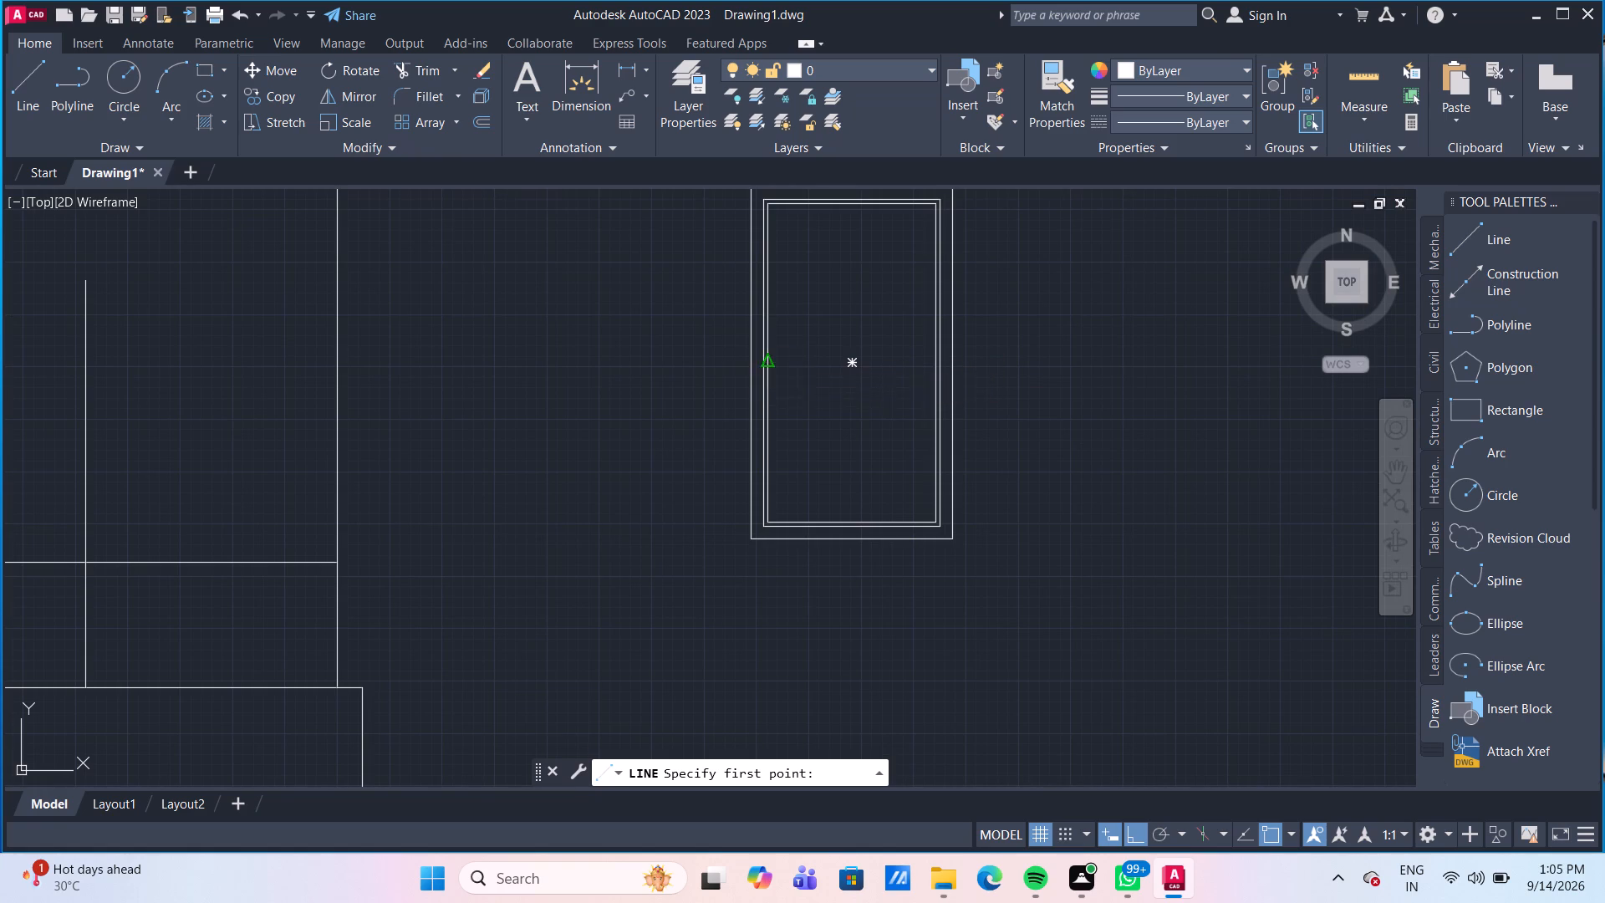
{"action": "scroll", "coordinate": [937, 368], "scroll_direction": "up", "scroll_amount": 1}
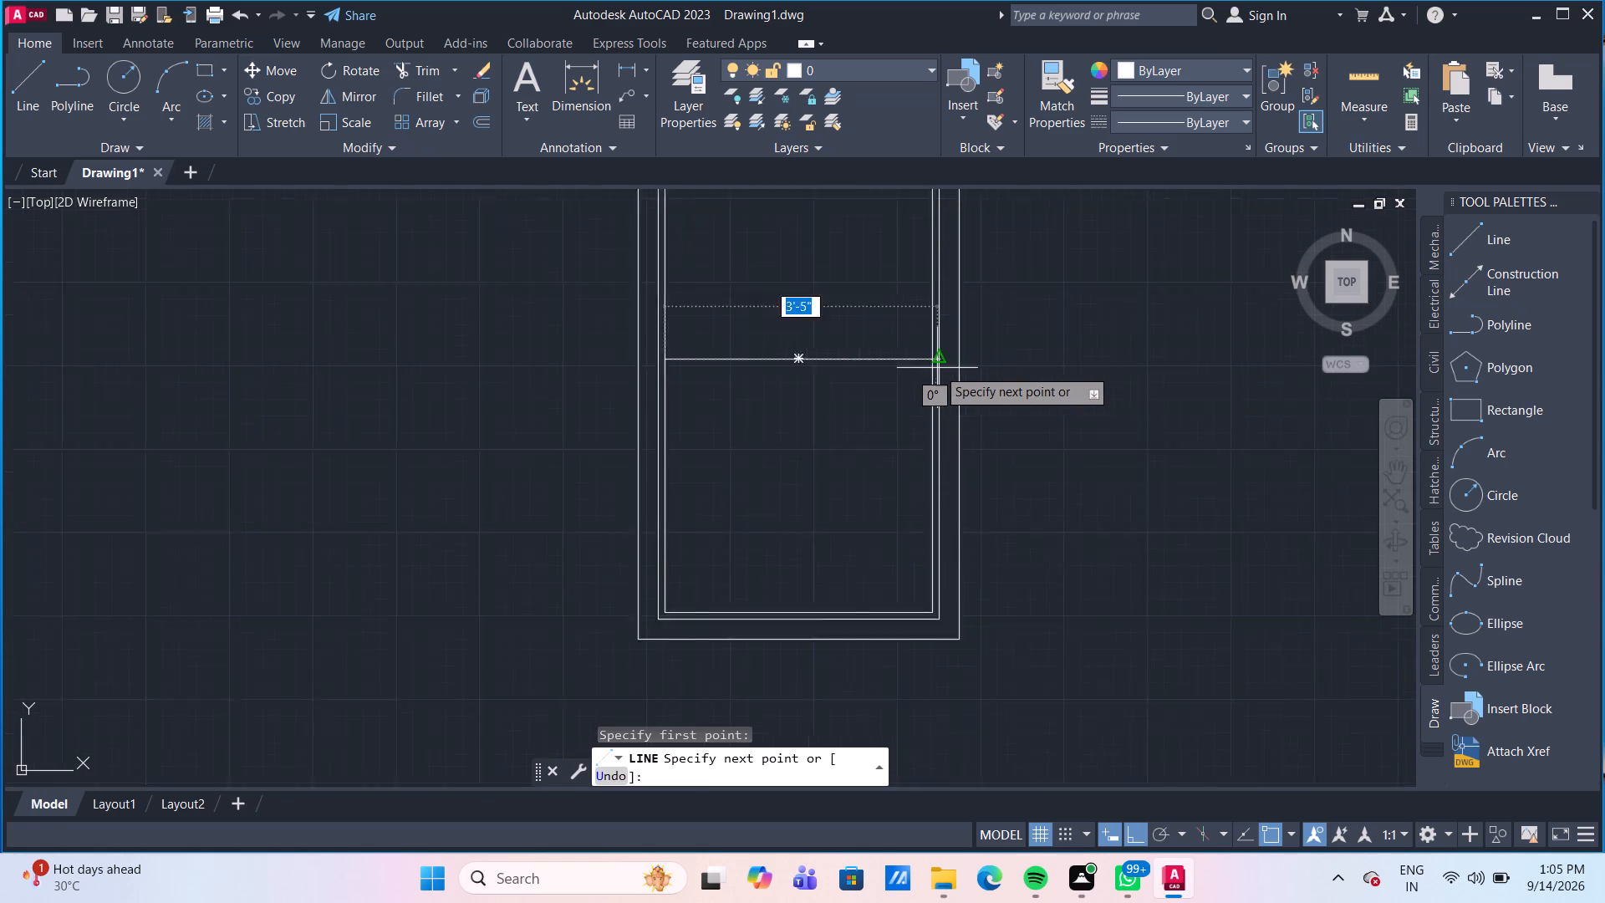
{"action": "scroll", "coordinate": [937, 368], "scroll_direction": "up", "scroll_amount": 2}
{"action": "left_click", "coordinate": [917, 341]}
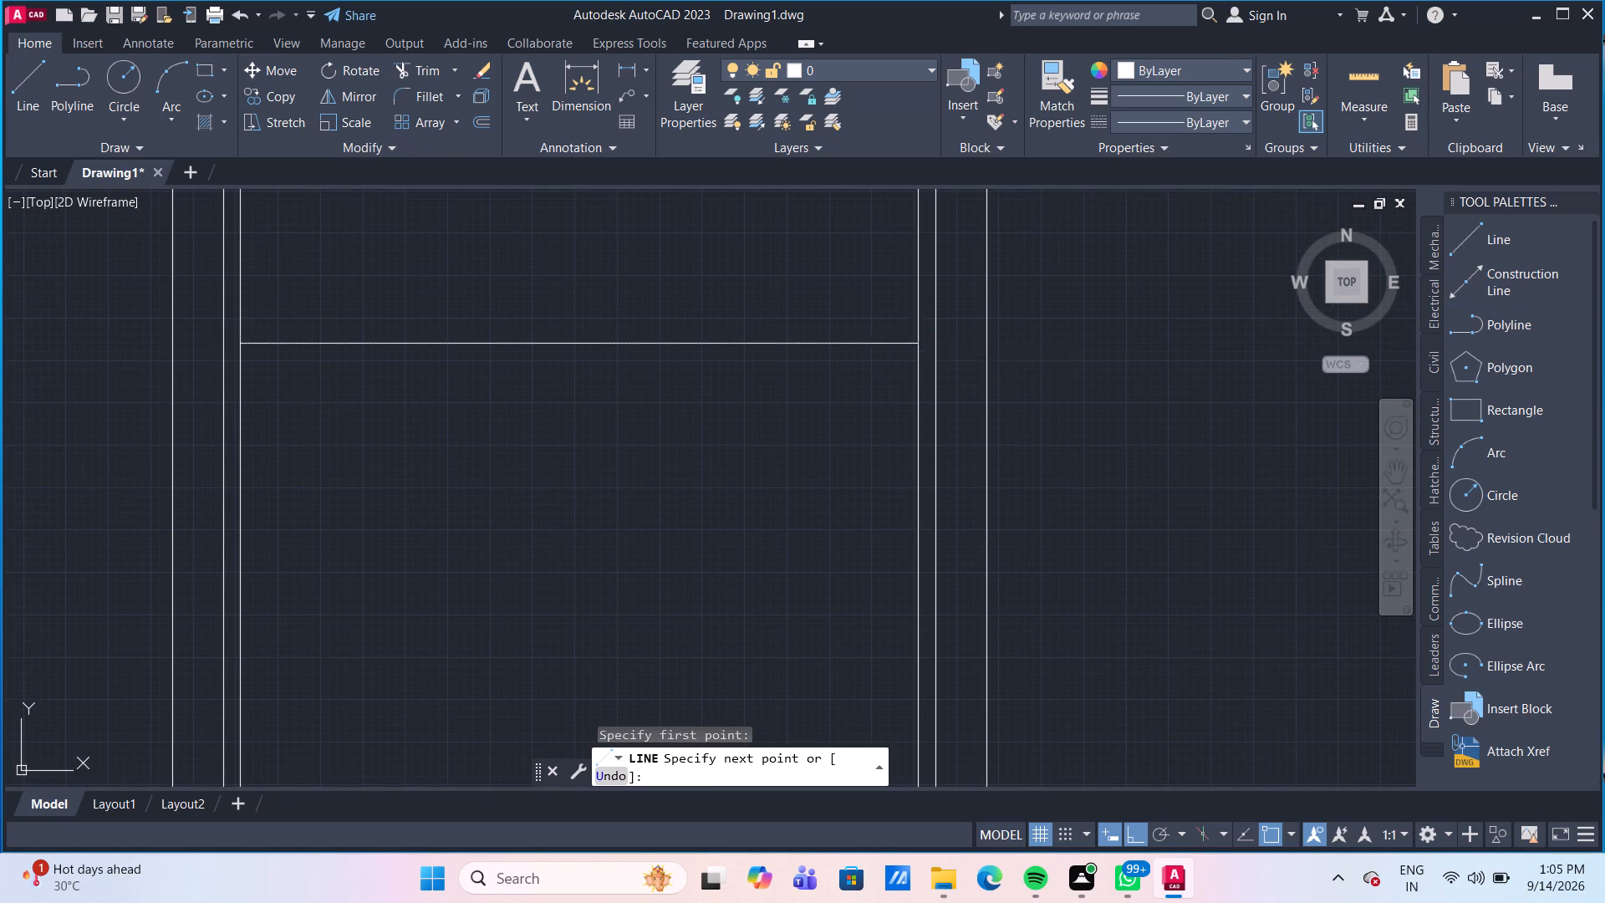
{"action": "key", "text": "Escape"}
Offset the innermost rectangle's horizontal middle line 1'7" upward and 1'7" downward.
{"action": "scroll", "coordinate": [894, 297], "scroll_direction": "down", "scroll_amount": 2}
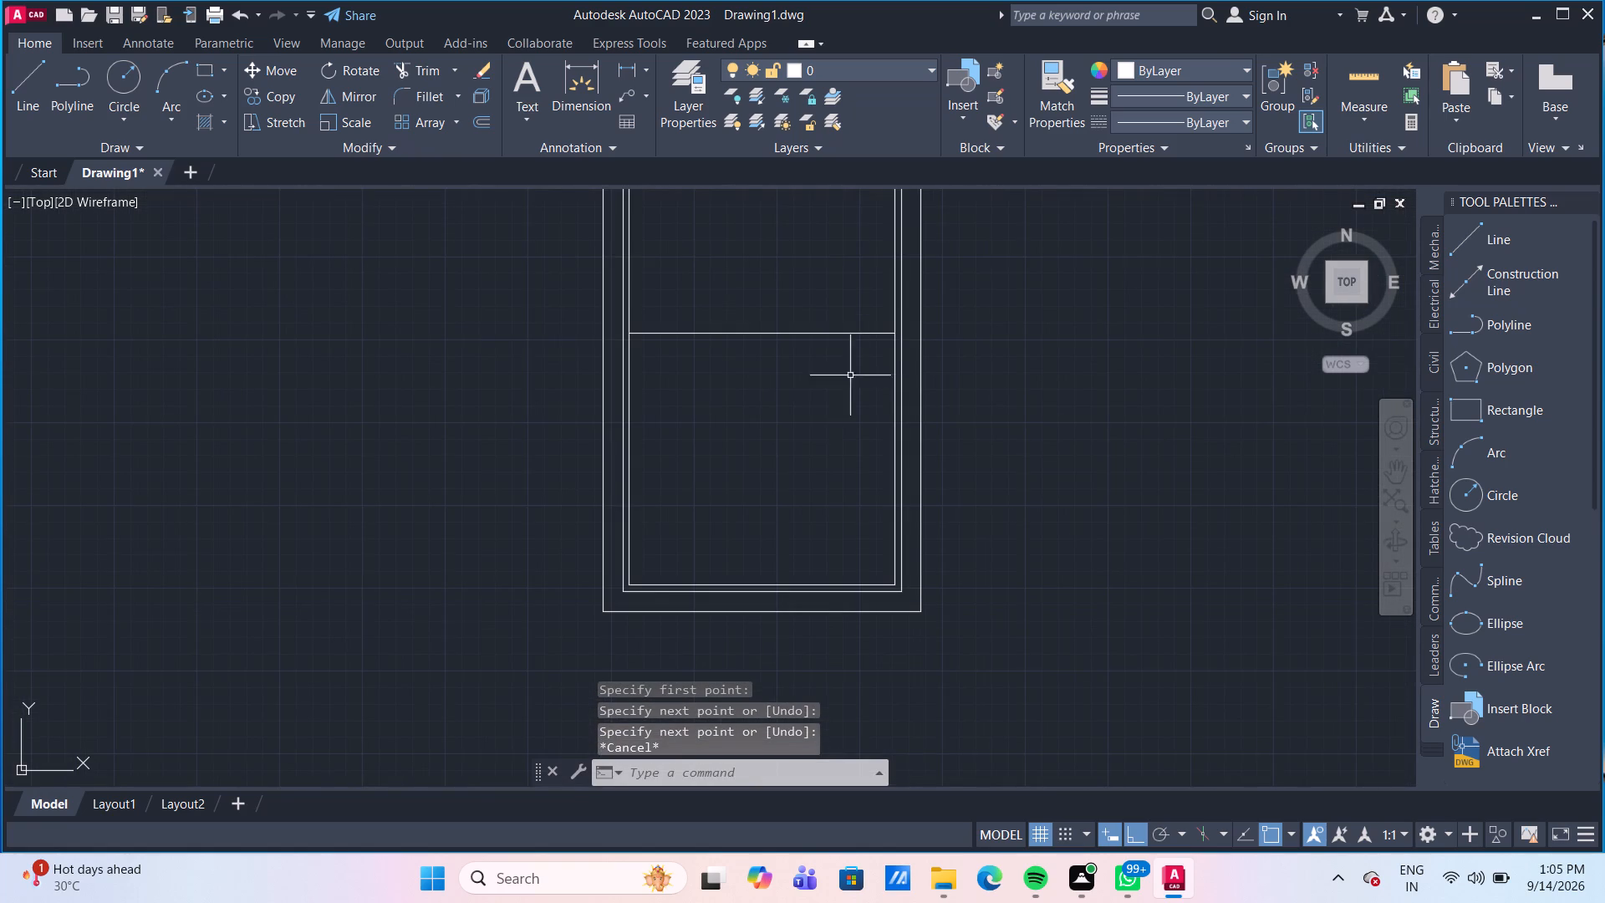
{"action": "middle_click_drag", "start_coordinate": [836, 396], "coordinate": [785, 519]}
{"action": "scroll", "coordinate": [789, 515], "scroll_direction": "down", "scroll_amount": 1}
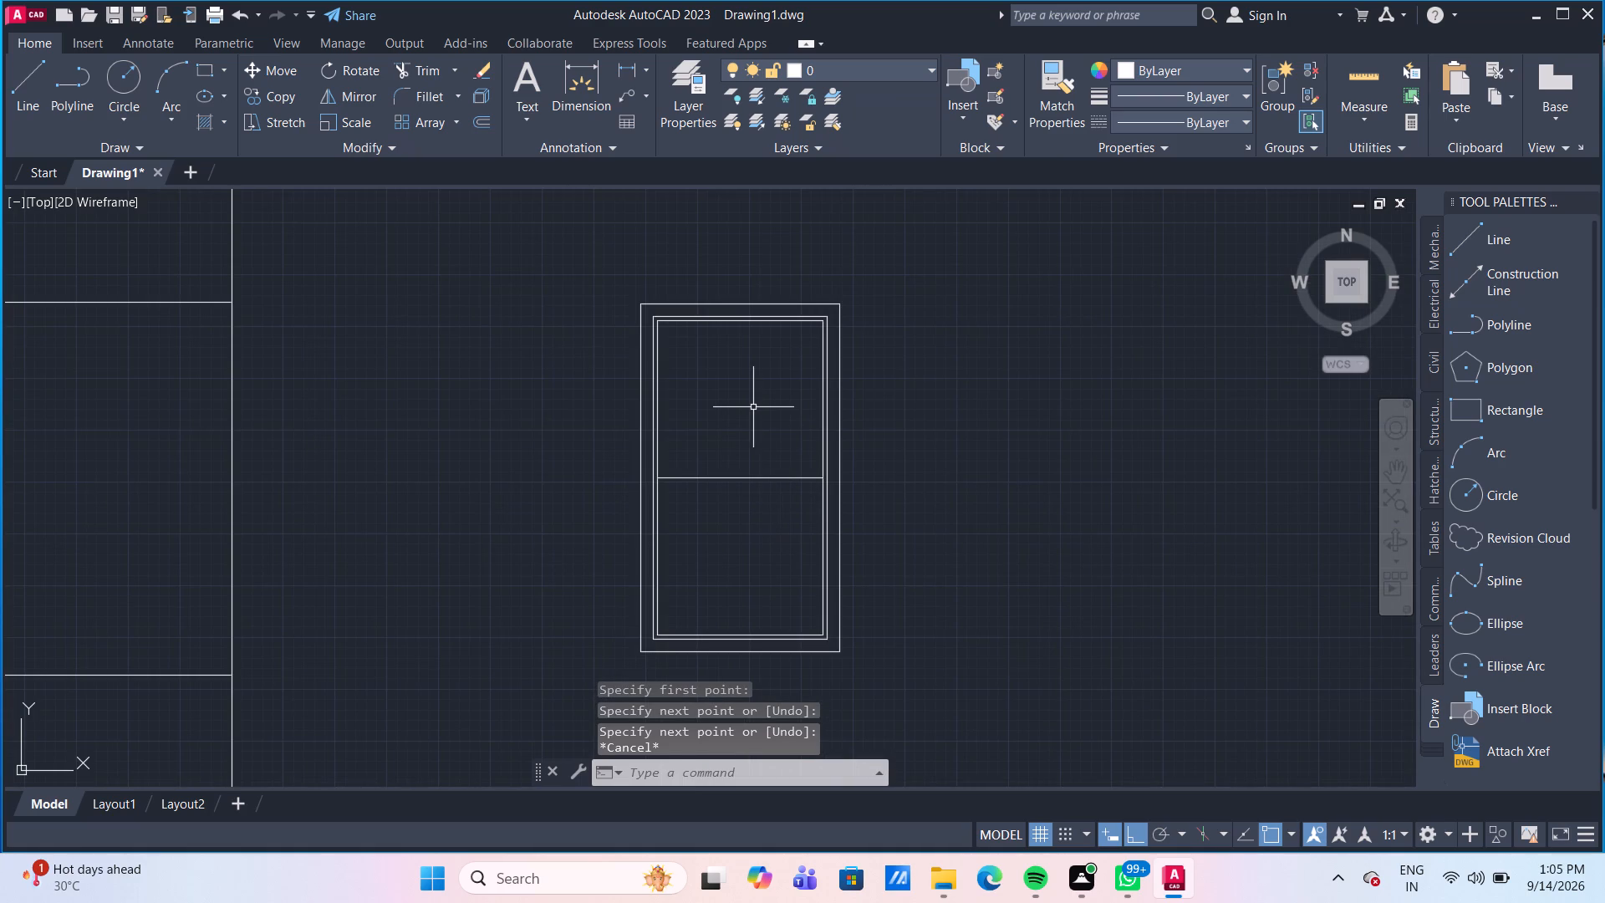
{"action": "key", "text": "o"}
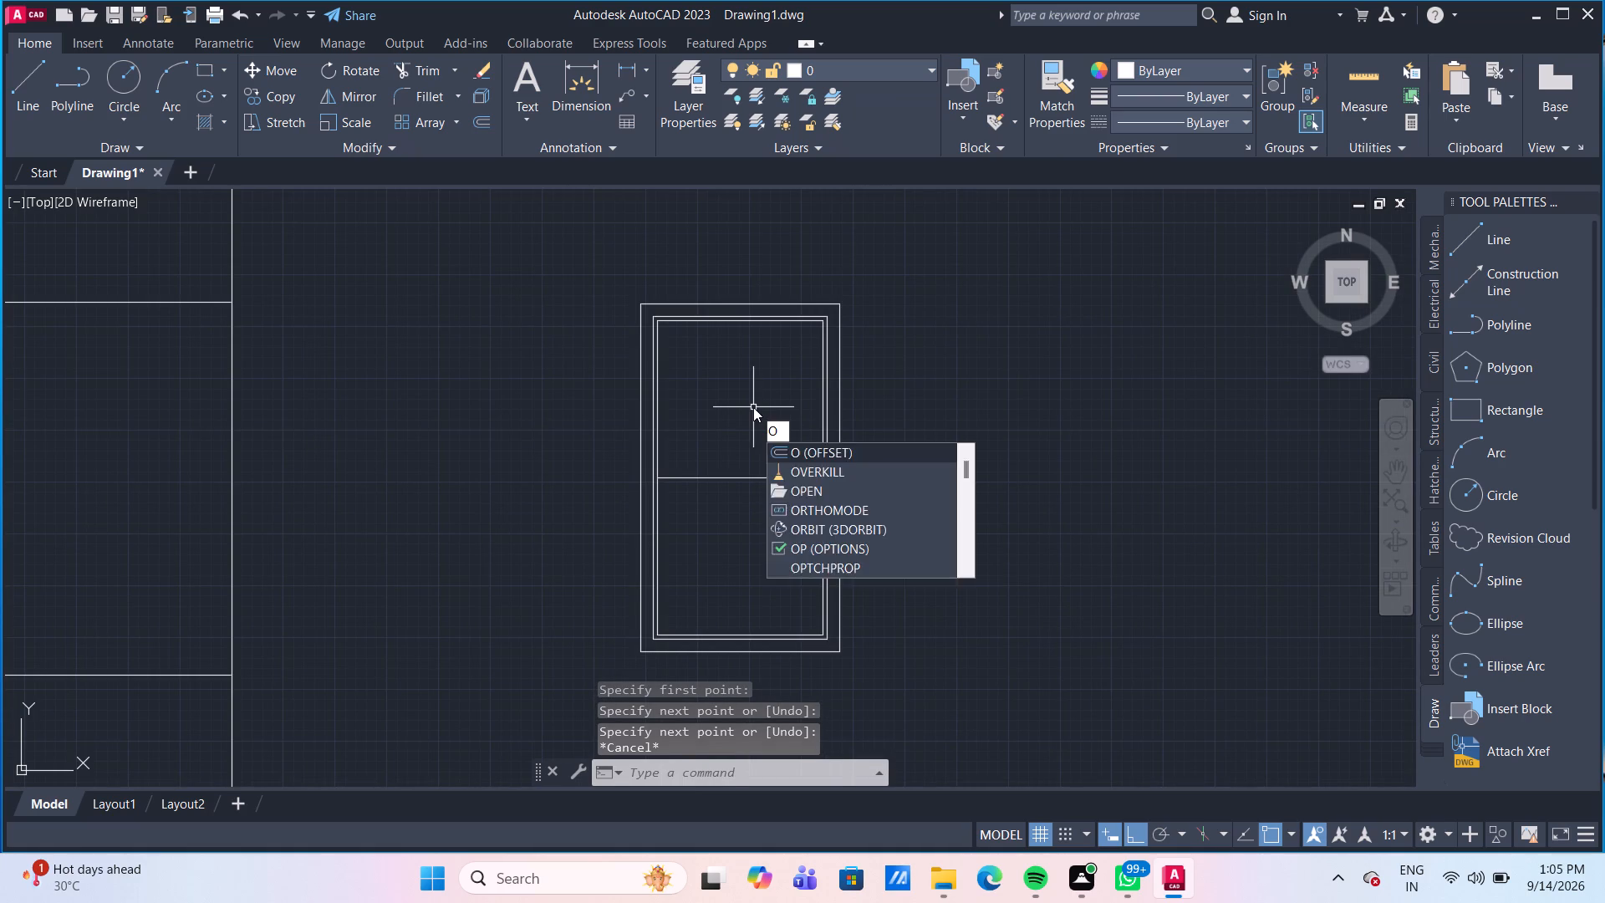
{"action": "key", "text": "Return"}
{"action": "key", "text": "Return"}
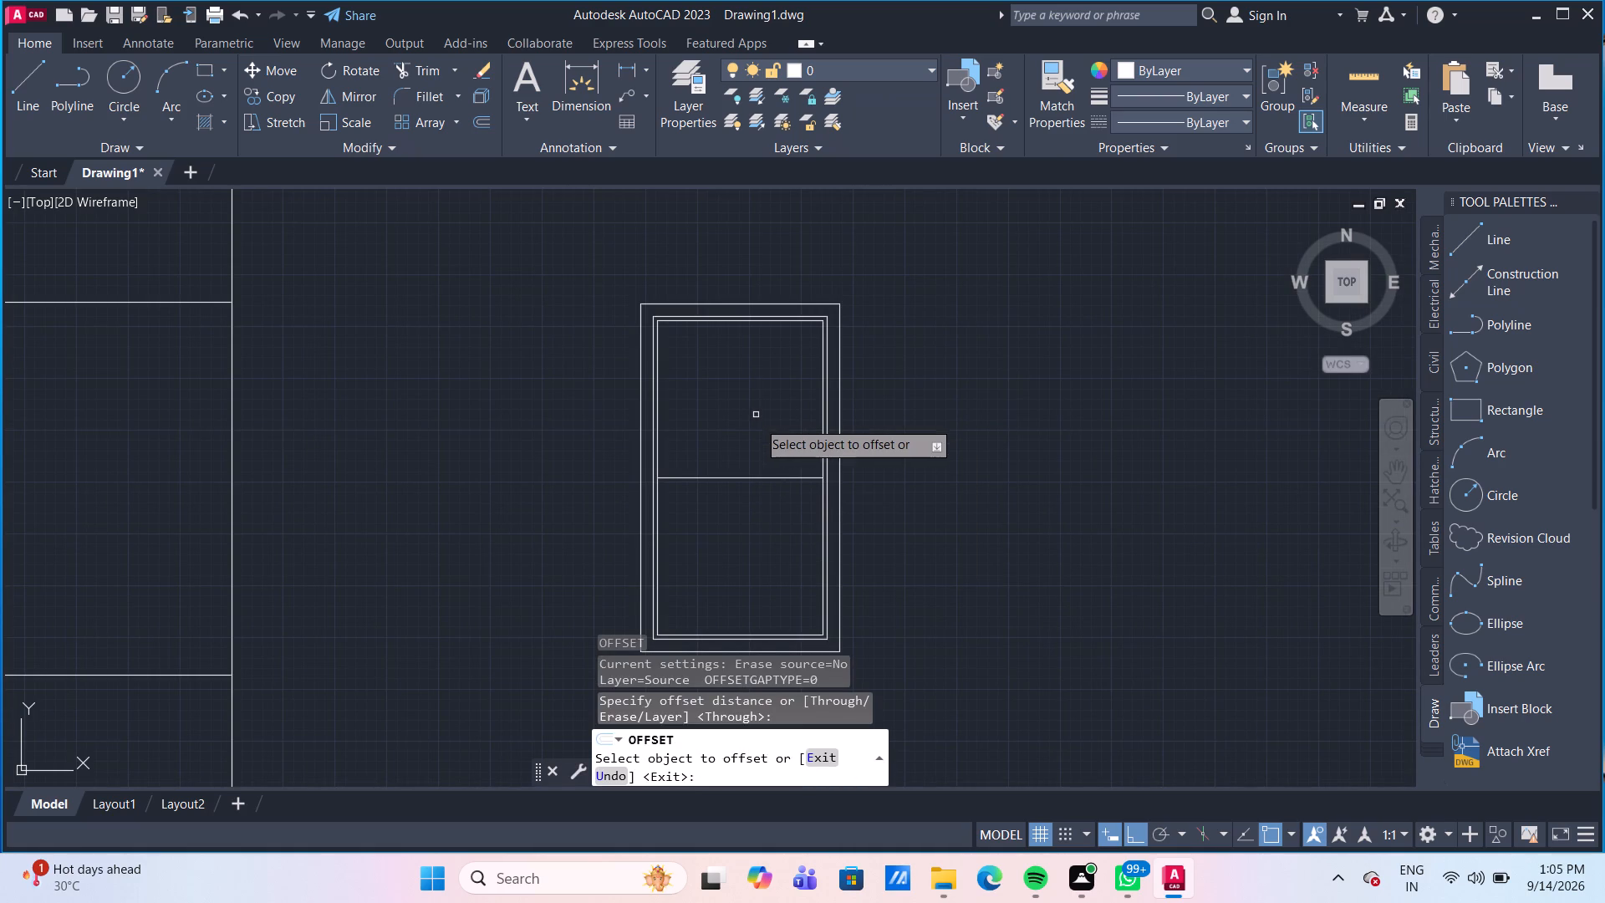
{"action": "left_click", "coordinate": [772, 480]}
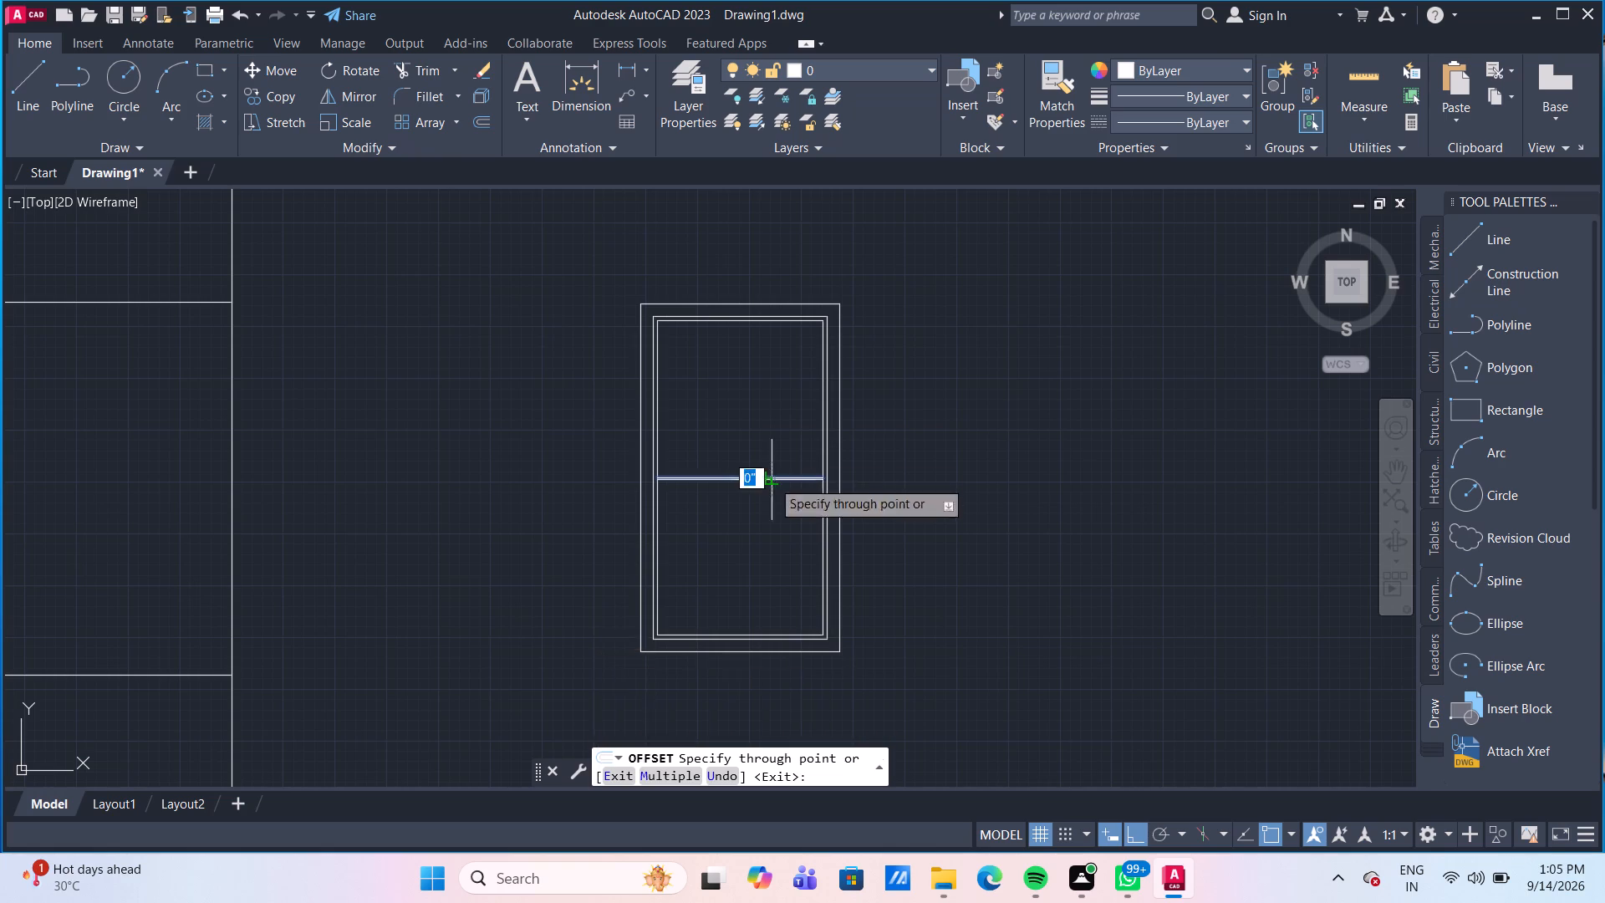
{"action": "type", "text": "1'7\""}
{"action": "key", "text": "Return"}
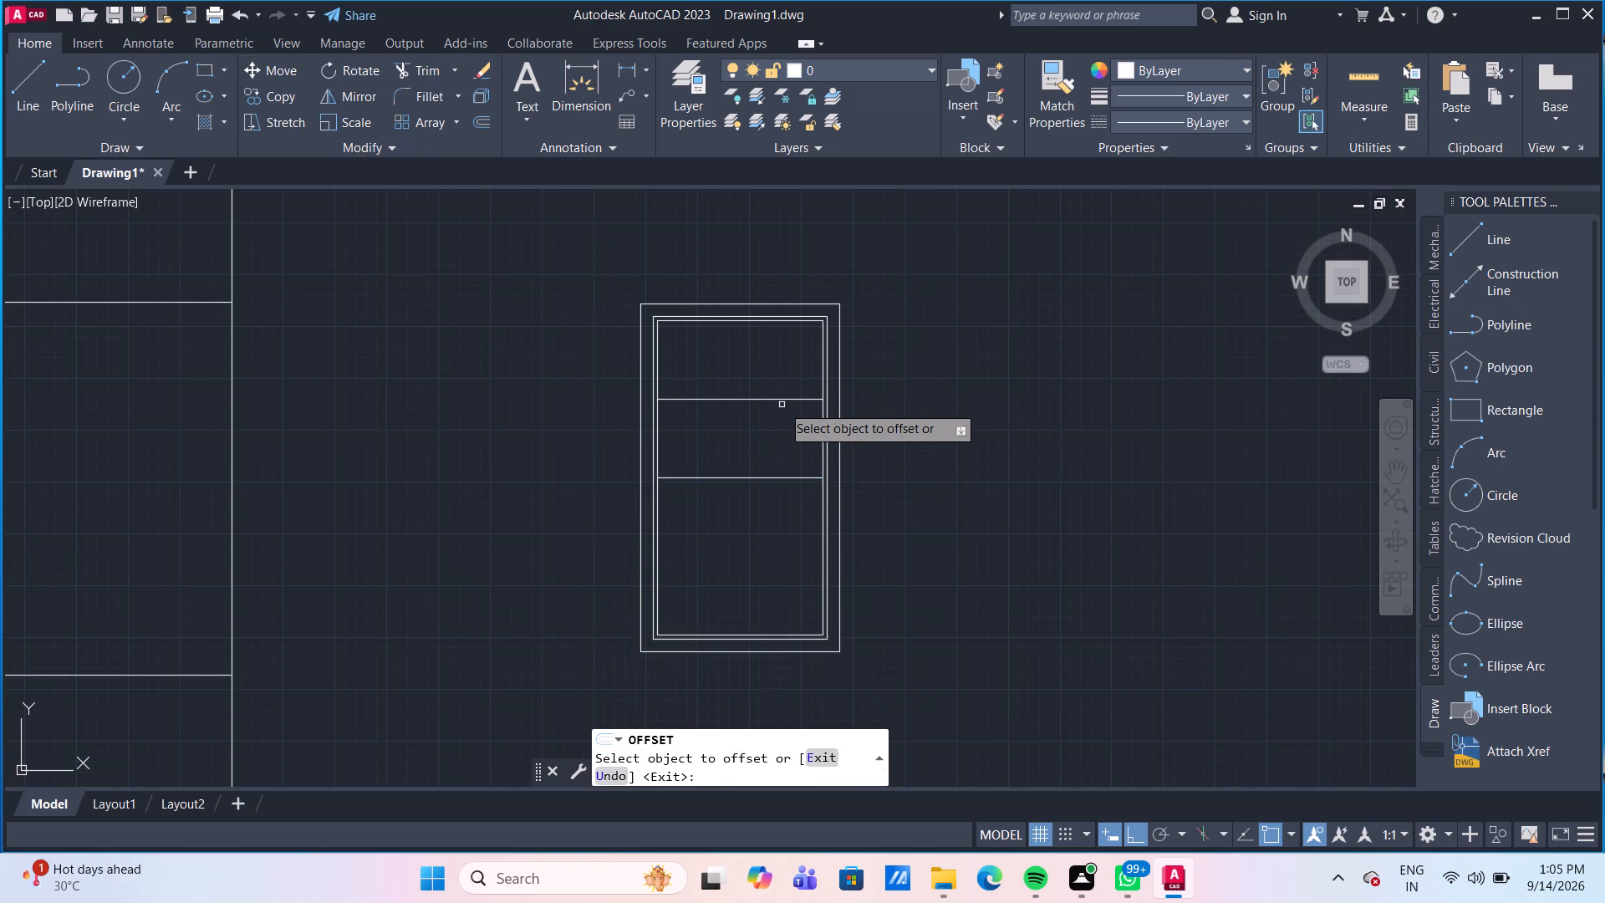
{"action": "left_click", "coordinate": [767, 480]}
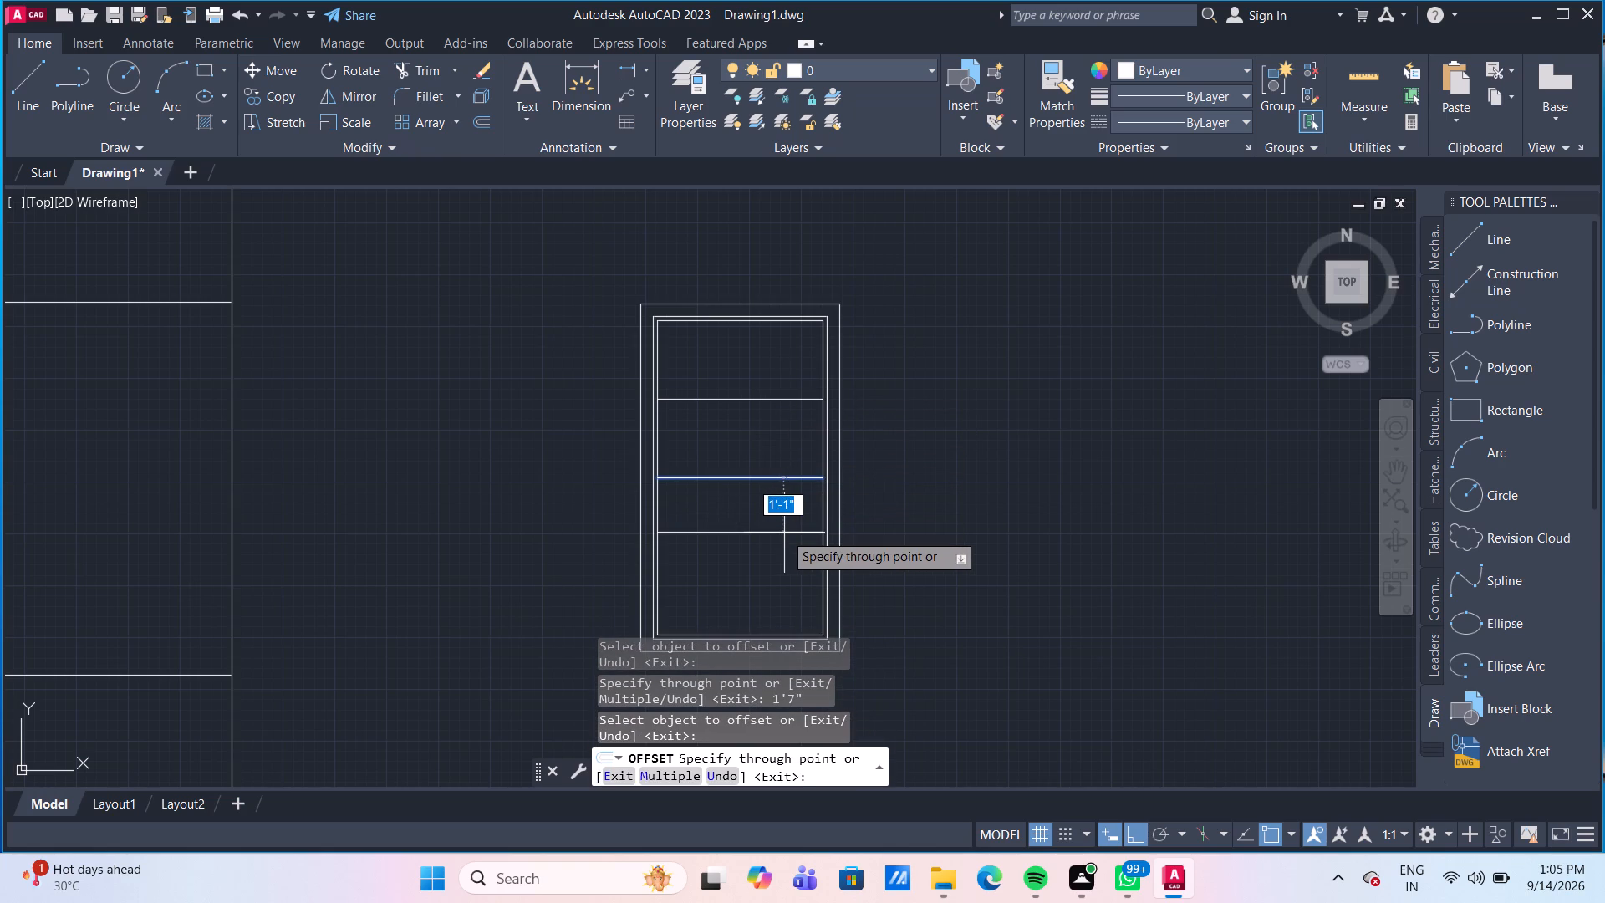
{"action": "type", "text": "1'7\""}
{"action": "key", "text": "Return"}
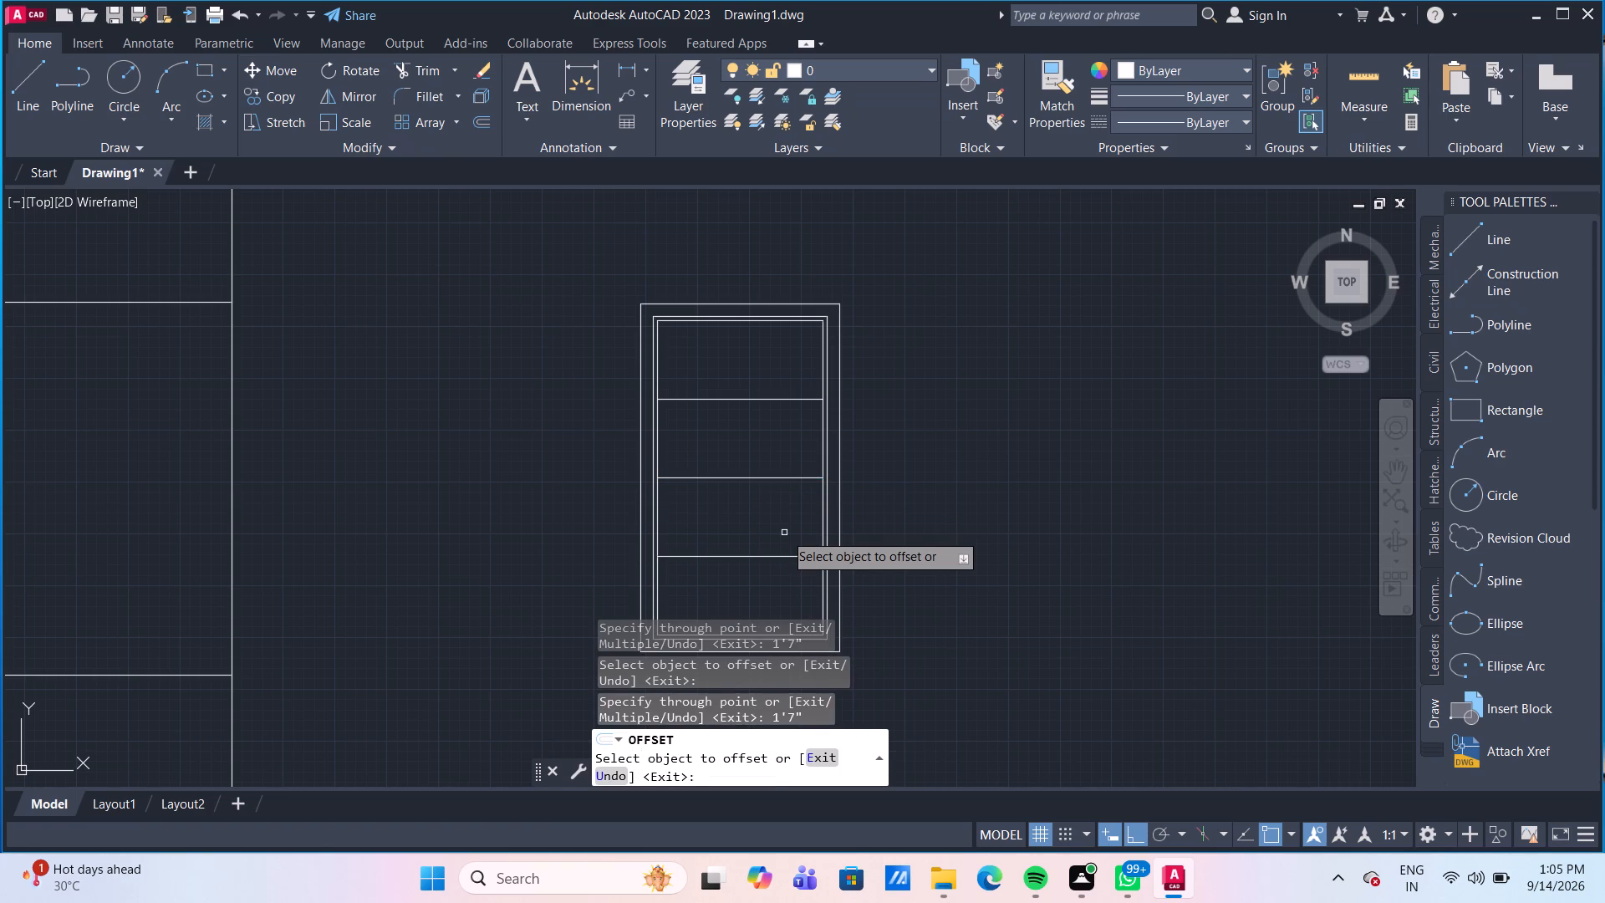
{"action": "key", "text": "Escape"}
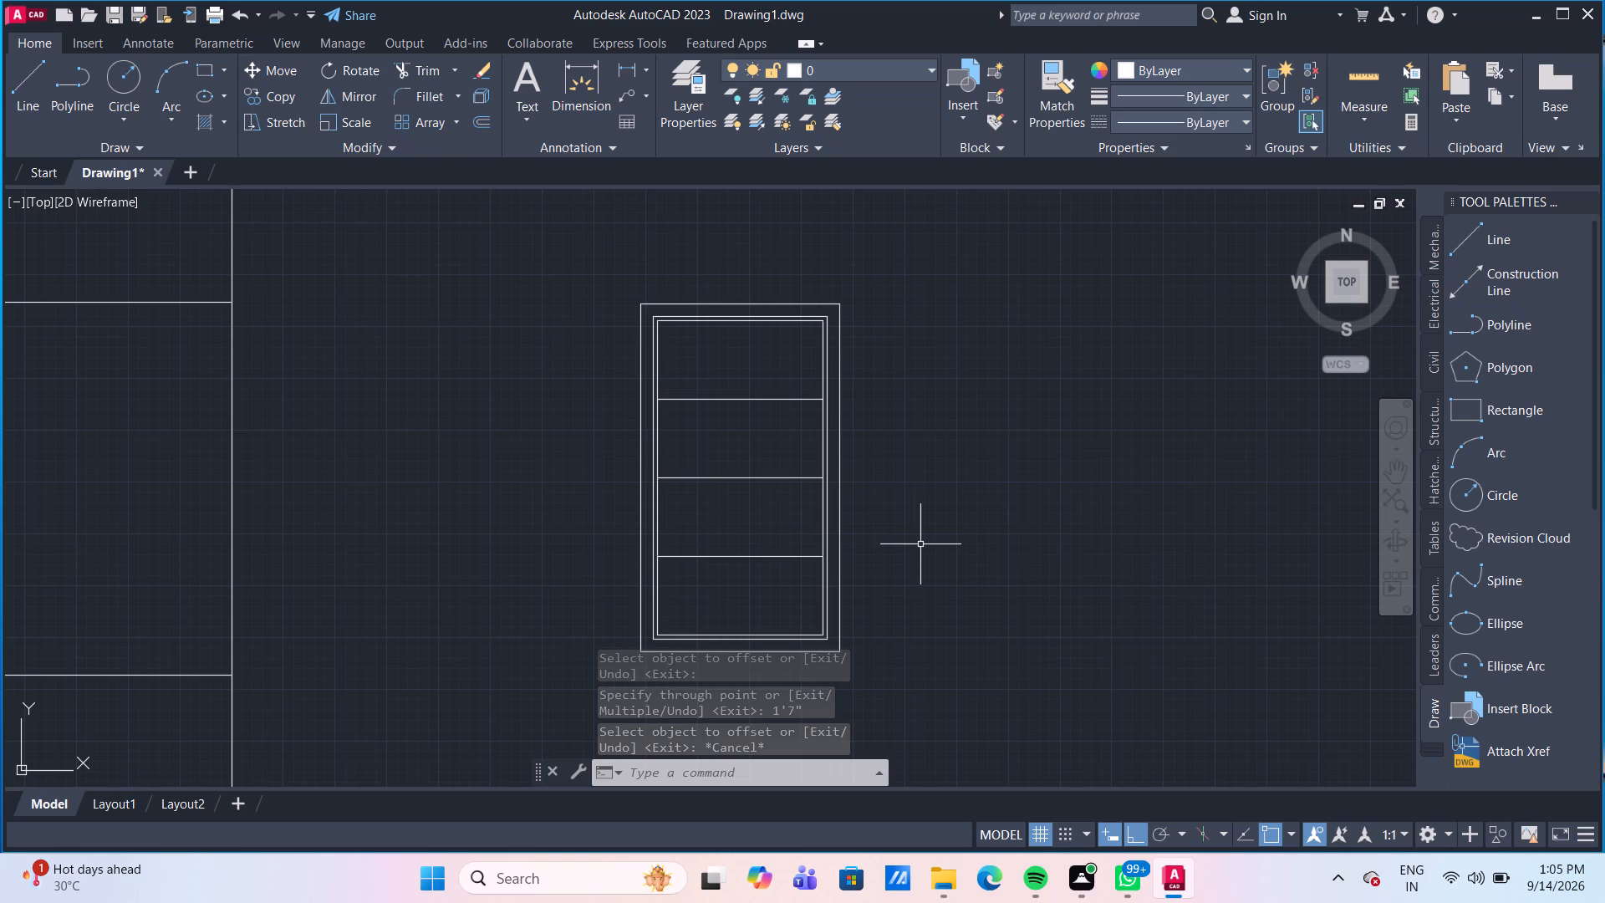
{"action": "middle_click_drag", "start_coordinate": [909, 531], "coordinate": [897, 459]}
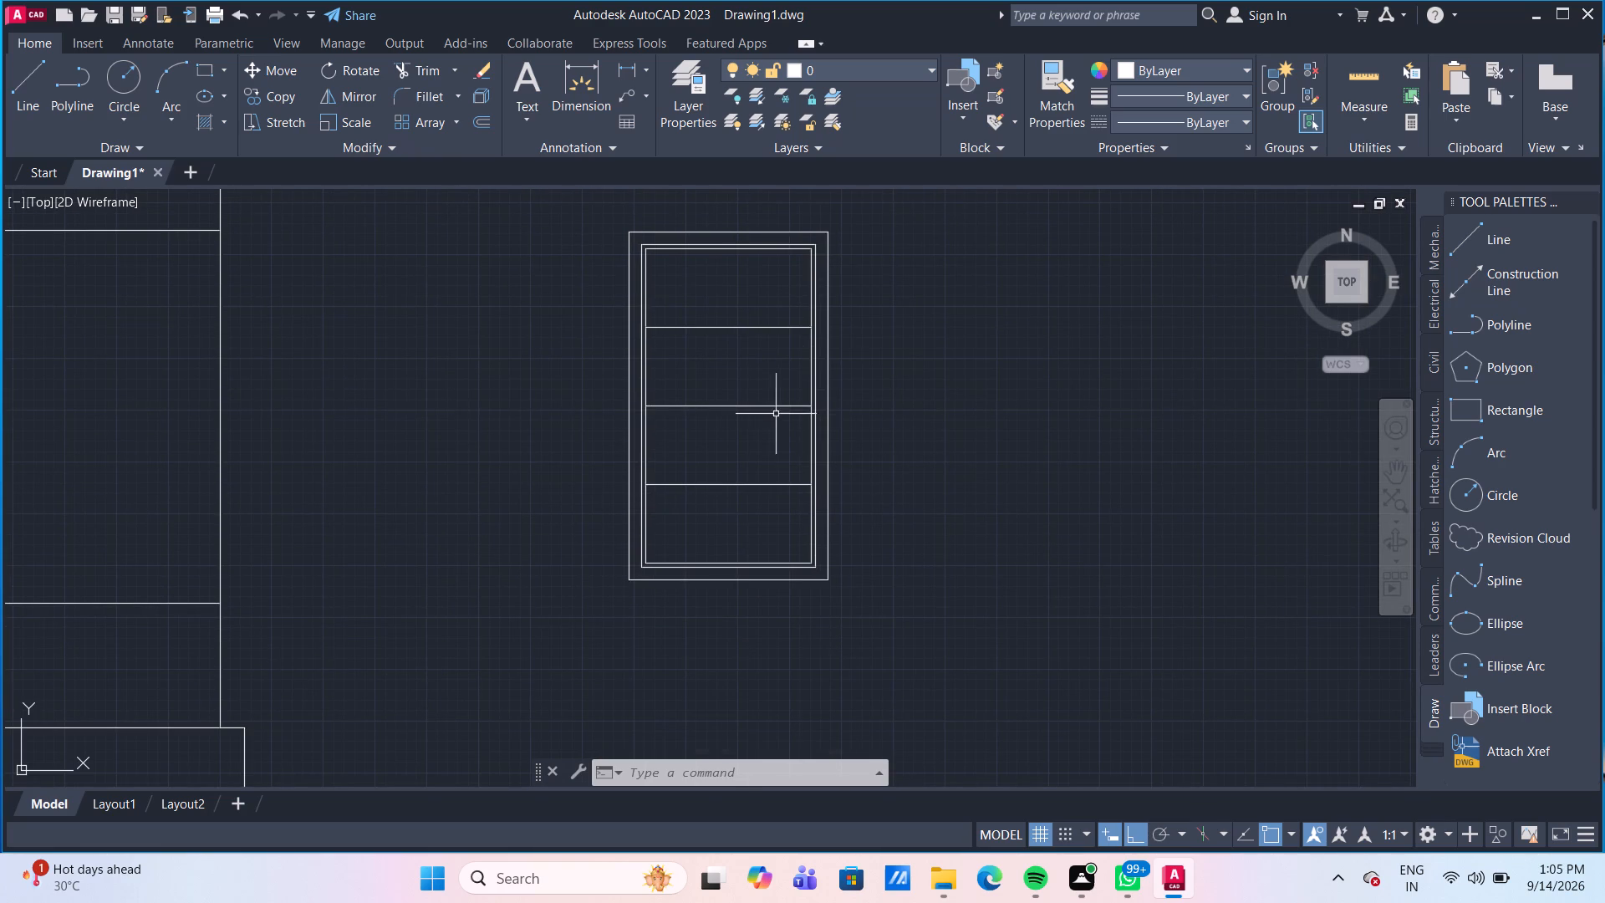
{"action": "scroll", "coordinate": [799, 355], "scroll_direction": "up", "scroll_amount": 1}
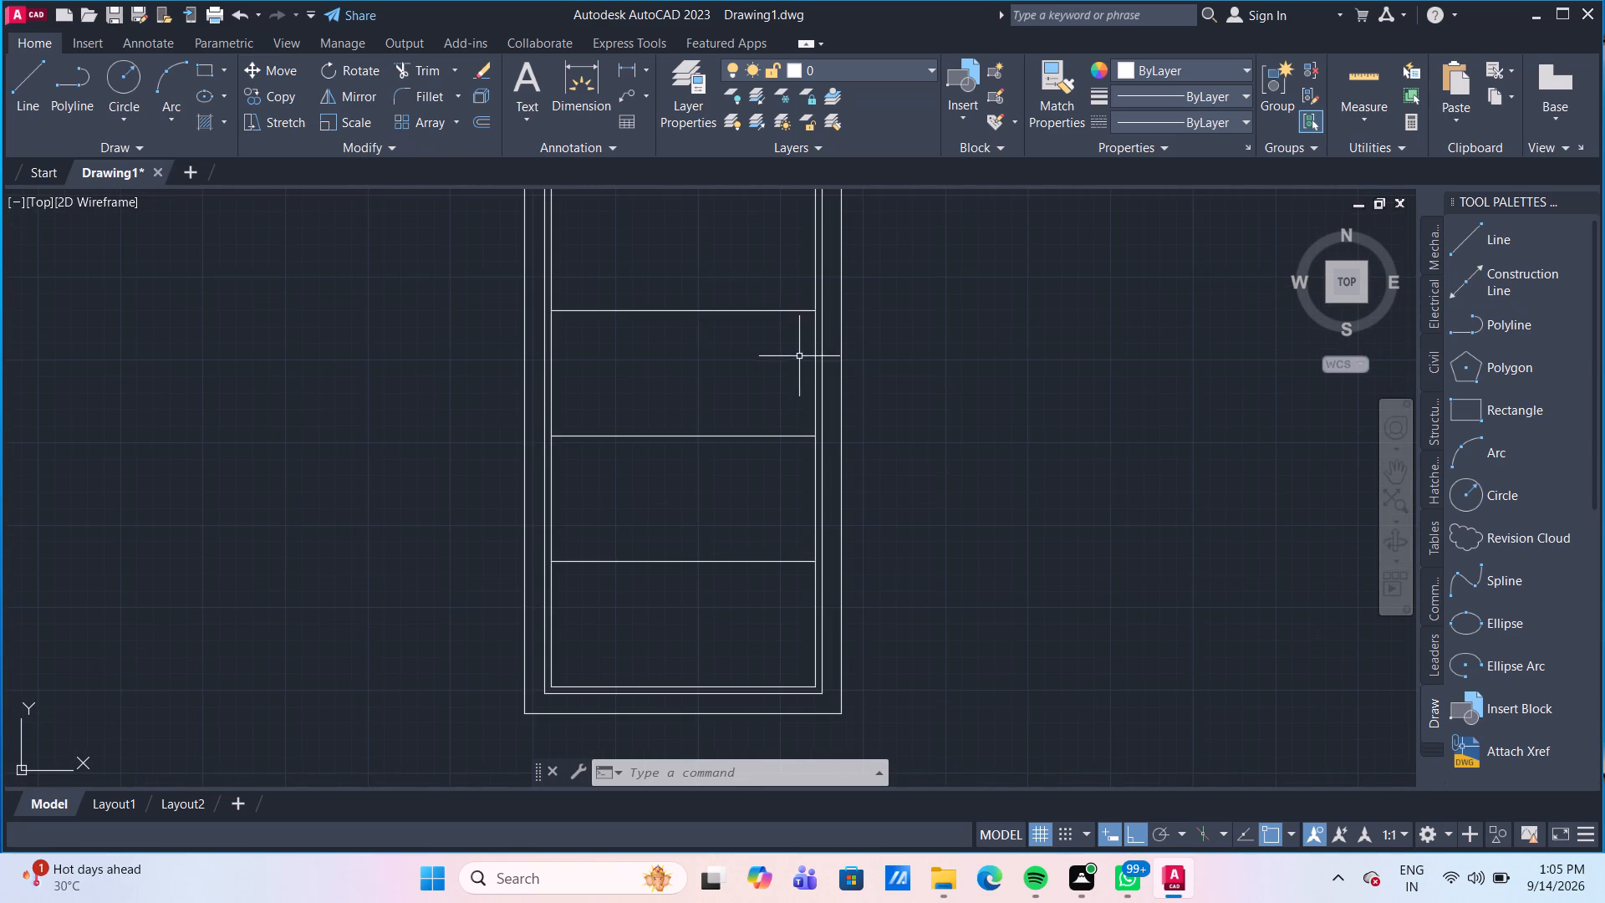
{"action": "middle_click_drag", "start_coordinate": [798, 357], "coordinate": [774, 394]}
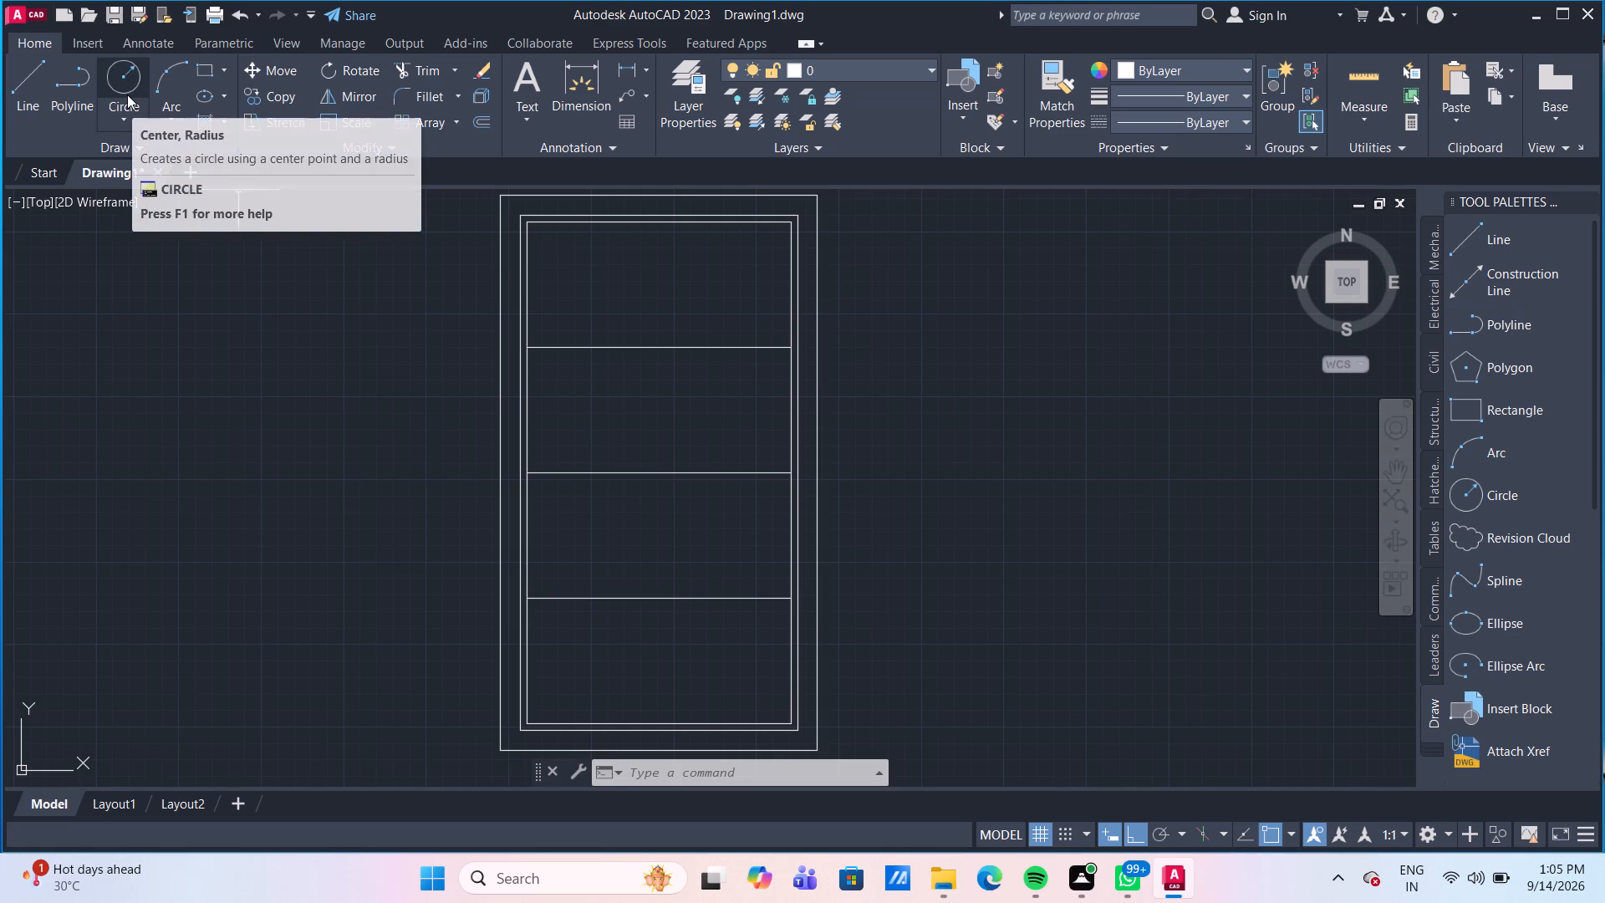
Draw a vertical ellipse with 1" and 3" radii in the second panel from the top, near the innermost rectangle's right side.
{"action": "left_click", "coordinate": [208, 96]}
{"action": "scroll", "coordinate": [759, 412], "scroll_direction": "up", "scroll_amount": 1}
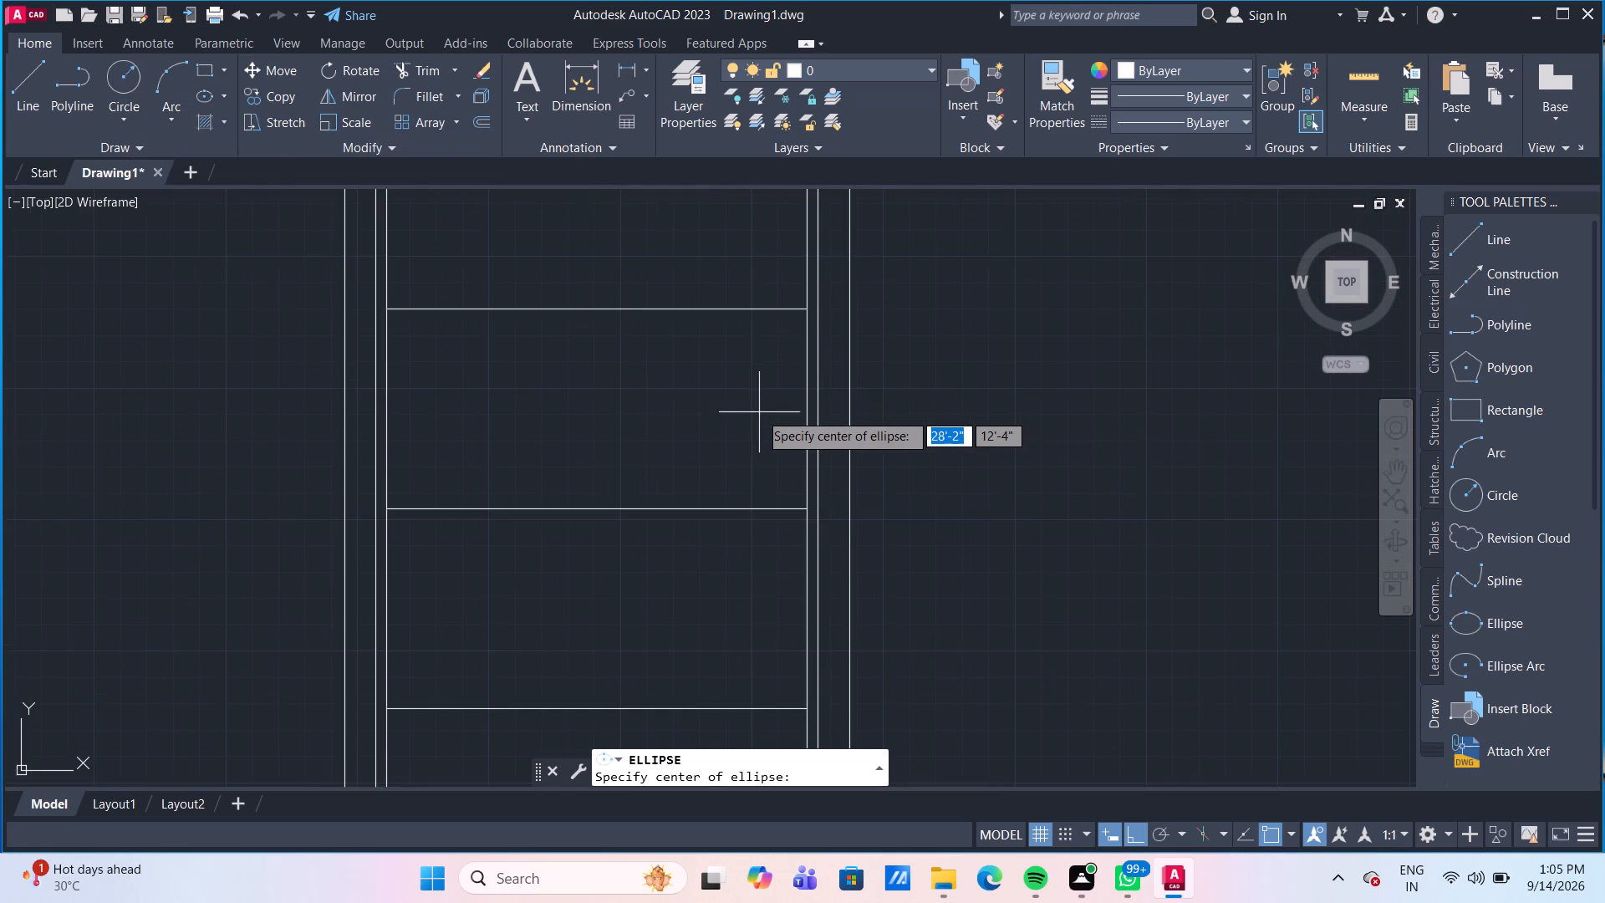
{"action": "scroll", "coordinate": [787, 390], "scroll_direction": "up", "scroll_amount": 1}
{"action": "left_click", "coordinate": [790, 384]}
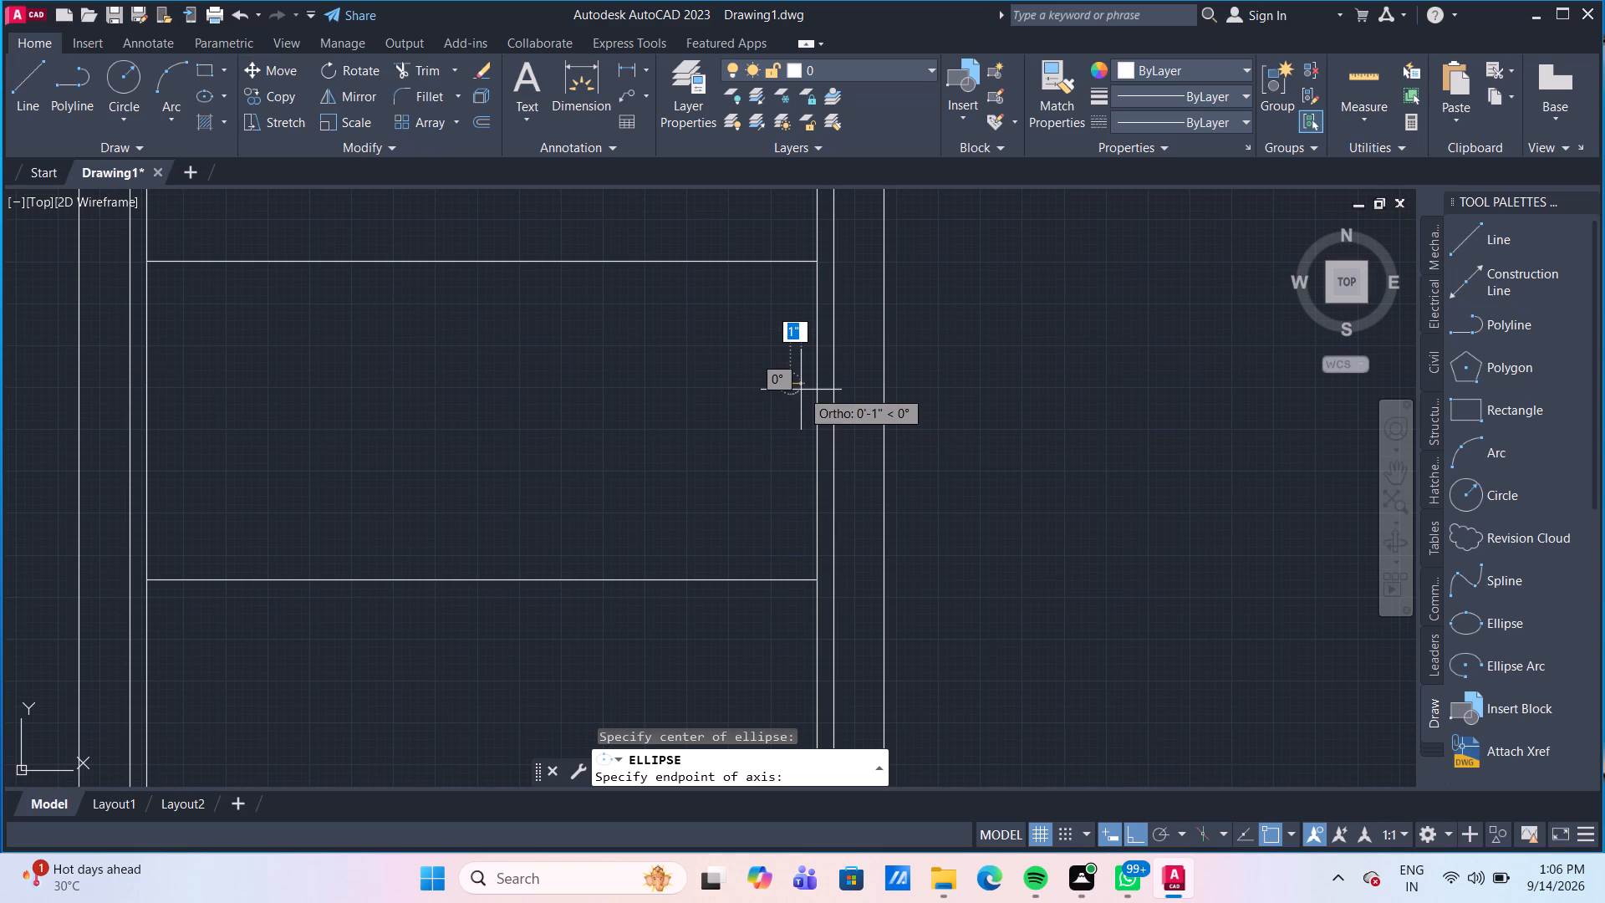
{"action": "type", "text": "1\""}
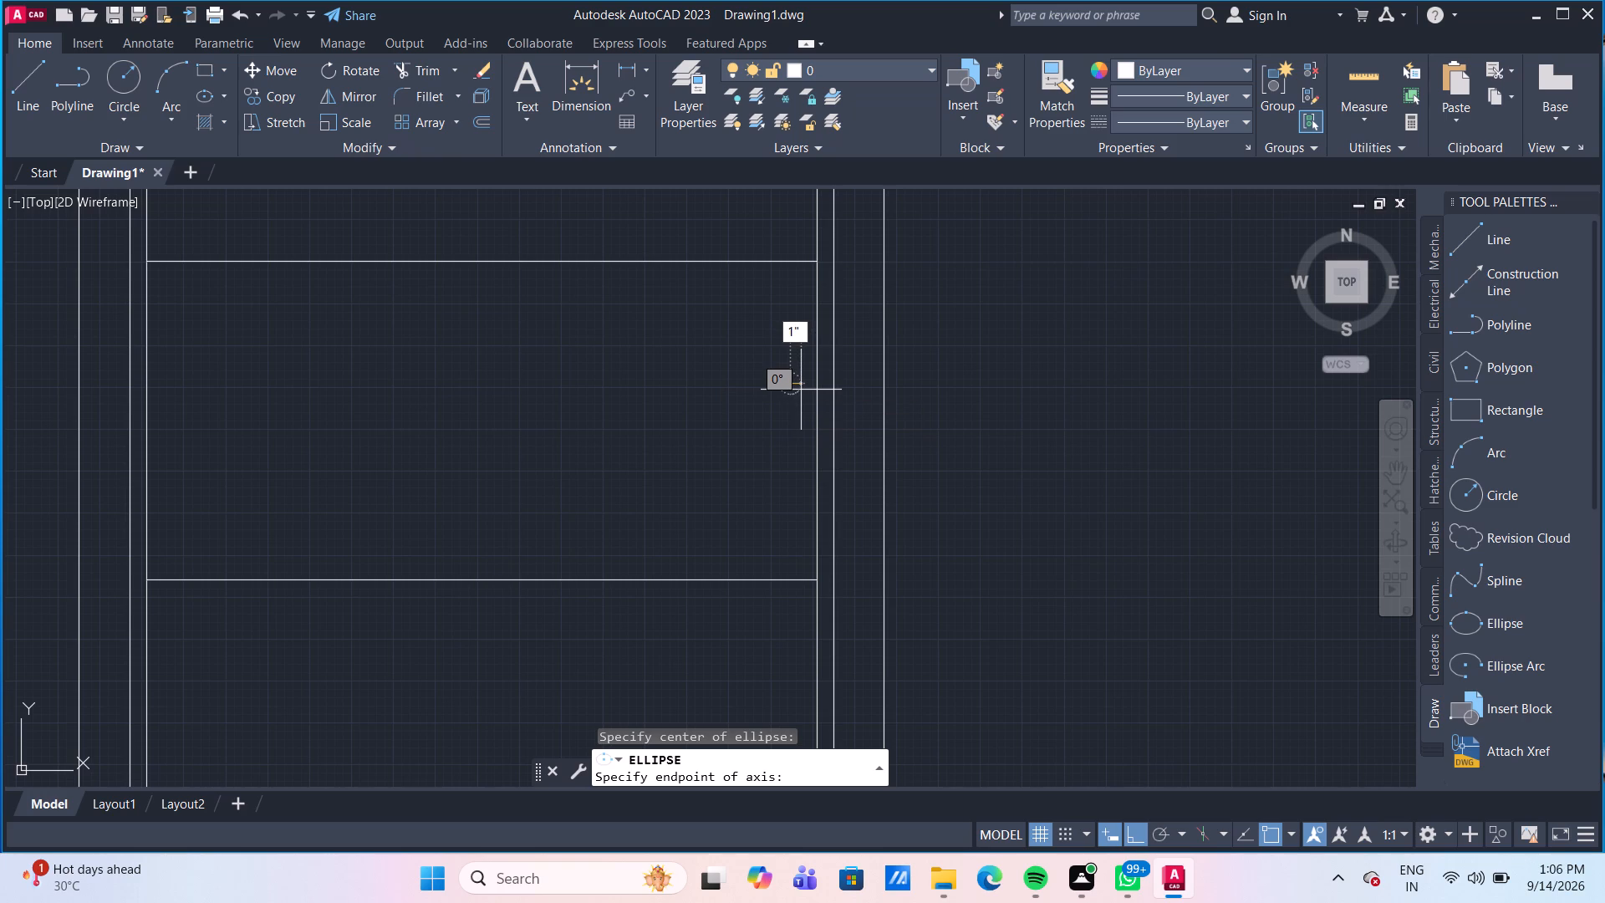
{"action": "key", "text": "Return"}
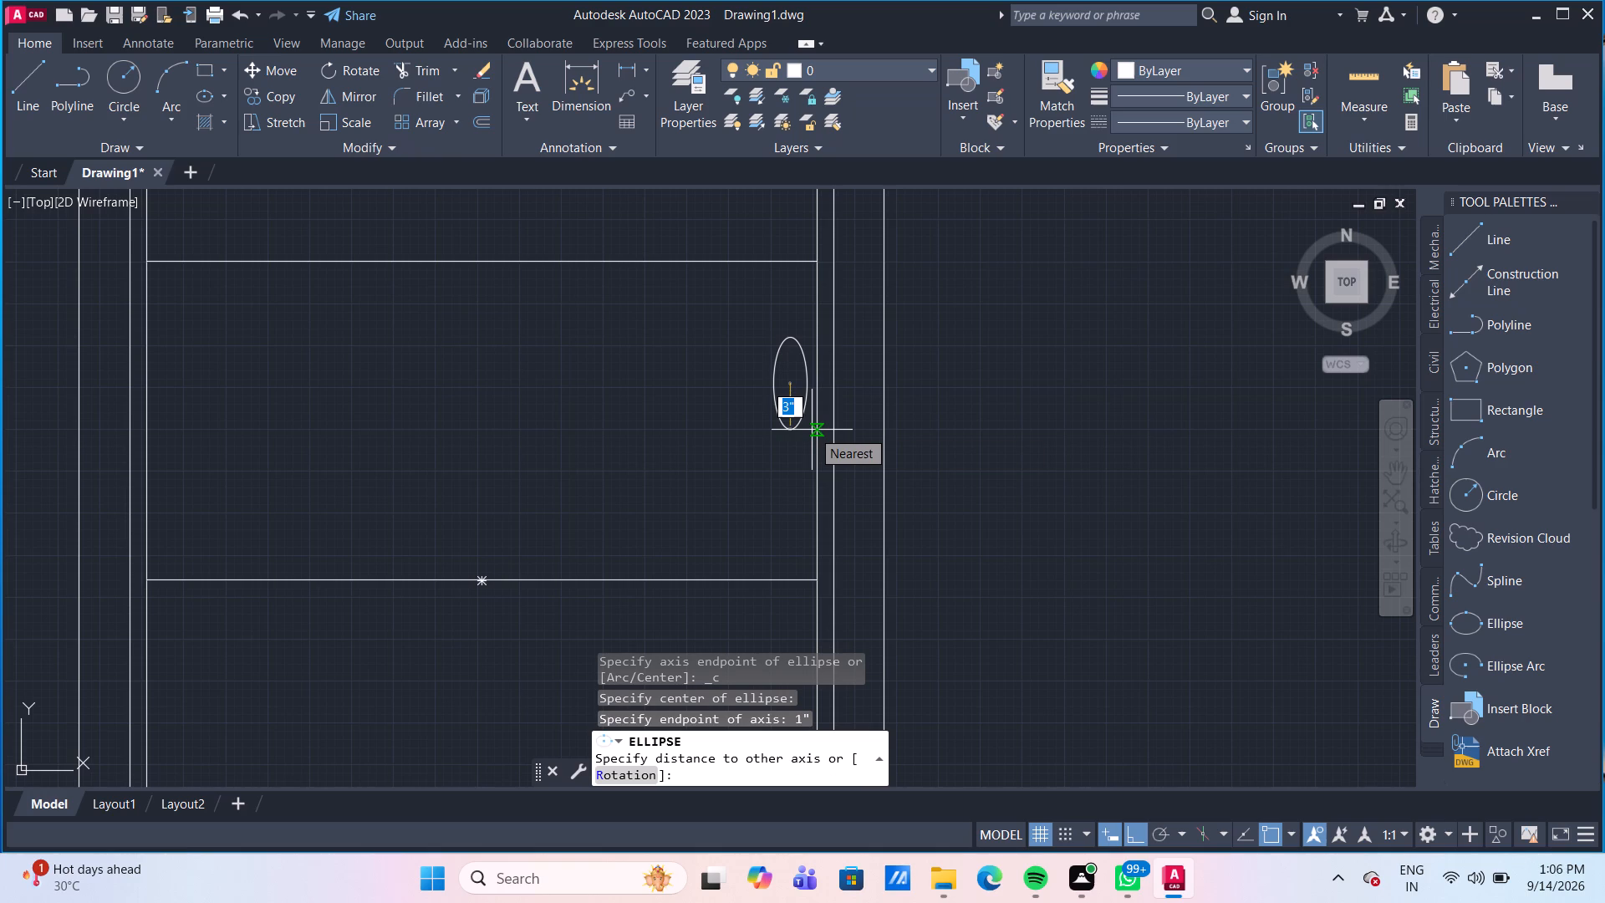
{"action": "type", "text": "3\""}
{"action": "key", "text": "Return"}
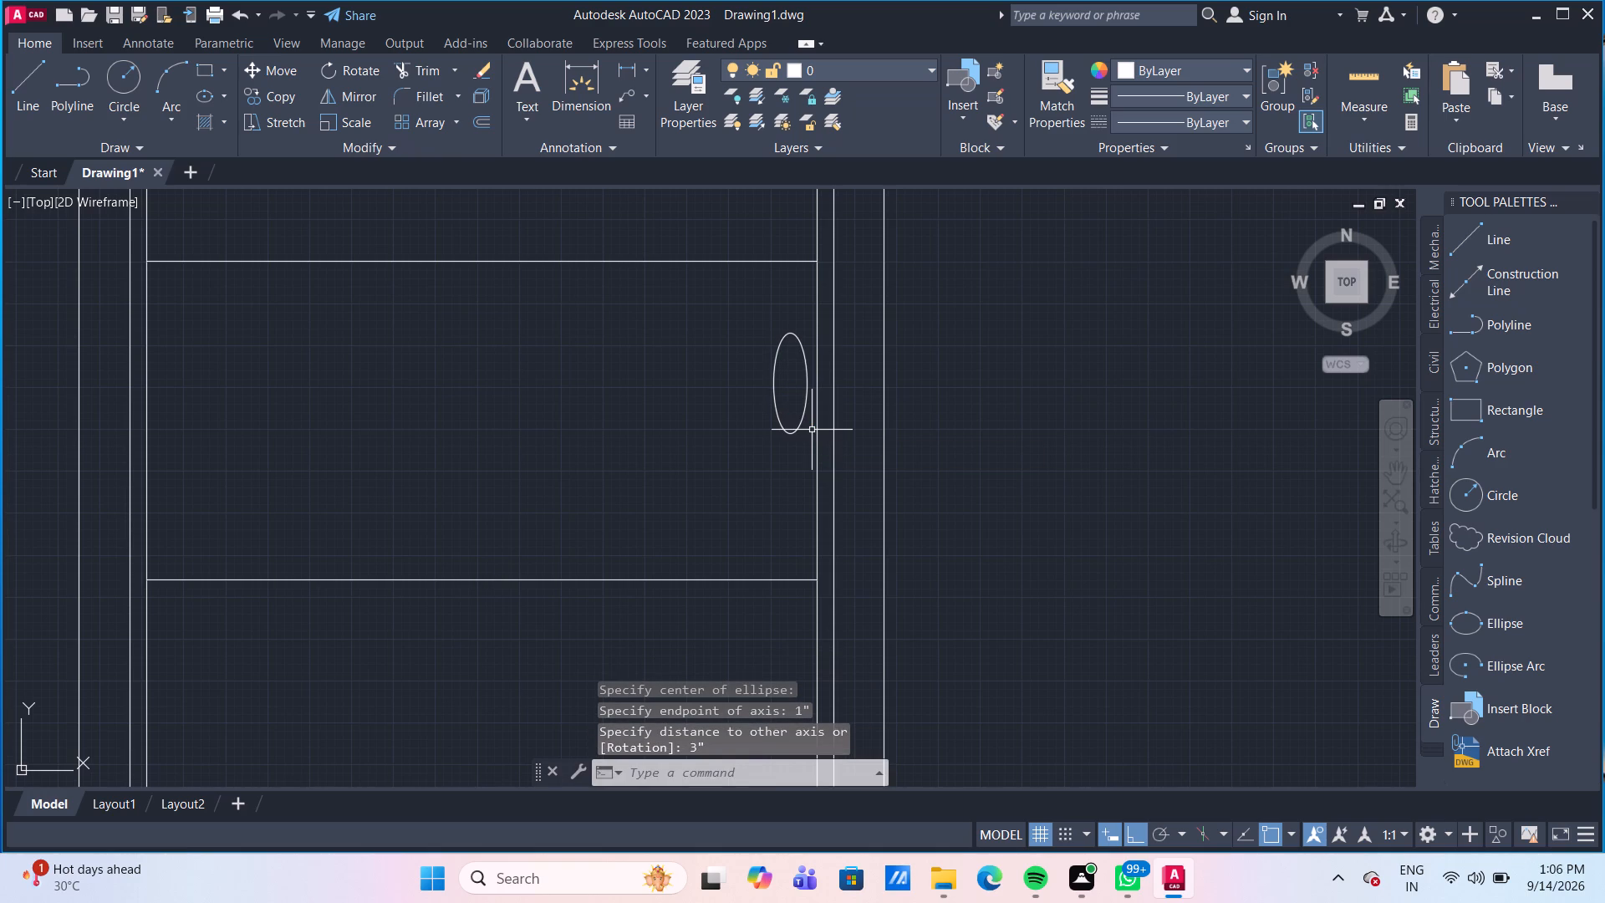
Dimension the height of the second panel from the top, placing the dimension inside the panel just left of the ellipse.
{"action": "scroll", "coordinate": [798, 473], "scroll_direction": "down", "scroll_amount": 1}
{"action": "middle_click_drag", "start_coordinate": [790, 472], "coordinate": [761, 427]}
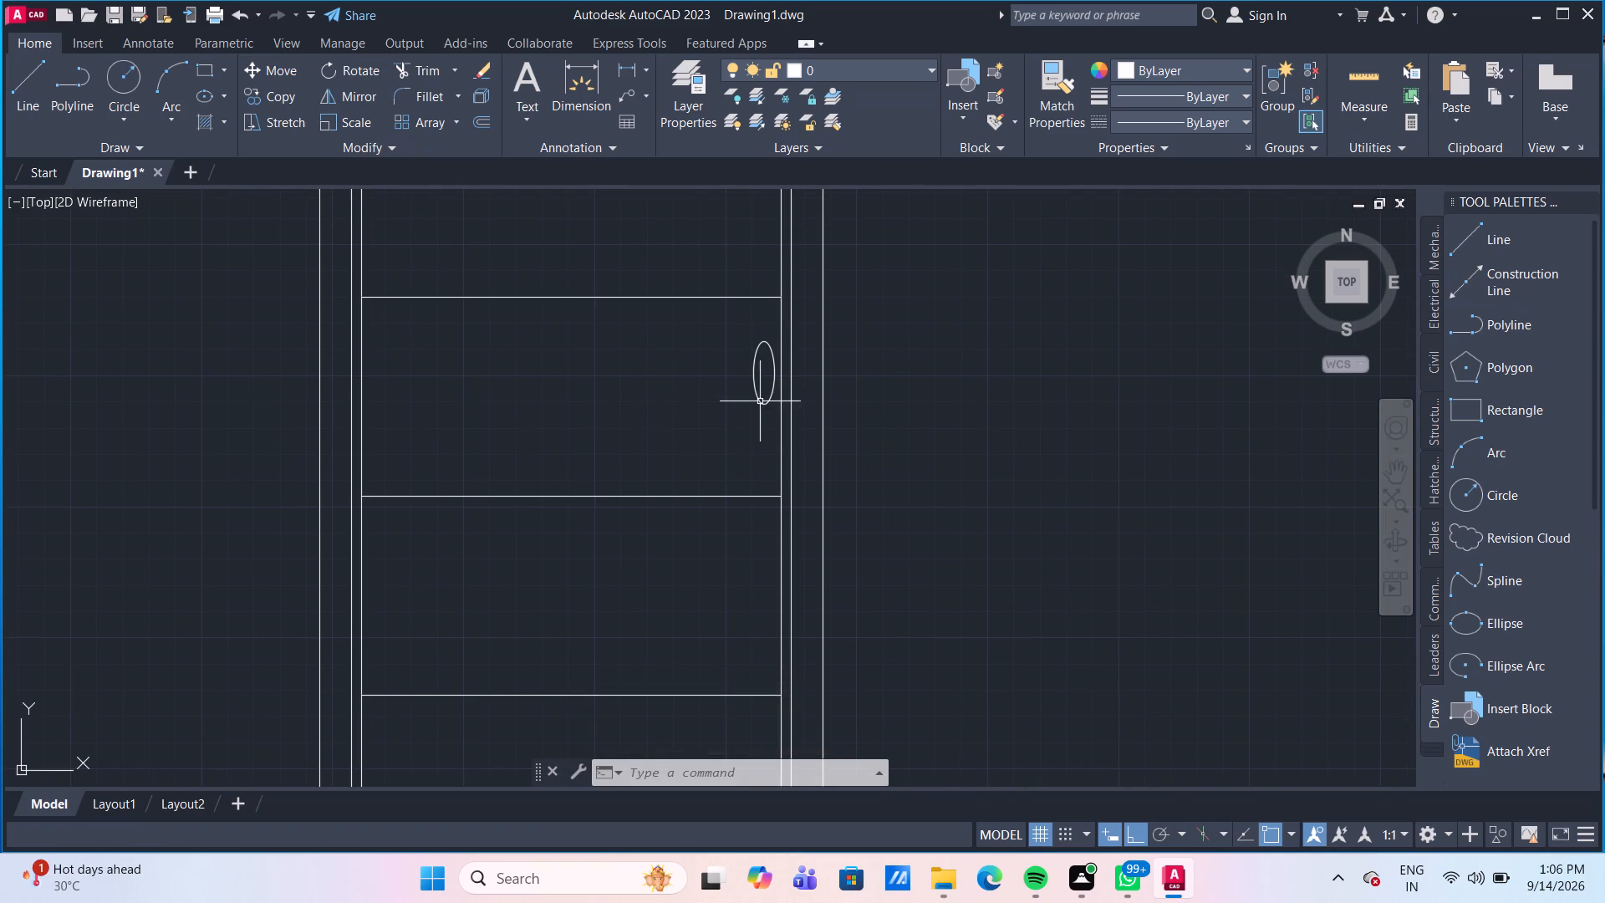
{"action": "middle_click_drag", "start_coordinate": [760, 401], "coordinate": [650, 446]}
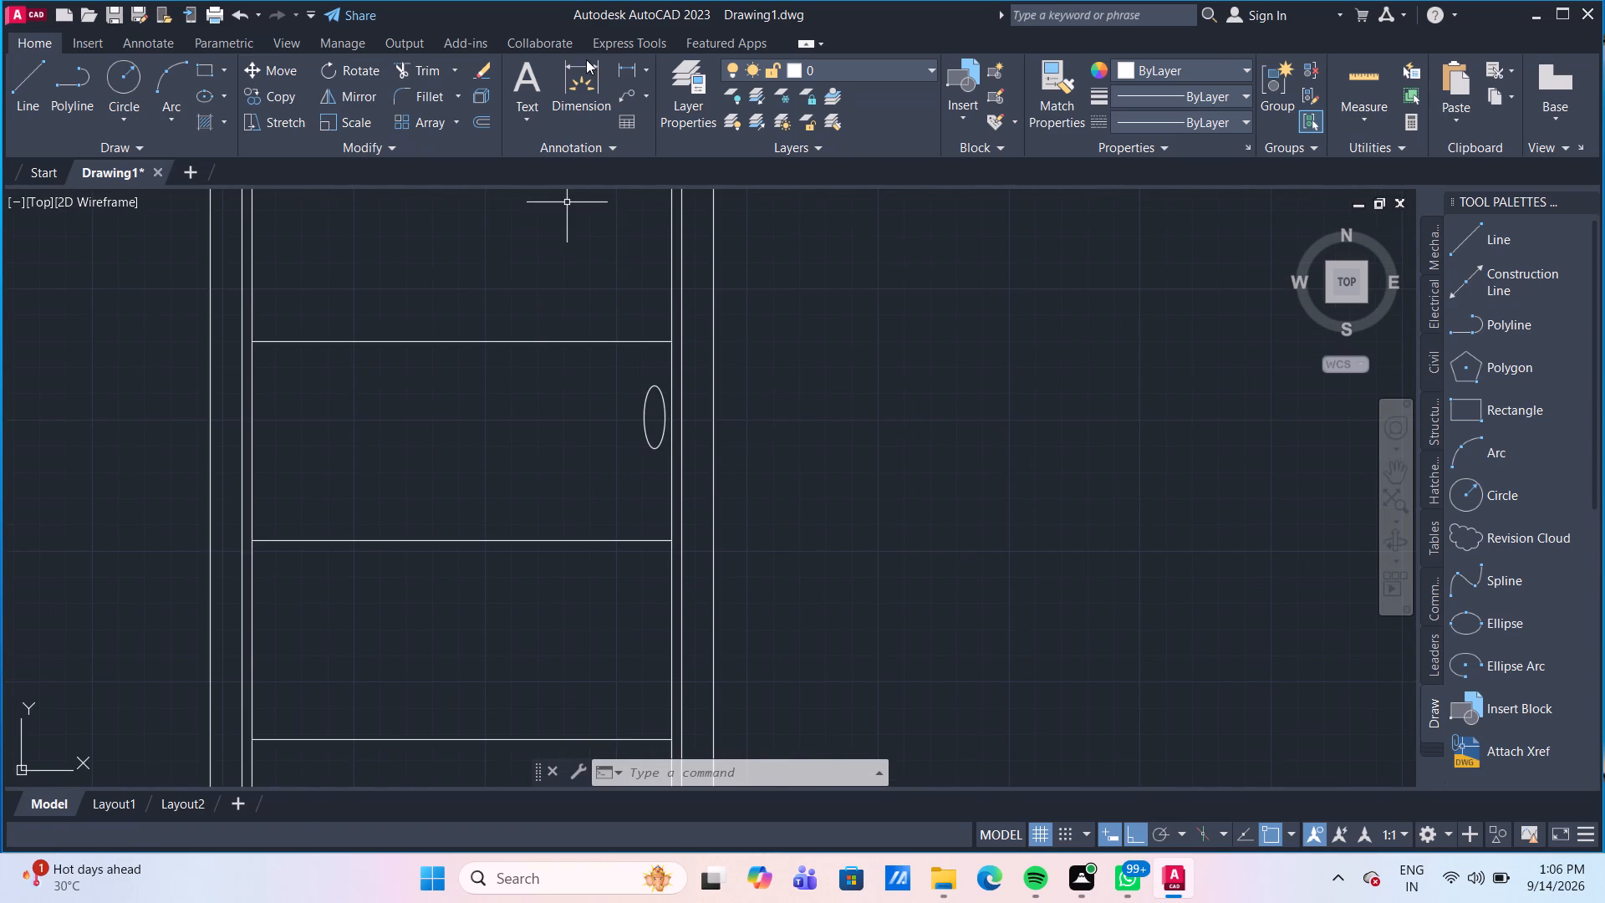
{"action": "left_click", "coordinate": [586, 59]}
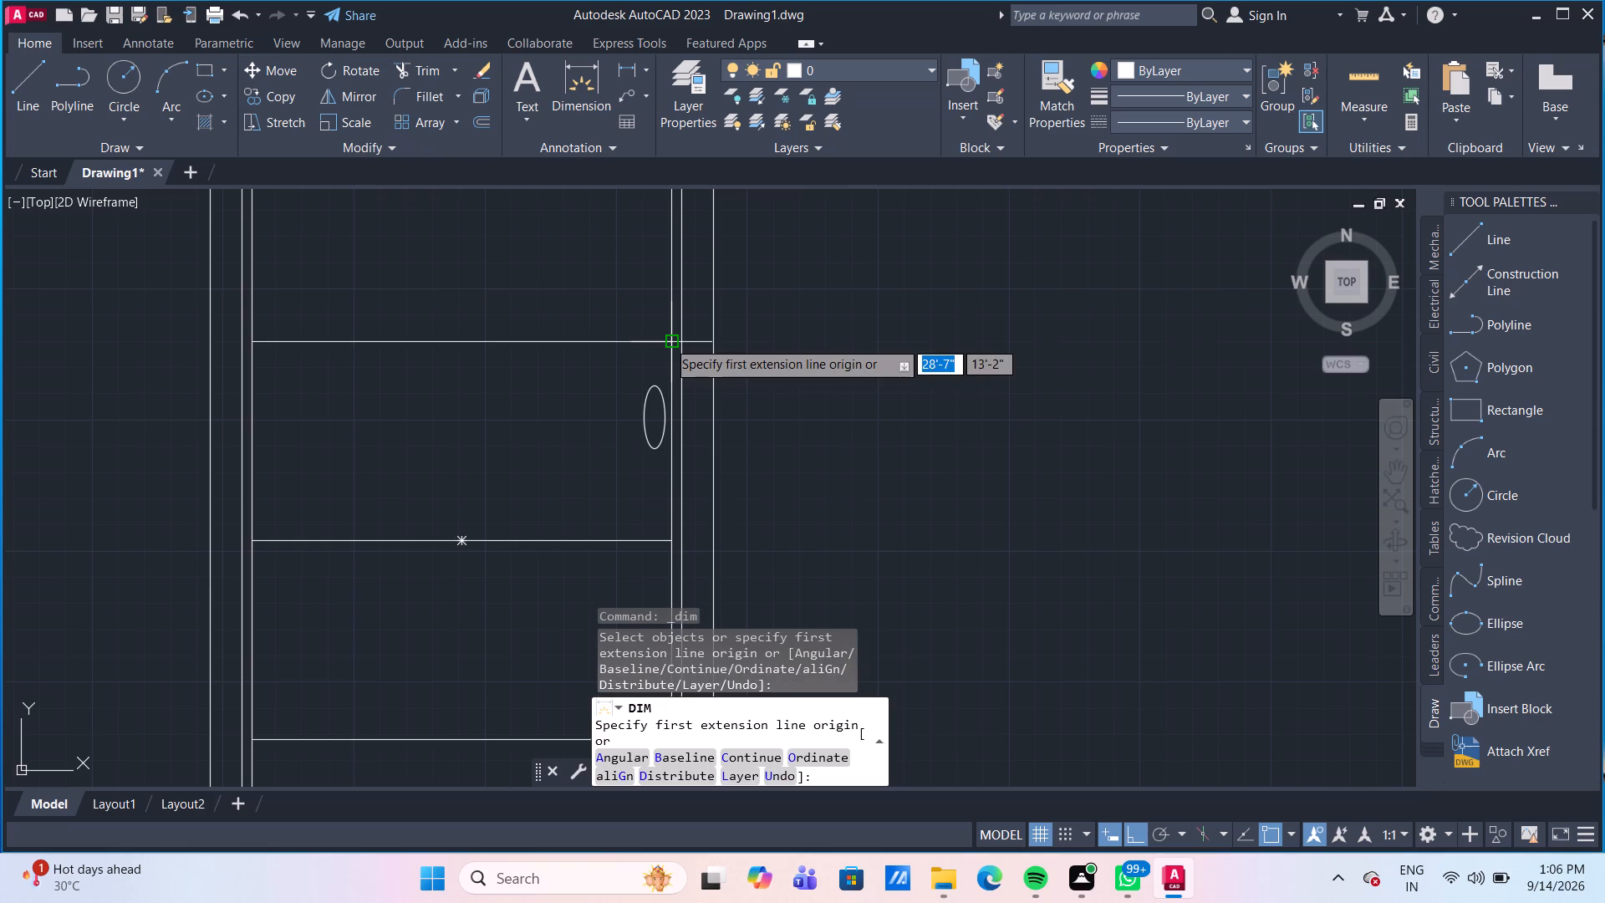
{"action": "left_click", "coordinate": [667, 340]}
{"action": "left_click", "coordinate": [670, 545]}
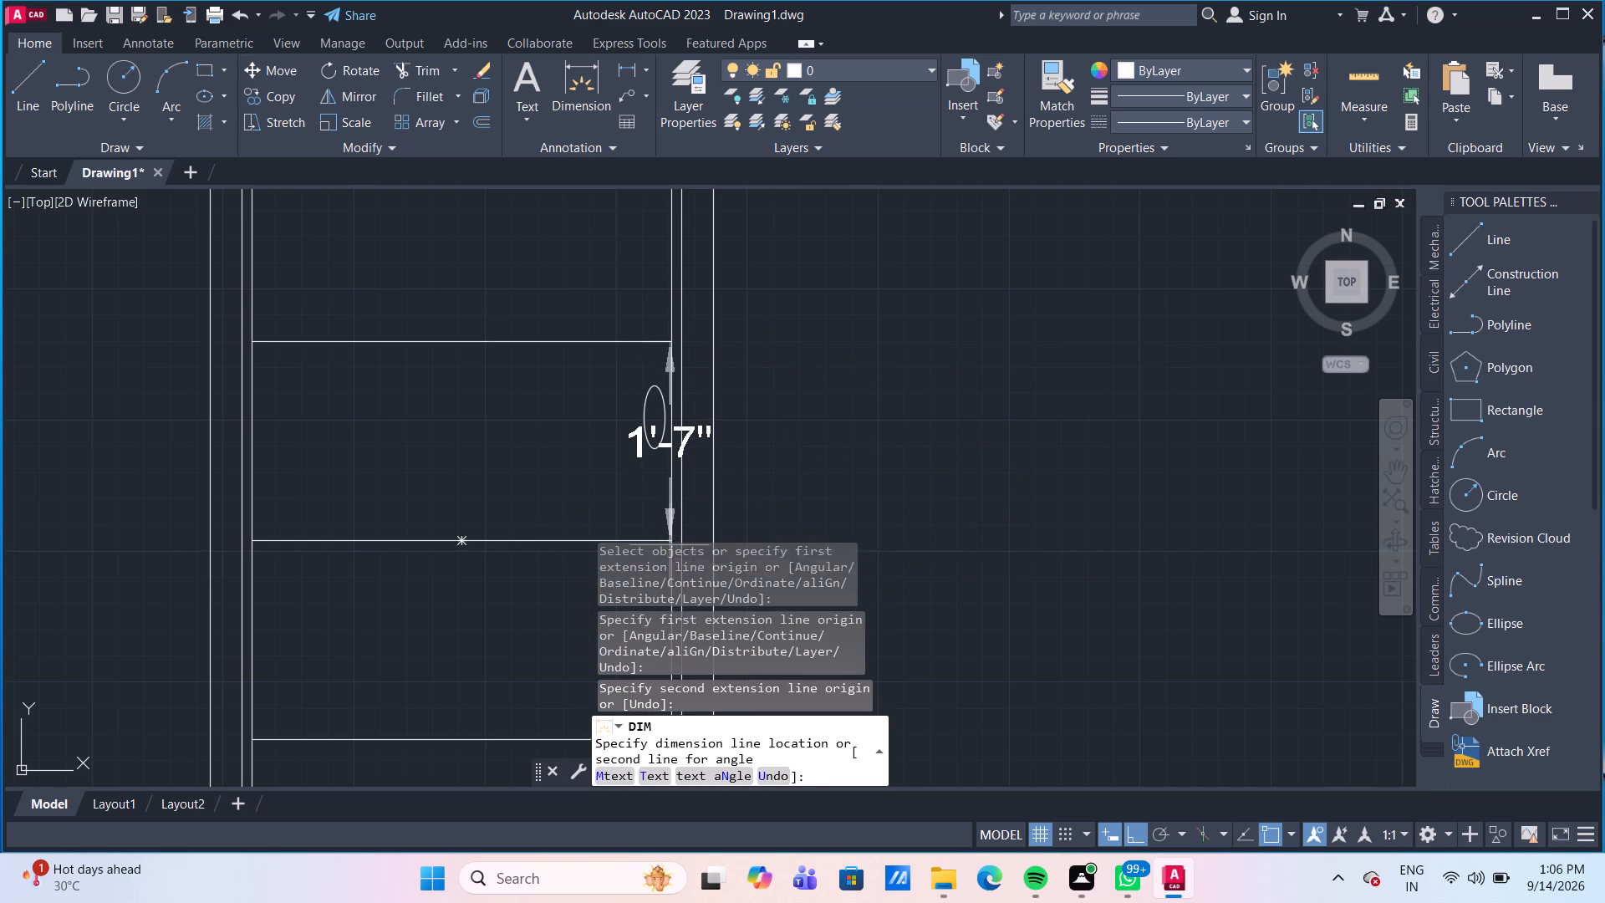
{"action": "left_click", "coordinate": [604, 526]}
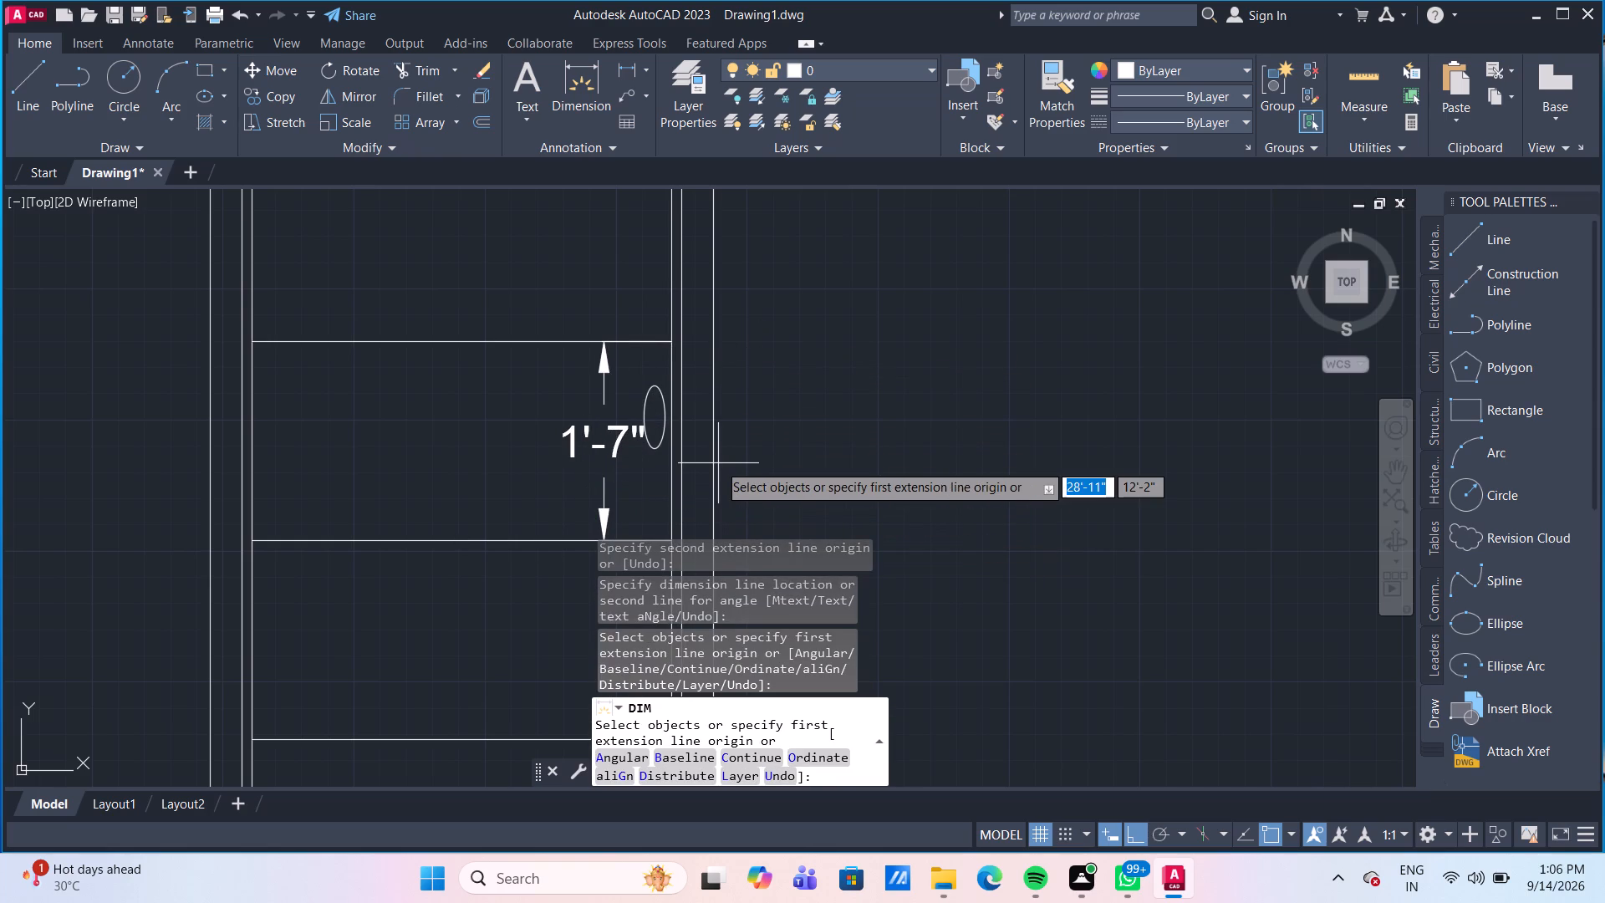
{"action": "scroll", "coordinate": [718, 463], "scroll_direction": "down", "scroll_amount": 1}
{"action": "key", "text": "Escape"}
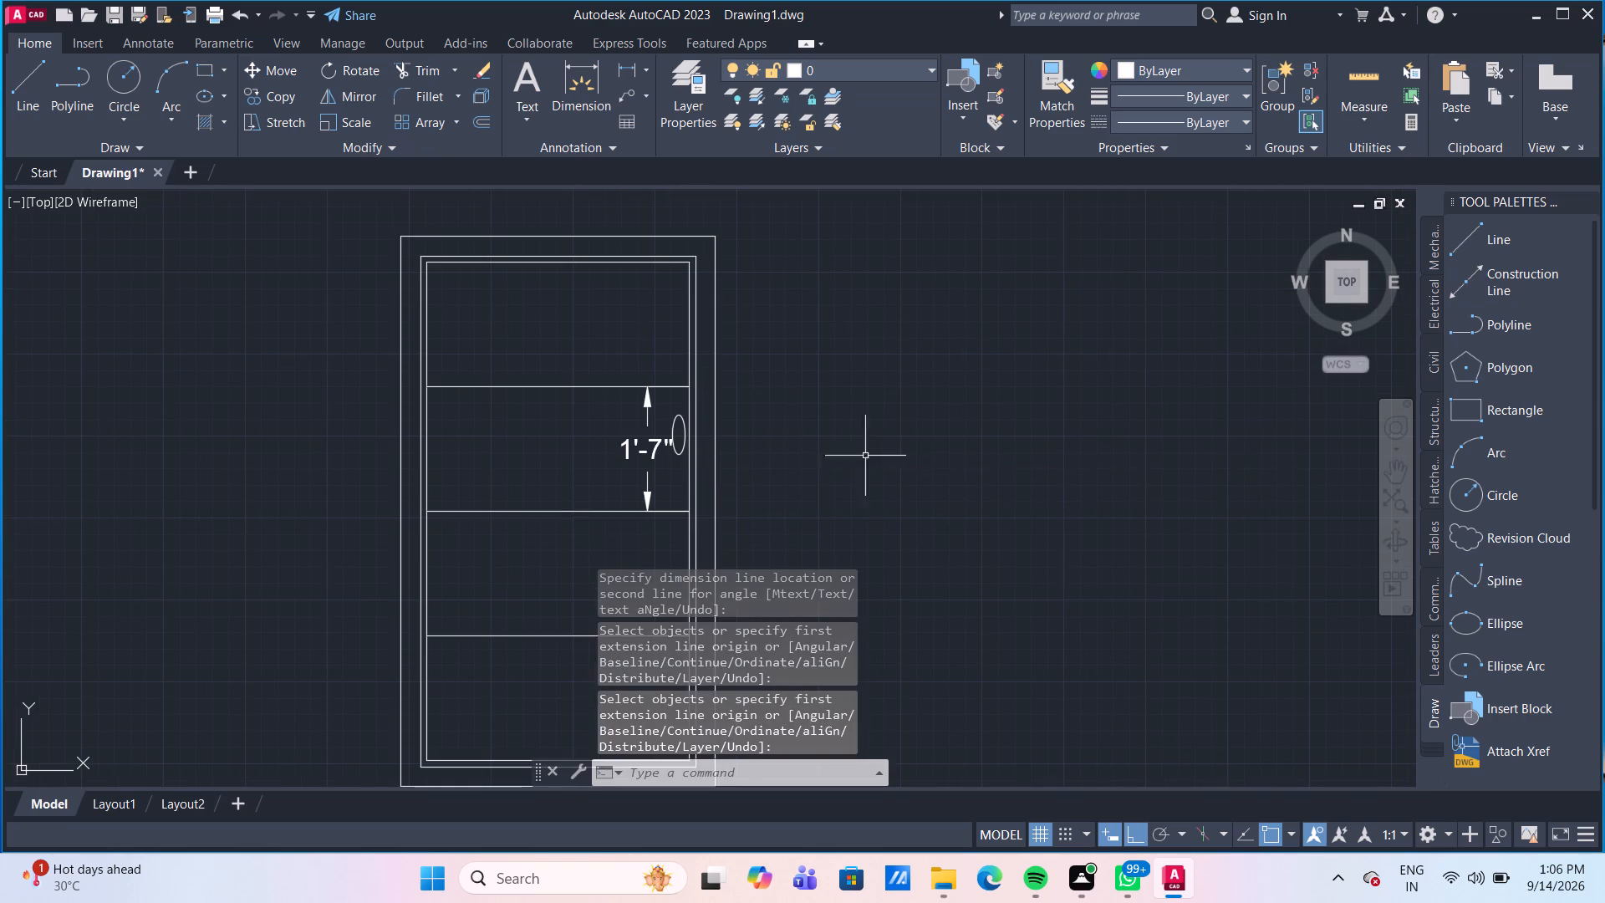
Draw a line 9.5" up the innermost rectangle's right side from its middle line, continuing horizontally left across the second panel.
{"action": "scroll", "coordinate": [851, 436], "scroll_direction": "up", "scroll_amount": 1}
{"action": "middle_click_drag", "start_coordinate": [828, 431], "coordinate": [802, 348]}
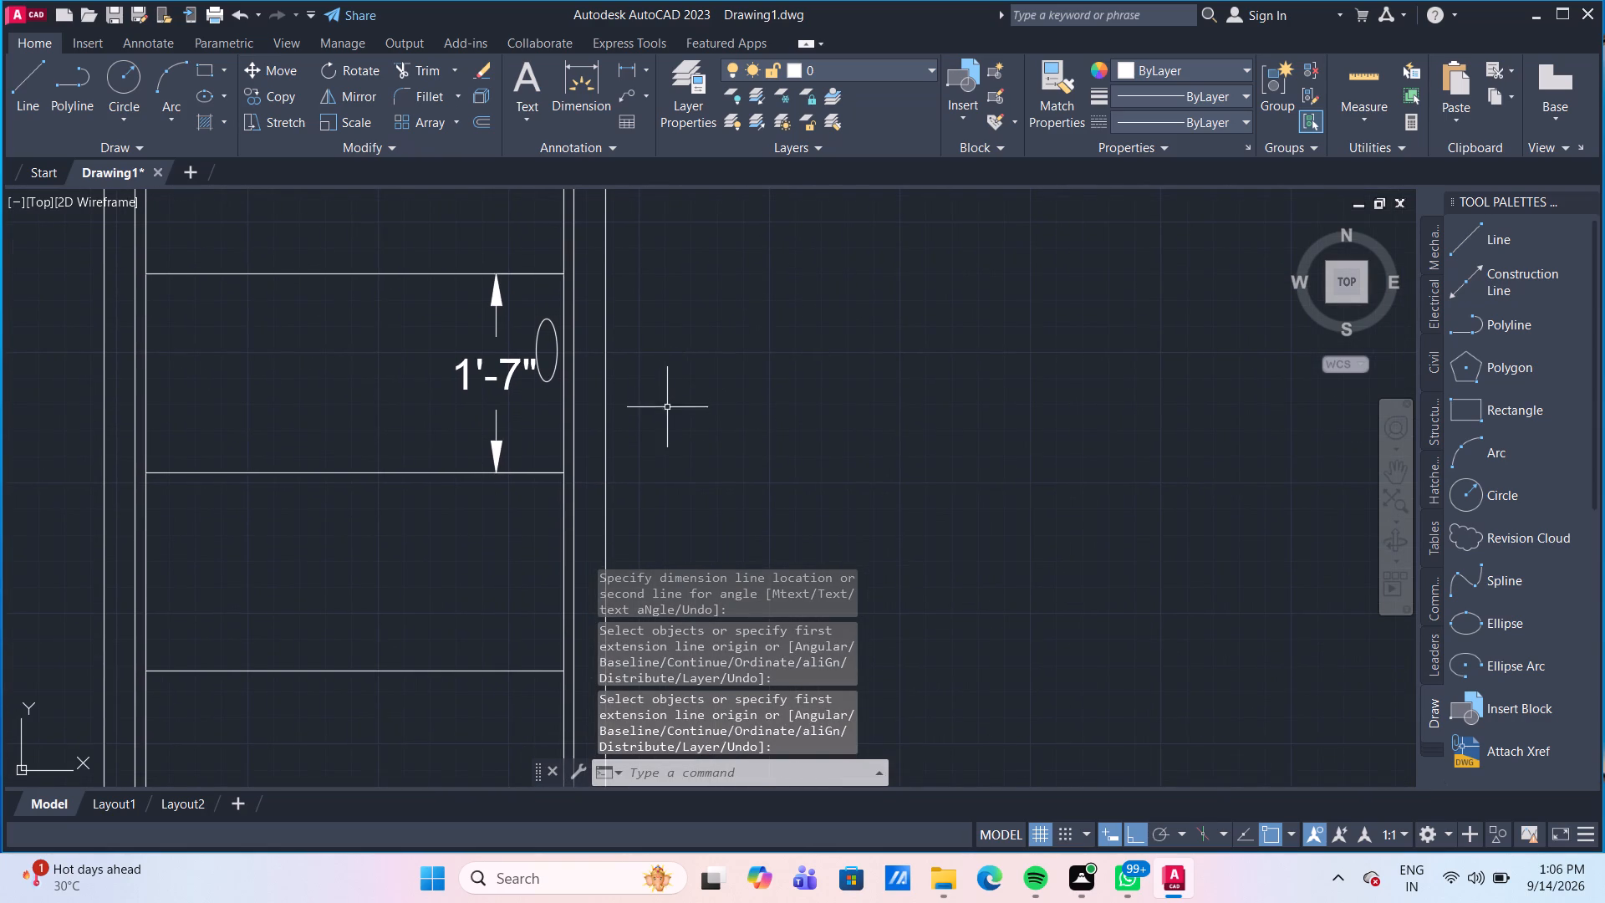
{"action": "middle_click_drag", "start_coordinate": [658, 474], "coordinate": [647, 446]}
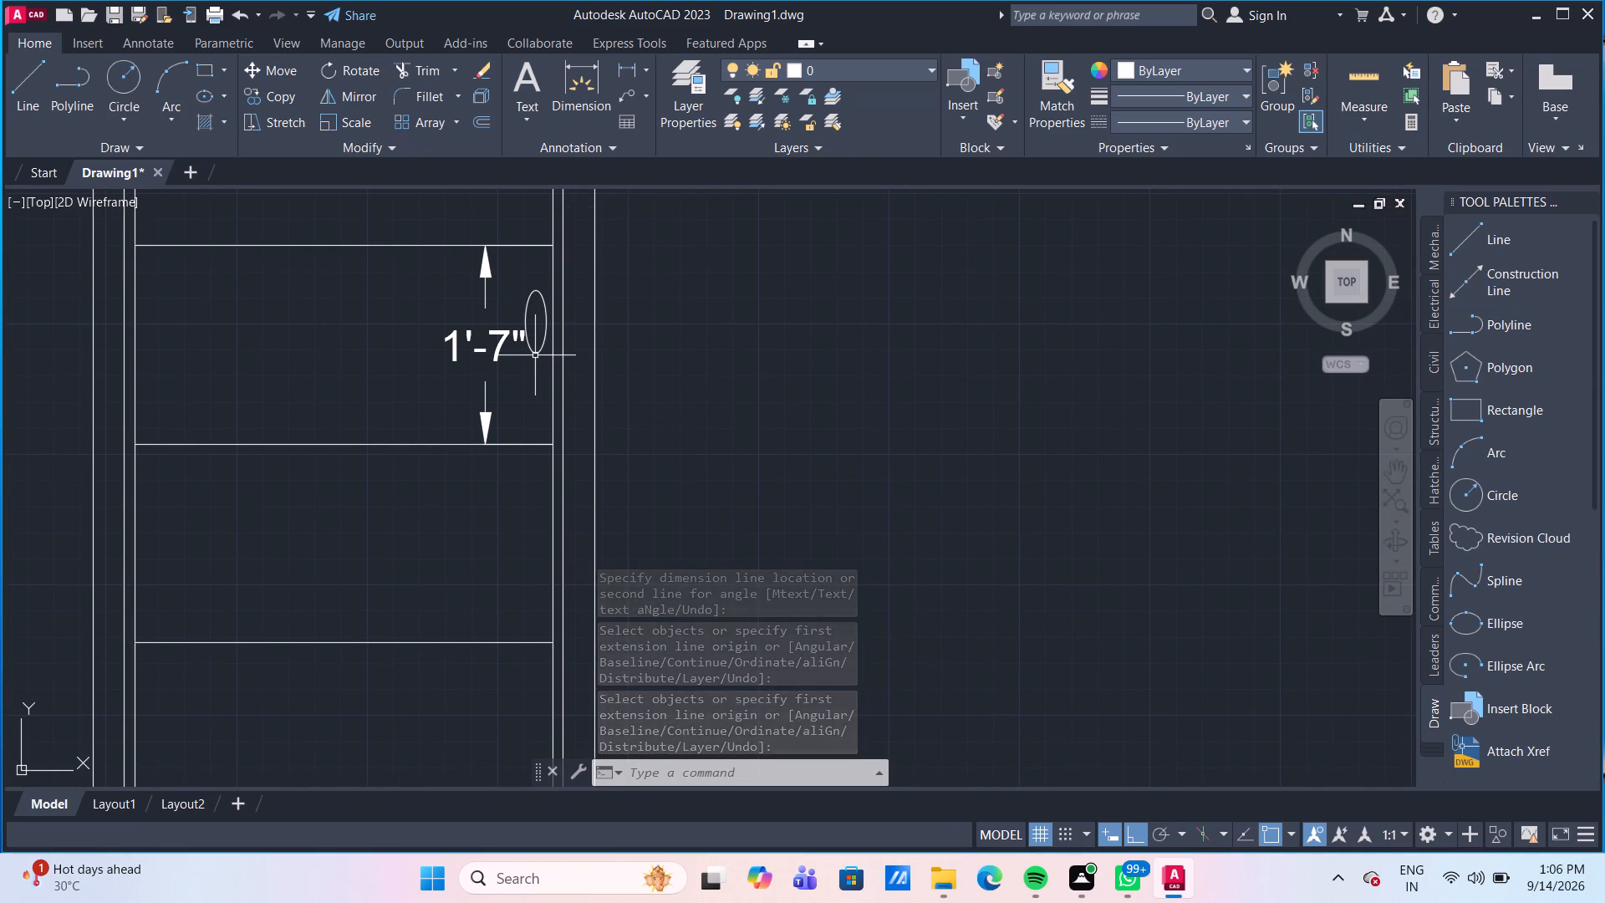
{"action": "left_click", "coordinate": [535, 355]}
{"action": "key", "text": "Escape"}
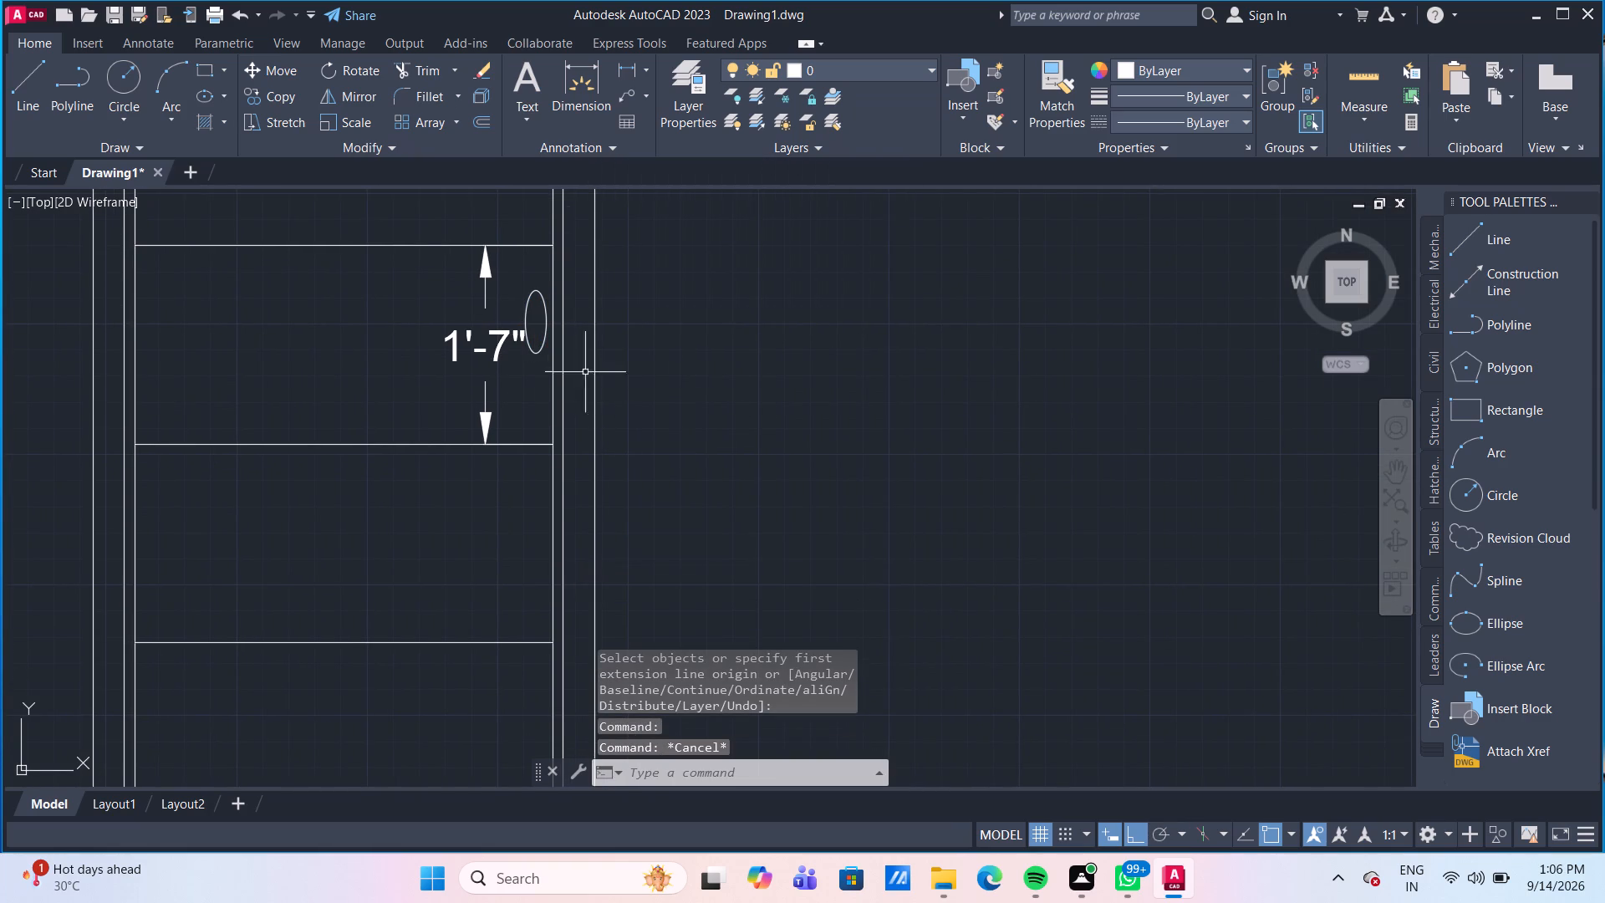
{"action": "scroll", "coordinate": [535, 406], "scroll_direction": "up", "scroll_amount": 1}
{"action": "middle_click_drag", "start_coordinate": [535, 406], "coordinate": [470, 543]}
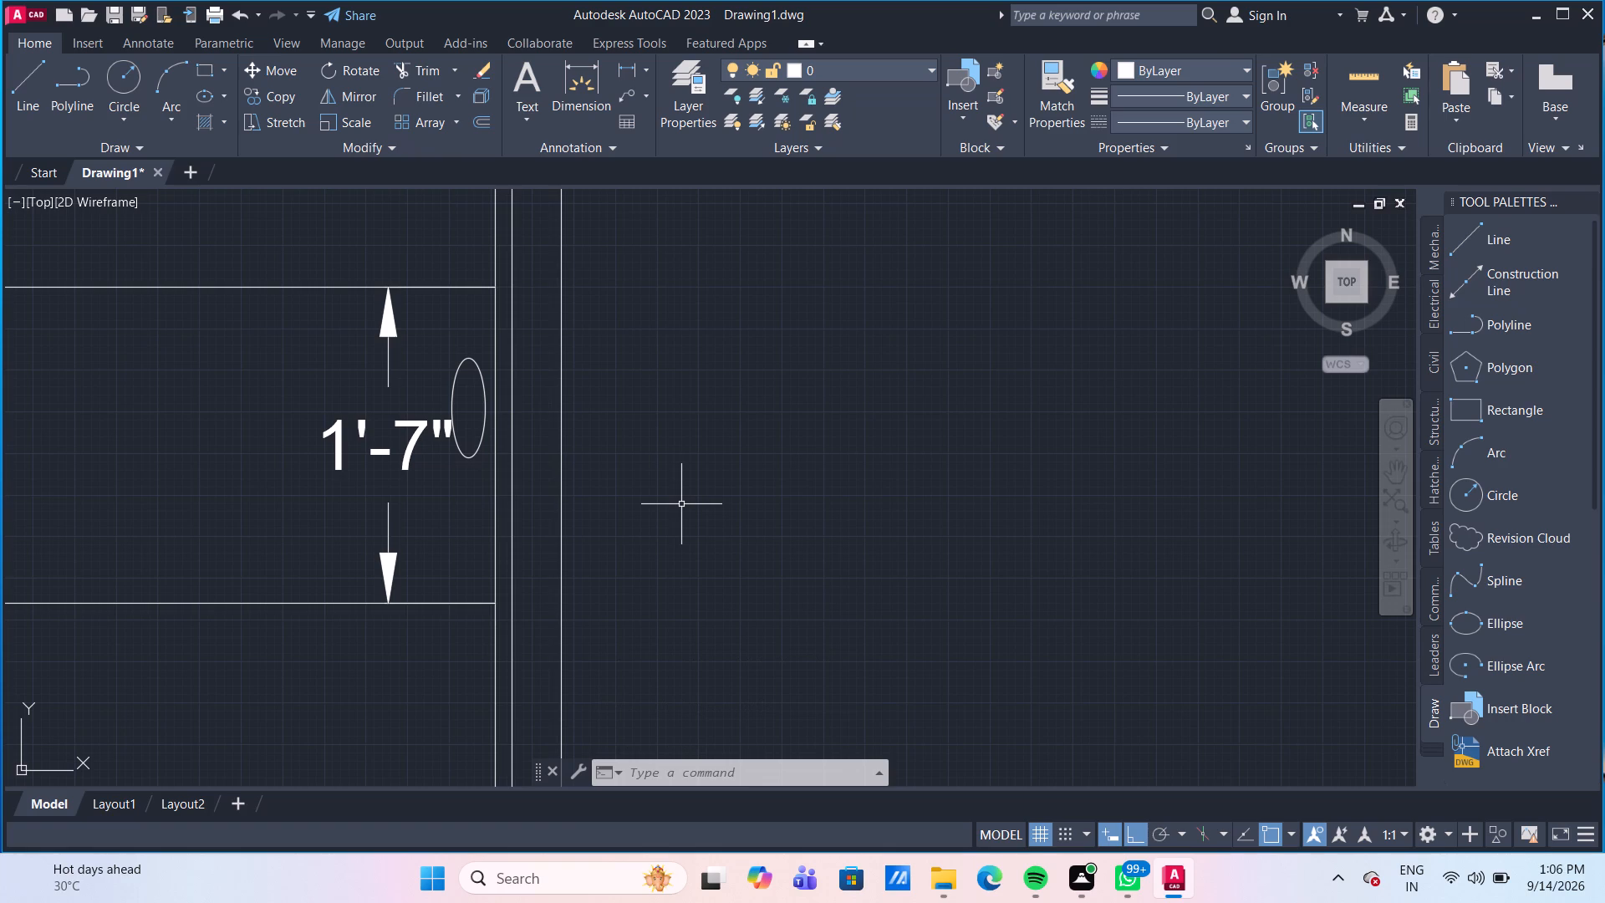
{"action": "key", "text": "l"}
{"action": "key", "text": "Return"}
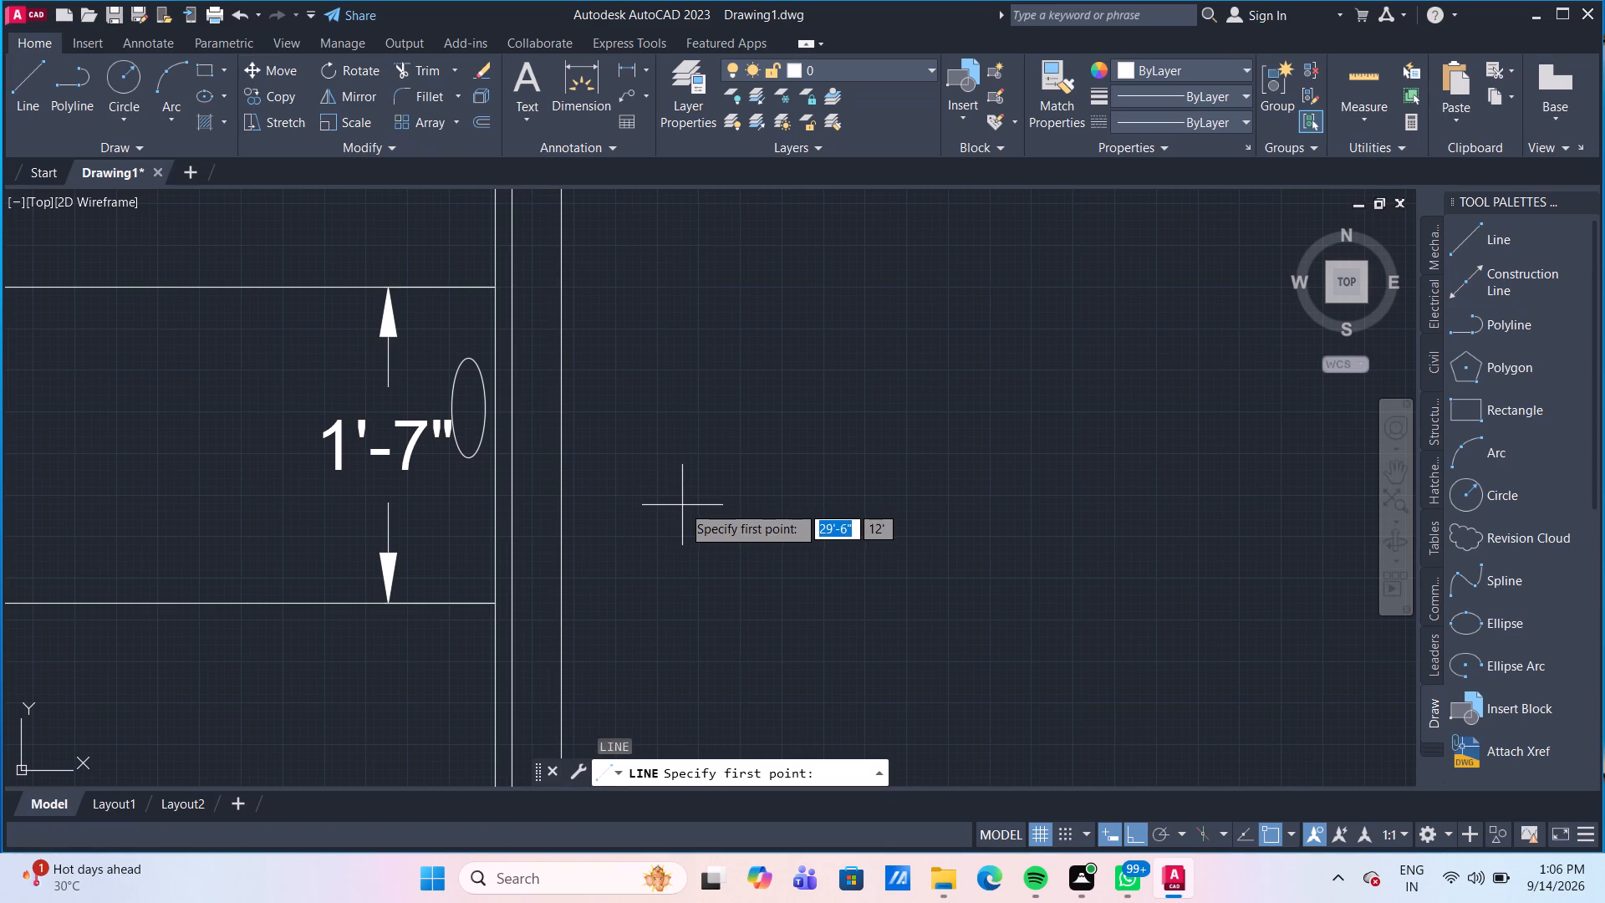
{"action": "left_click", "coordinate": [492, 599]}
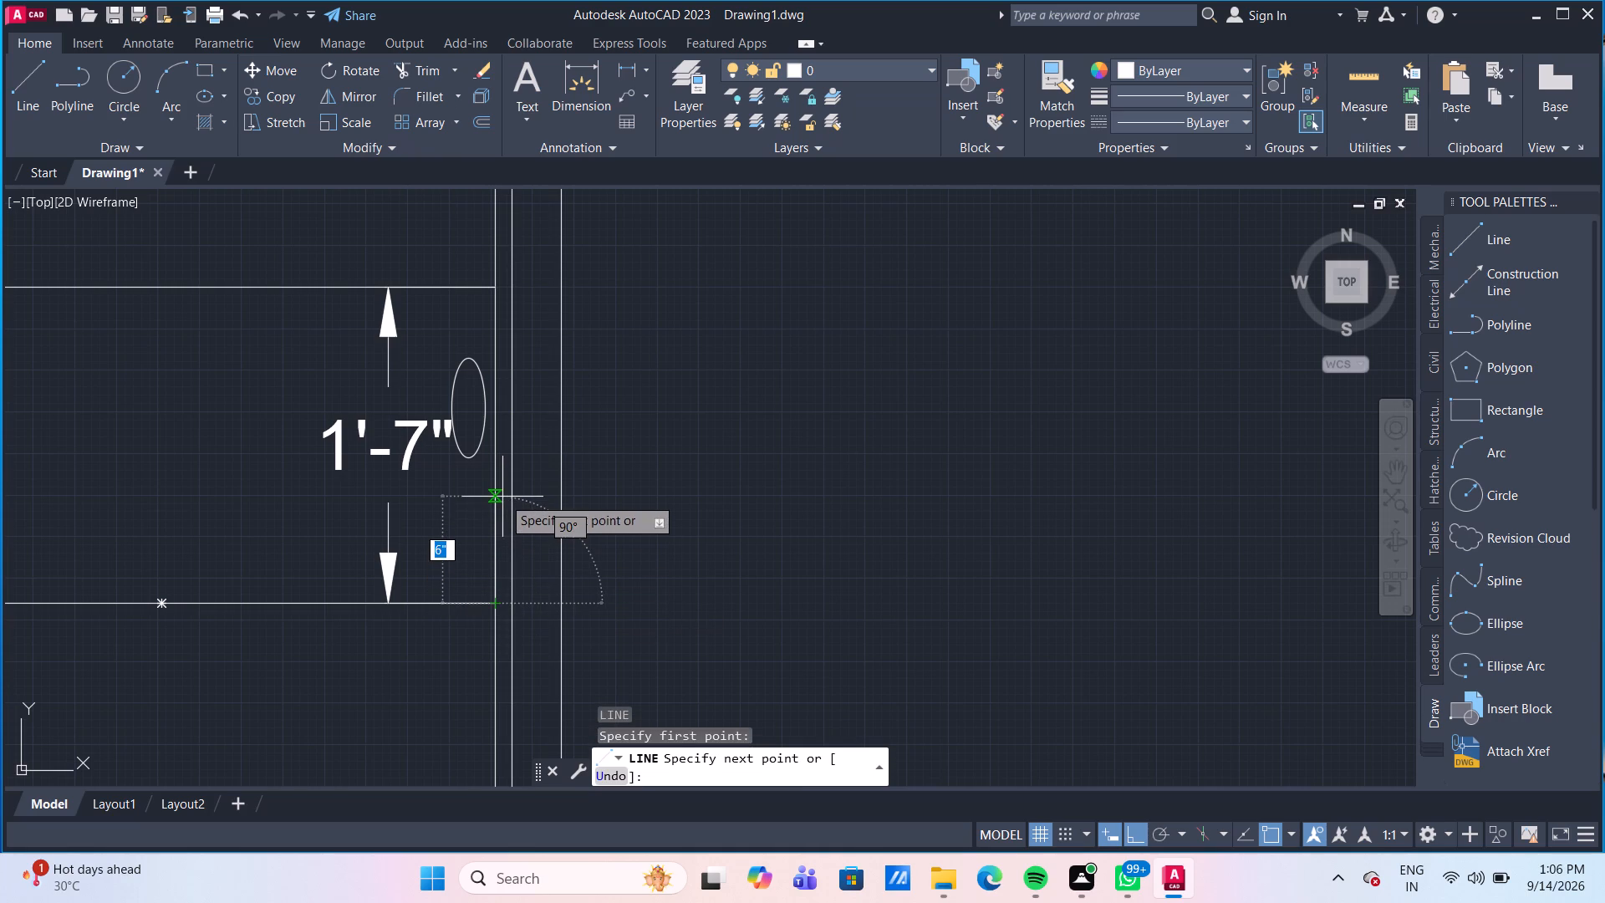
{"action": "key", "text": "9"}
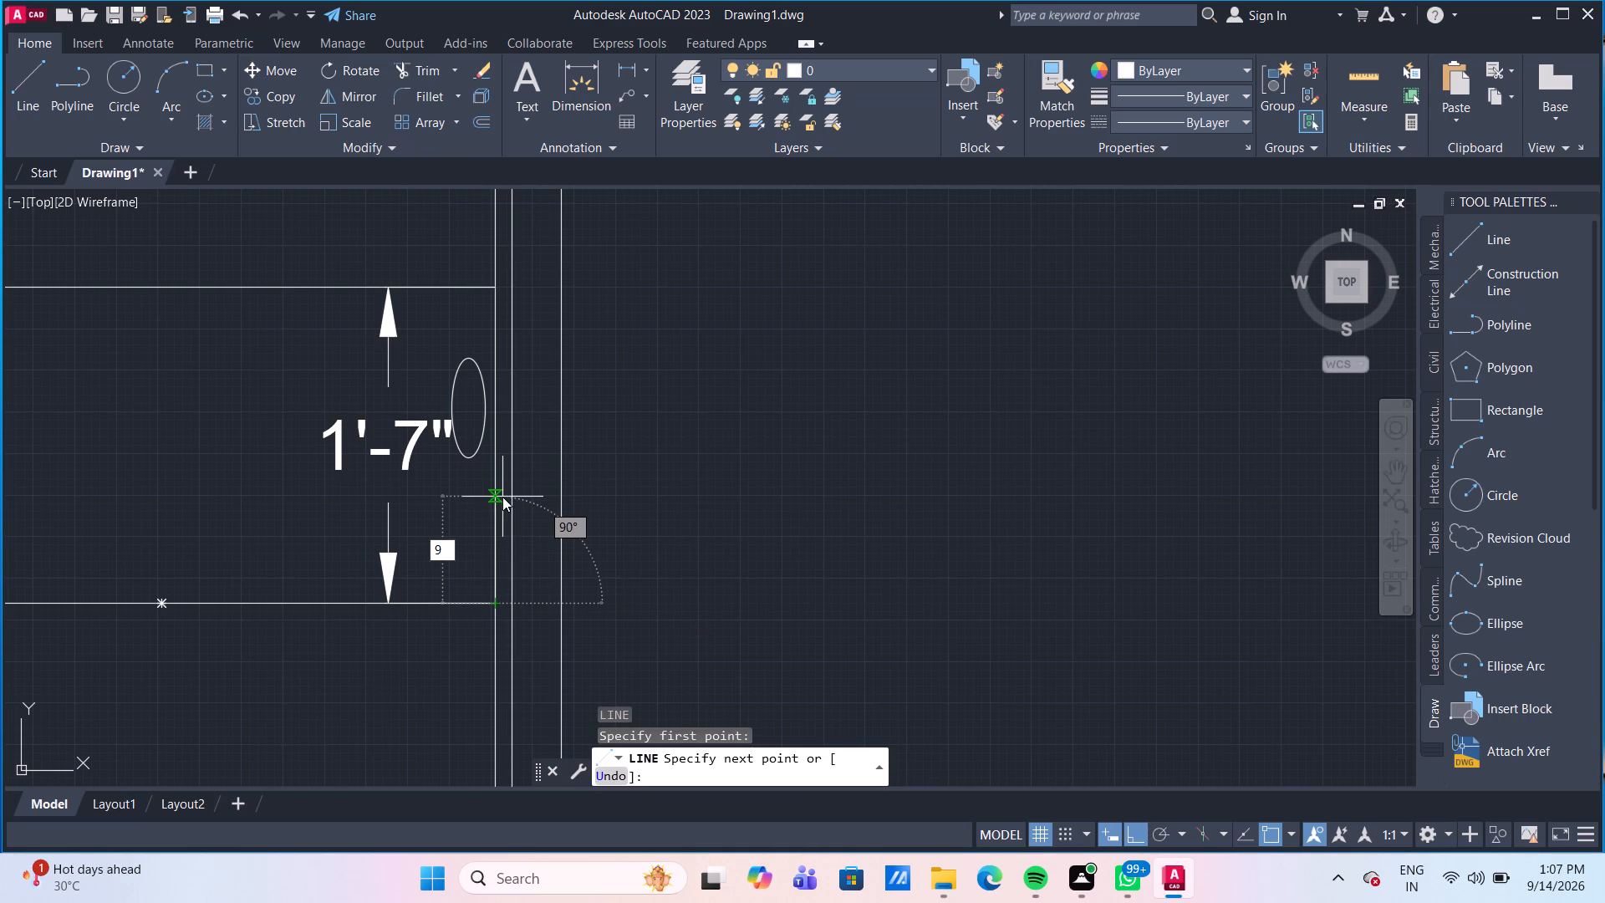
{"action": "type", "text": ".5"}
{"action": "key", "text": "shift+quotedbl"}
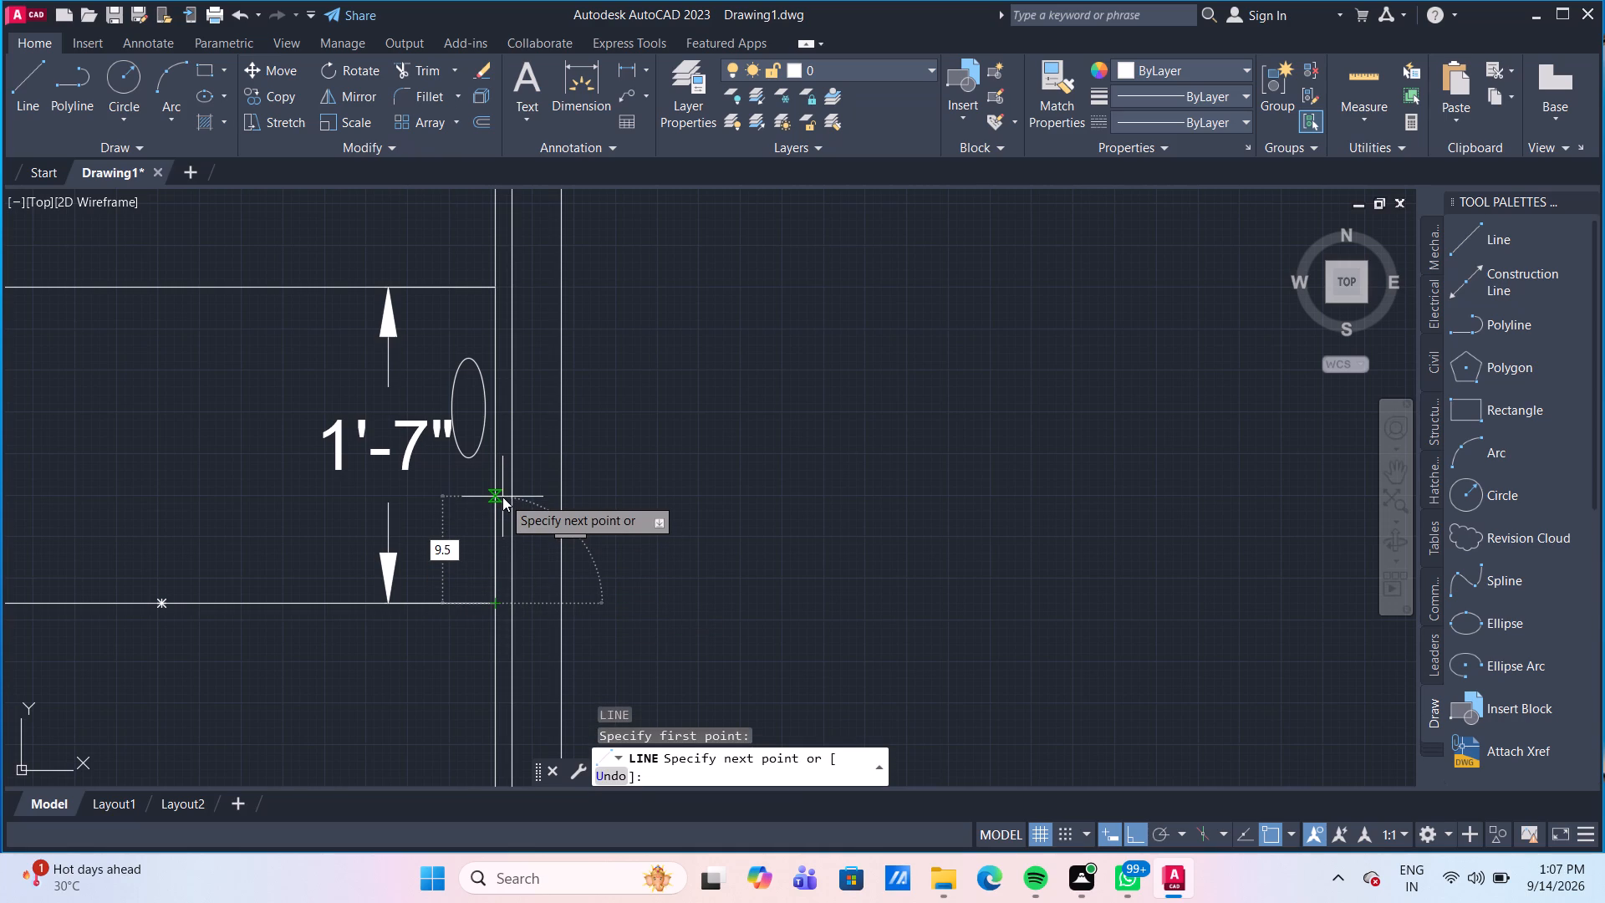
{"action": "key", "text": "Return"}
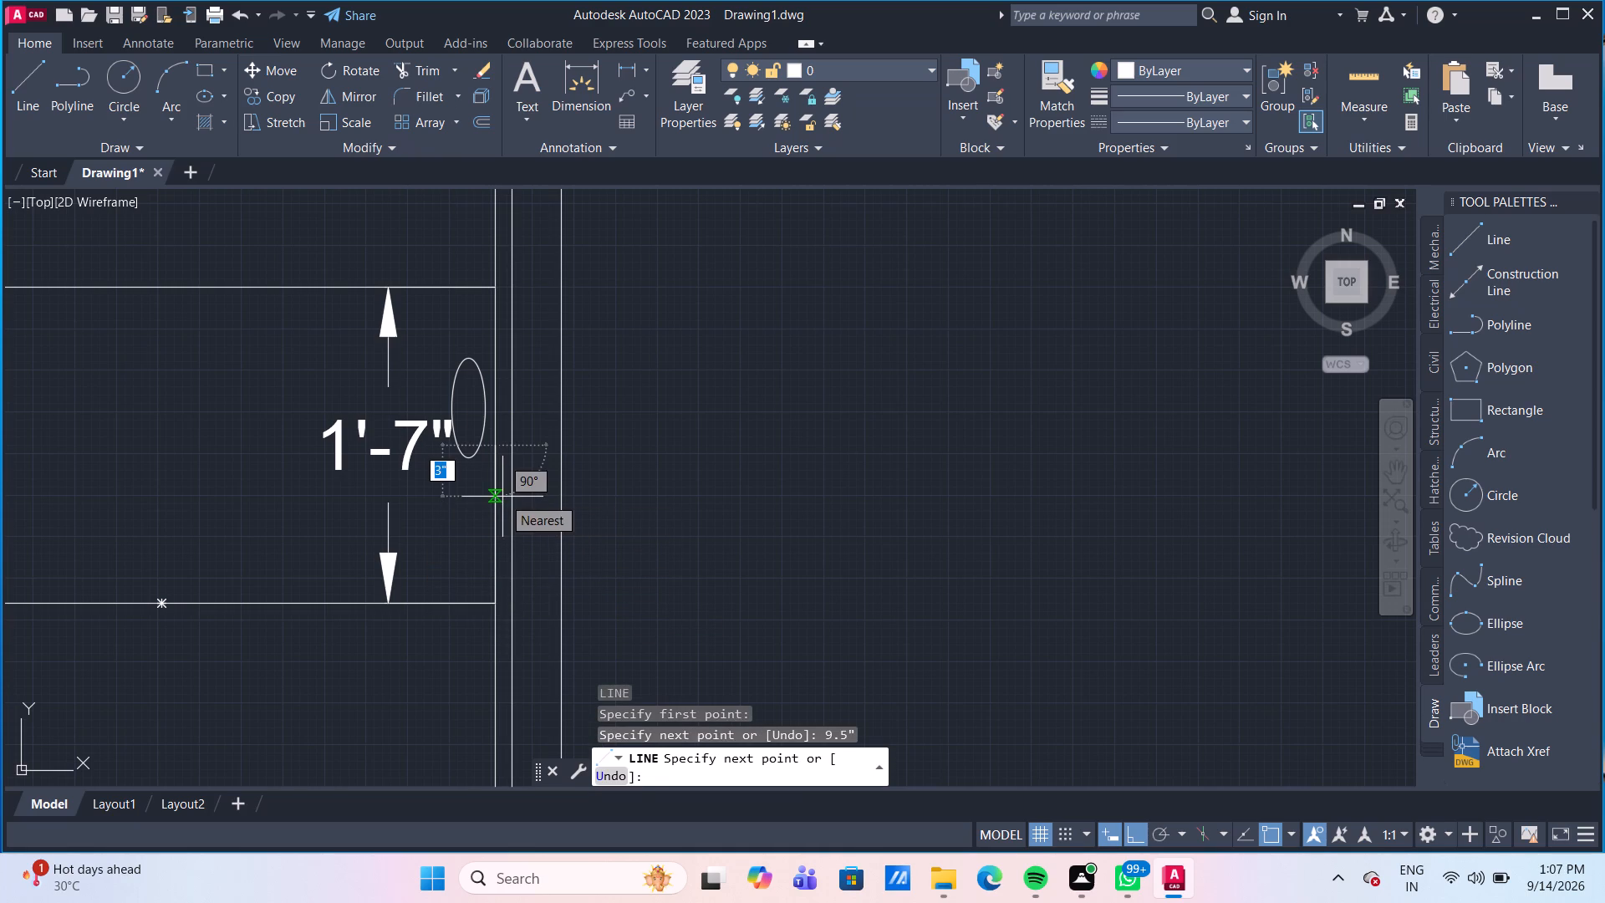
{"action": "left_click", "coordinate": [188, 437]}
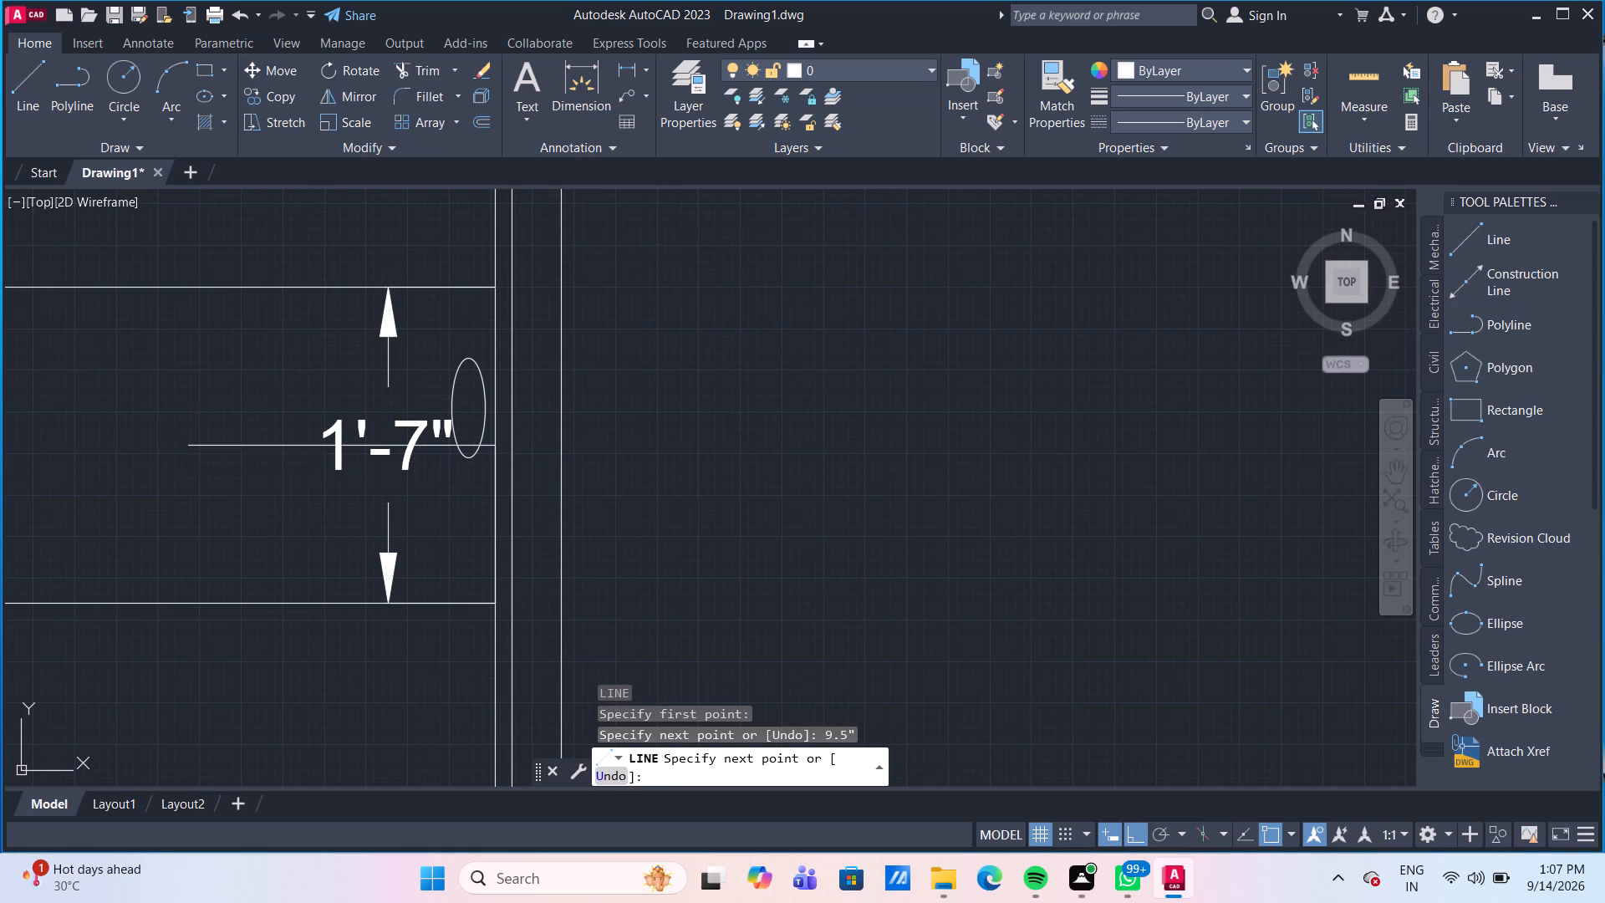
{"action": "key", "text": "Escape"}
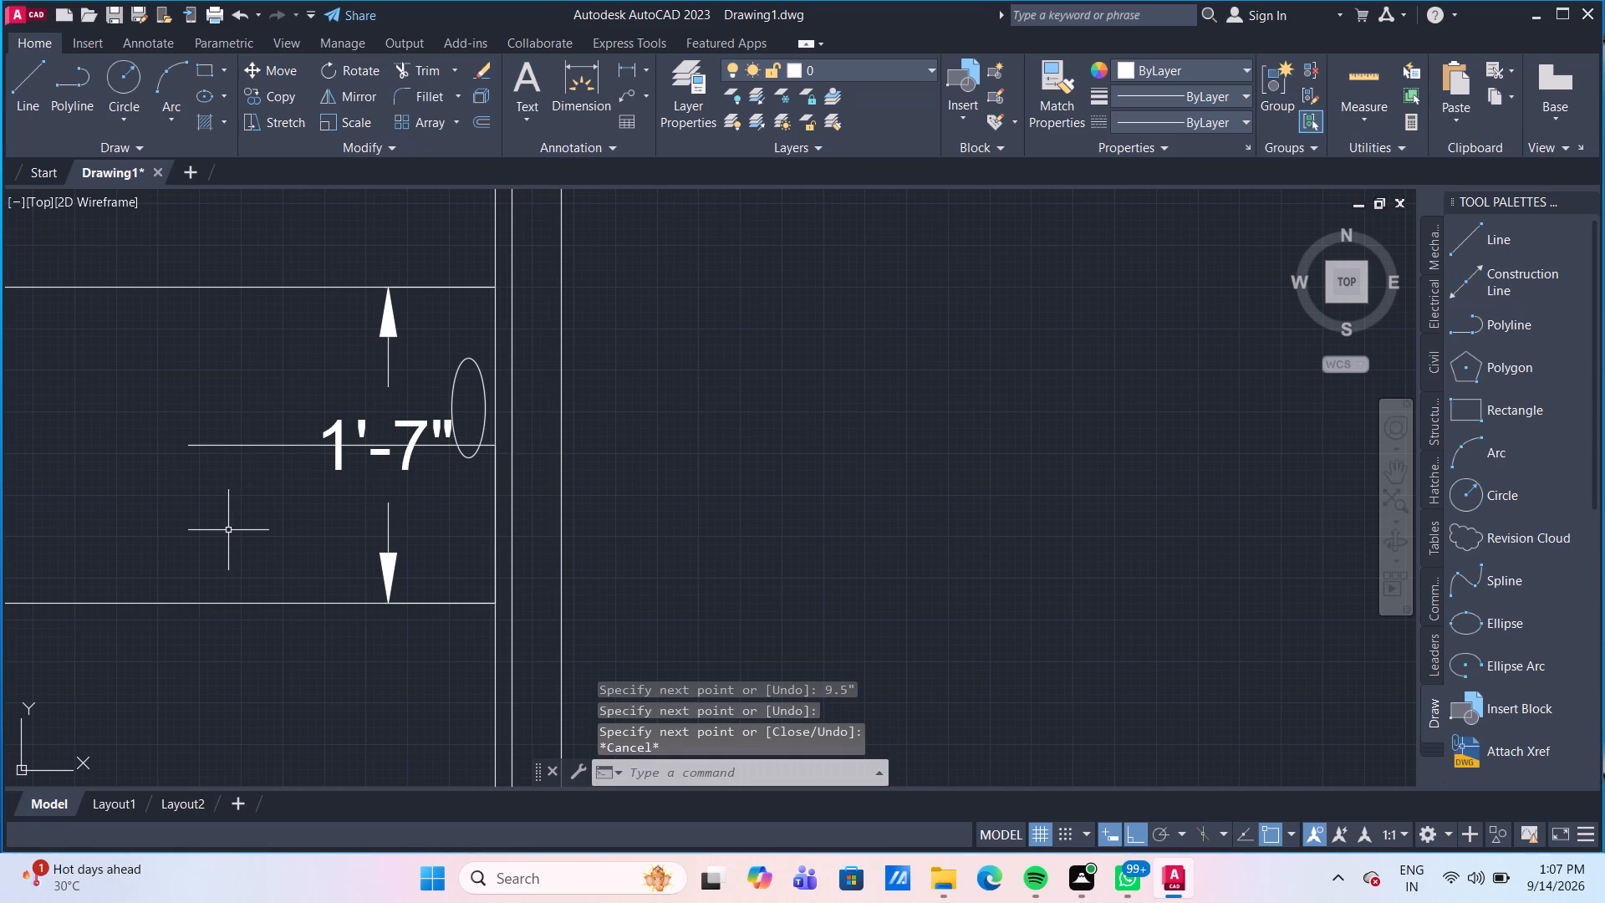
Offset the second panel's short horizontal centre line 1'7" downward into the panel below.
{"action": "key", "text": "o"}
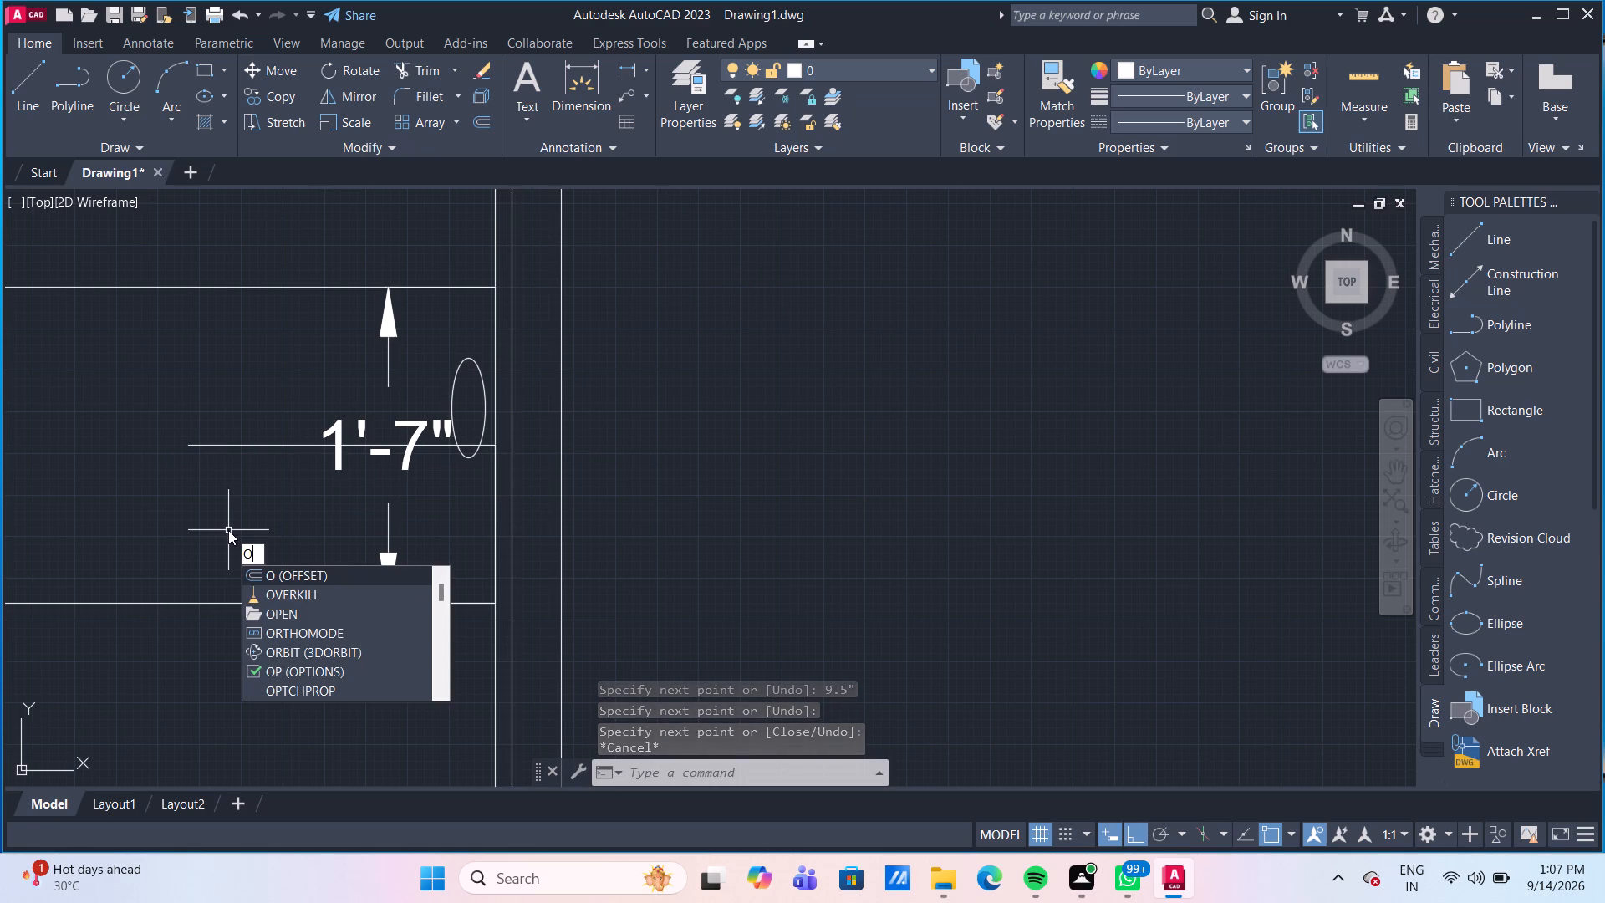
{"action": "key", "text": "Return"}
{"action": "key", "text": "Return"}
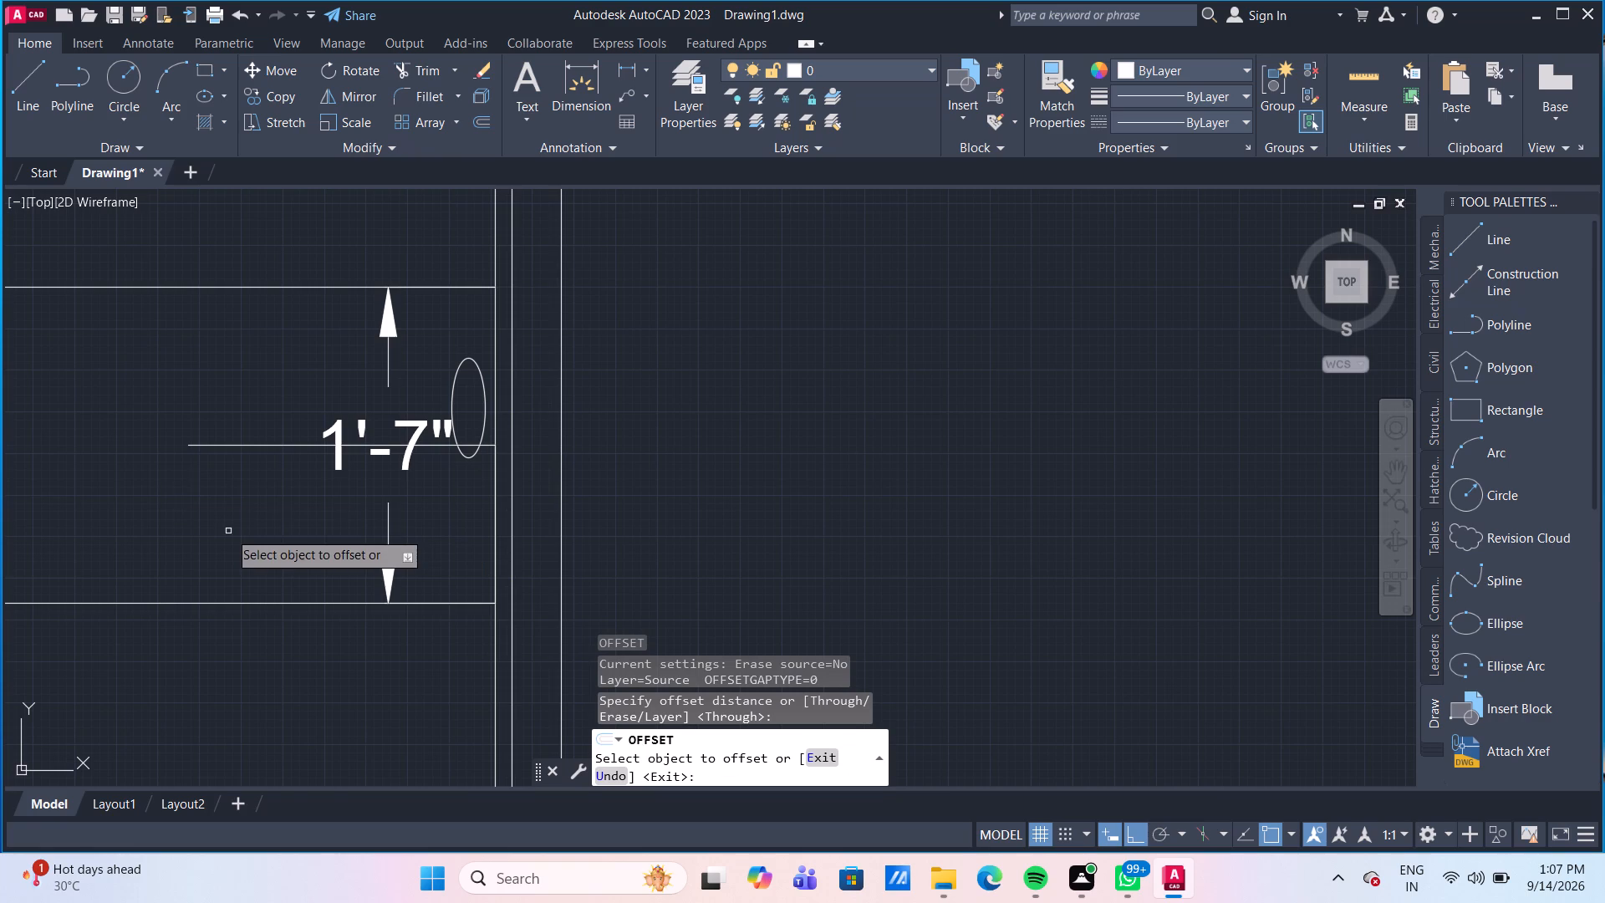
{"action": "left_click", "coordinate": [257, 447]}
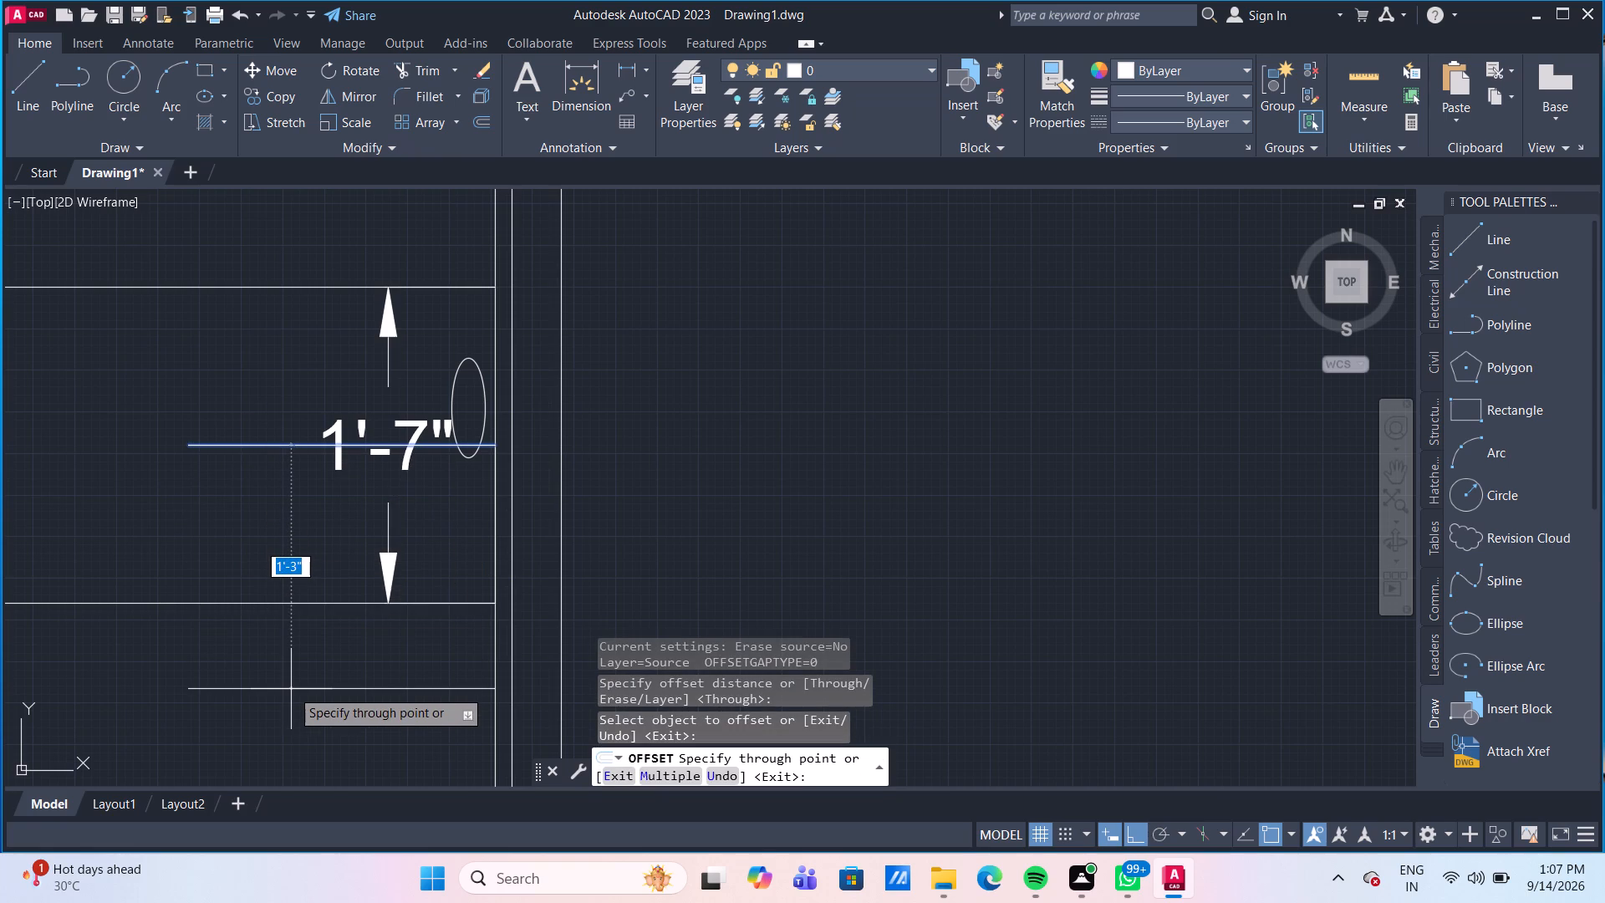
{"action": "key", "text": "1"}
{"action": "type", "text": "'7\""}
{"action": "key", "text": "Return"}
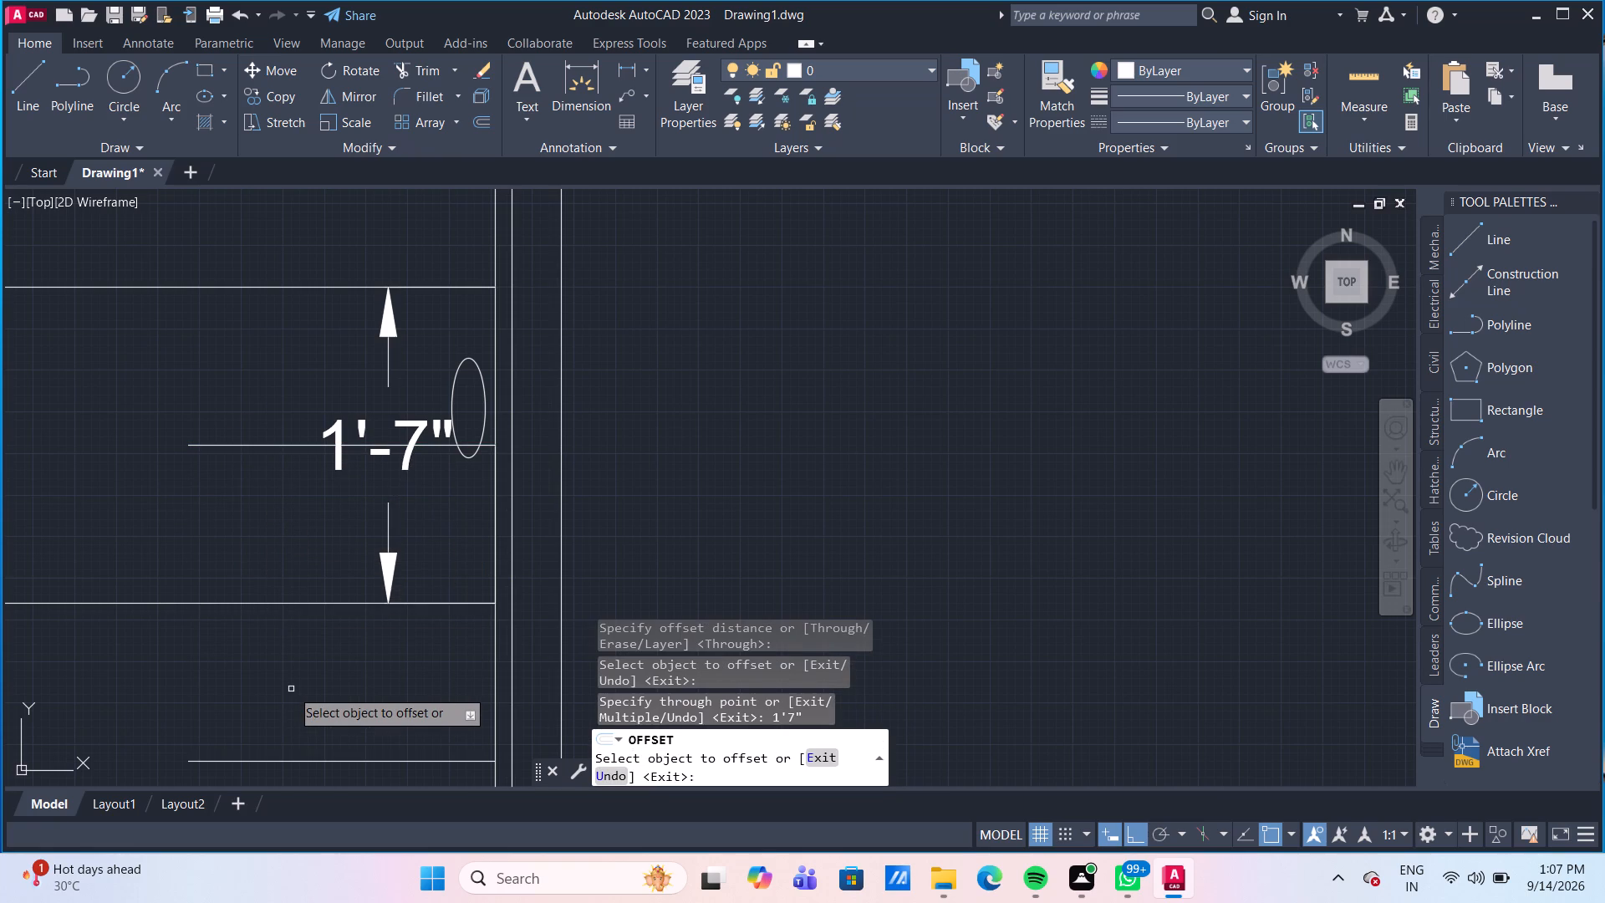
{"action": "key", "text": "Escape"}
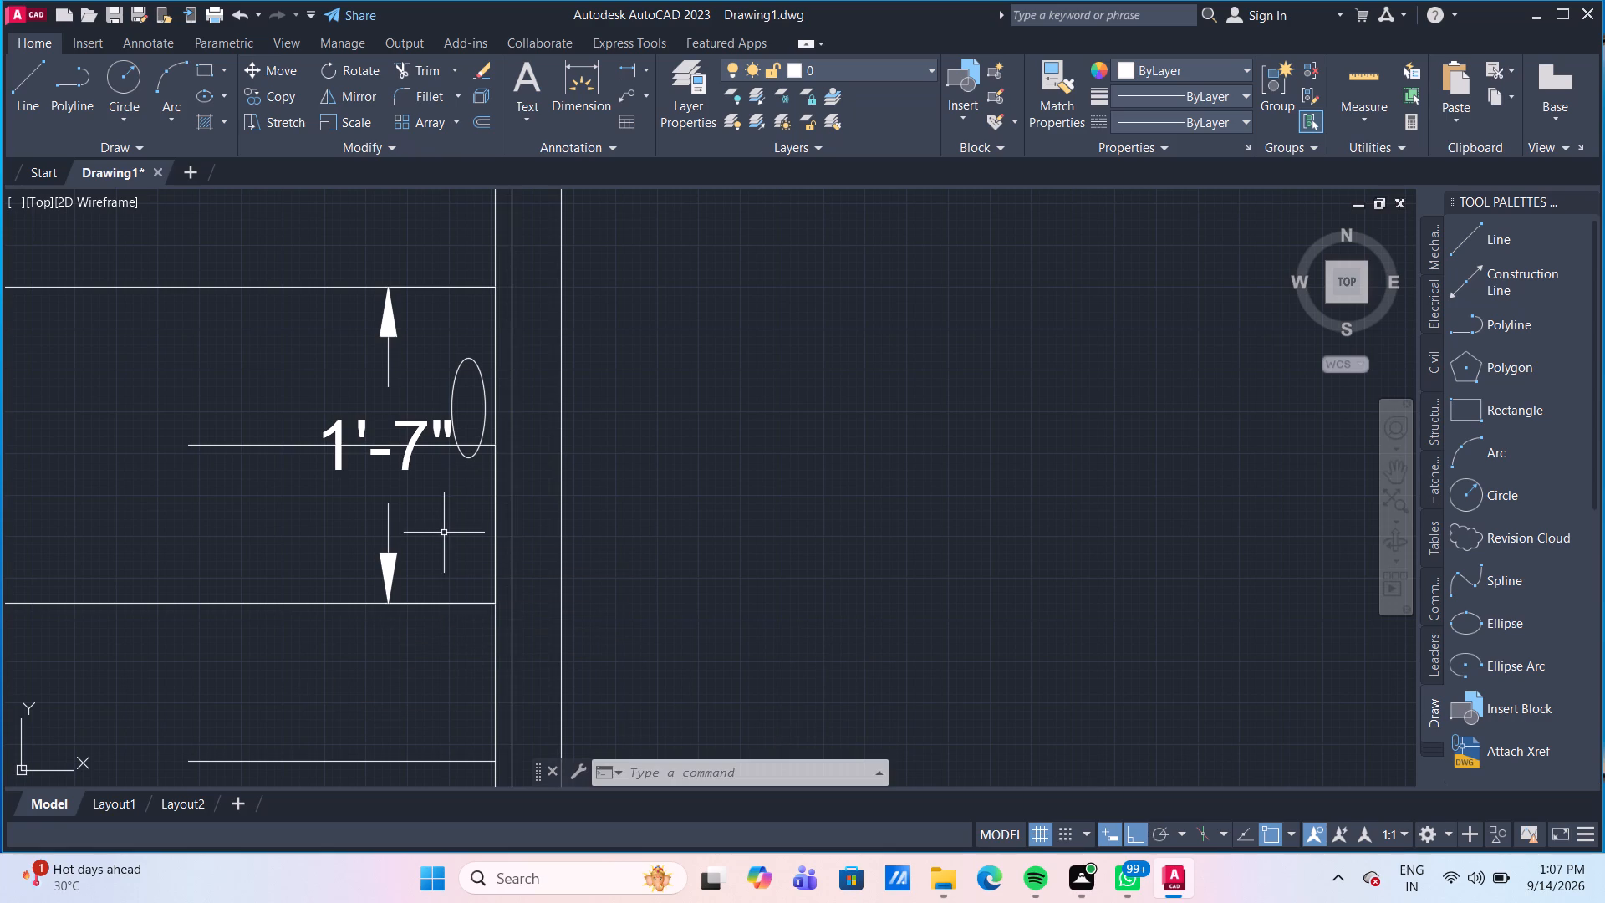
Copy the ellipse from its centre straight down twice, centring one copy on the second panel's short centre line and one on the middle line.
{"action": "left_click", "coordinate": [466, 365]}
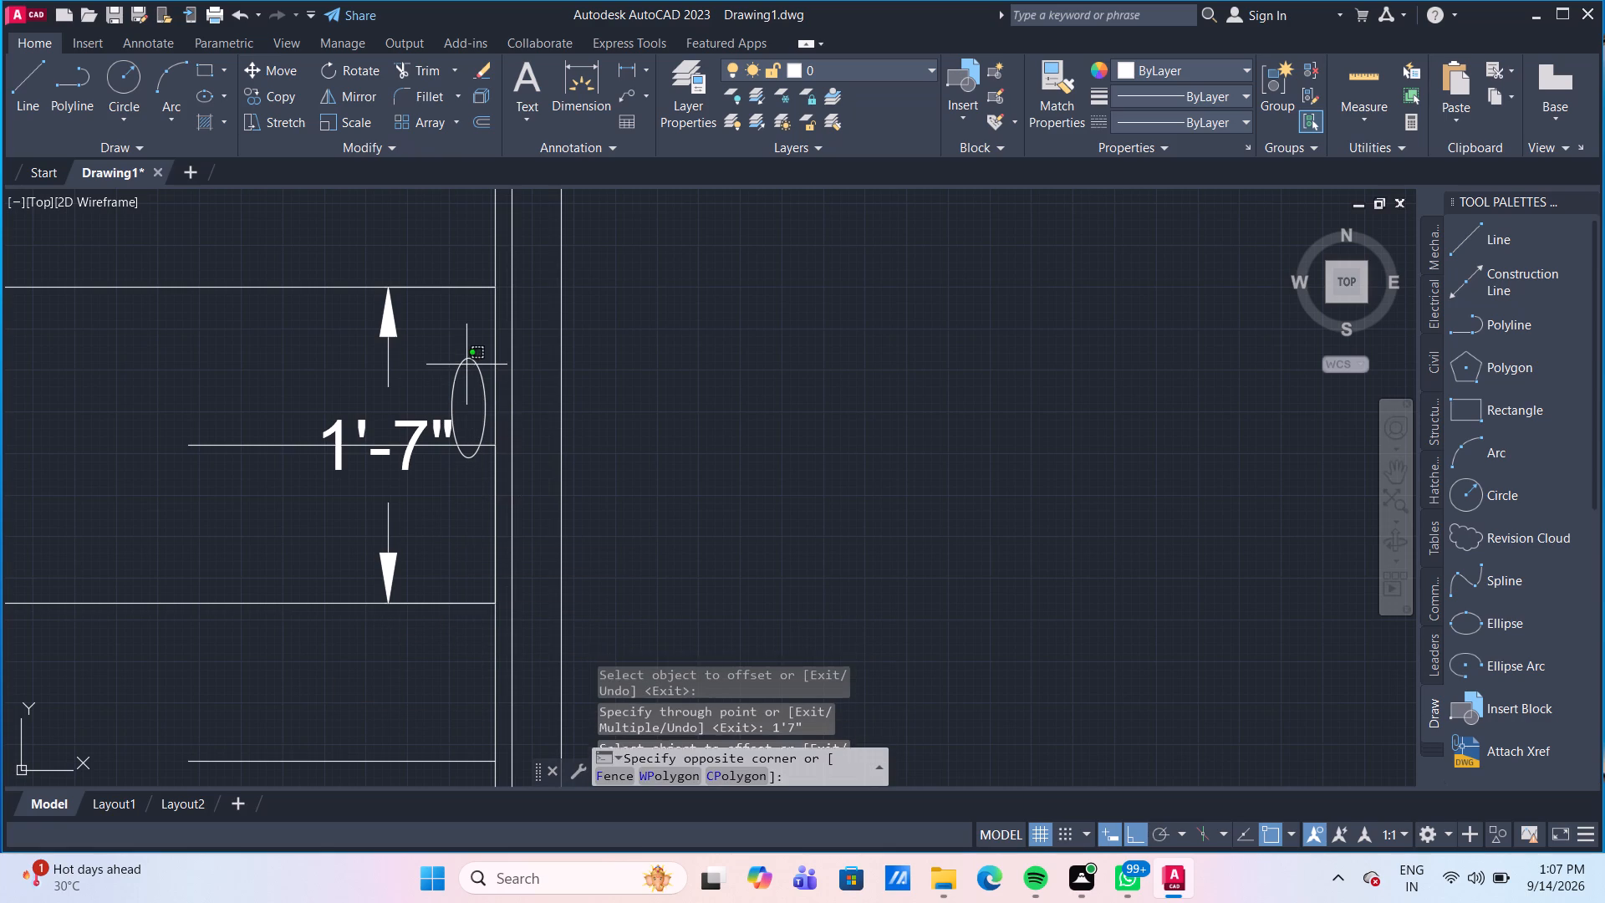
{"action": "left_click", "coordinate": [442, 340]}
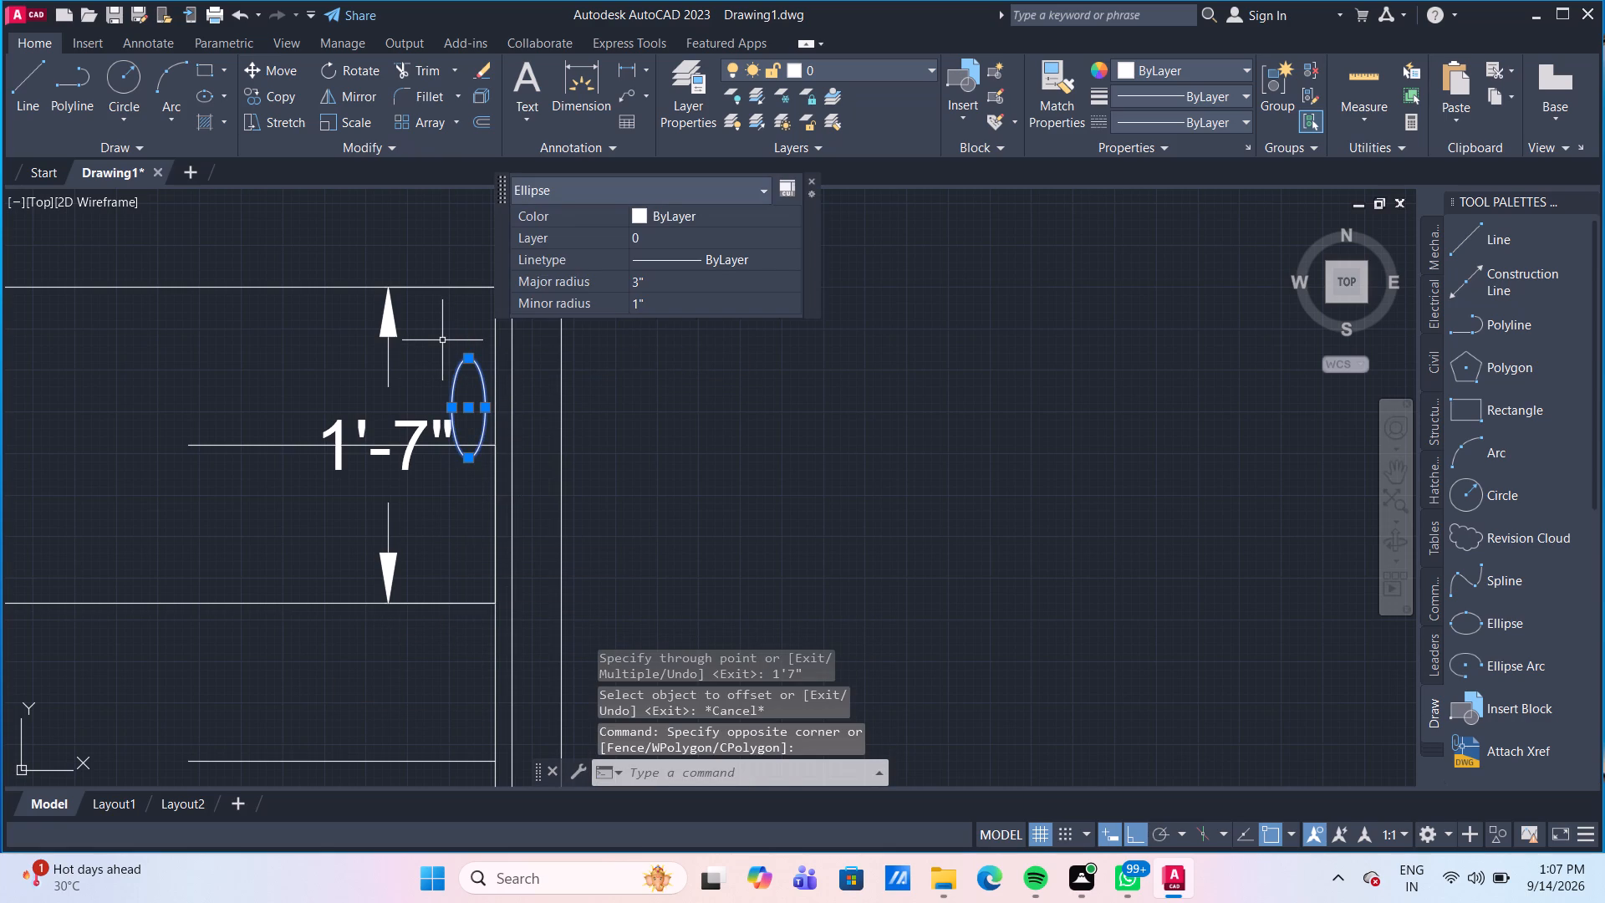
{"action": "key", "text": "m"}
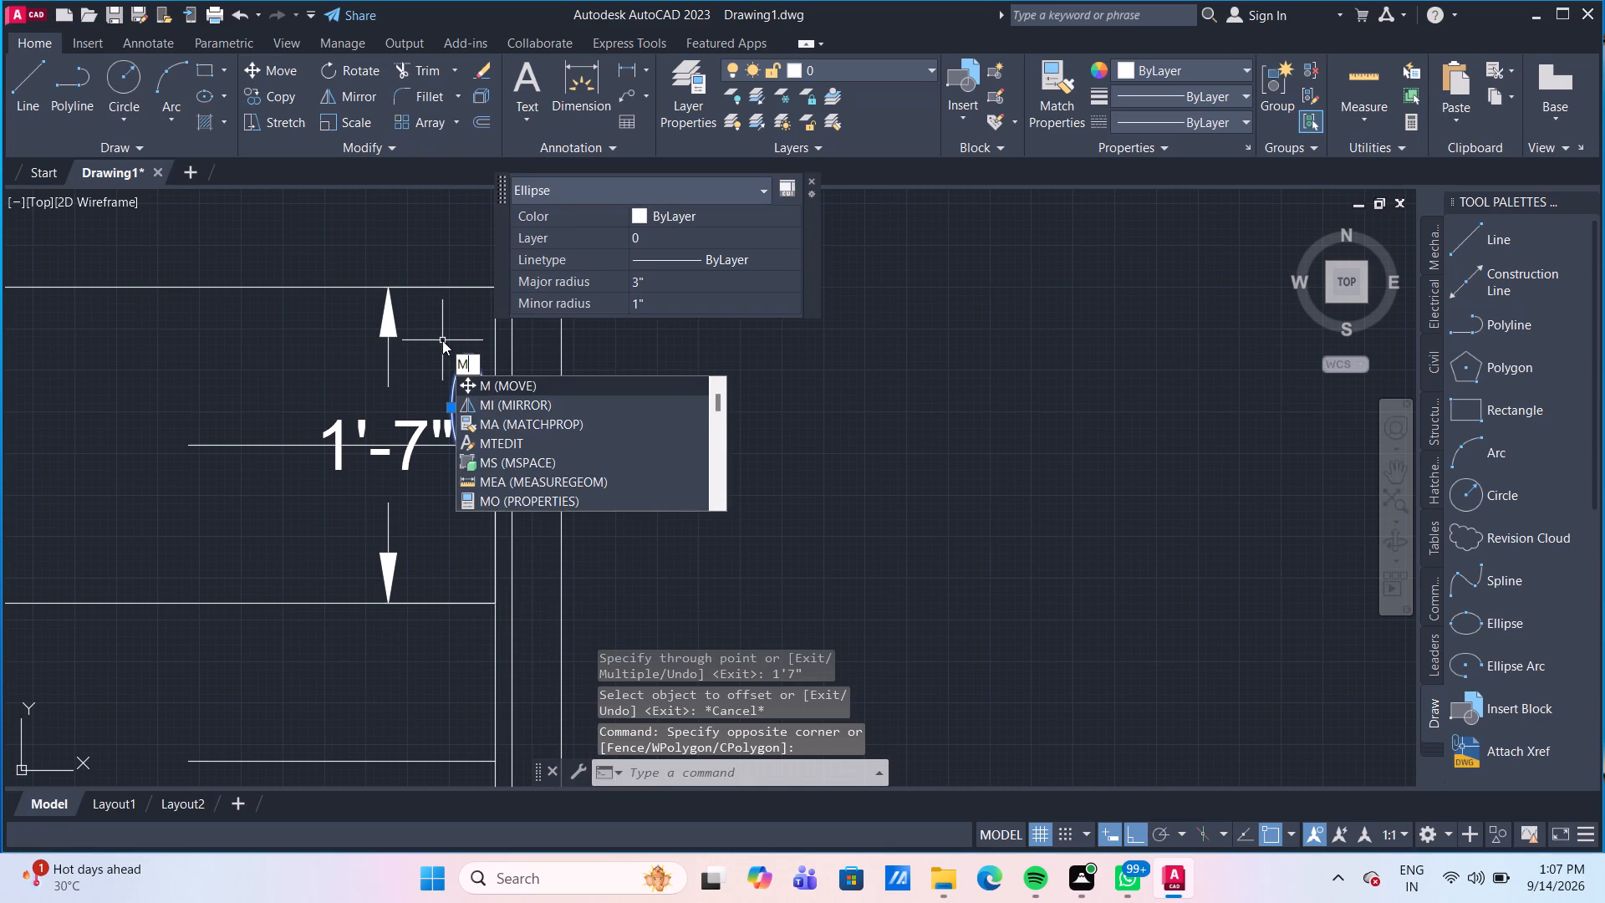
{"action": "key", "text": "BackSpace"}
{"action": "type", "text": "CO"}
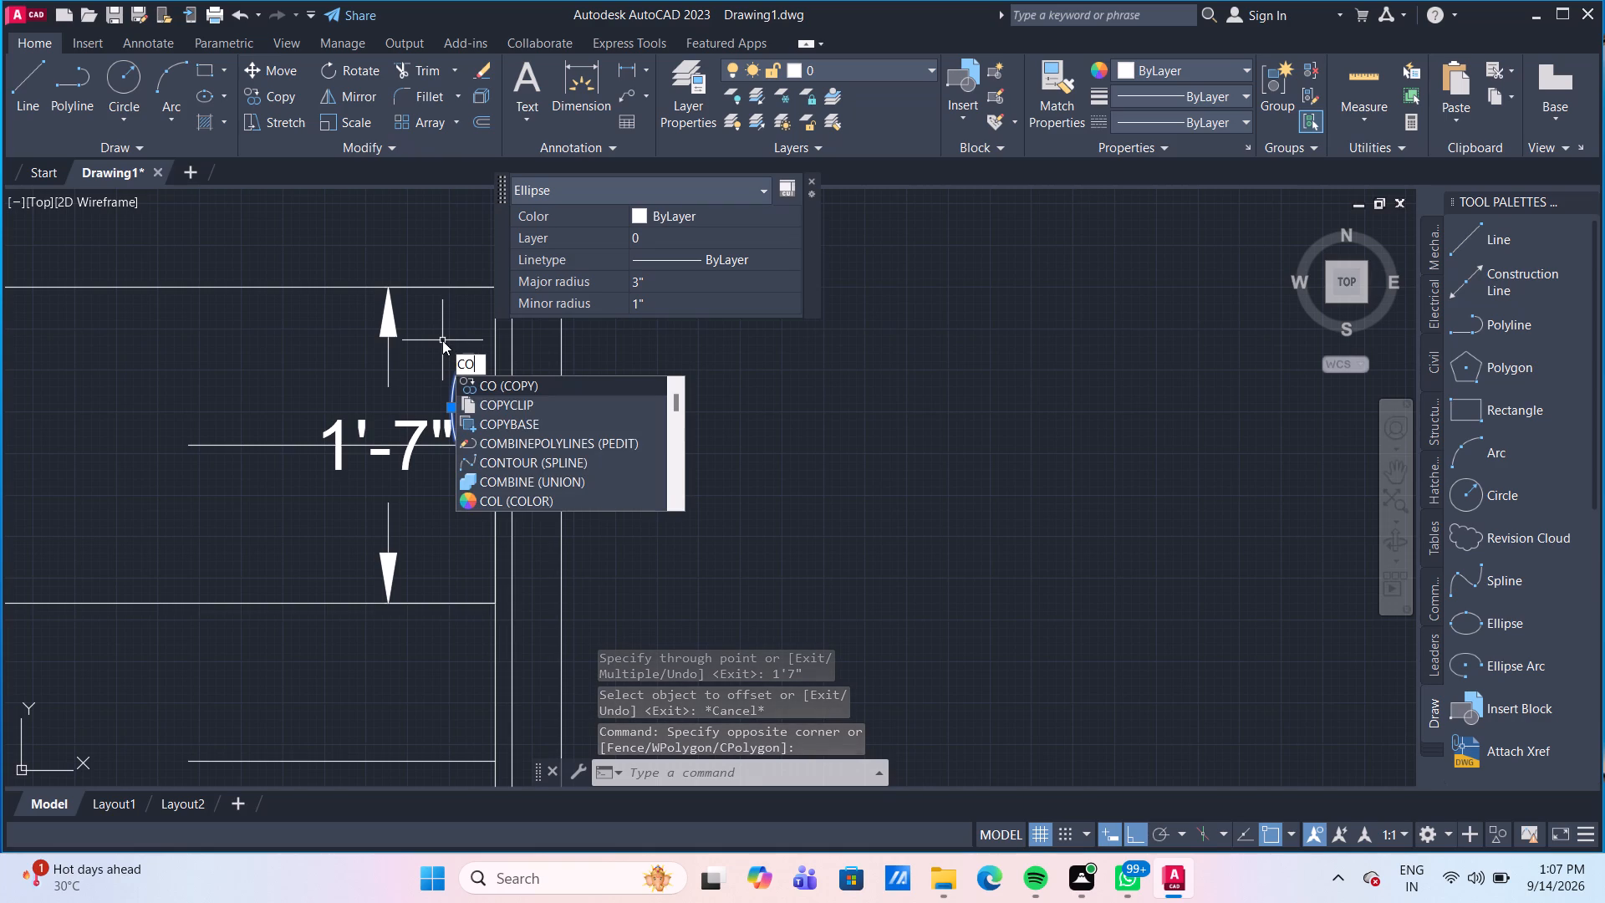
{"action": "key", "text": "Return"}
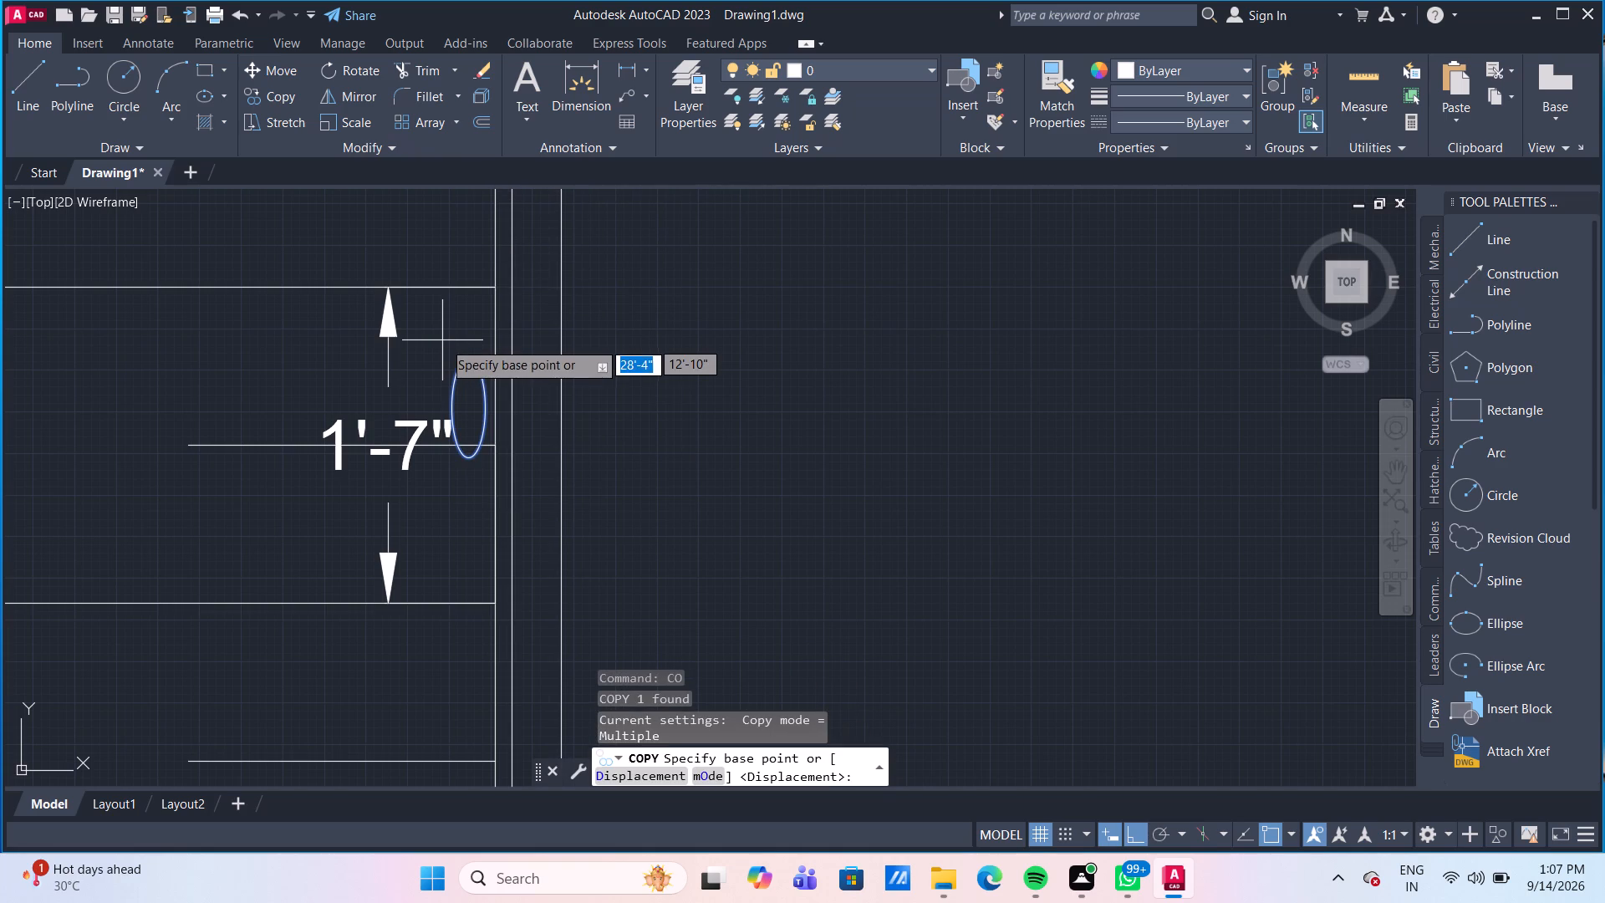
{"action": "left_click", "coordinate": [466, 407]}
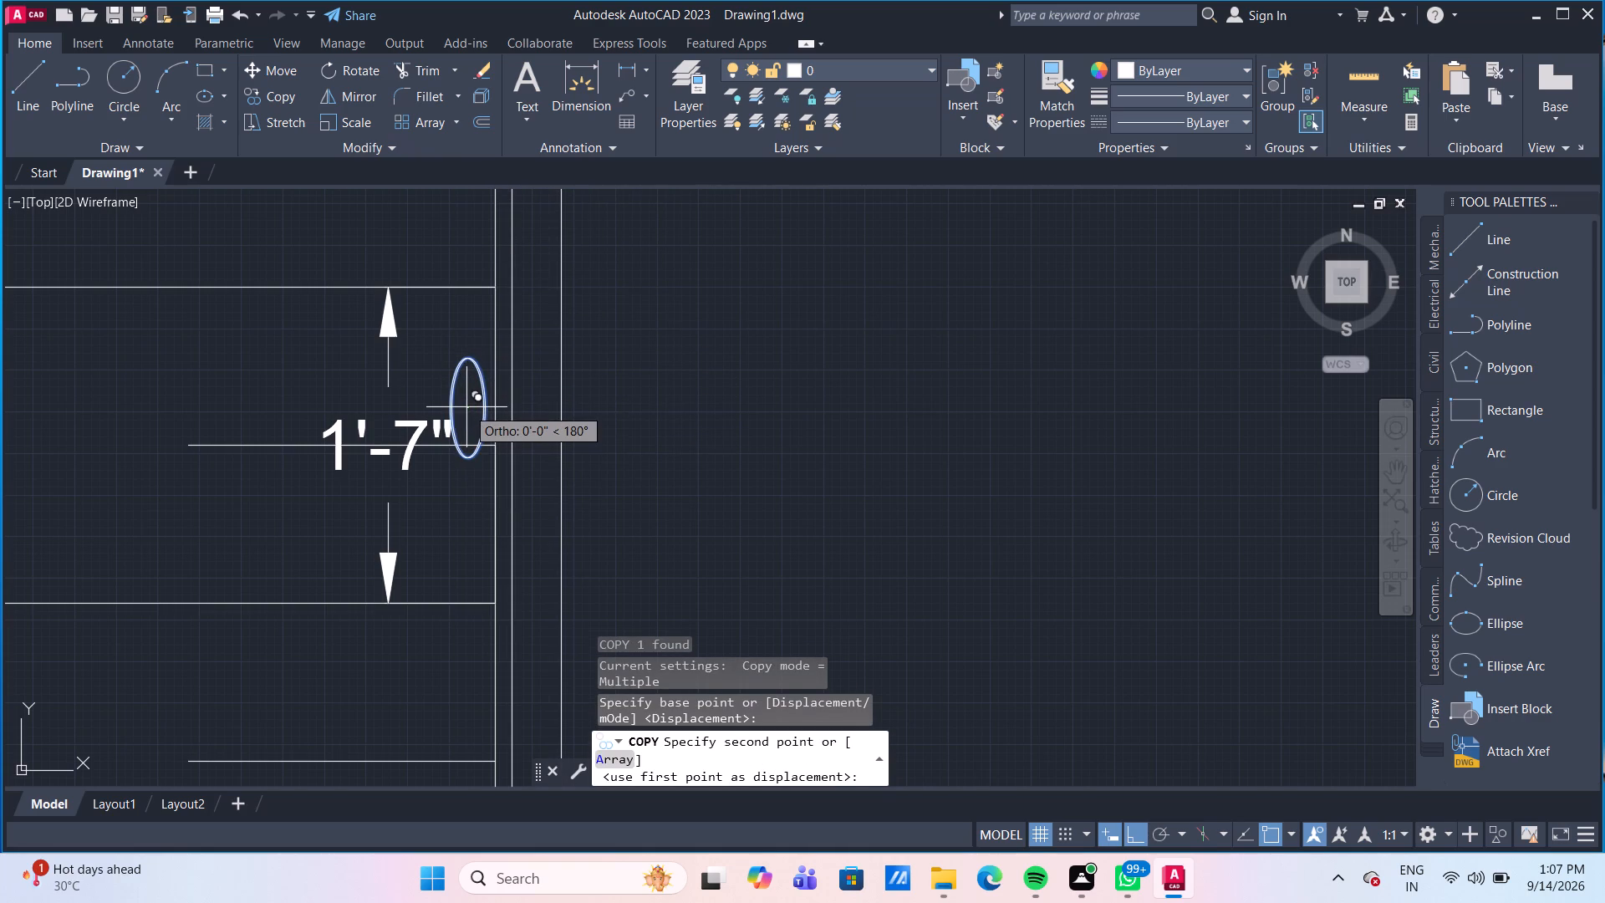
{"action": "scroll", "coordinate": [471, 445], "scroll_direction": "up", "scroll_amount": 2}
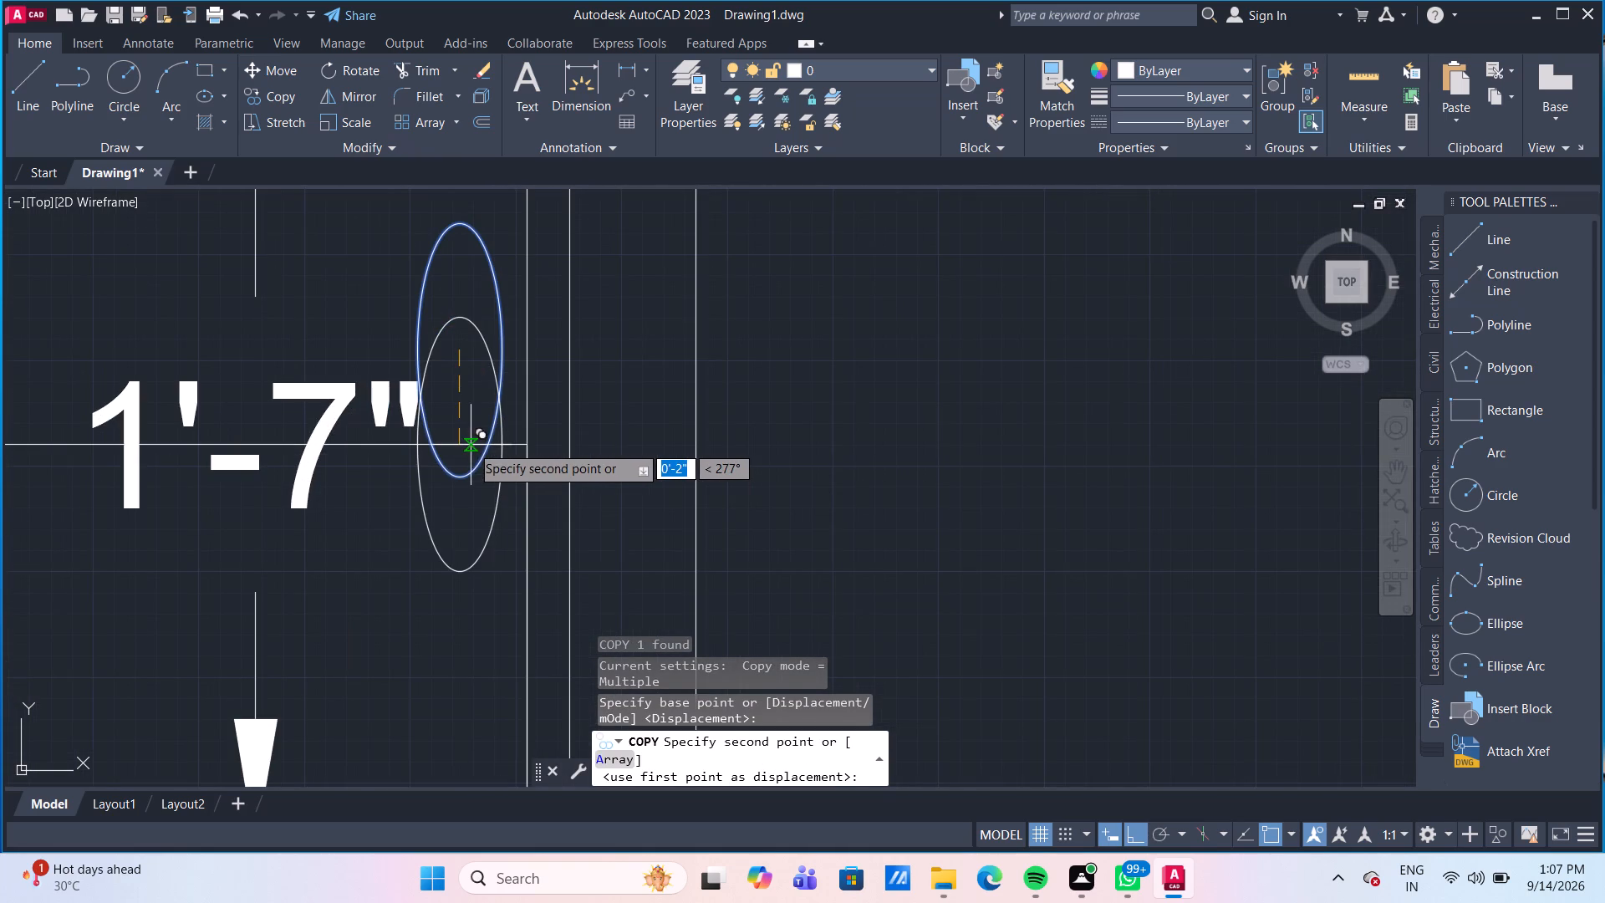
{"action": "left_click", "coordinate": [462, 446]}
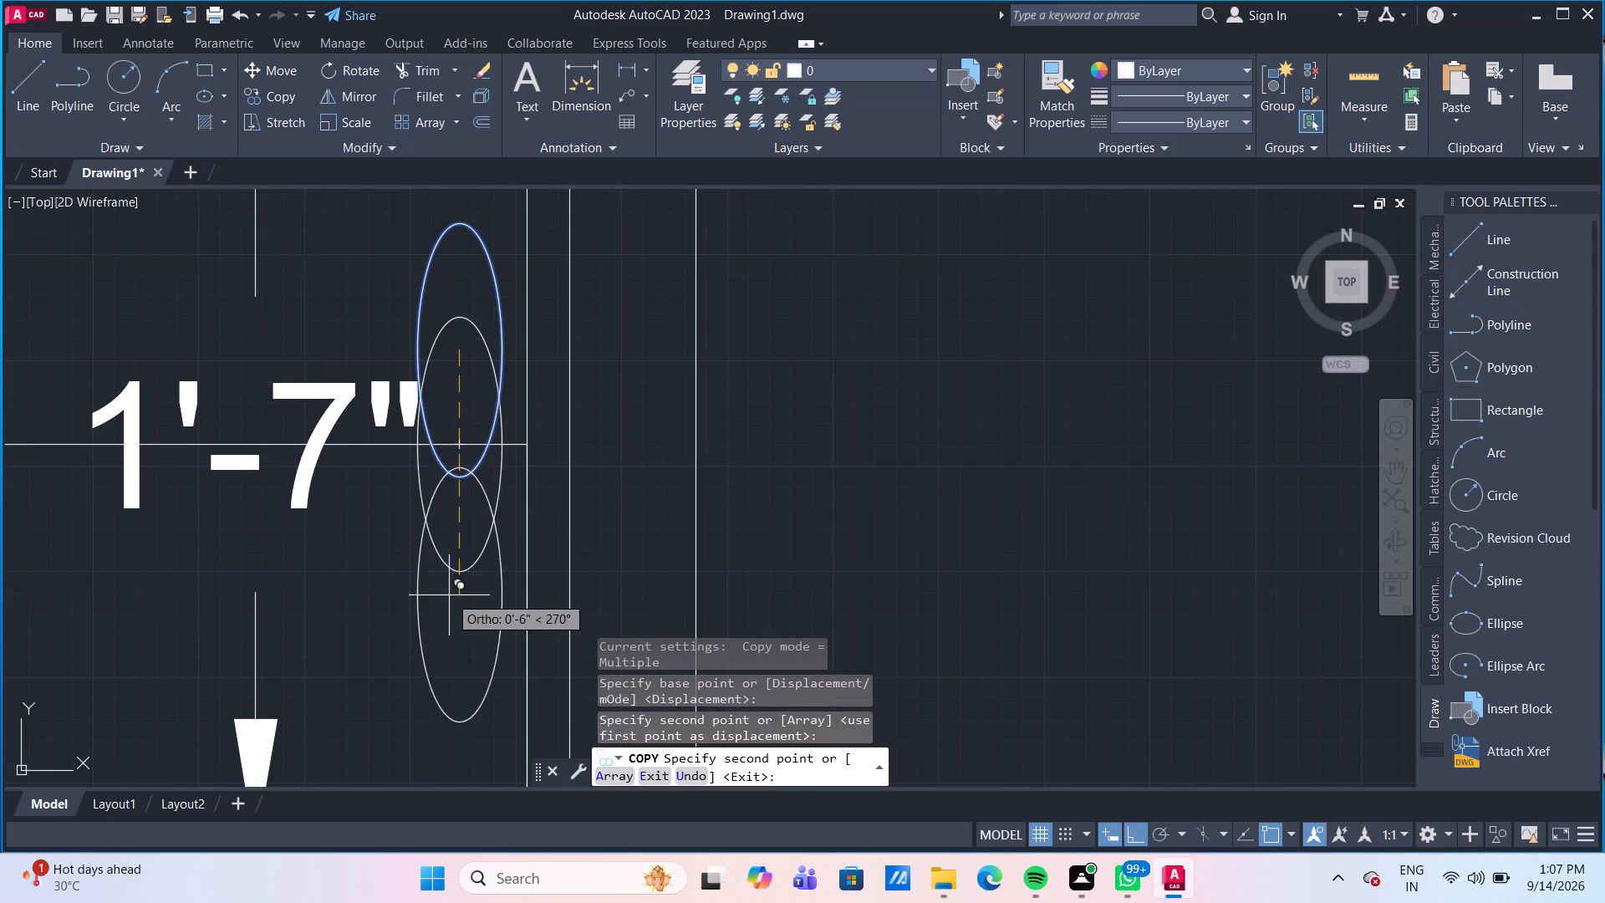
{"action": "scroll", "coordinate": [449, 595], "scroll_direction": "down", "scroll_amount": 1}
{"action": "middle_click_drag", "start_coordinate": [449, 595], "coordinate": [454, 516]}
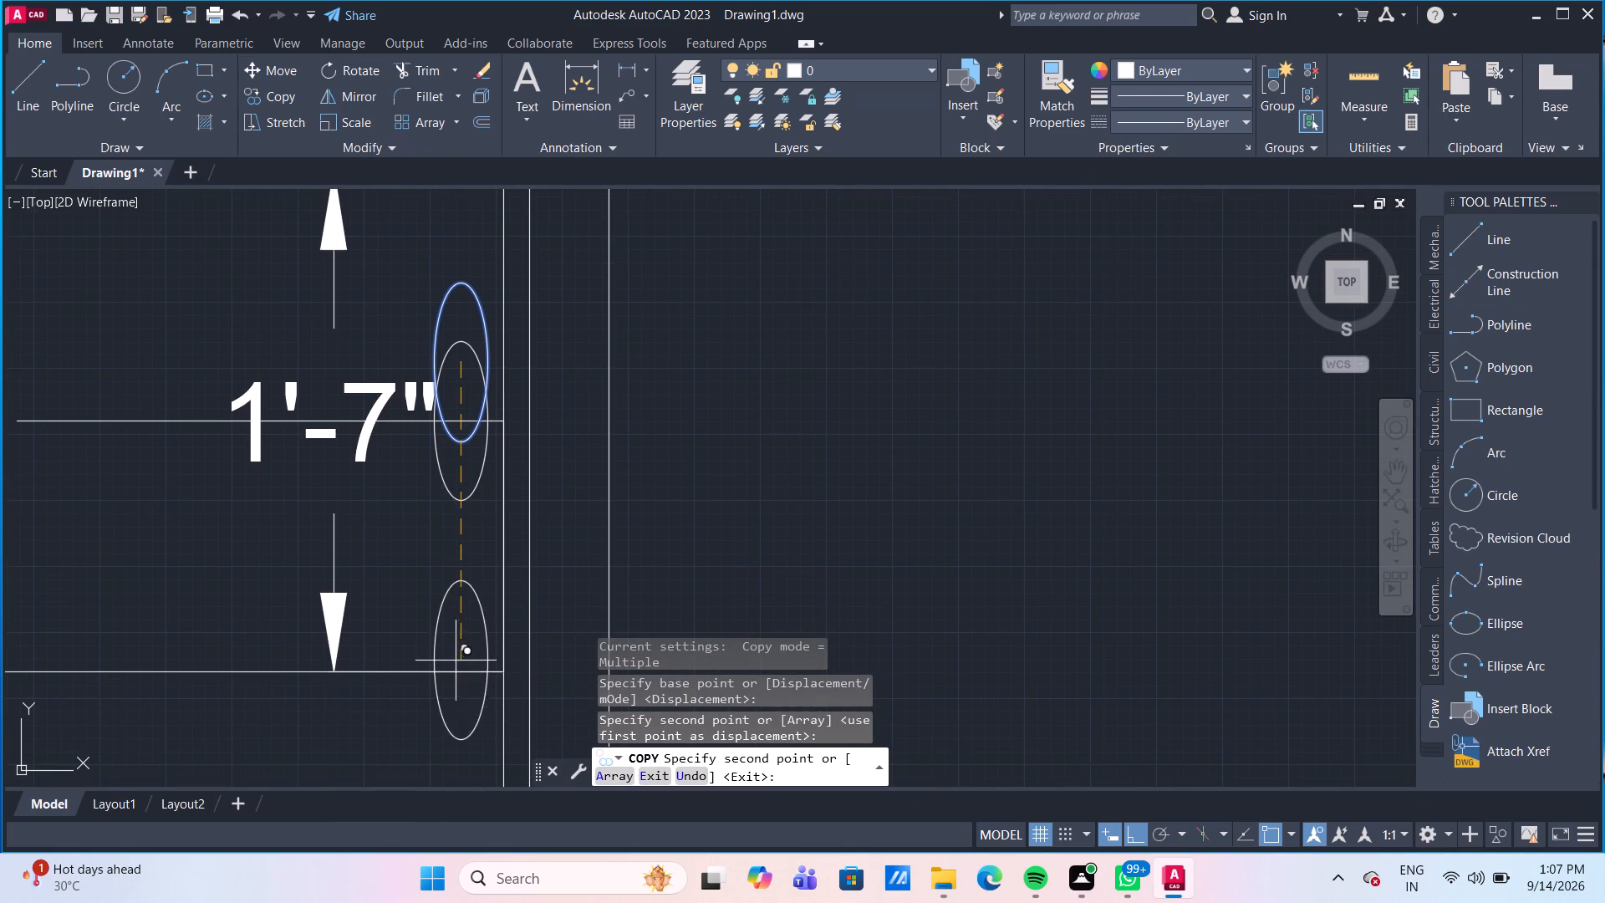
{"action": "left_click", "coordinate": [456, 670]}
{"action": "key", "text": "Escape"}
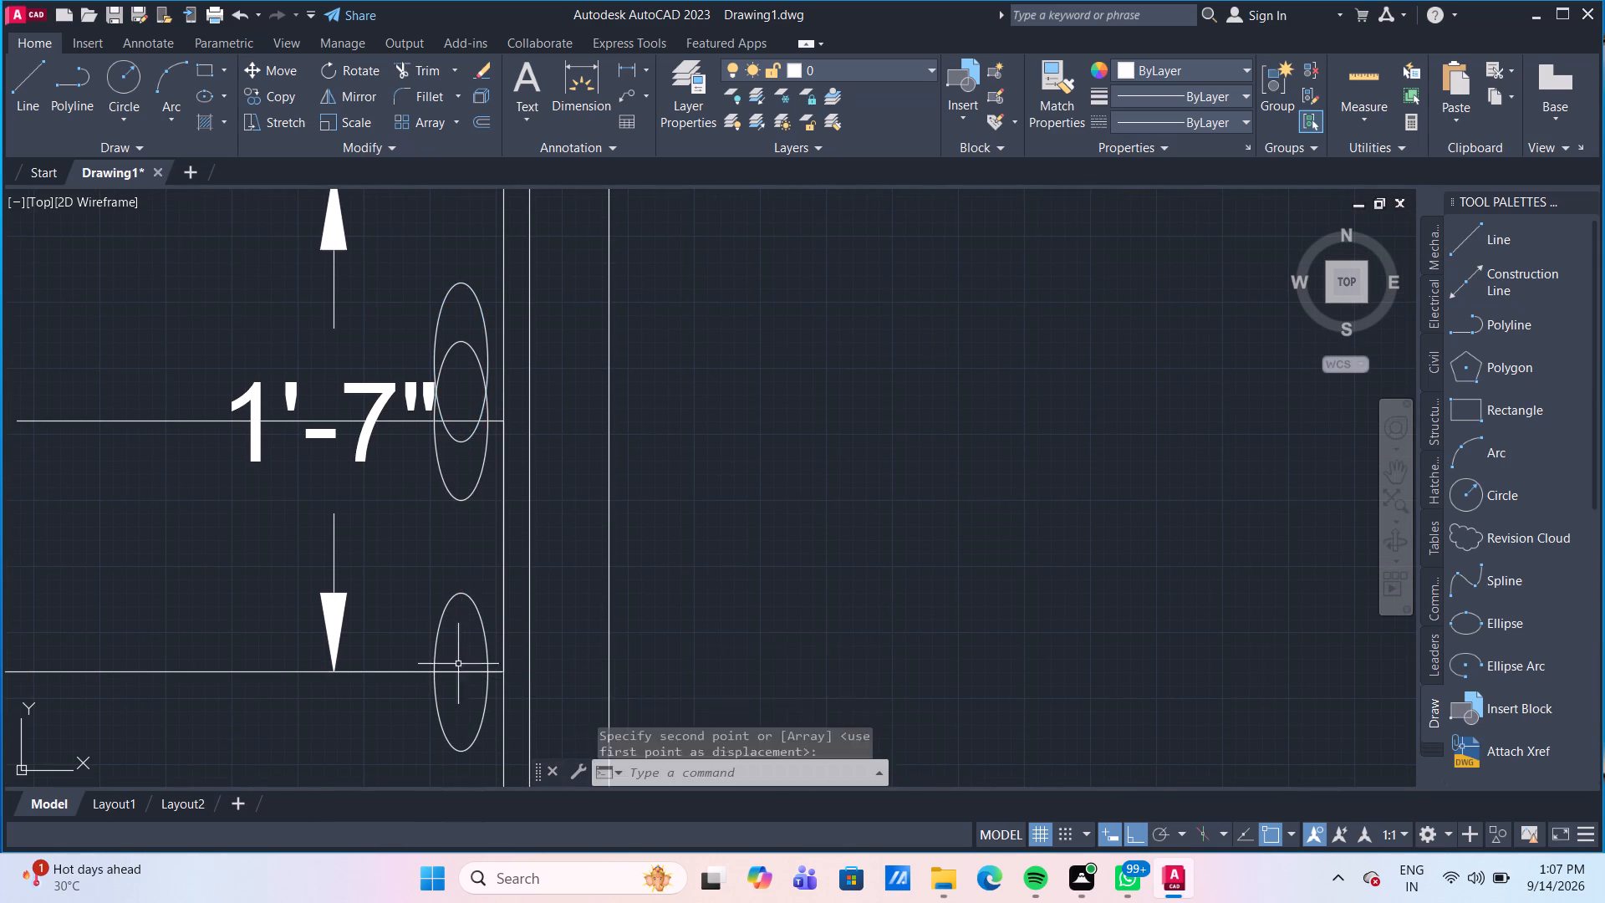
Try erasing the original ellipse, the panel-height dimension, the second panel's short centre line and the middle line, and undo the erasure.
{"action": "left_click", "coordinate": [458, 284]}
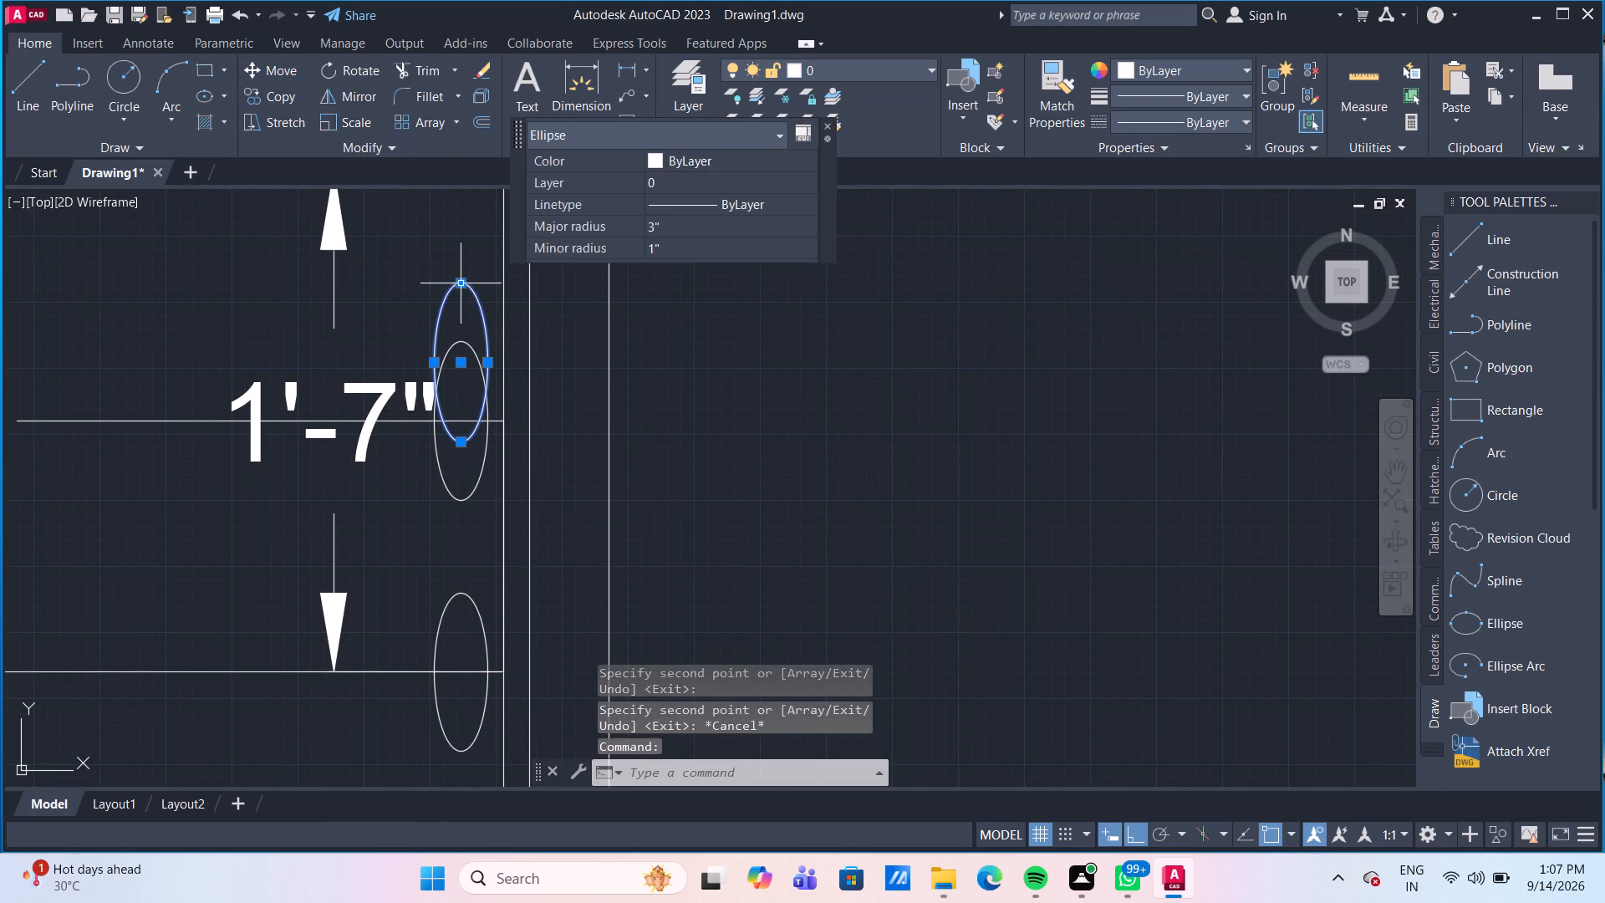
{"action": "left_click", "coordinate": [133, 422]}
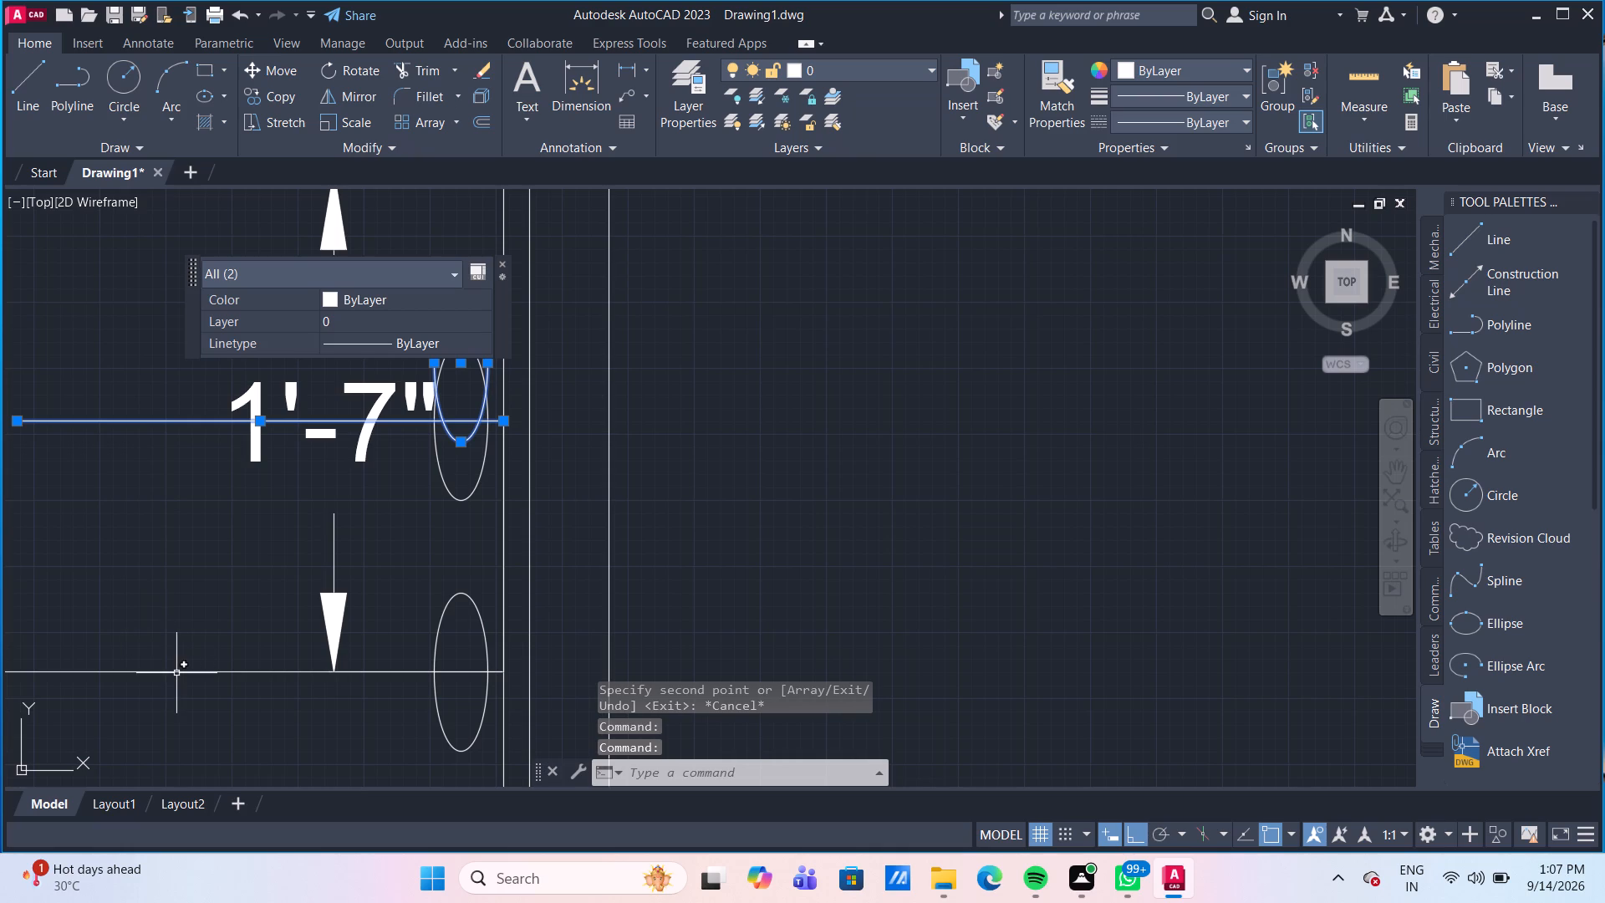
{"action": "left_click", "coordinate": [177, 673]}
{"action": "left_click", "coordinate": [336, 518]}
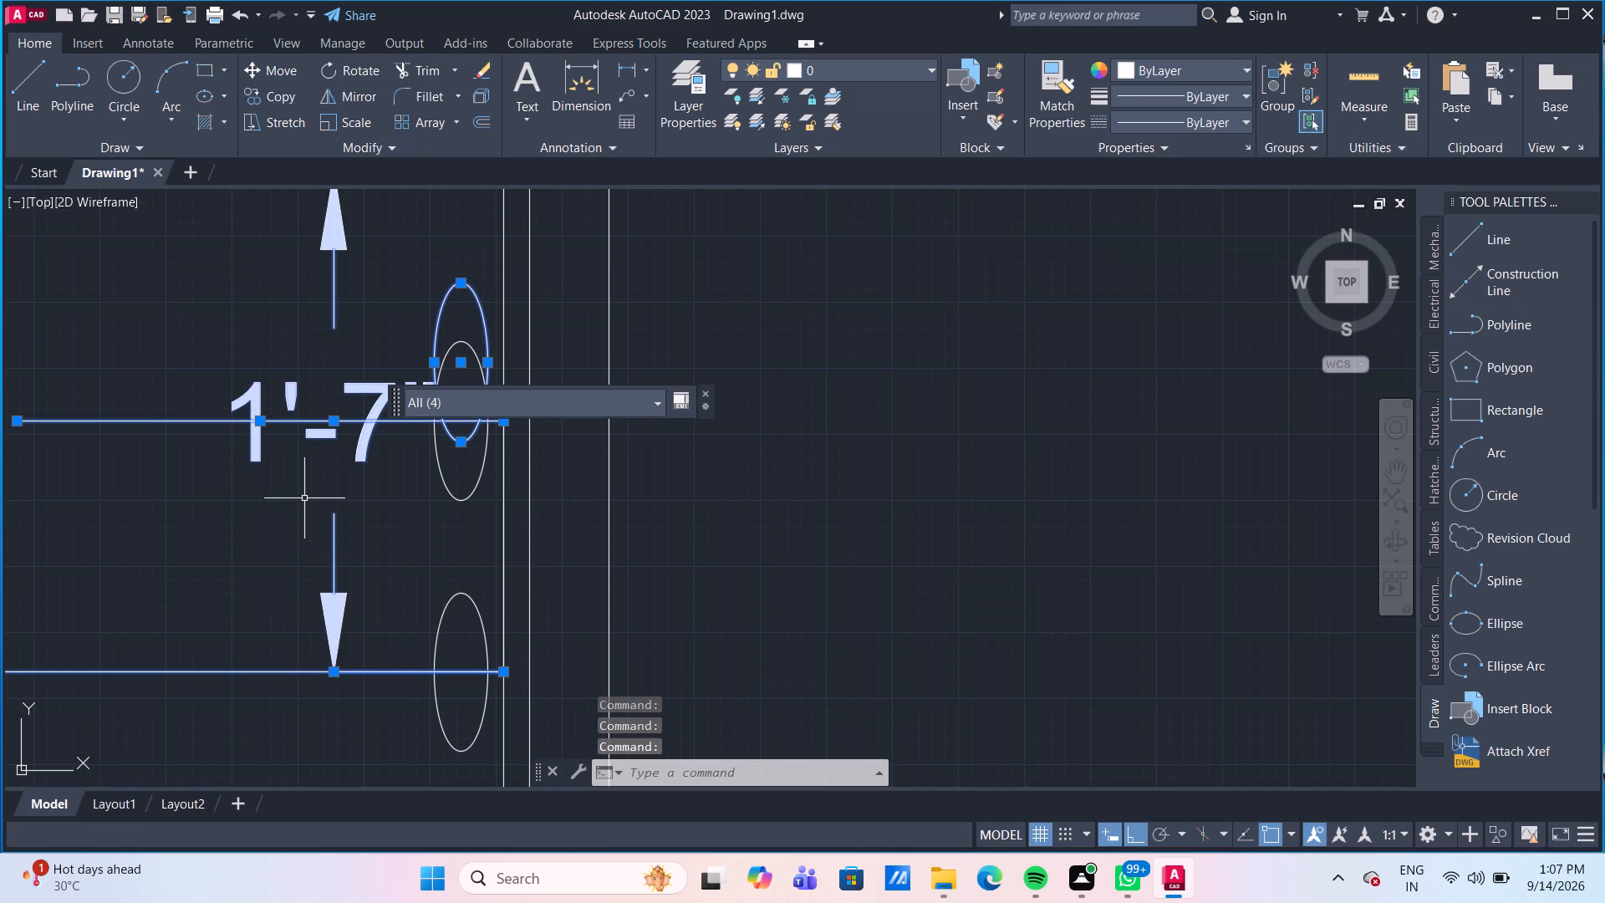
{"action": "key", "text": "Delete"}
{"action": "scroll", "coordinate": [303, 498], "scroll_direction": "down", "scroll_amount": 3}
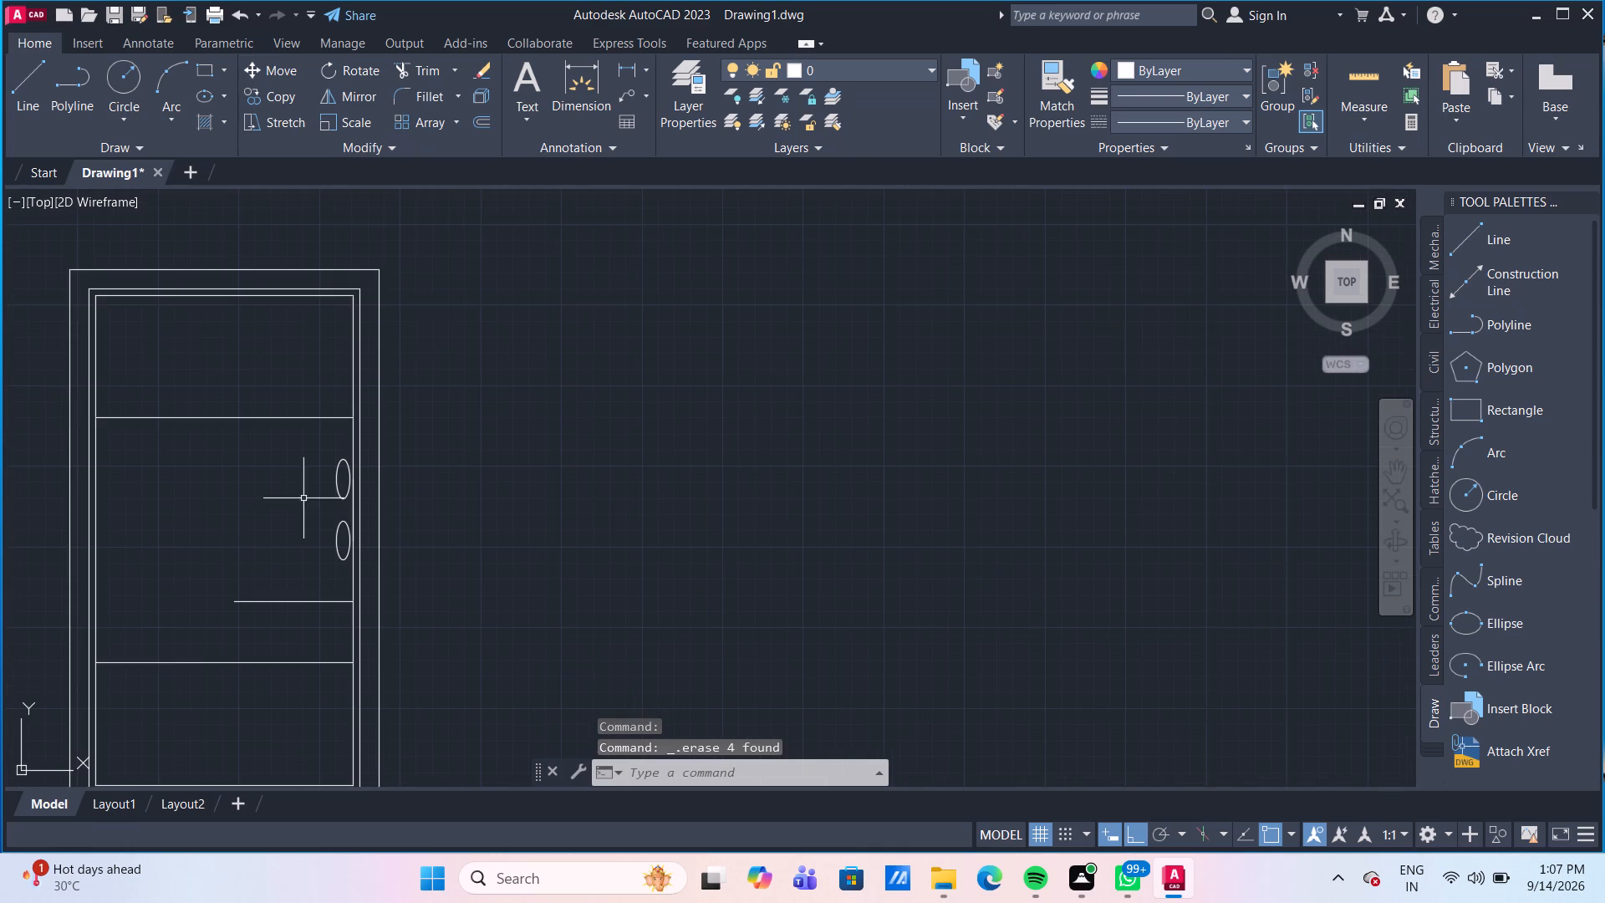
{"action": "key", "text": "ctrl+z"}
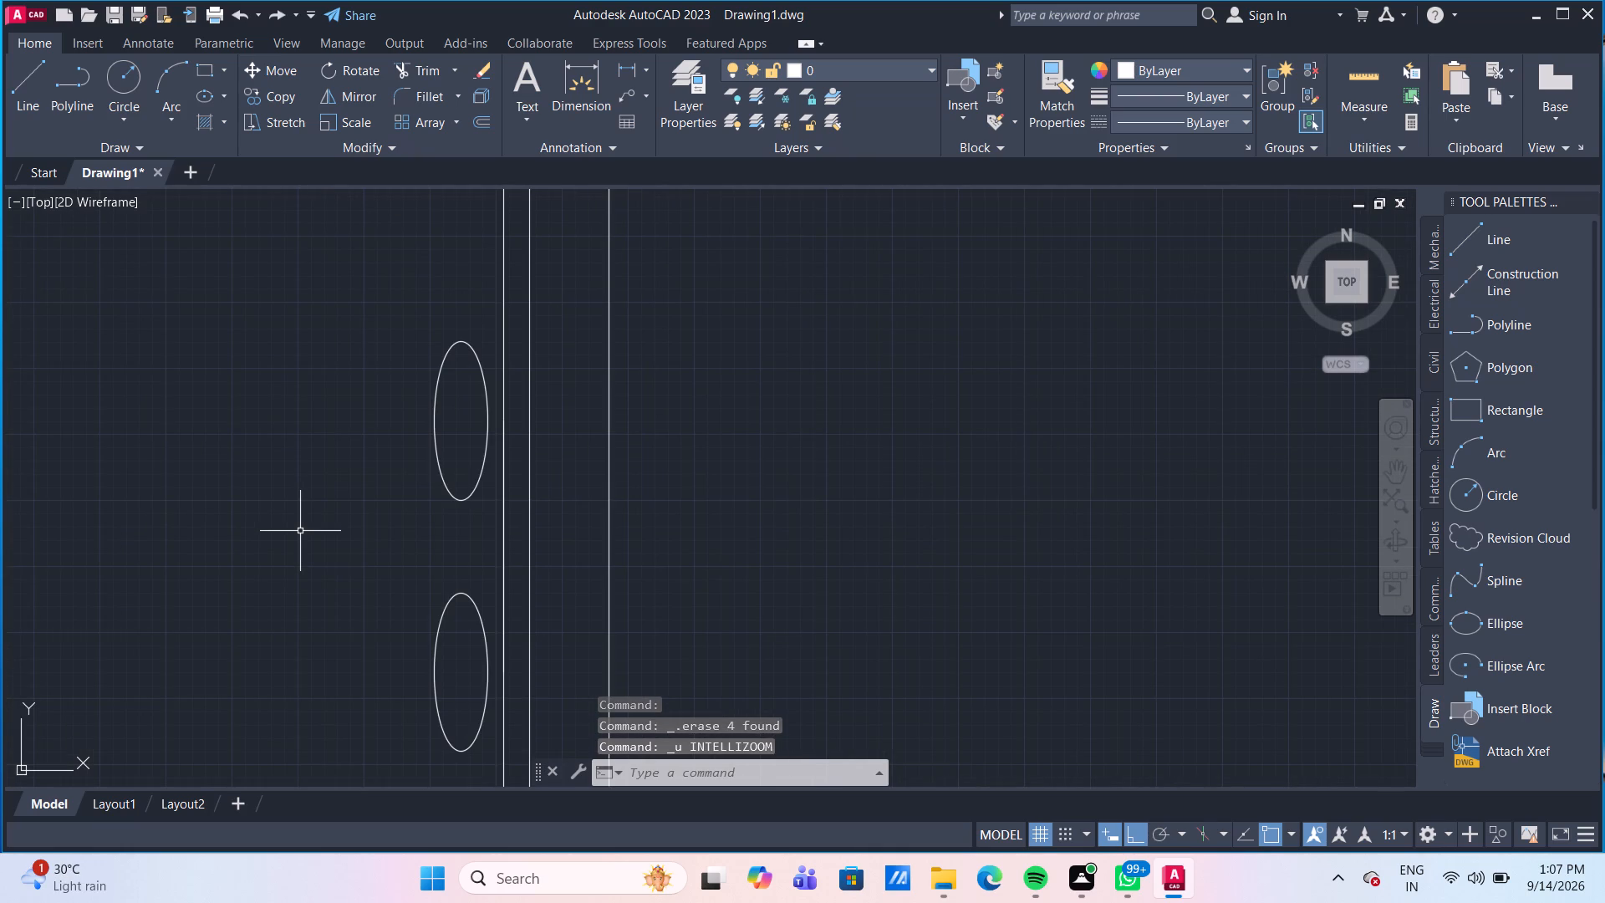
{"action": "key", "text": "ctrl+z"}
Move the lower ellipse from the middle line straight down onto the third panel's short horizontal centre line.
{"action": "scroll", "coordinate": [300, 531], "scroll_direction": "down", "scroll_amount": 1}
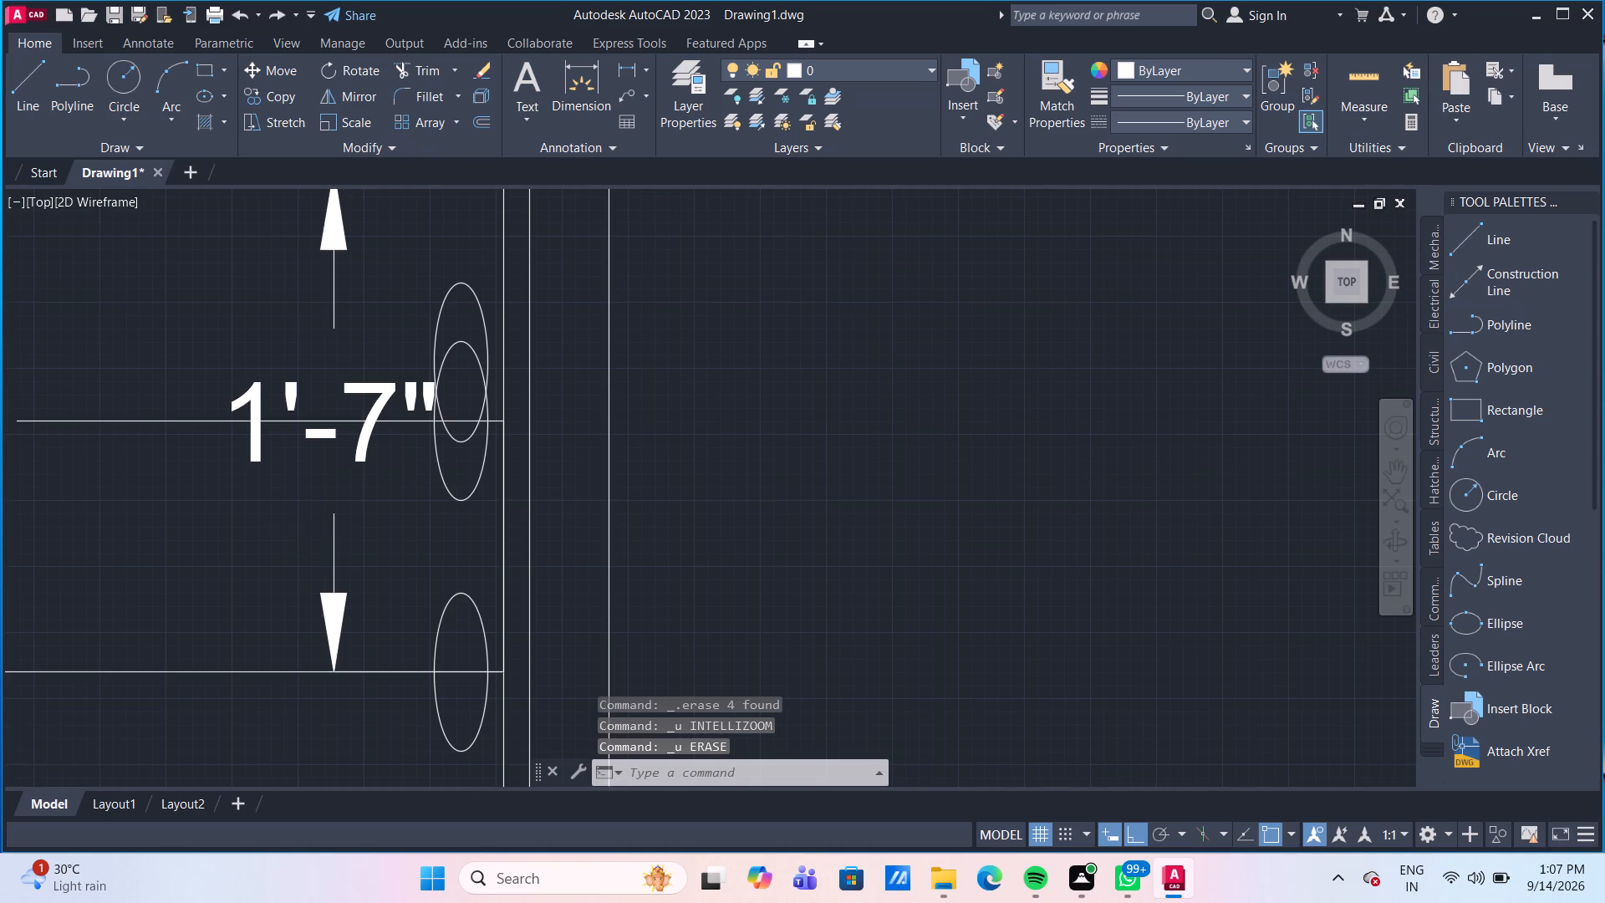
{"action": "scroll", "coordinate": [293, 564], "scroll_direction": "down", "scroll_amount": 2}
{"action": "middle_click_drag", "start_coordinate": [292, 615], "coordinate": [307, 593]}
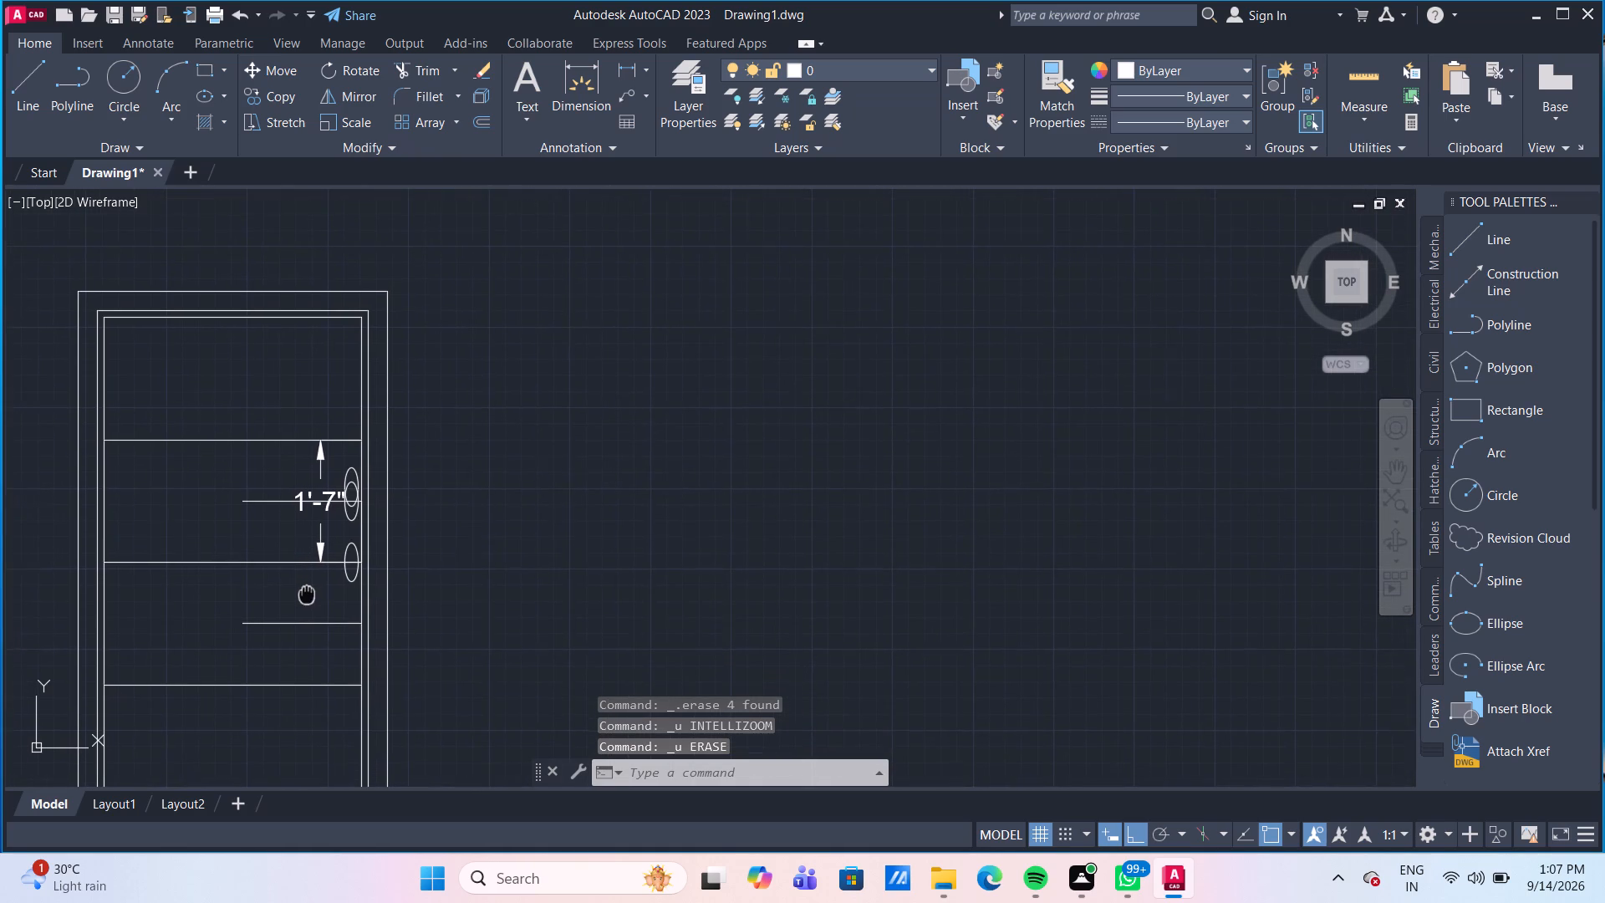
{"action": "middle_click_drag", "start_coordinate": [307, 593], "coordinate": [329, 524]}
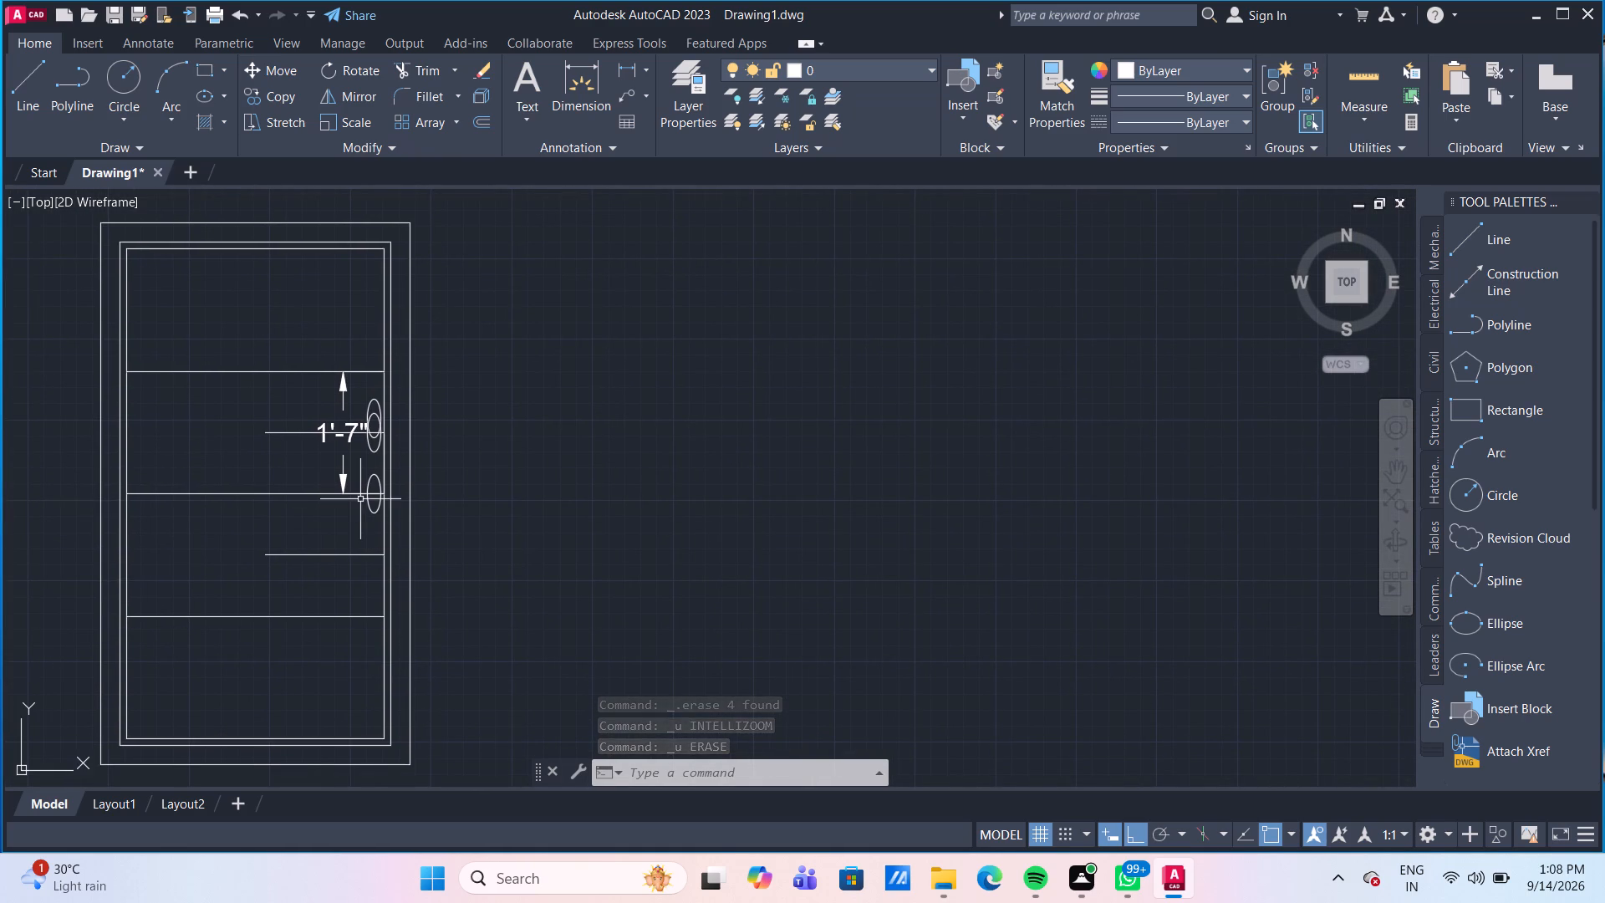
{"action": "scroll", "coordinate": [374, 508], "scroll_direction": "up", "scroll_amount": 1}
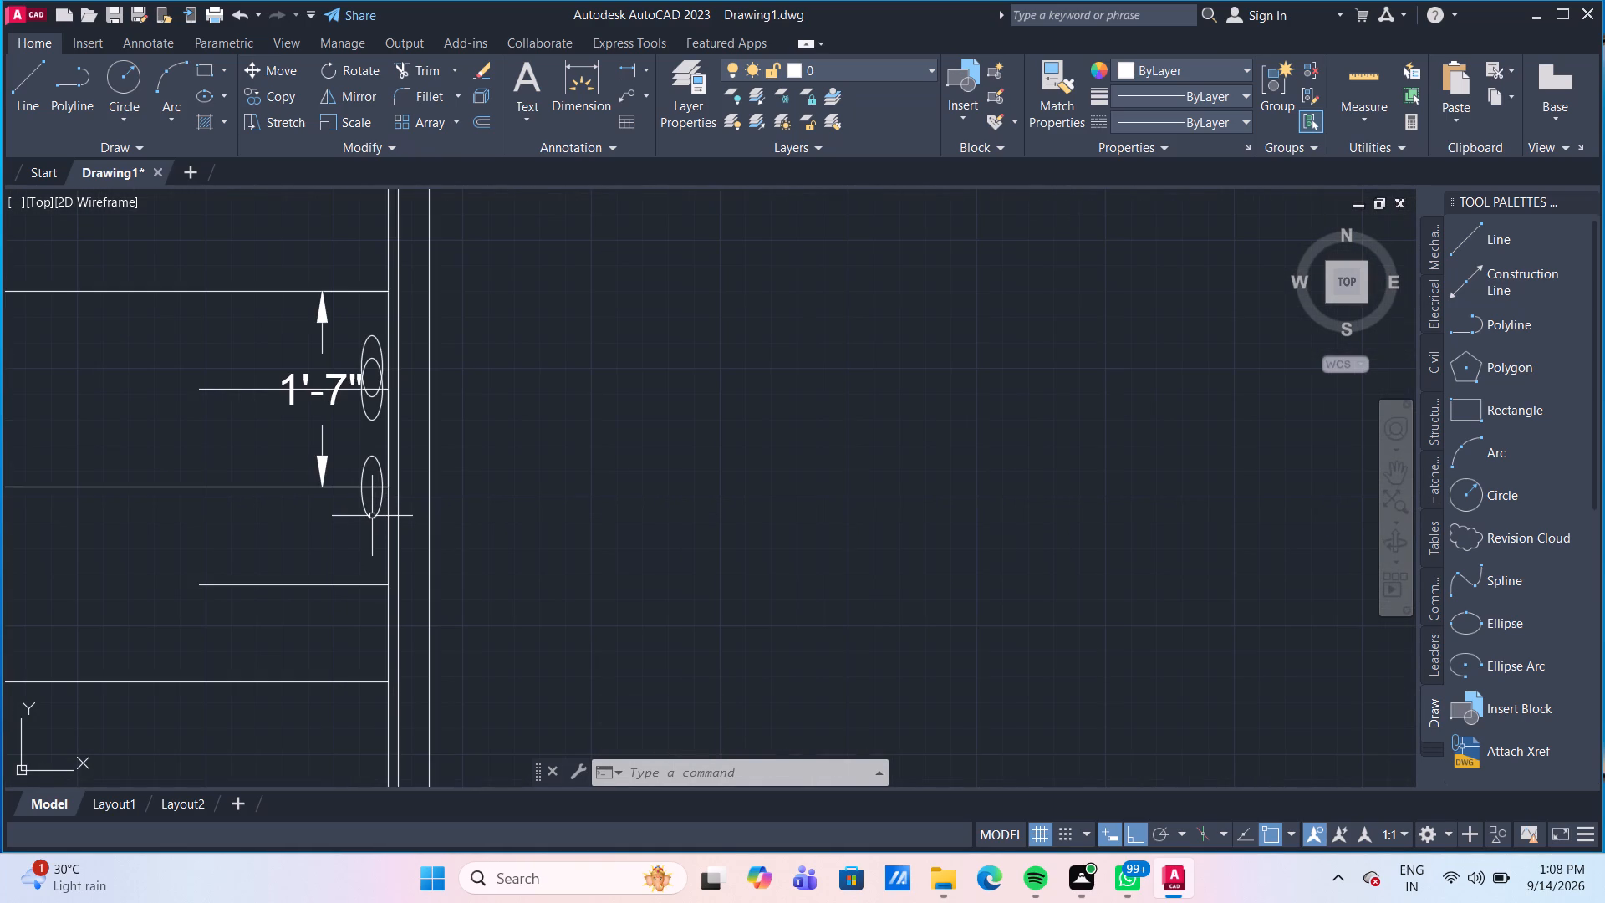
{"action": "left_click", "coordinate": [372, 516]}
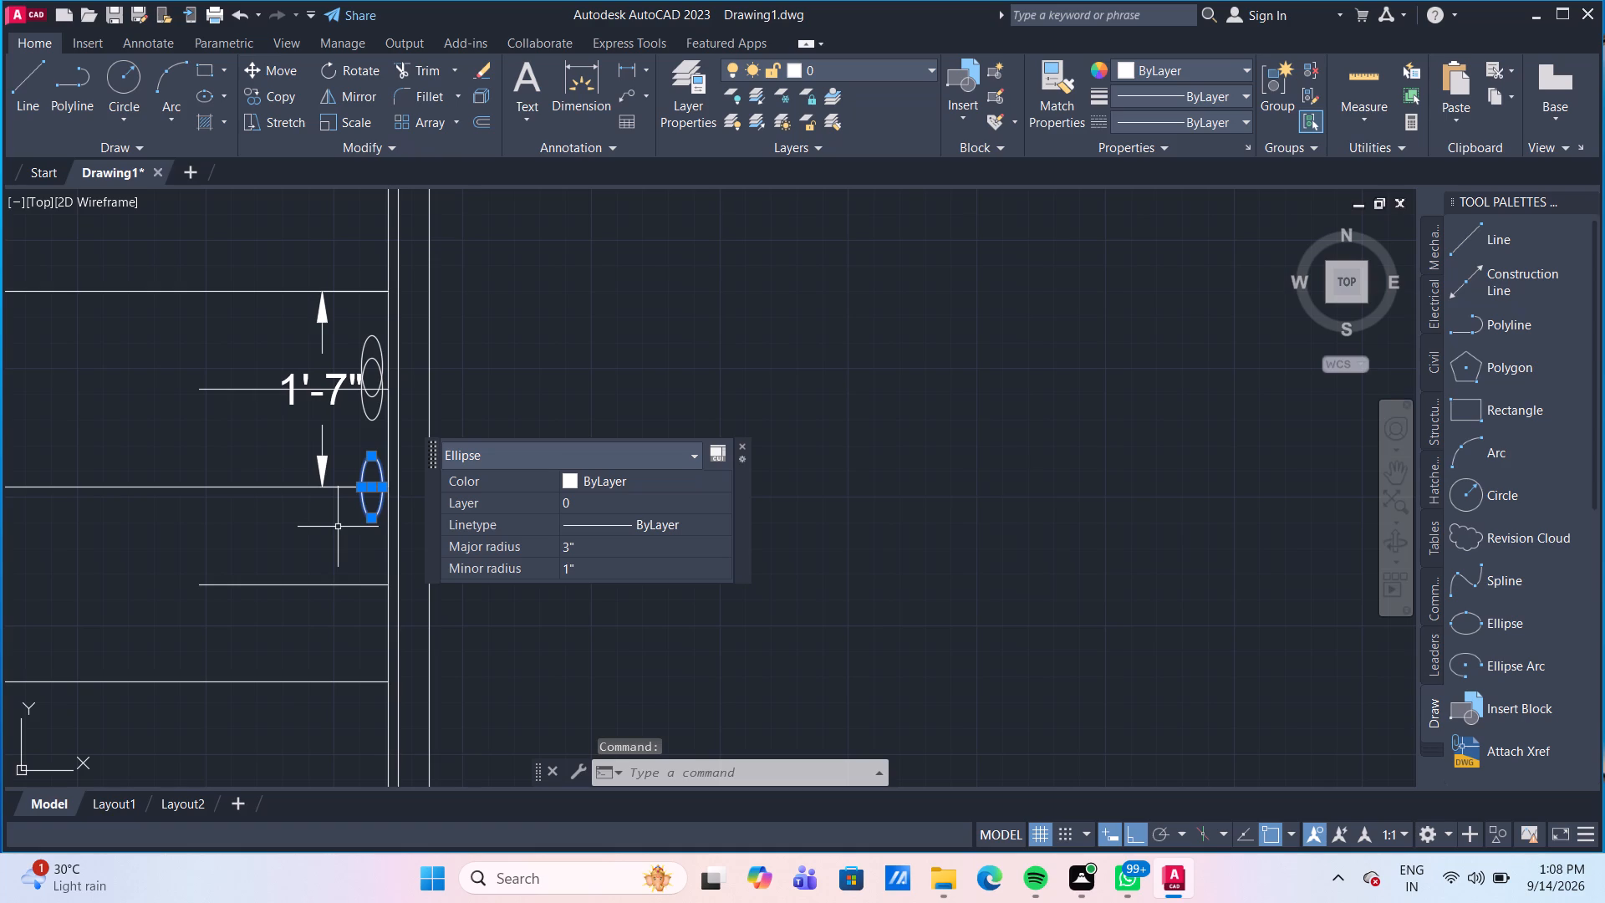
{"action": "key", "text": "m"}
{"action": "key", "text": "Return"}
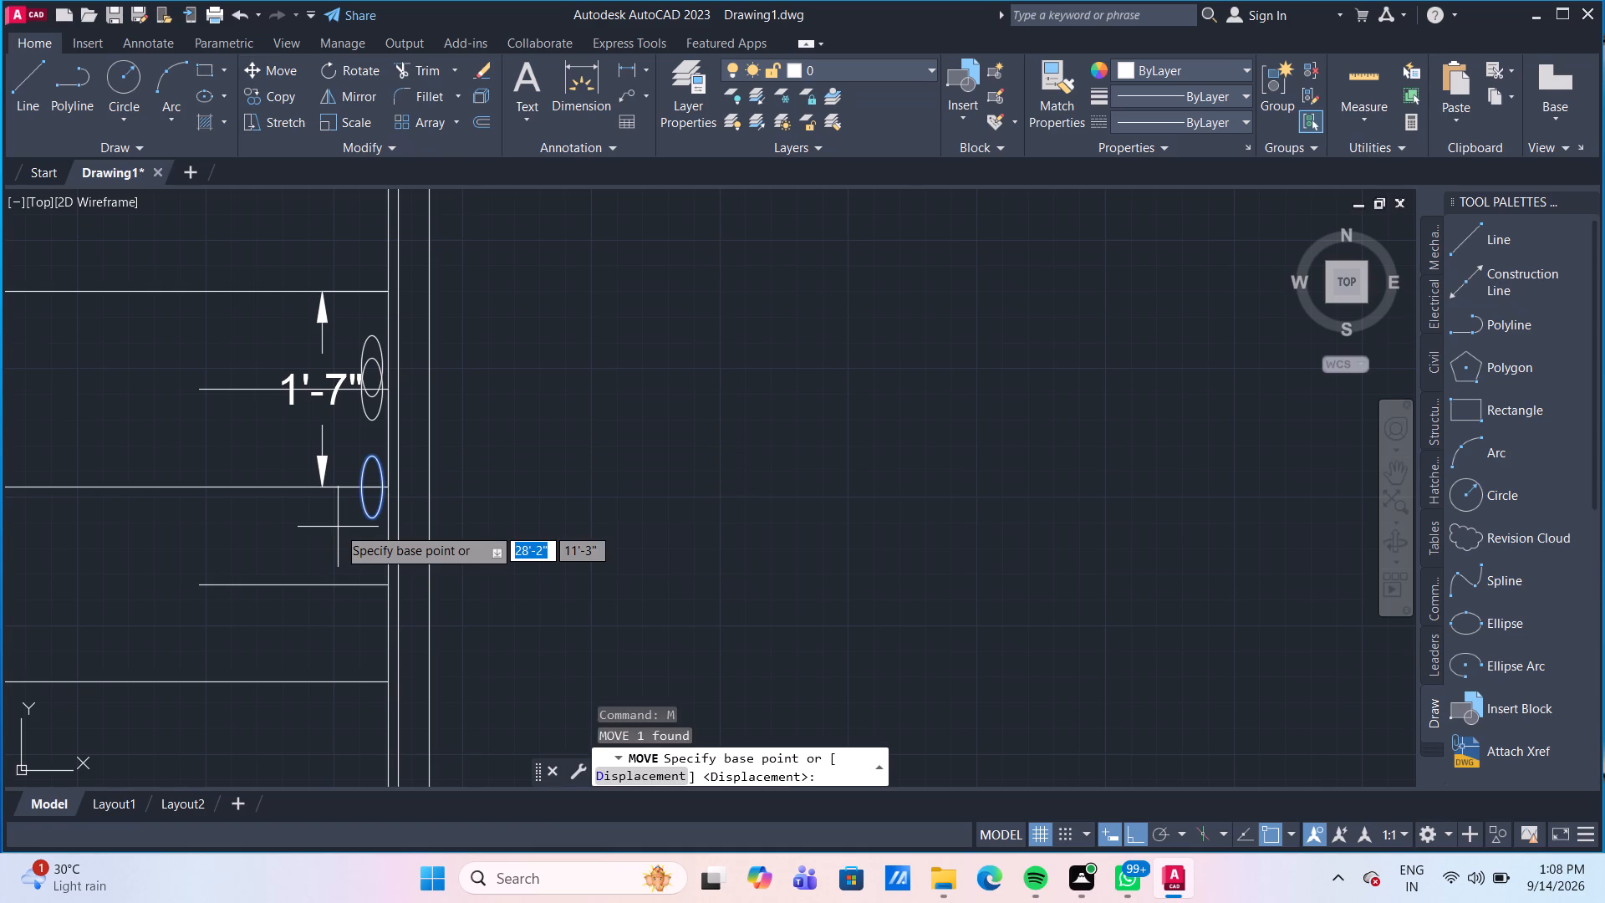
{"action": "left_click", "coordinate": [376, 483]}
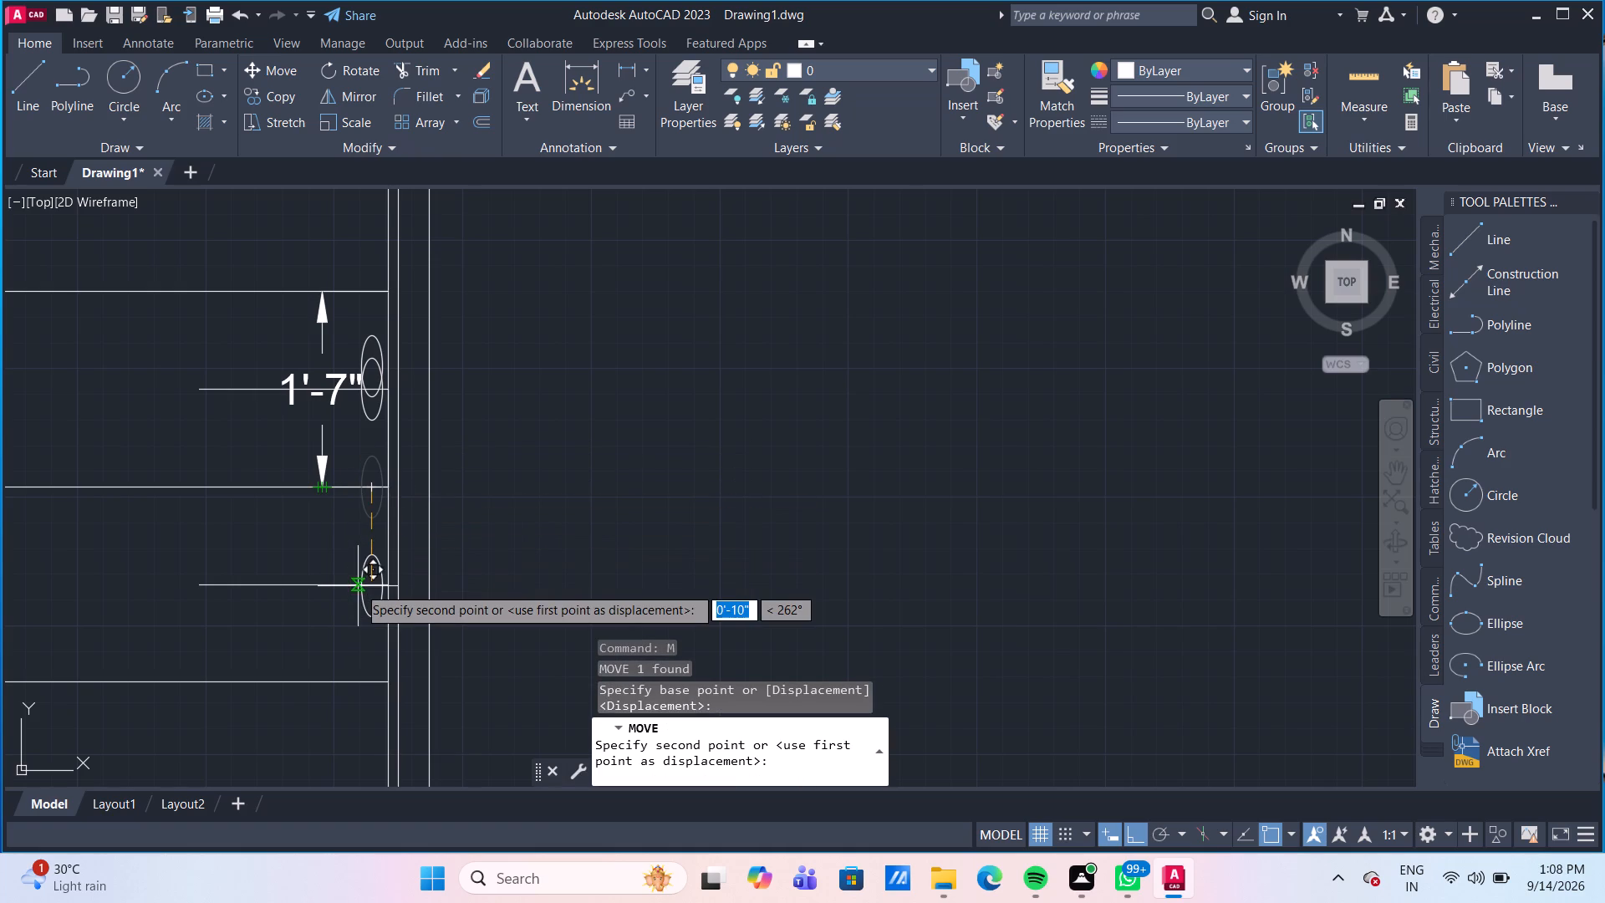
{"action": "left_click", "coordinate": [369, 587]}
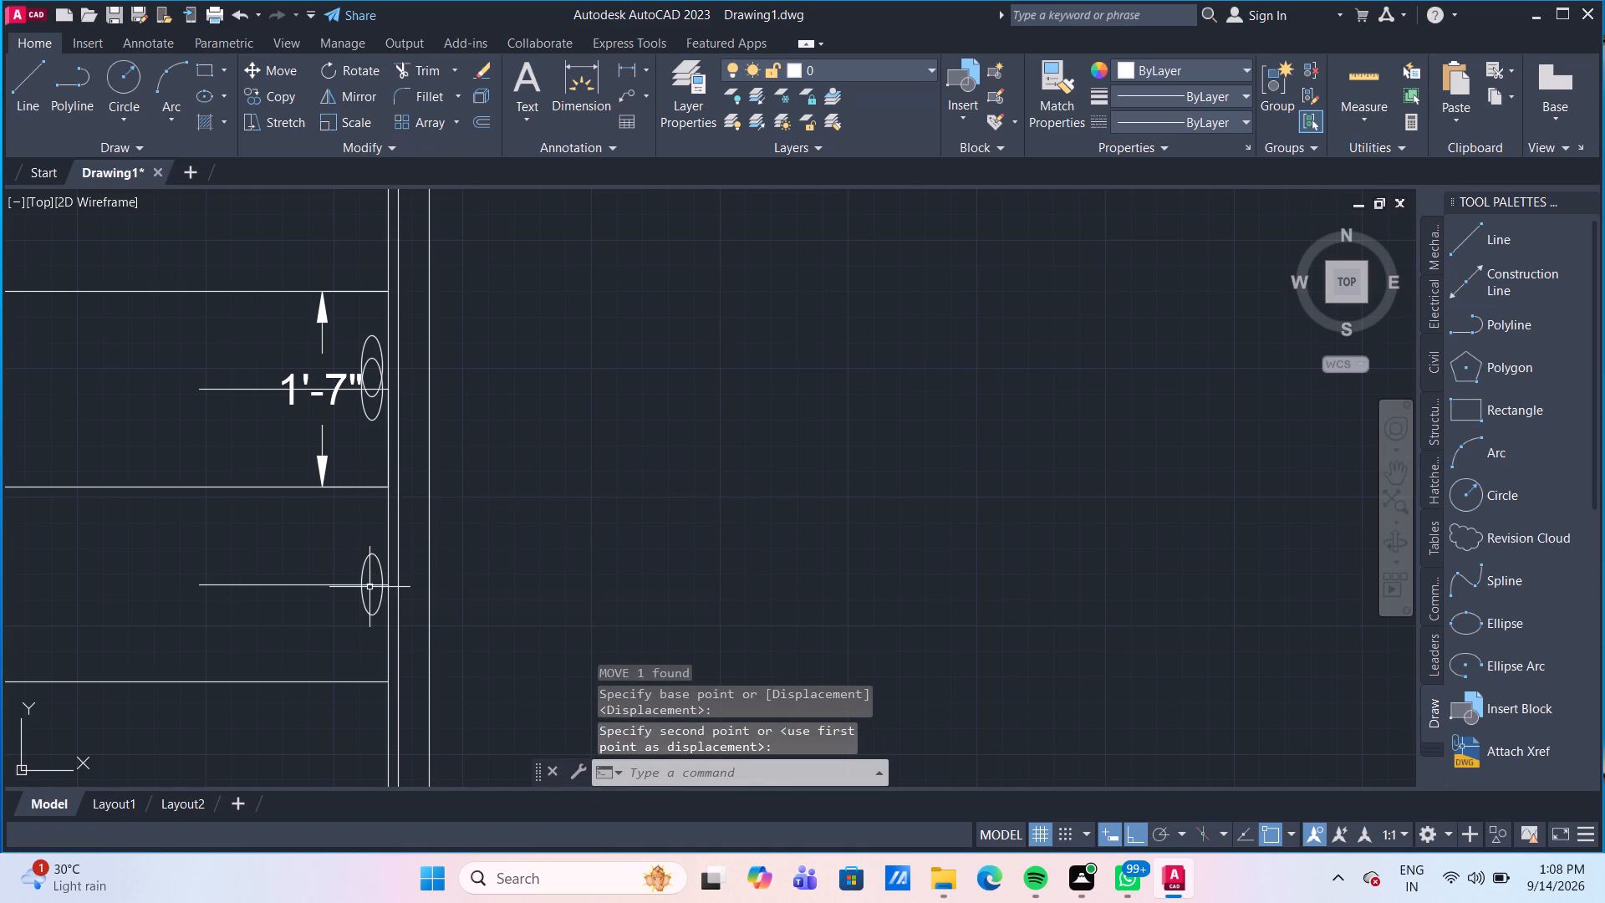
{"action": "key", "text": "Escape"}
Erase the panel-height dimension, both short centre lines, the vertical helper line and the original upper ellipse, keeping the two centred ellipses.
{"action": "left_click", "coordinate": [339, 435]}
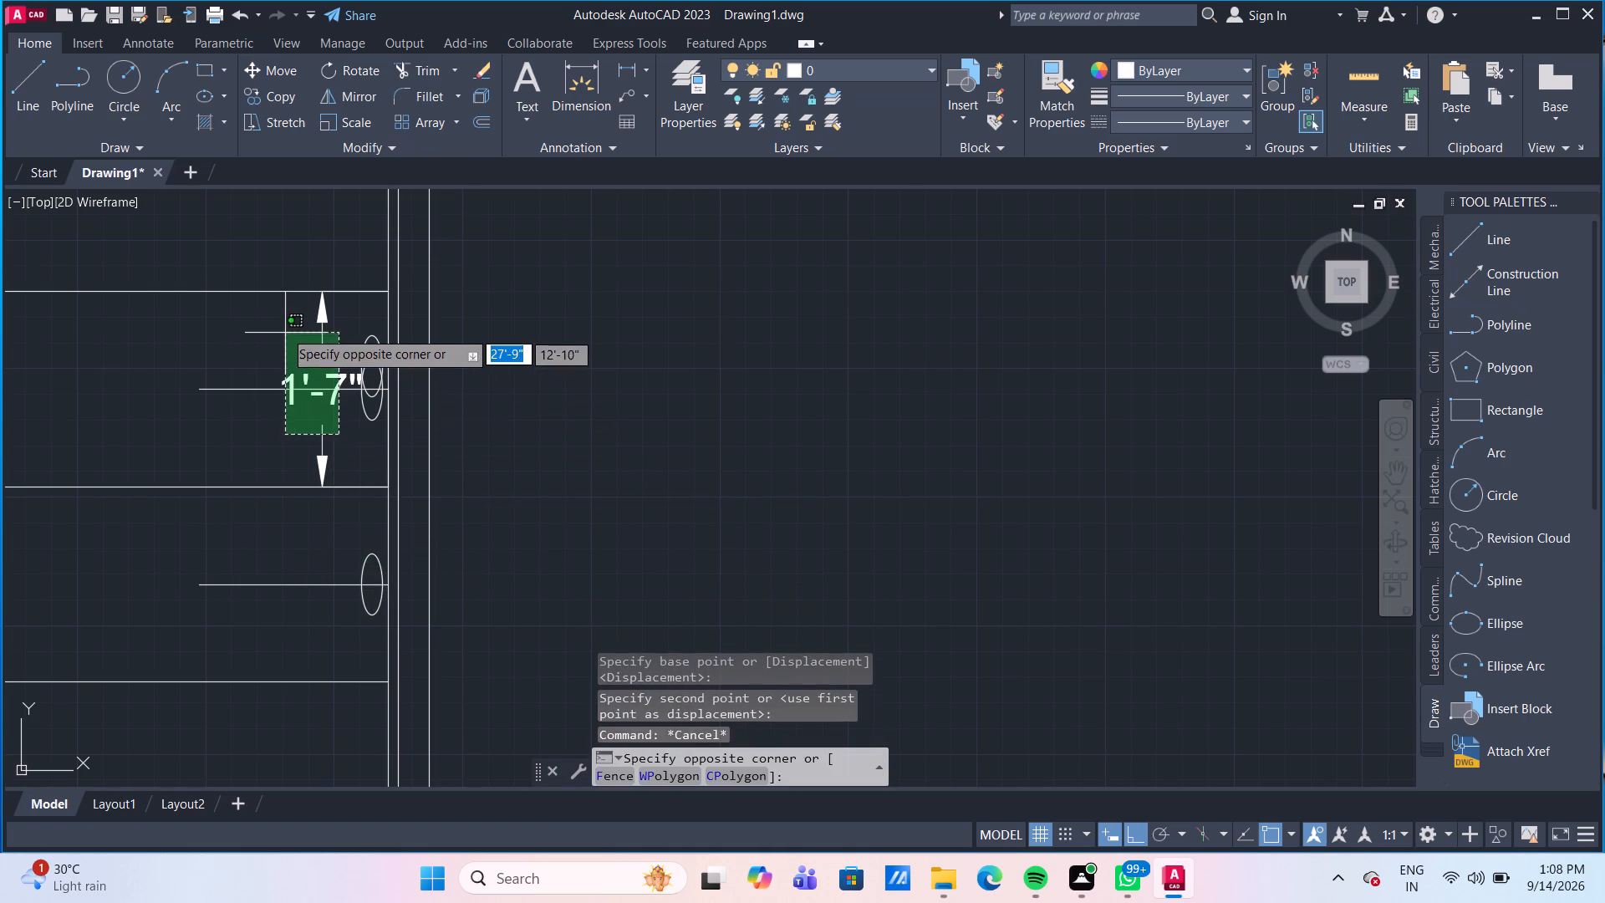
{"action": "left_click", "coordinate": [284, 330]}
{"action": "key", "text": "Delete"}
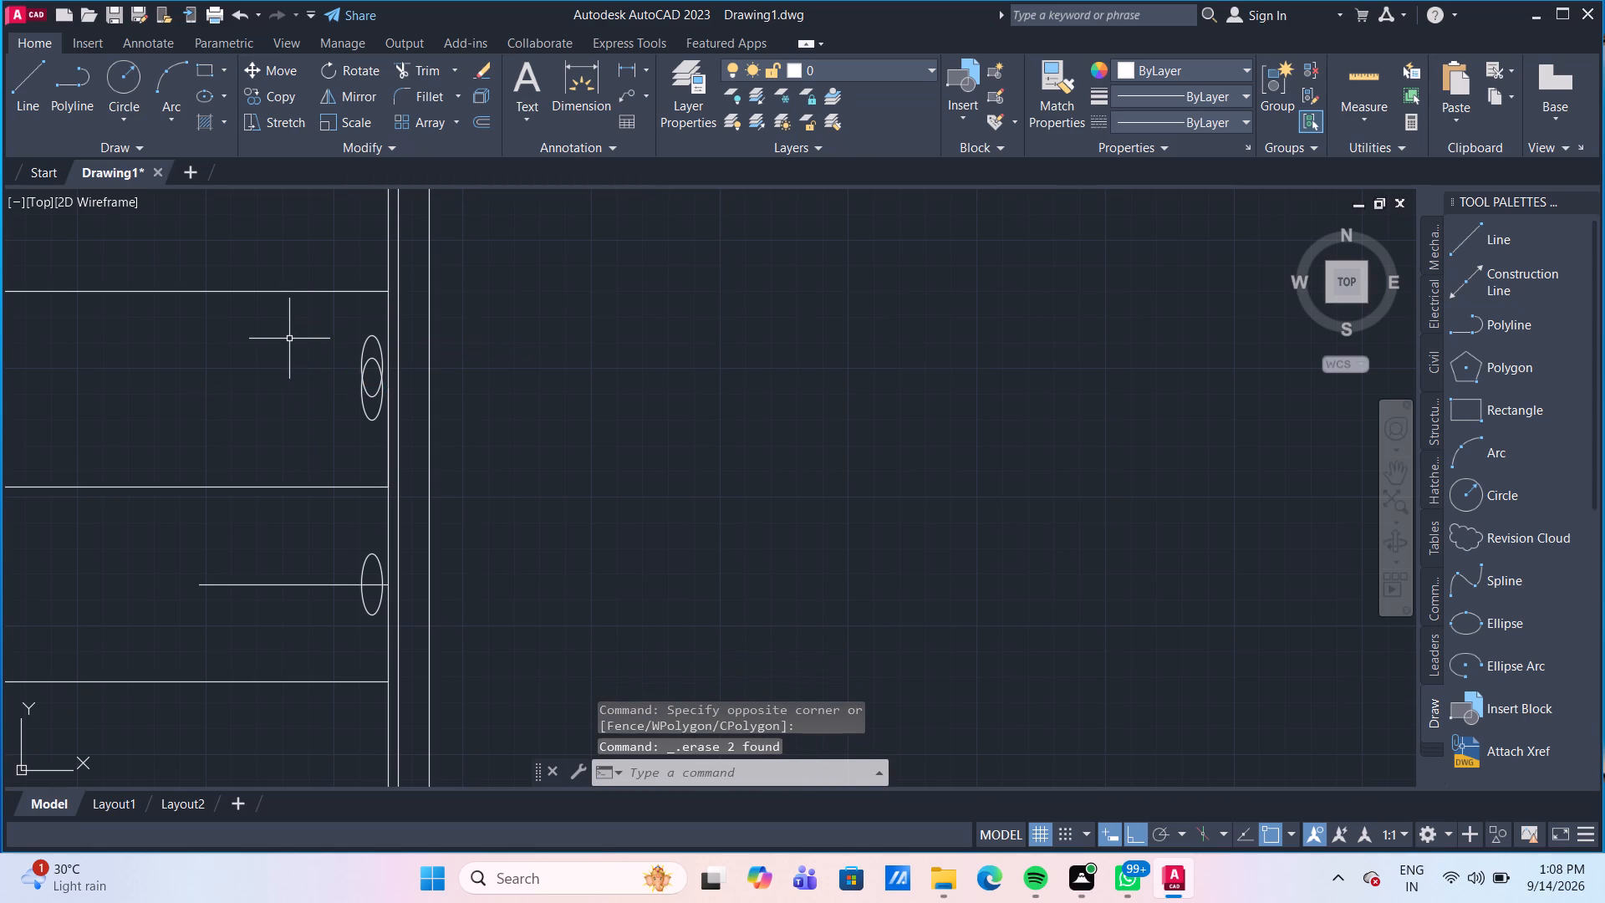
{"action": "left_click", "coordinate": [388, 437]}
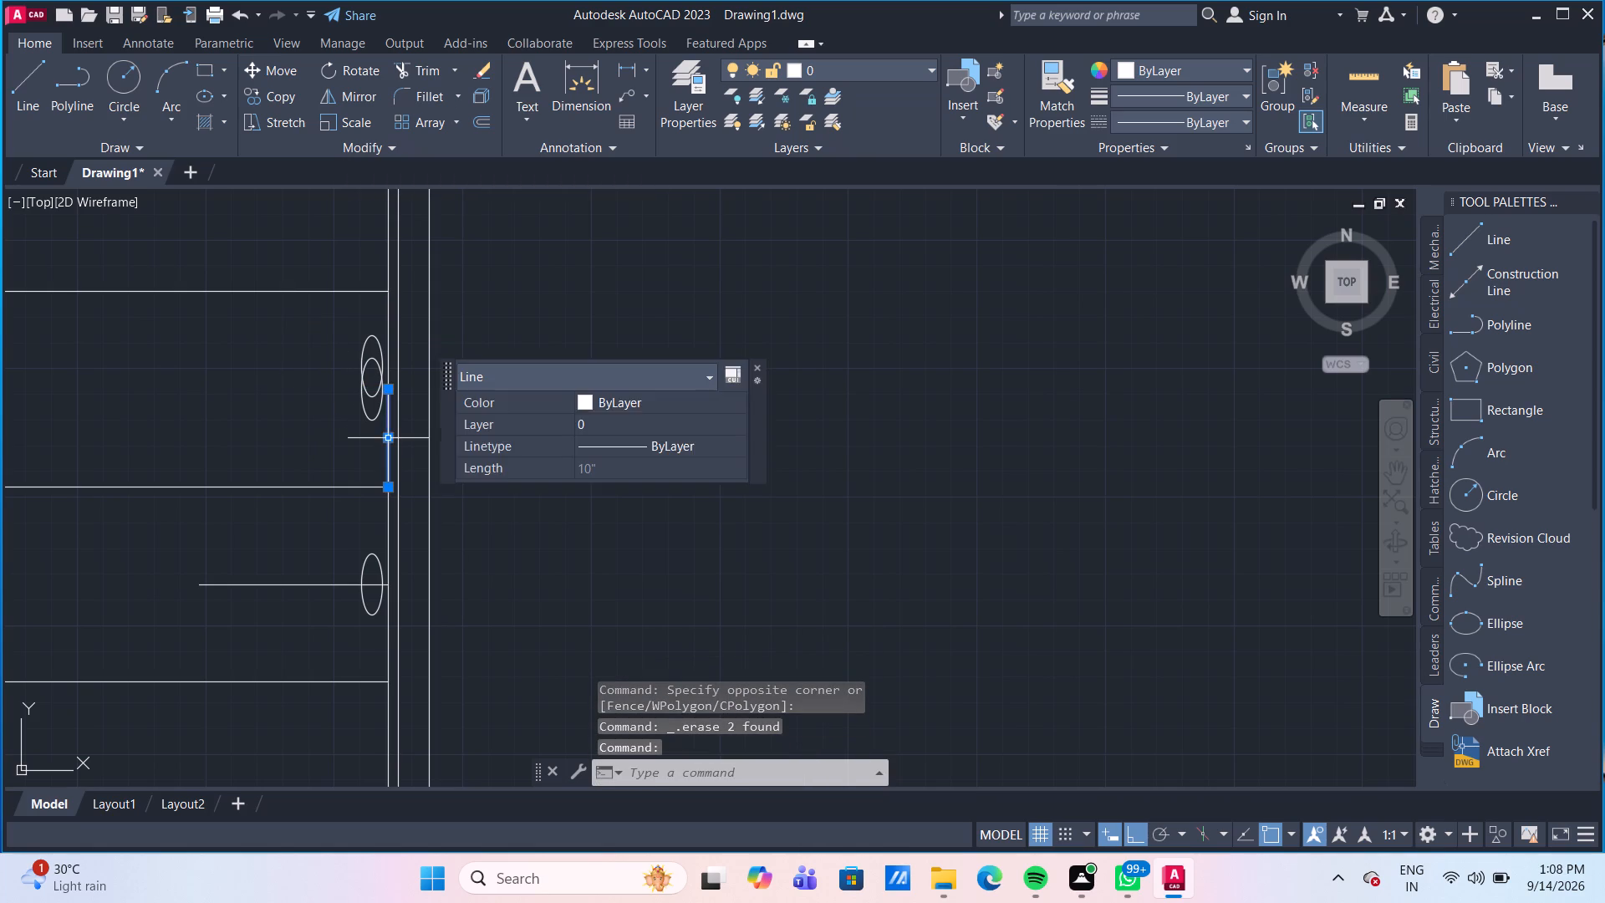
{"action": "key", "text": "Delete"}
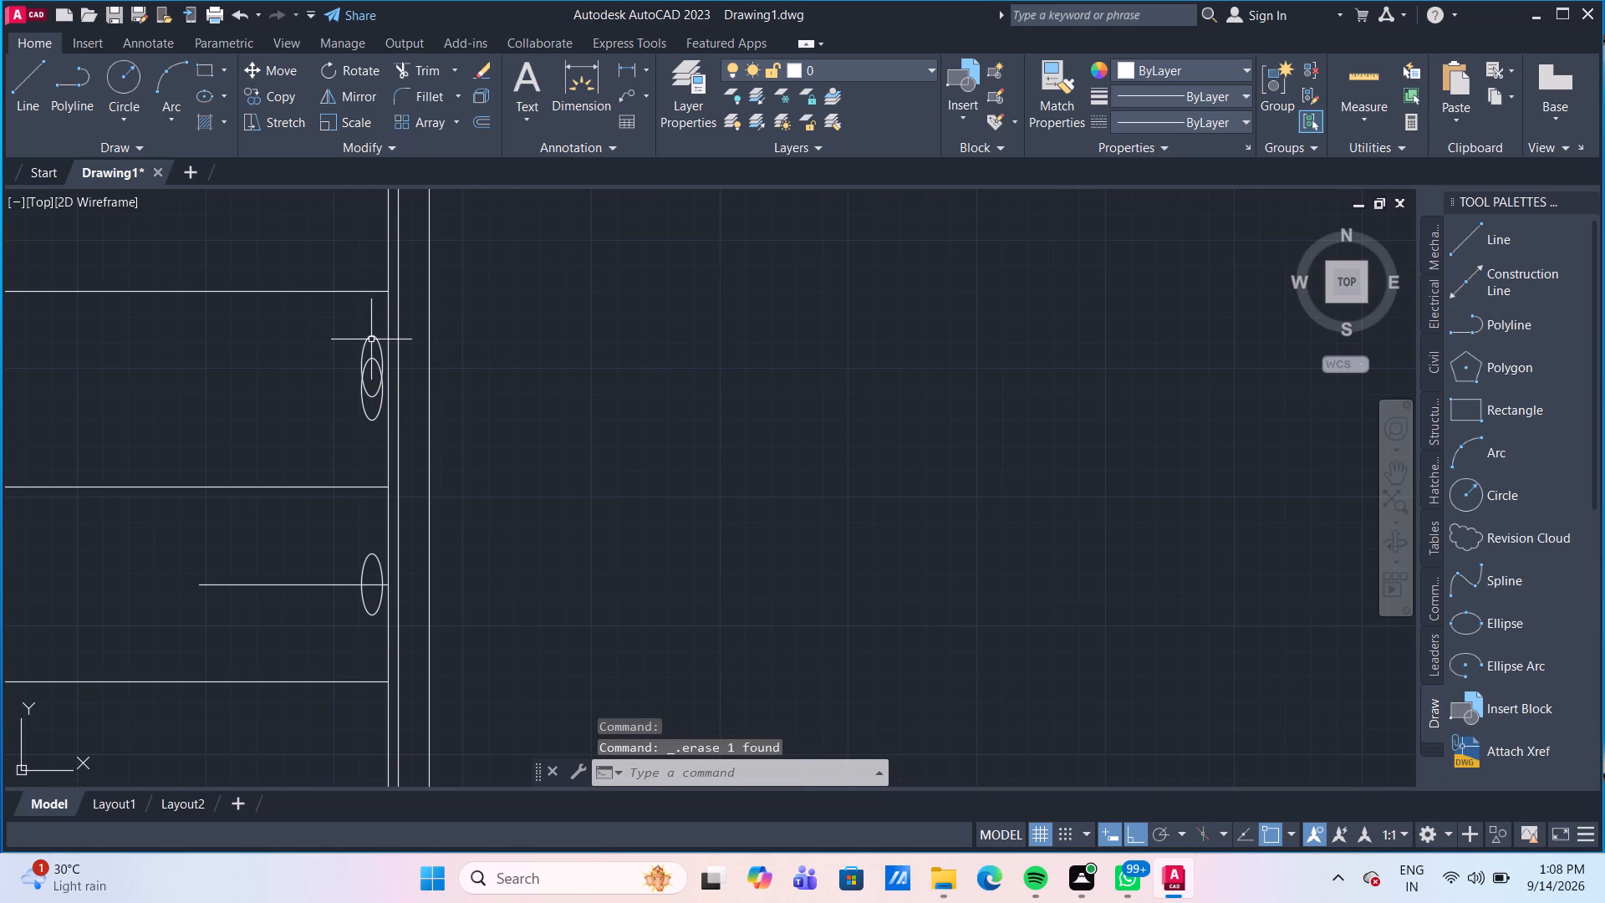
{"action": "left_click", "coordinate": [371, 339]}
{"action": "key", "text": "Delete"}
{"action": "scroll", "coordinate": [339, 561], "scroll_direction": "down", "scroll_amount": 1}
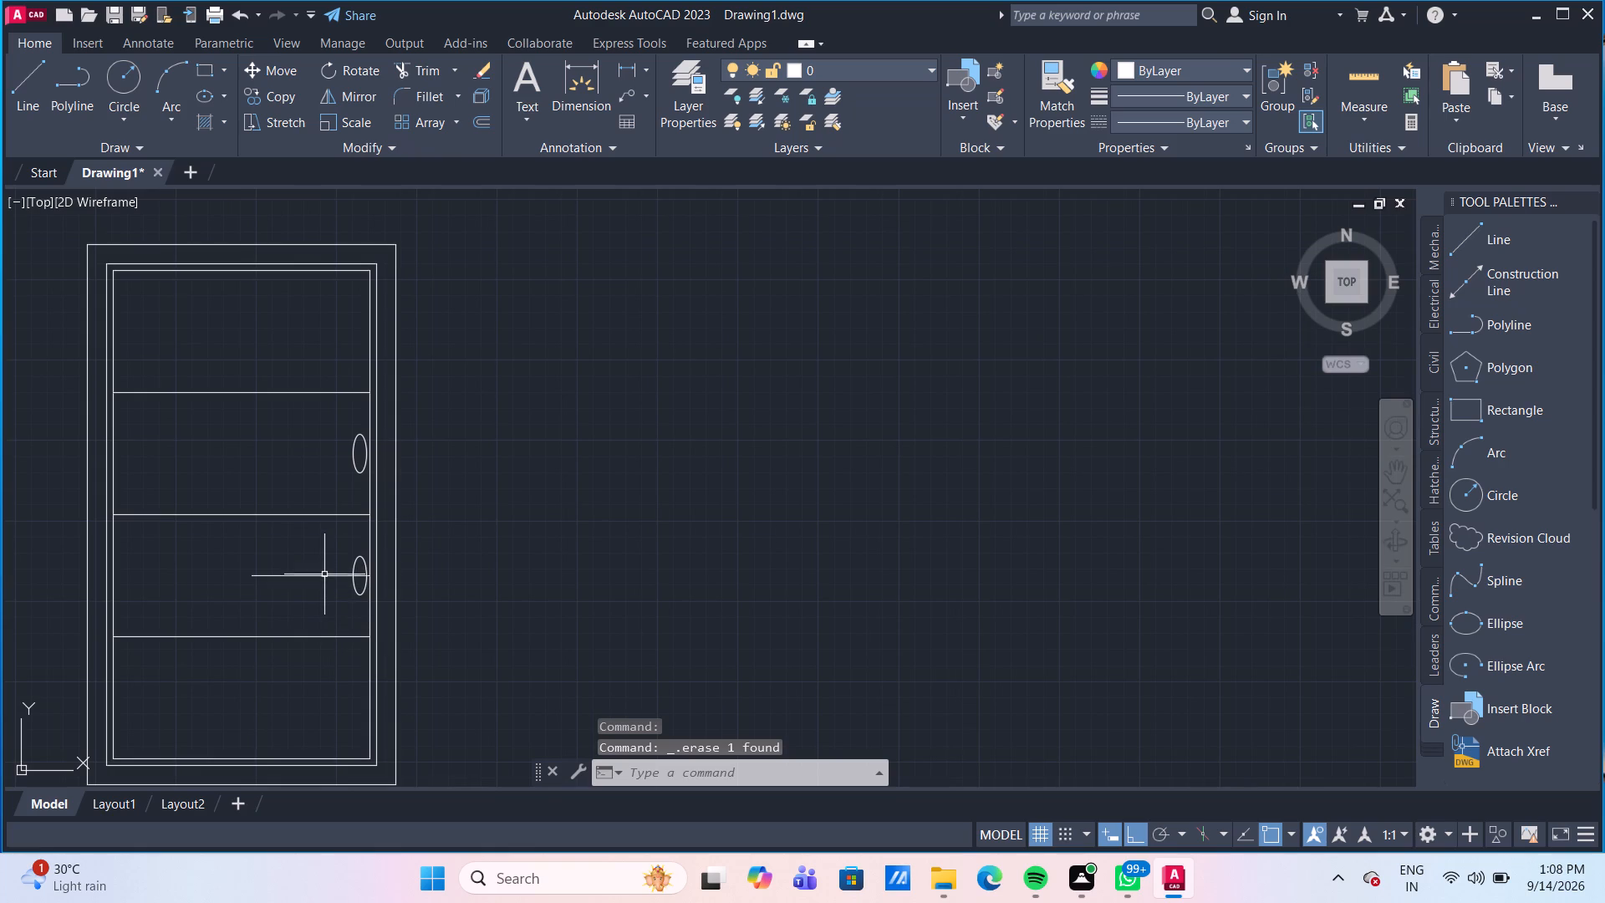
{"action": "left_click", "coordinate": [317, 574]}
{"action": "key", "text": "Delete"}
{"action": "scroll", "coordinate": [295, 564], "scroll_direction": "down", "scroll_amount": 2}
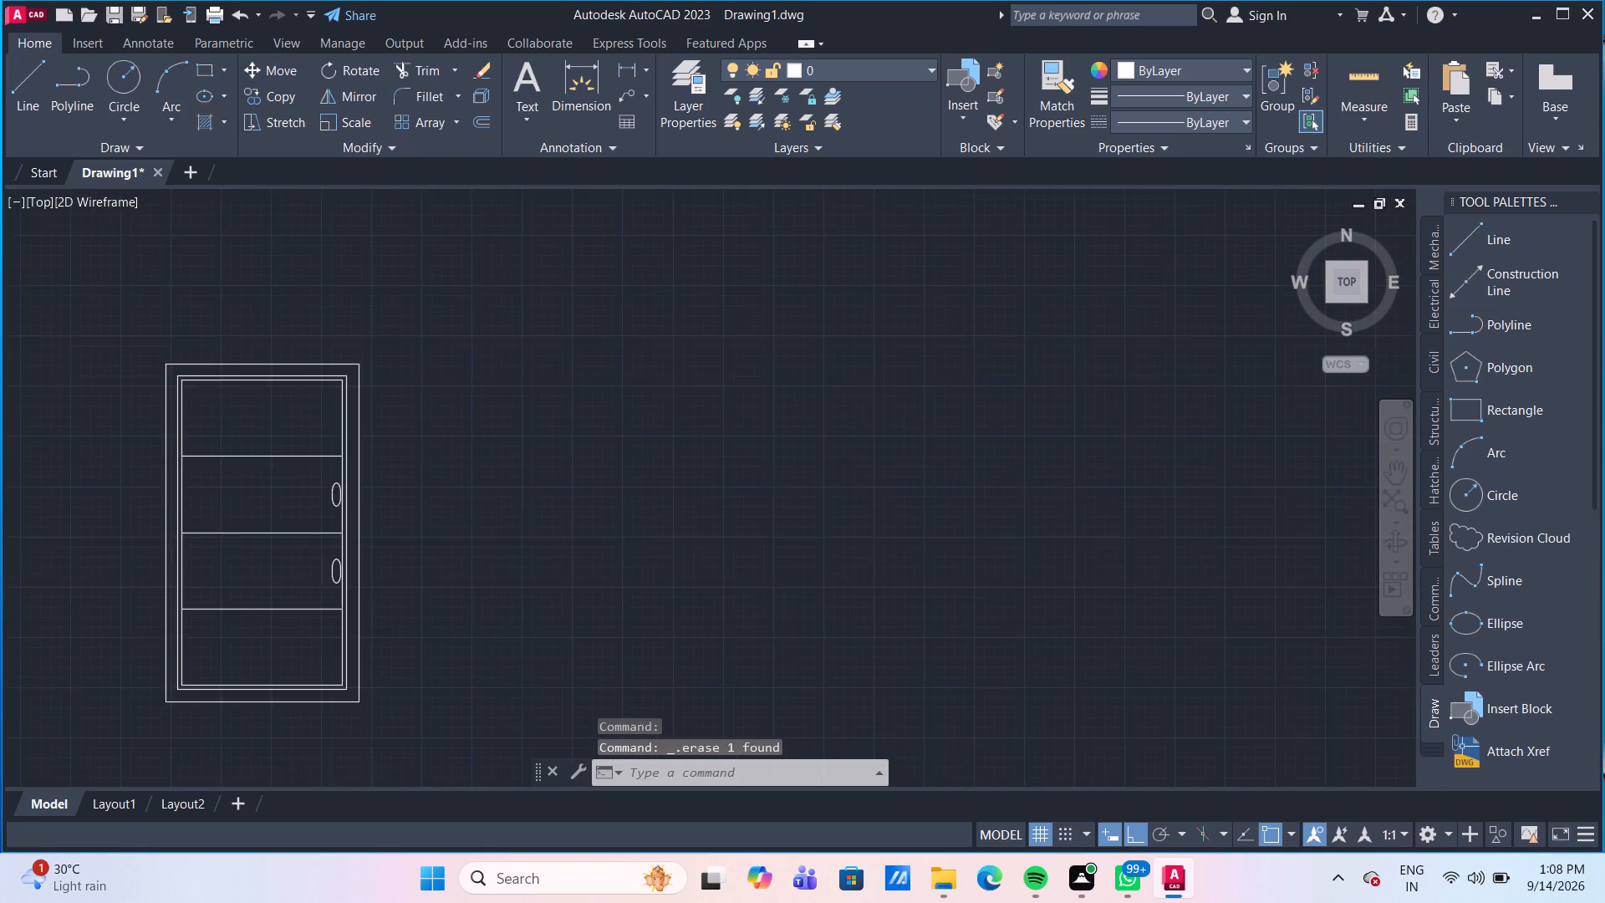
Group all the frame, panel and ellipse objects of the separate 4'x7' panelled unit into one object.
{"action": "middle_click_drag", "start_coordinate": [361, 601], "coordinate": [441, 588]}
{"action": "scroll", "coordinate": [394, 538], "scroll_direction": "up", "scroll_amount": 2}
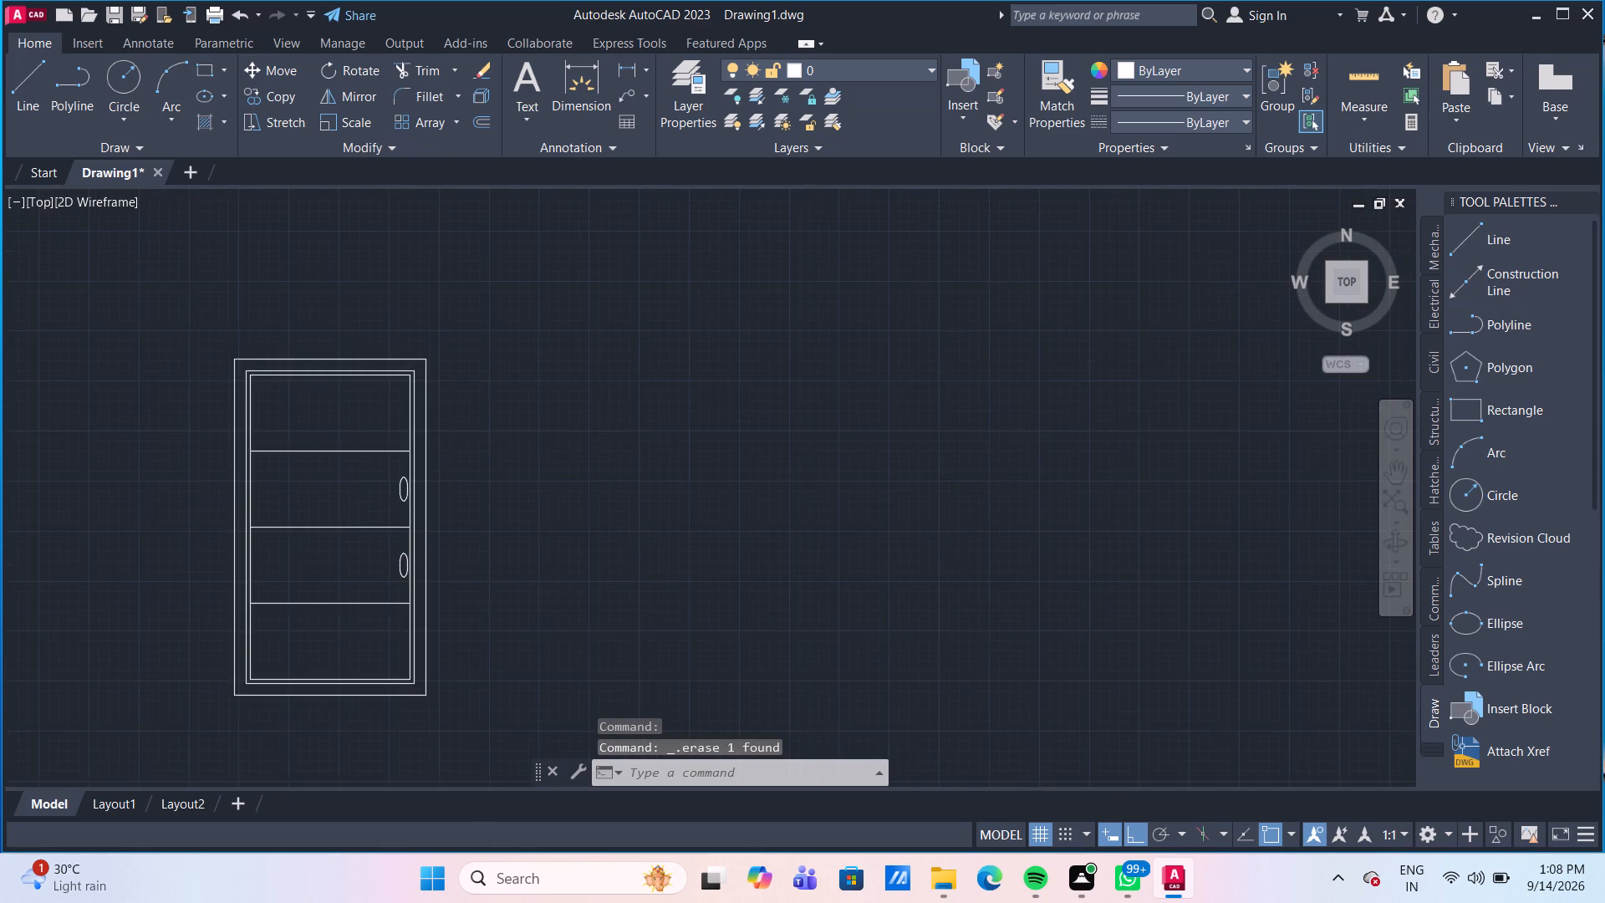
{"action": "scroll", "coordinate": [390, 539], "scroll_direction": "down", "scroll_amount": 2}
{"action": "middle_click_drag", "start_coordinate": [398, 629], "coordinate": [582, 571]}
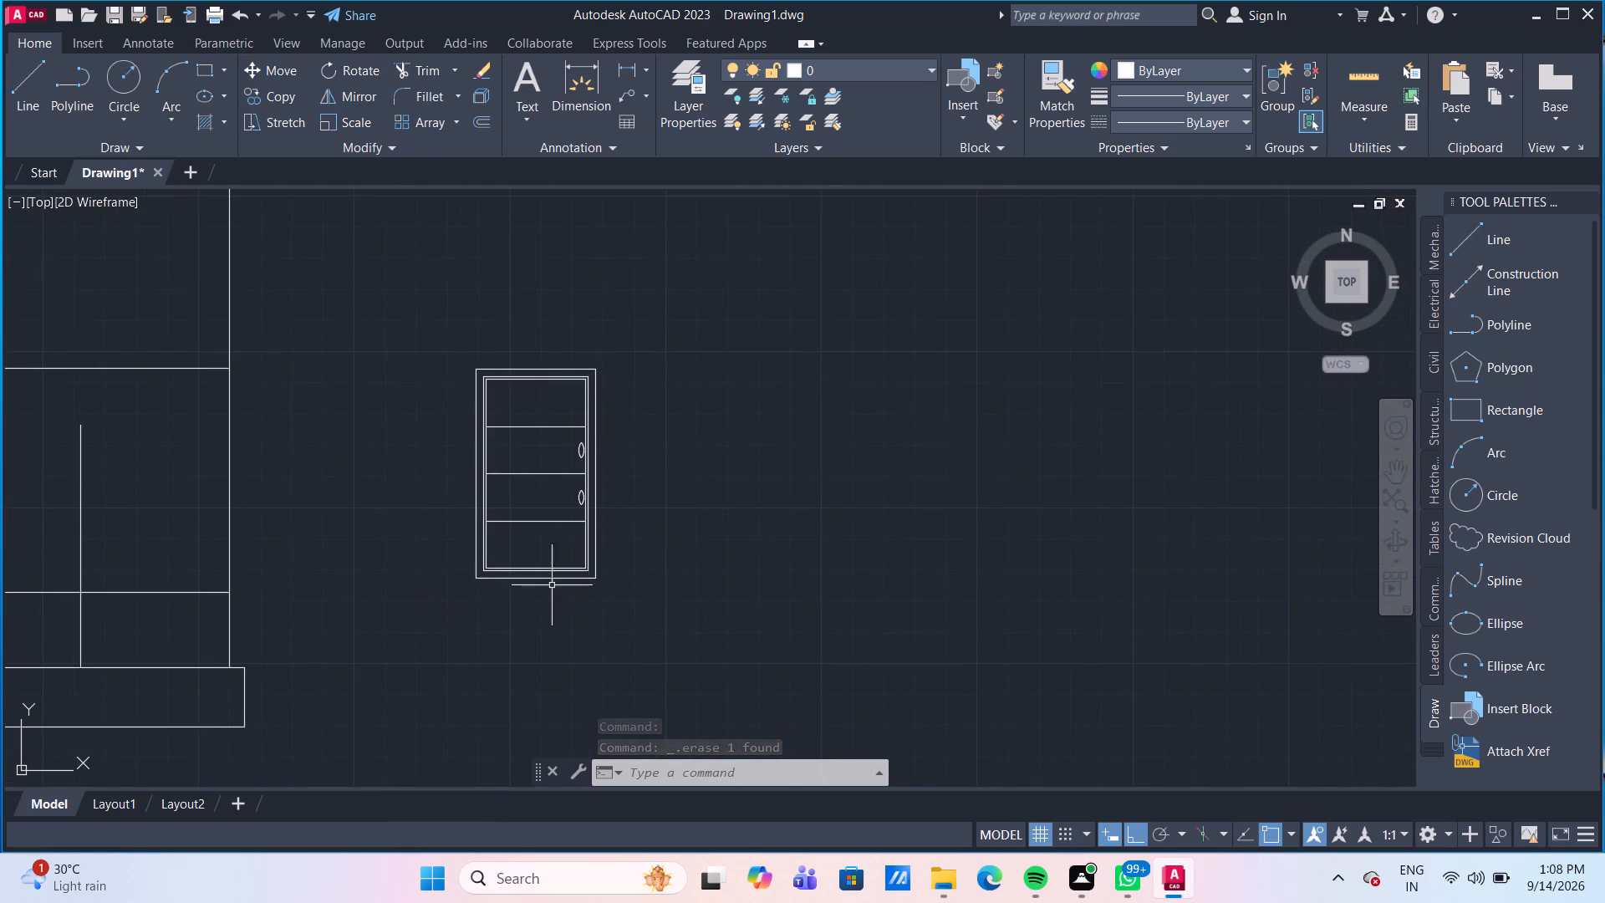
{"action": "scroll", "coordinate": [228, 605], "scroll_direction": "down", "scroll_amount": 1}
{"action": "middle_click_drag", "start_coordinate": [231, 605], "coordinate": [359, 610]}
{"action": "scroll", "coordinate": [233, 605], "scroll_direction": "down", "scroll_amount": 1}
{"action": "scroll", "coordinate": [344, 610], "scroll_direction": "up", "scroll_amount": 1}
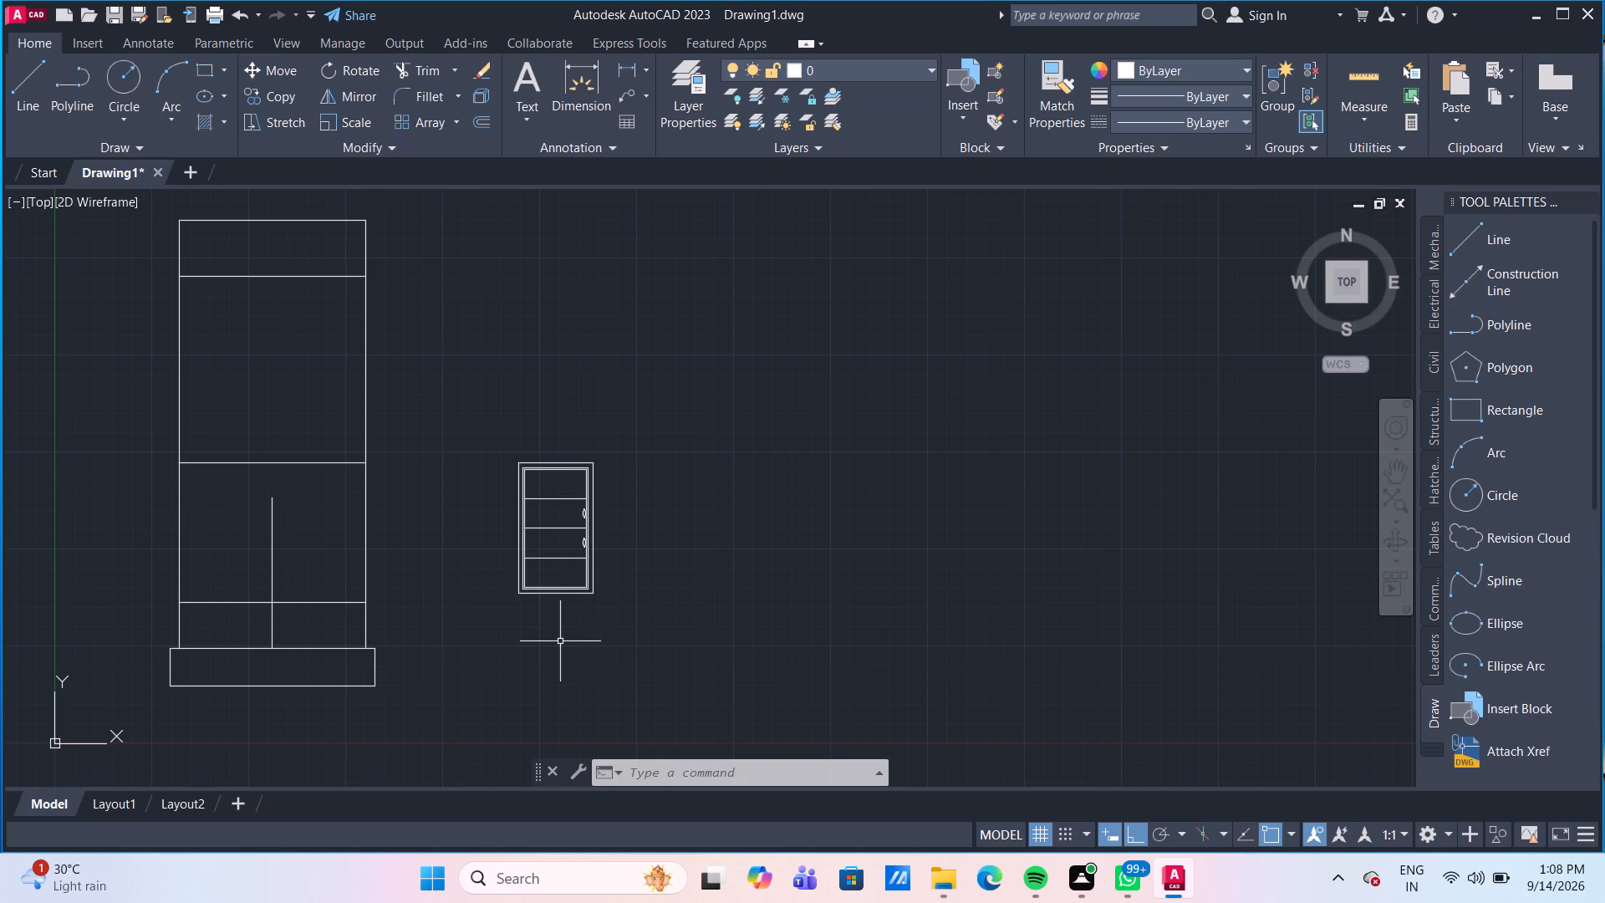
{"action": "middle_click_drag", "start_coordinate": [527, 645], "coordinate": [605, 634]}
{"action": "middle_click_drag", "start_coordinate": [536, 633], "coordinate": [541, 632]}
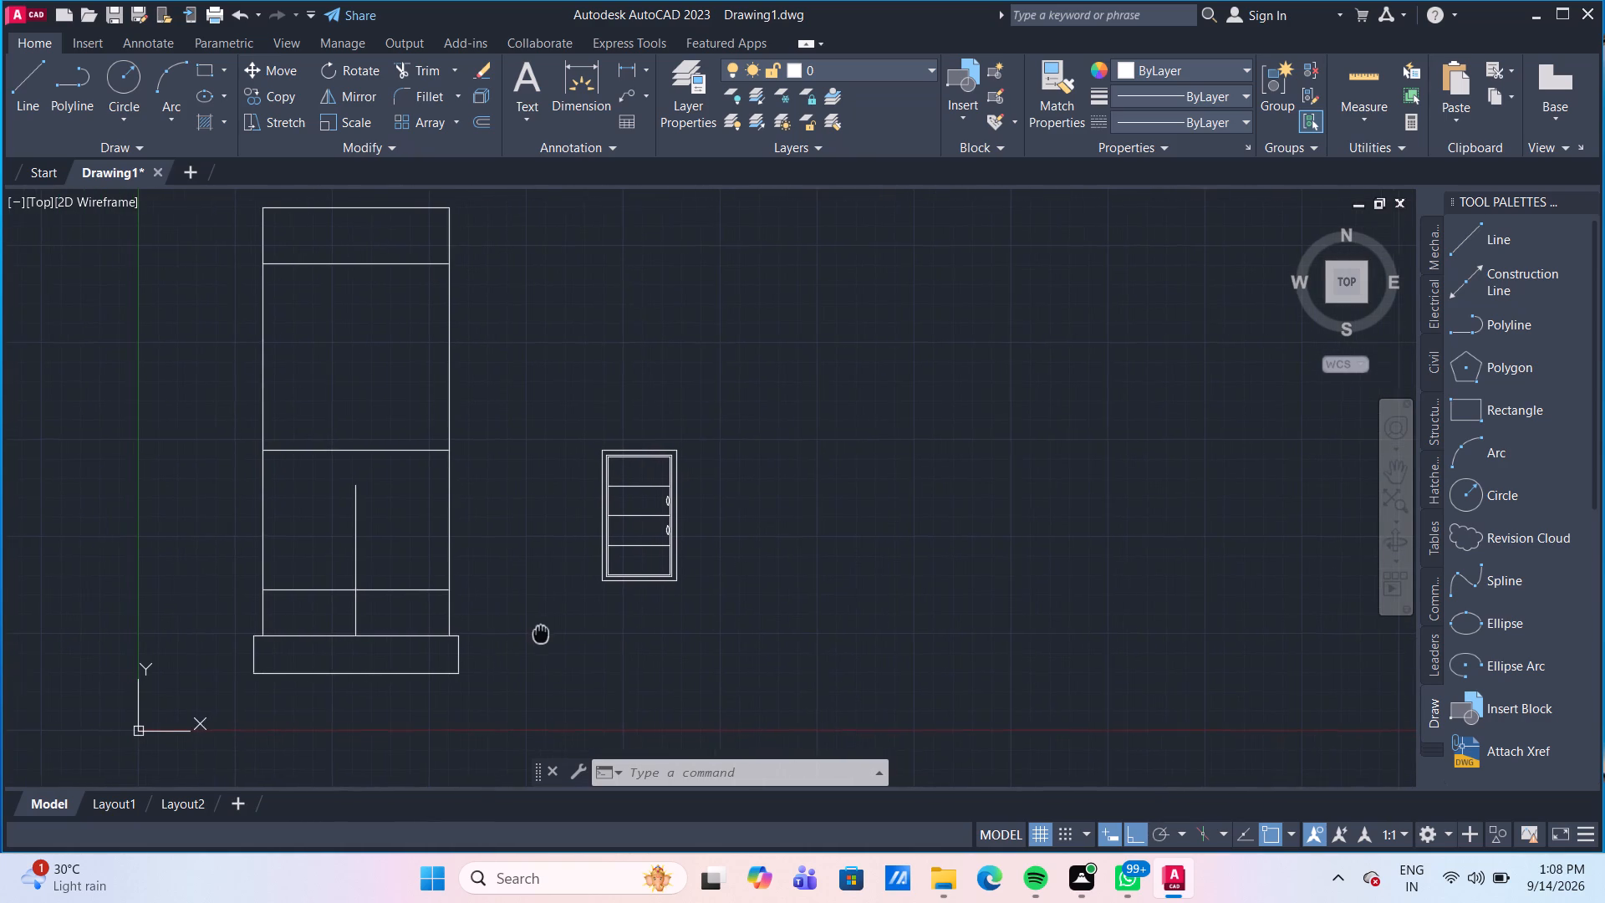
{"action": "middle_click_drag", "start_coordinate": [541, 632], "coordinate": [627, 640]}
{"action": "scroll", "coordinate": [783, 635], "scroll_direction": "up", "scroll_amount": 1}
{"action": "left_click_drag", "start_coordinate": [786, 626], "coordinate": [775, 593]}
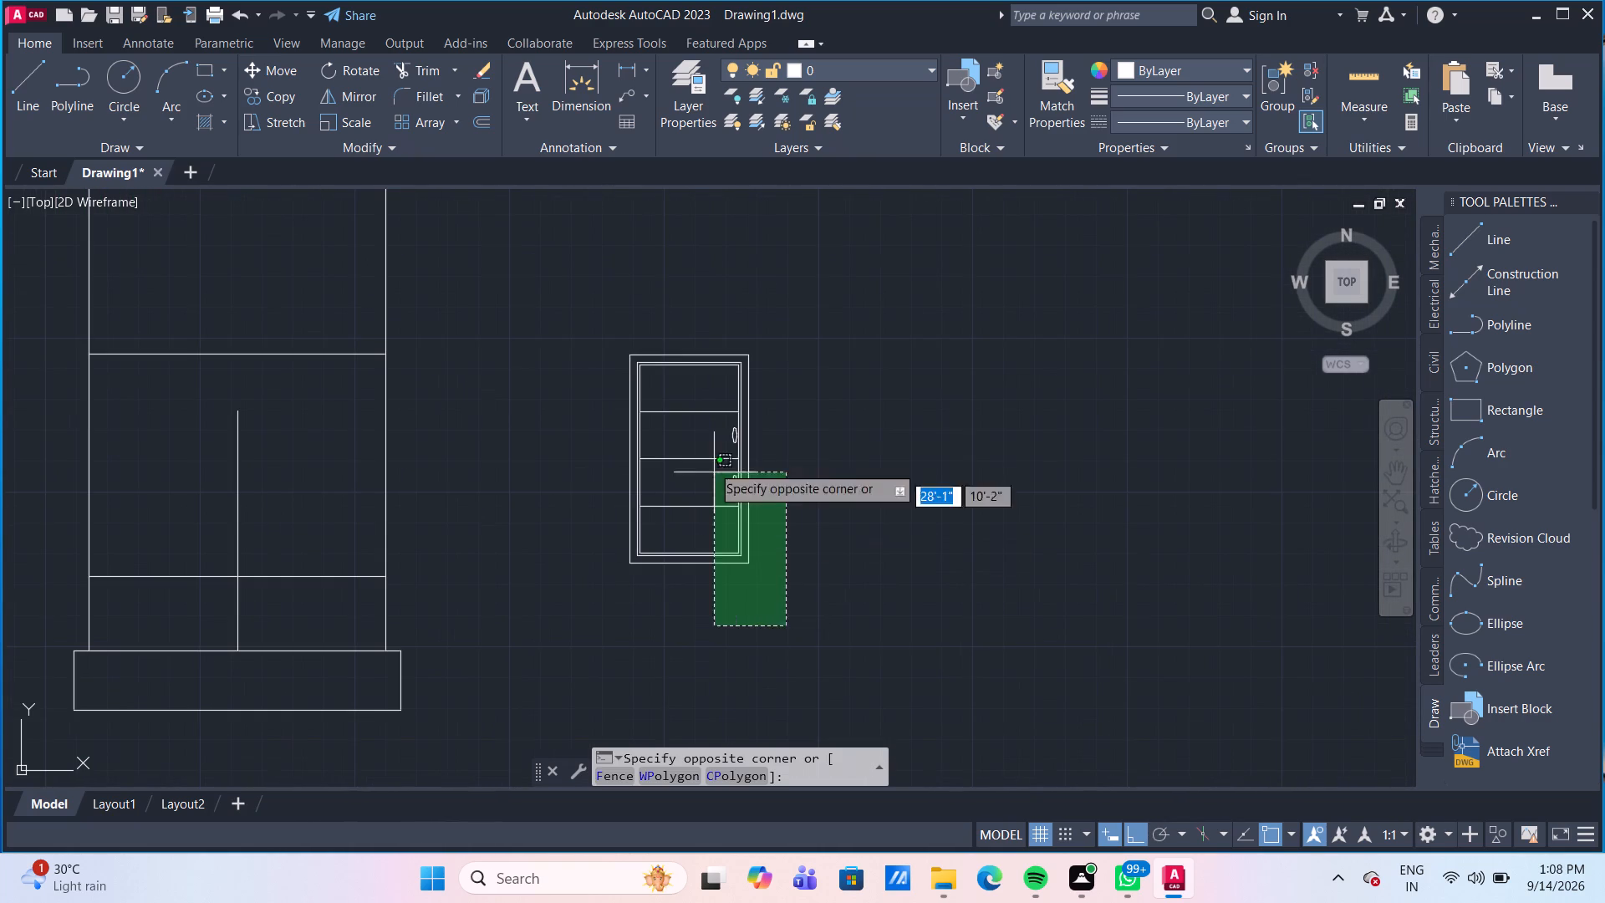
{"action": "left_click", "coordinate": [593, 311]}
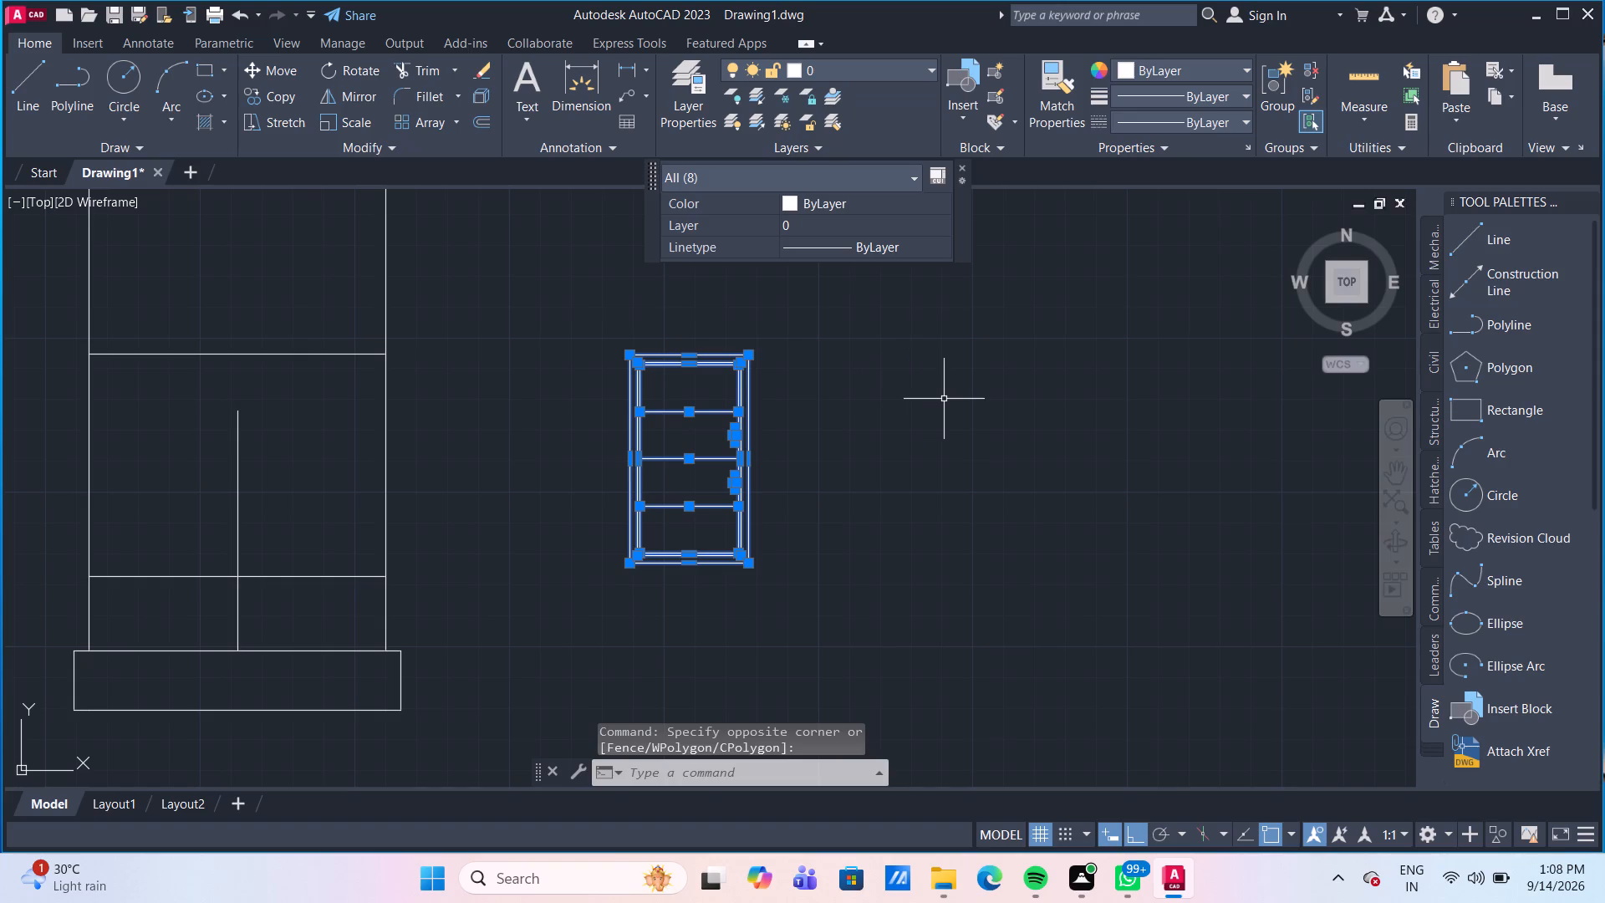
{"action": "key", "text": "g"}
{"action": "key", "text": "Return"}
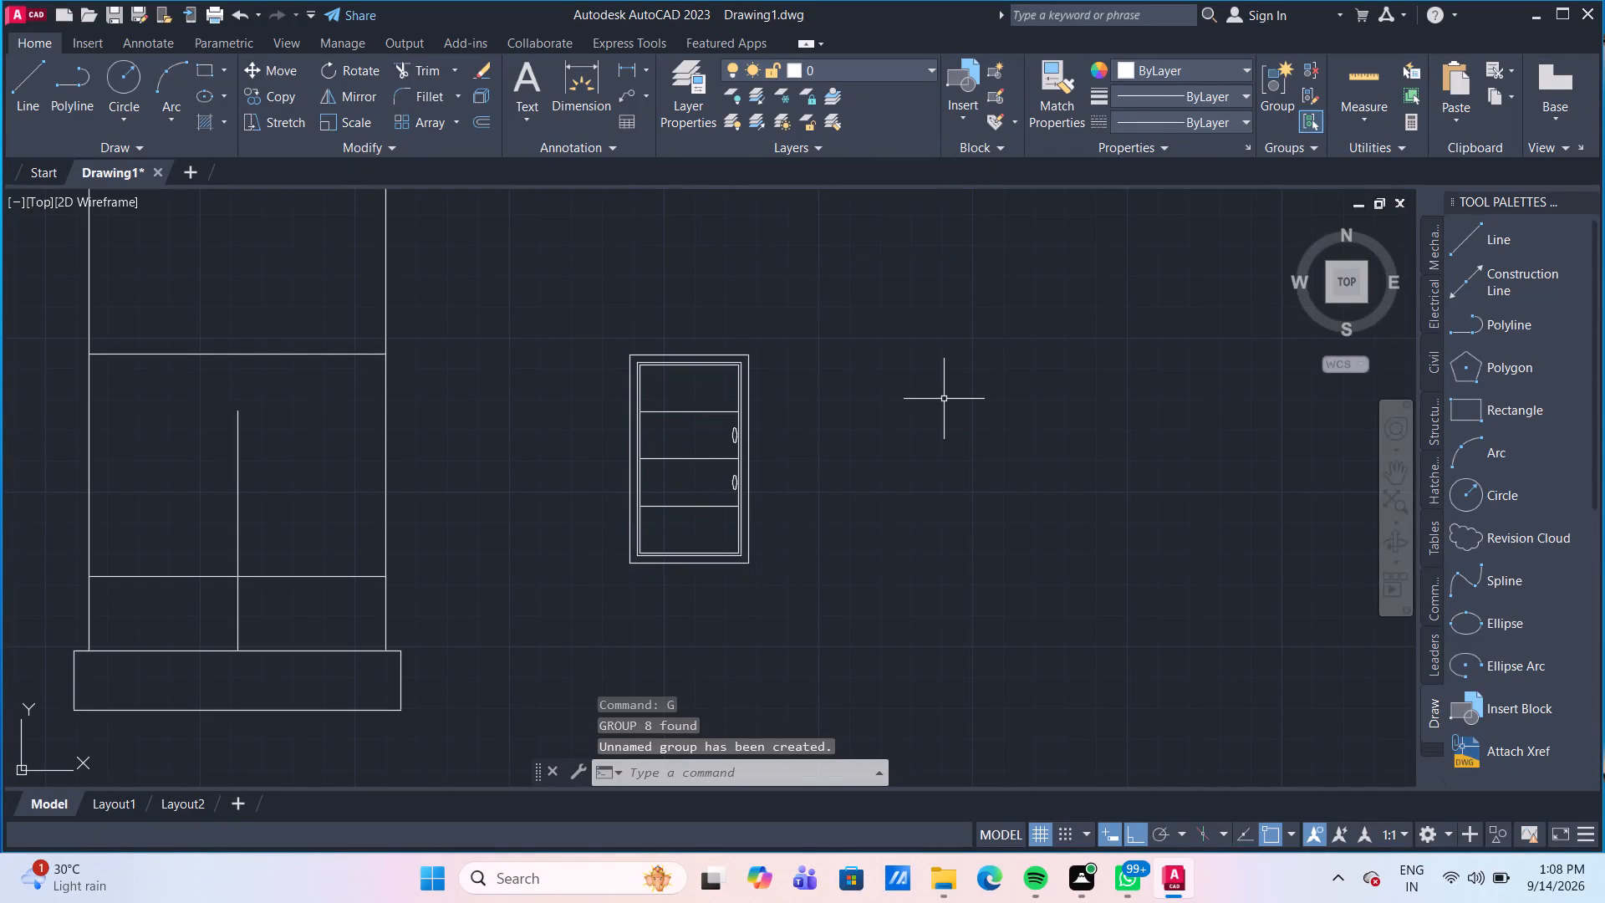
Move the grouped door from its bottom edge midpoint onto the plinth's top edge at the foot of the vertical centre line.
{"action": "left_click", "coordinate": [704, 536]}
{"action": "left_click", "coordinate": [670, 554]}
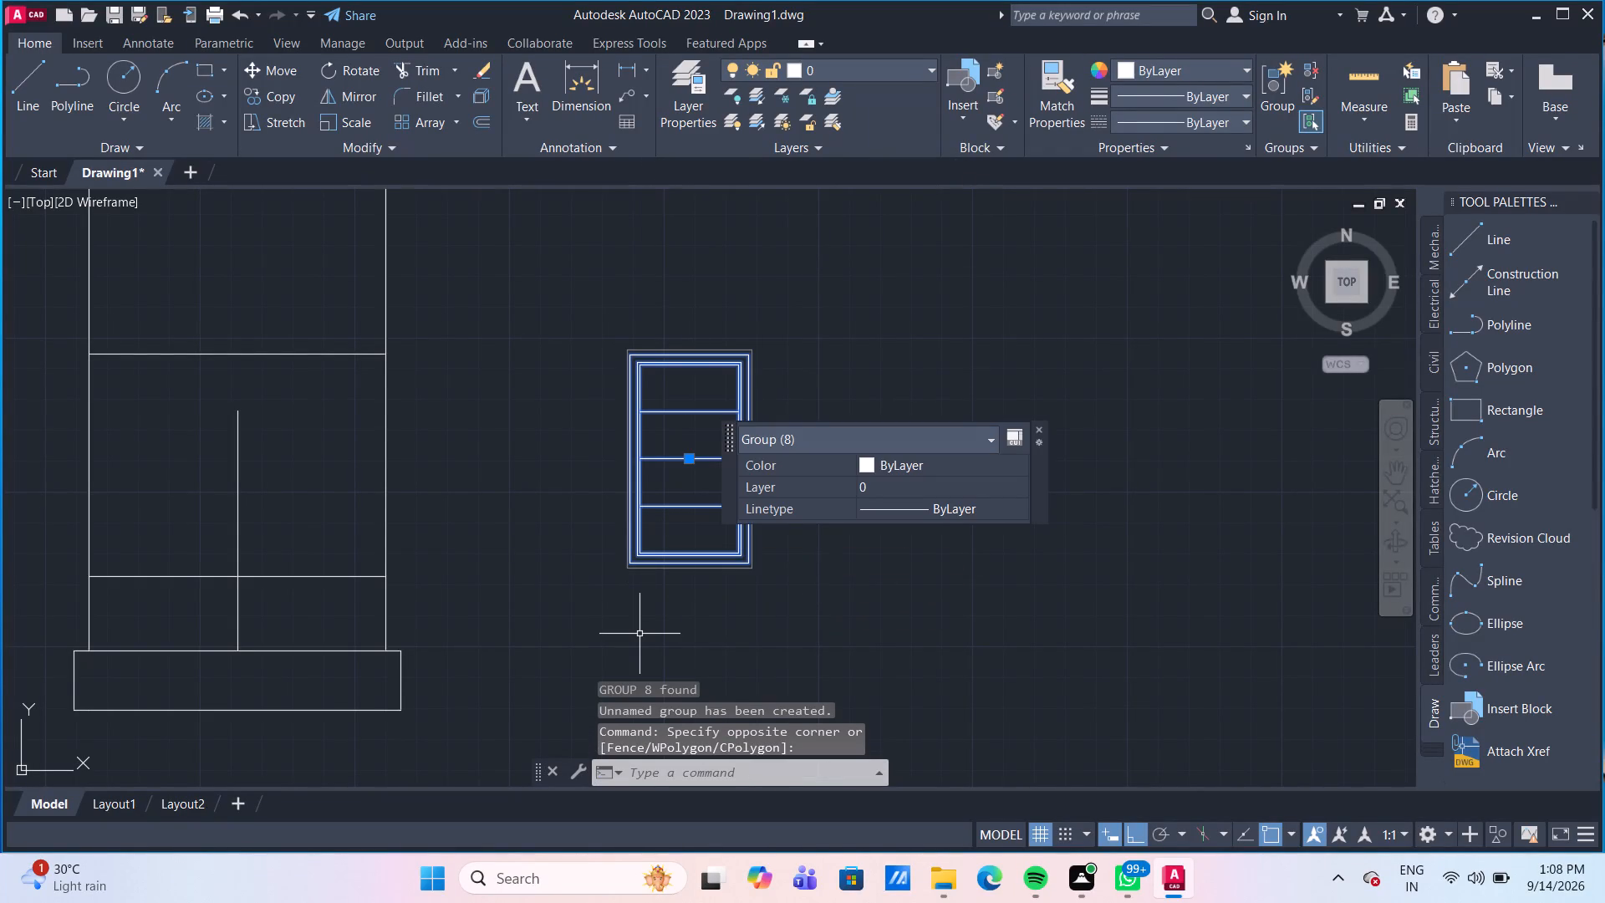
{"action": "key", "text": "m"}
{"action": "key", "text": "Return"}
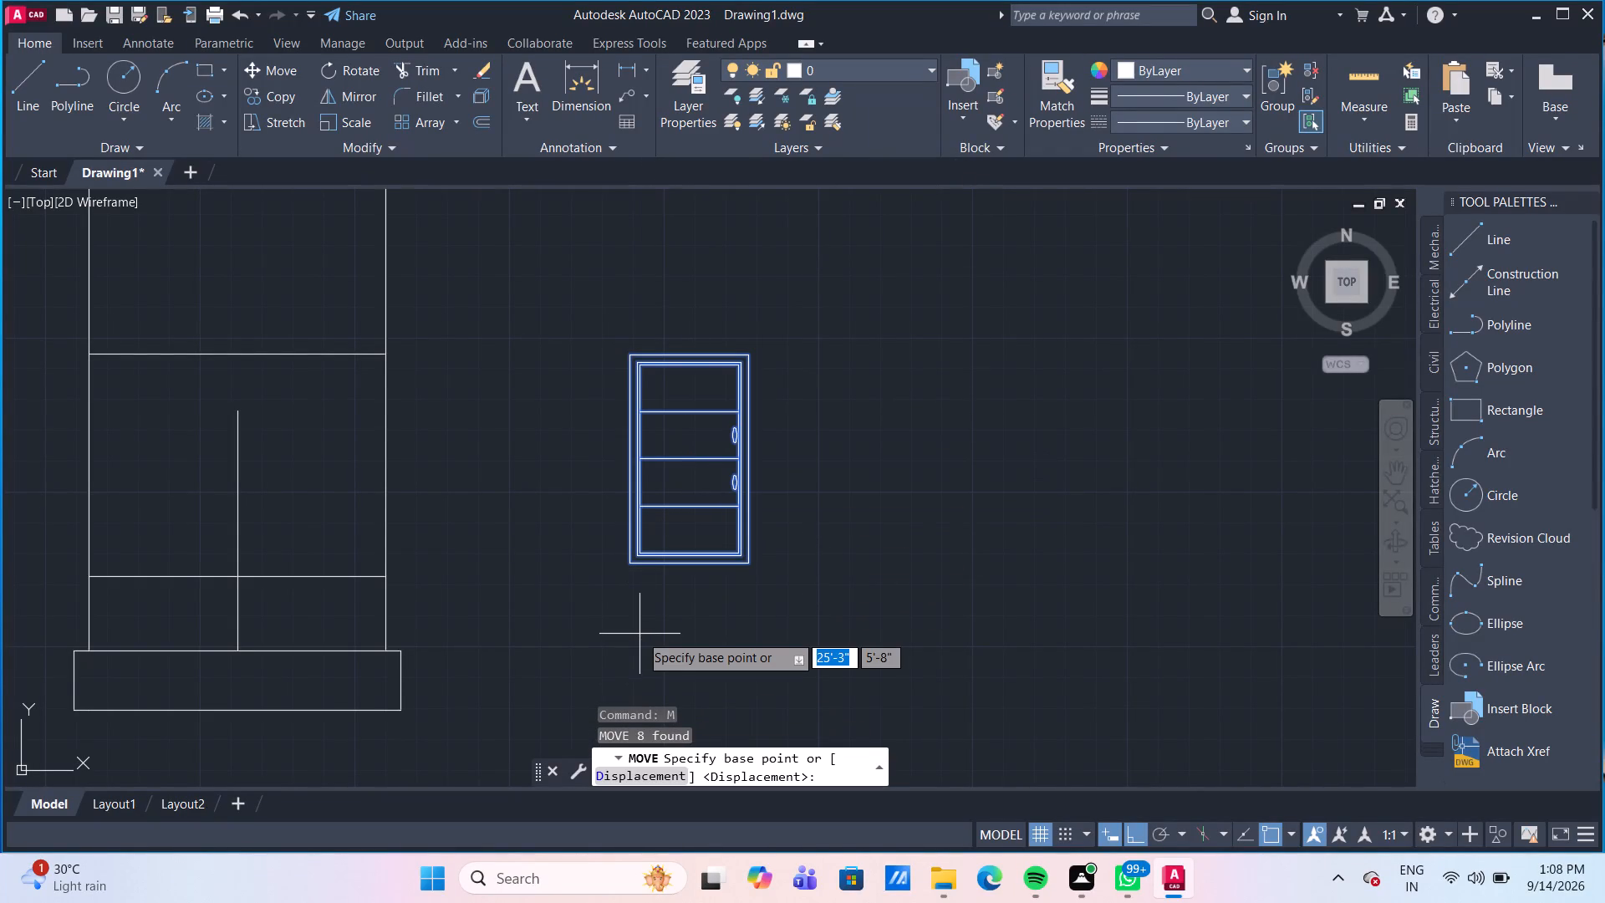
{"action": "left_click", "coordinate": [686, 564]}
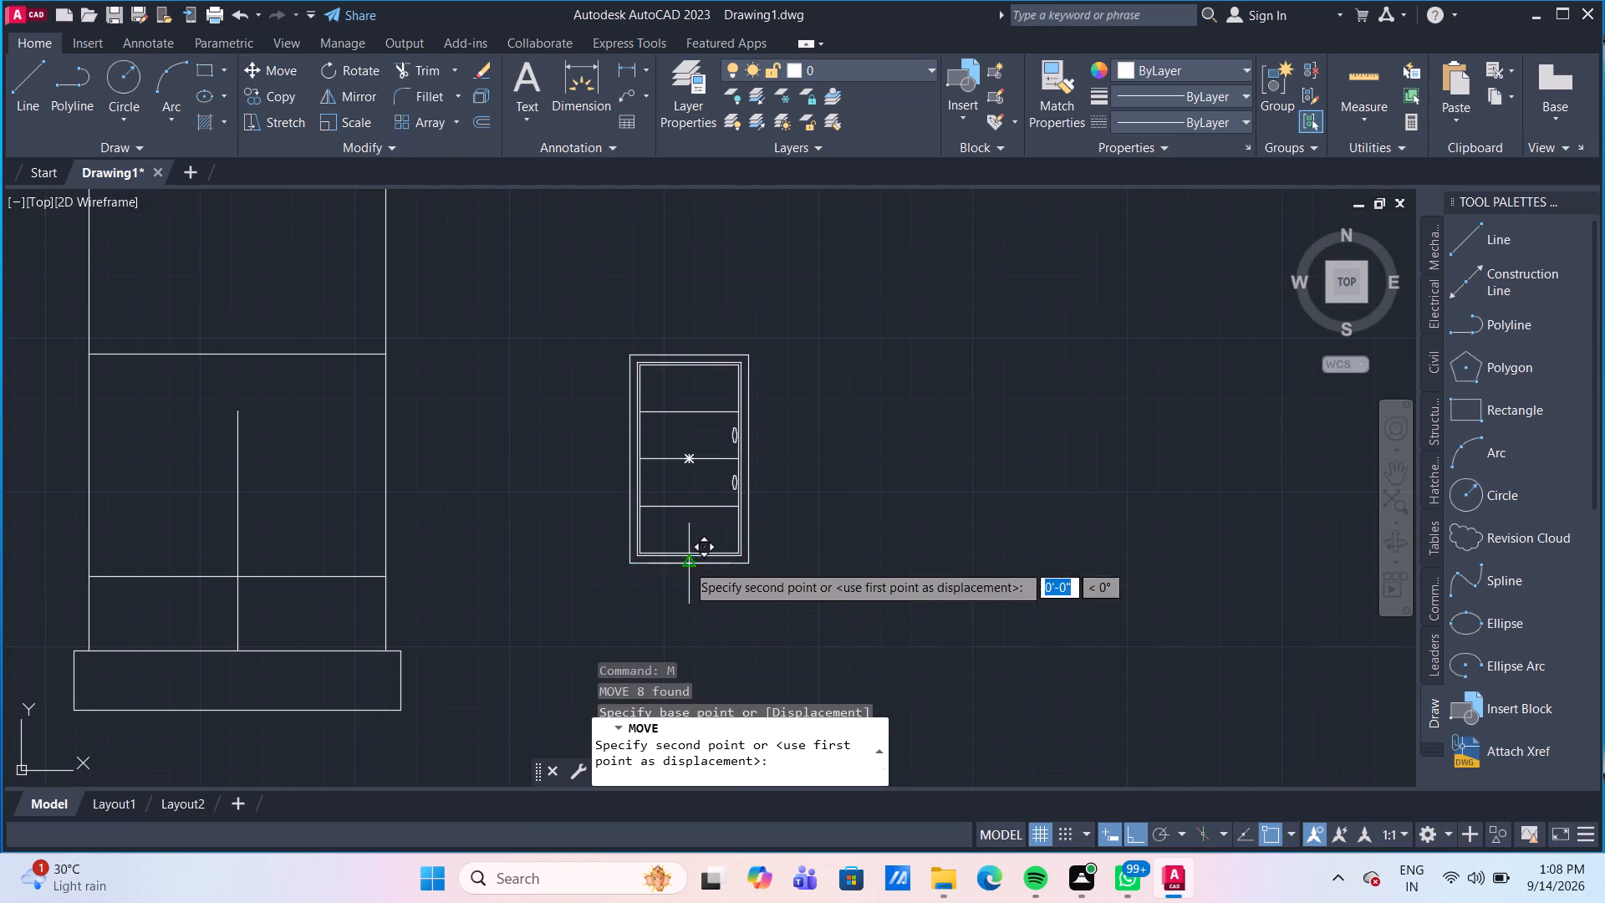
{"action": "left_click", "coordinate": [239, 649]}
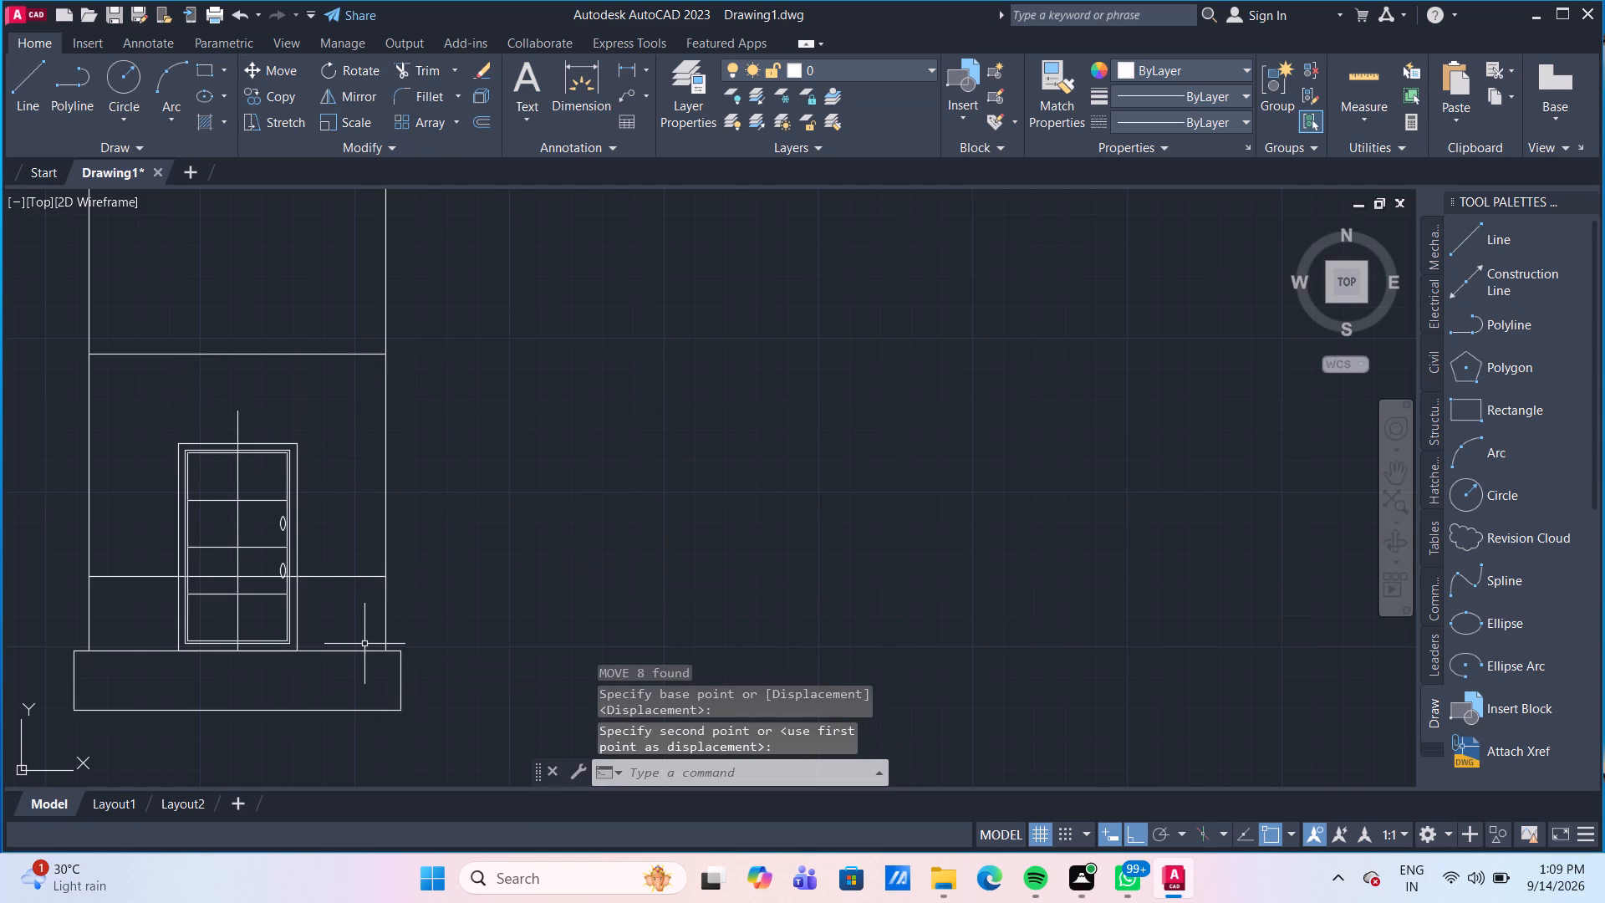
{"action": "key", "text": "Escape"}
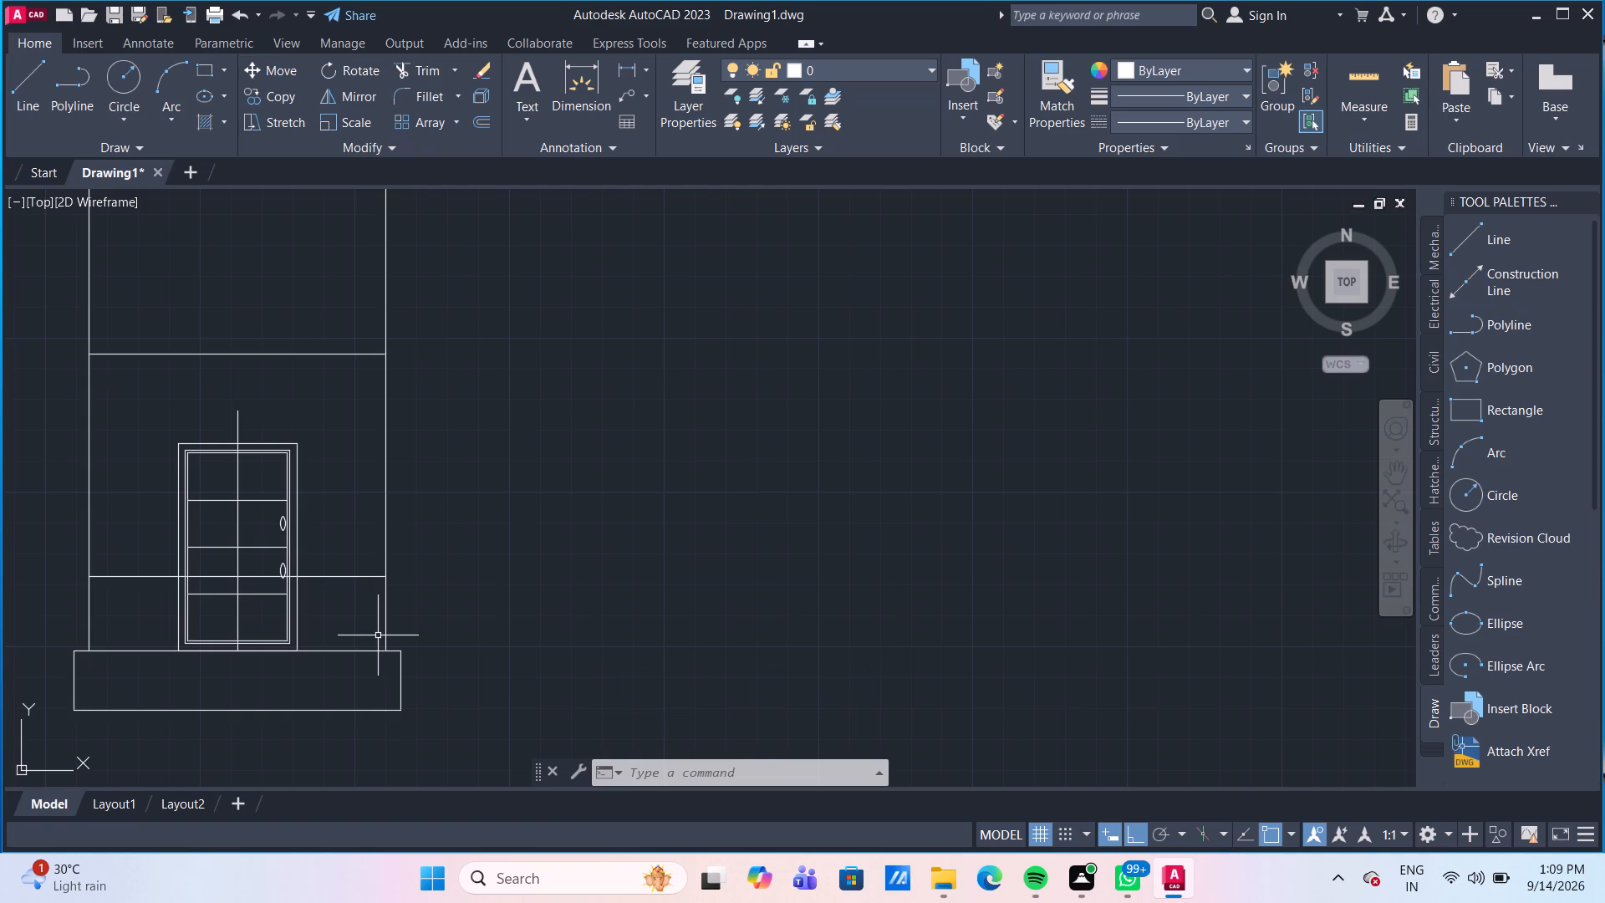
Stretch the left side of the house and plinth, including the horizontal lines, 2' outward to the left.
{"action": "scroll", "coordinate": [409, 649], "scroll_direction": "down", "scroll_amount": 1}
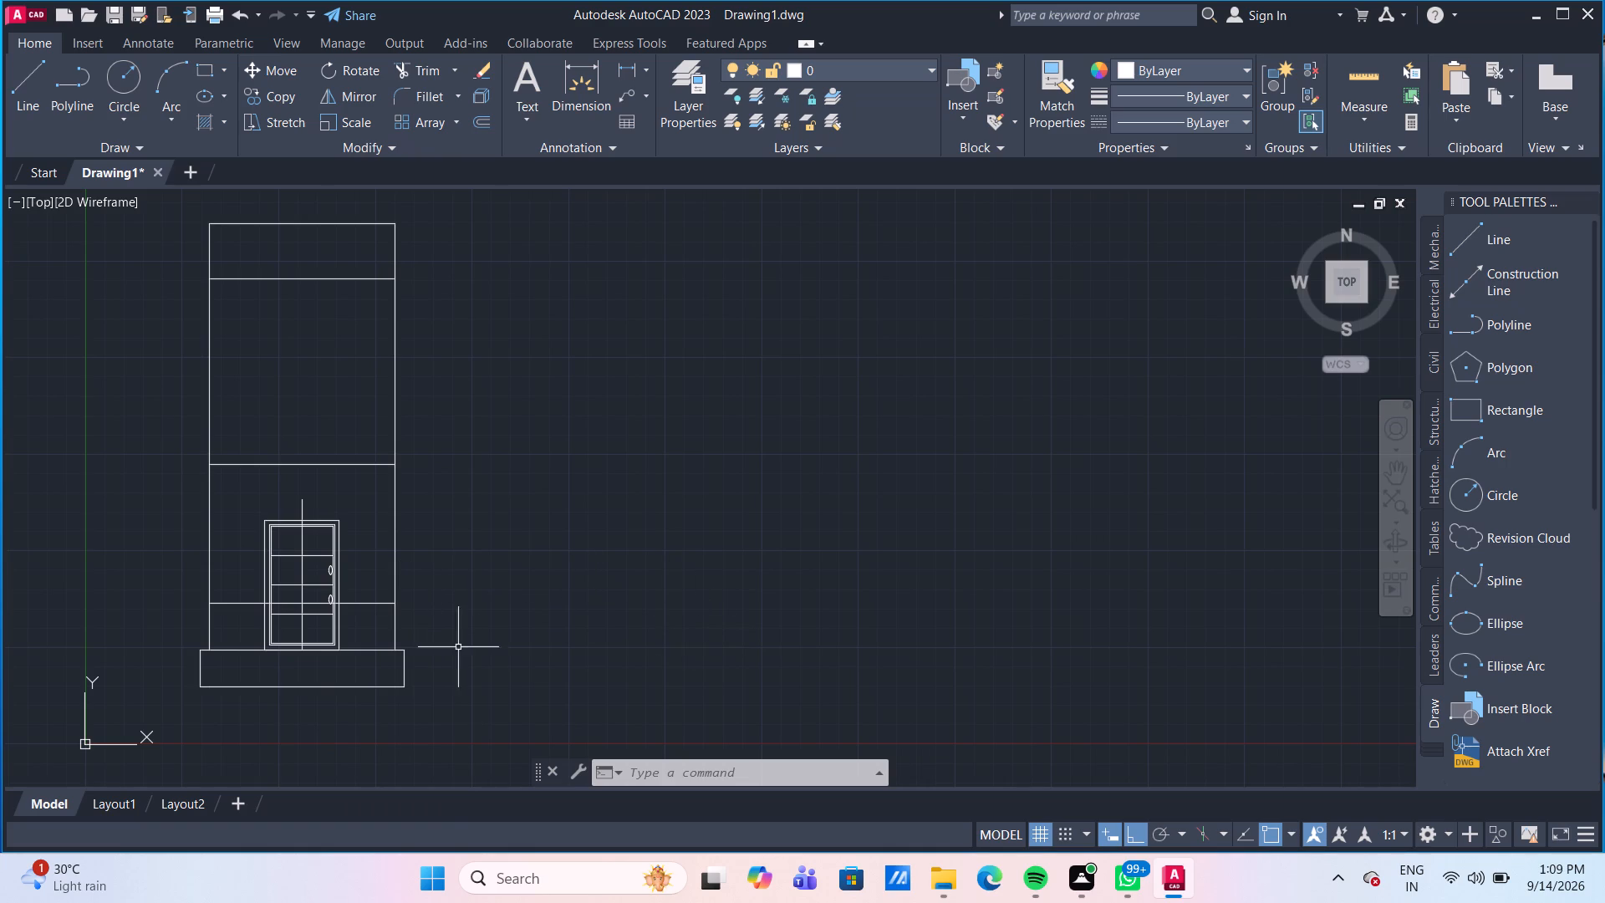
{"action": "middle_click_drag", "start_coordinate": [442, 658], "coordinate": [522, 594]}
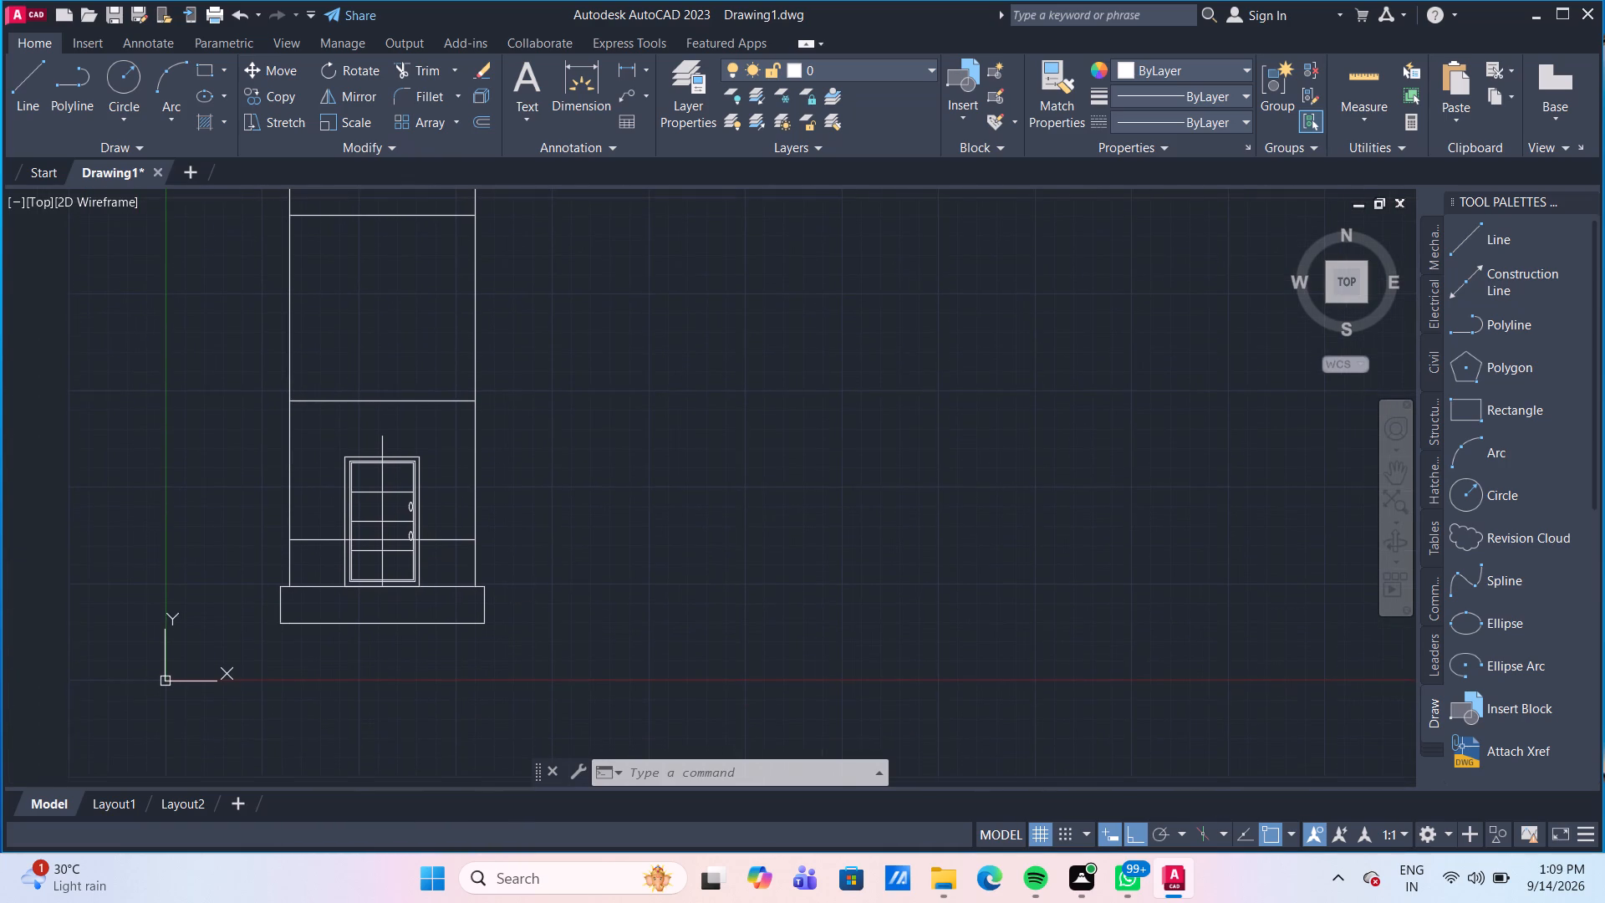
{"action": "scroll", "coordinate": [522, 594], "scroll_direction": "down", "scroll_amount": 1}
{"action": "scroll", "coordinate": [383, 635], "scroll_direction": "up", "scroll_amount": 1}
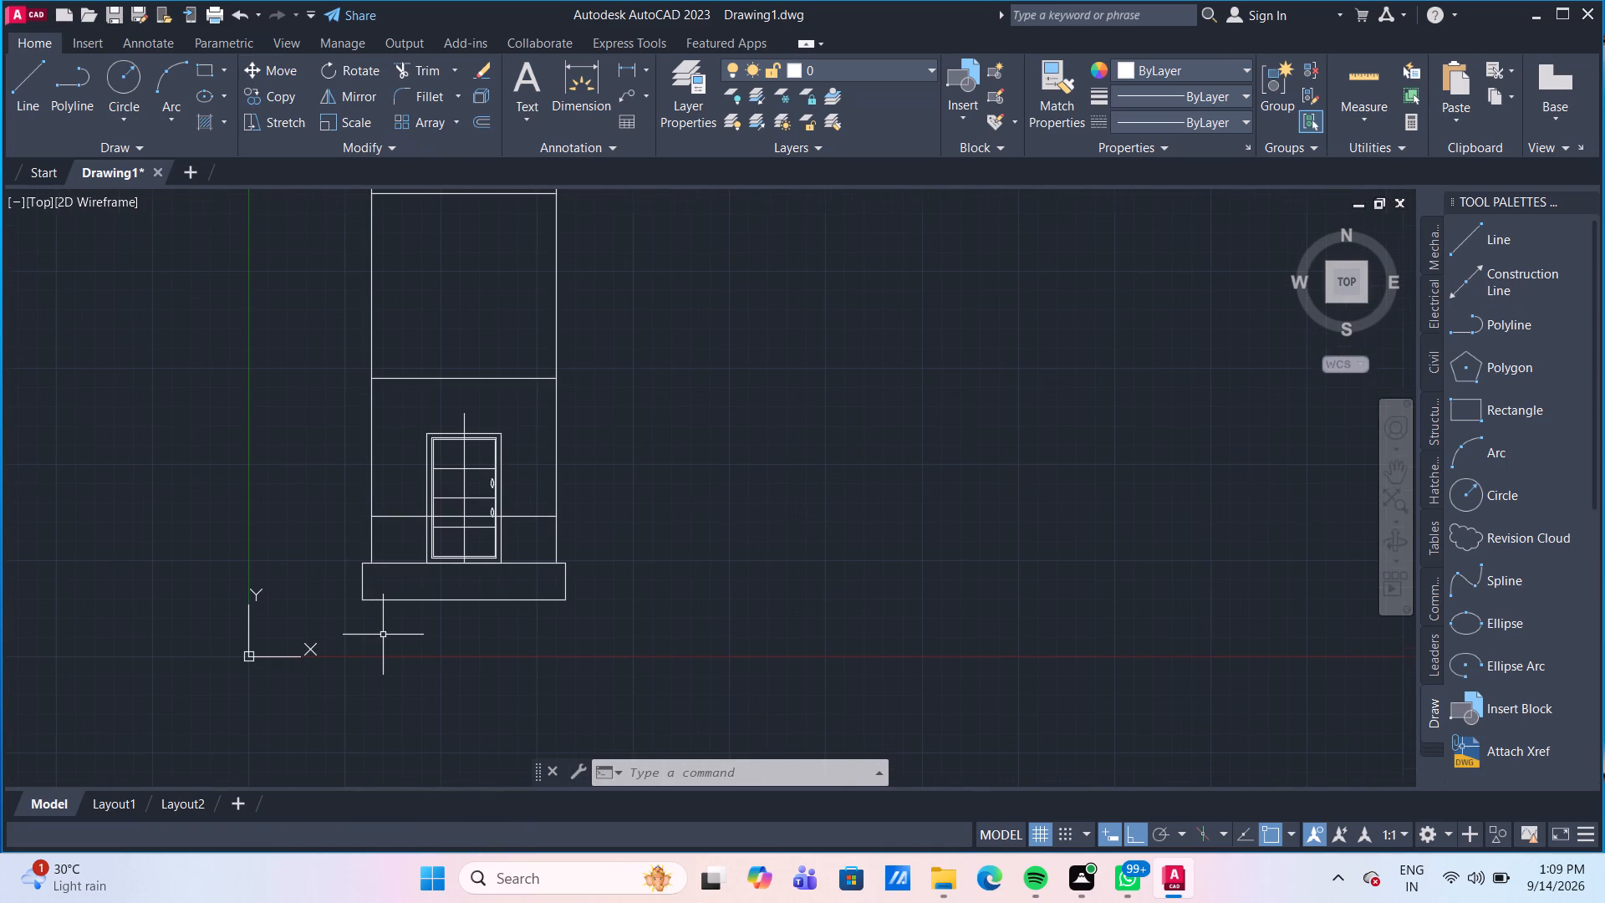
{"action": "left_click", "coordinate": [388, 632]}
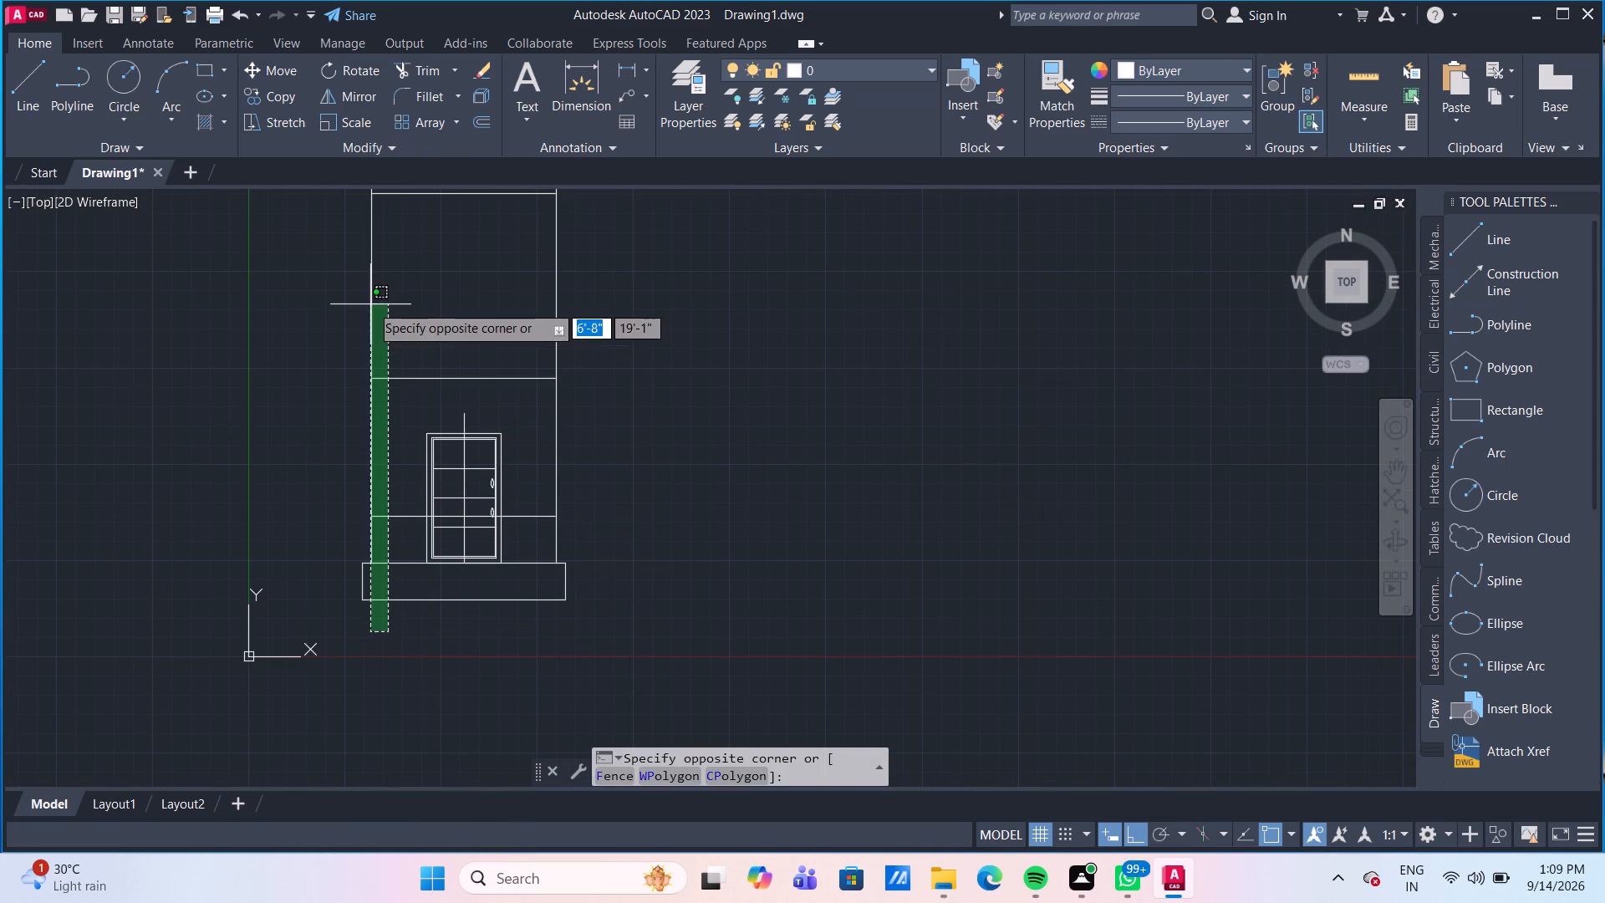
{"action": "middle_click_drag", "start_coordinate": [330, 258], "coordinate": [347, 432]}
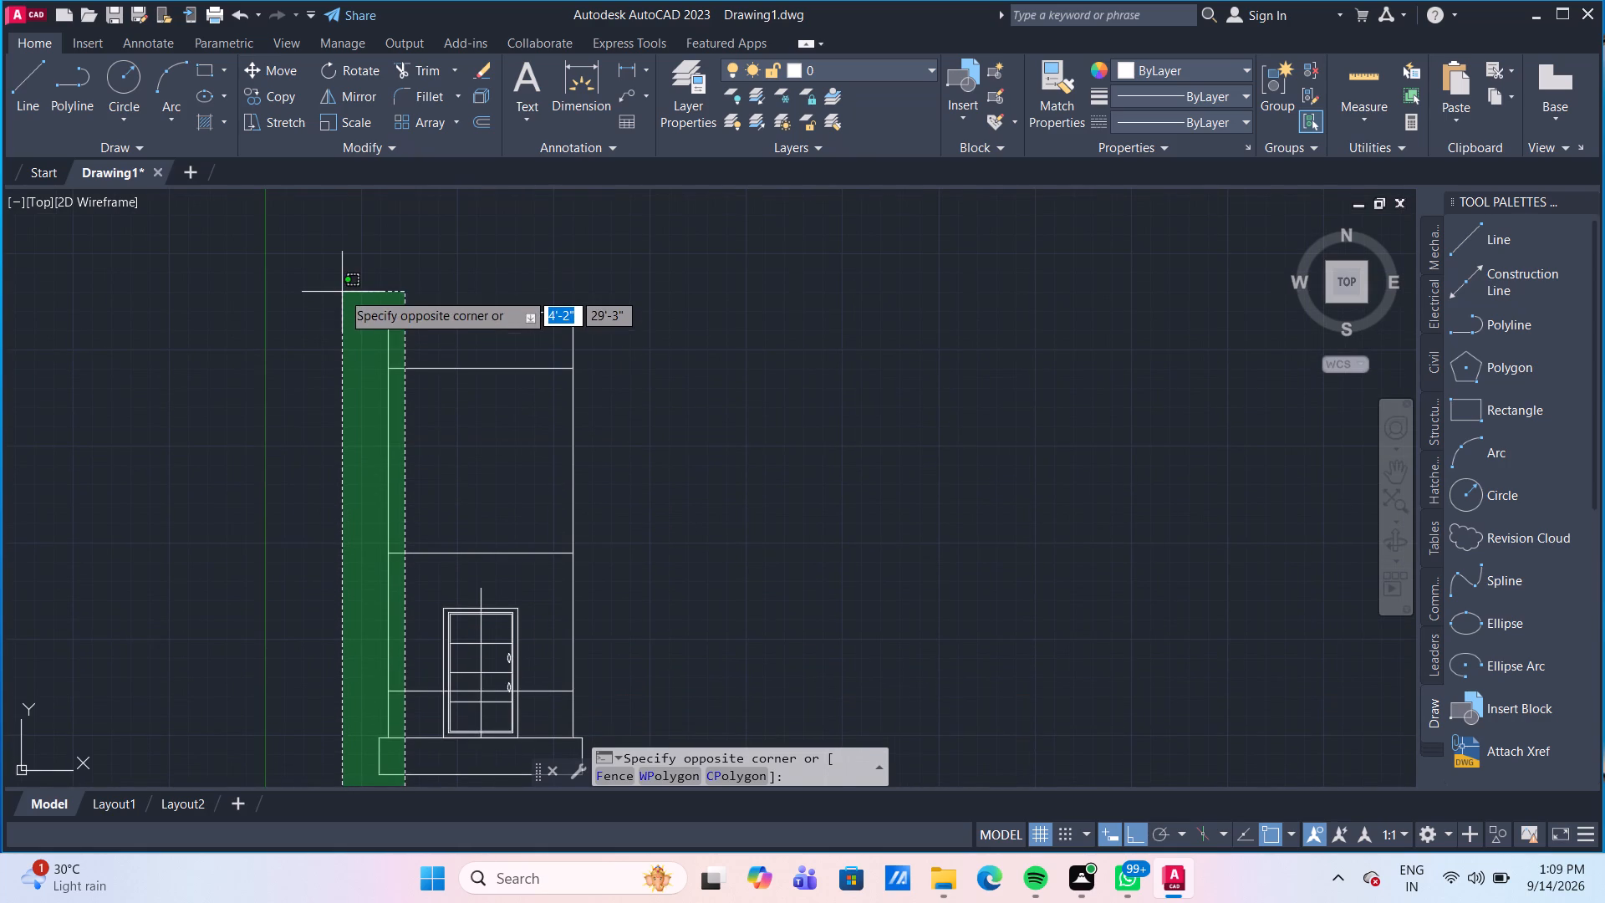
{"action": "left_click", "coordinate": [342, 272]}
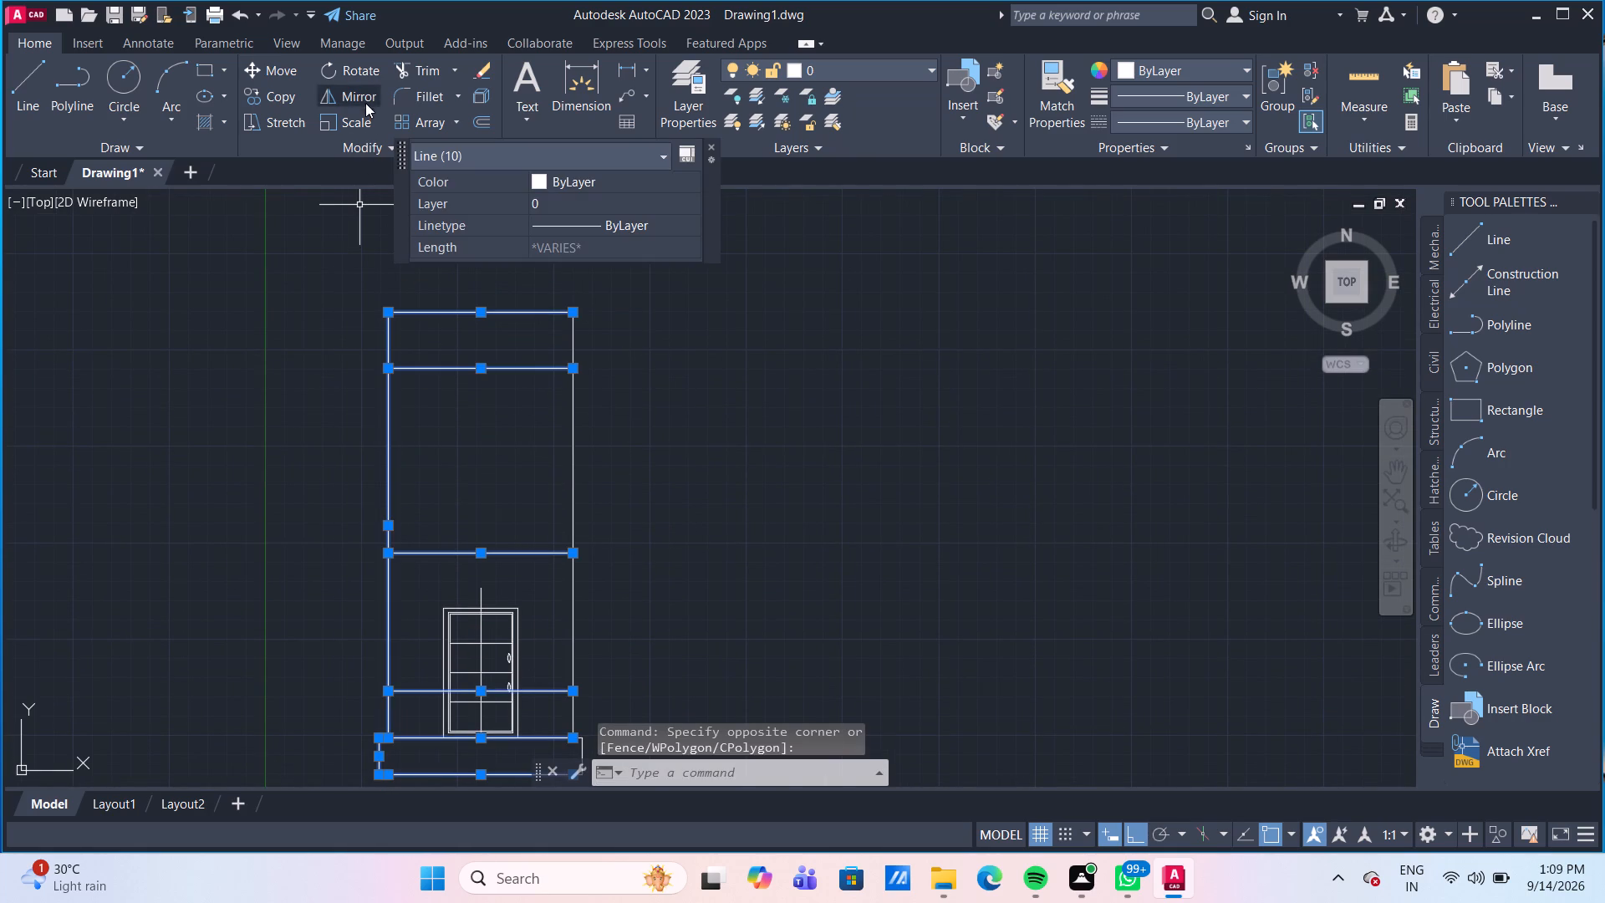
{"action": "left_click", "coordinate": [281, 124]}
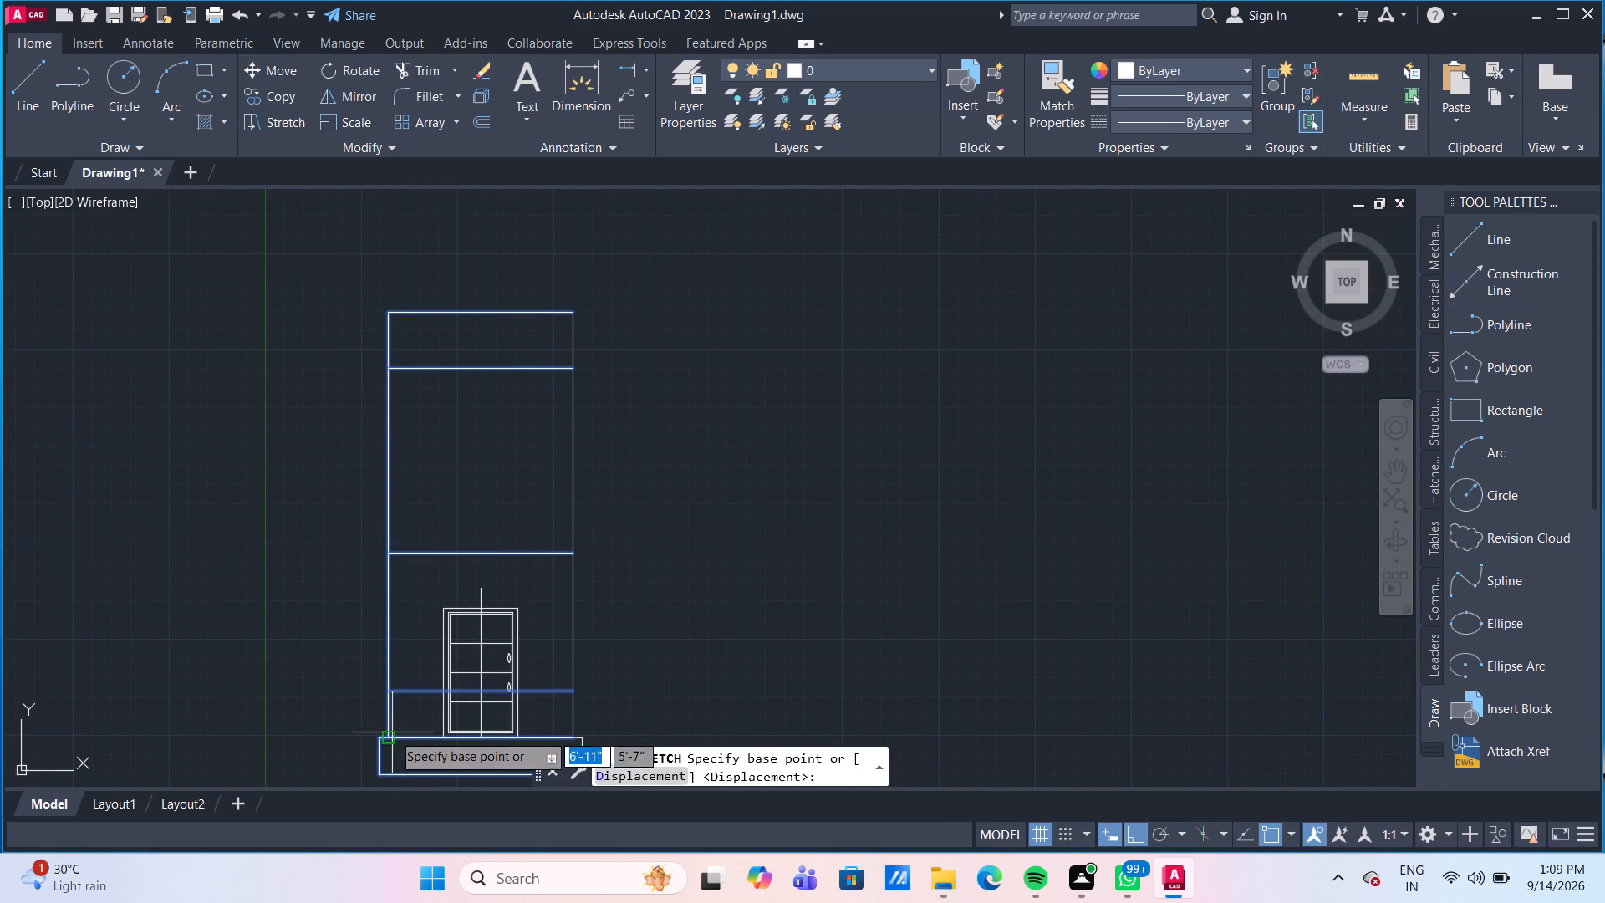
{"action": "left_click", "coordinate": [379, 741]}
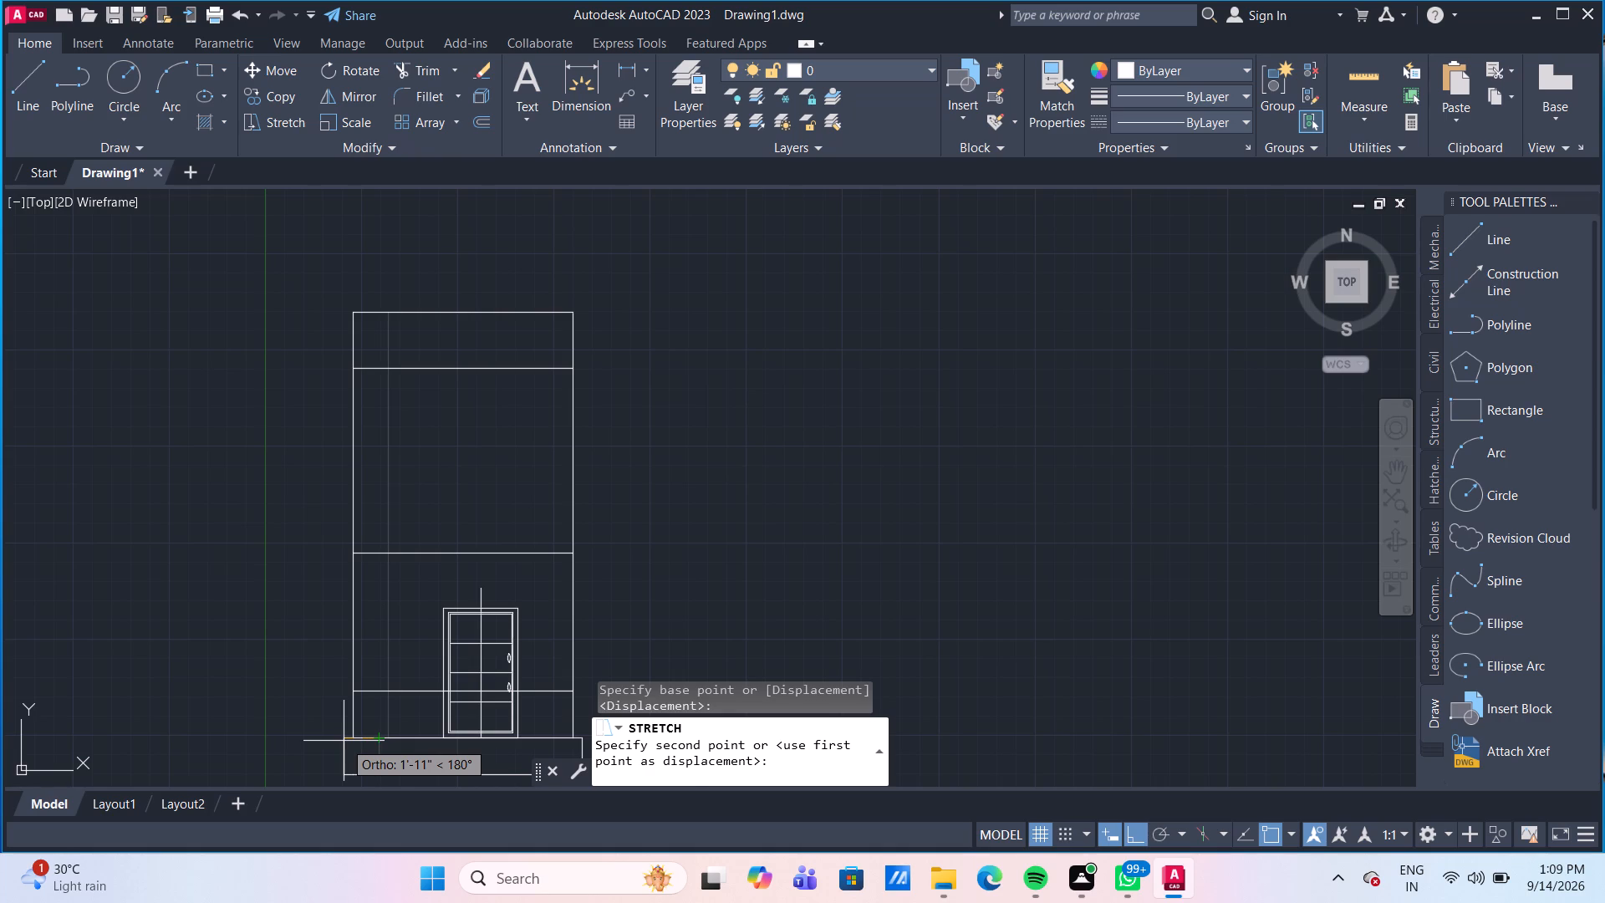
{"action": "type", "text": "2'"}
{"action": "key", "text": "Return"}
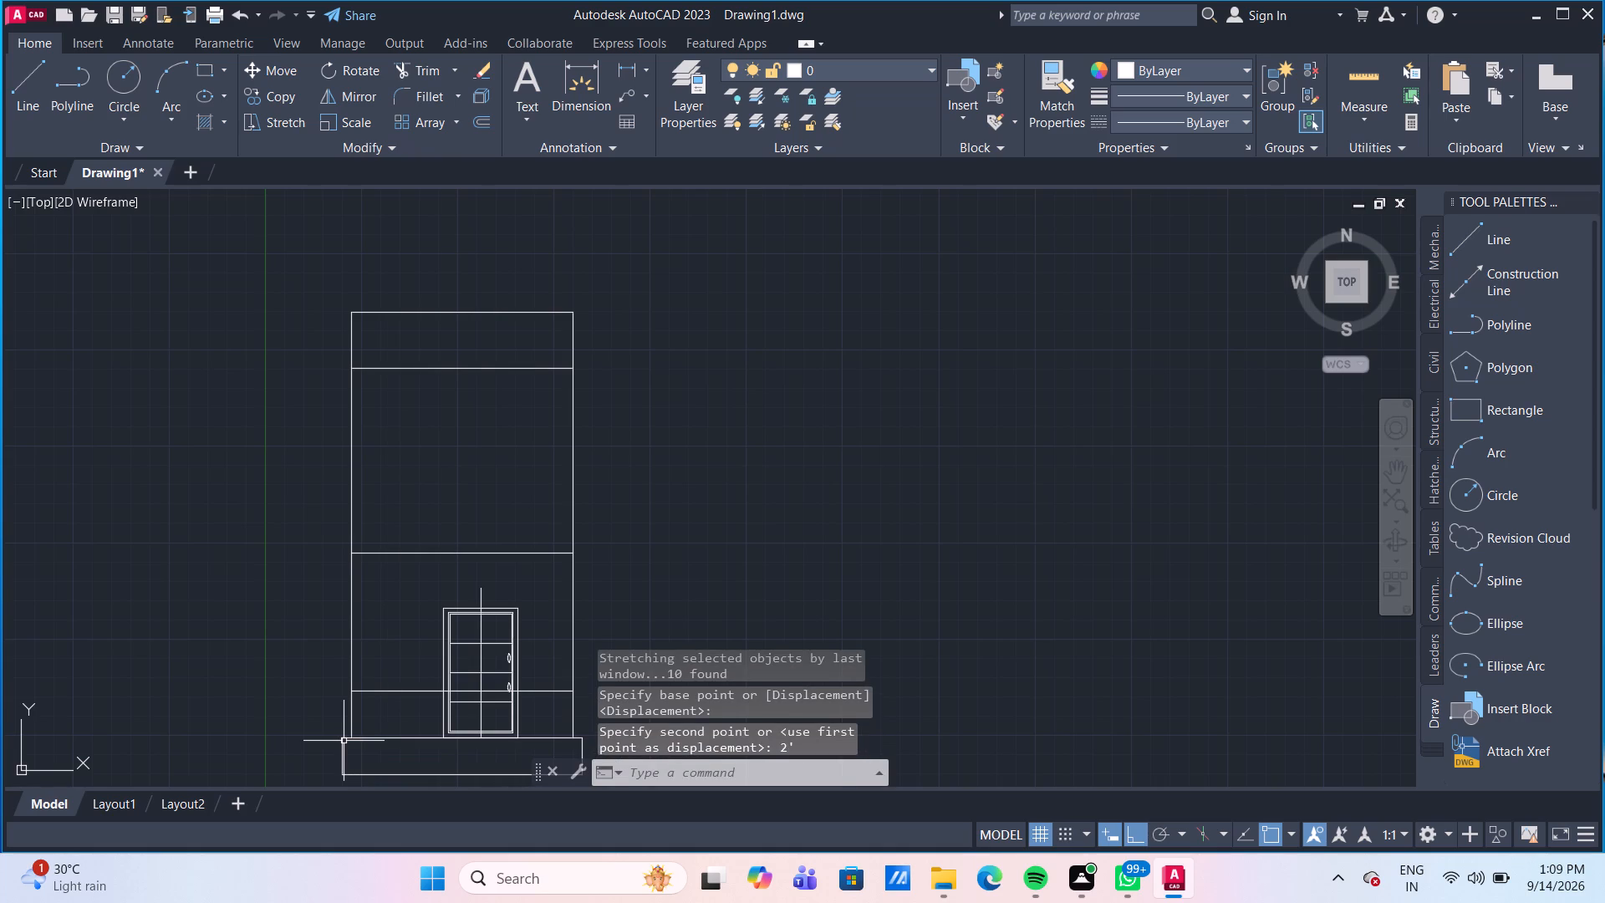
Stretch the right side of the house and plinth, including the horizontal lines, 2' outward to the right.
{"action": "middle_click_drag", "start_coordinate": [696, 599], "coordinate": [660, 551]}
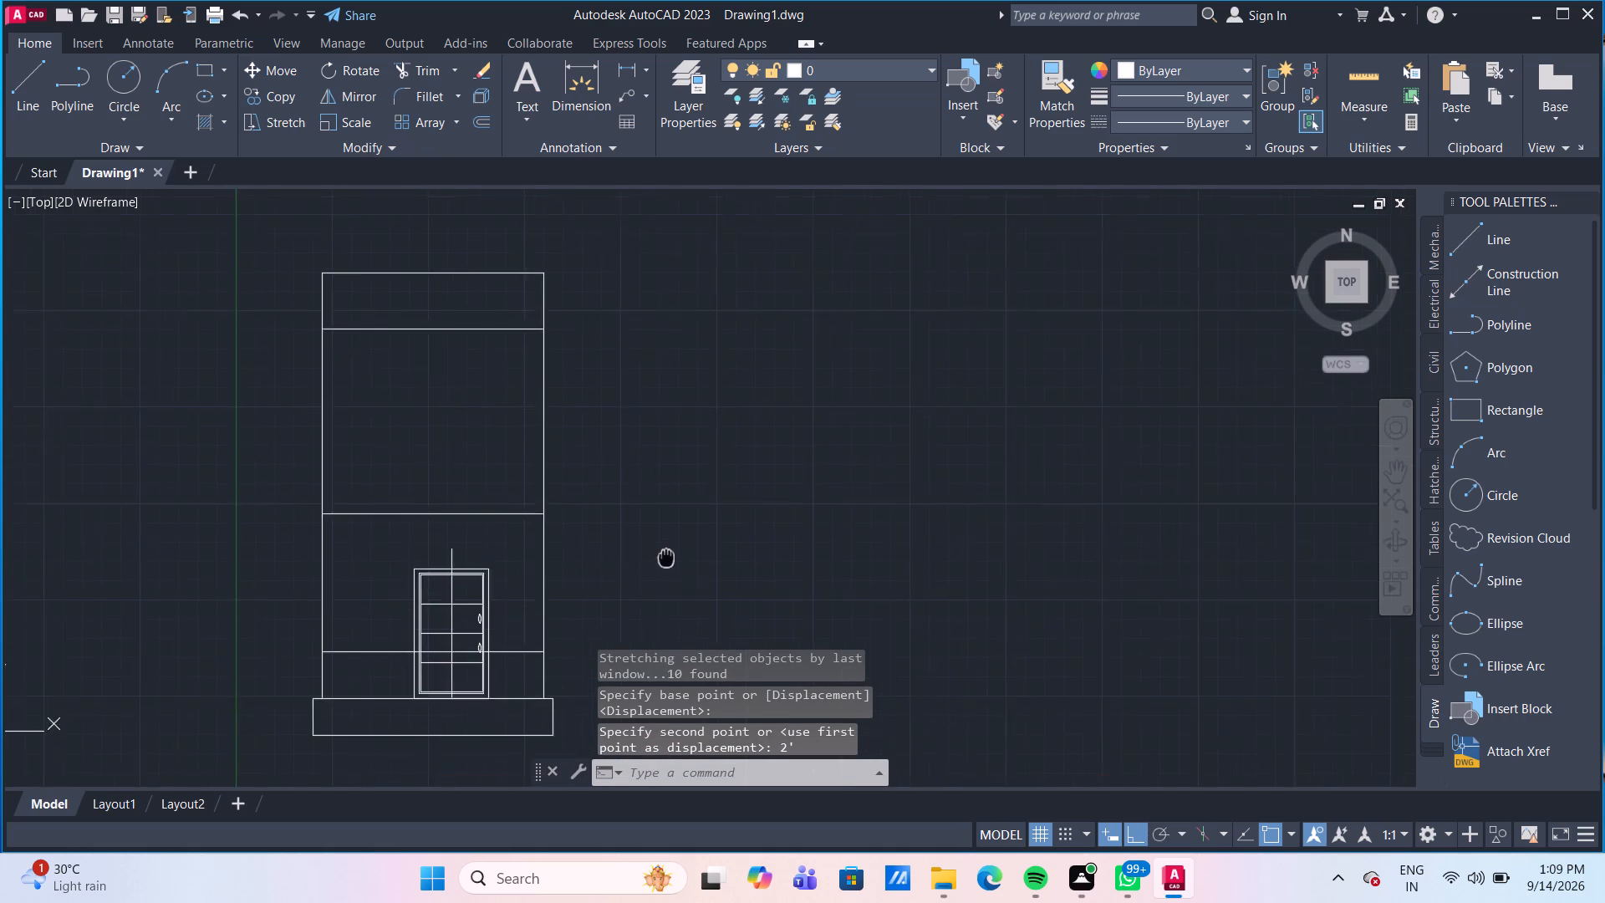
{"action": "middle_click_drag", "start_coordinate": [660, 551], "coordinate": [569, 472]}
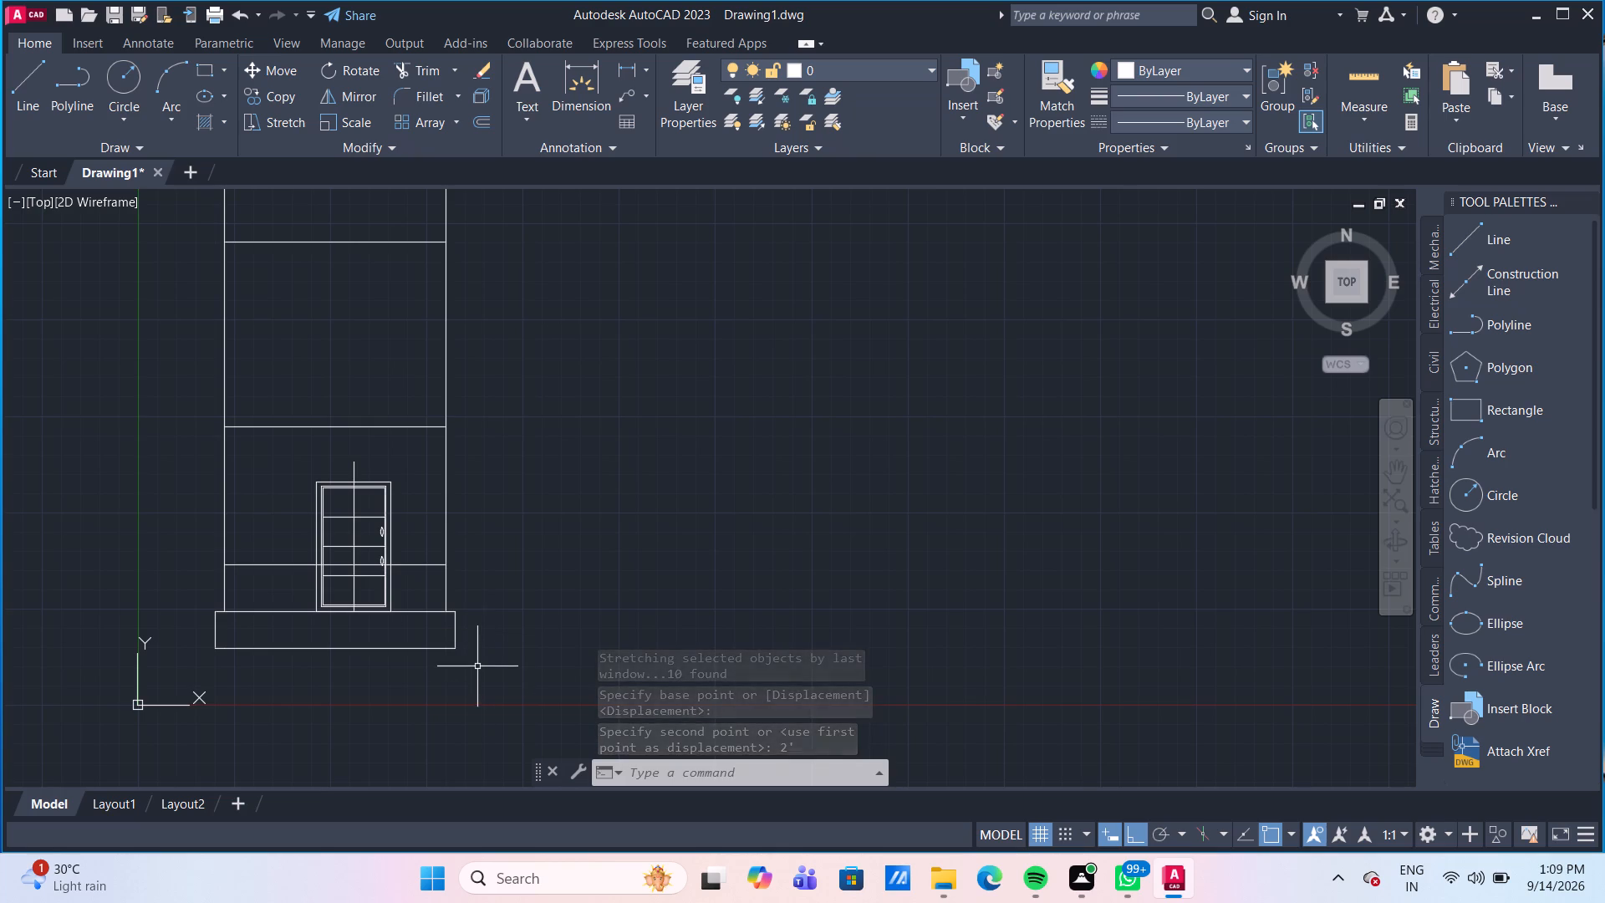
{"action": "left_click_drag", "start_coordinate": [478, 666], "coordinate": [476, 645]}
{"action": "middle_click", "coordinate": [425, 301]}
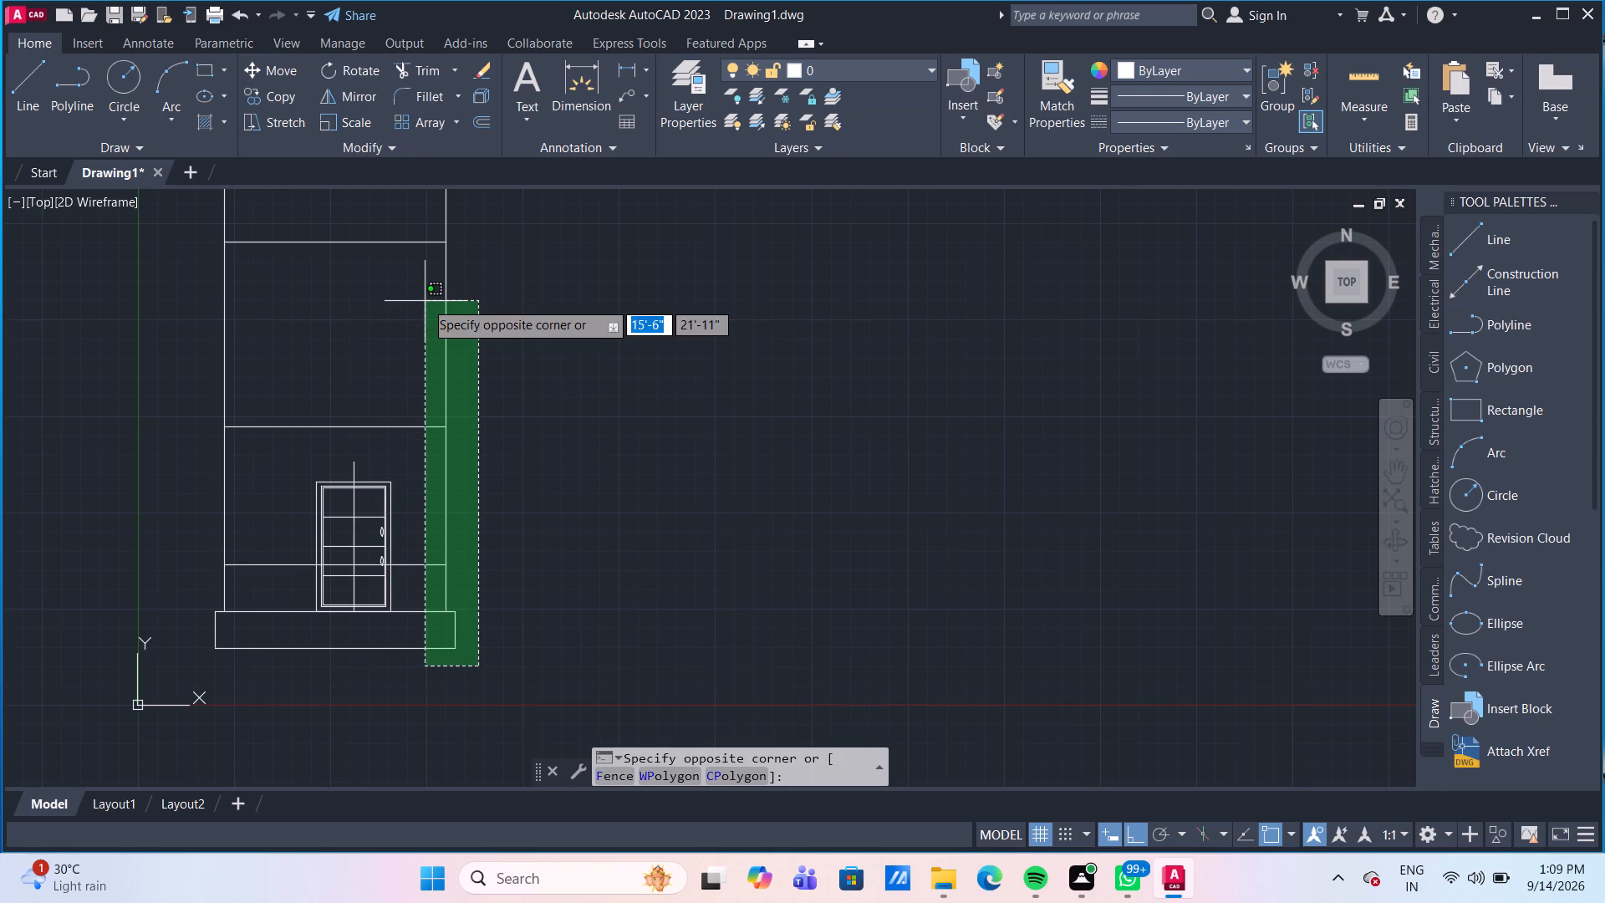
{"action": "middle_click_drag", "start_coordinate": [425, 301], "coordinate": [408, 461]}
{"action": "left_click", "coordinate": [404, 325]}
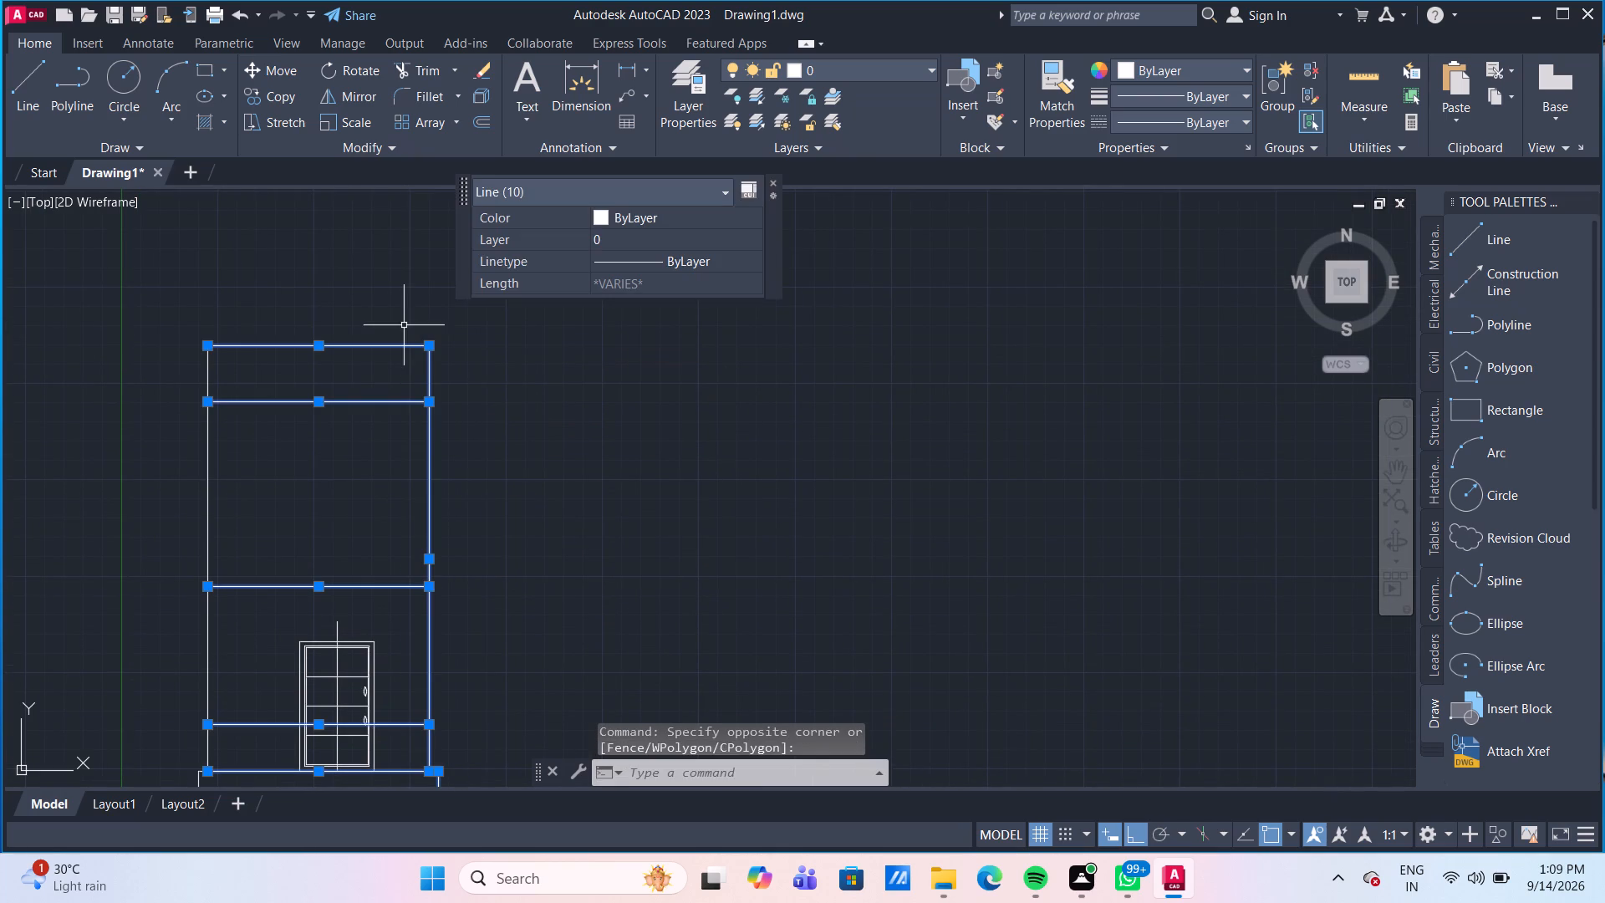
{"action": "middle_click_drag", "start_coordinate": [444, 528], "coordinate": [407, 395]}
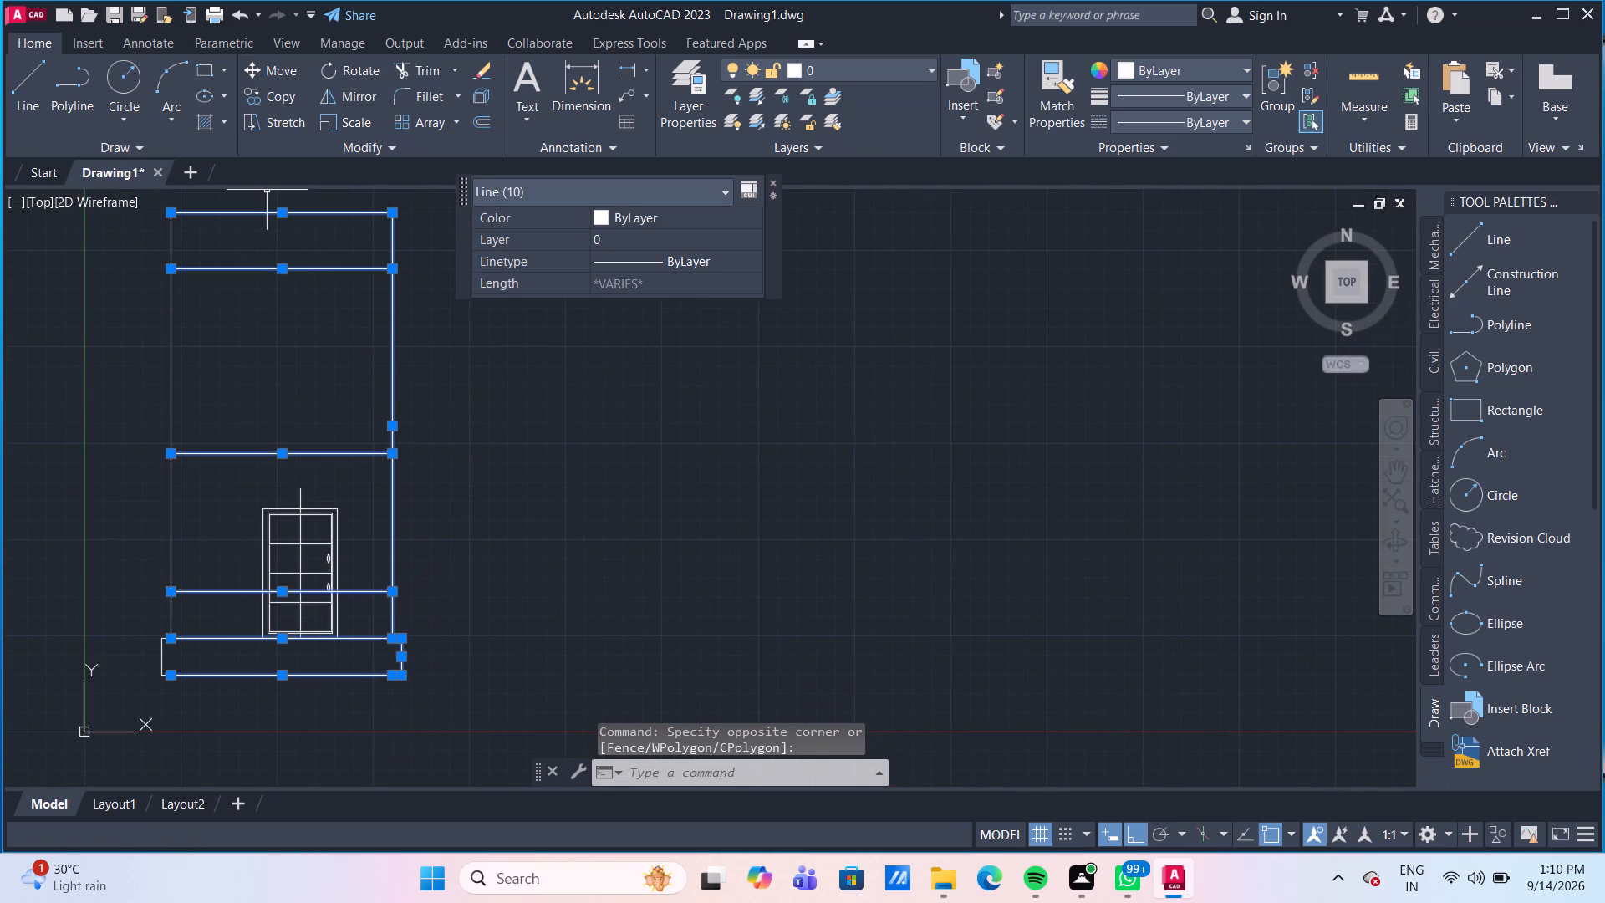
{"action": "left_click", "coordinate": [278, 117]}
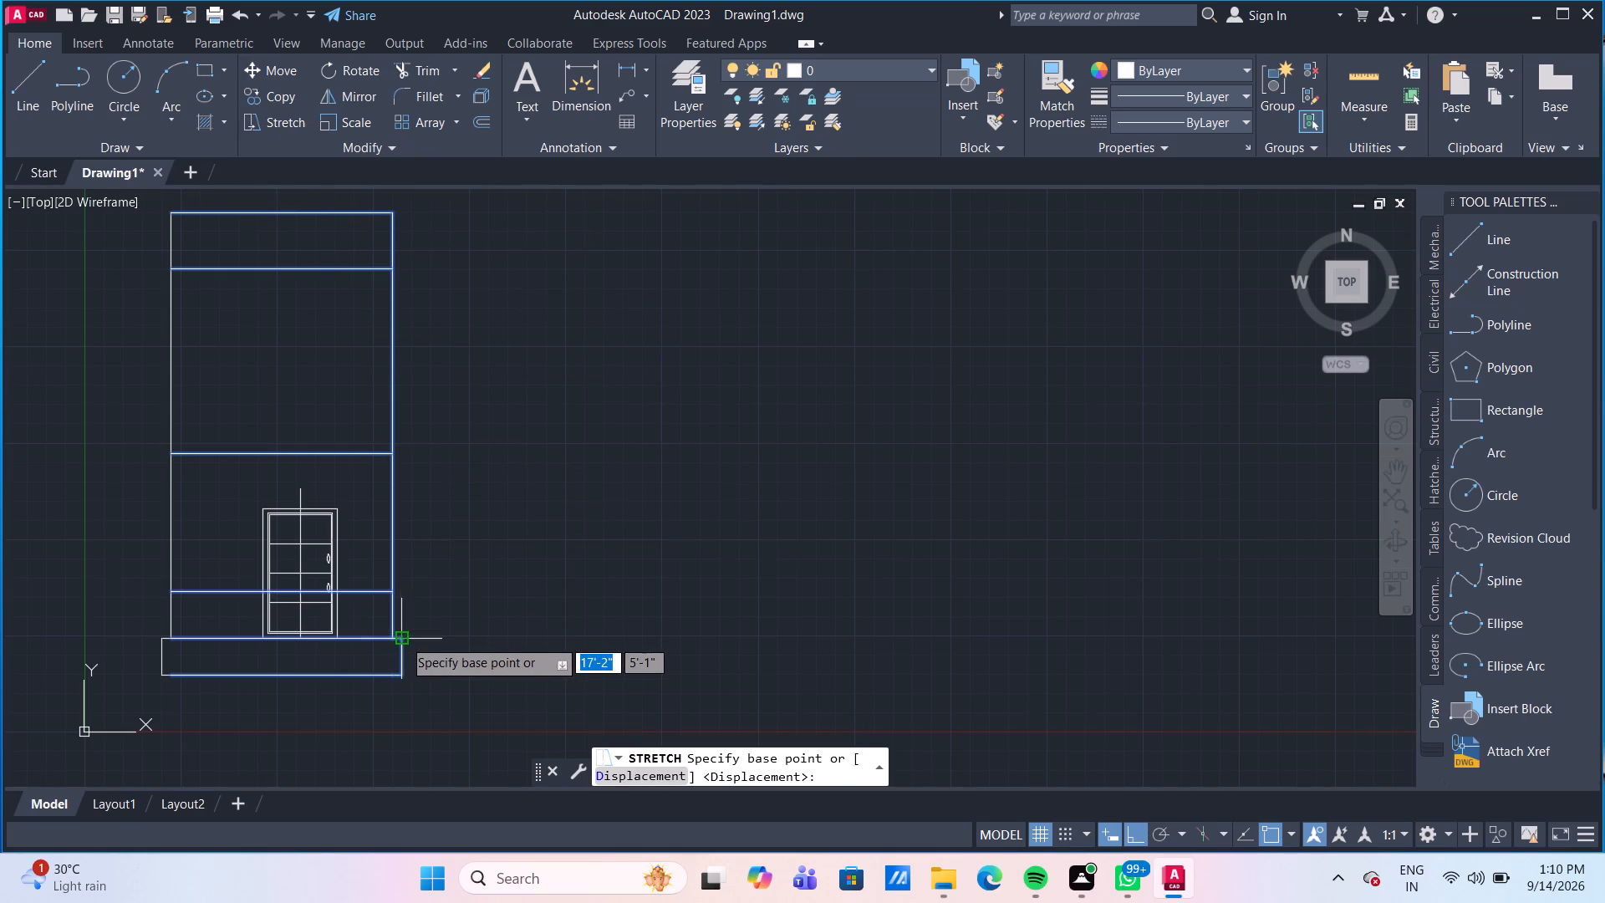
{"action": "left_click", "coordinate": [403, 639]}
{"action": "type", "text": "2'"}
{"action": "key", "text": "Return"}
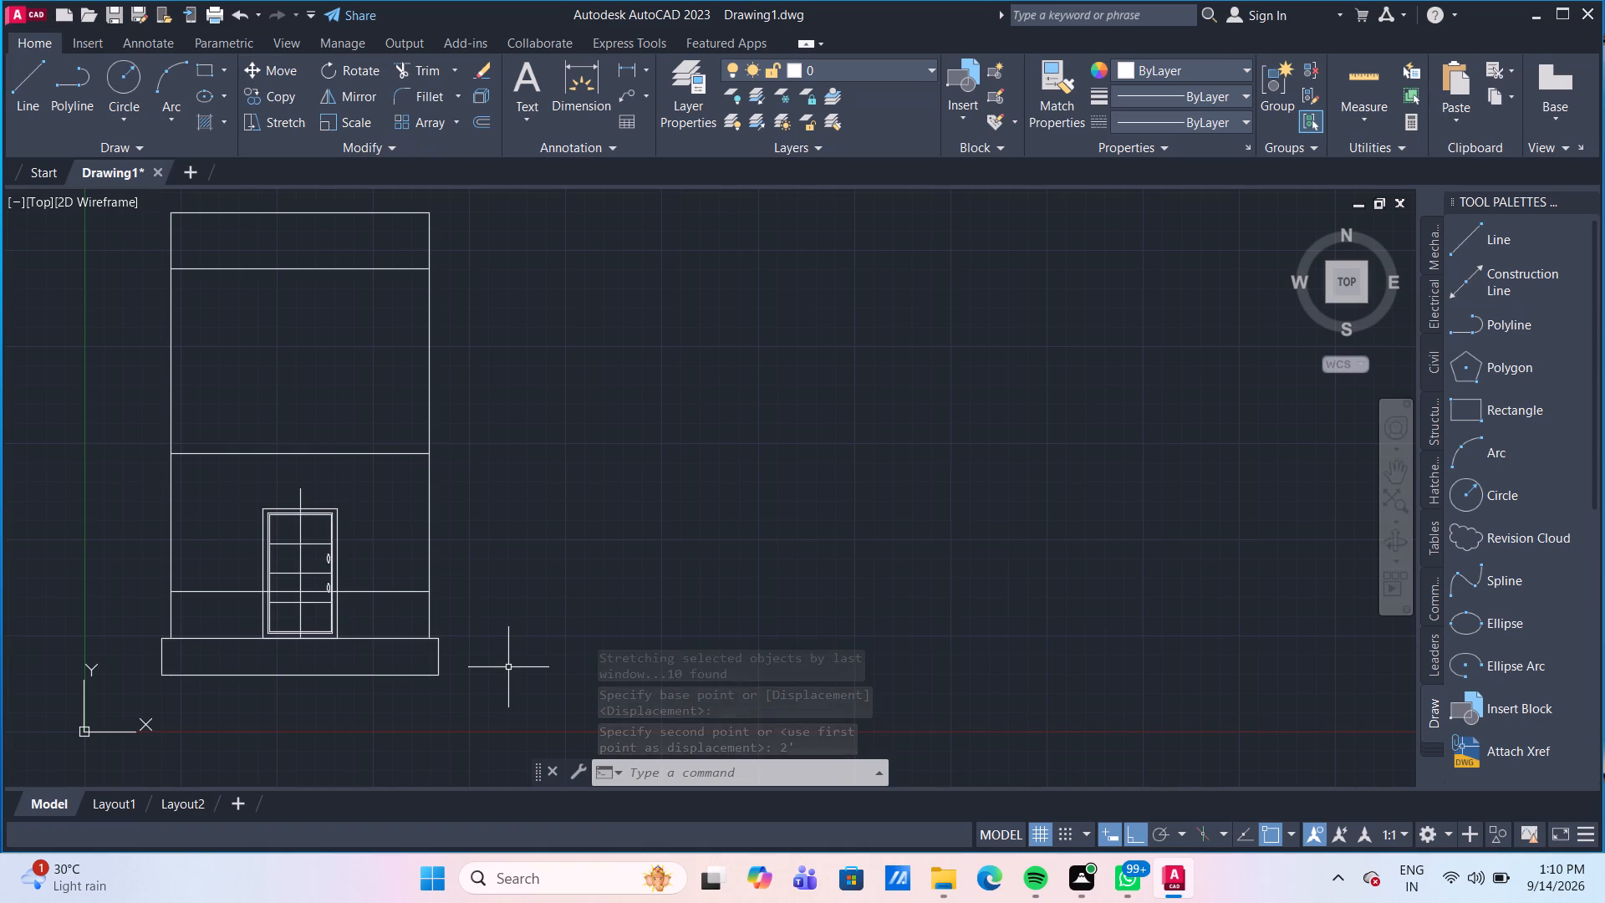
Stretch the right side of the house and plinth a further 1' outward to the right.
{"action": "scroll", "coordinate": [508, 667], "scroll_direction": "down", "scroll_amount": 2}
{"action": "scroll", "coordinate": [496, 679], "scroll_direction": "up", "scroll_amount": 1}
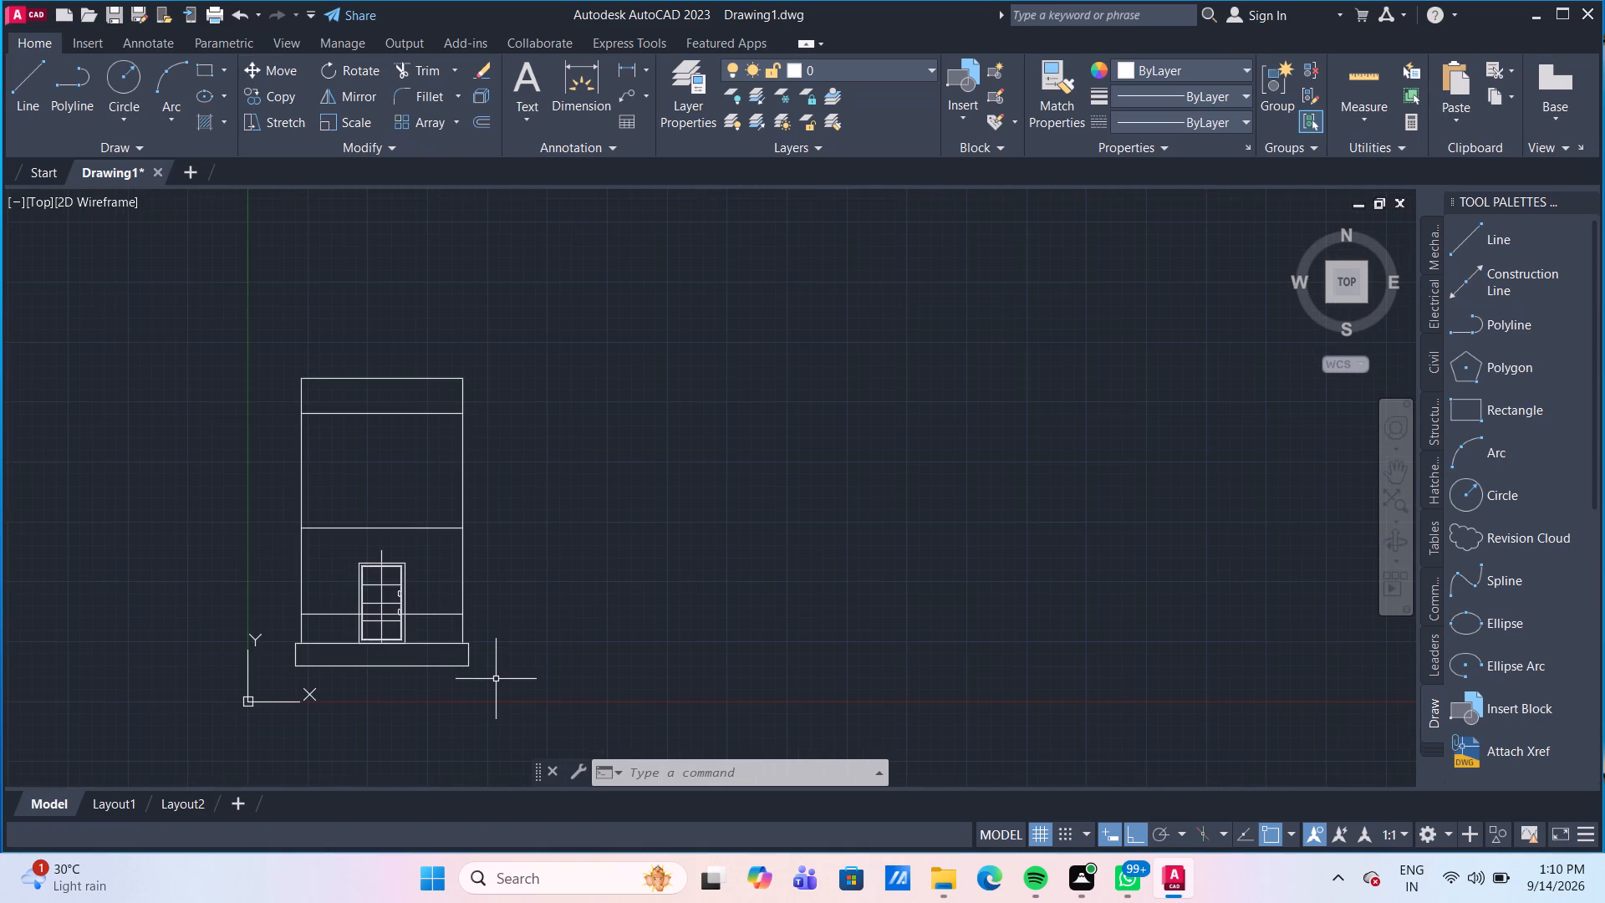
{"action": "left_click_drag", "start_coordinate": [495, 687], "coordinate": [489, 672]}
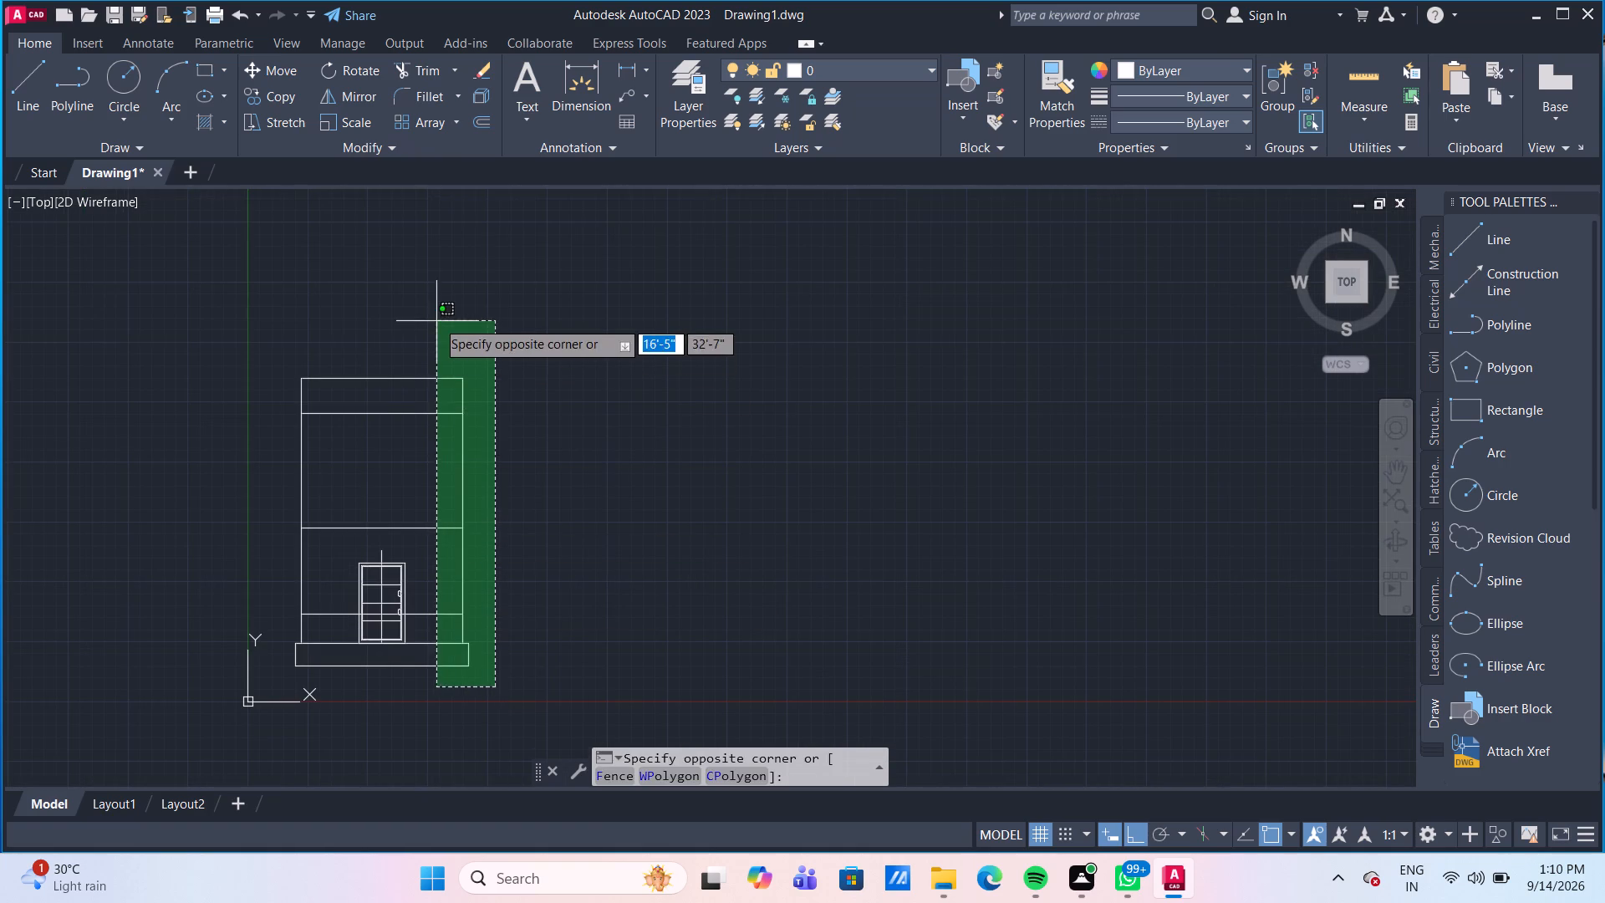
{"action": "left_click", "coordinate": [436, 320]}
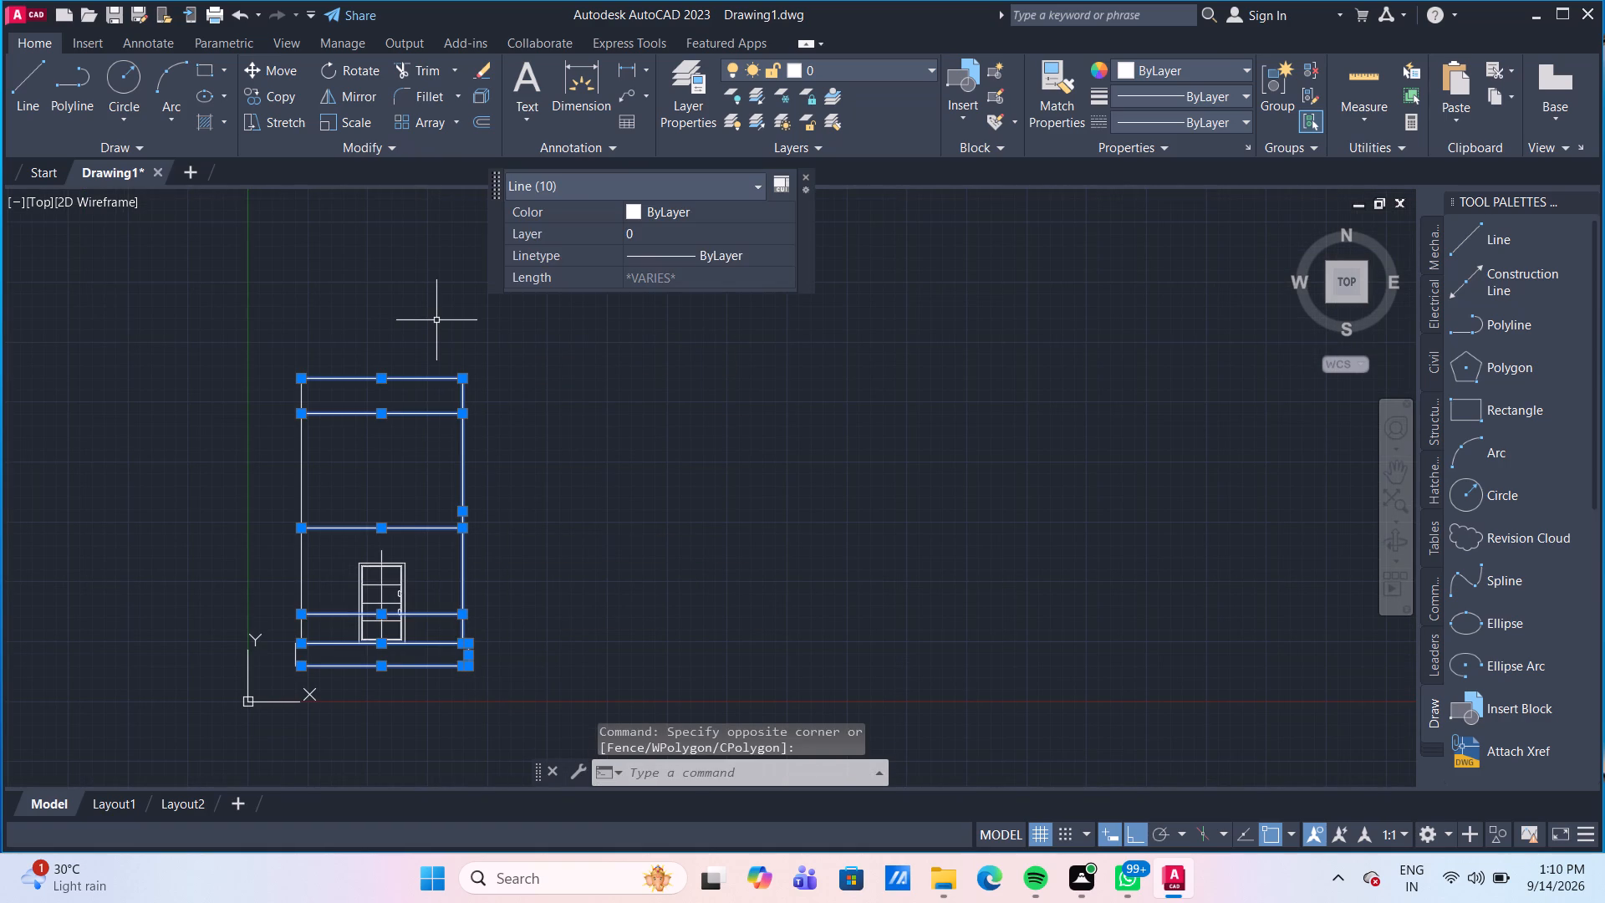
{"action": "left_click", "coordinate": [280, 129]}
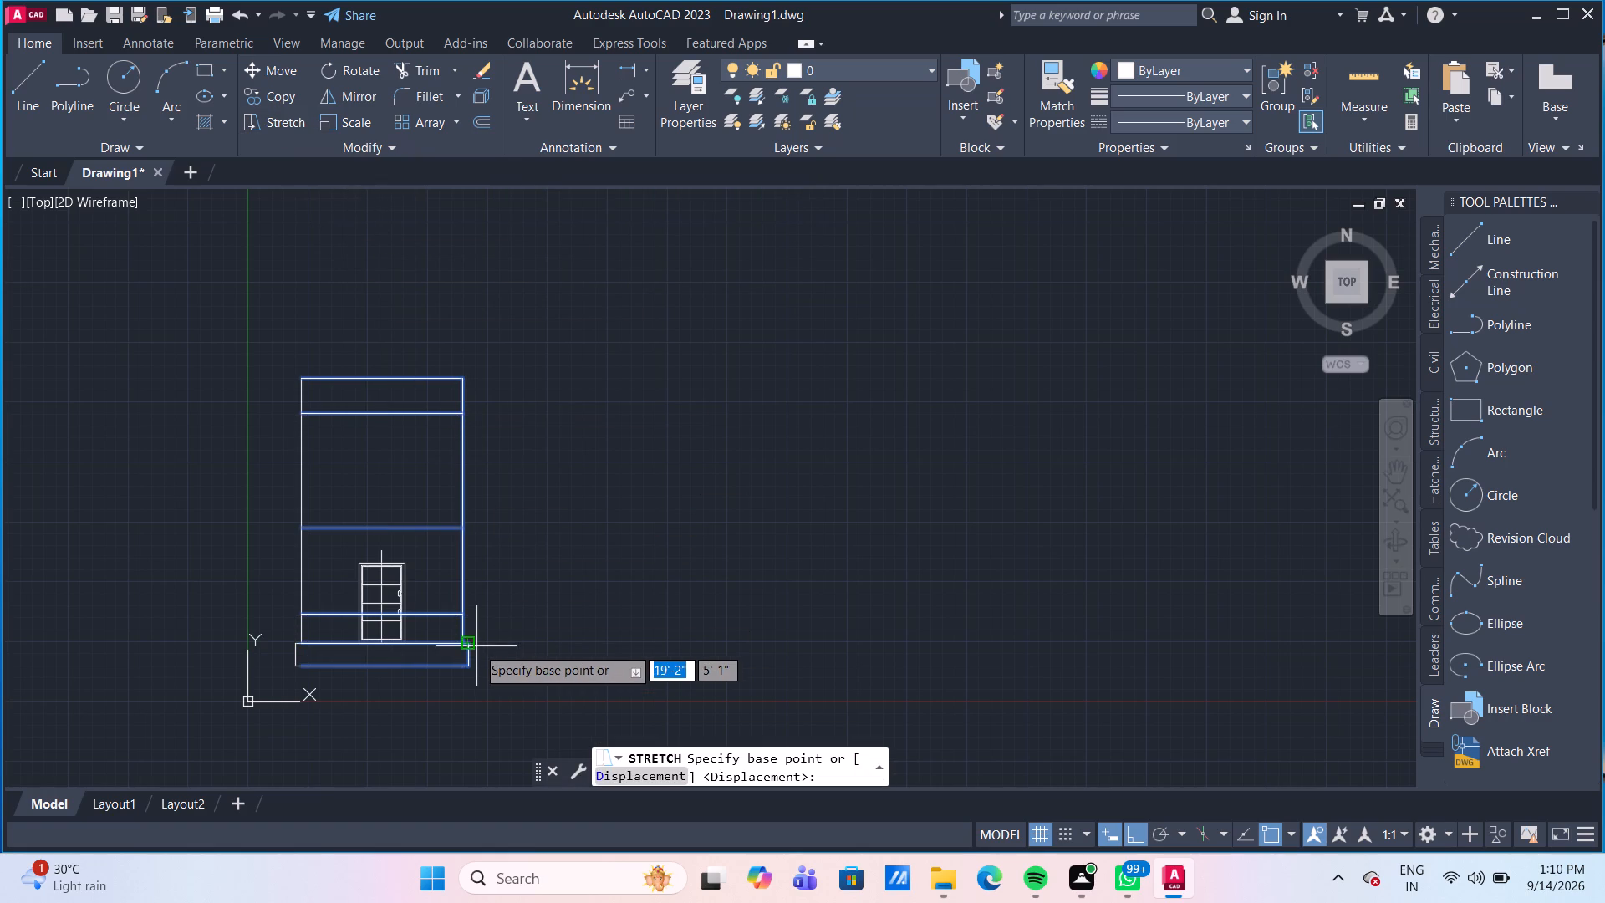
{"action": "left_click", "coordinate": [468, 647]}
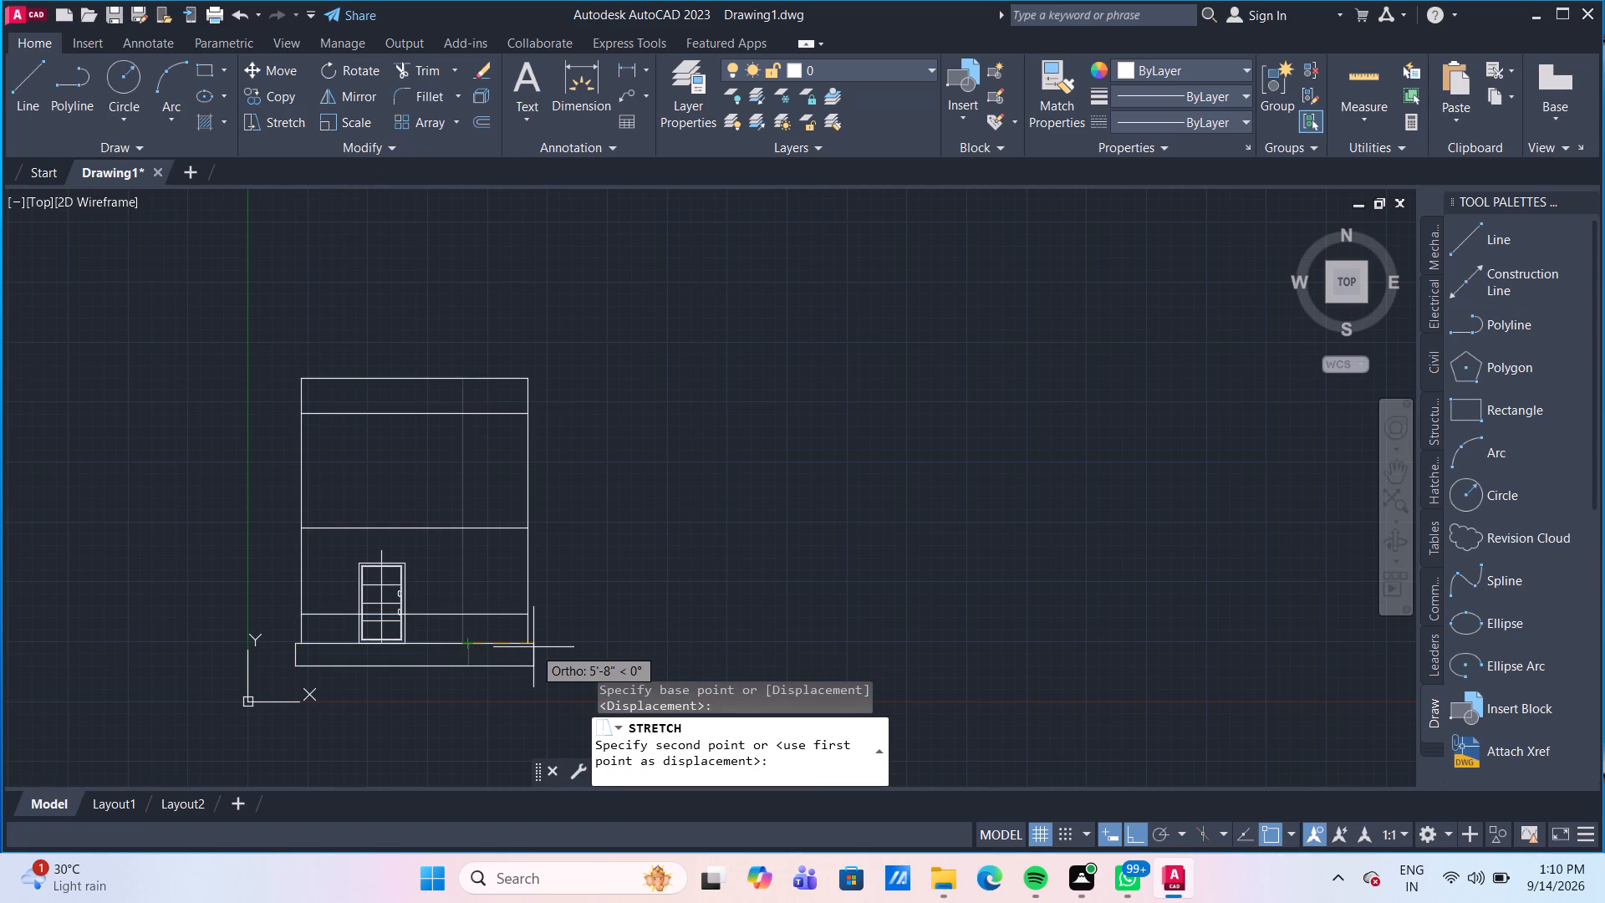
{"action": "type", "text": "1'"}
{"action": "key", "text": "Return"}
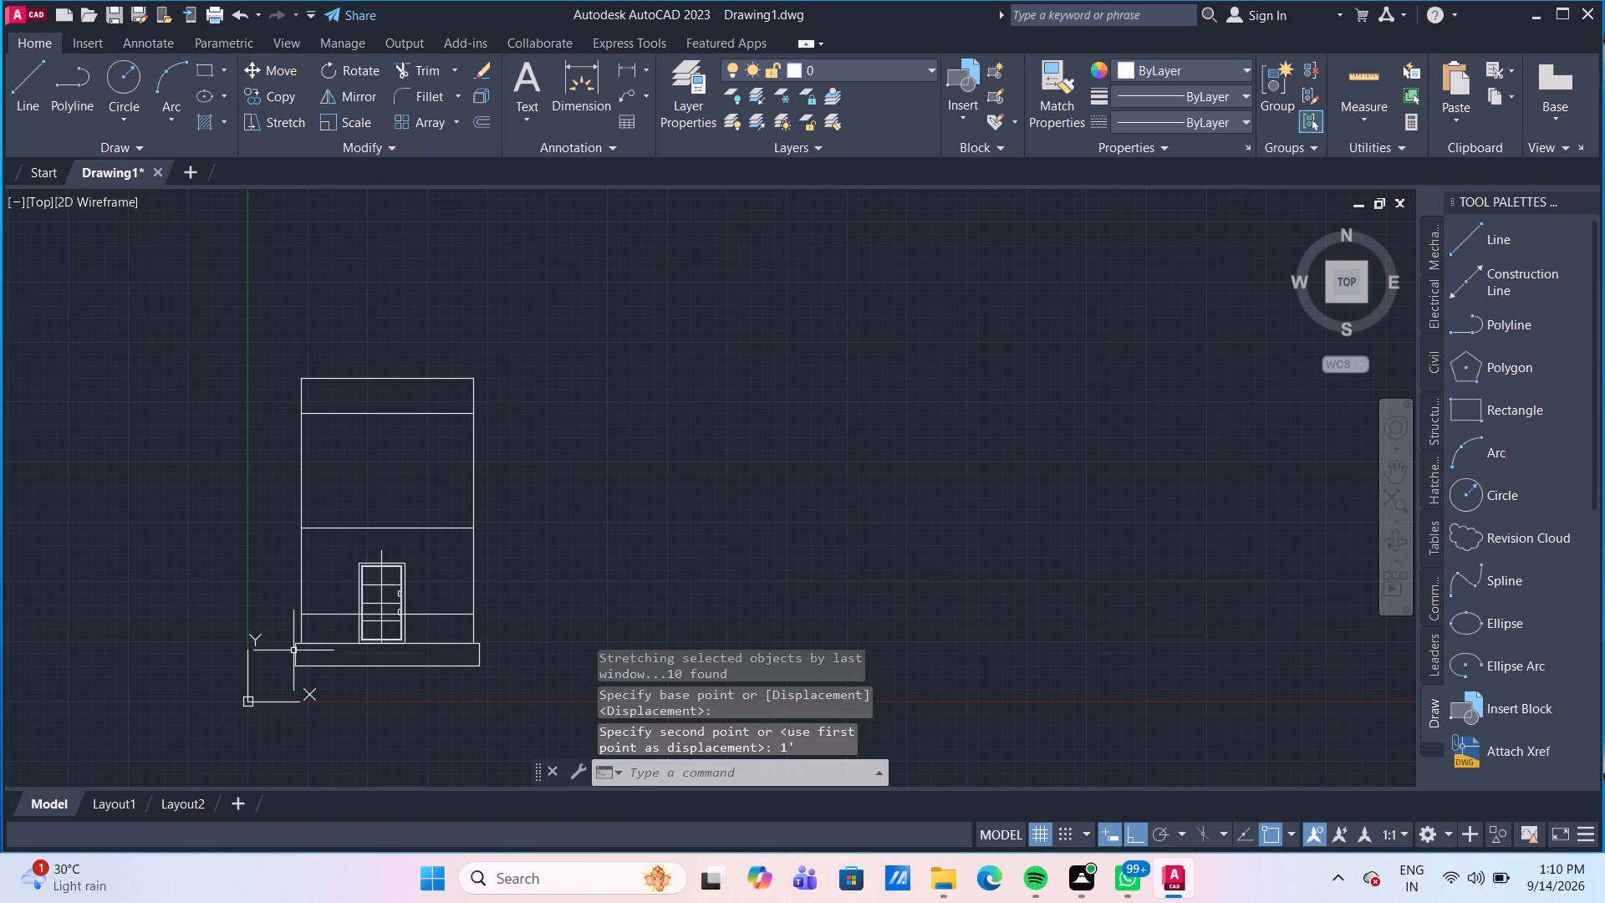
{"action": "middle_click_drag", "start_coordinate": [293, 650], "coordinate": [329, 649]}
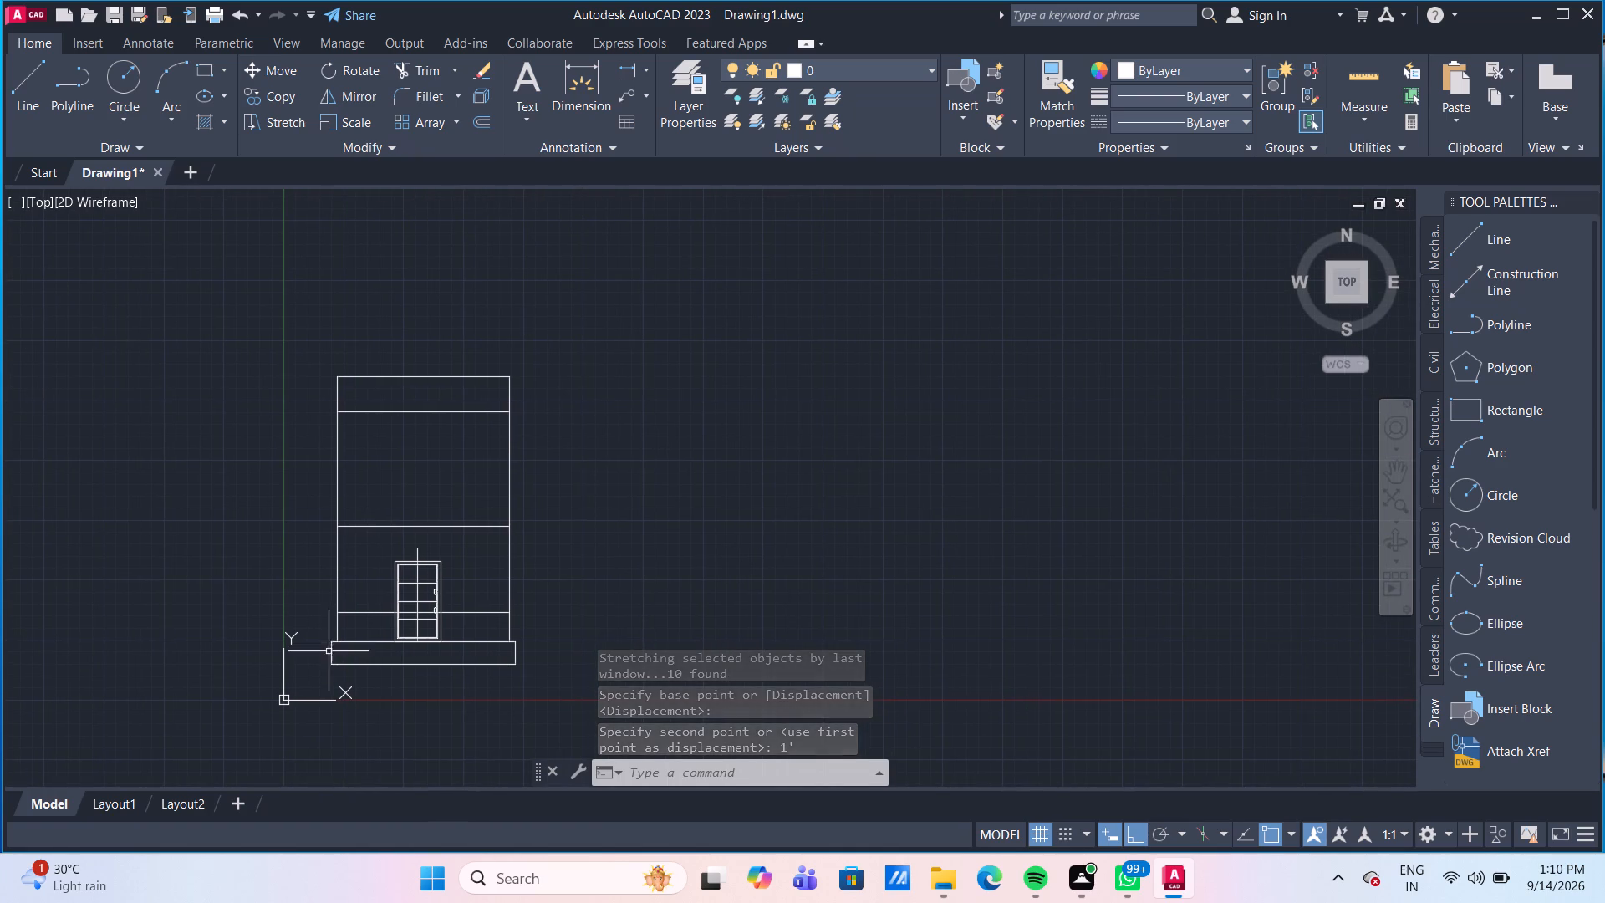
Stretch the right side of the house and plinth, including the horizontal lines, another 1' outward to the right.
{"action": "left_click_drag", "start_coordinate": [543, 681], "coordinate": [536, 612]}
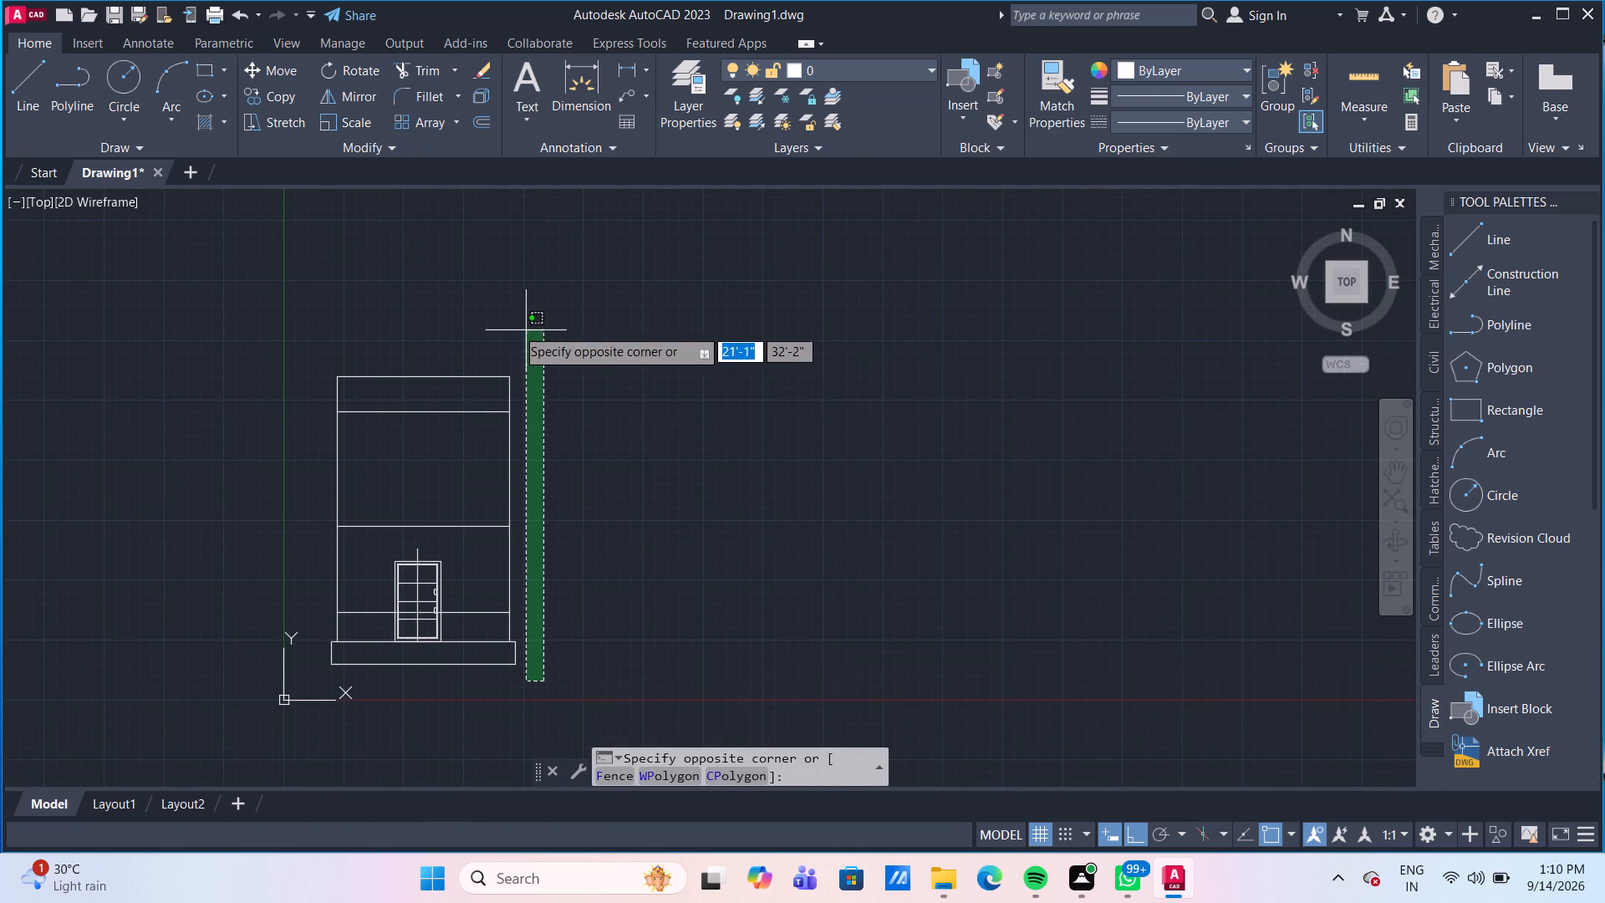
{"action": "left_click", "coordinate": [473, 319]}
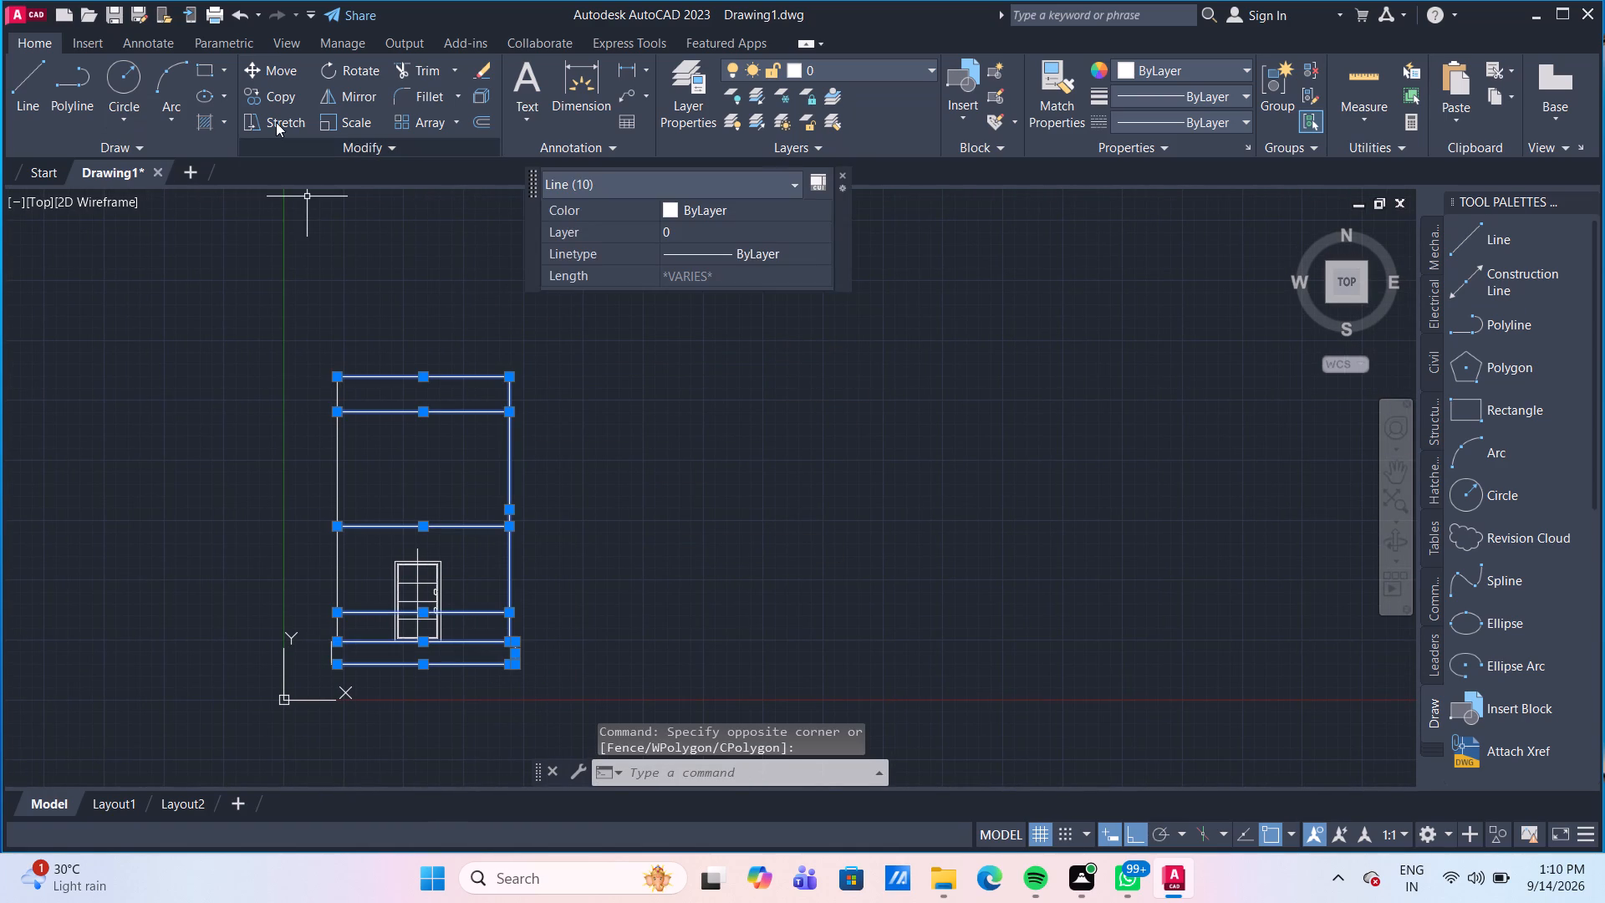
{"action": "left_click", "coordinate": [276, 122]}
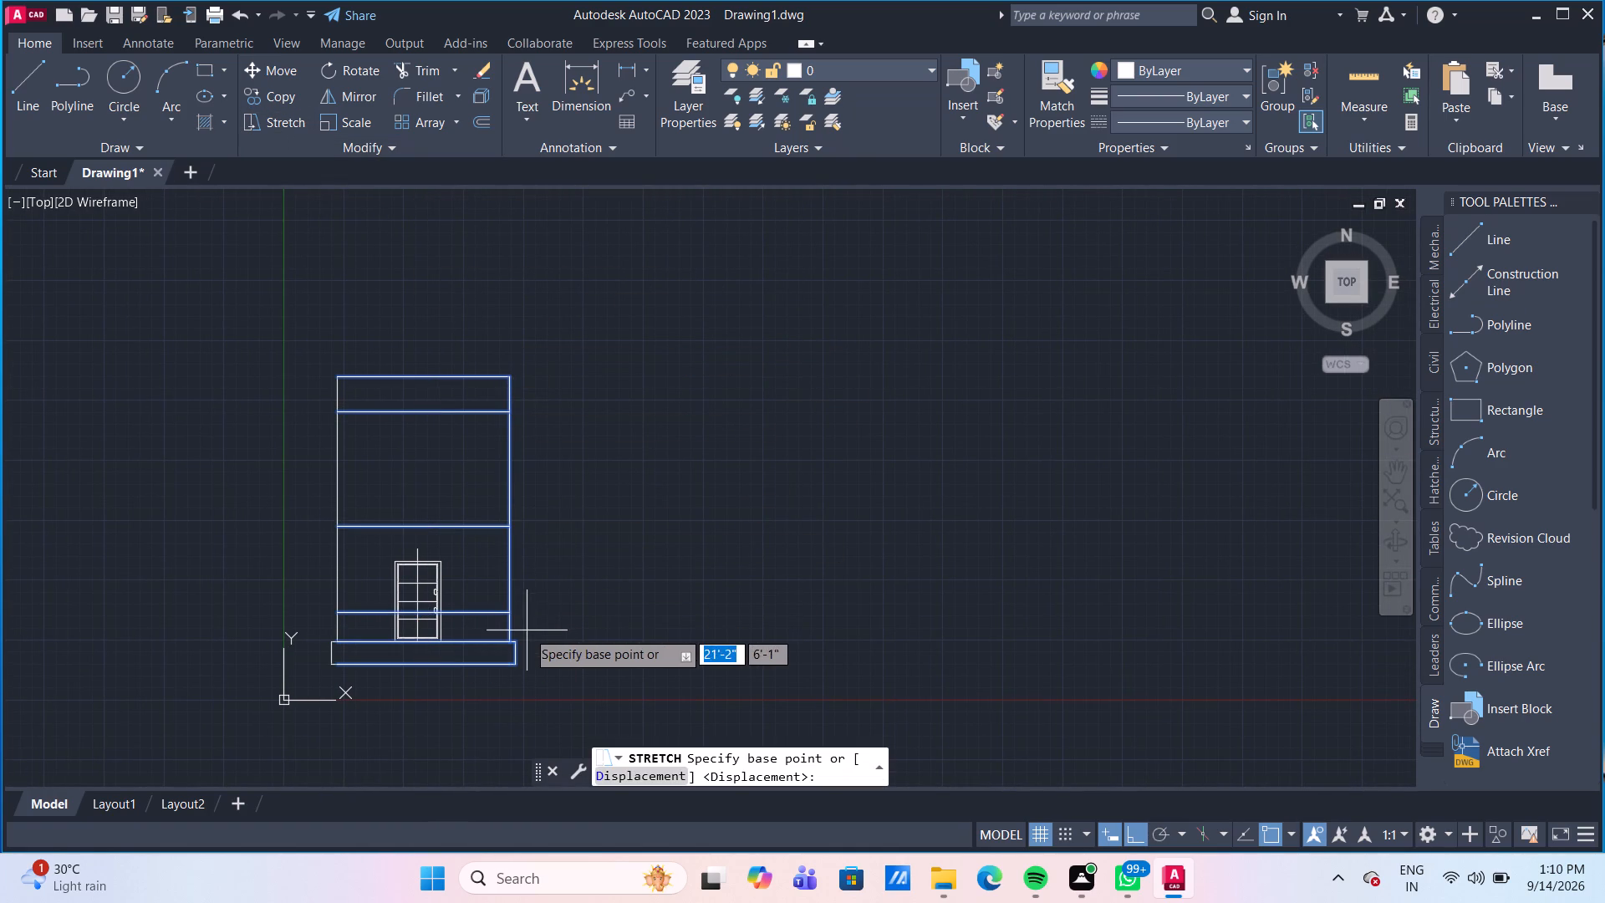
{"action": "left_click", "coordinate": [520, 644]}
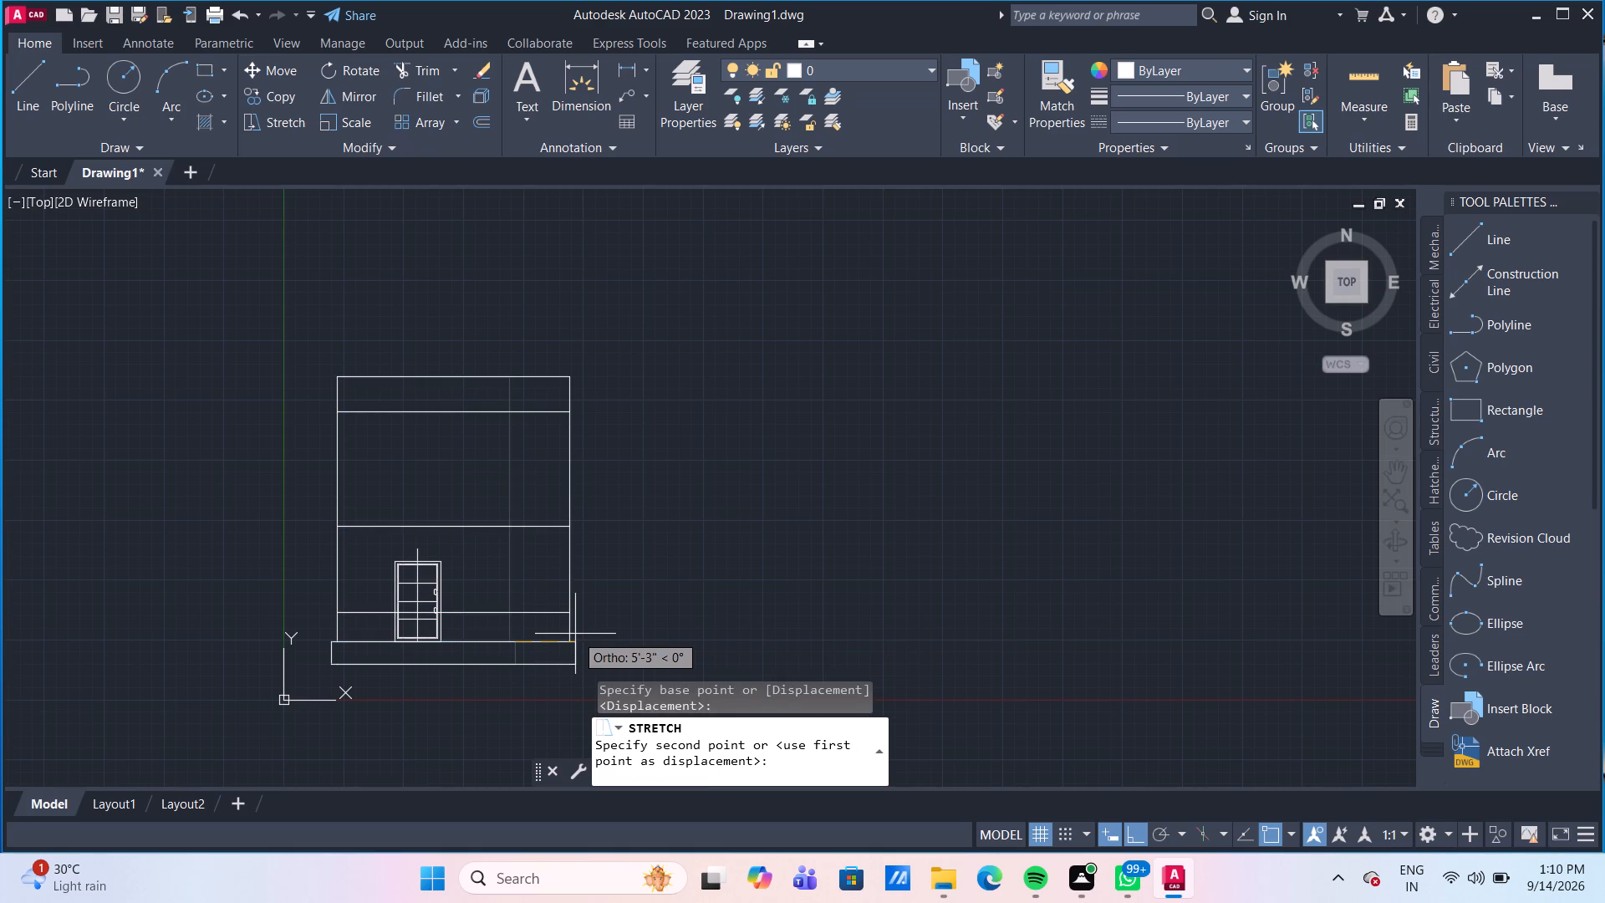
{"action": "type", "text": "1'"}
{"action": "key", "text": "Return"}
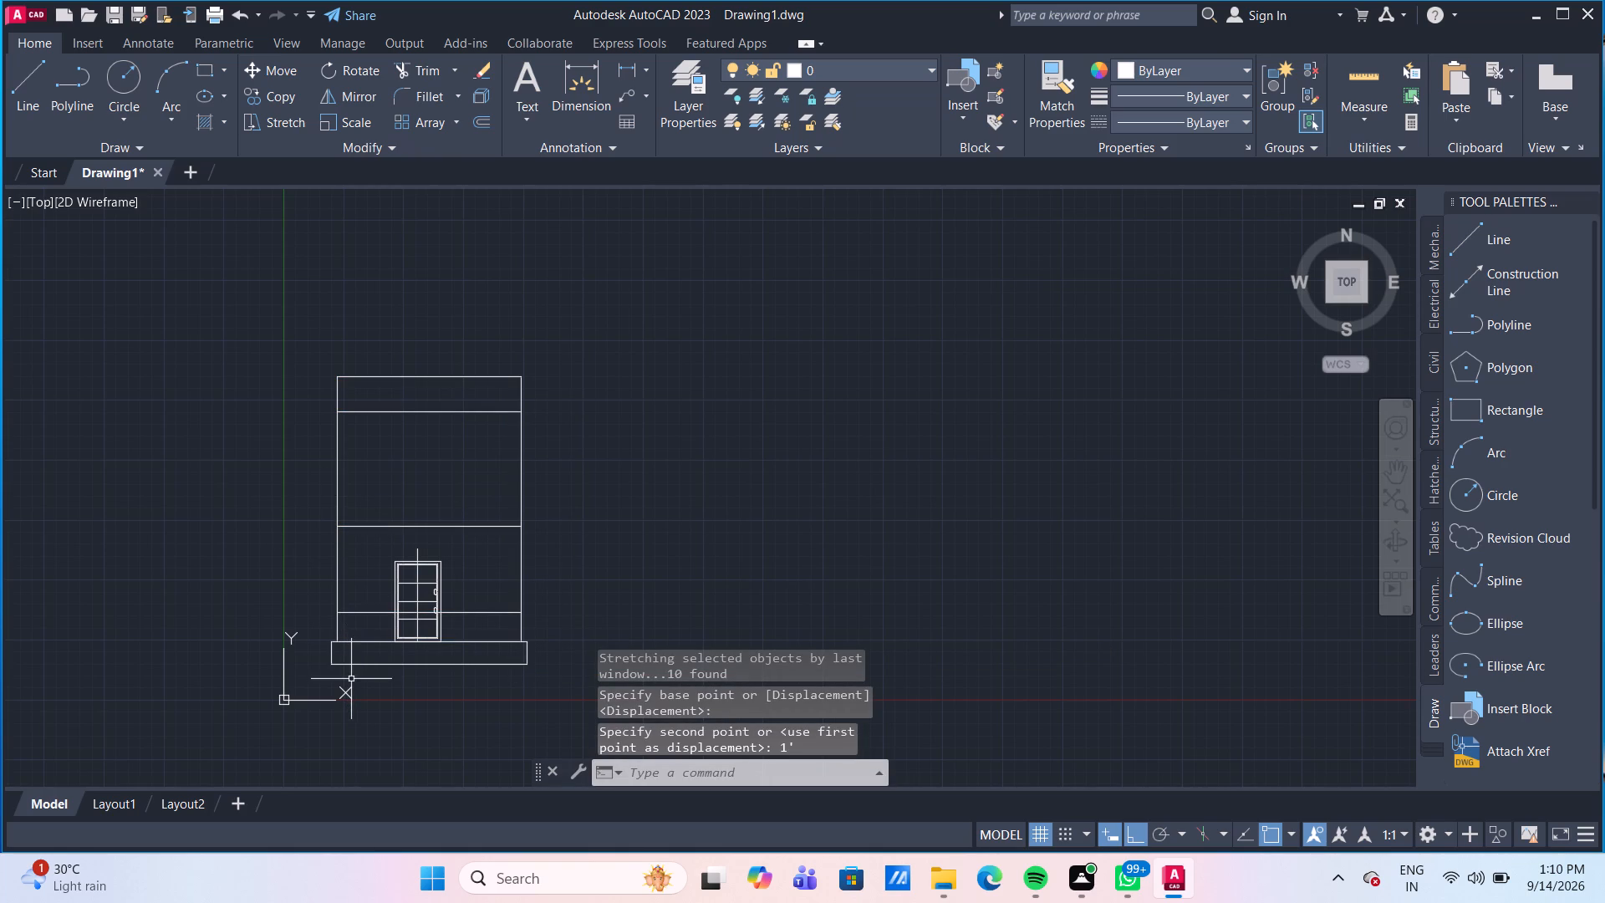
Stretch the left side of the house and plinth, including the horizontal lines, 2' outward to the left.
{"action": "left_click_drag", "start_coordinate": [351, 679], "coordinate": [351, 663]}
{"action": "left_click", "coordinate": [307, 312]}
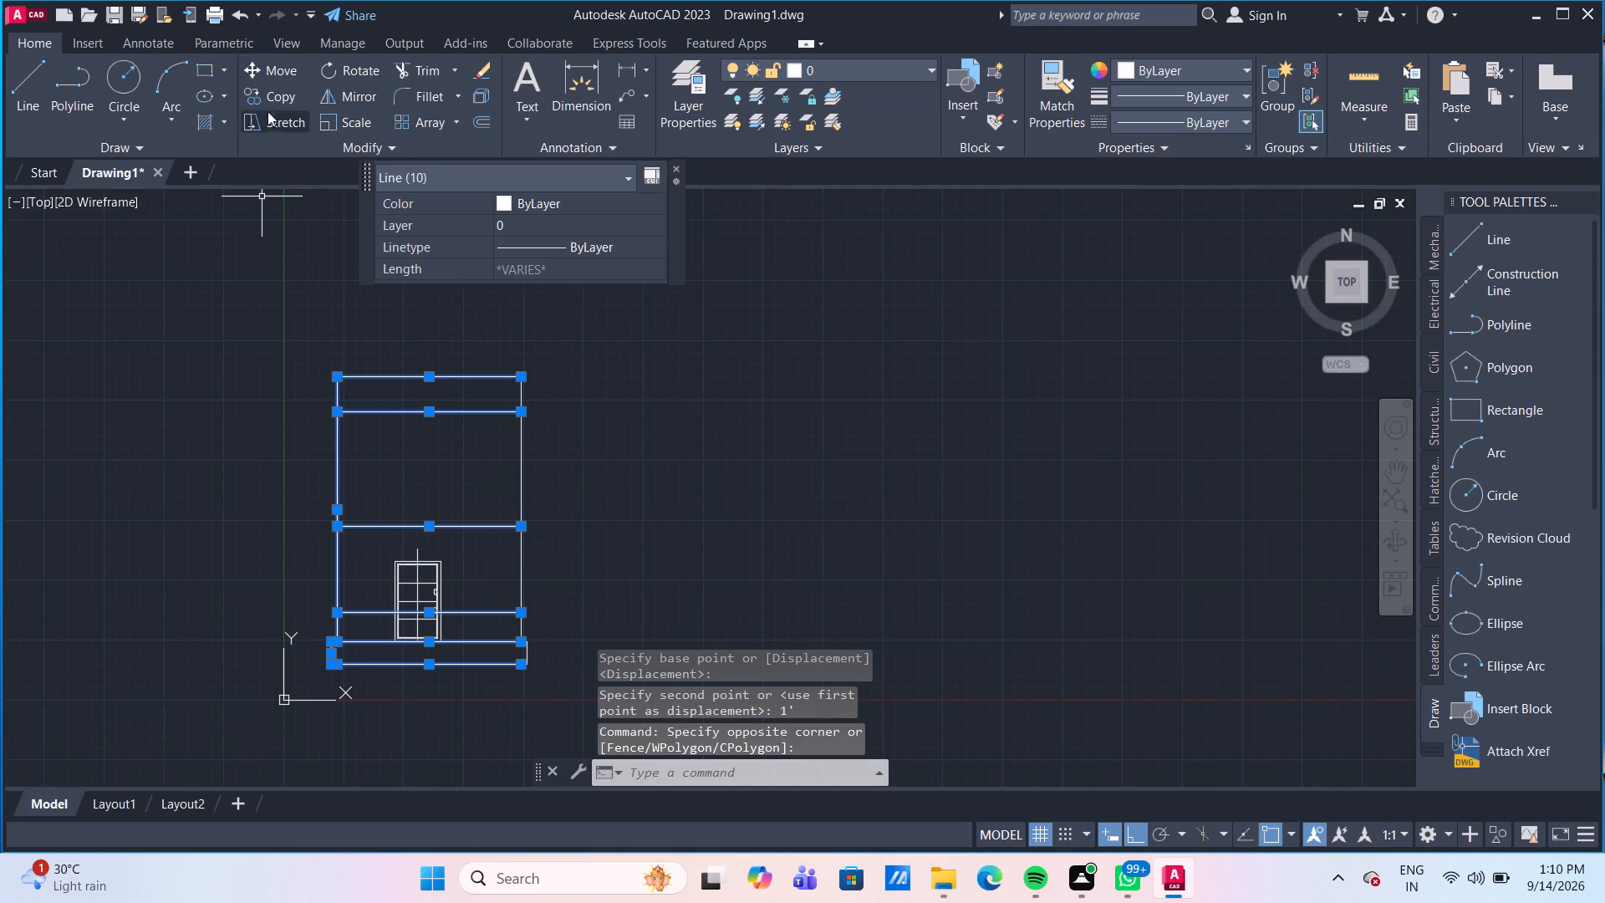
{"action": "left_click", "coordinate": [273, 116]}
{"action": "left_click", "coordinate": [328, 637]}
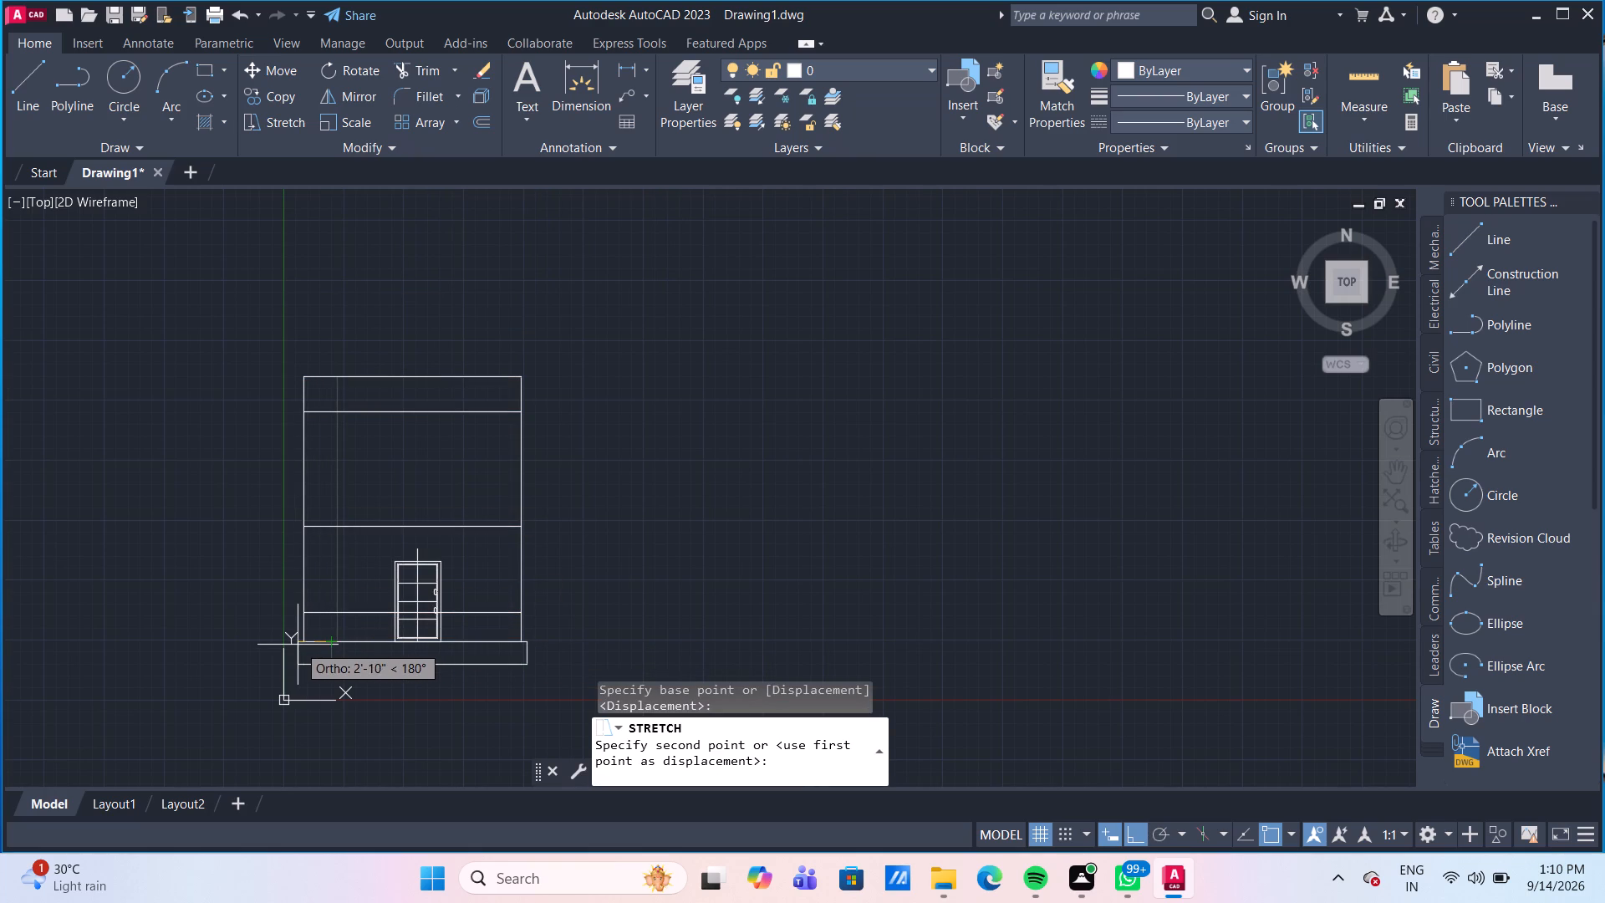
{"action": "type", "text": "2'"}
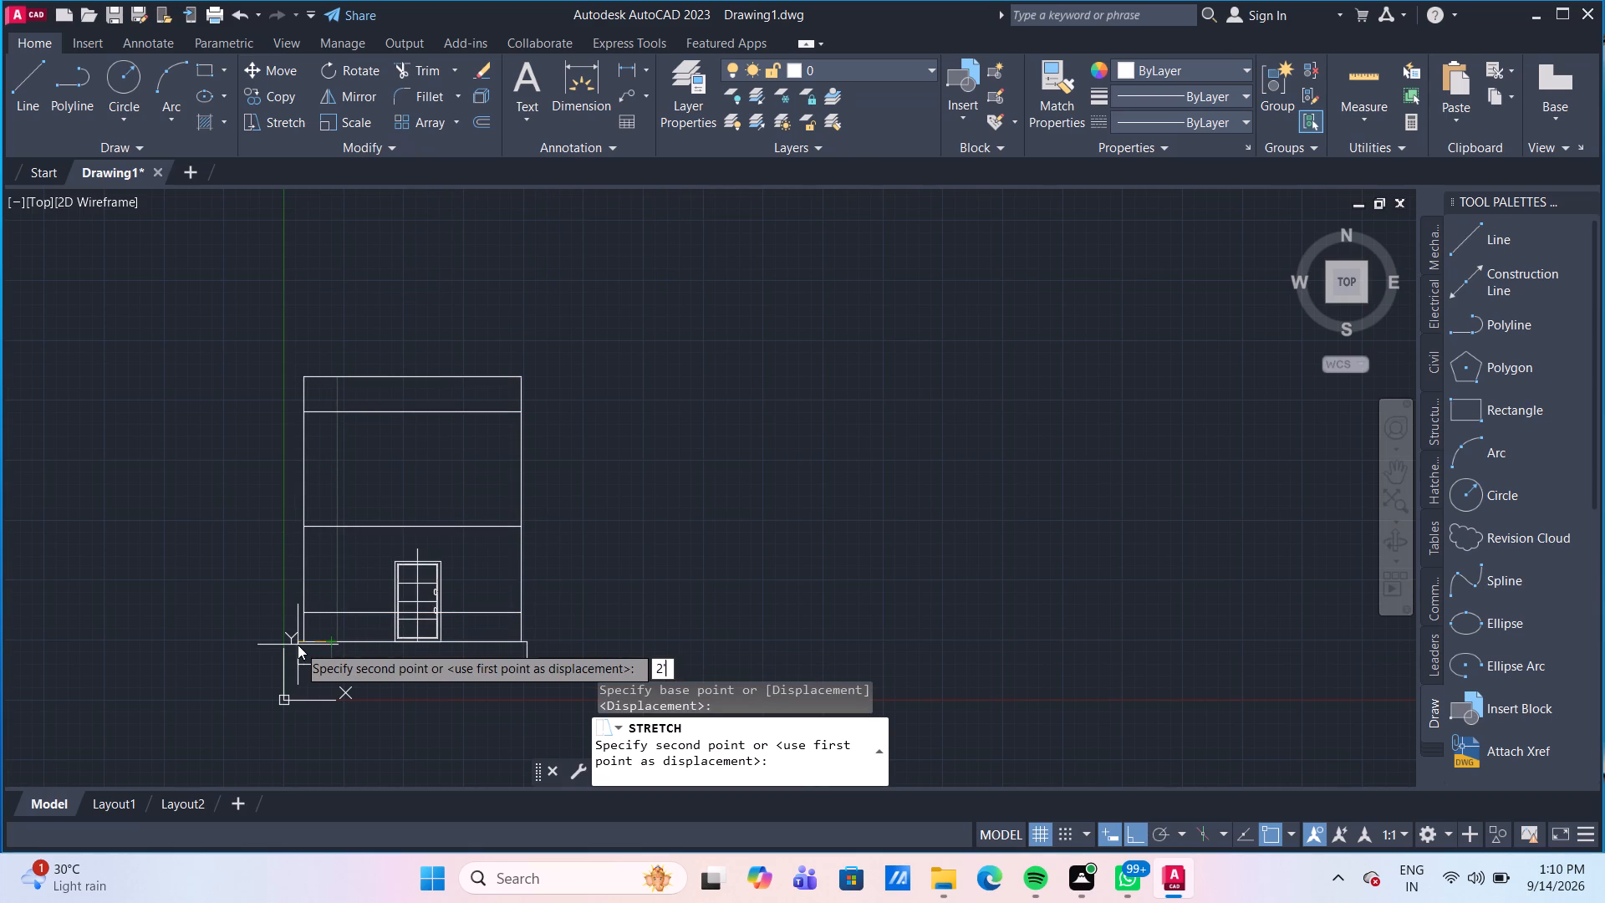
{"action": "key", "text": "Return"}
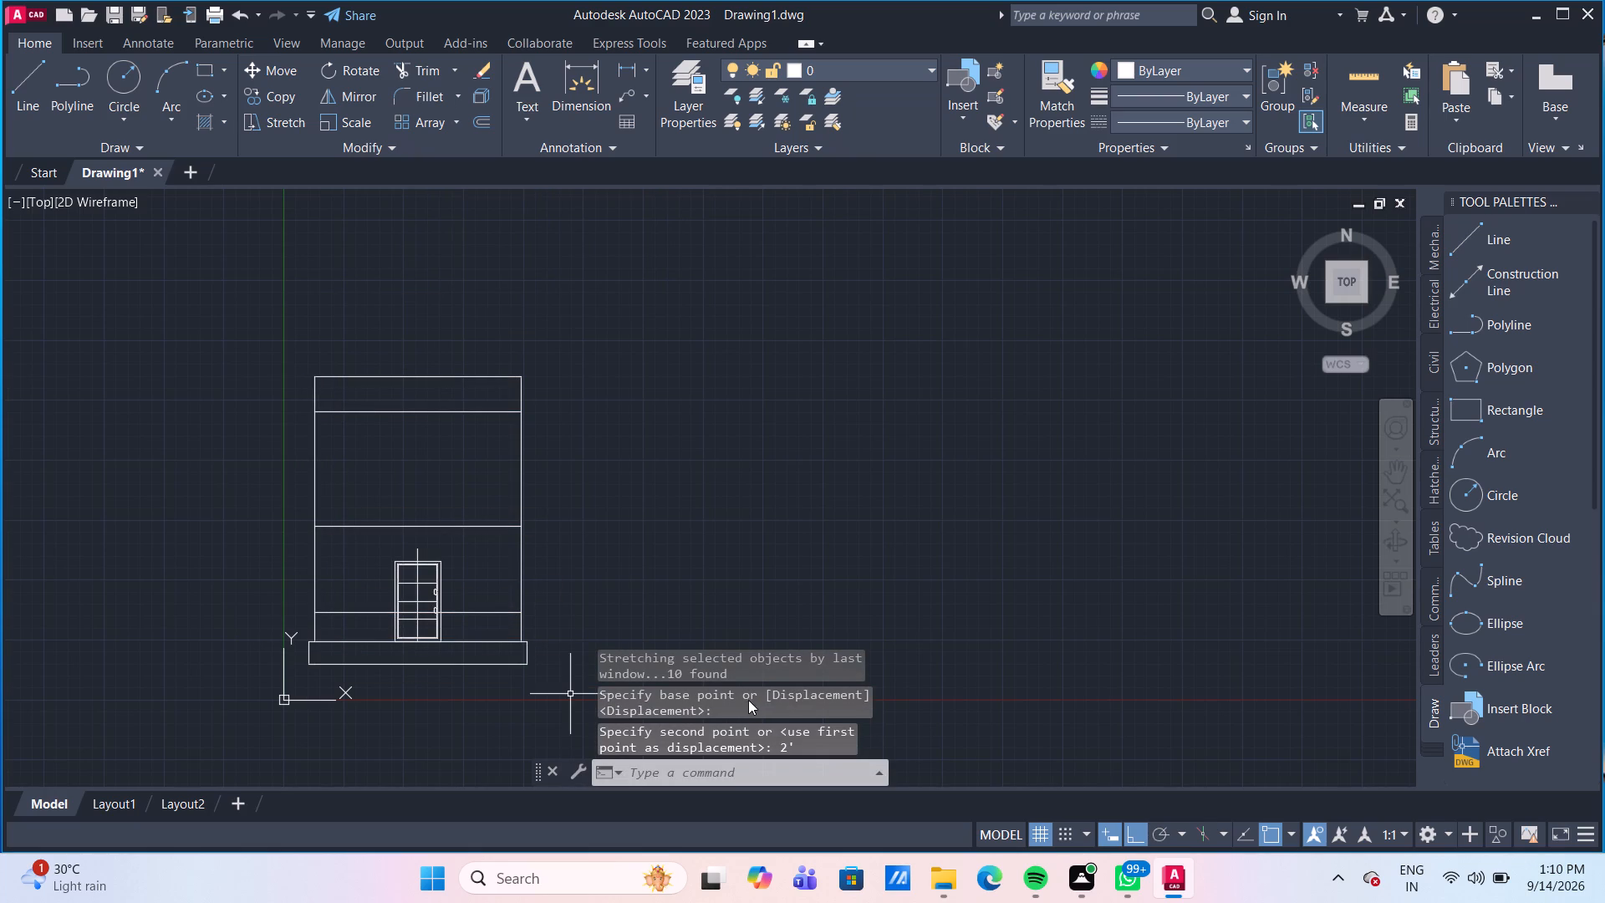
Move the entire house elevation, with door and plinth, horizontally to the right, farther from the origin.
{"action": "left_click_drag", "start_coordinate": [551, 689], "coordinate": [538, 666]}
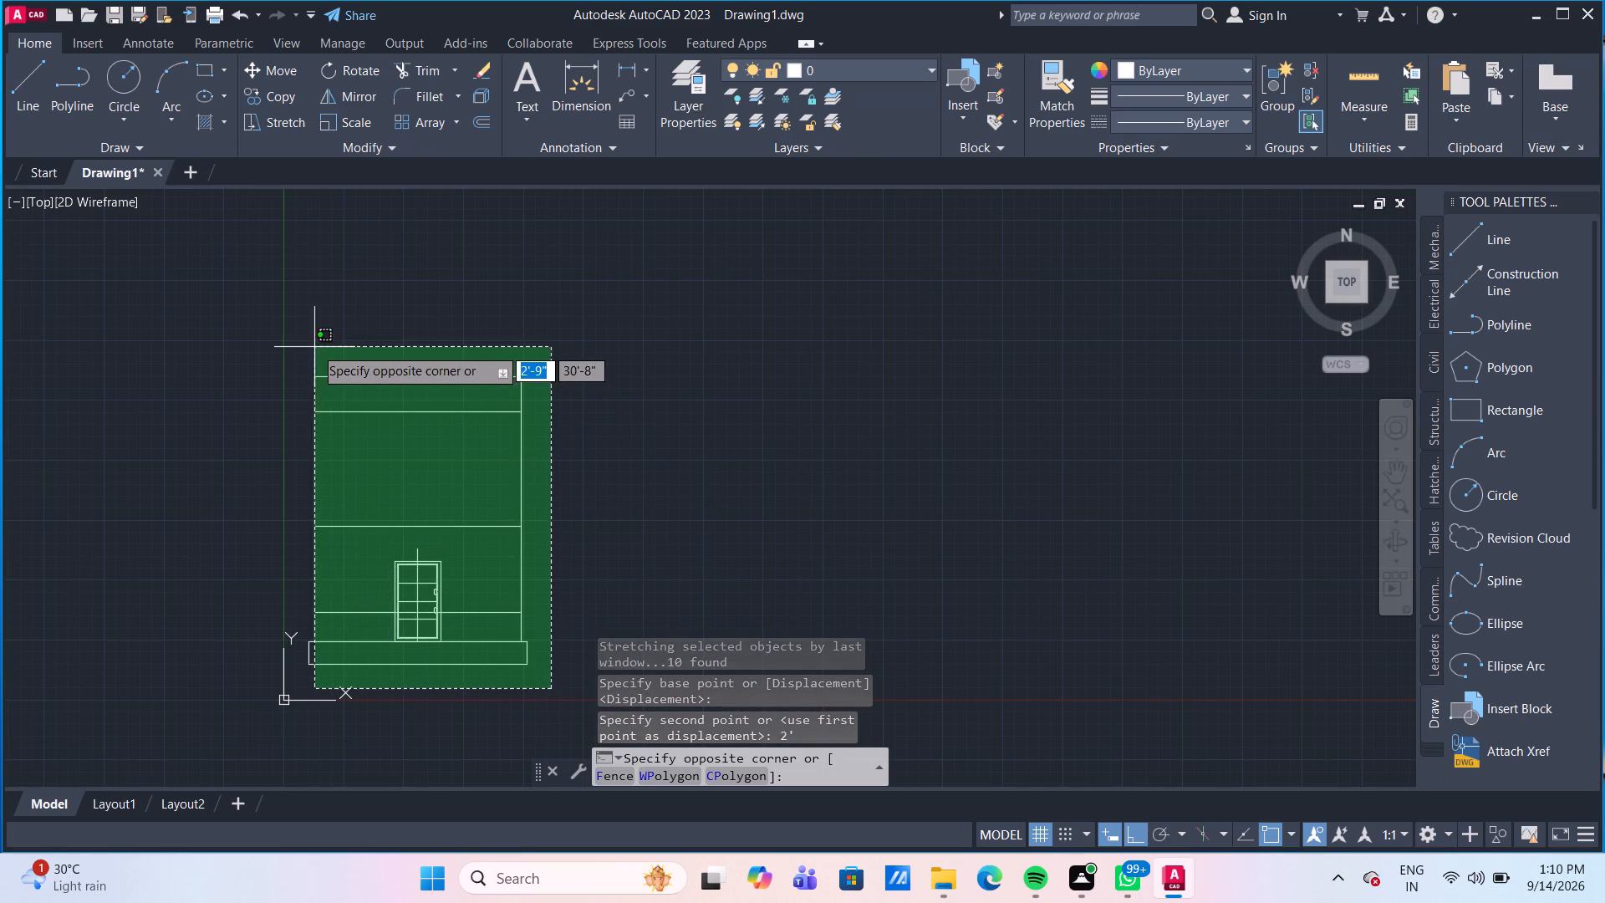
{"action": "left_click", "coordinate": [296, 320]}
{"action": "key", "text": "m"}
{"action": "key", "text": "Return"}
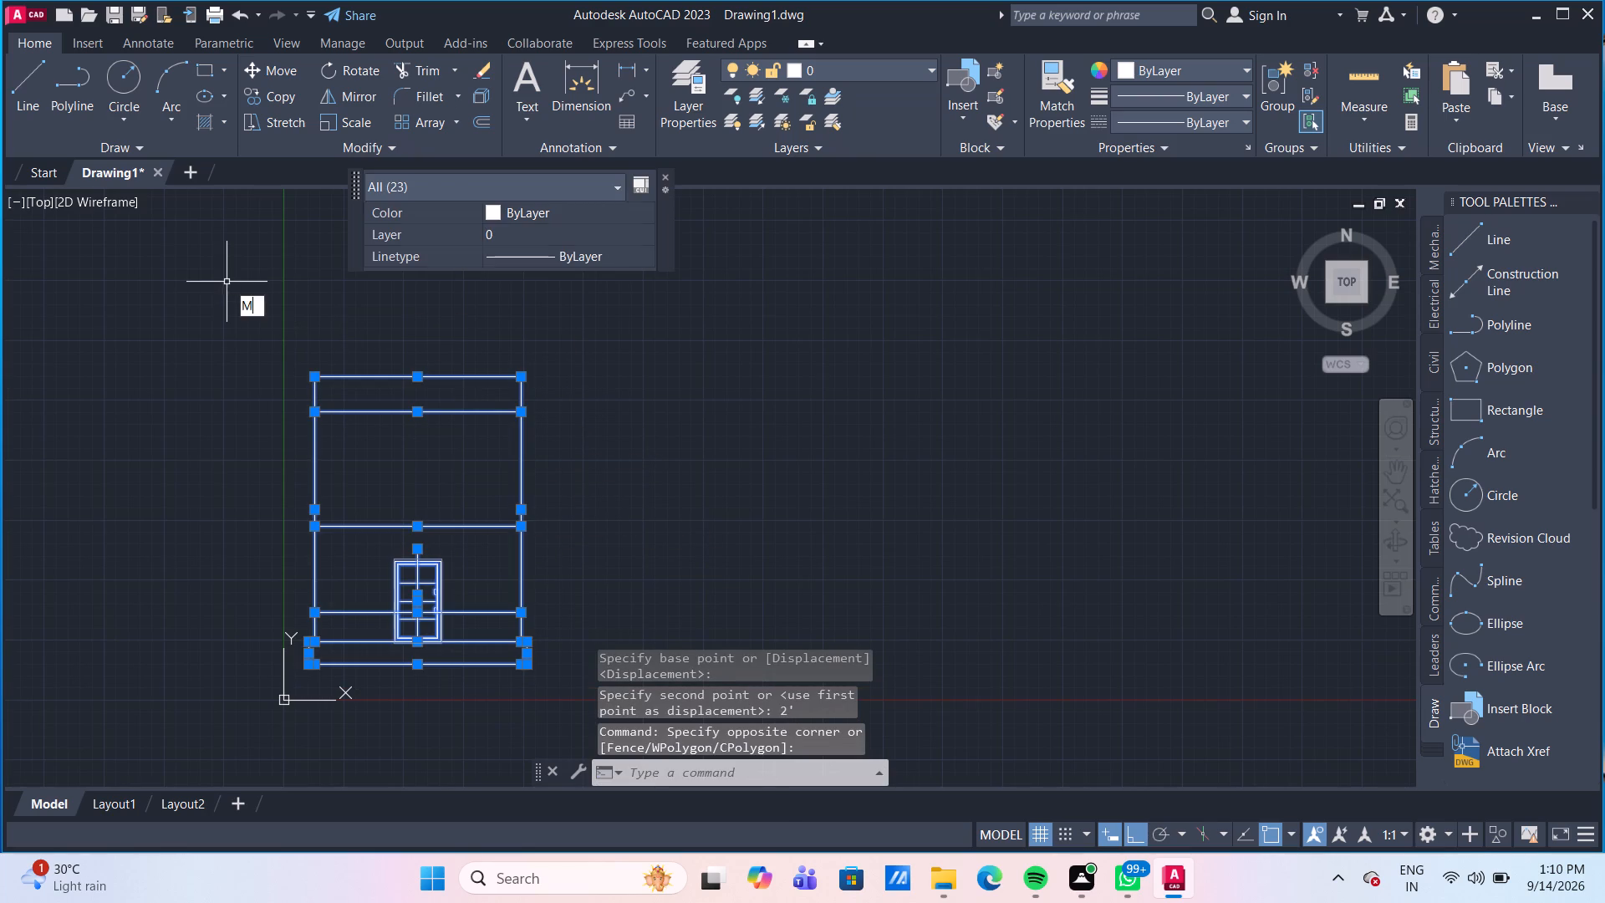
{"action": "left_click", "coordinate": [526, 380]}
{"action": "left_click", "coordinate": [619, 394]}
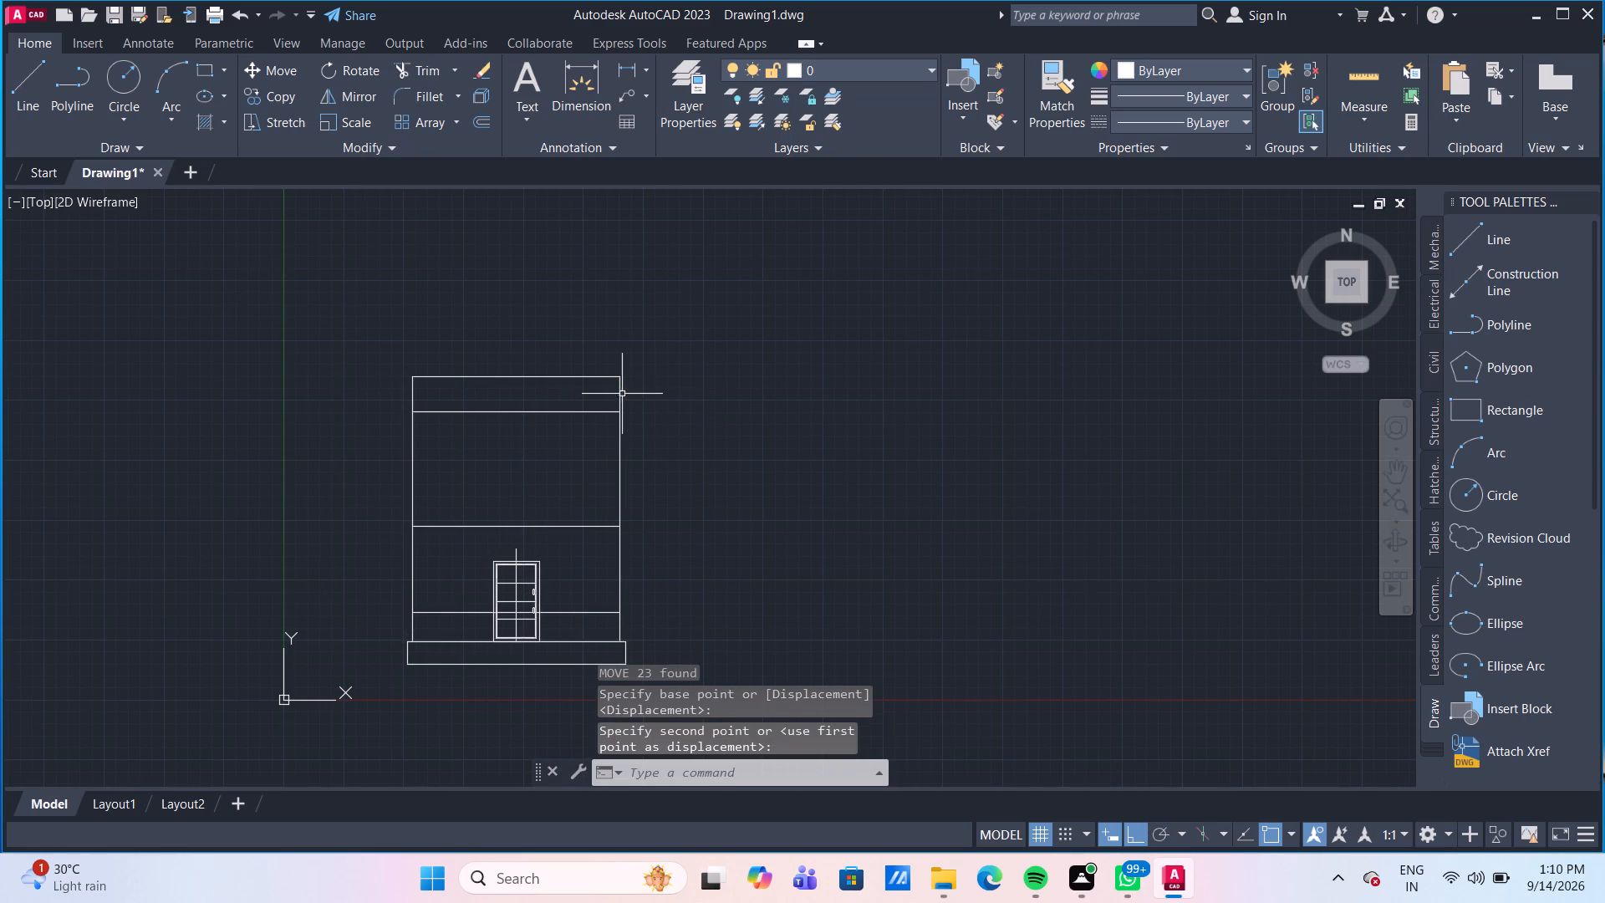
Delete the vertical centre line running through the door.
{"action": "middle_click_drag", "start_coordinate": [736, 539], "coordinate": [667, 499]}
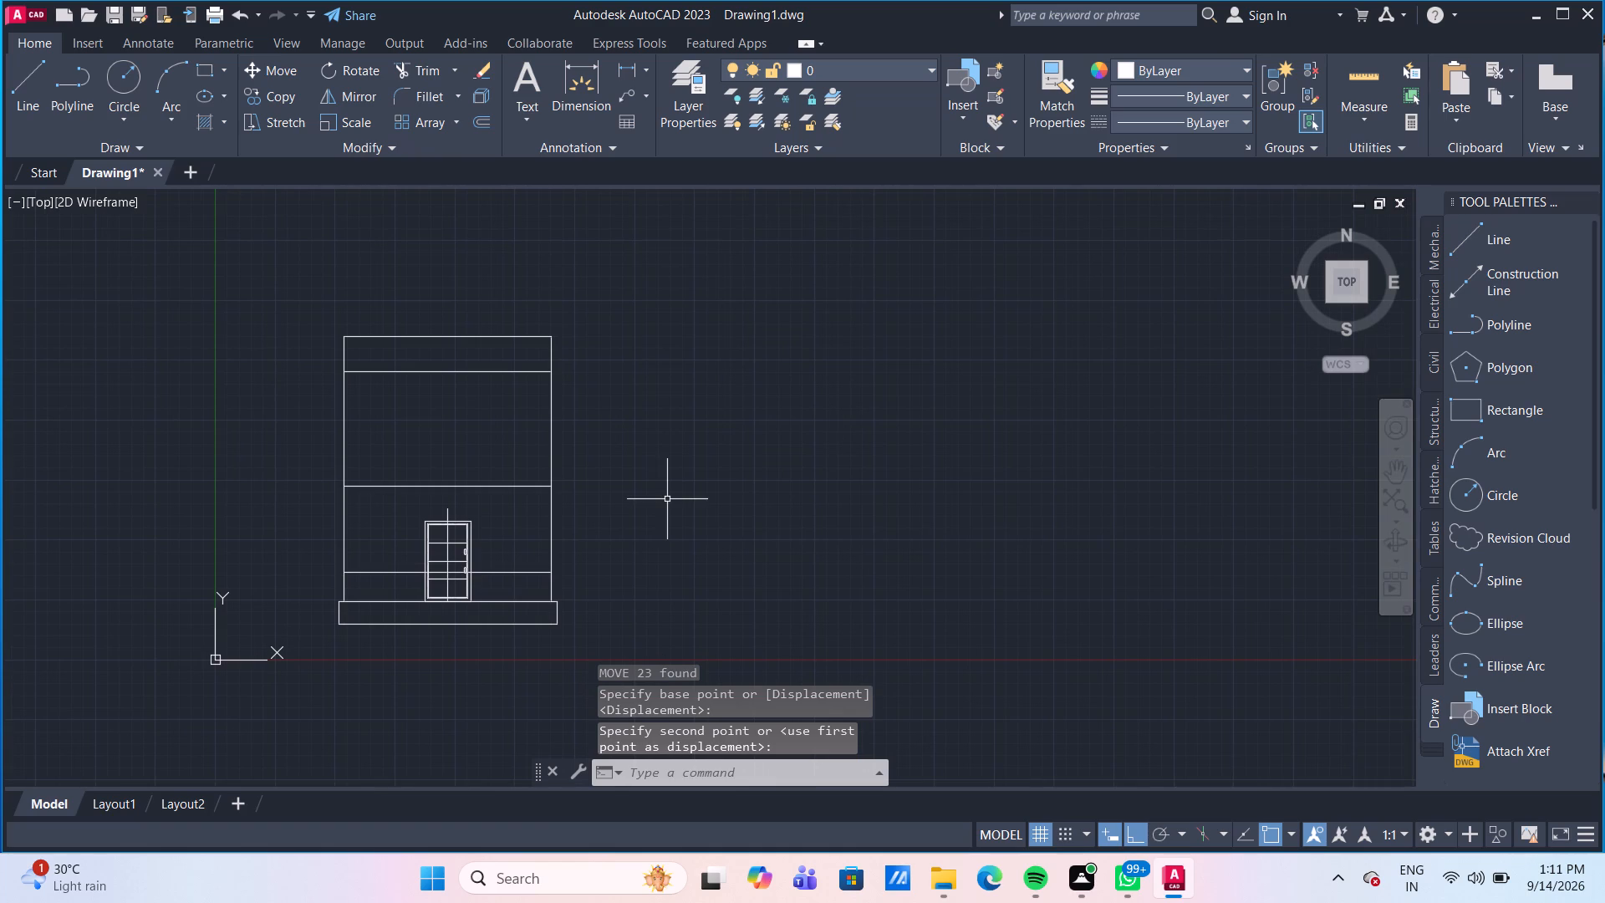
{"action": "scroll", "coordinate": [410, 649], "scroll_direction": "up", "scroll_amount": 1}
{"action": "scroll", "coordinate": [557, 590], "scroll_direction": "up", "scroll_amount": 2}
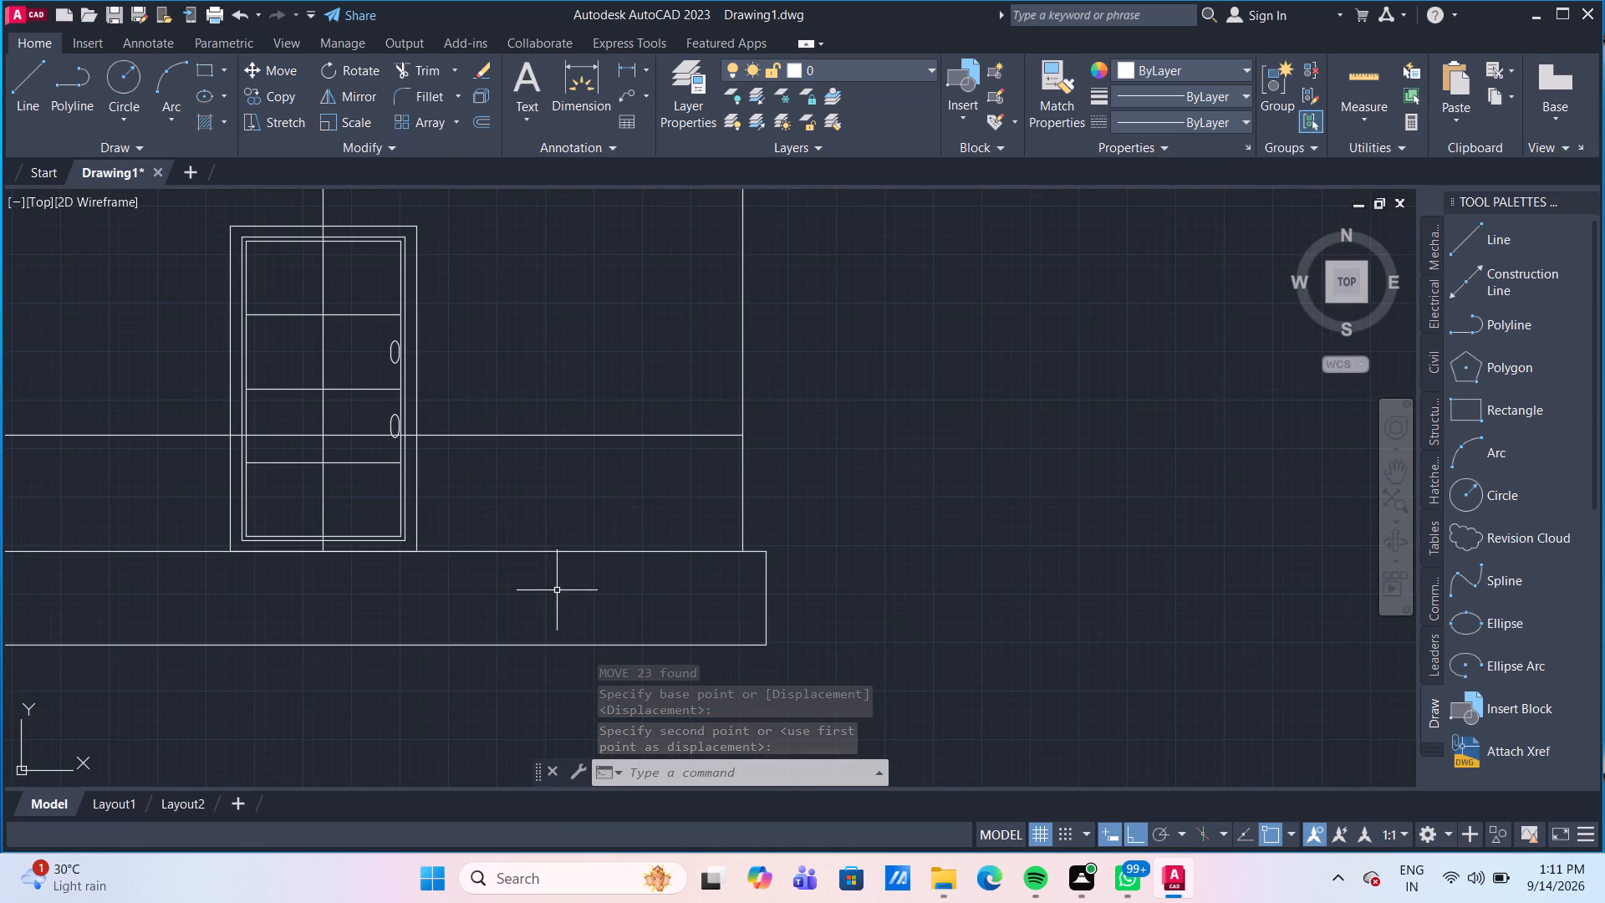
{"action": "middle_click_drag", "start_coordinate": [537, 511], "coordinate": [645, 554]}
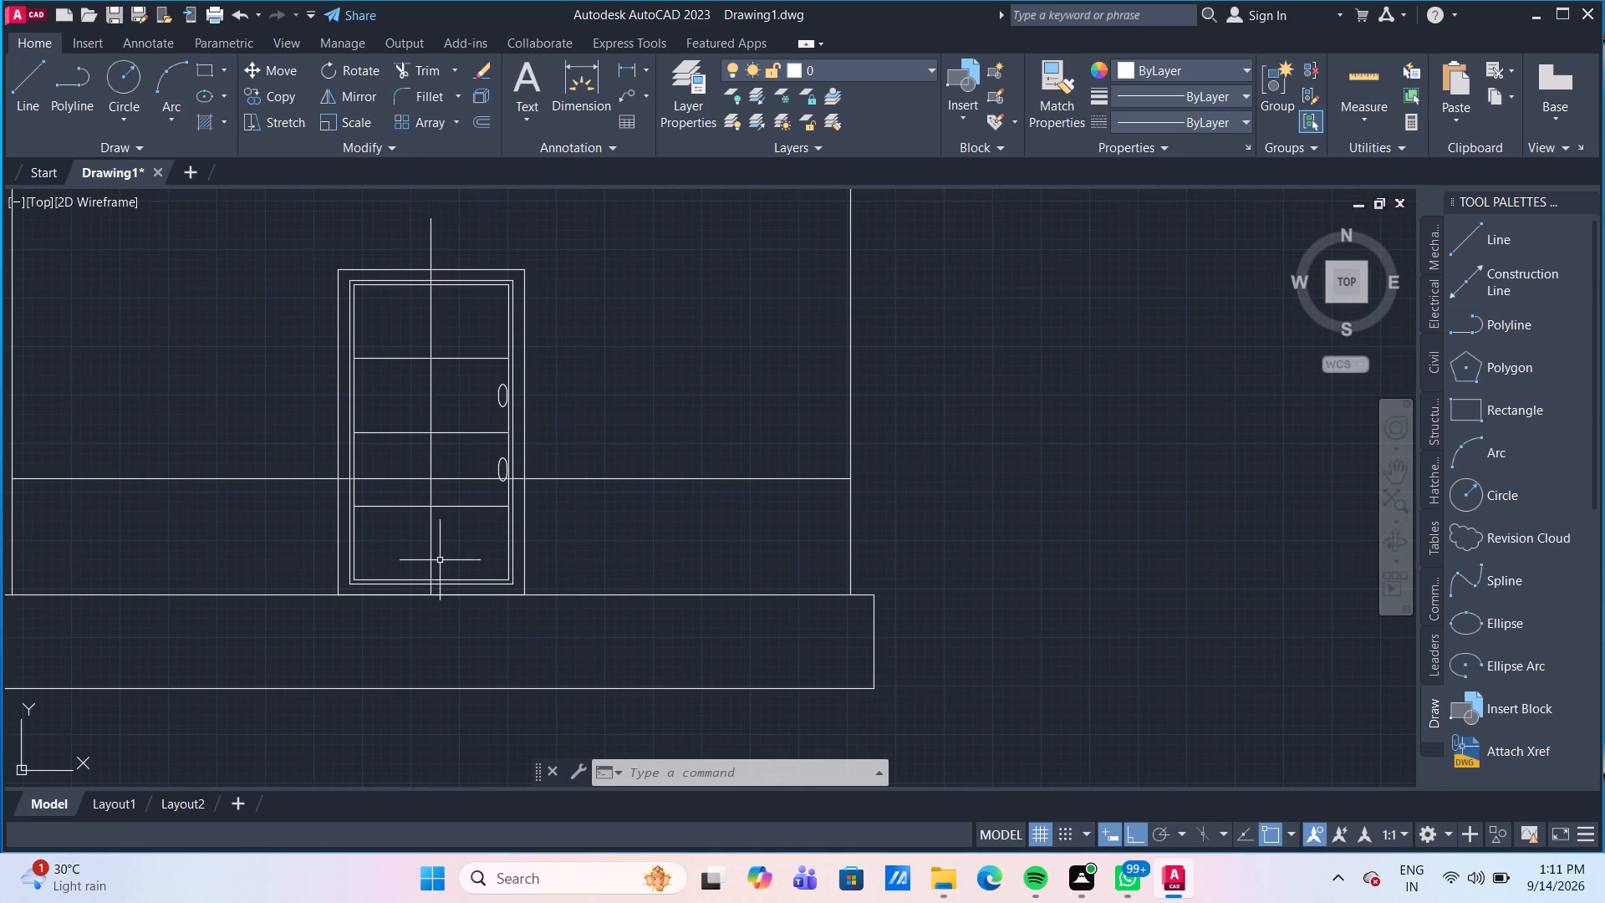
{"action": "left_click", "coordinate": [430, 555]}
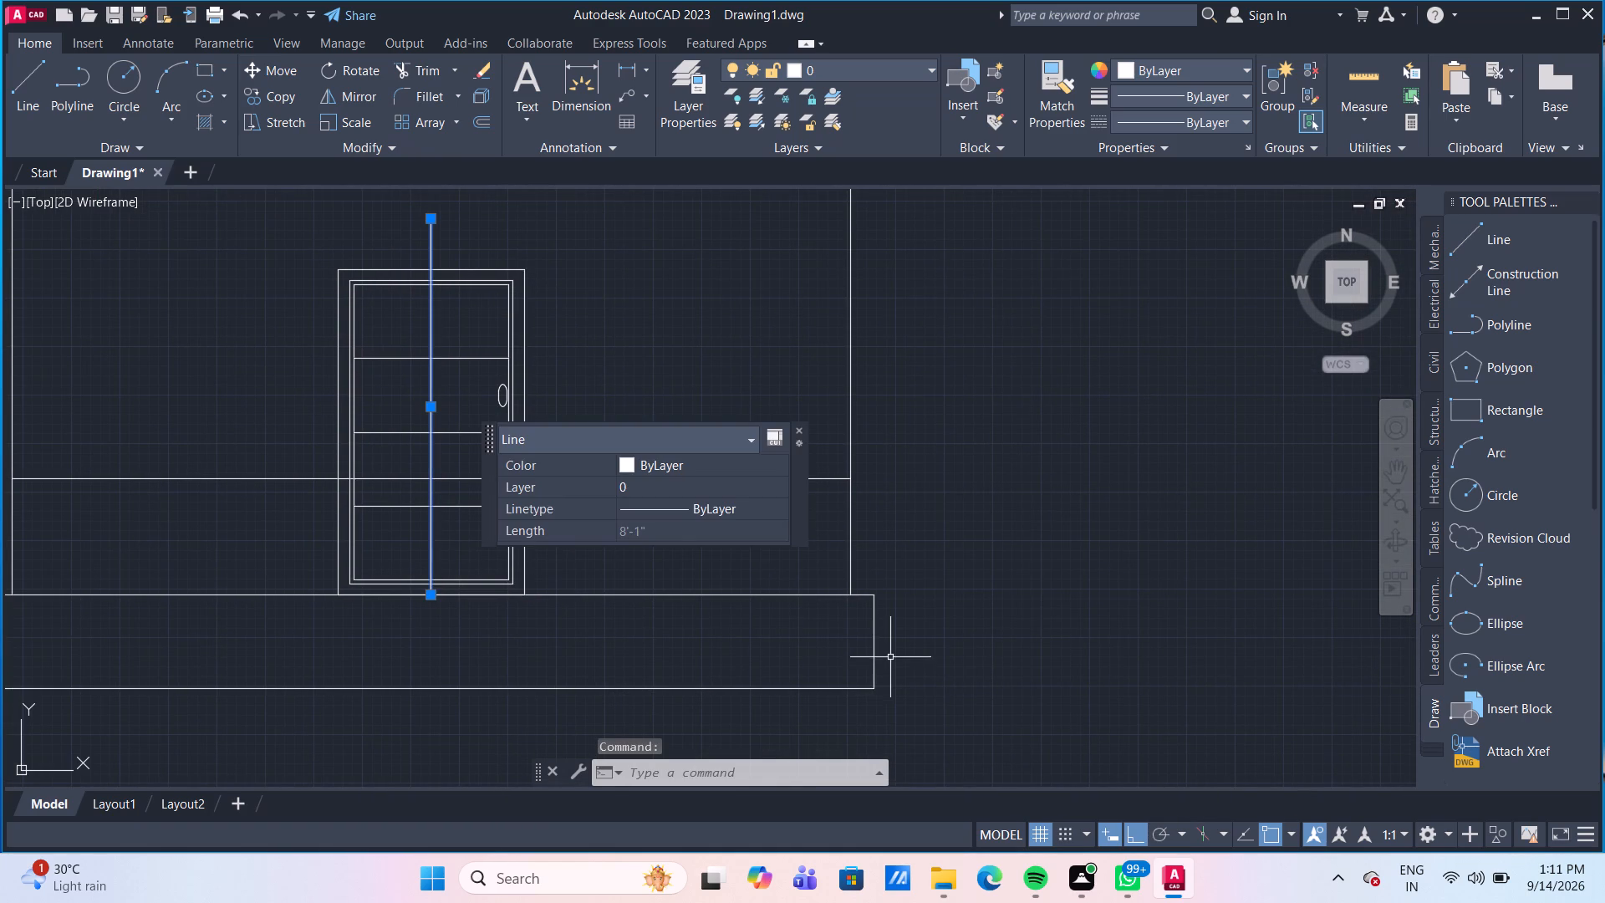
{"action": "key", "text": "Delete"}
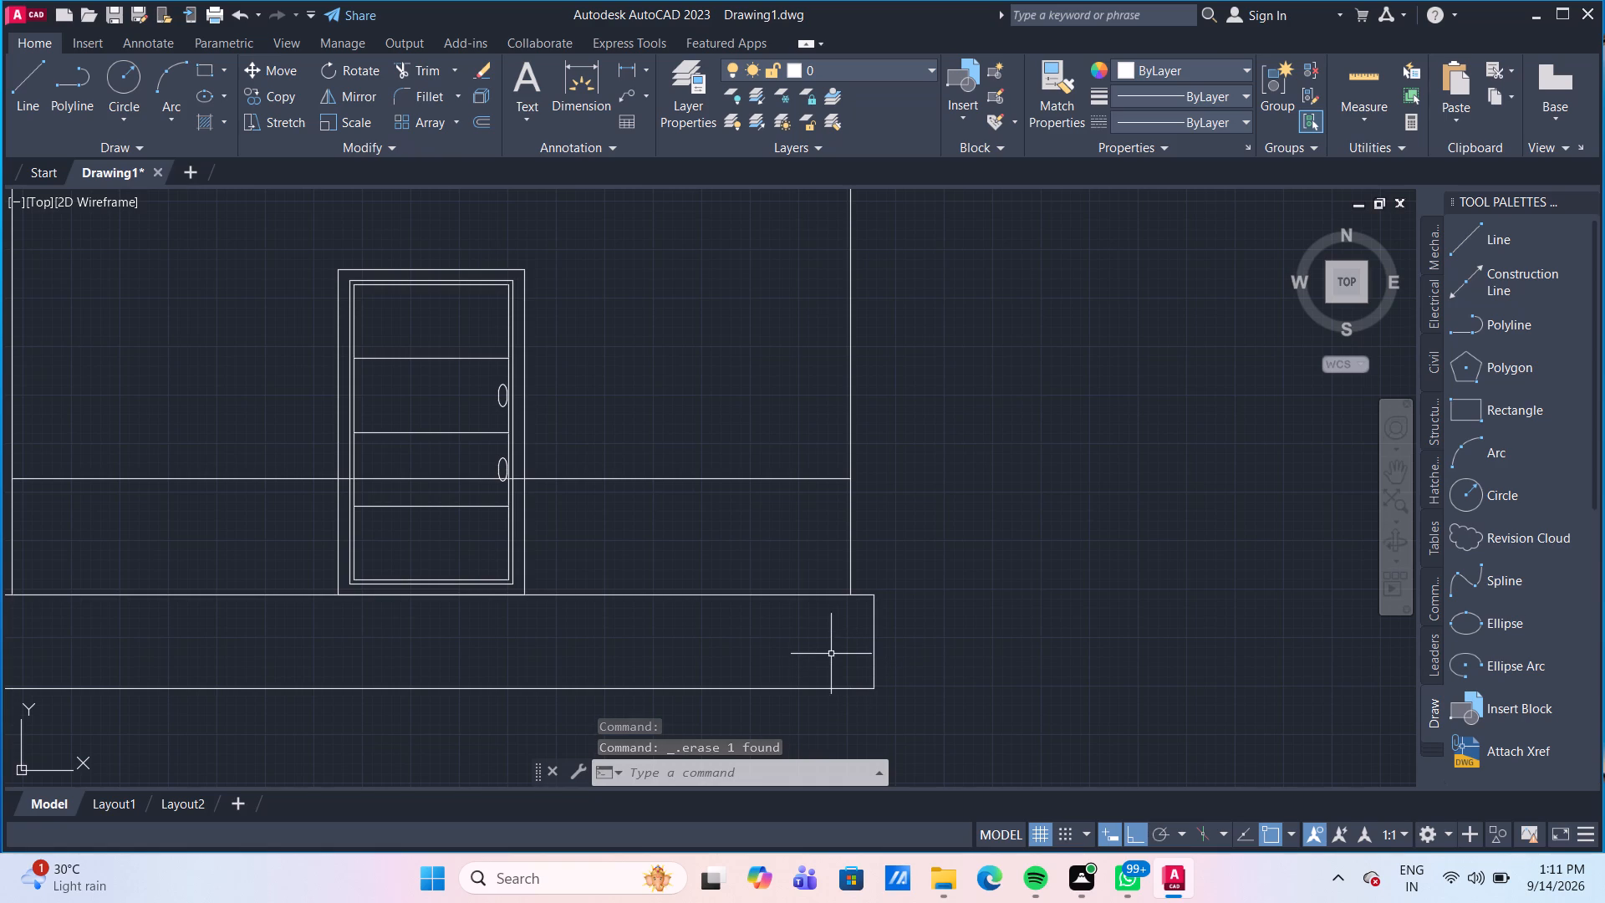
Draw a stepped line from the door's bottom right corner down to the plinth's bottom edge, with four 6" treads and 6" risers.
{"action": "middle_click_drag", "start_coordinate": [670, 632], "coordinate": [670, 522]}
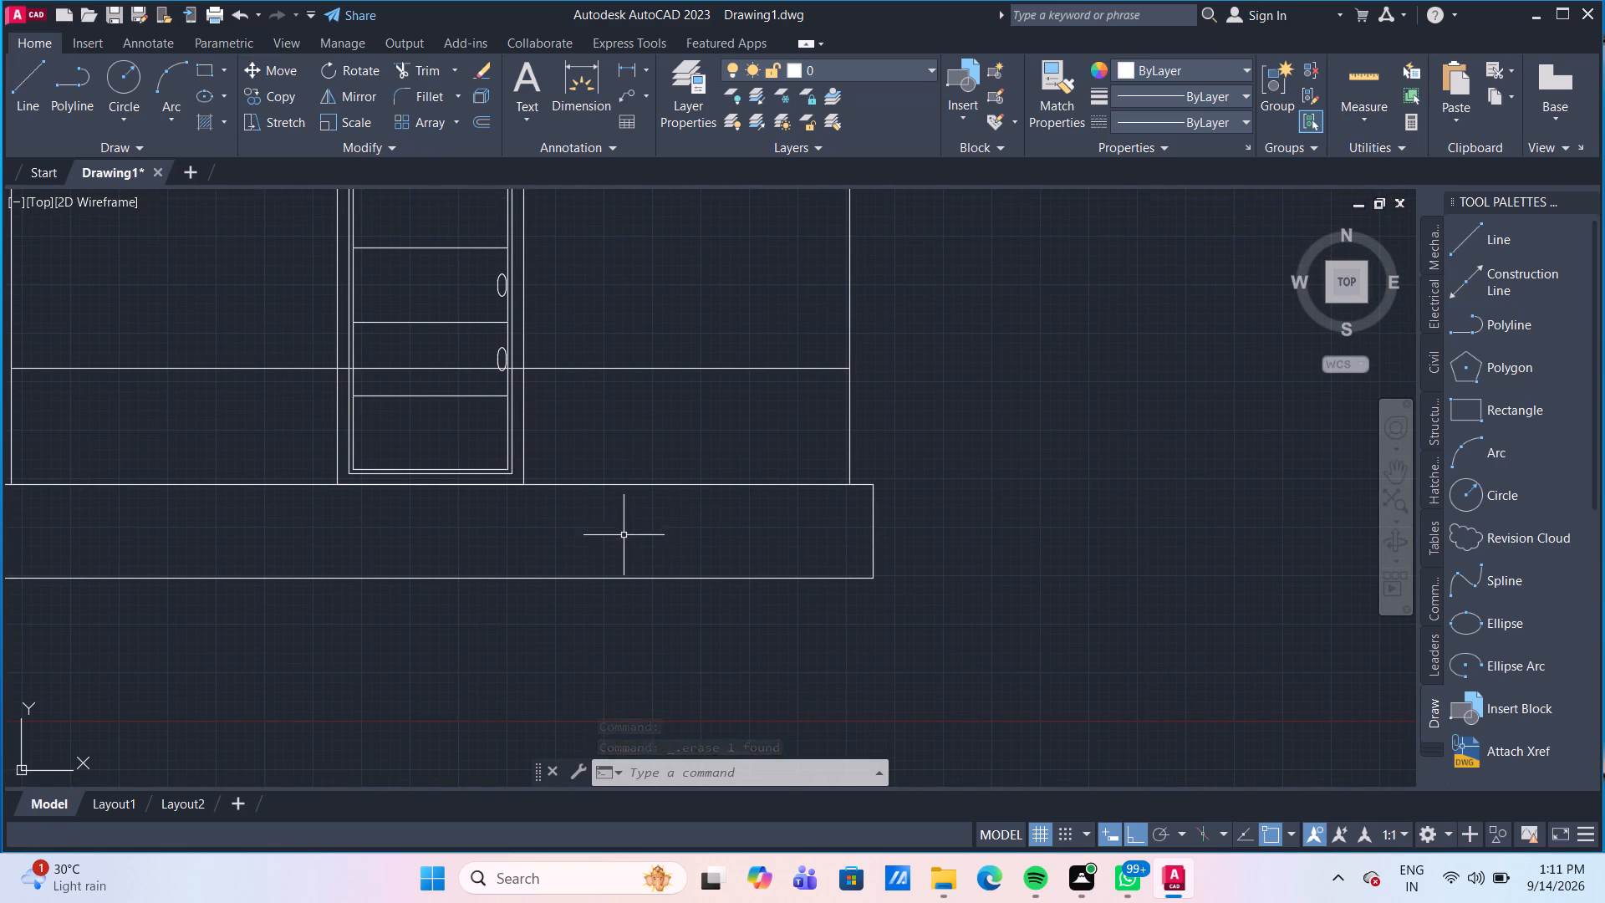
{"action": "left_click", "coordinate": [27, 95]}
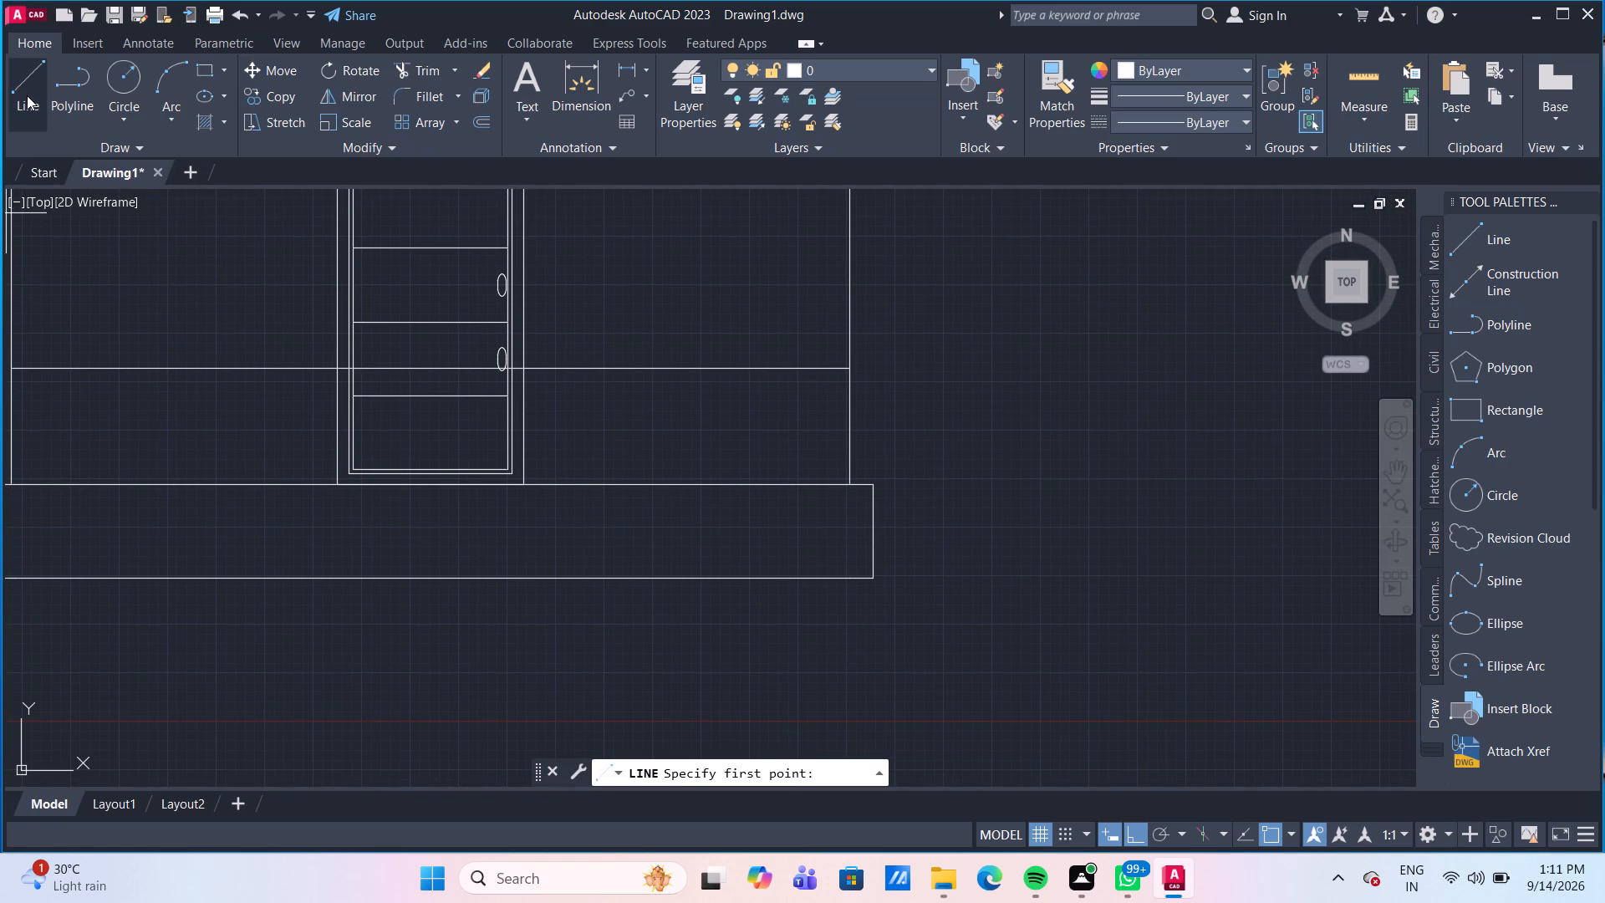
{"action": "left_click", "coordinate": [525, 483]}
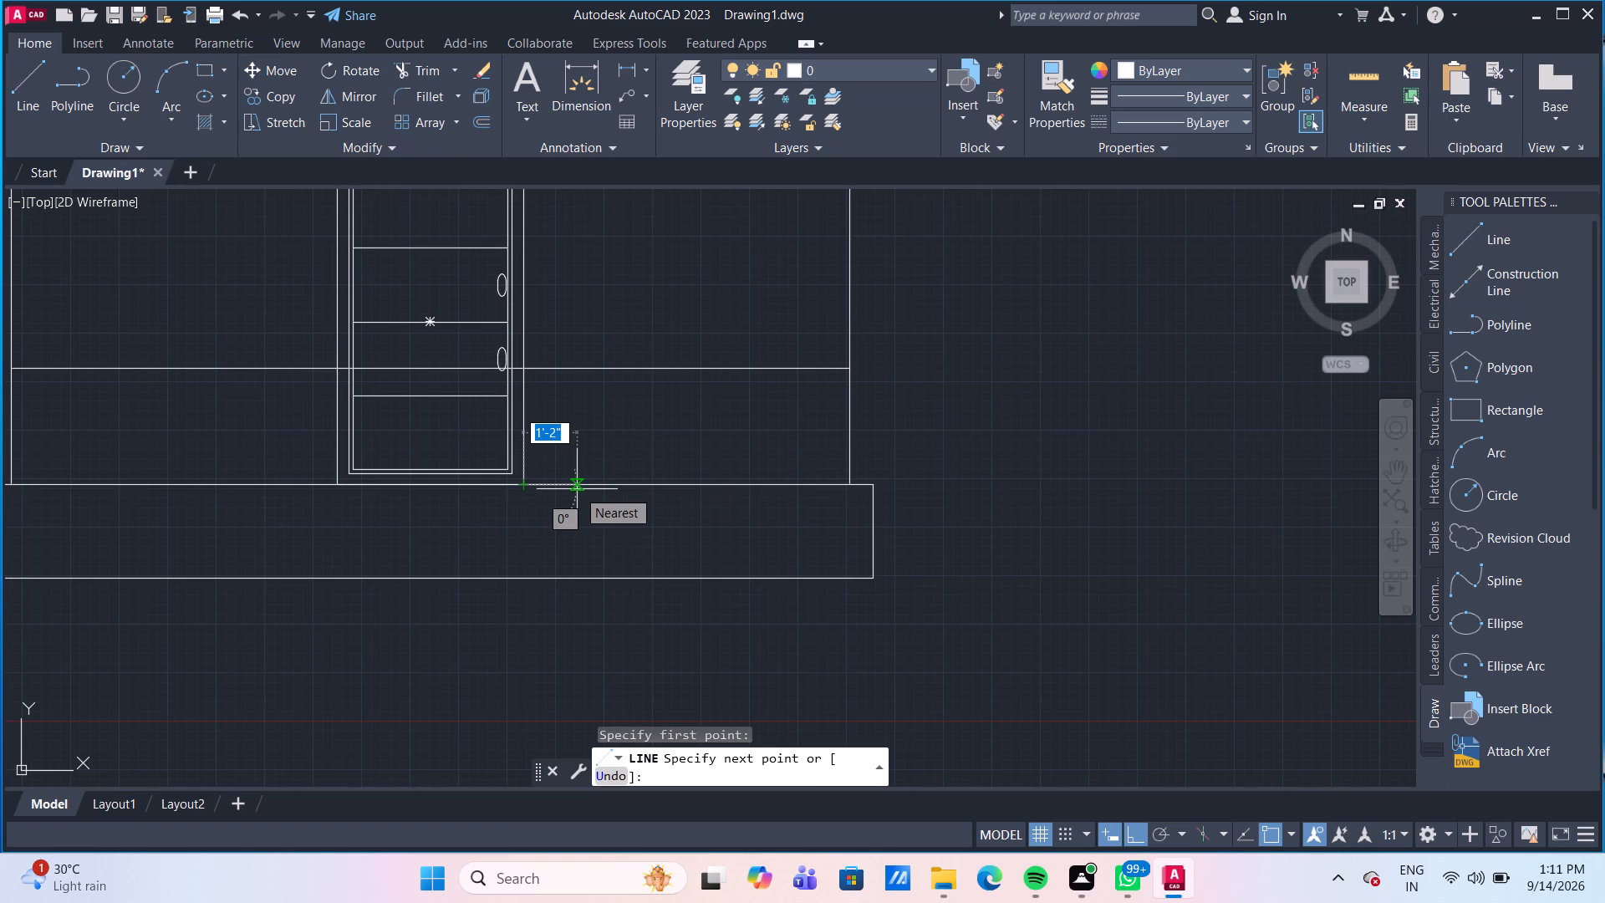
{"action": "type", "text": "6\""}
{"action": "key", "text": "Return"}
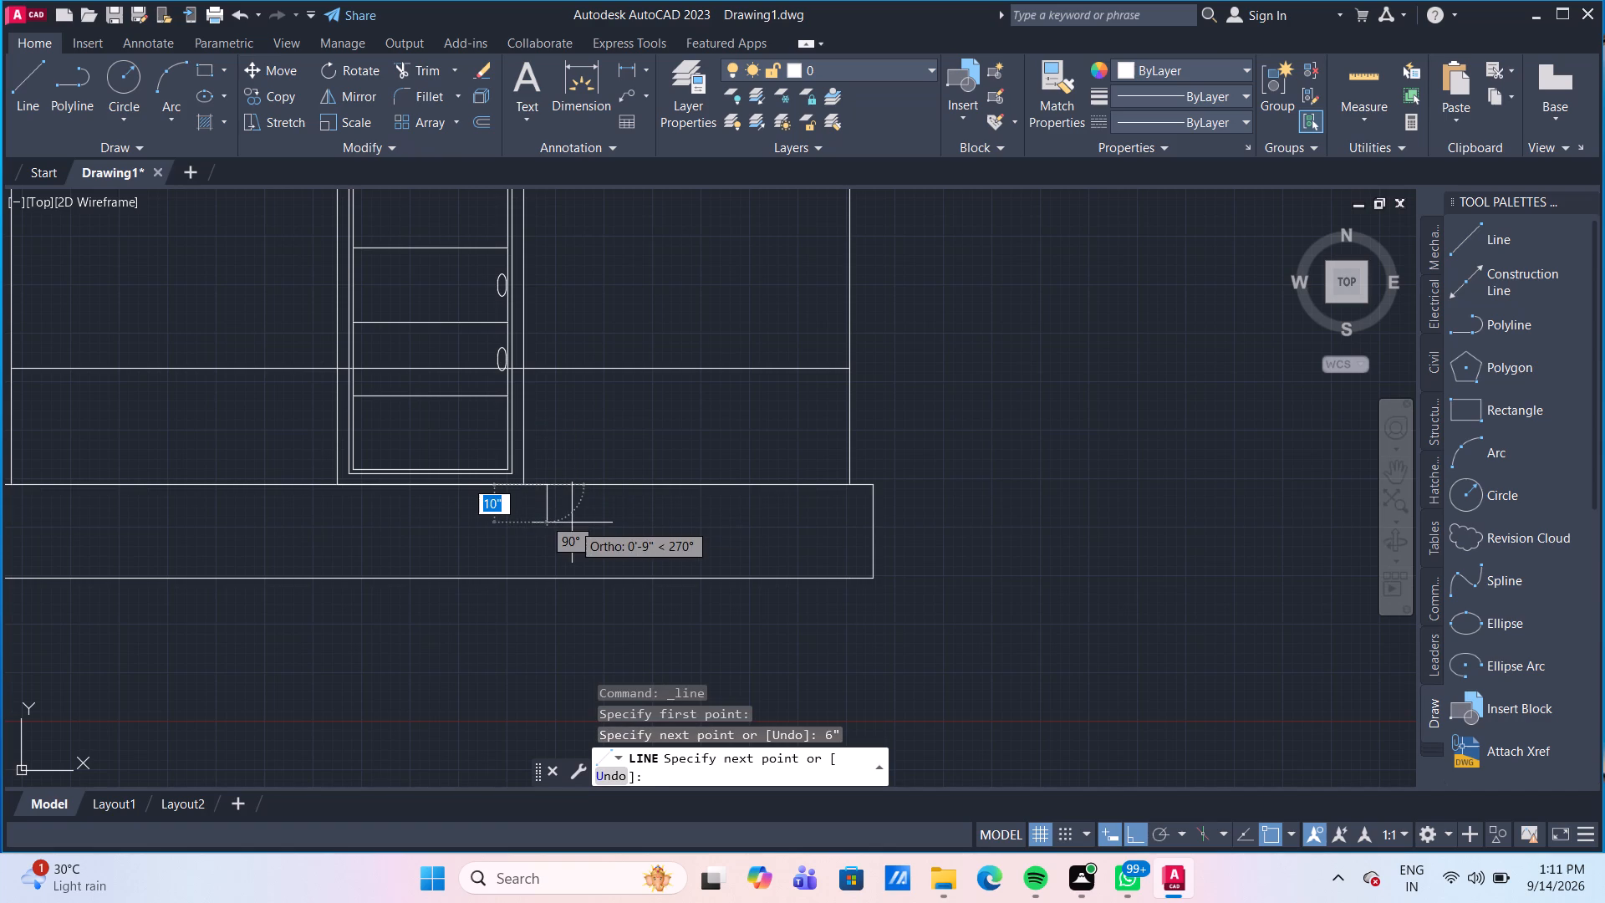
{"action": "type", "text": "6\""}
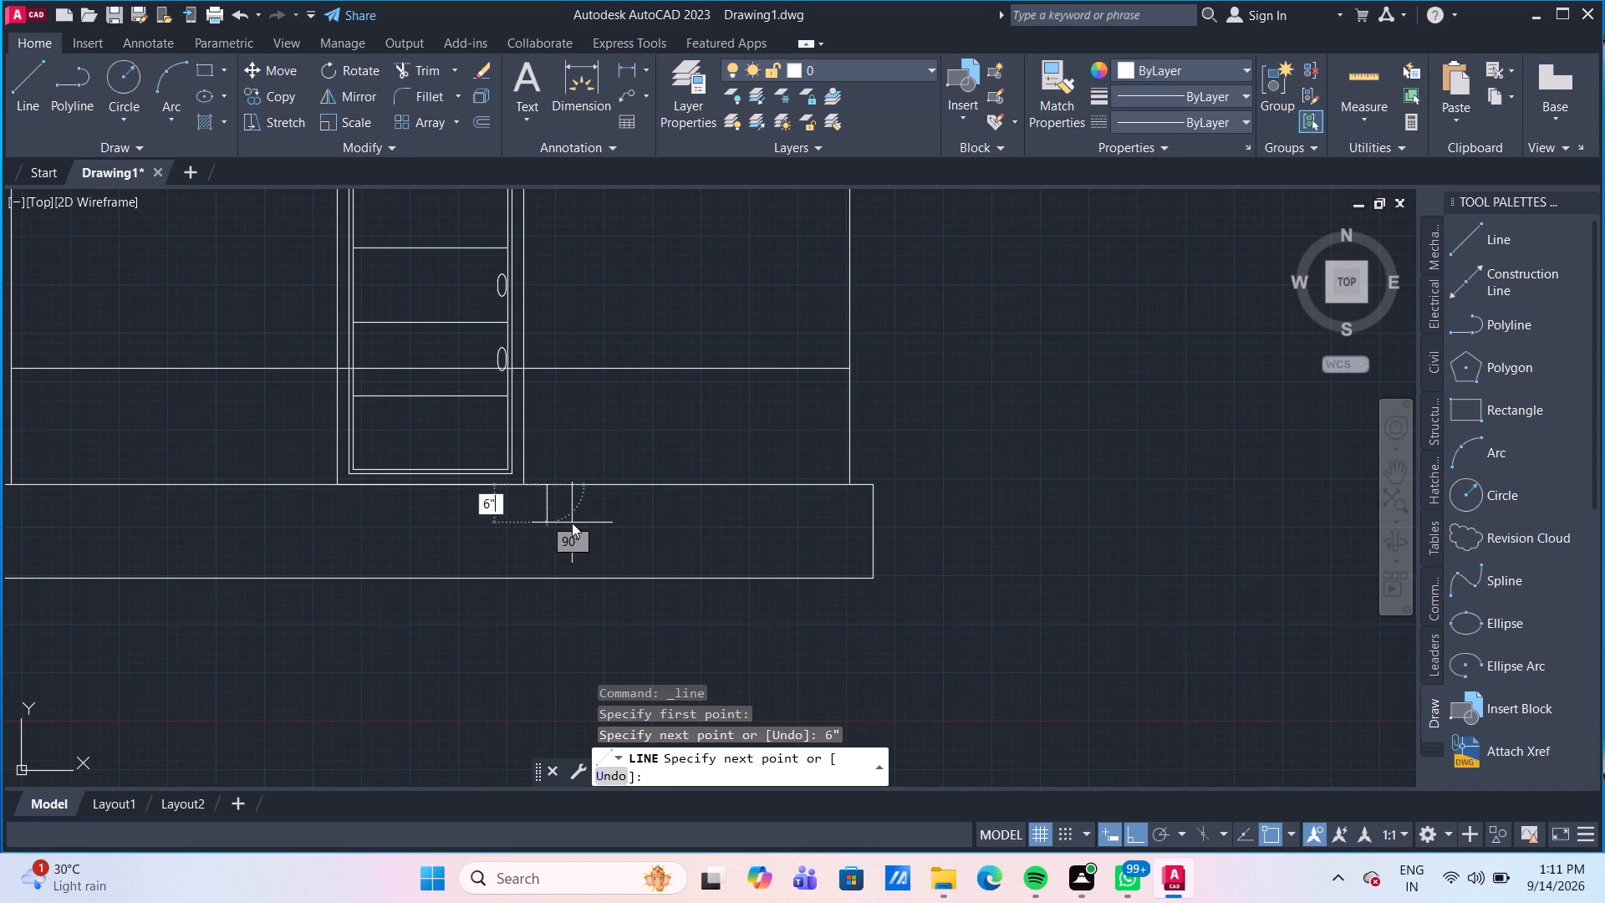
{"action": "key", "text": "Return"}
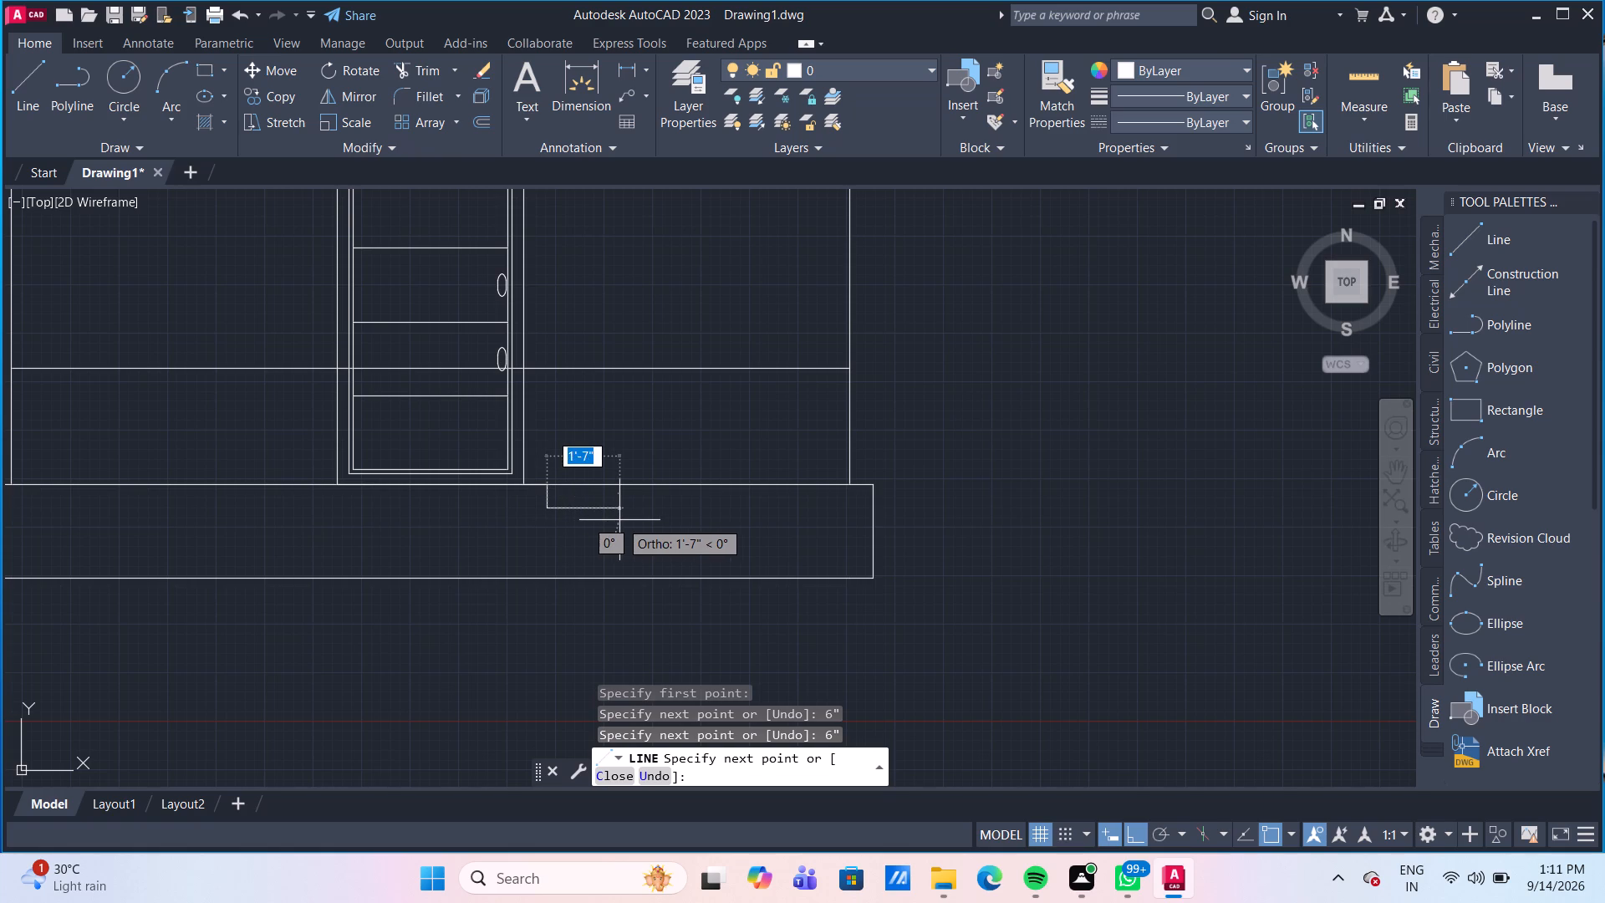
{"action": "type", "text": "6\""}
{"action": "key", "text": "Return"}
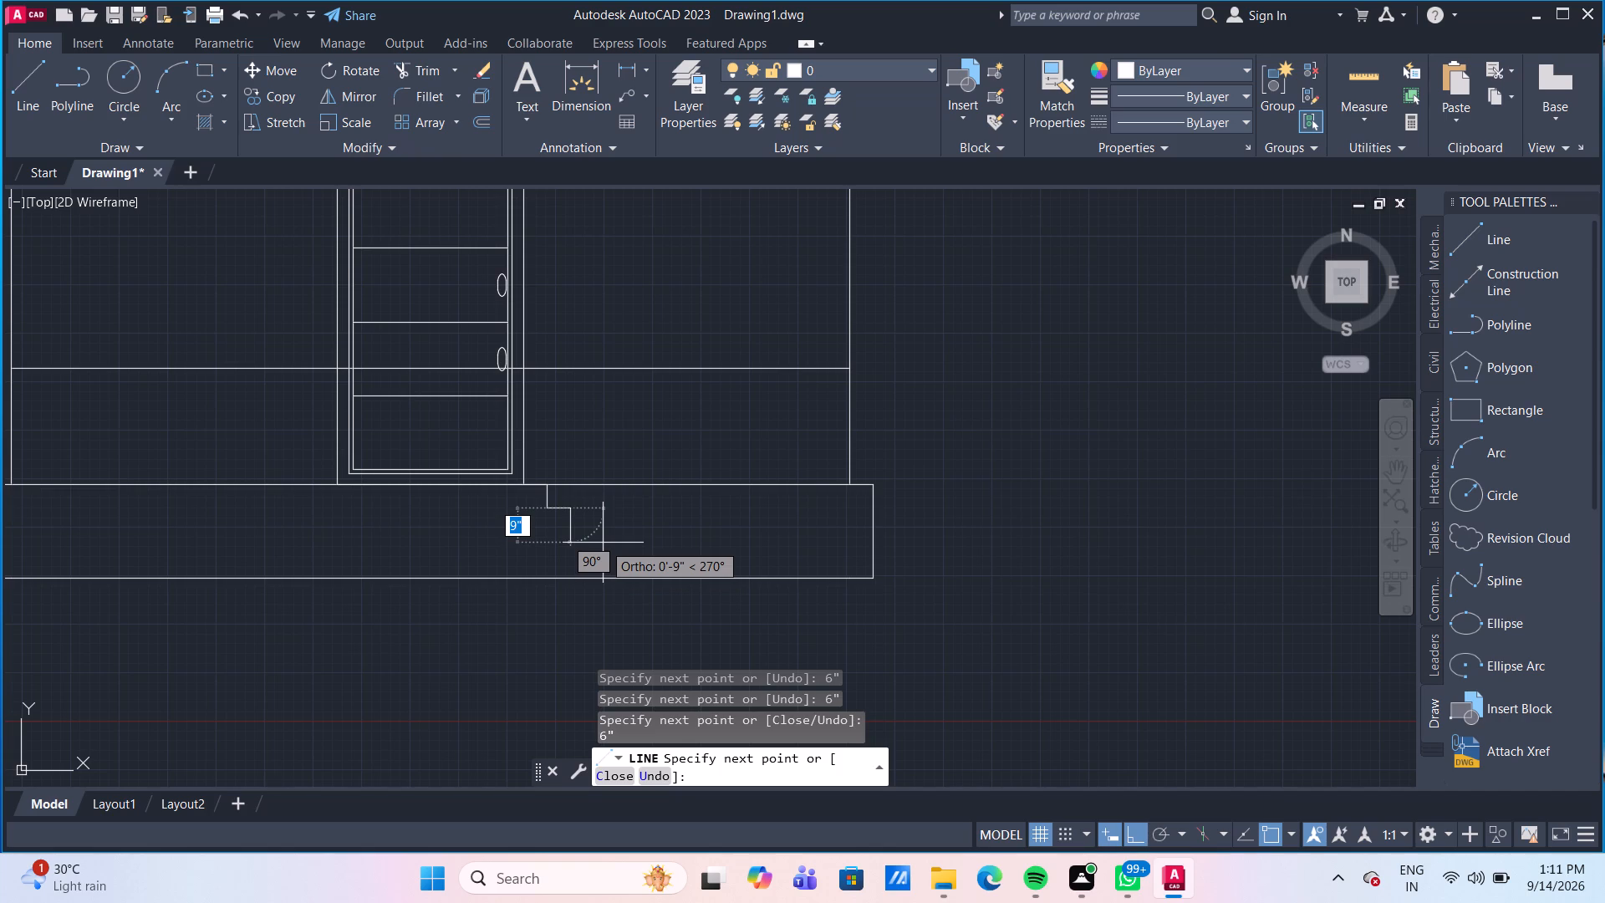
{"action": "key", "text": "6"}
{"action": "key", "text": "shift+quotedbl"}
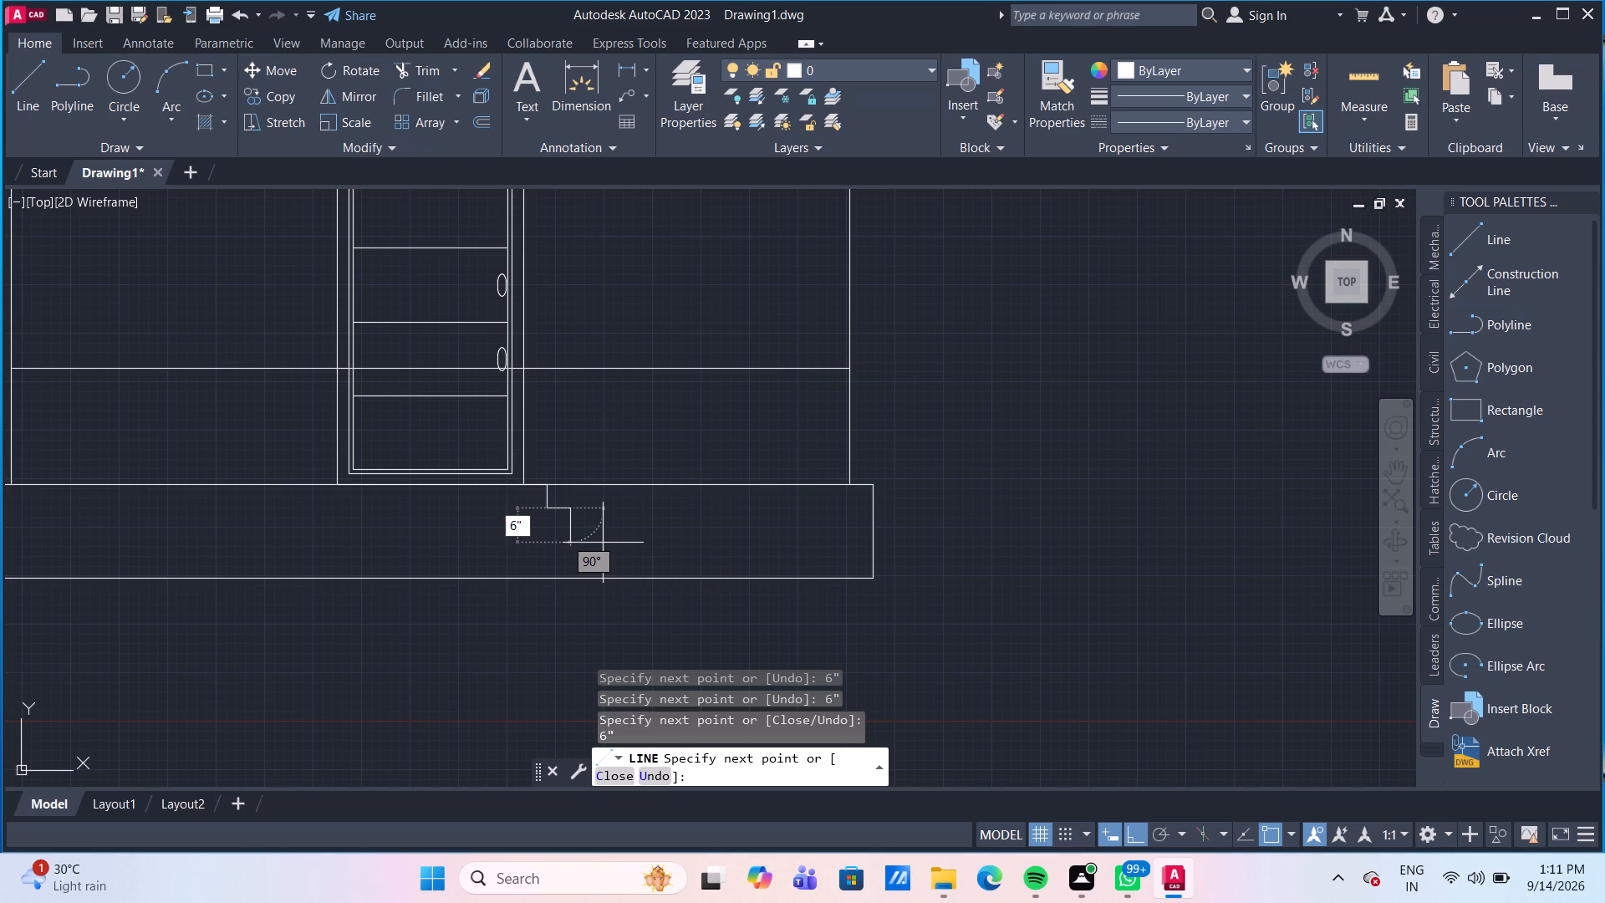
{"action": "key", "text": "Return"}
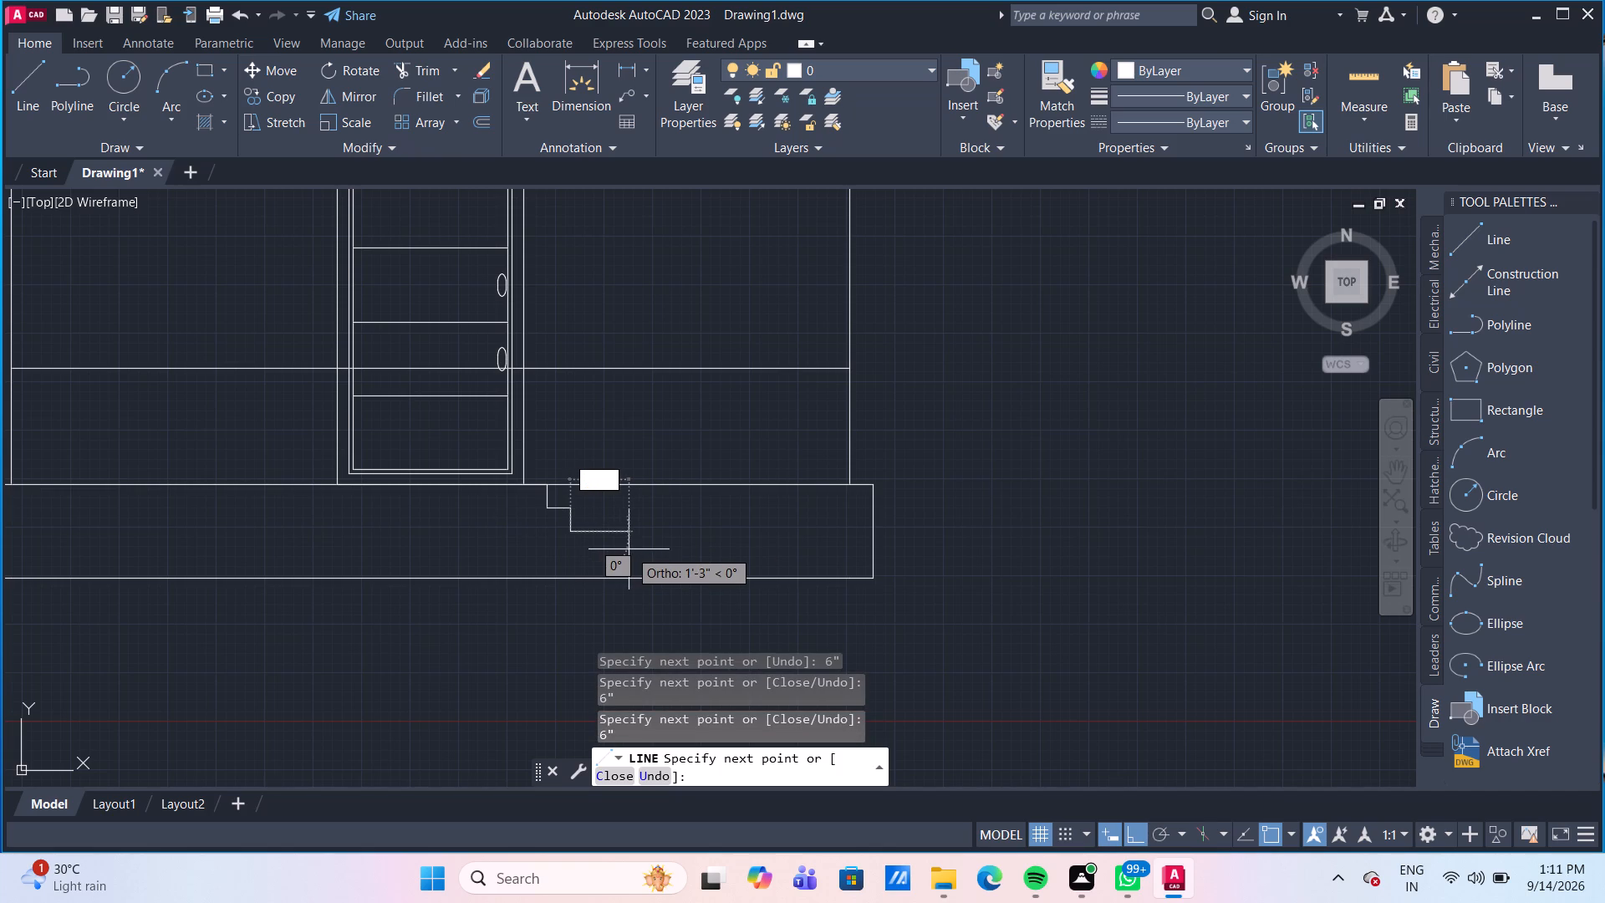
{"action": "type", "text": "6\""}
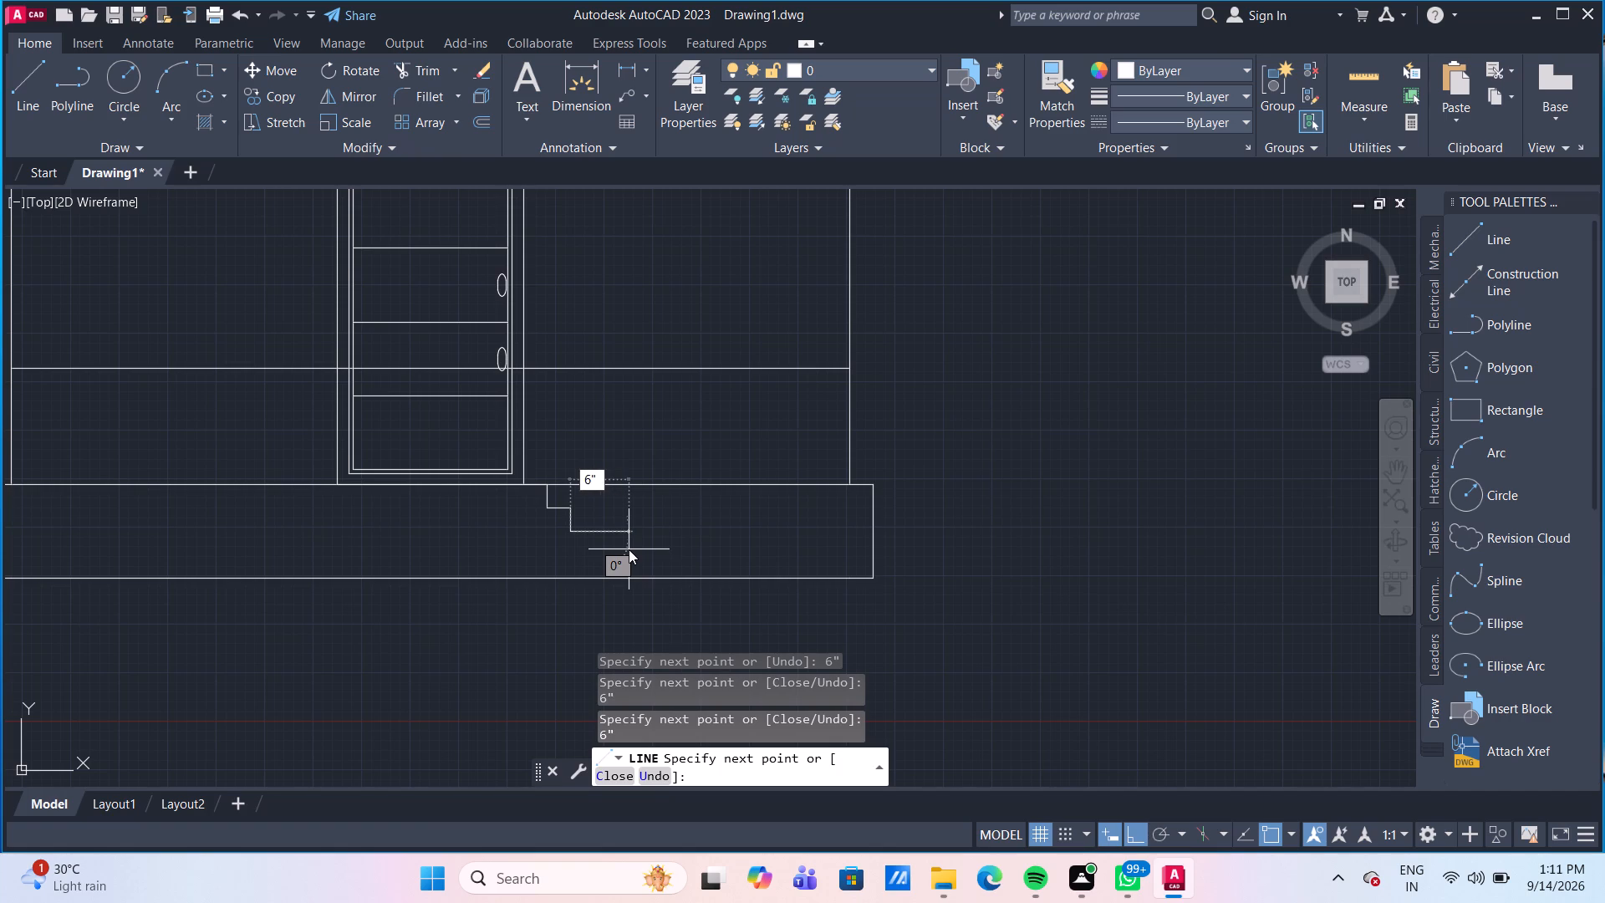
{"action": "key", "text": "Return"}
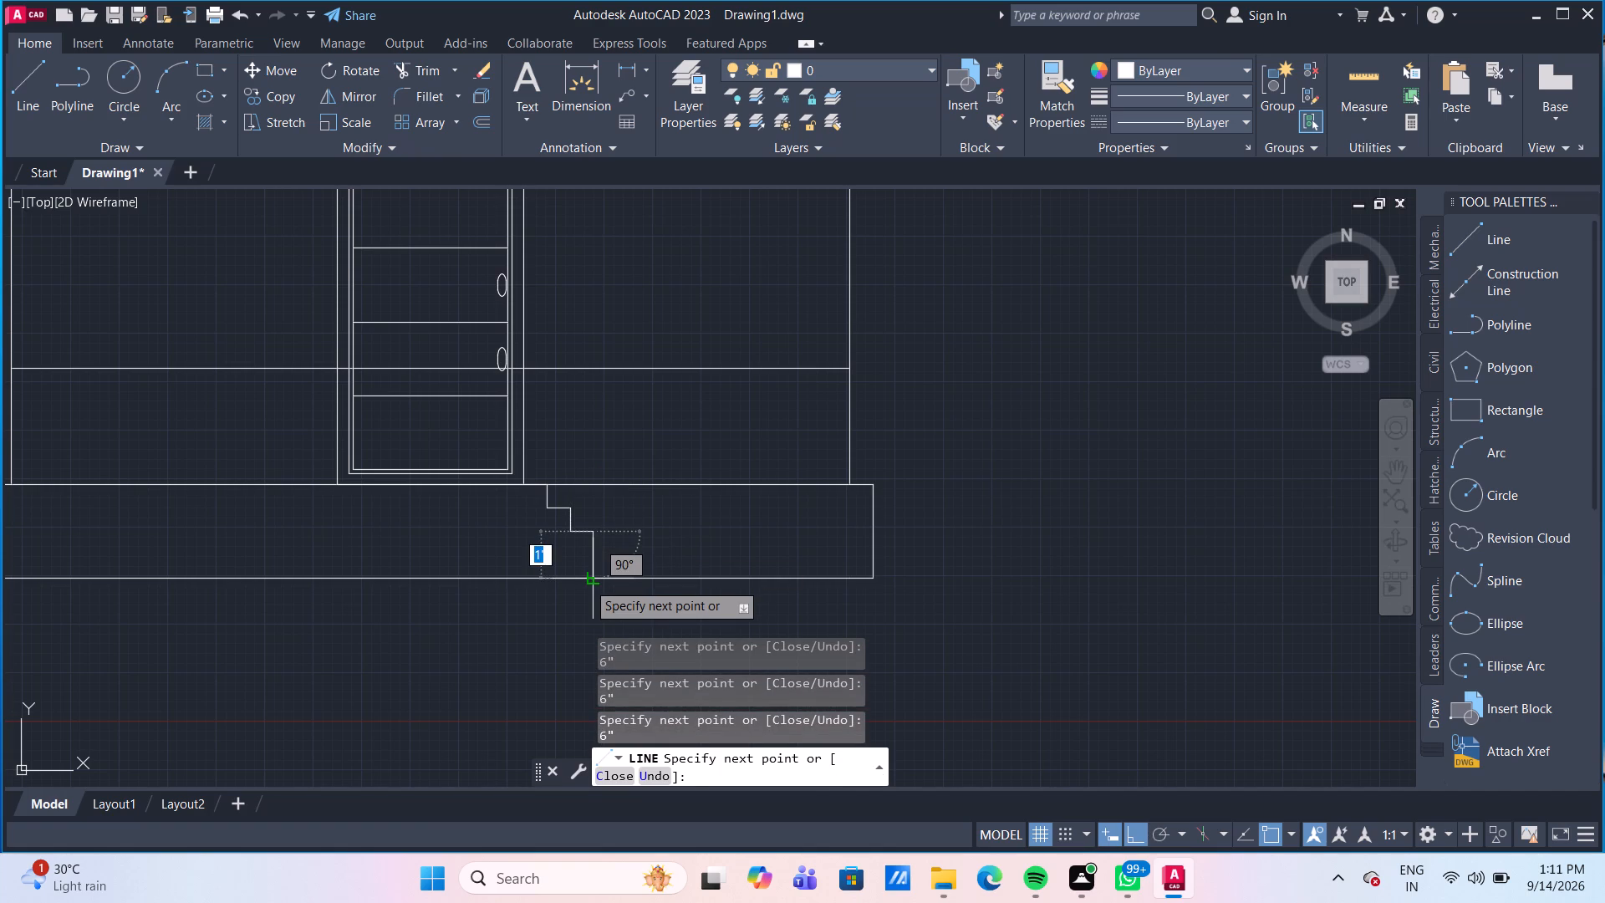
{"action": "type", "text": "6\""}
{"action": "key", "text": "Return"}
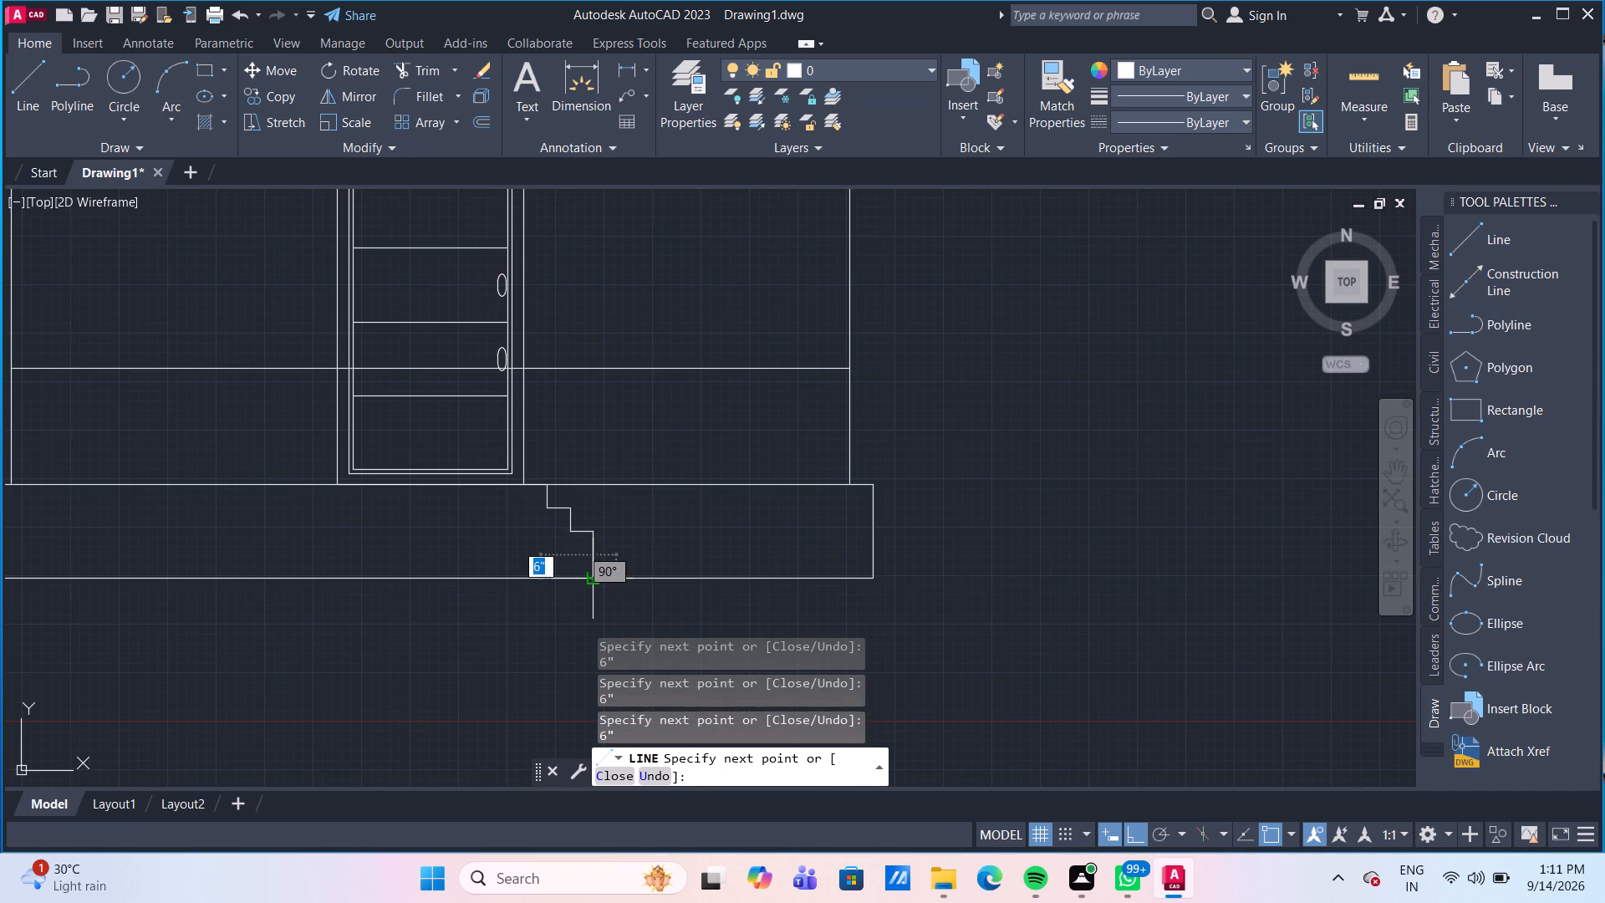
{"action": "type", "text": "6\""}
{"action": "key", "text": "Return"}
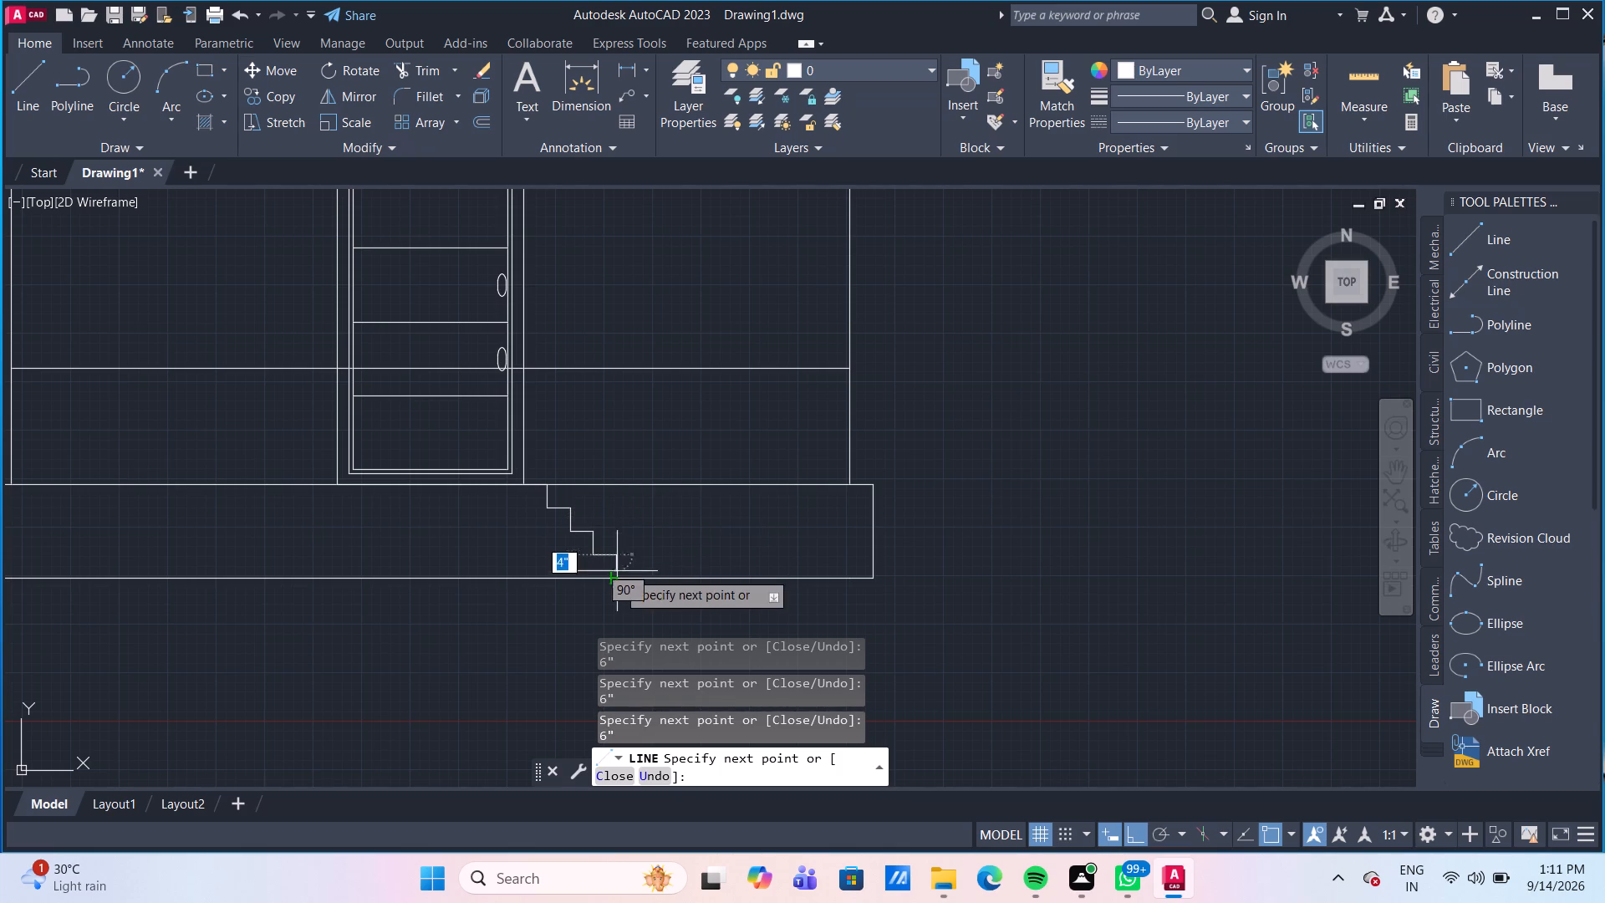
{"action": "left_click", "coordinate": [620, 582]}
{"action": "key", "text": "Escape"}
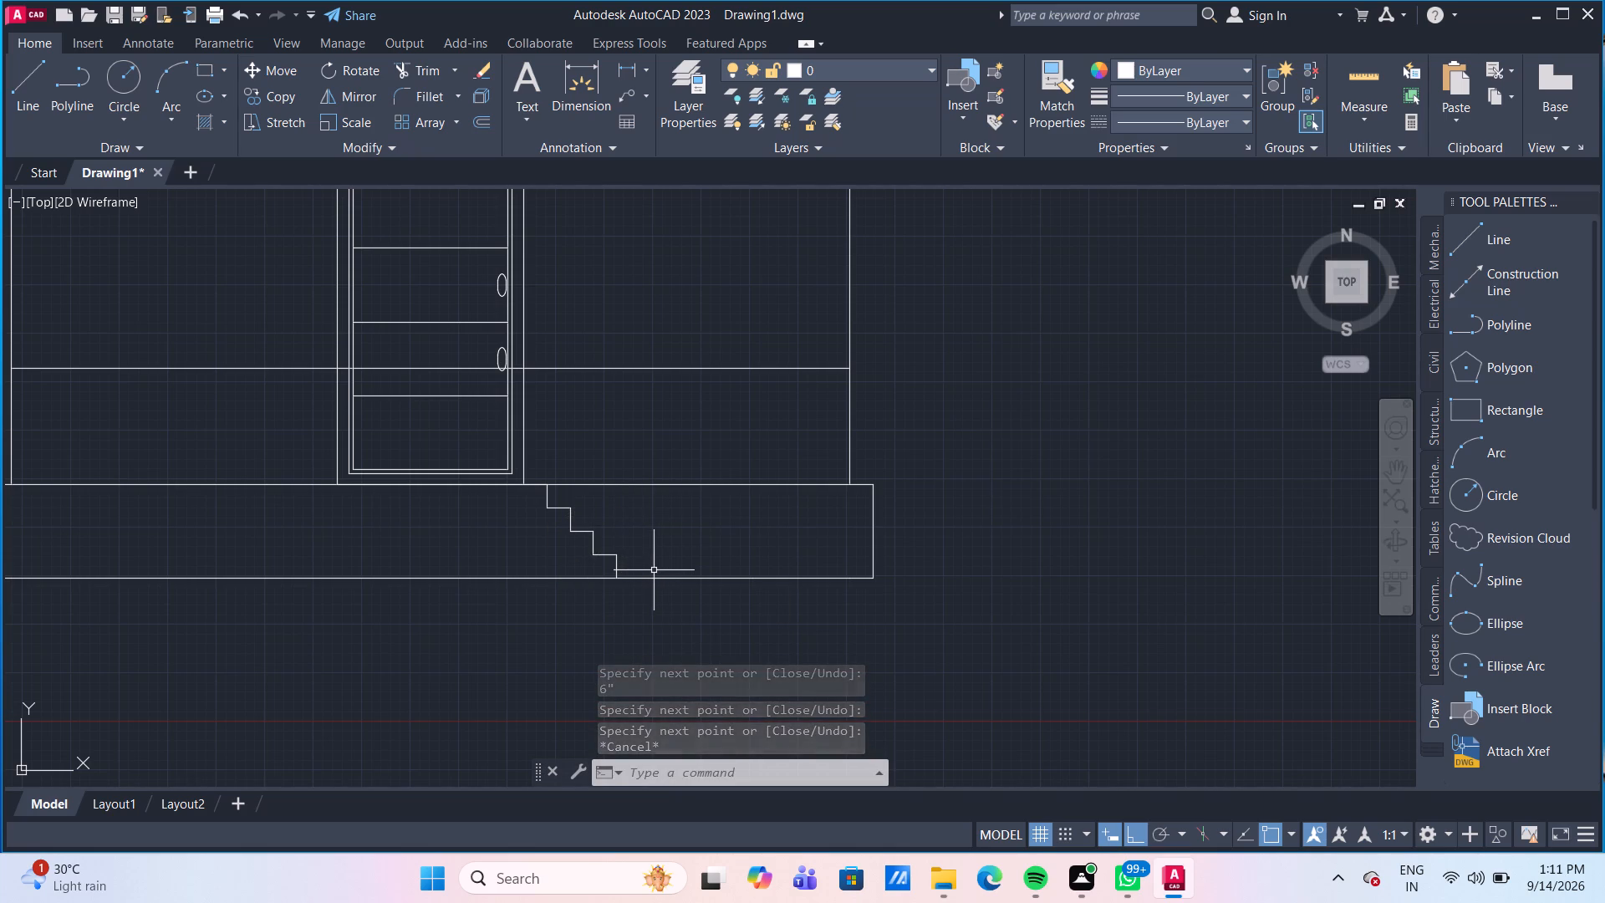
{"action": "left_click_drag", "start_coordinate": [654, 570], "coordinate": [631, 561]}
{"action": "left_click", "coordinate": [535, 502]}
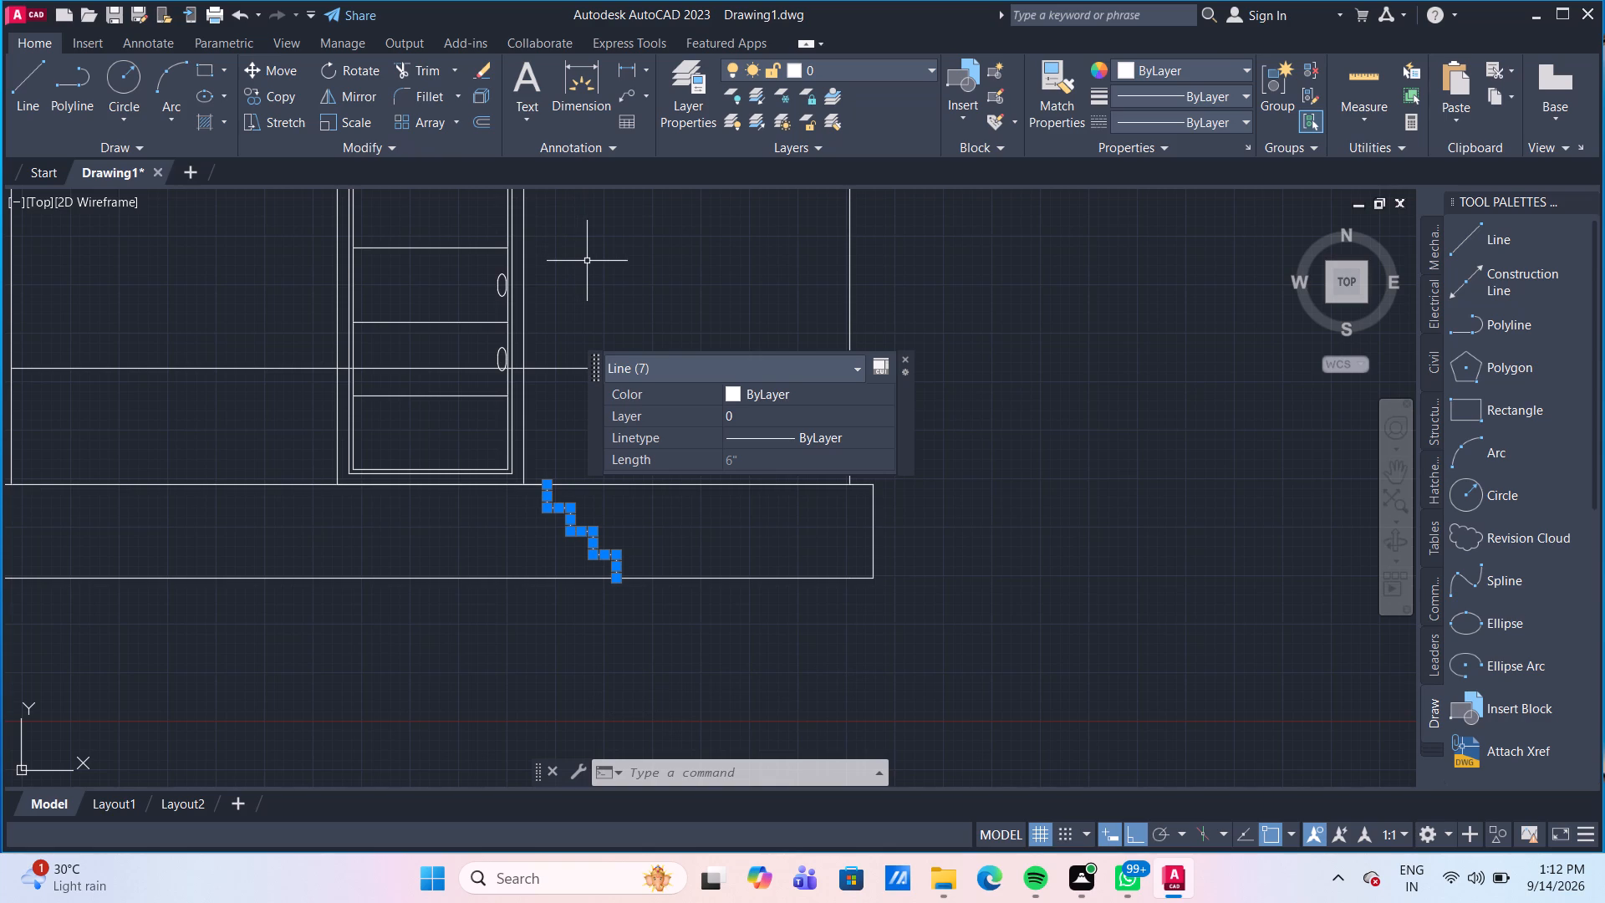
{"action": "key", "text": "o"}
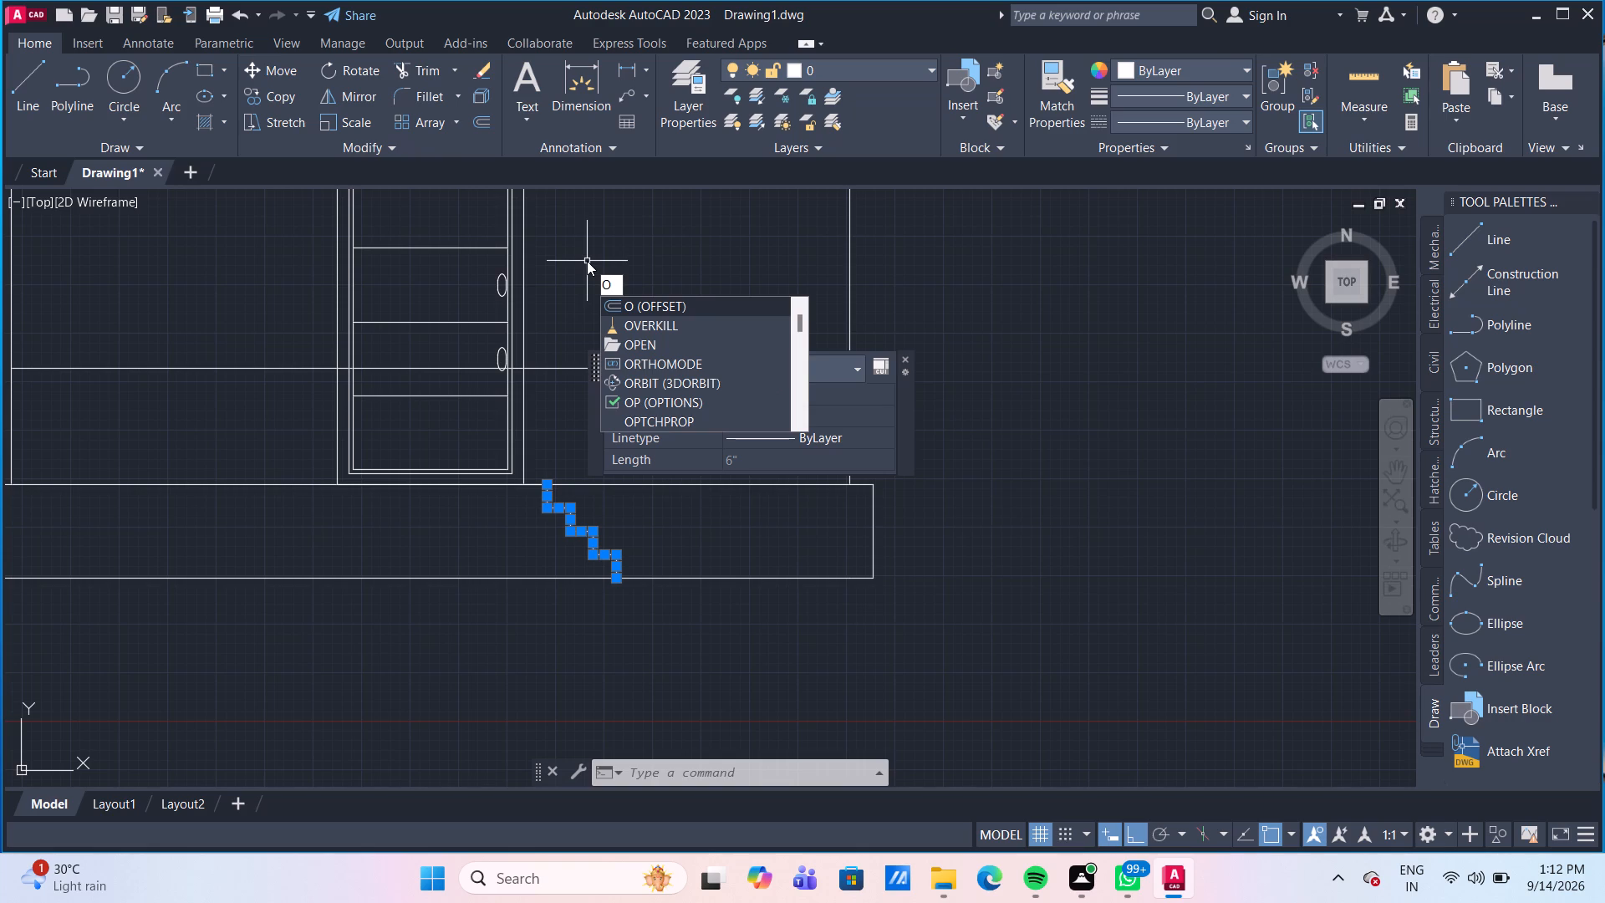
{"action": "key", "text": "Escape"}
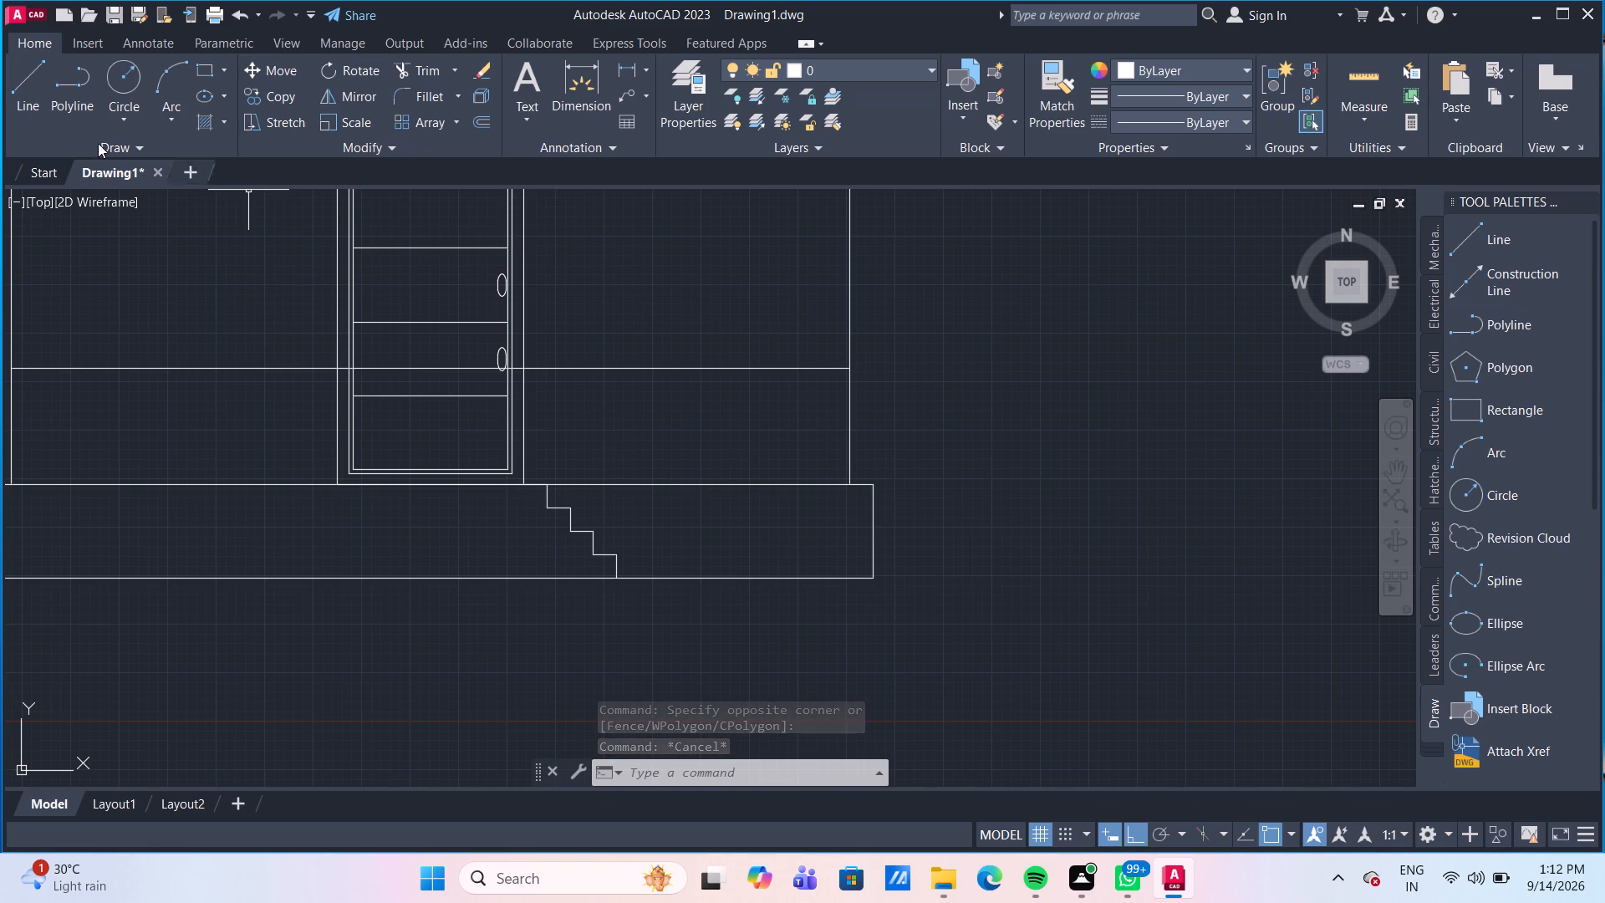
Draw a stepped line from the door frame's bottom left corner to the plinth's bottom edge, with four 6" treads and 6" risers descending leftward.
{"action": "left_click", "coordinate": [14, 86]}
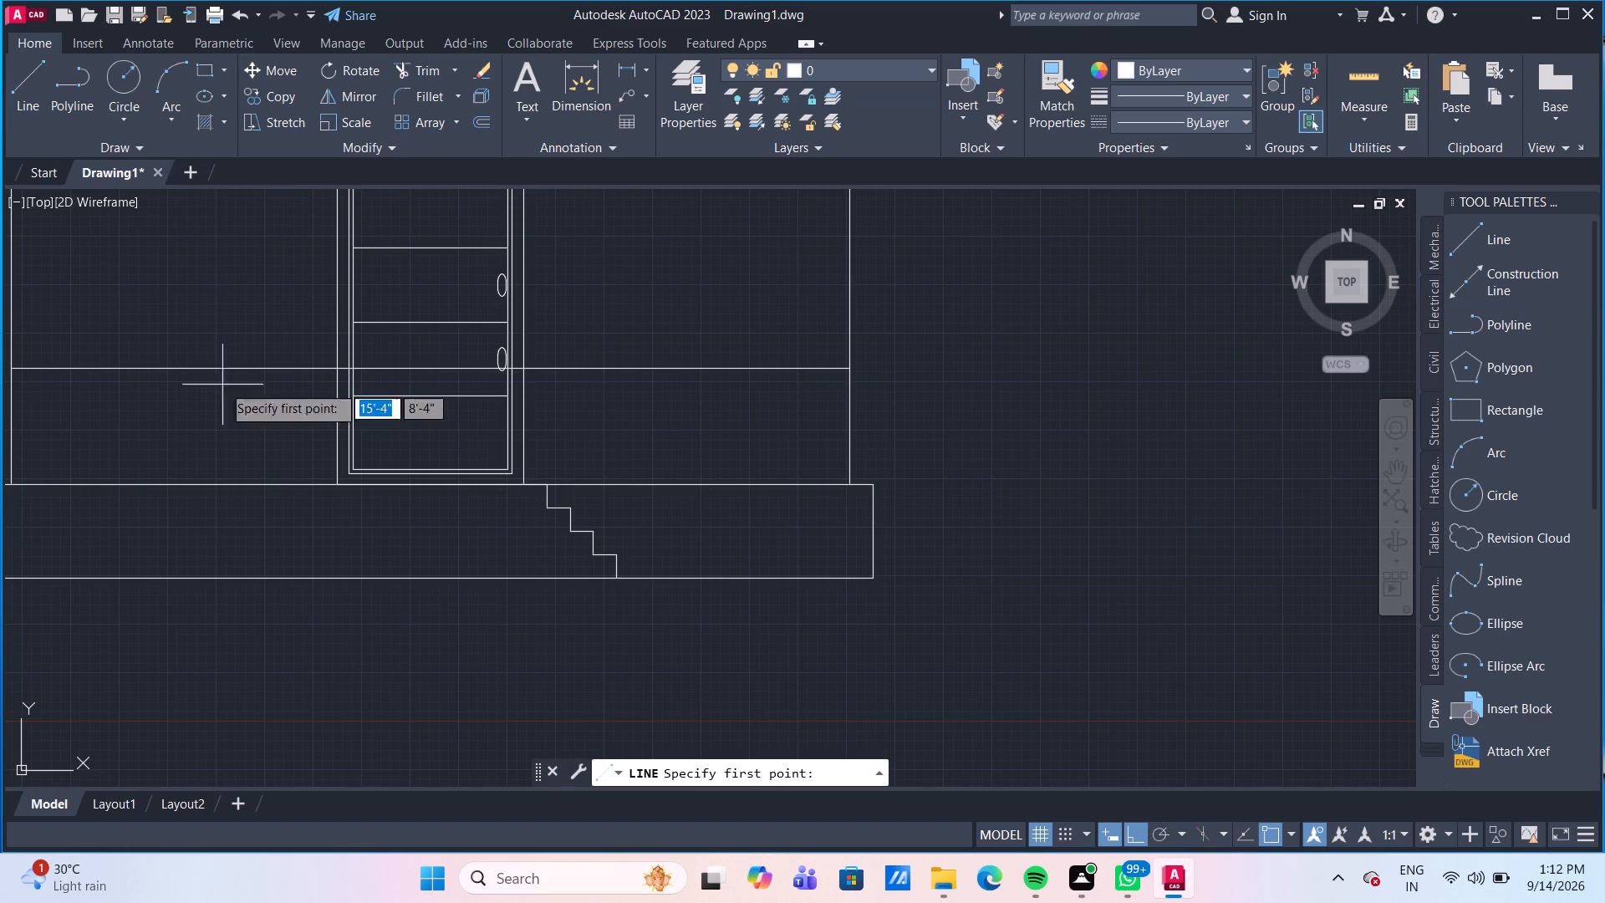
{"action": "left_click", "coordinate": [339, 485]}
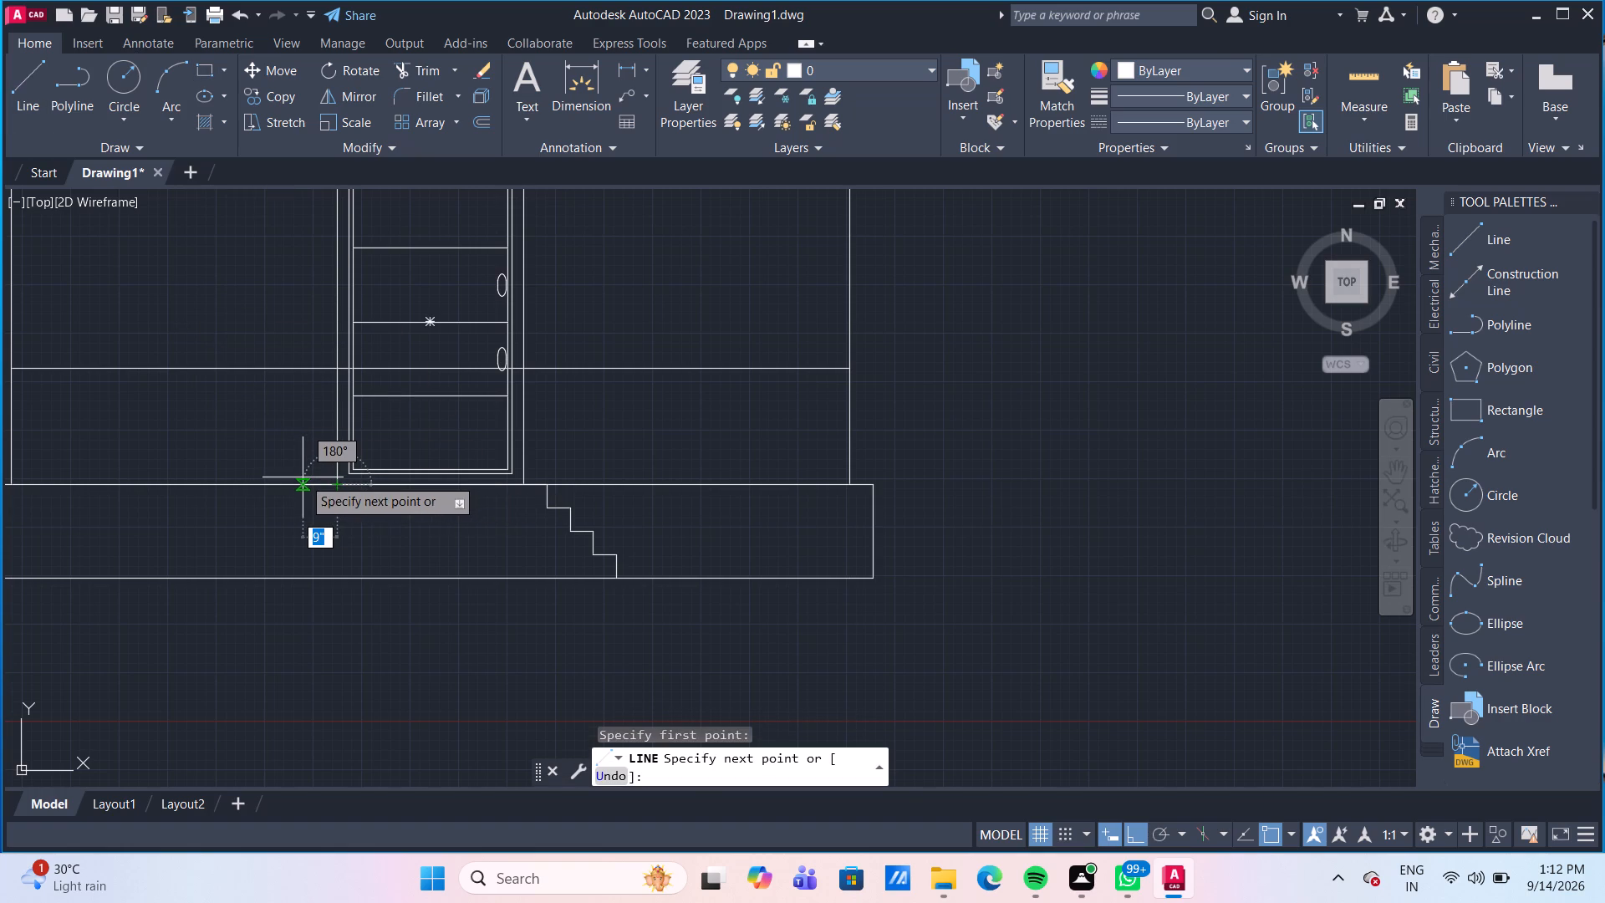
{"action": "type", "text": "6\""}
{"action": "key", "text": "Return"}
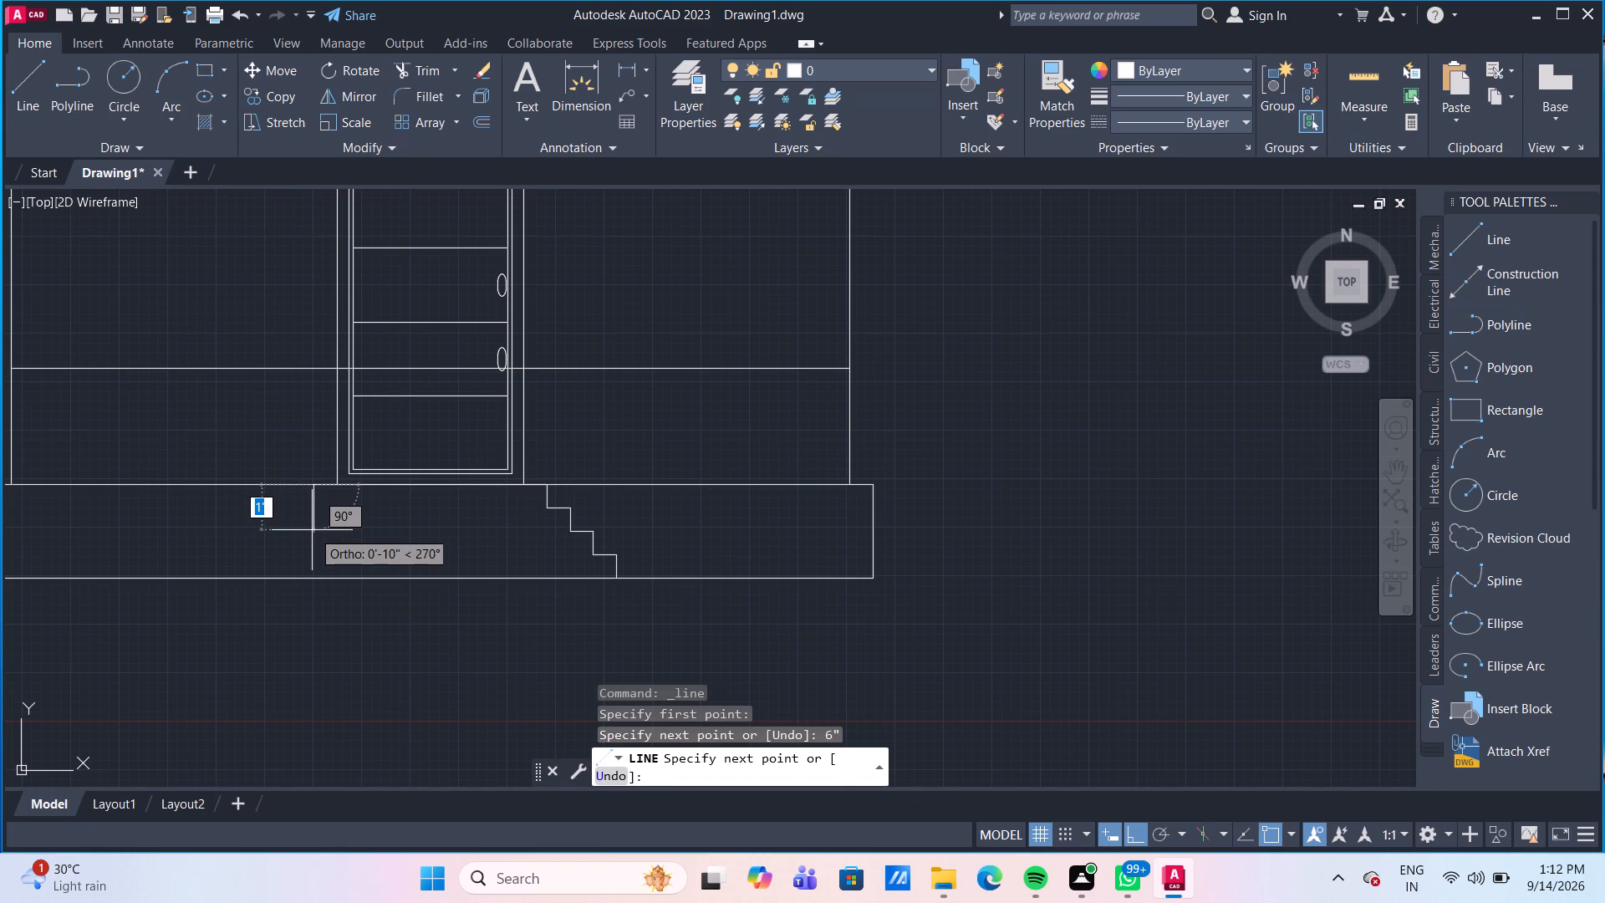
{"action": "type", "text": "6\""}
{"action": "key", "text": "Return"}
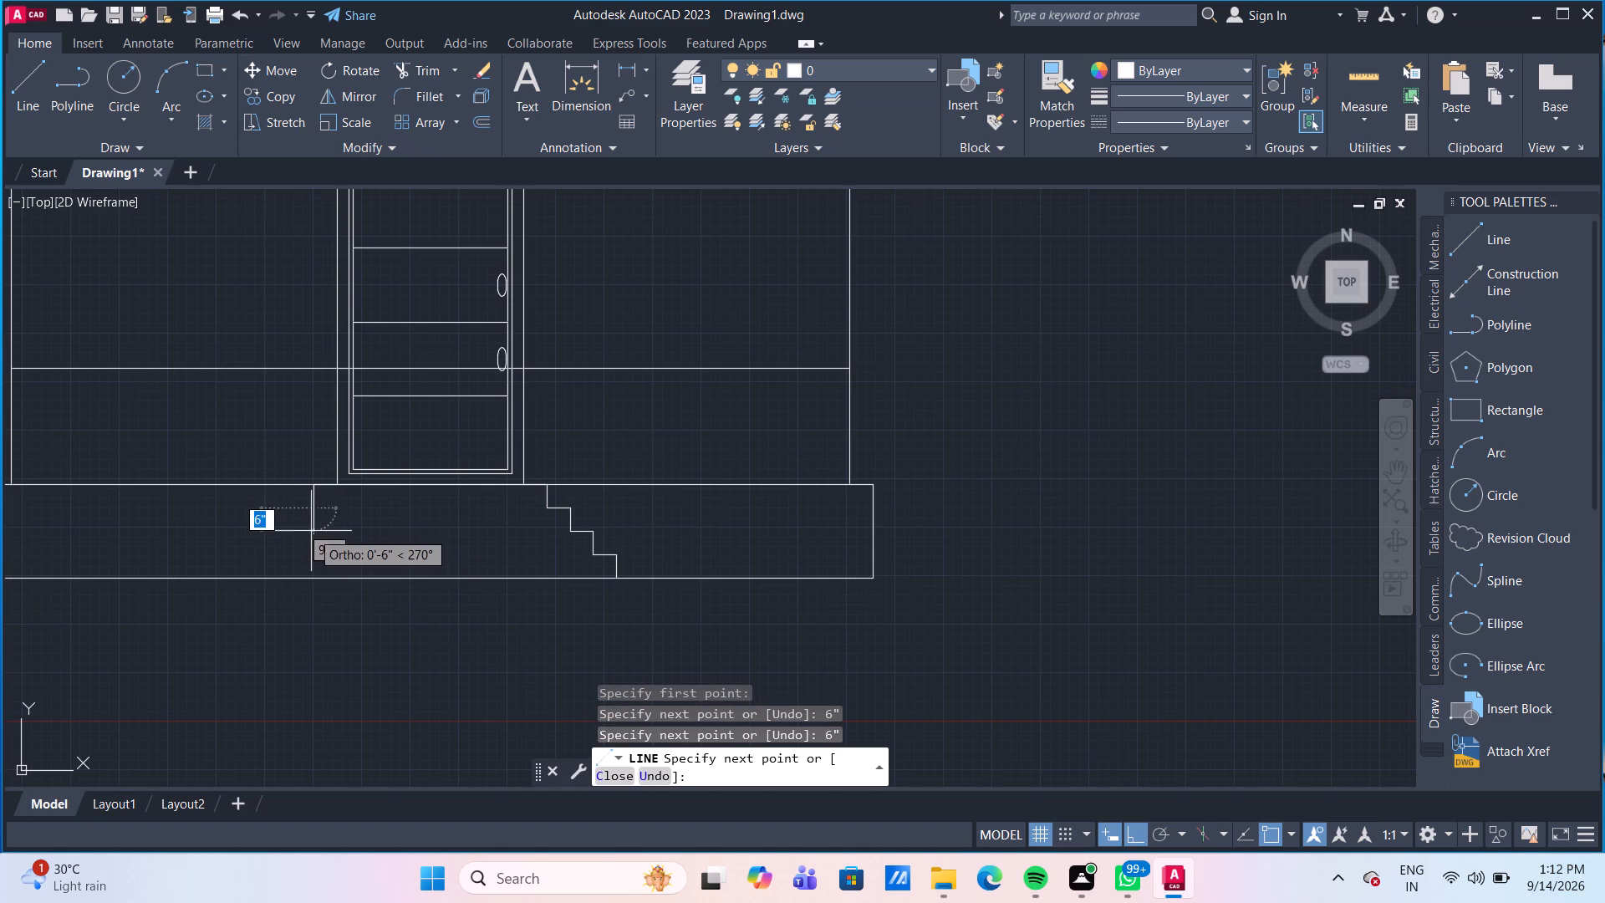
{"action": "type", "text": "6\""}
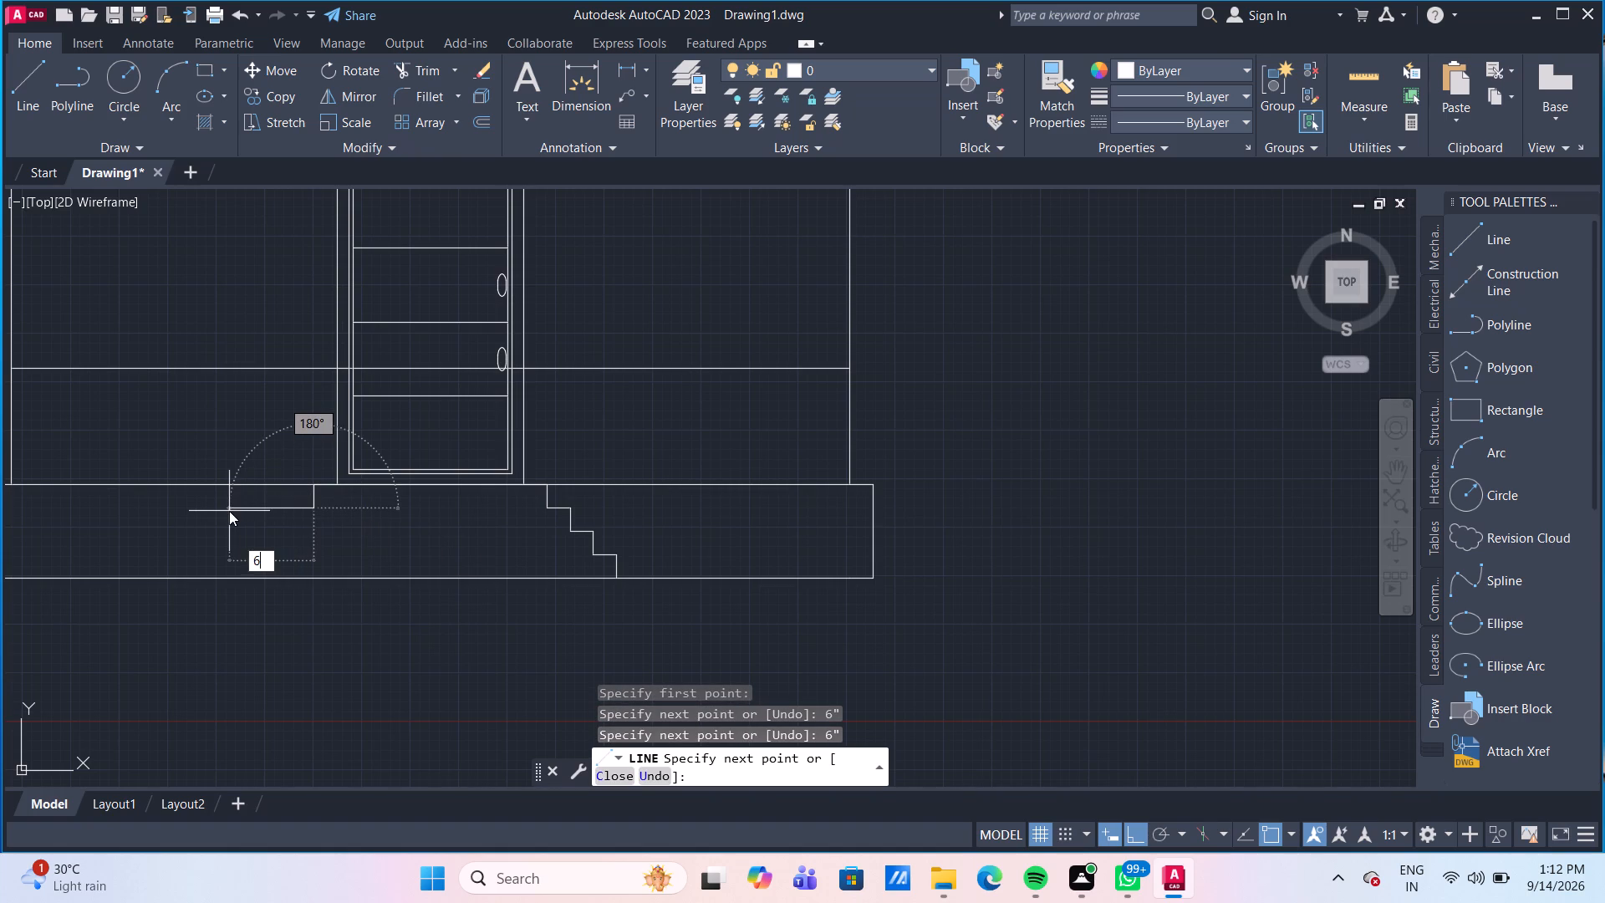
{"action": "key", "text": "Return"}
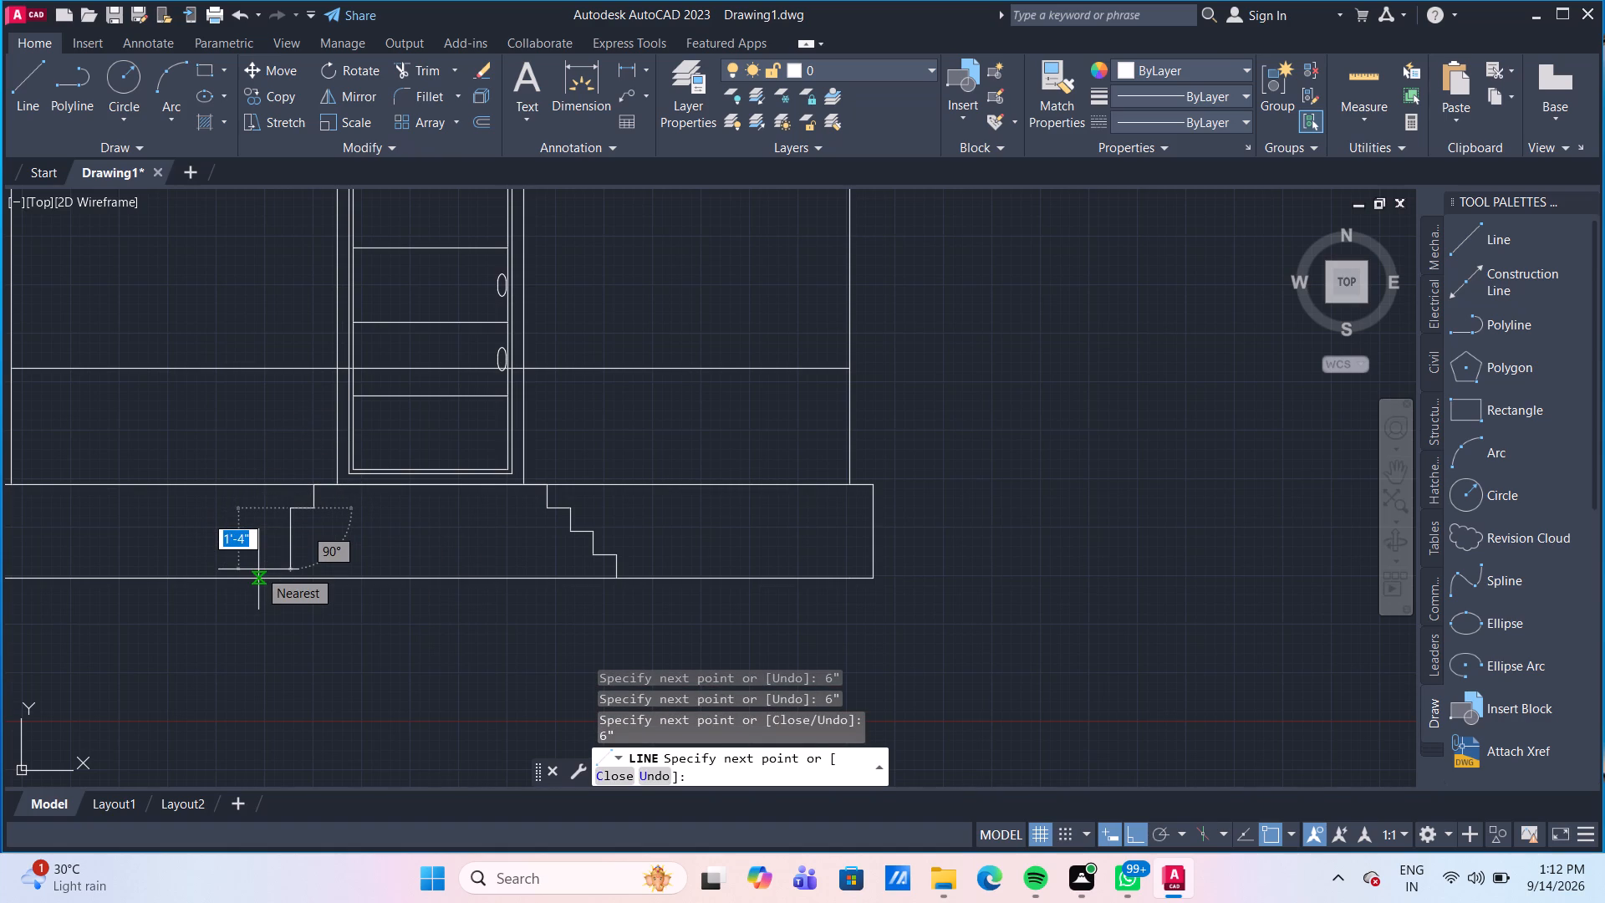
{"action": "key", "text": "6"}
{"action": "key", "text": "shift+quotedbl"}
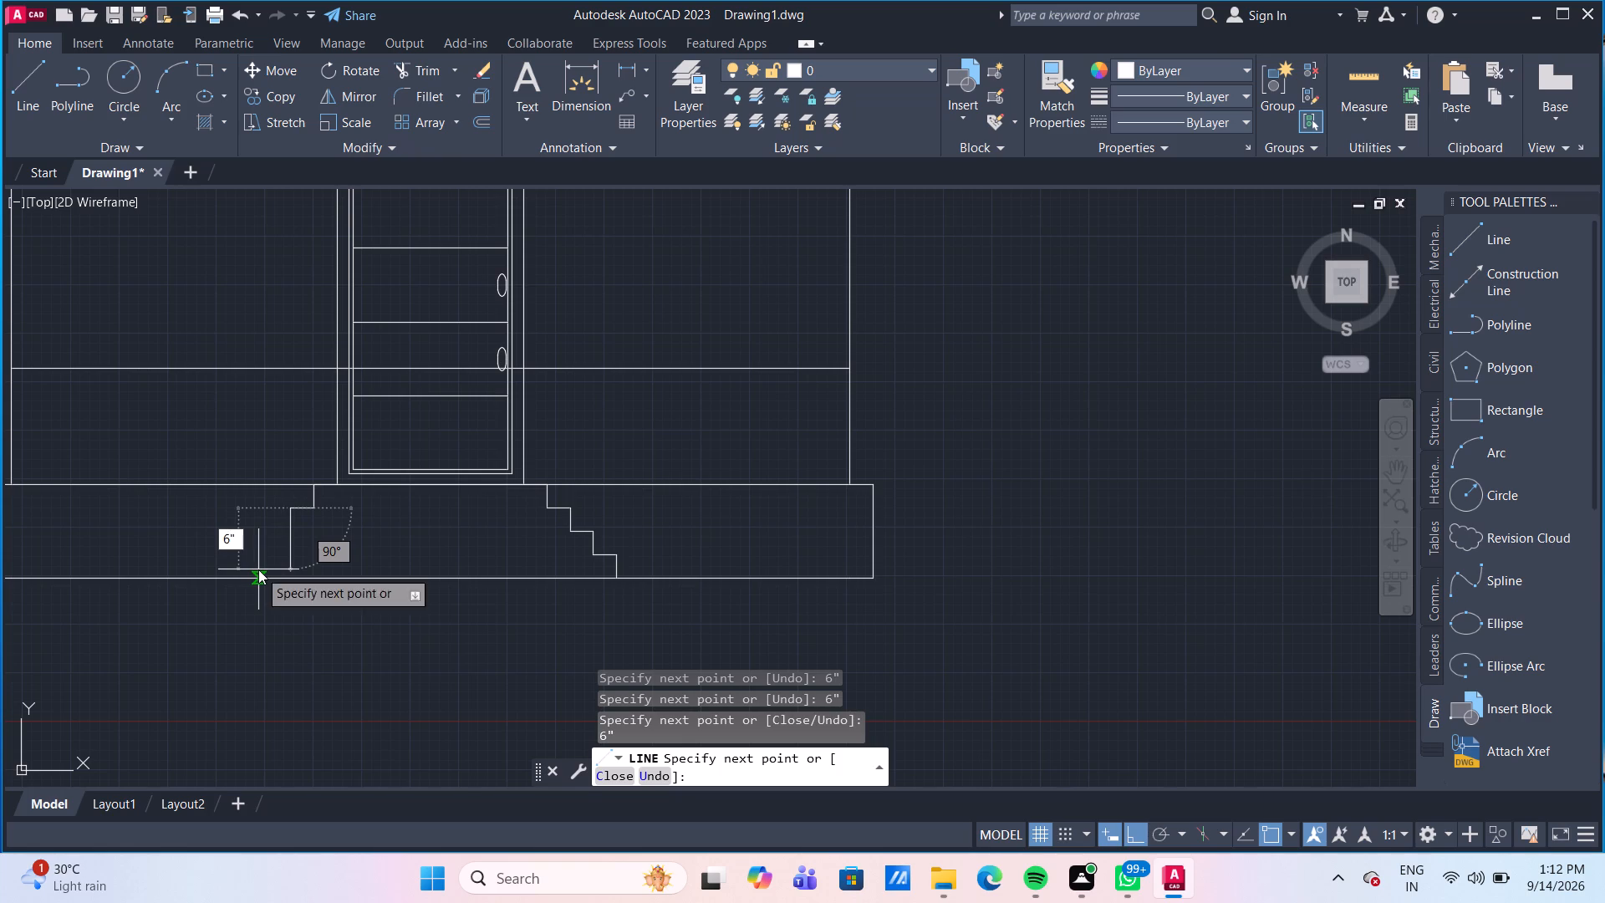
{"action": "key", "text": "Return"}
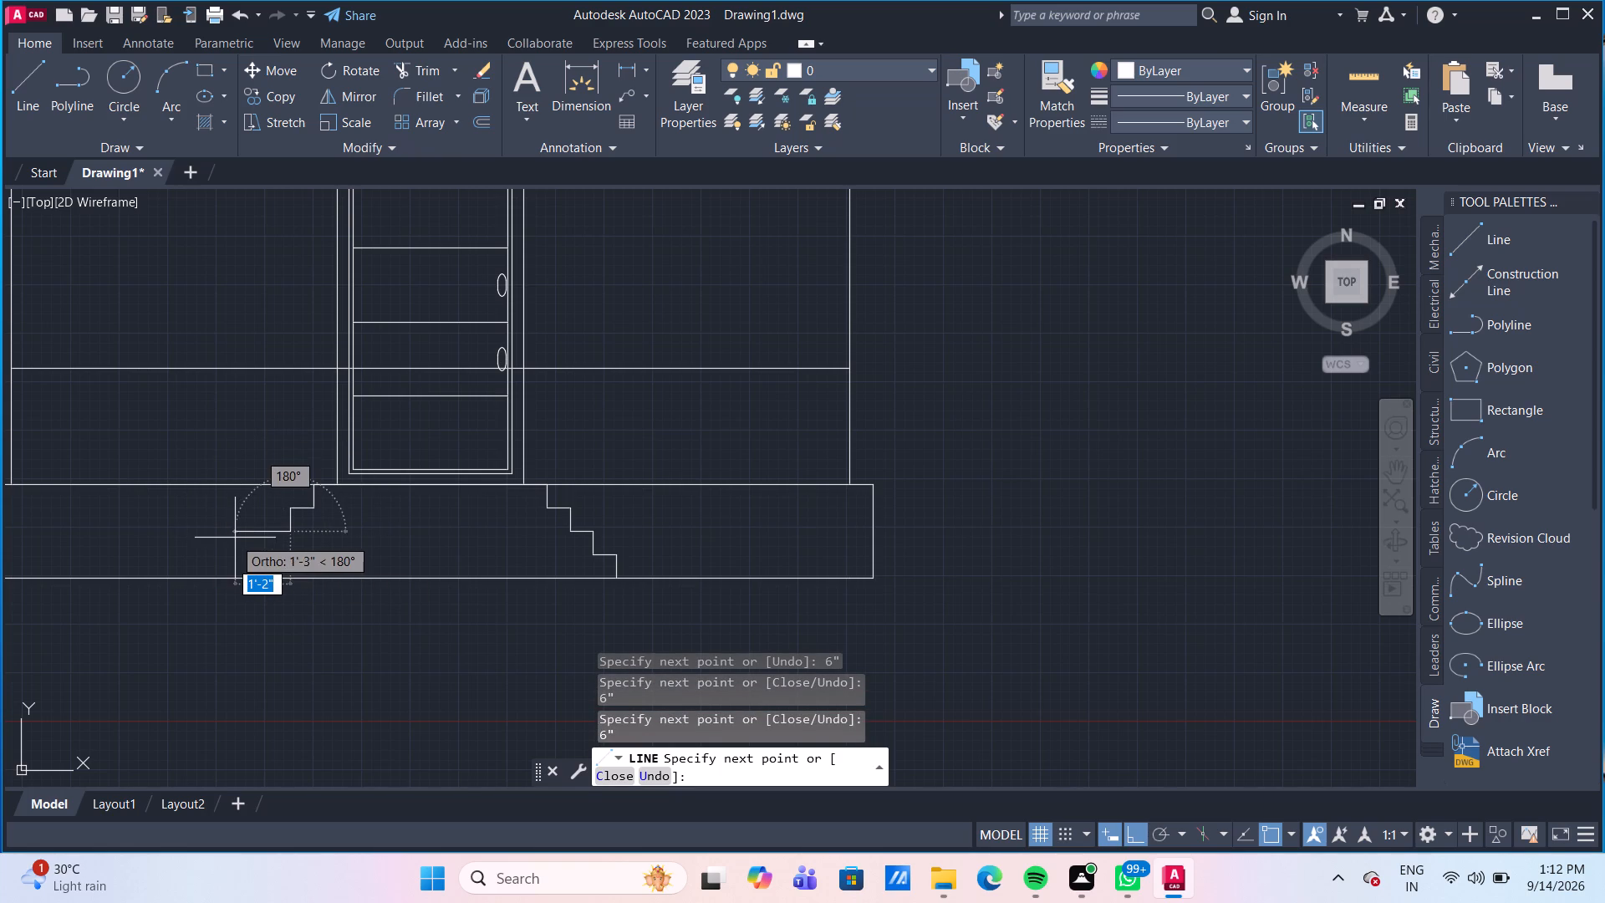
{"action": "key", "text": "6"}
{"action": "key", "text": "shift+quotedbl"}
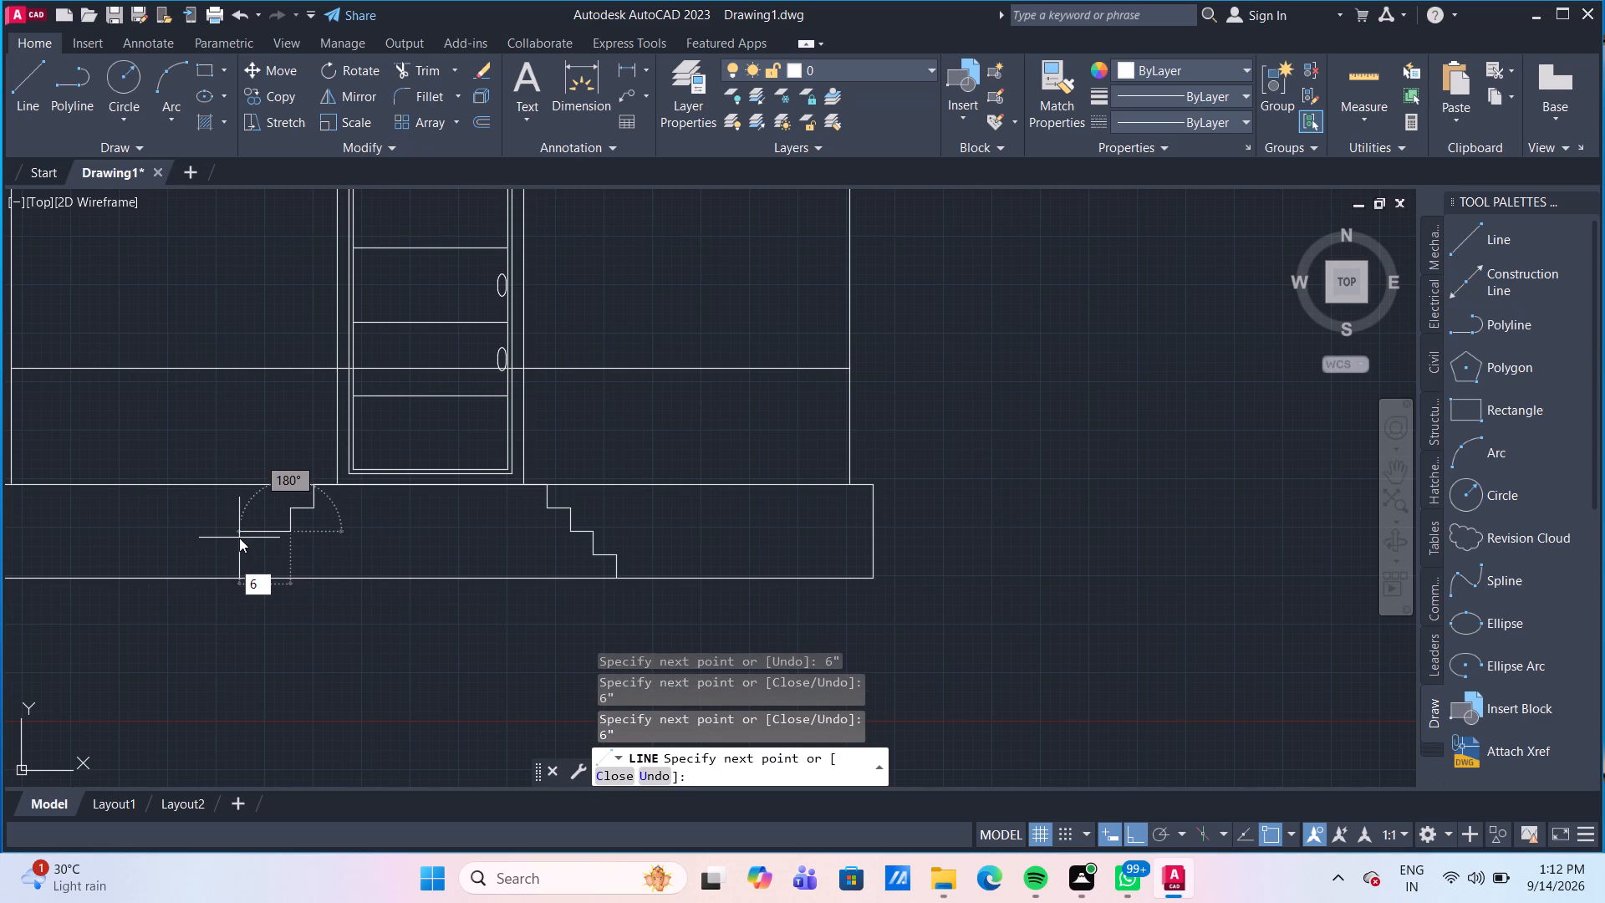
{"action": "key", "text": "Return"}
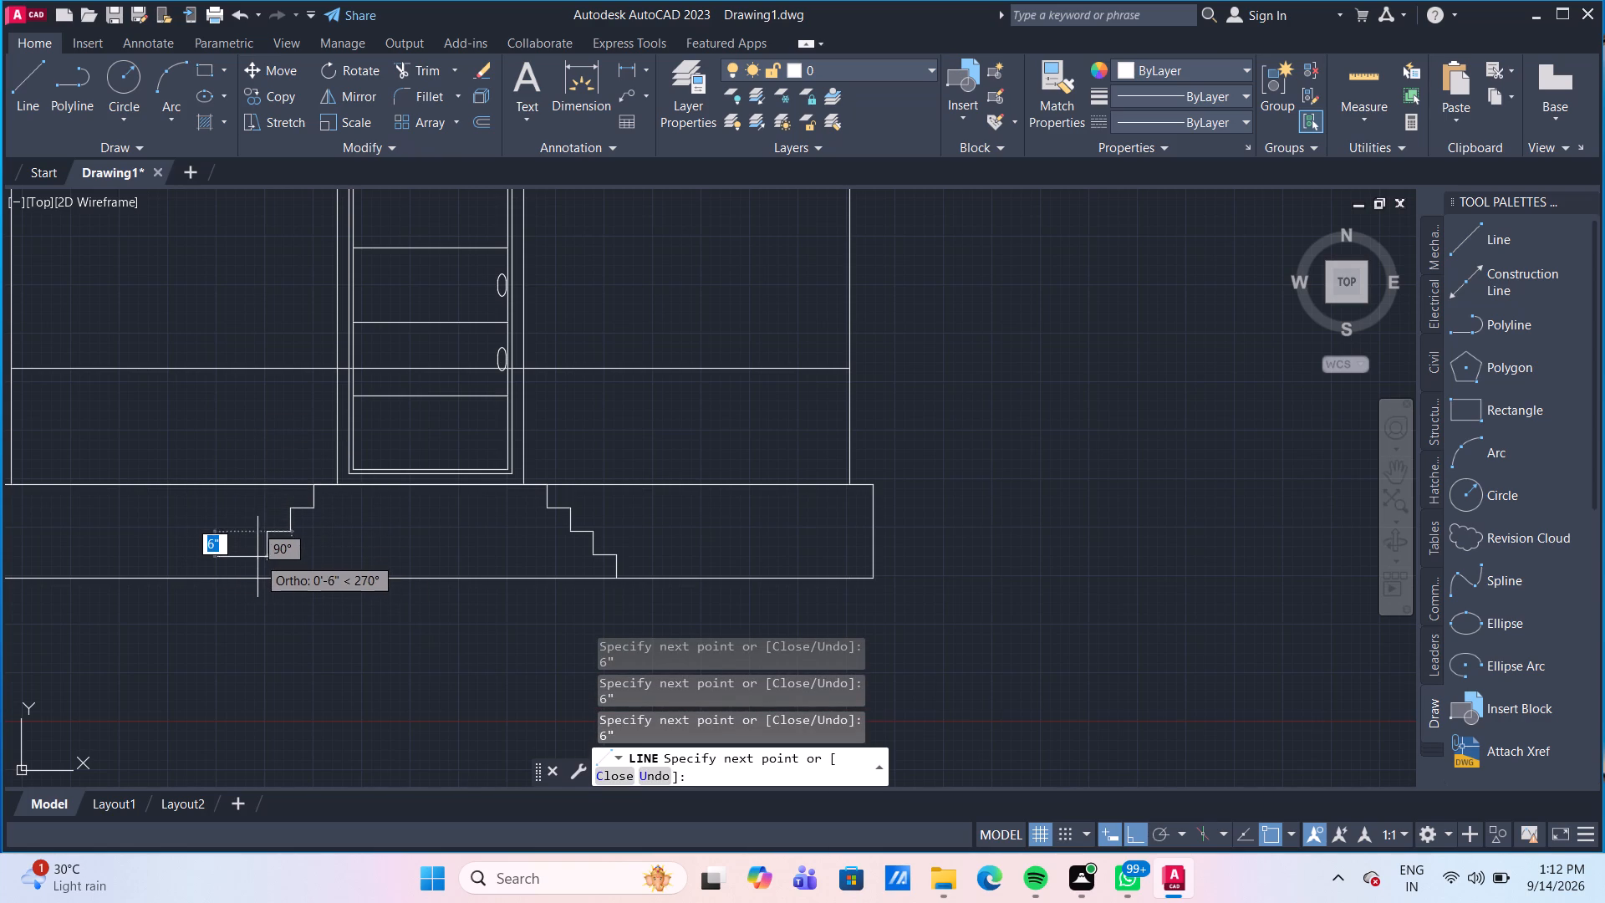
{"action": "type", "text": "6\""}
{"action": "key", "text": "Return"}
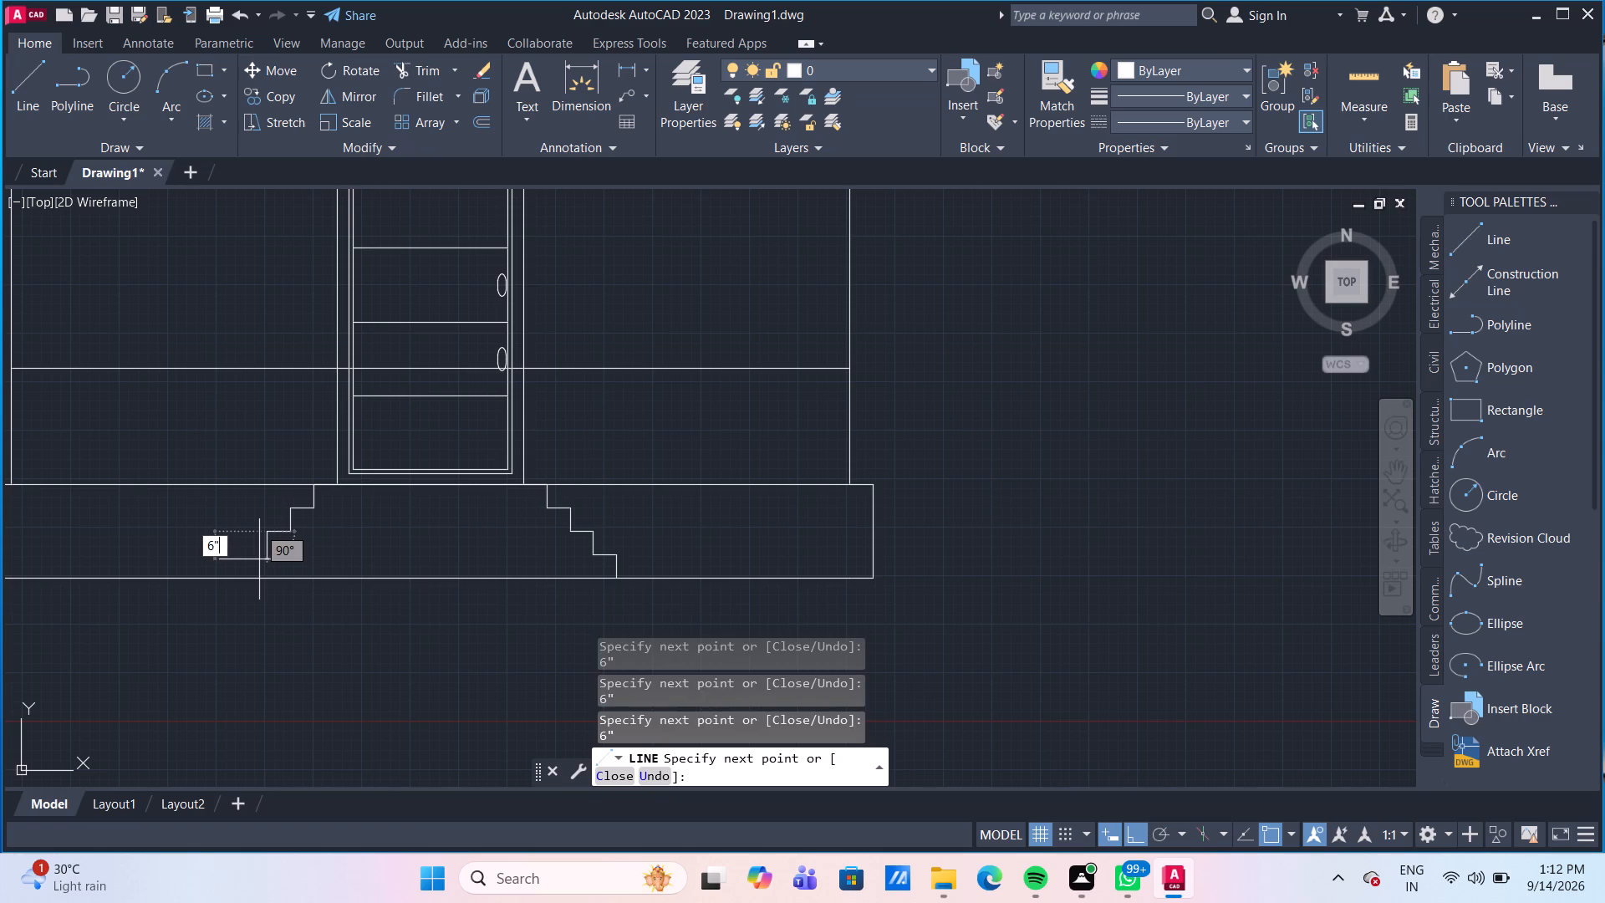
{"action": "type", "text": "6\""}
{"action": "key", "text": "Return"}
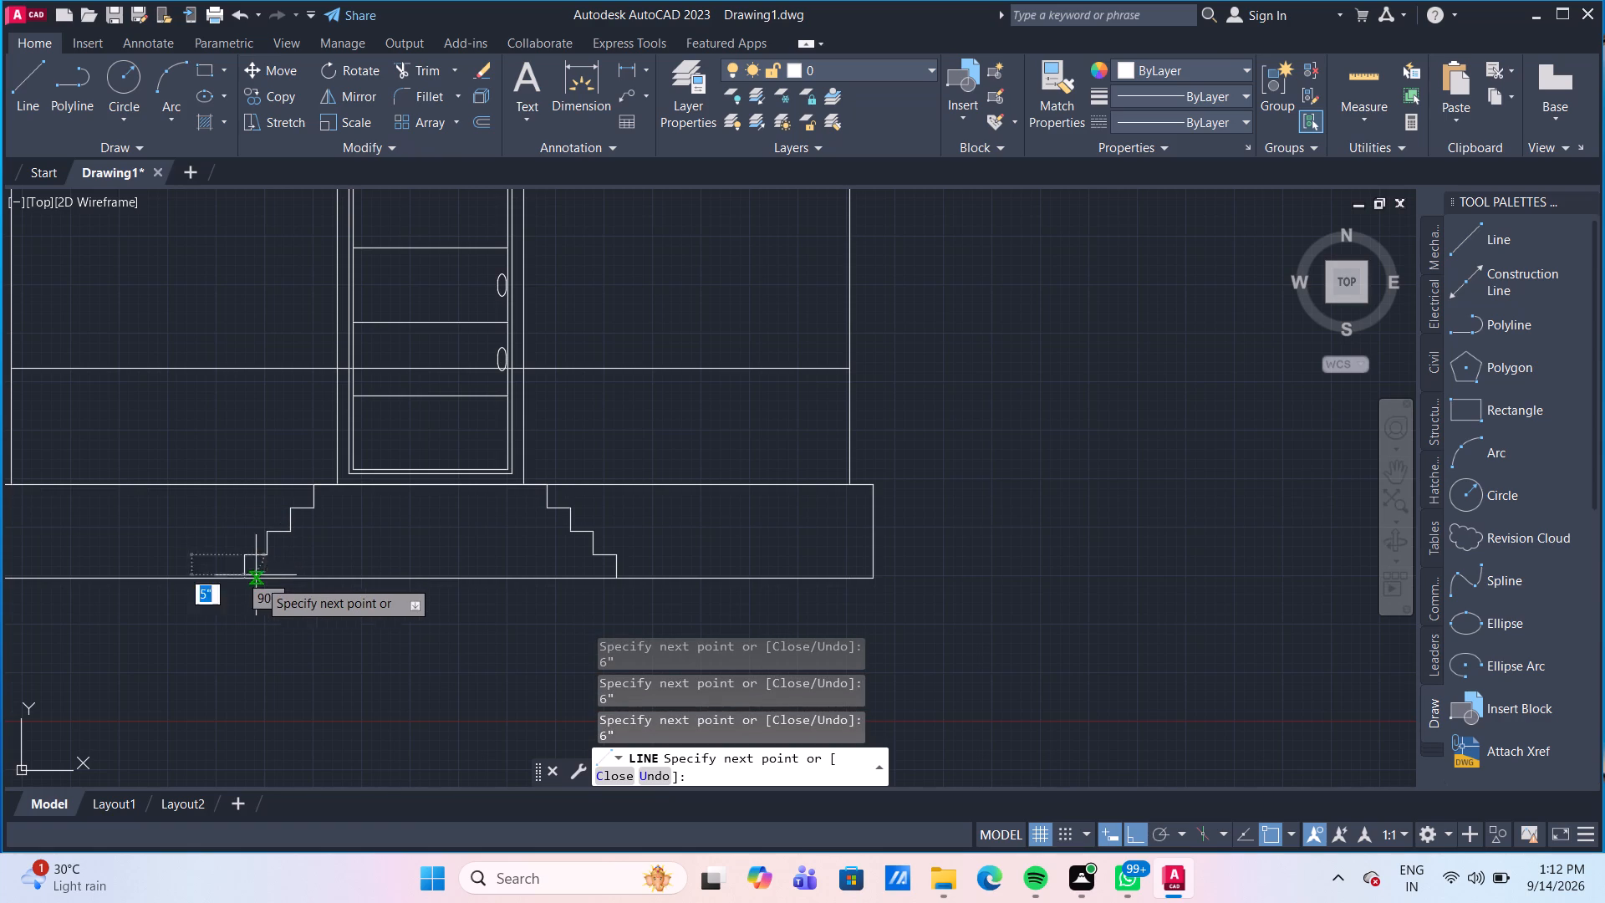
{"action": "left_click", "coordinate": [245, 581]}
{"action": "key", "text": "Escape"}
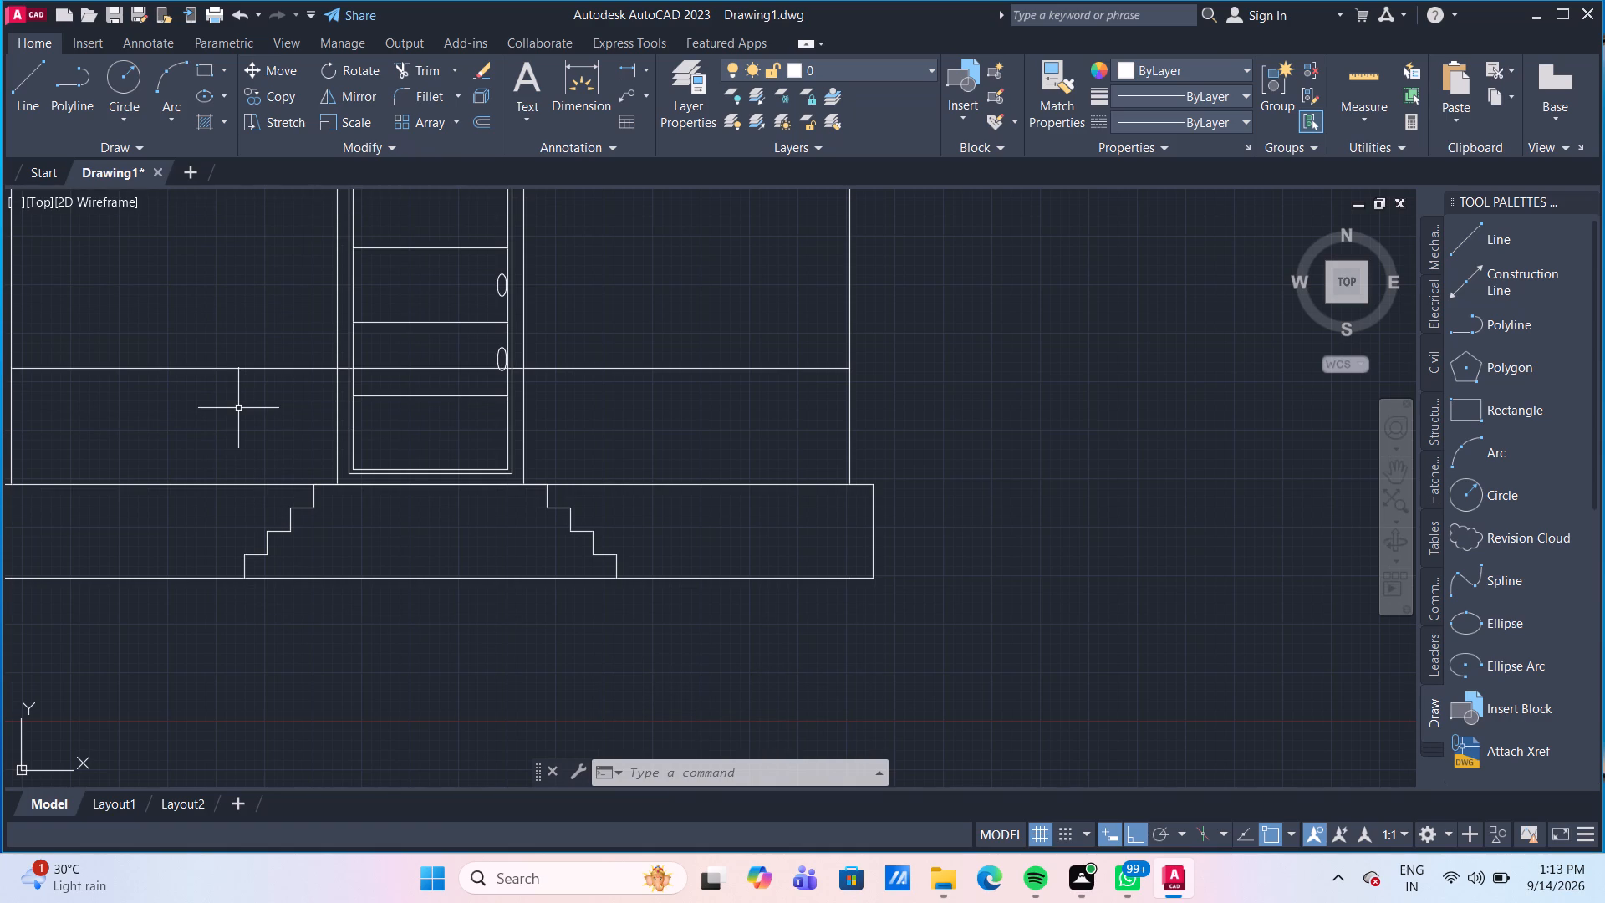
Draw the three horizontal tread lines joining matching corners of the left and right stepped lines, as one continuous line run.
{"action": "left_click", "coordinate": [33, 87]}
{"action": "left_click", "coordinate": [314, 507]}
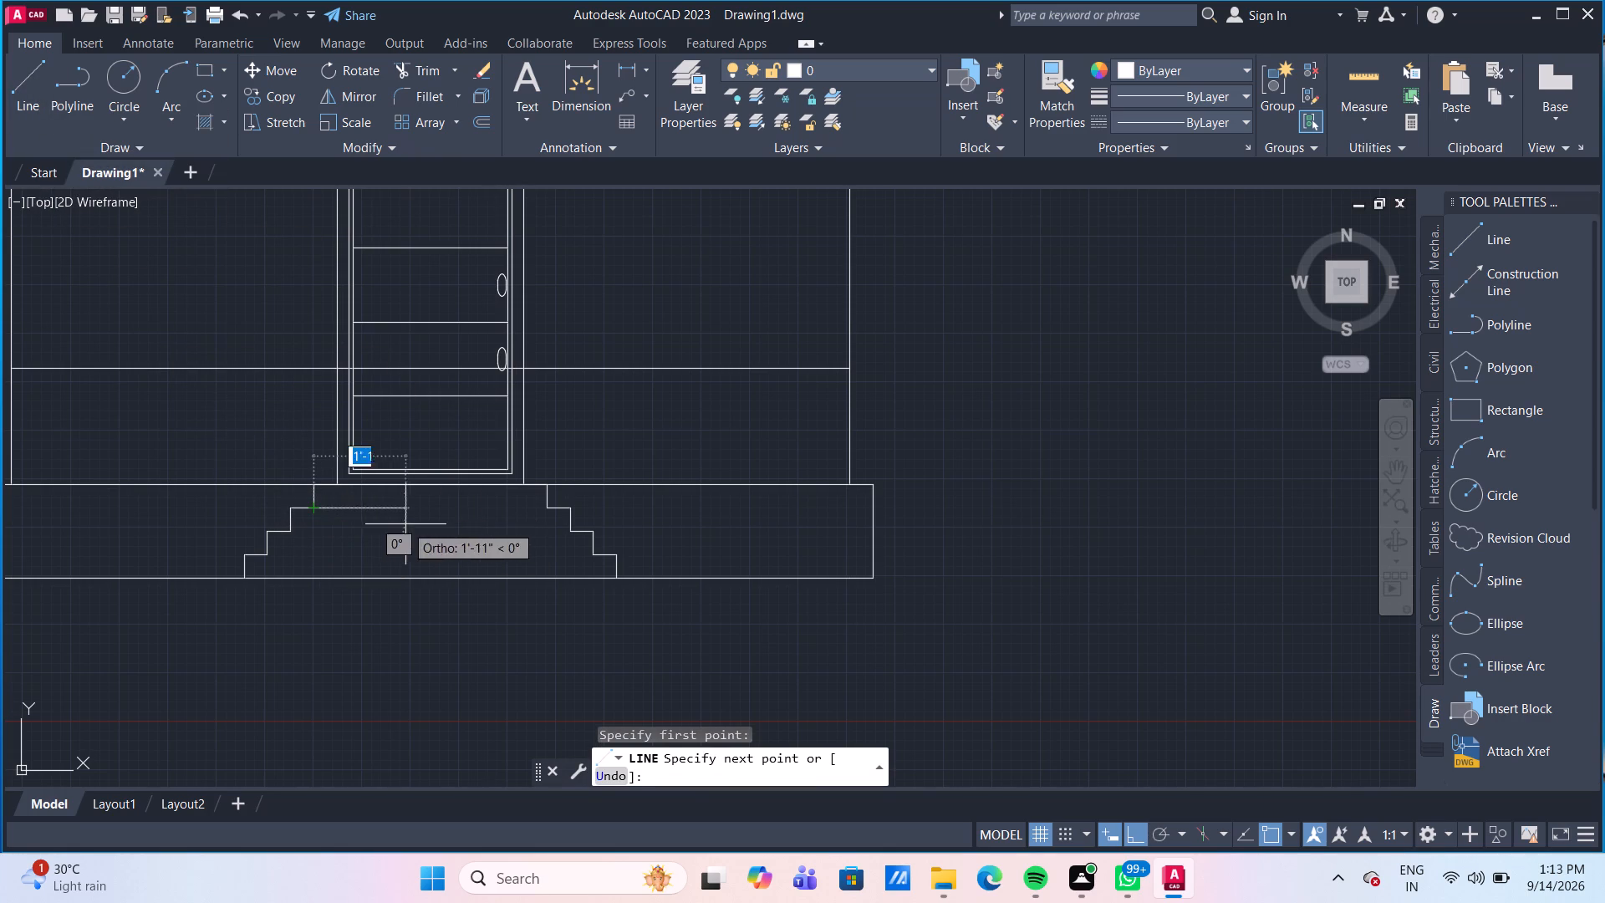
{"action": "left_click", "coordinate": [547, 506]}
{"action": "left_click", "coordinate": [574, 529]}
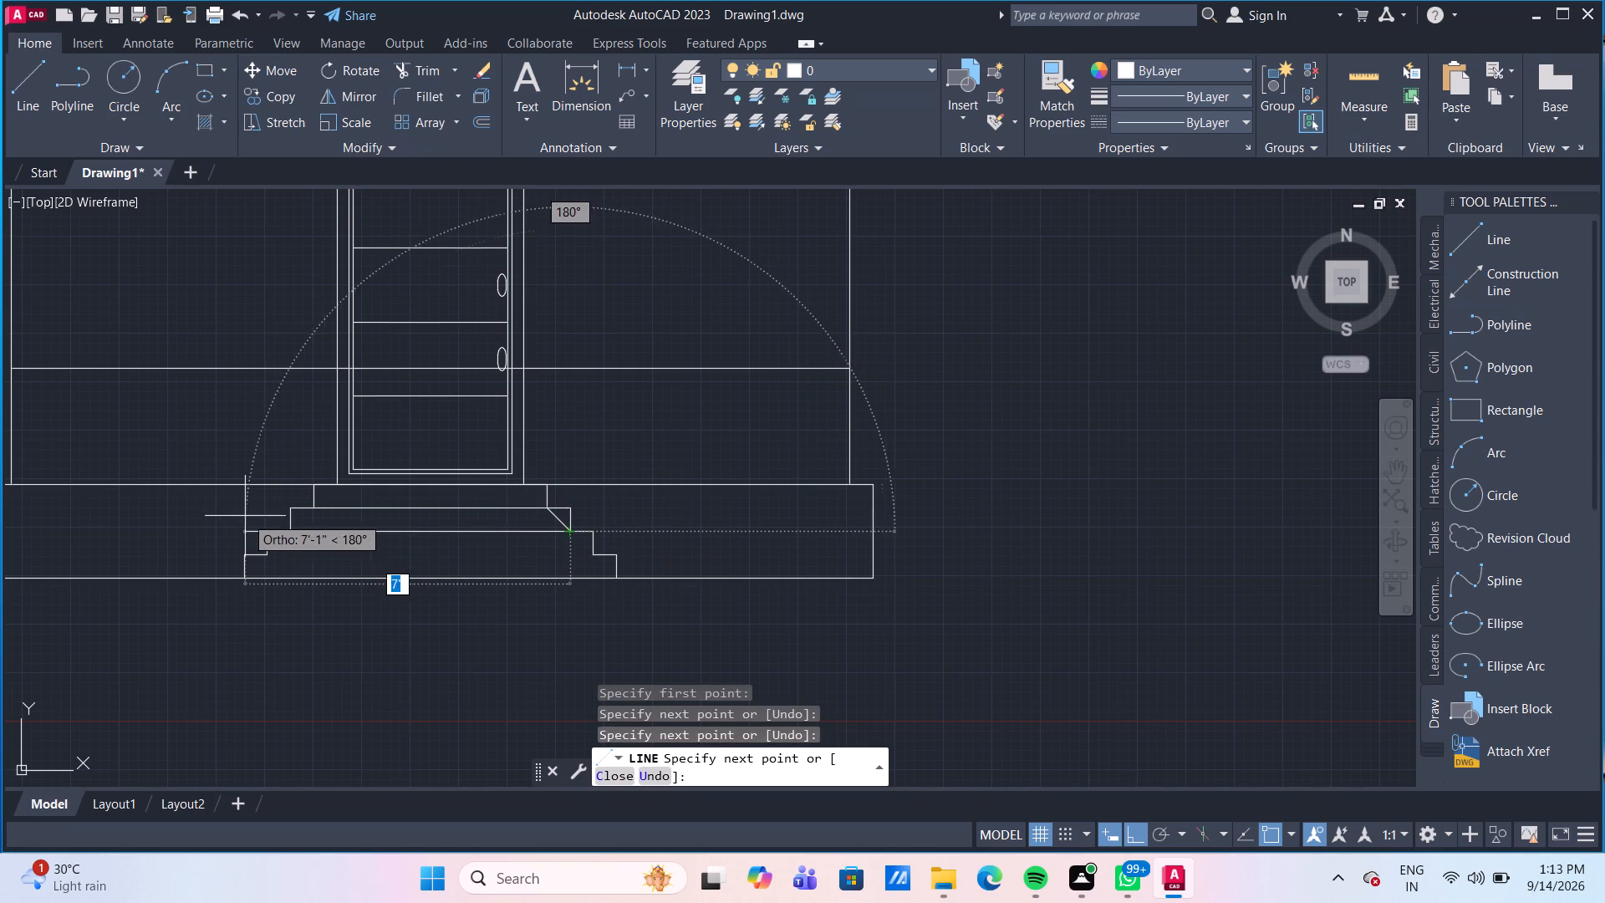
{"action": "left_click", "coordinate": [288, 529]}
{"action": "left_click", "coordinate": [266, 554]}
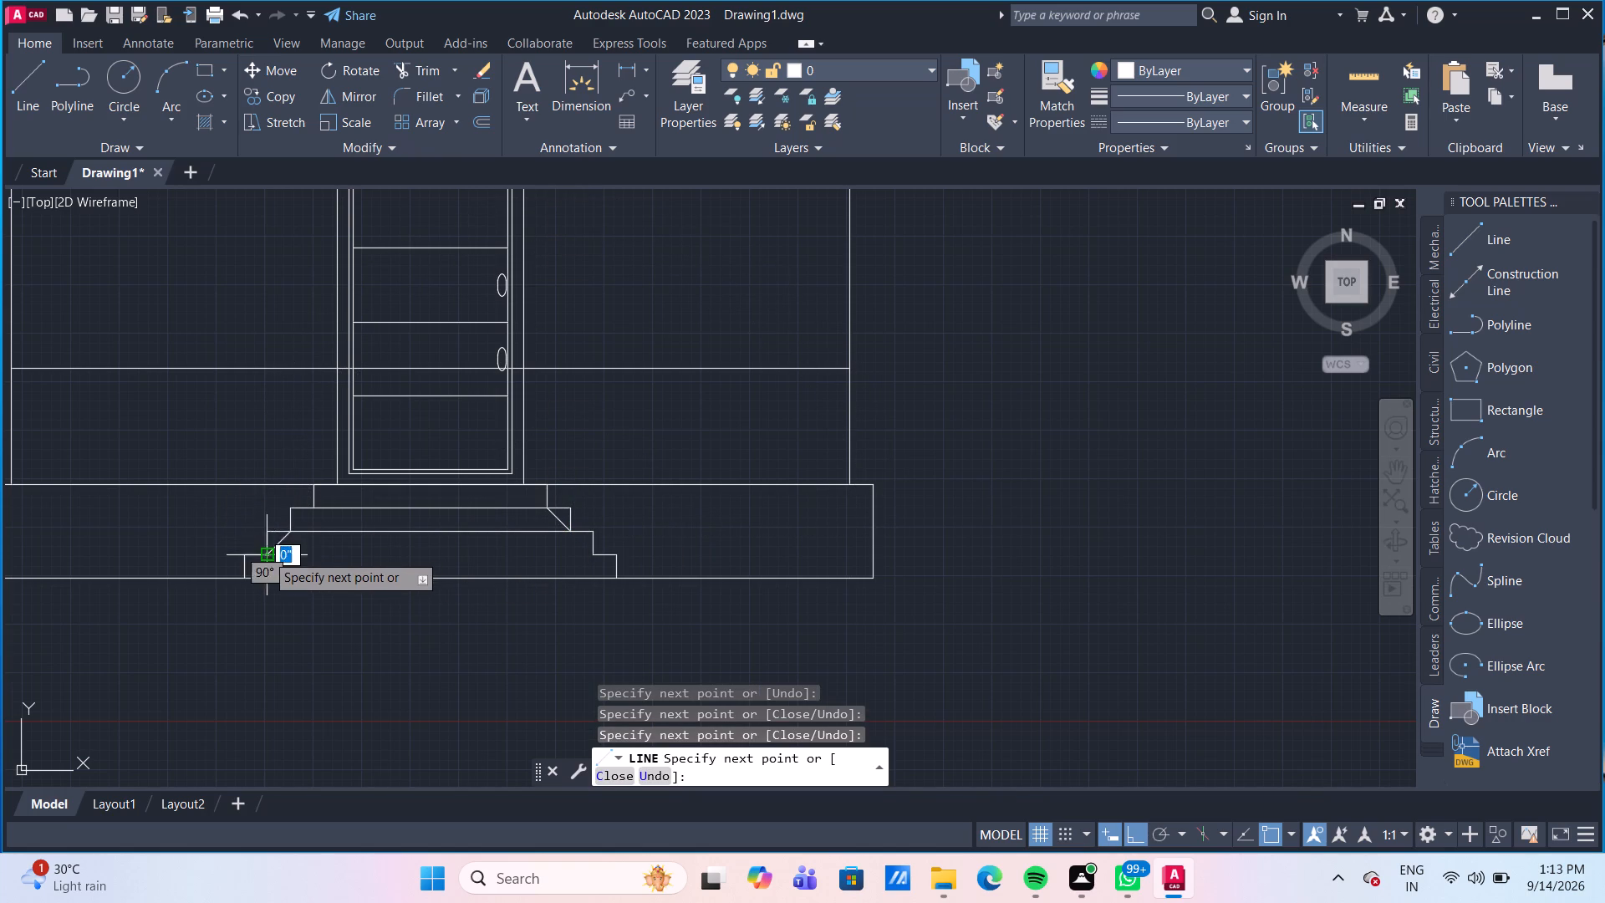
{"action": "left_click", "coordinate": [590, 555]}
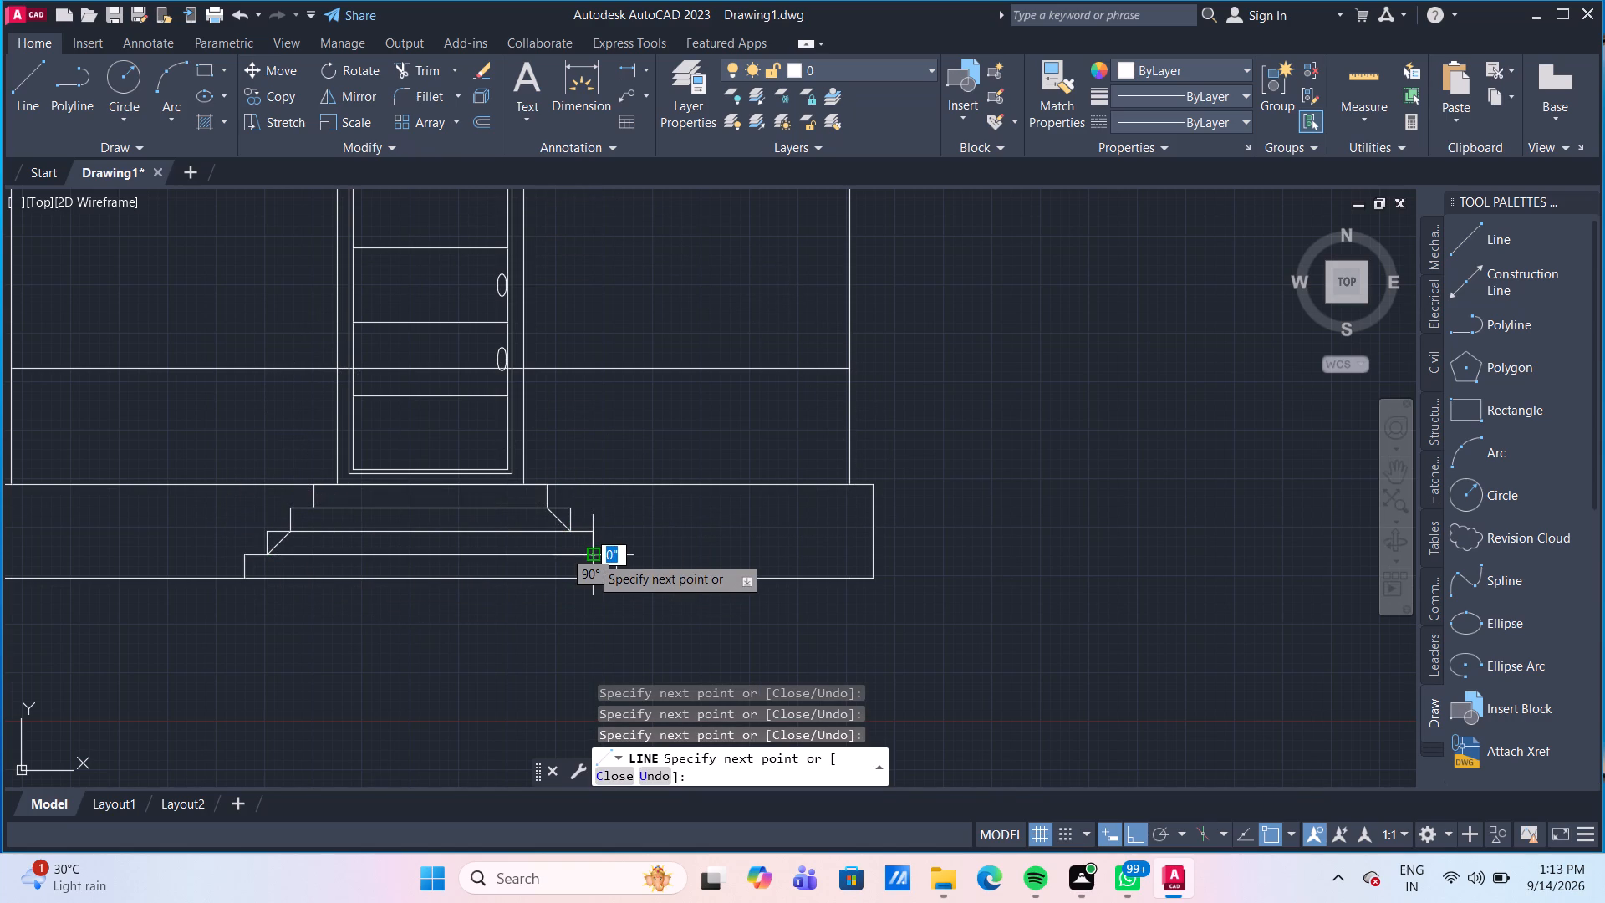
{"action": "key", "text": "Escape"}
Delete the two short diagonal connecting lines at the left and right ends of the entrance steps.
{"action": "left_click", "coordinate": [561, 523]}
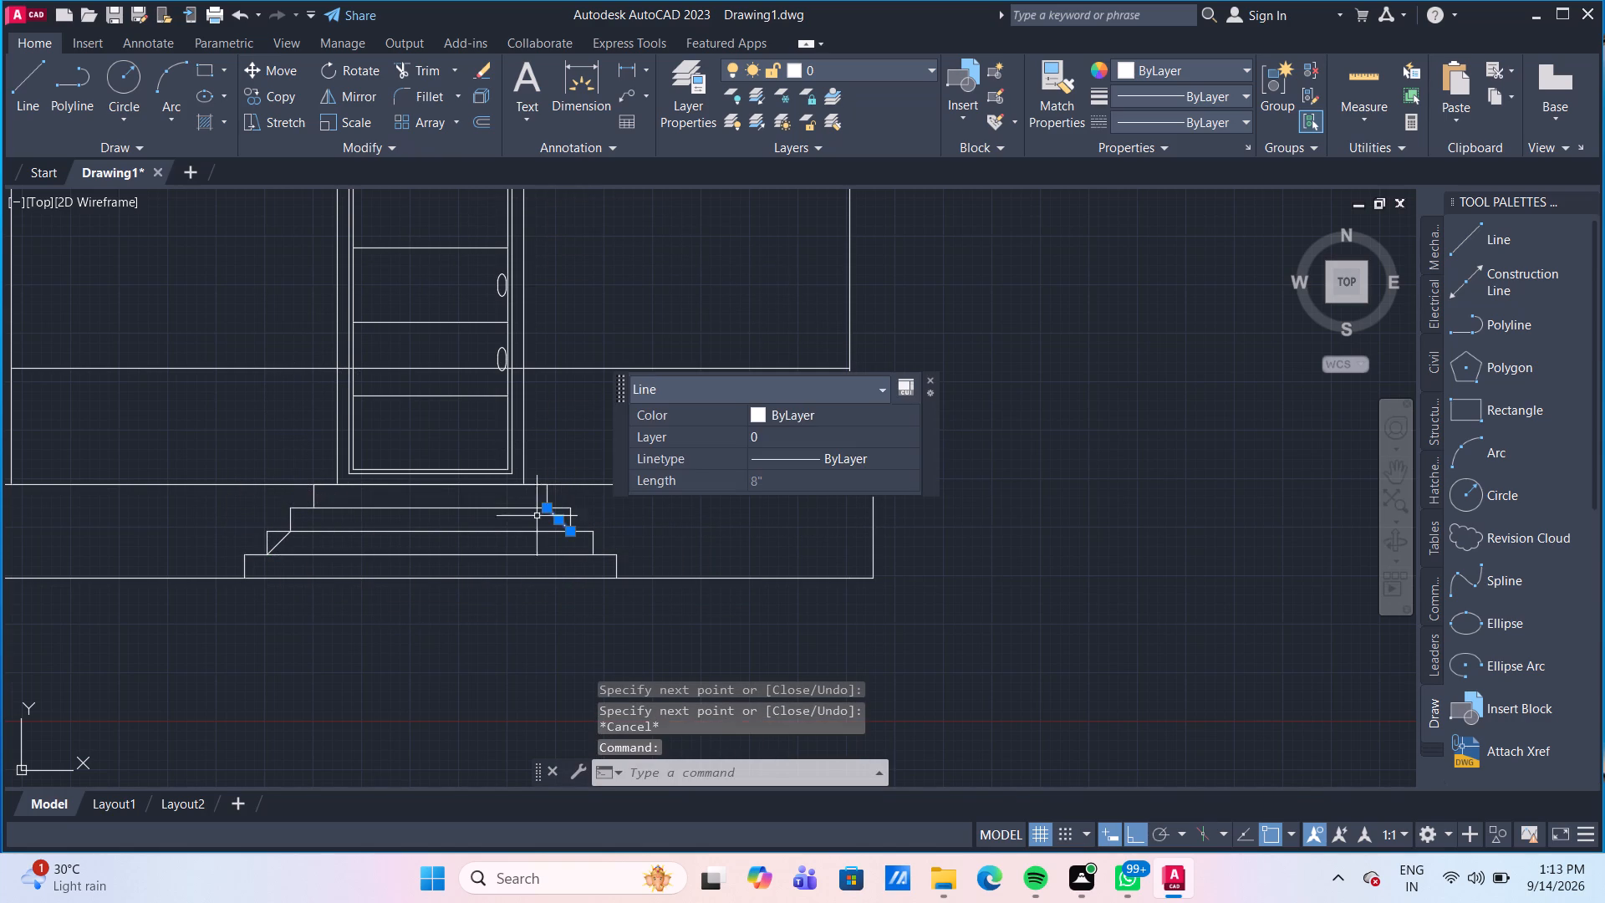
{"action": "left_click", "coordinate": [278, 543]}
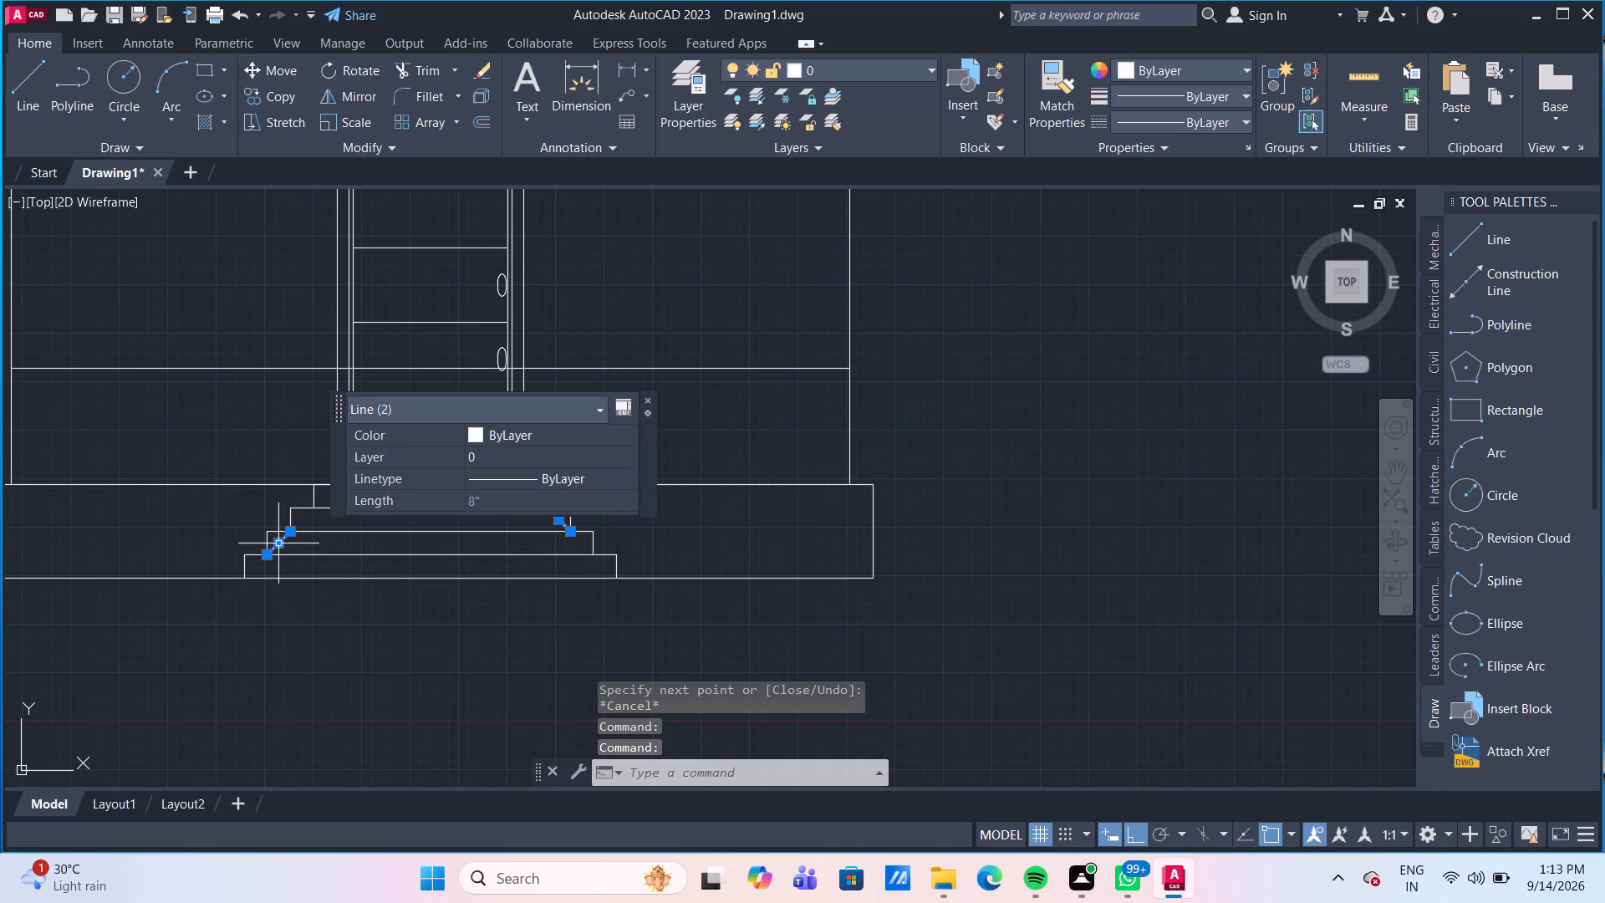
{"action": "key", "text": "Delete"}
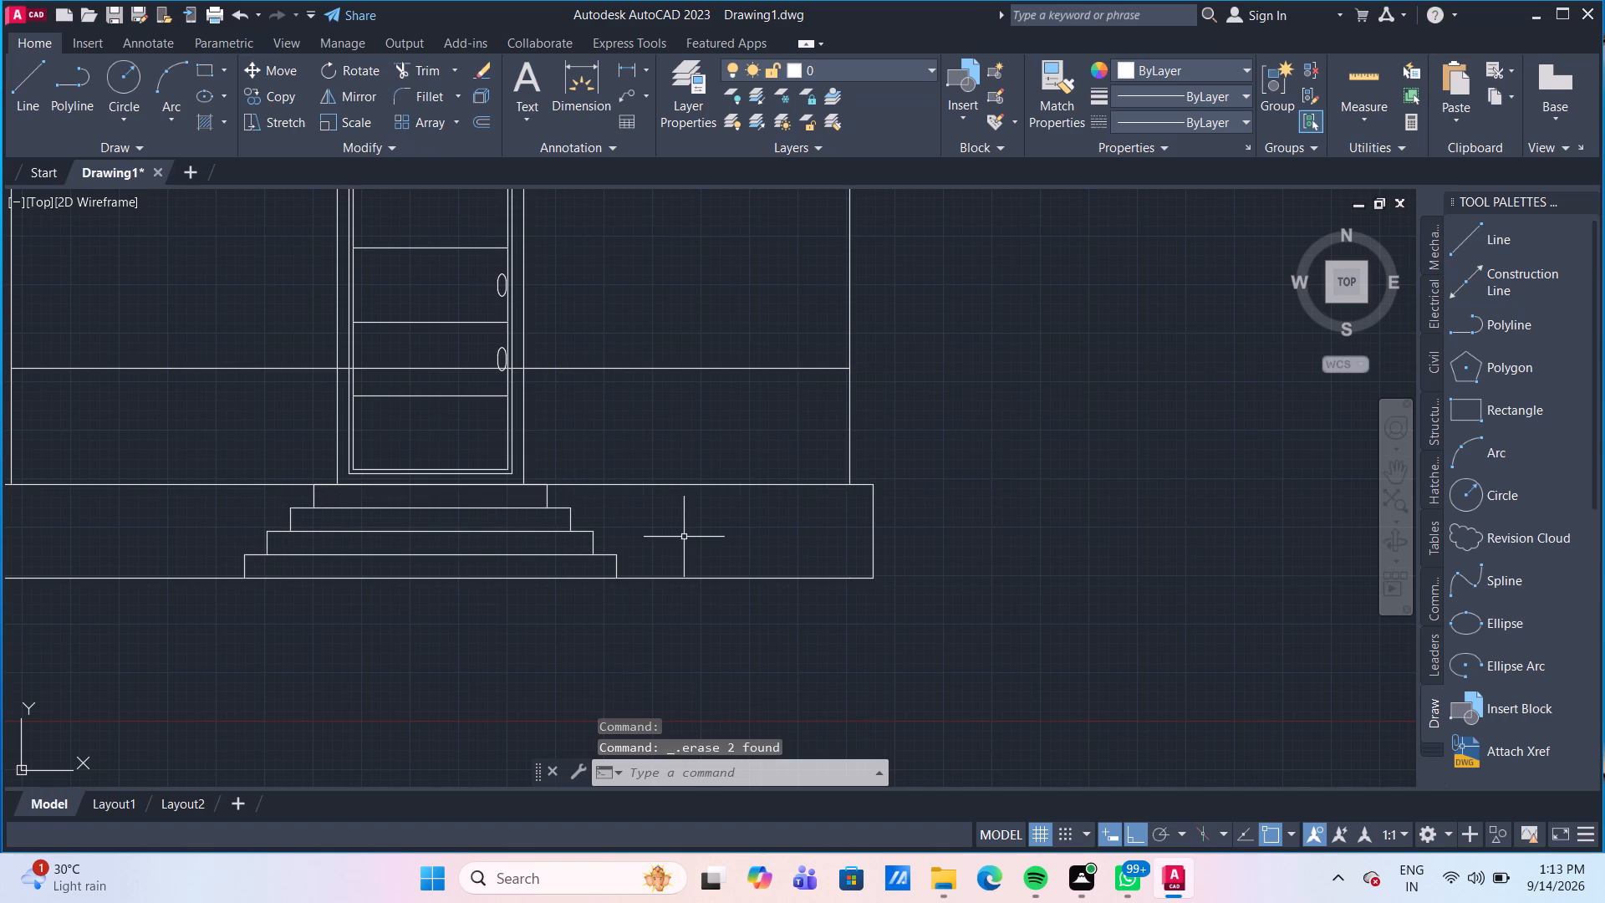
Draw a rectangle 3' wide and 4' high in the empty space to the right of the house.
{"action": "scroll", "coordinate": [615, 558], "scroll_direction": "down", "scroll_amount": 1}
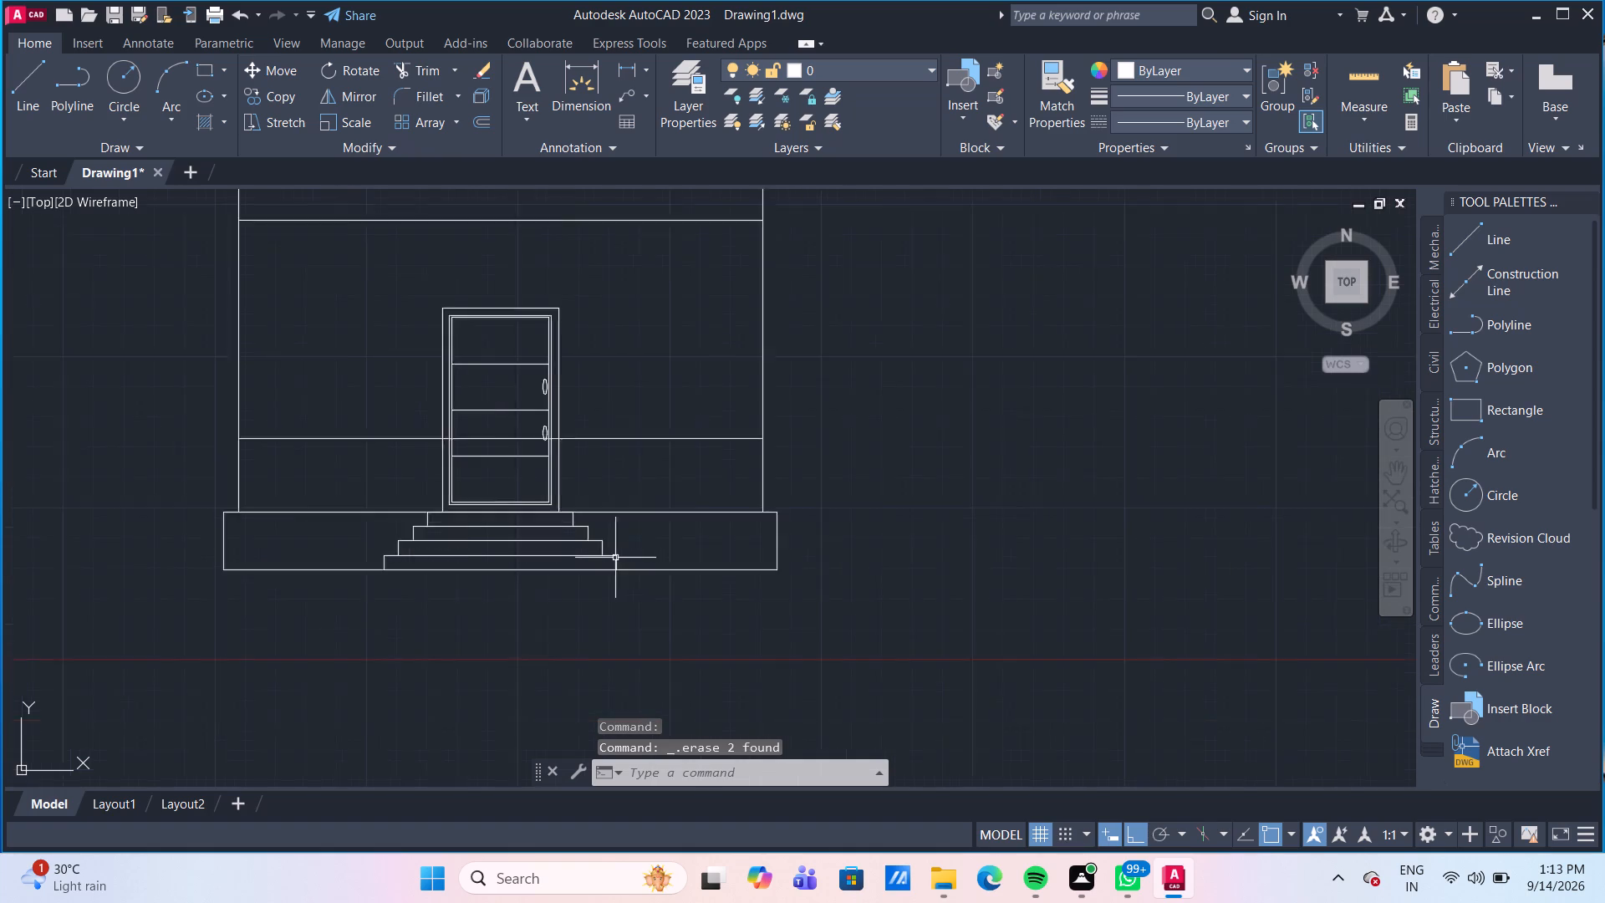
{"action": "scroll", "coordinate": [615, 558], "scroll_direction": "down", "scroll_amount": 1}
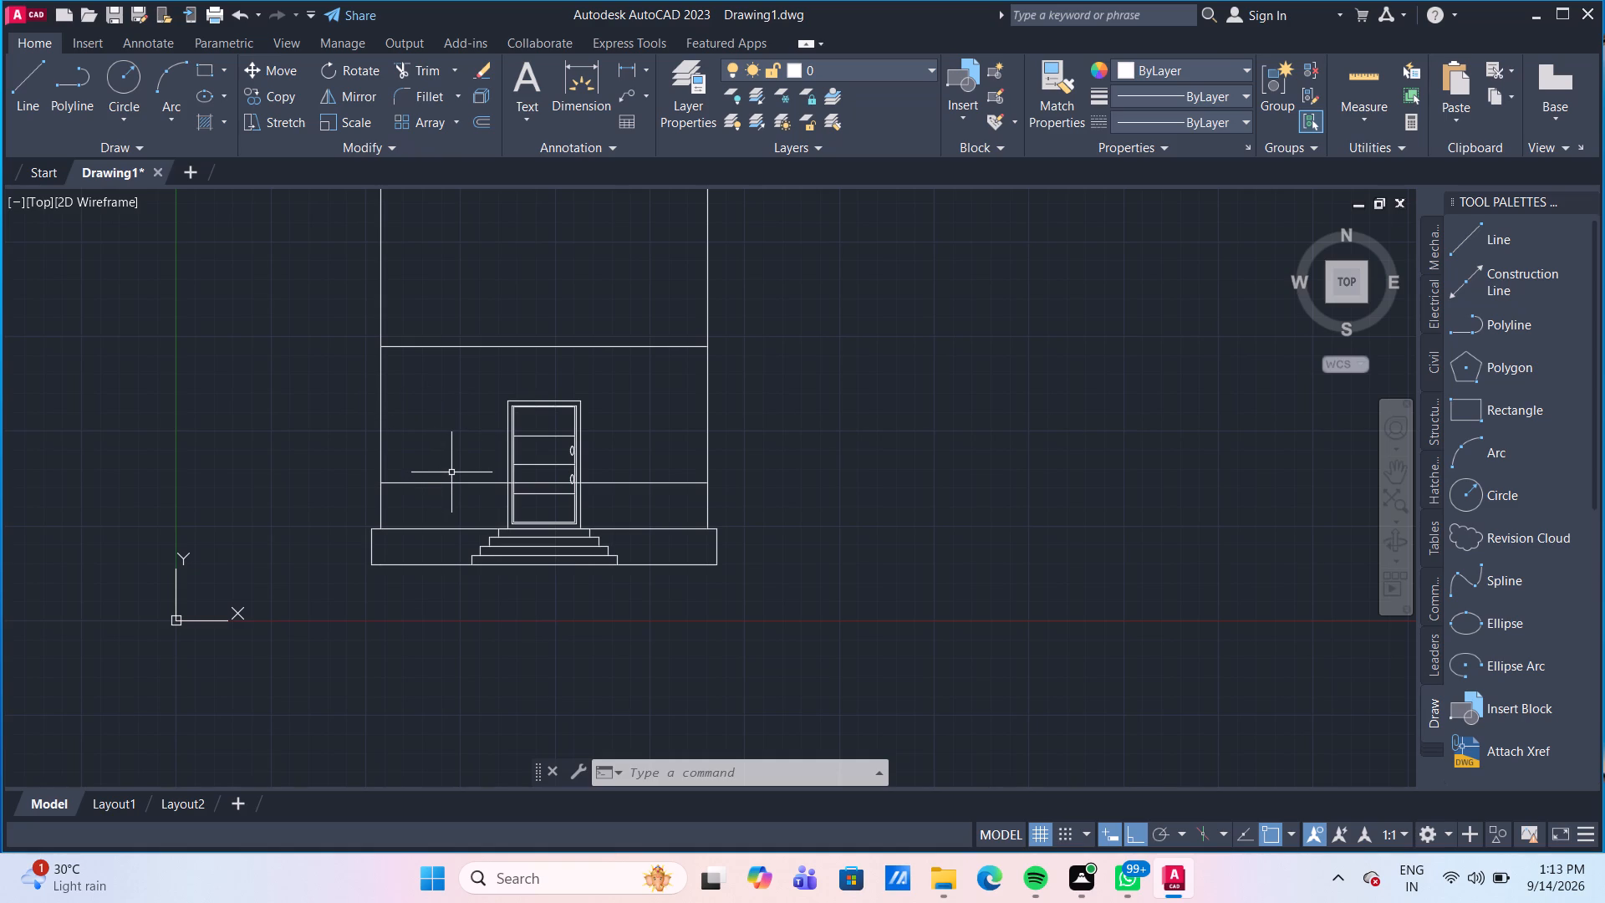
{"action": "scroll", "coordinate": [451, 470], "scroll_direction": "up", "scroll_amount": 1}
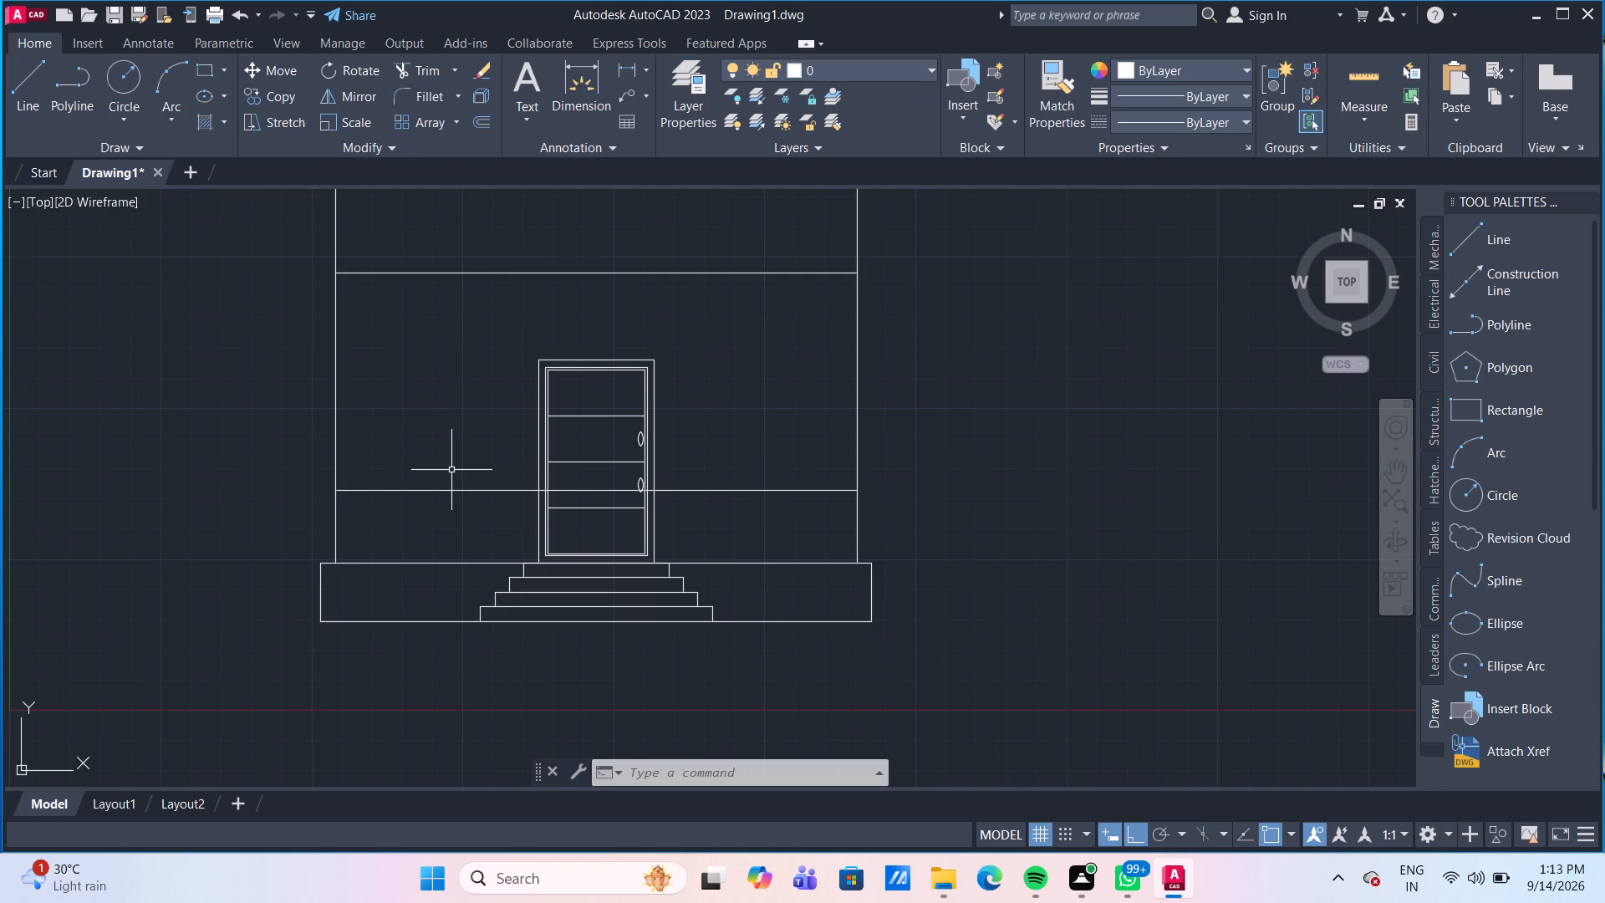
{"action": "scroll", "coordinate": [451, 470], "scroll_direction": "up", "scroll_amount": 1}
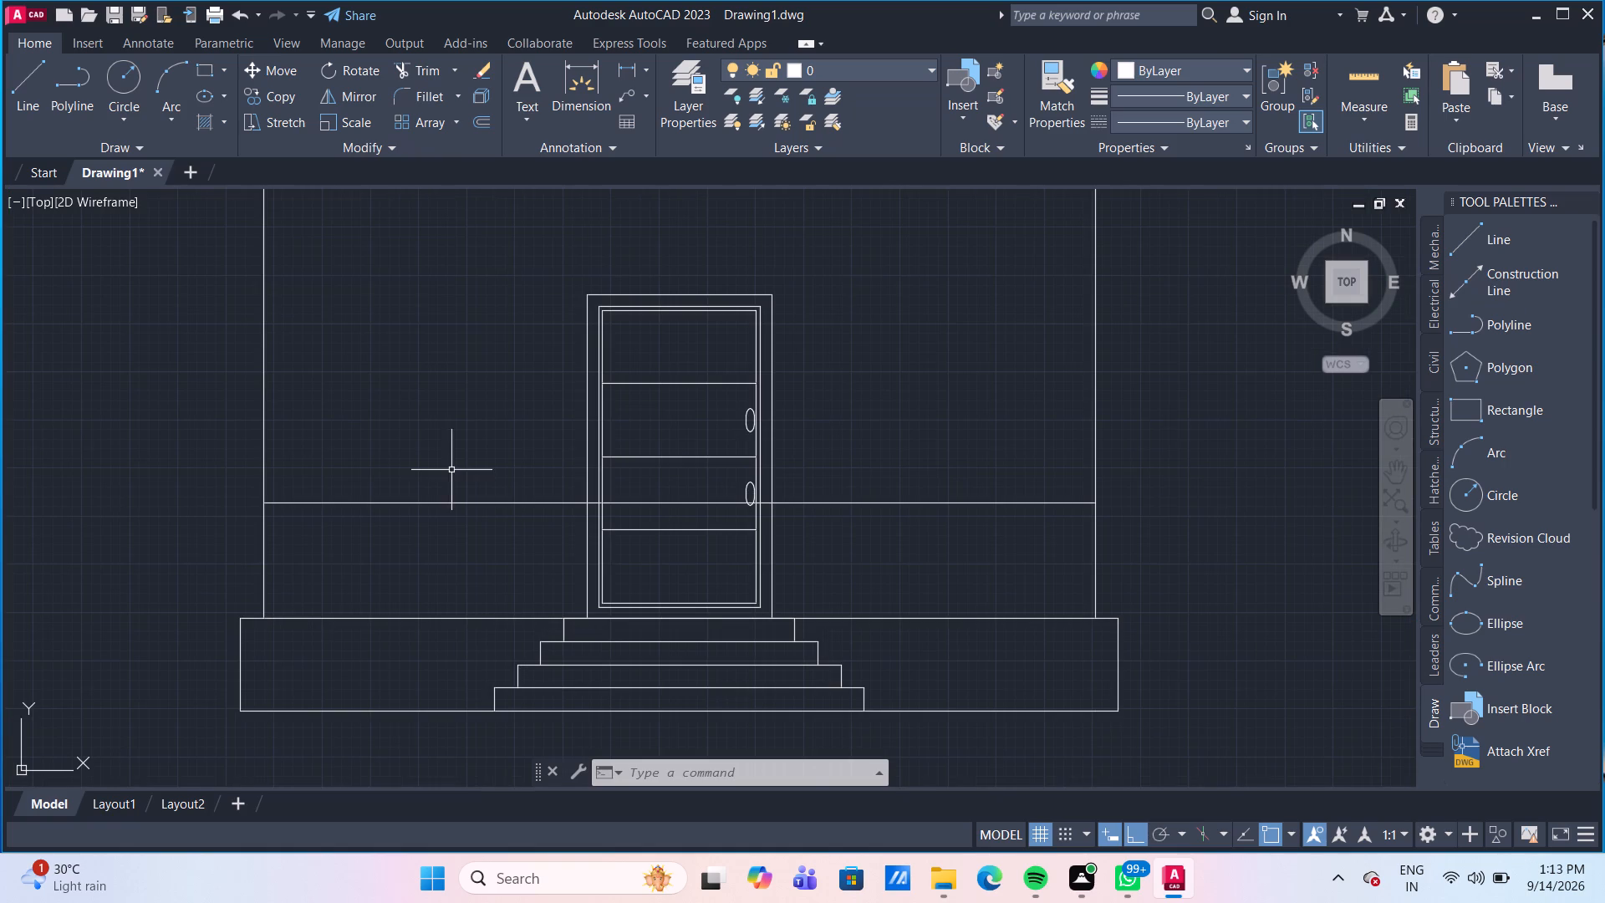
{"action": "middle_click", "coordinate": [450, 470]}
{"action": "scroll", "coordinate": [448, 470], "scroll_direction": "down", "scroll_amount": 1}
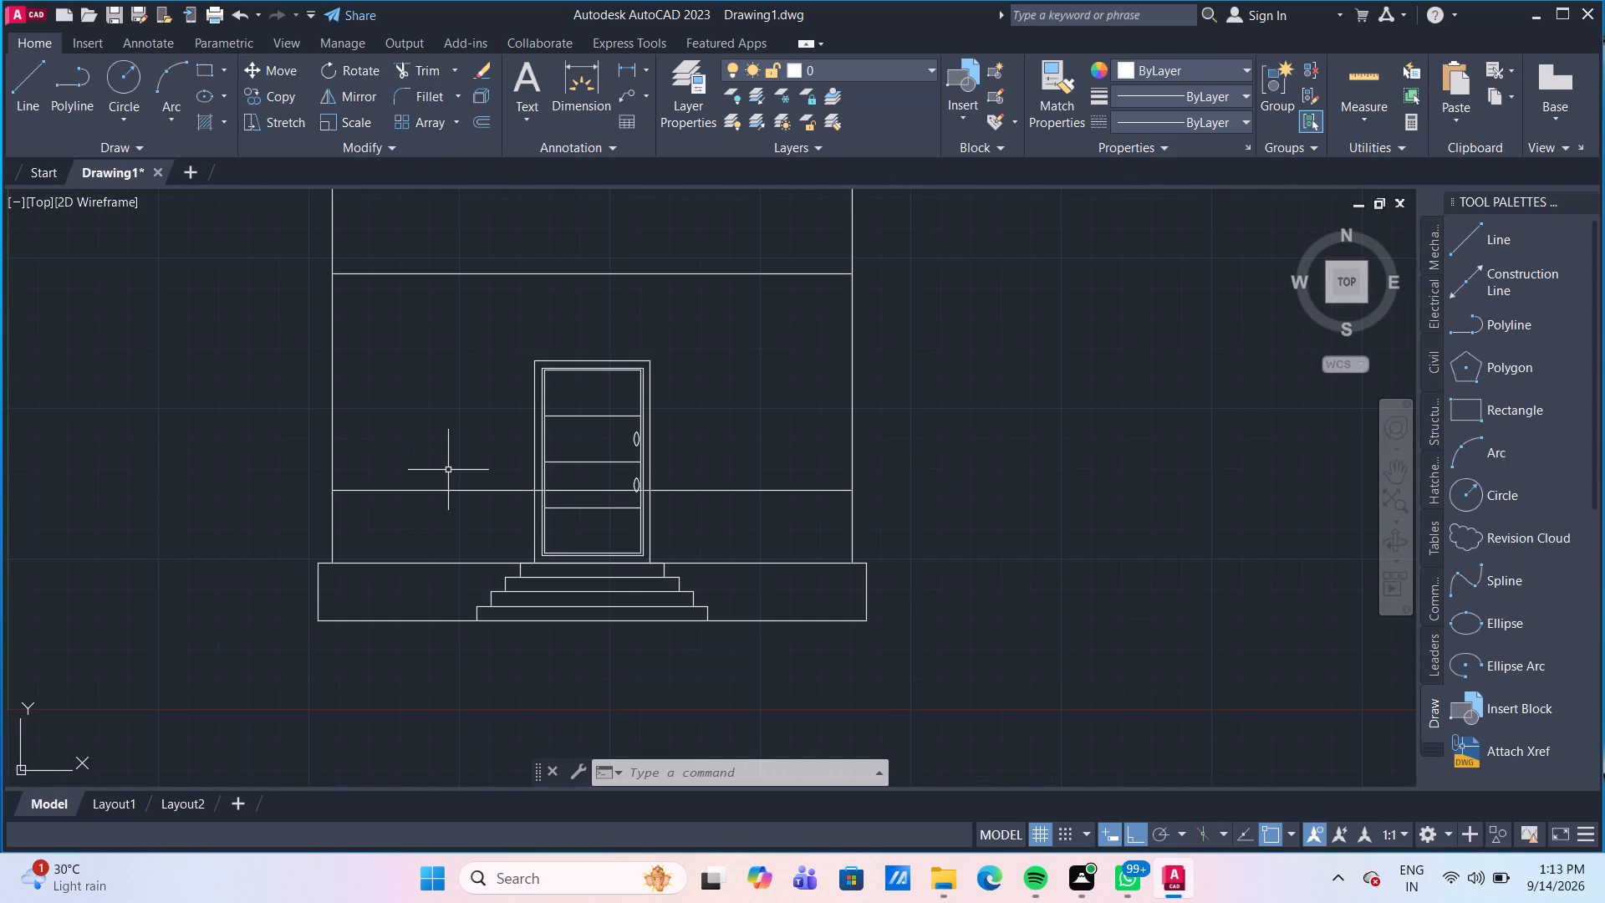
{"action": "scroll", "coordinate": [448, 470], "scroll_direction": "down", "scroll_amount": 1}
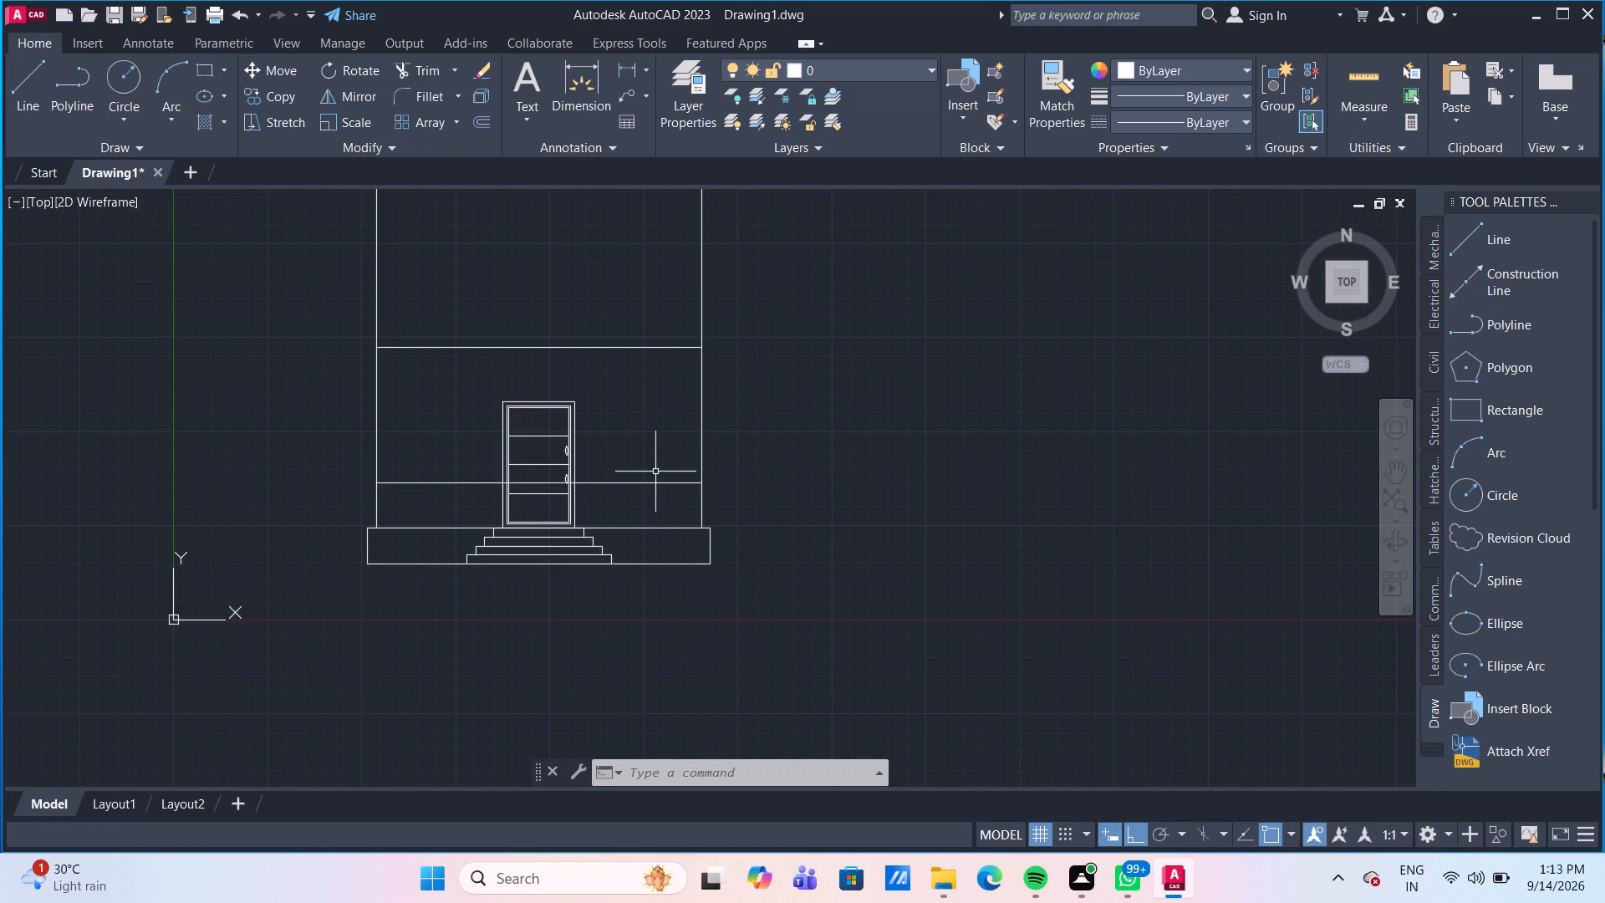
{"action": "middle_click_drag", "start_coordinate": [655, 472], "coordinate": [509, 444]}
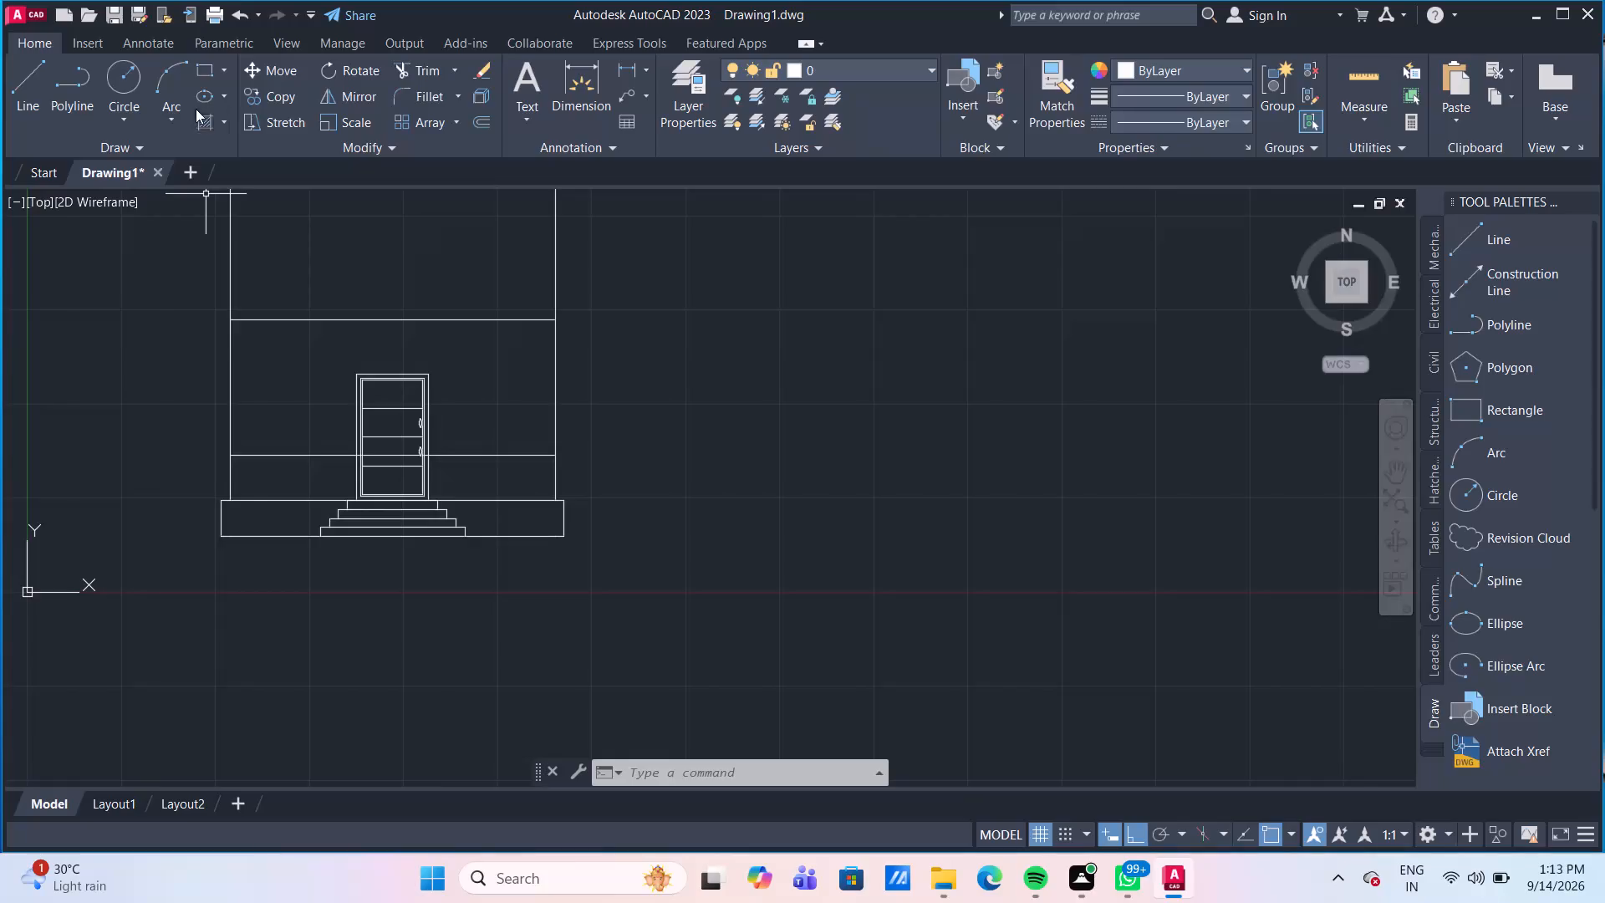
{"action": "left_click", "coordinate": [203, 62]}
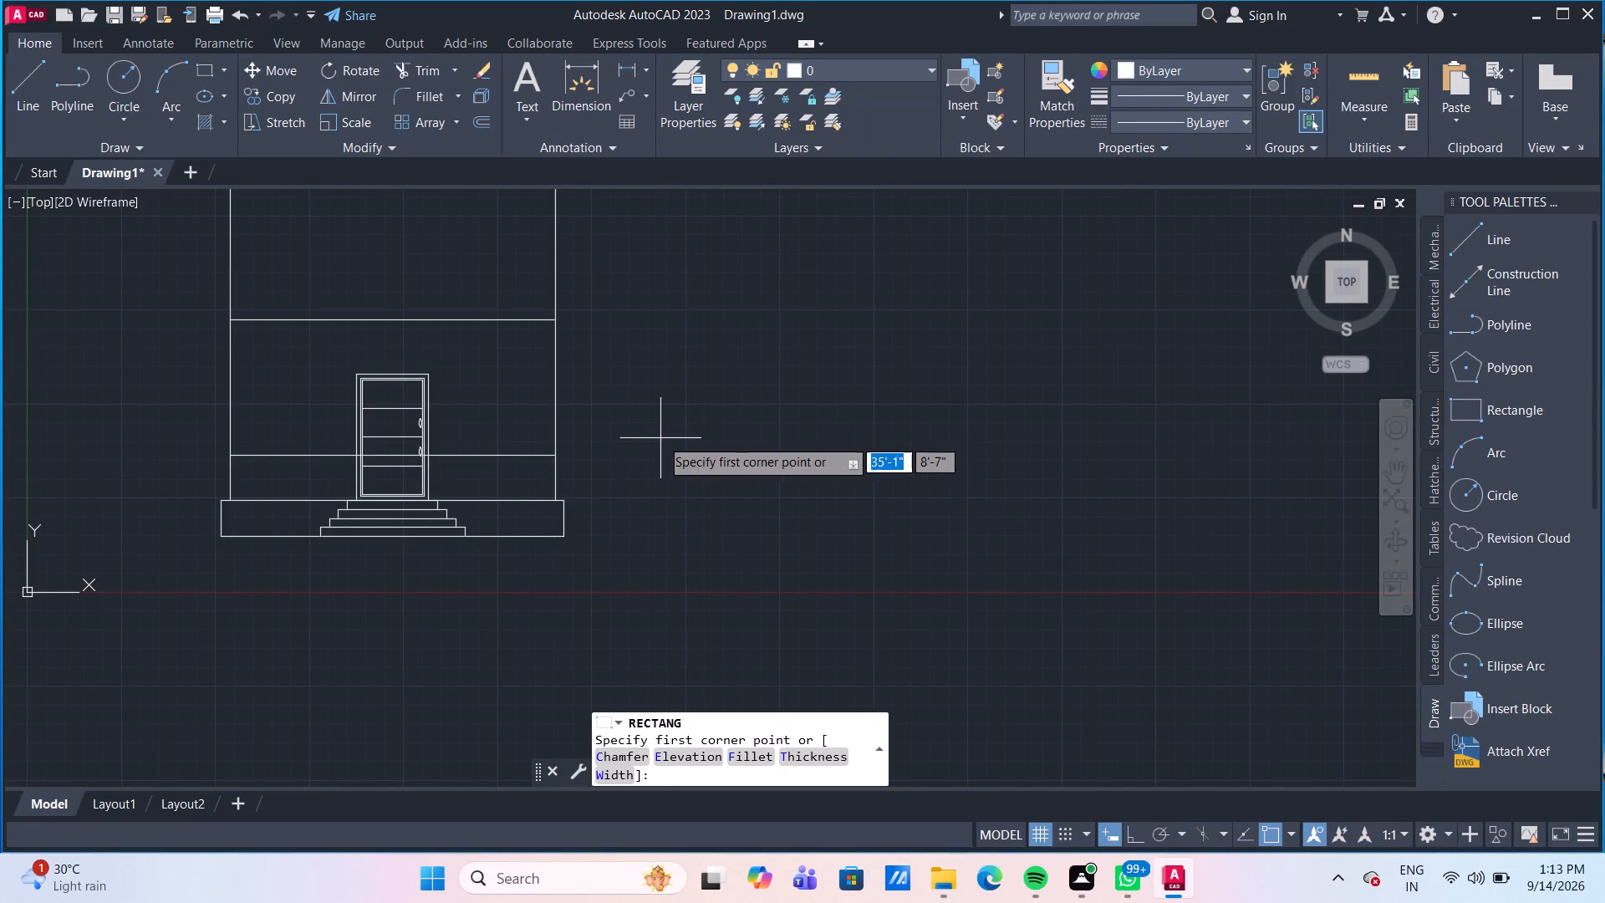
{"action": "left_click", "coordinate": [660, 438]}
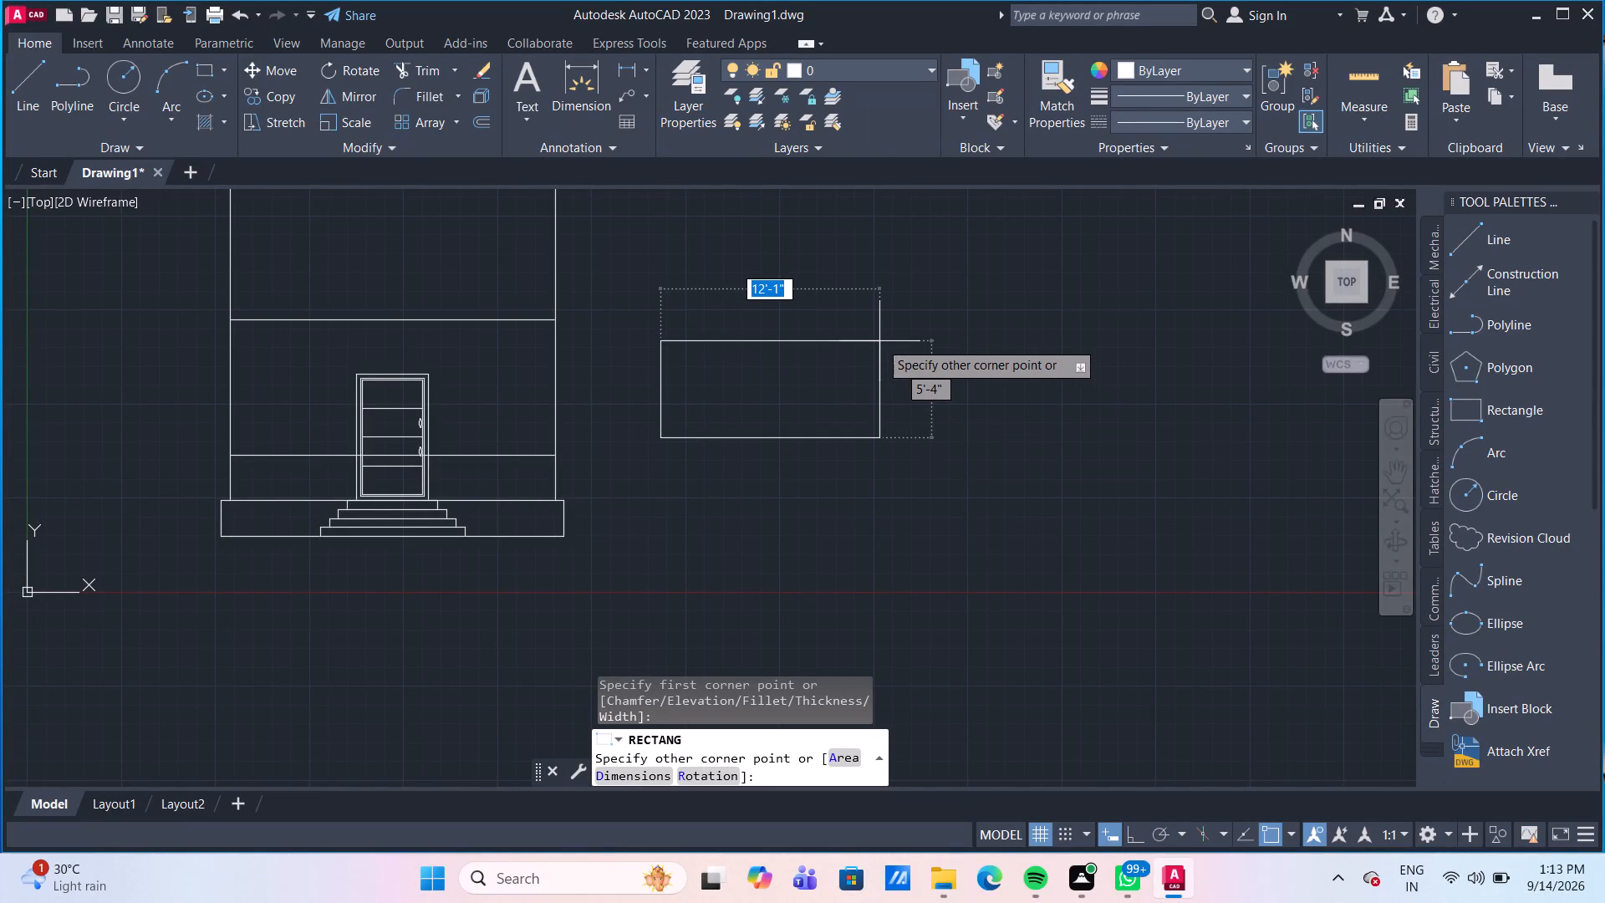
{"action": "key", "text": "3"}
{"action": "key", "text": "apostrophe"}
{"action": "key", "text": "Tab"}
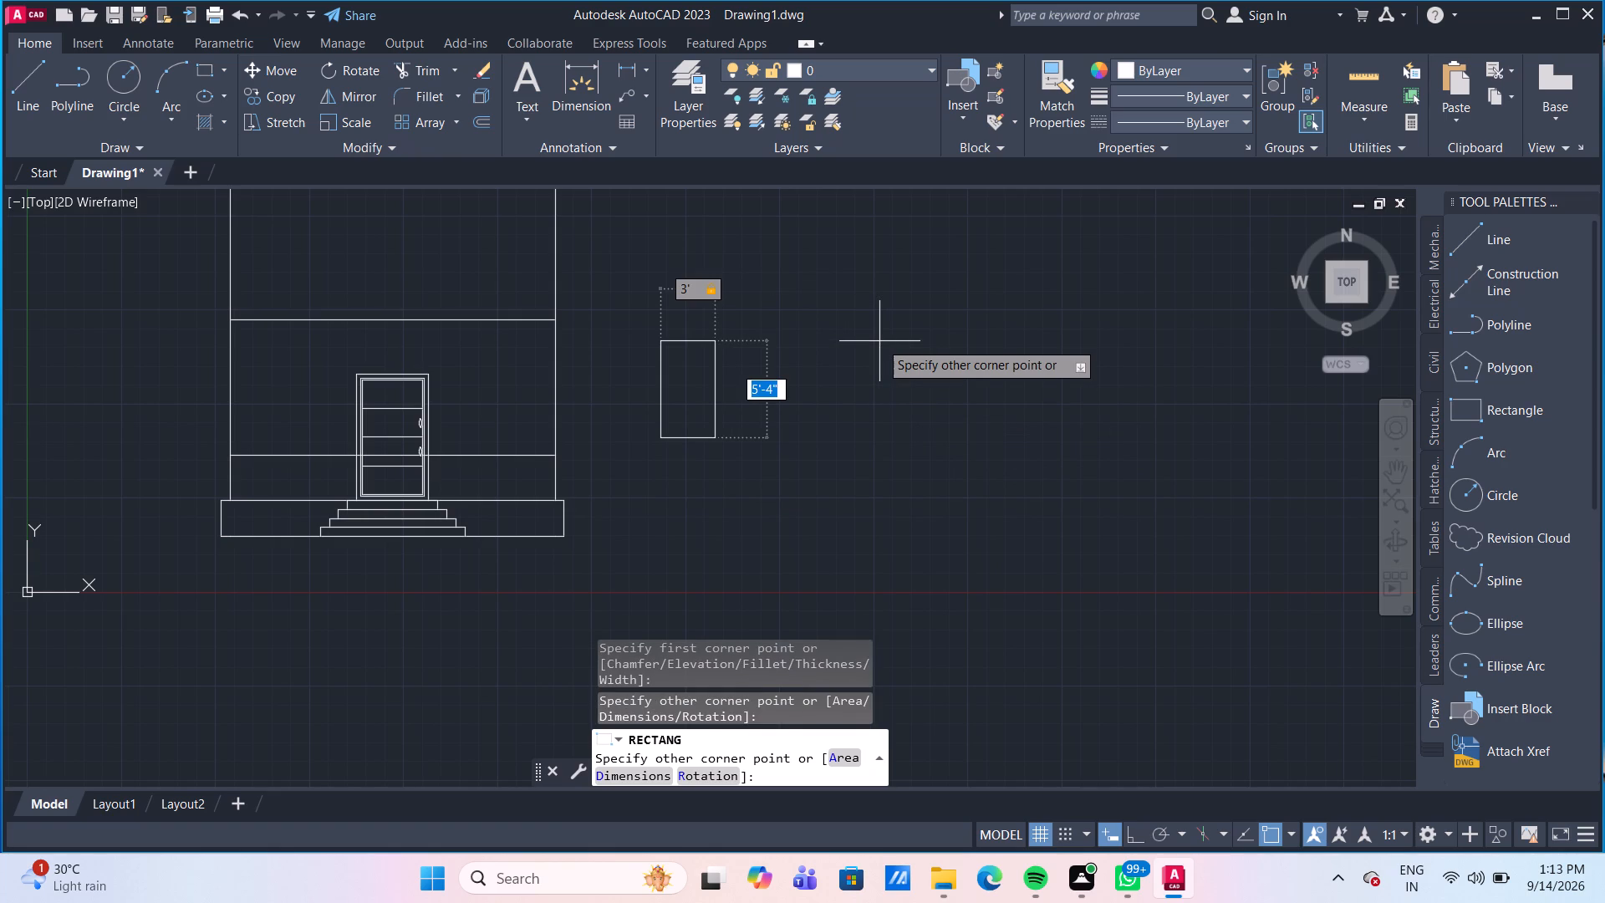
{"action": "key", "text": "4"}
{"action": "key", "text": "apostrophe"}
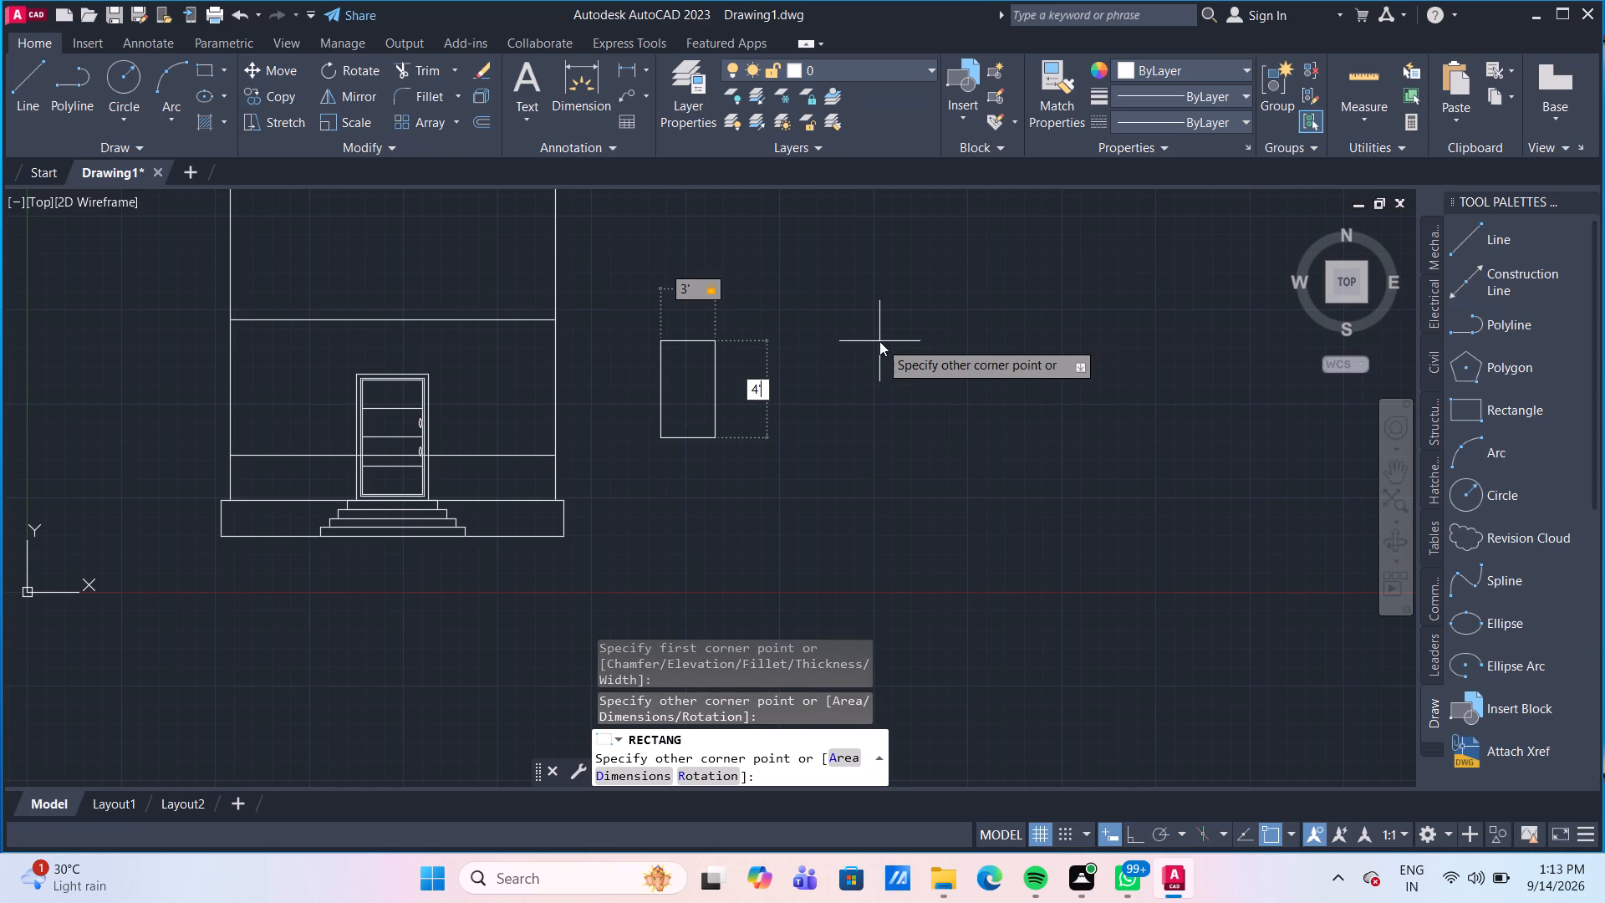
{"action": "key", "text": "Return"}
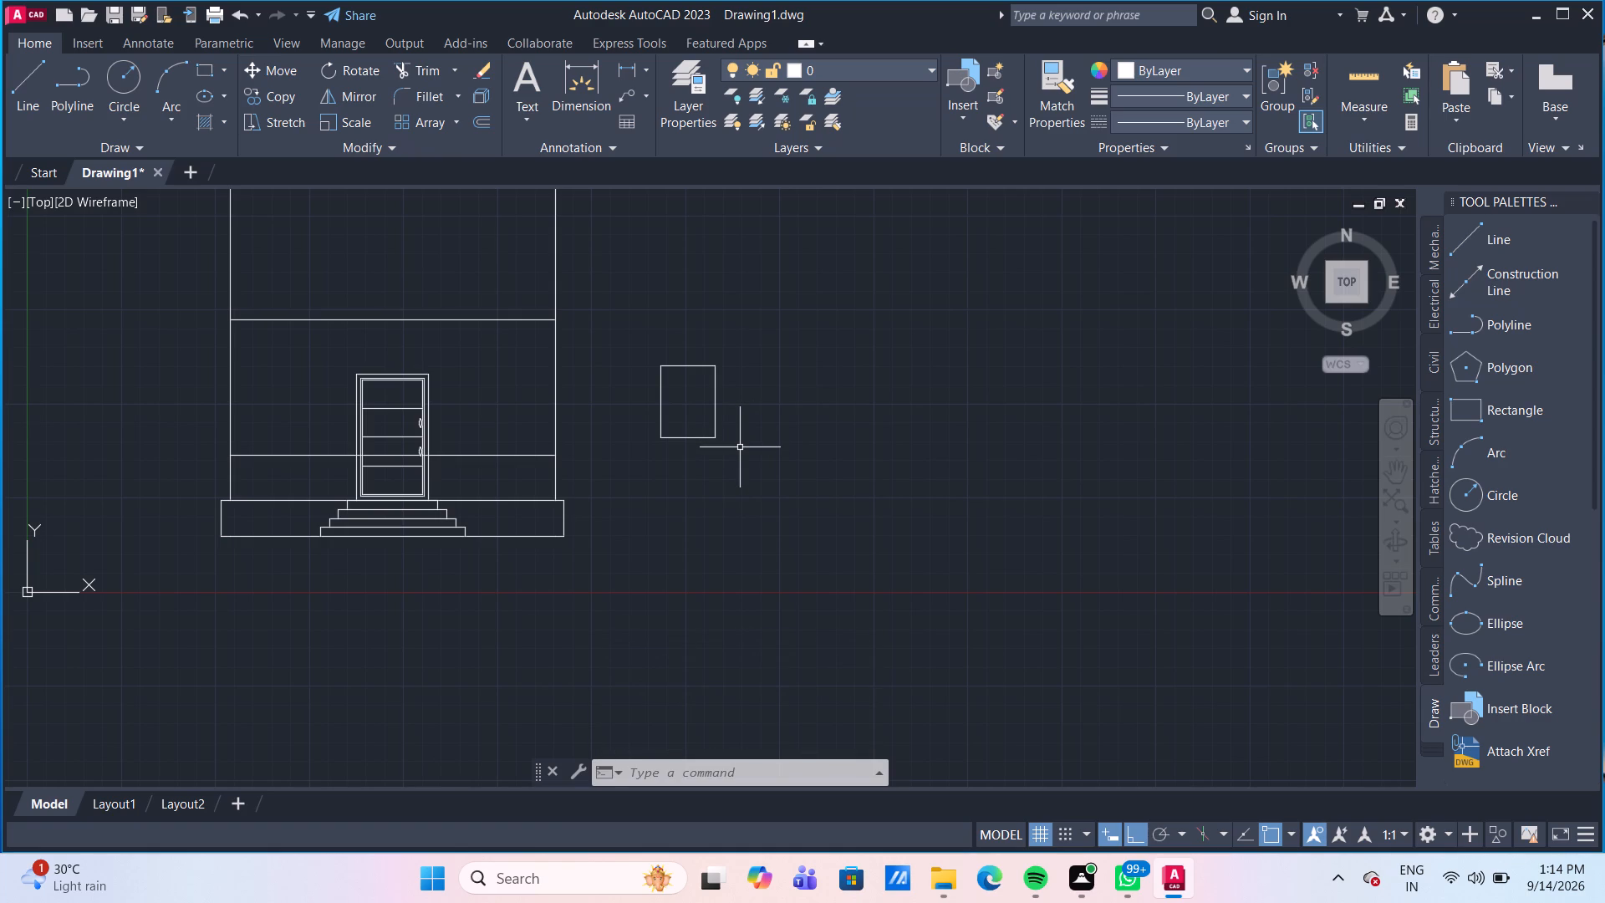
Explode the window rectangle in the empty space beside the house into separate lines.
{"action": "left_click_drag", "start_coordinate": [740, 447], "coordinate": [722, 431]}
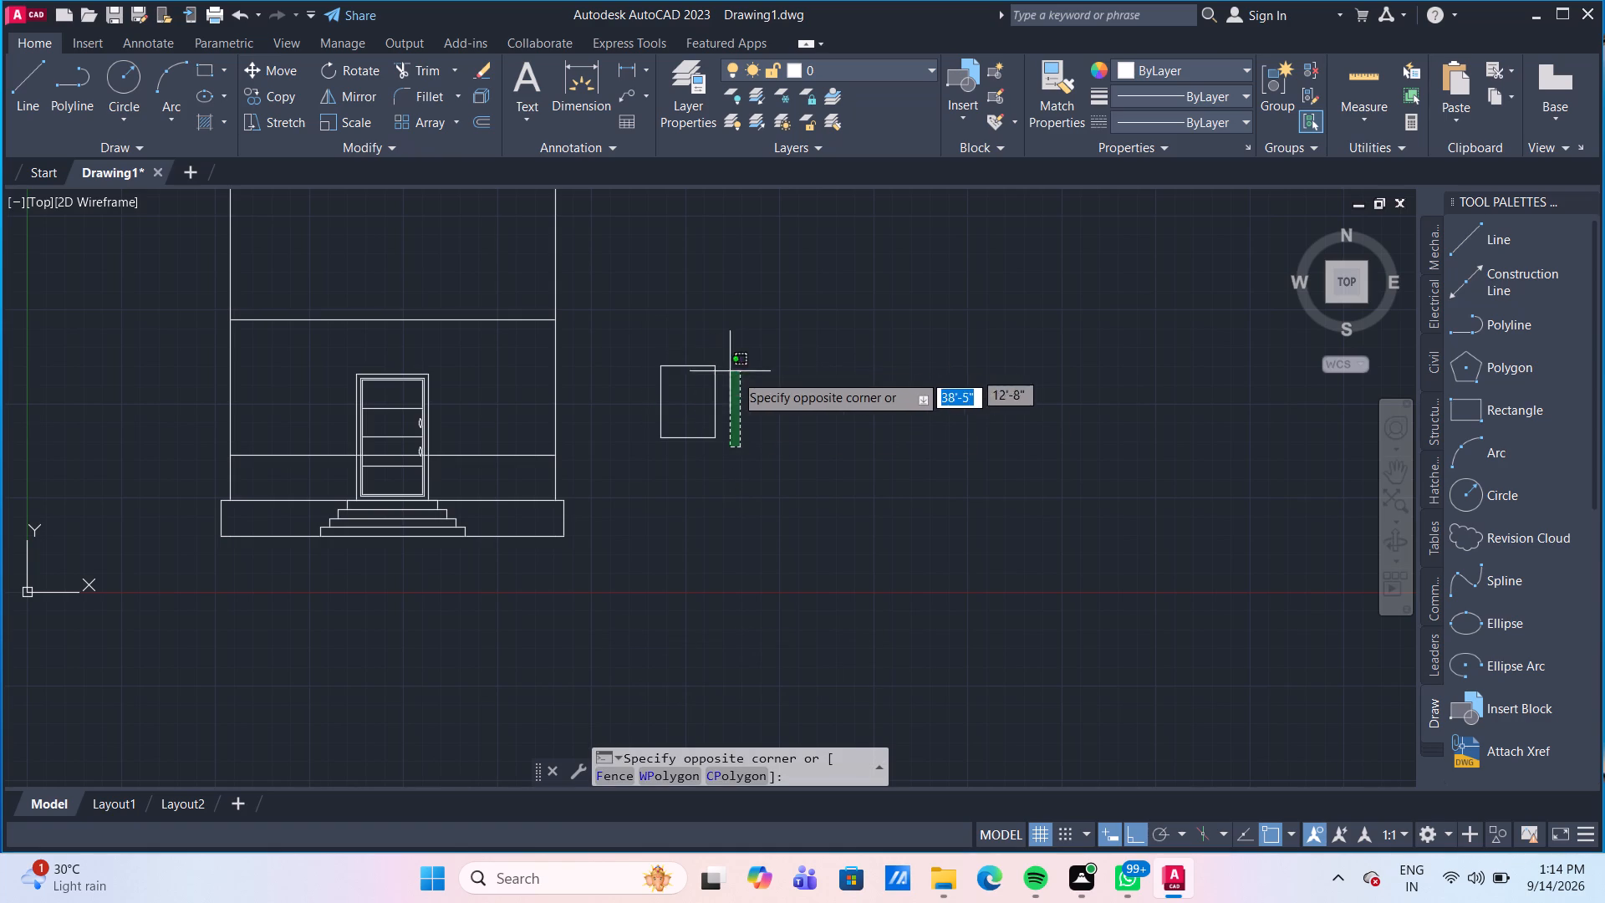
{"action": "left_click", "coordinate": [643, 347]}
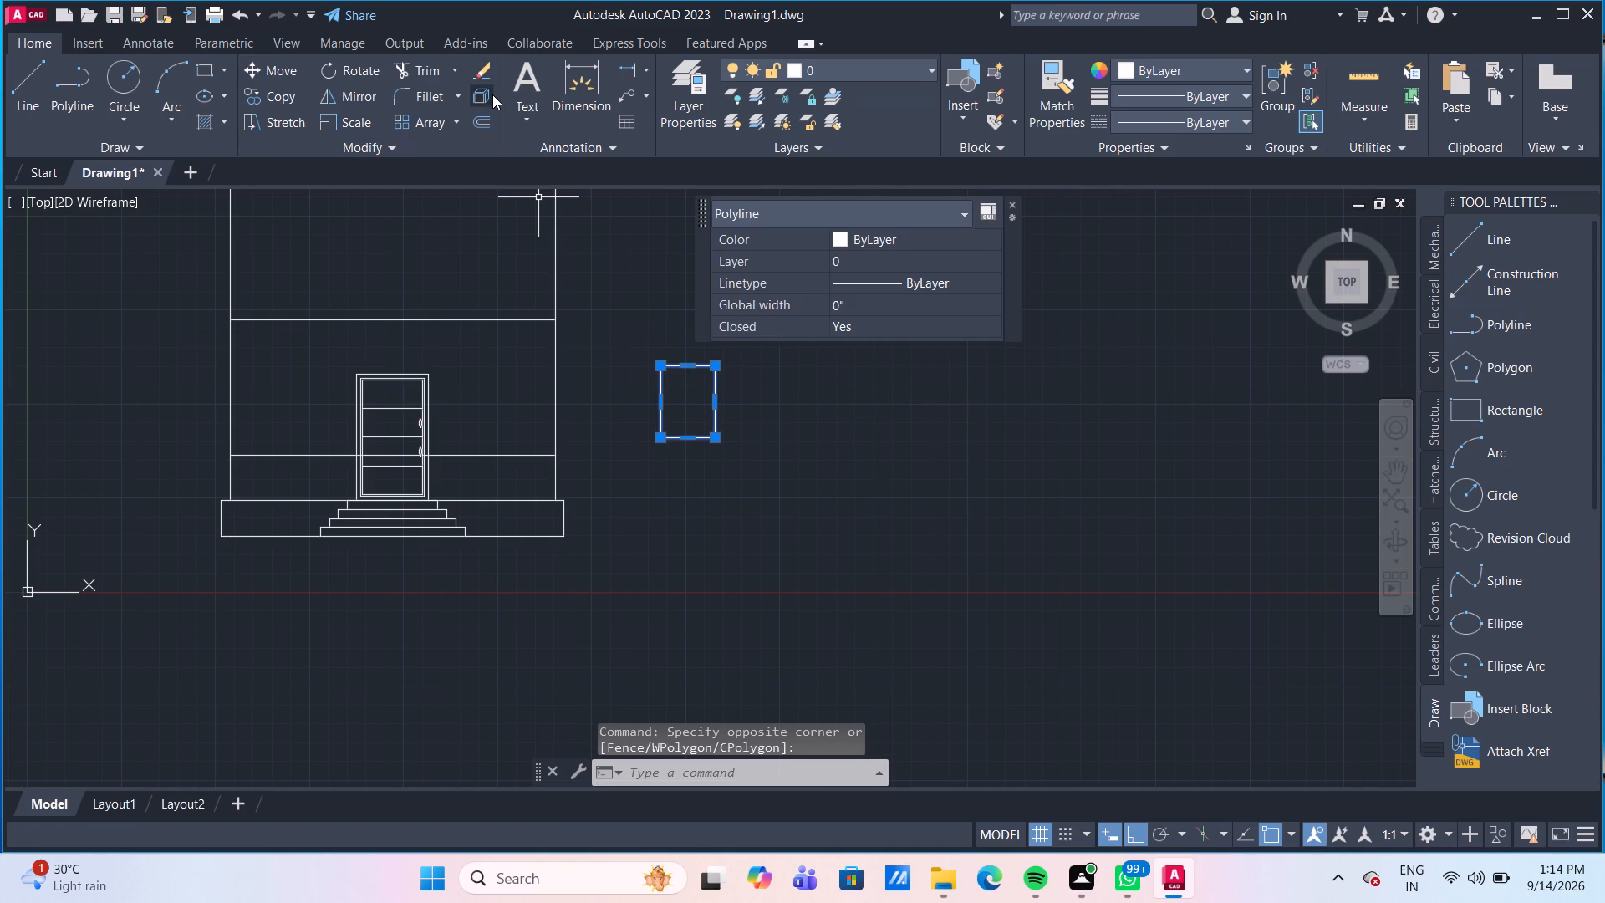
{"action": "left_click", "coordinate": [490, 95]}
Stretch the right side of the exploded window outline 2' horizontally outward to widen it.
{"action": "left_click_drag", "start_coordinate": [731, 452], "coordinate": [702, 399]}
{"action": "left_click", "coordinate": [698, 361]}
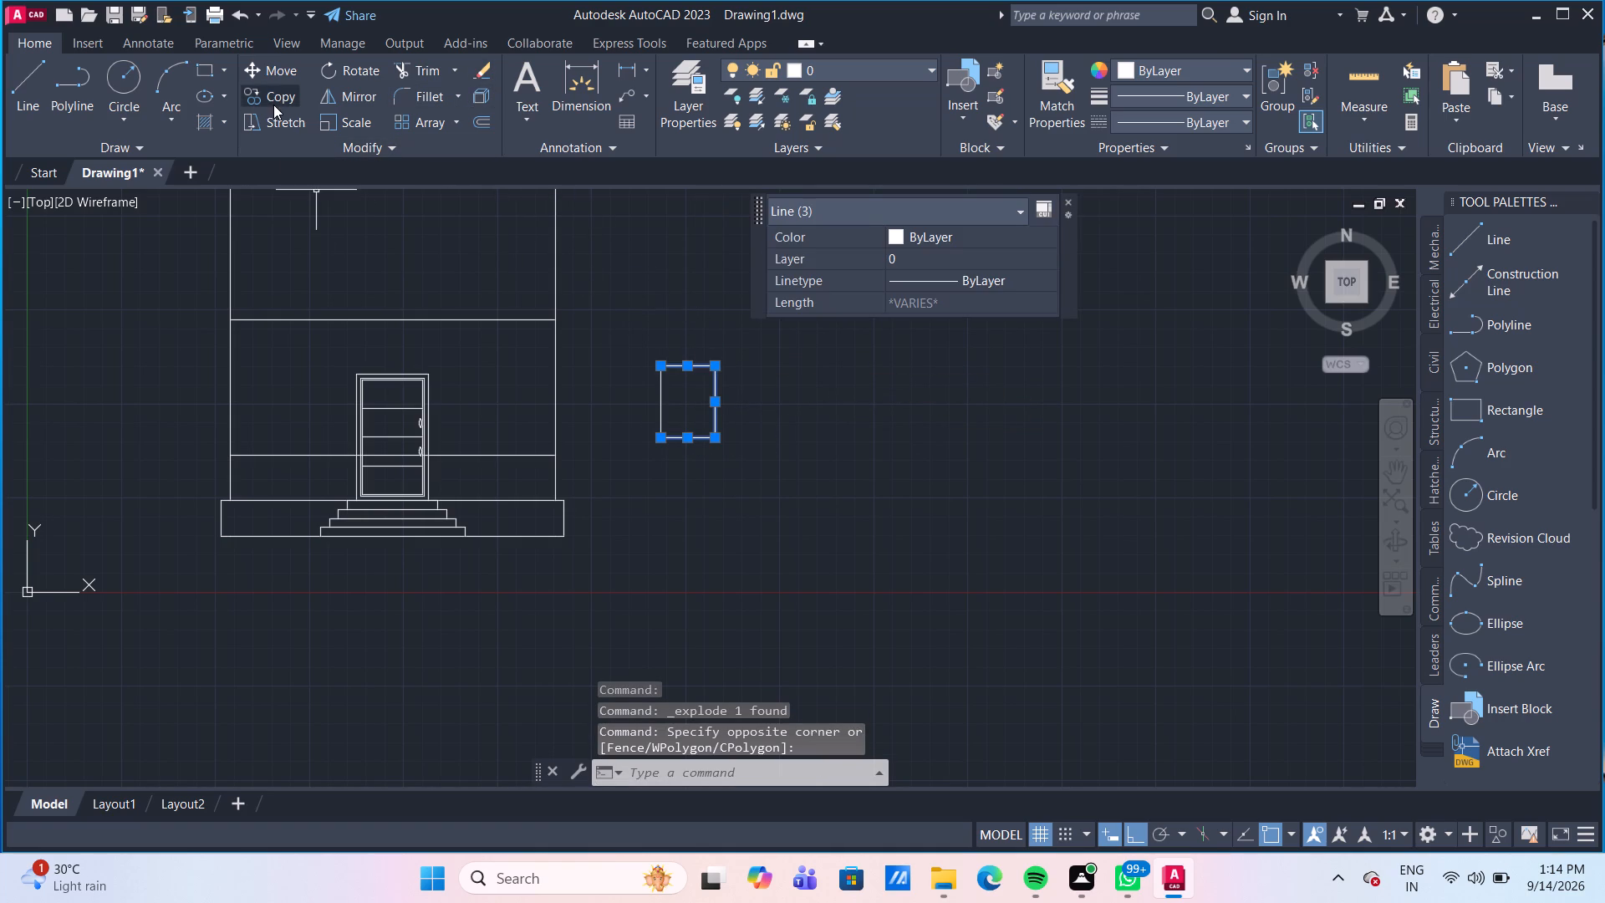
{"action": "left_click", "coordinate": [276, 127]}
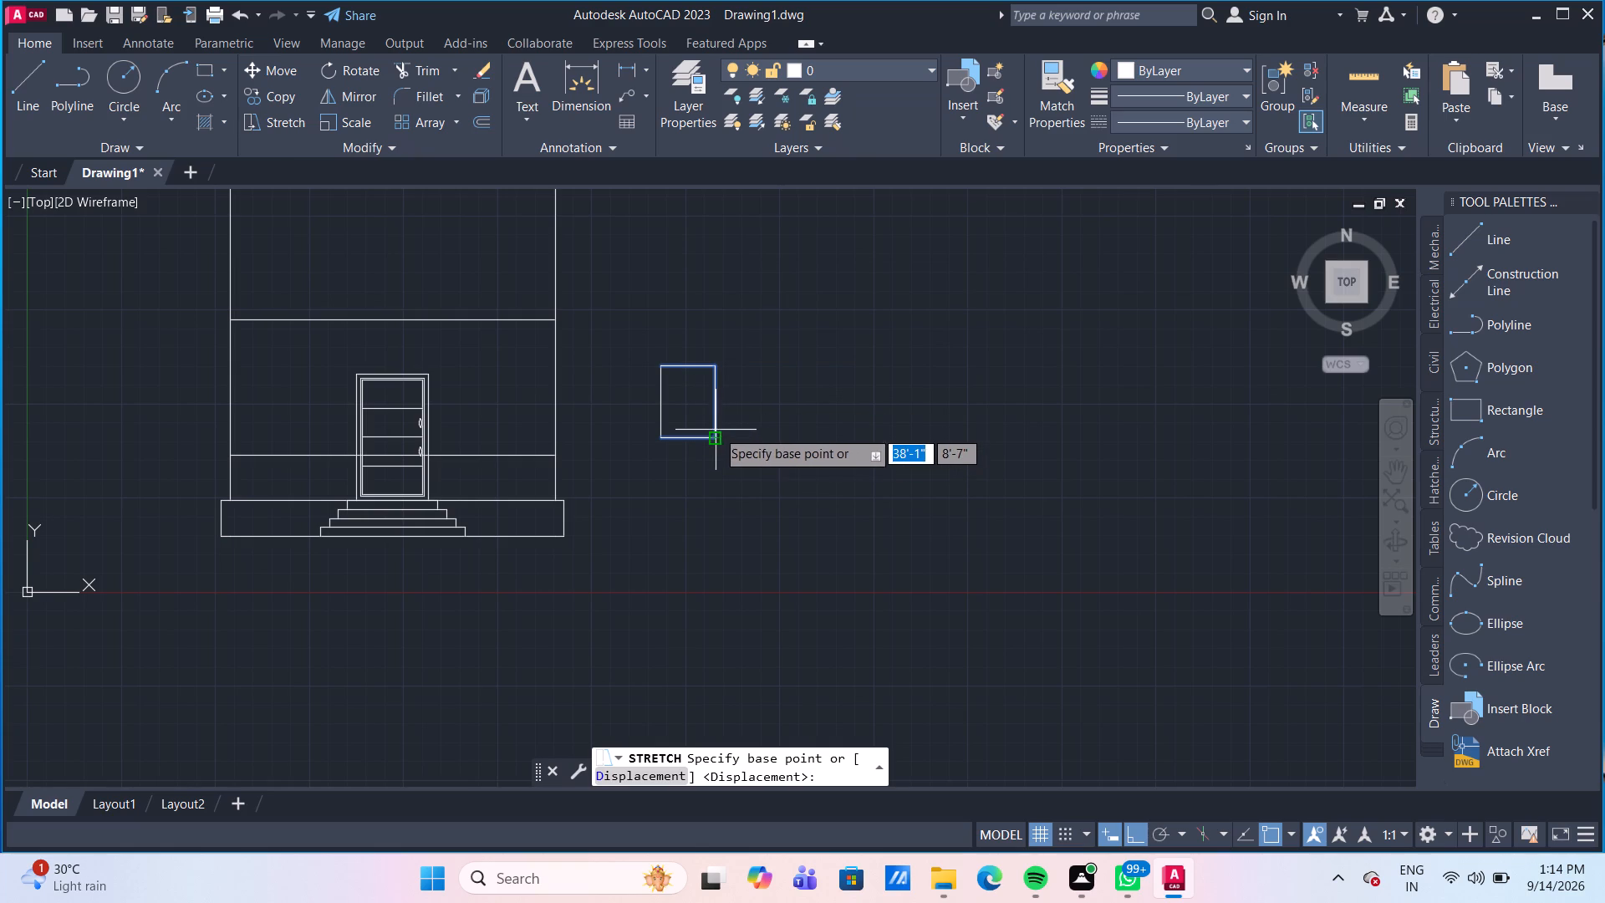
{"action": "left_click", "coordinate": [718, 436]}
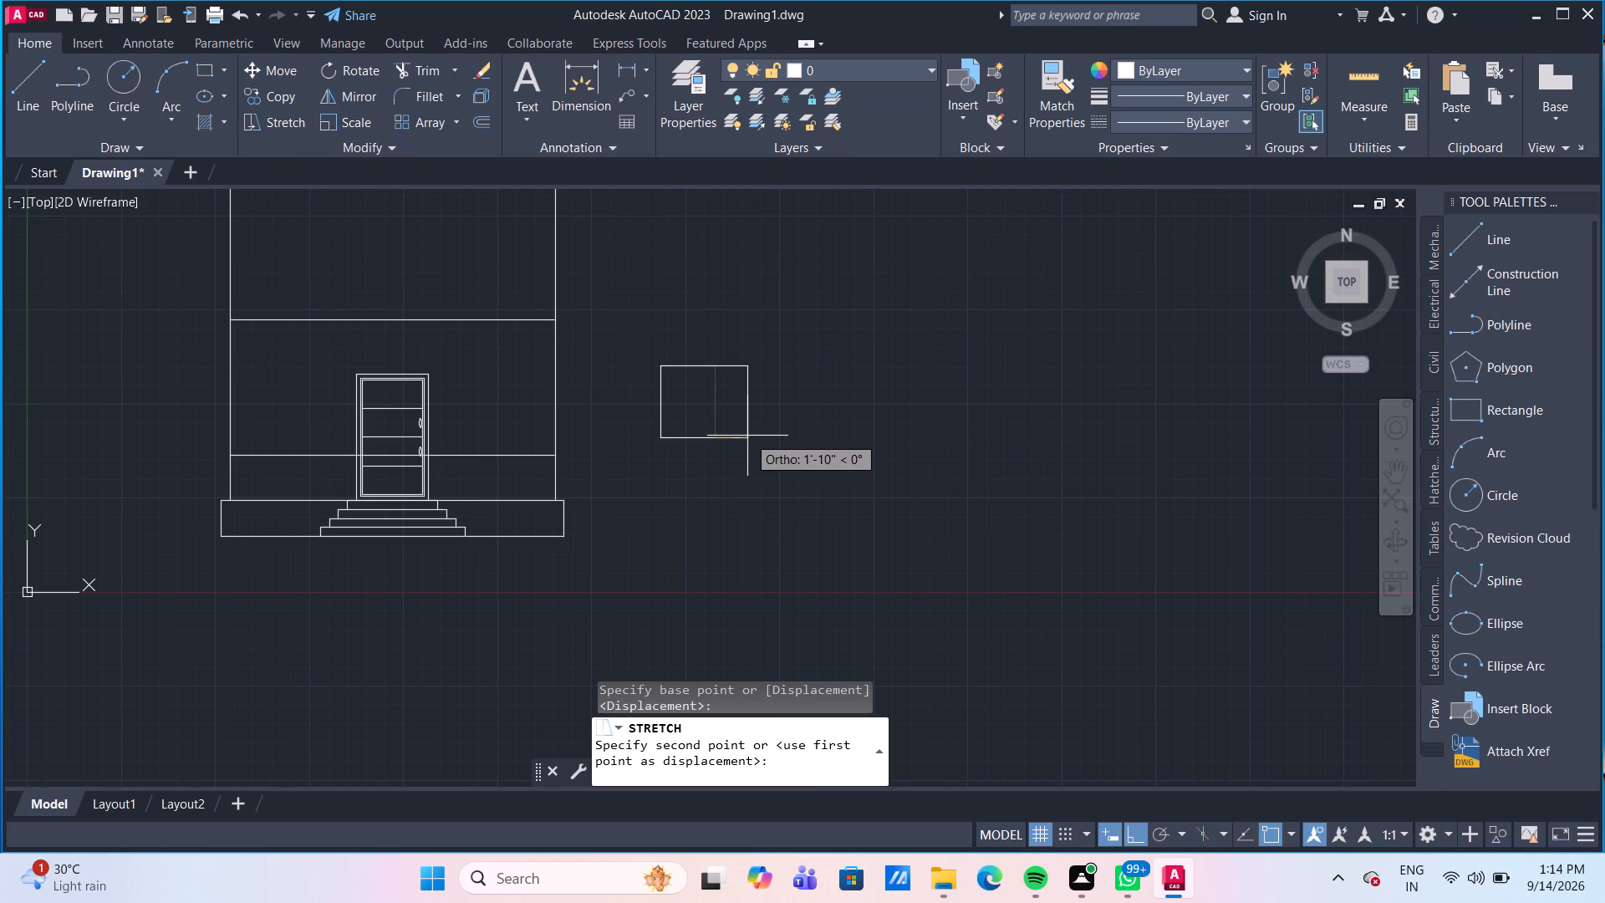
{"action": "type", "text": "2'"}
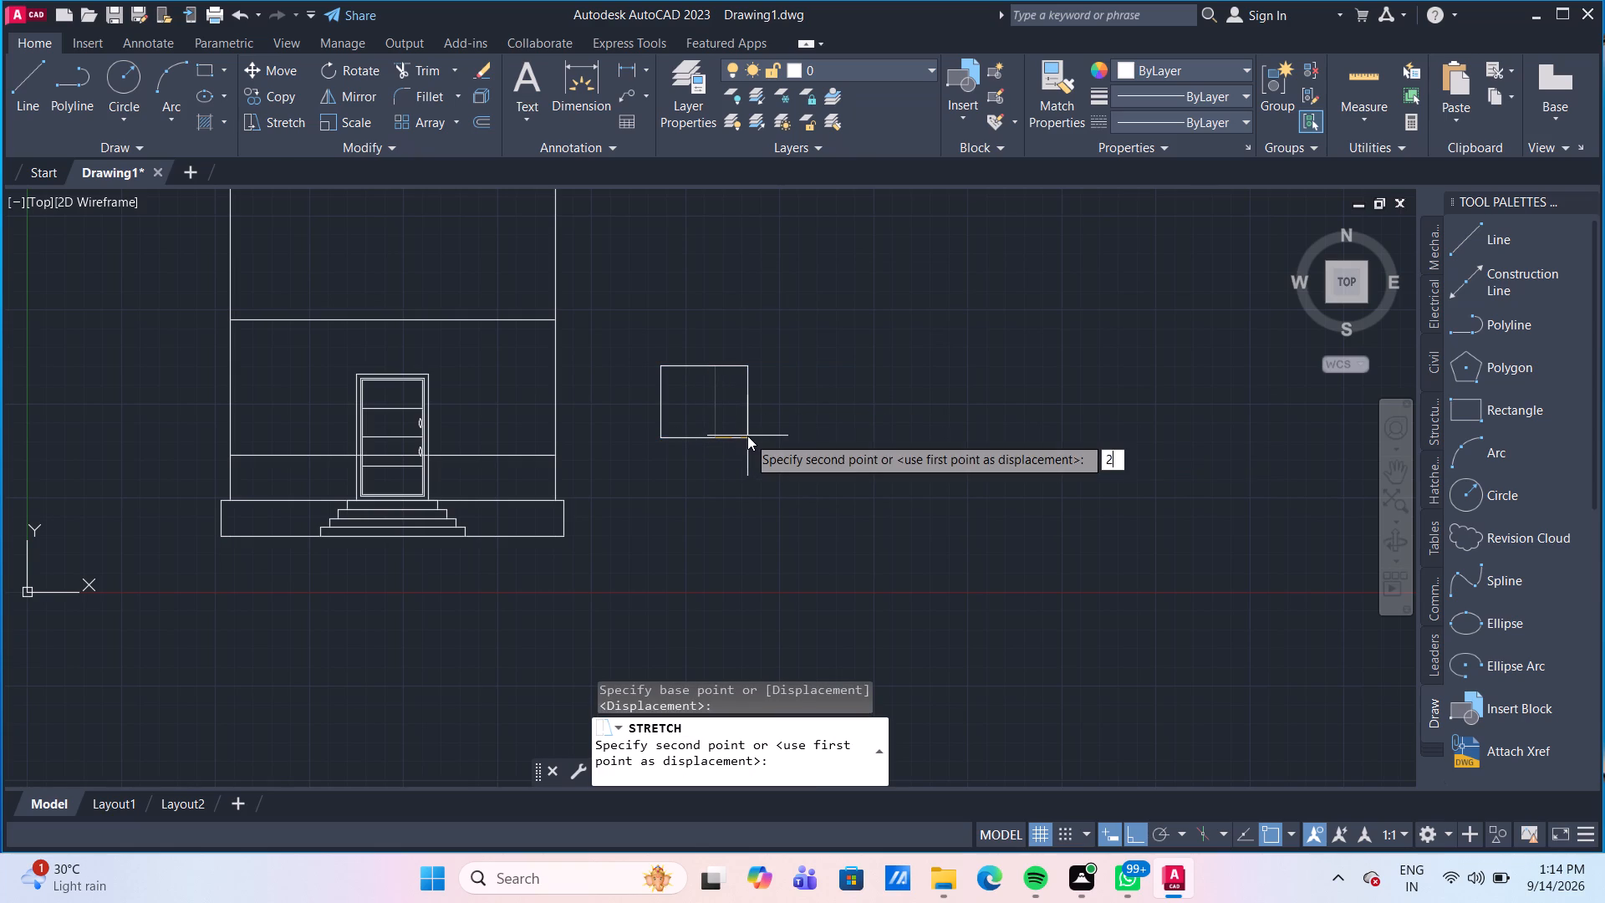
{"action": "key", "text": "Return"}
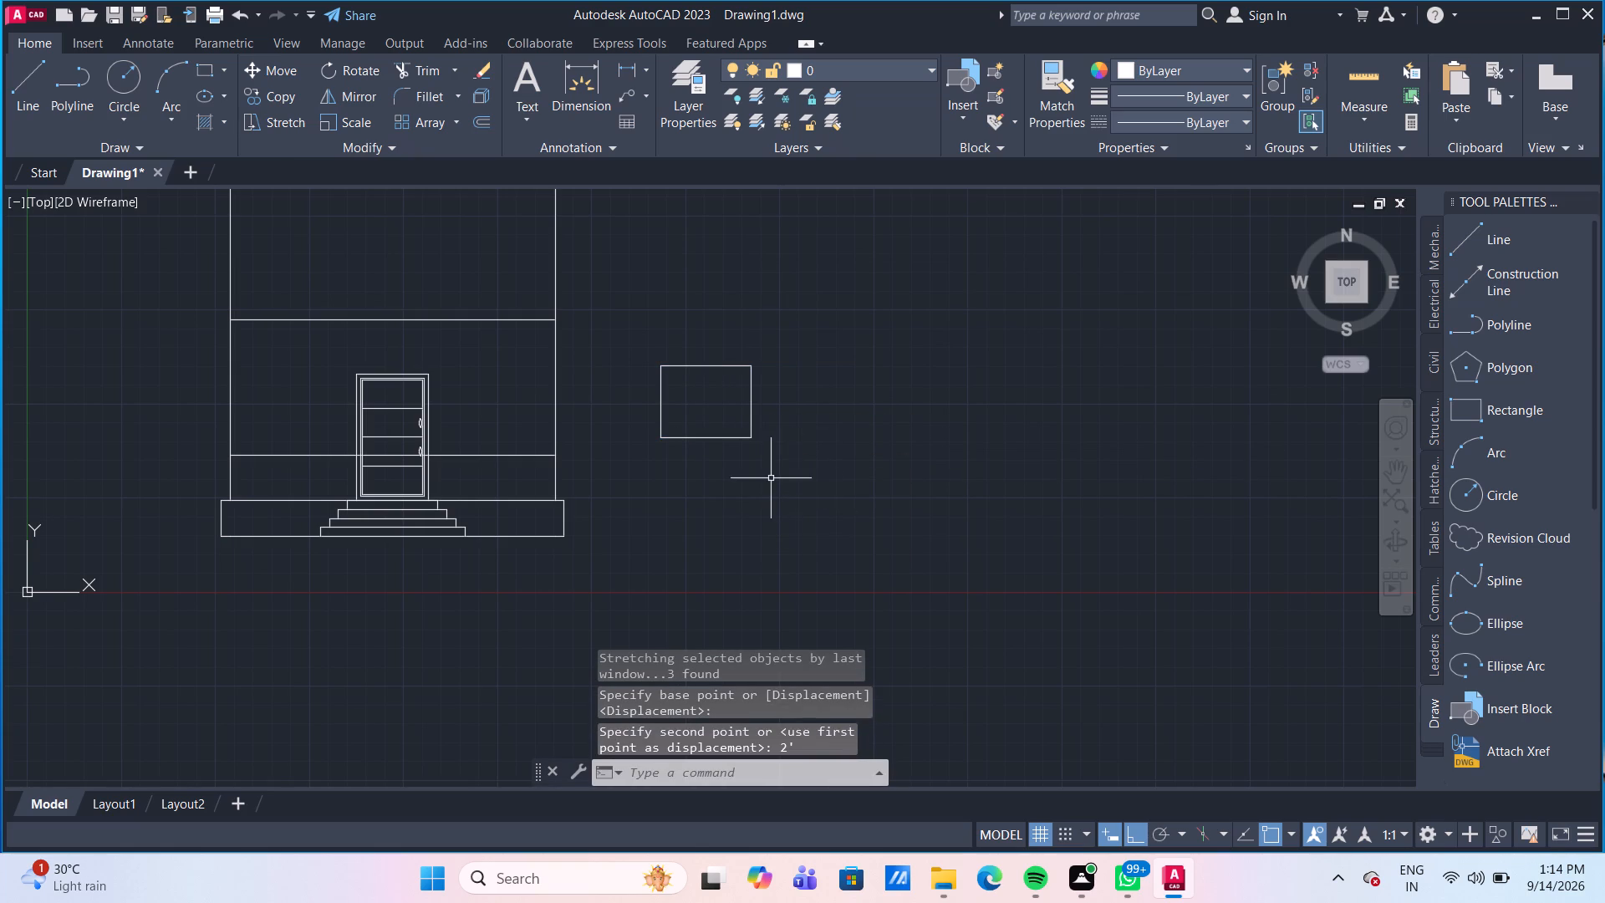
Move the window outline by its bottom left corner, with ortho off, about 22'-8" leftward onto the ground-floor wall left of the door.
{"action": "scroll", "coordinate": [752, 448], "scroll_direction": "up", "scroll_amount": 1}
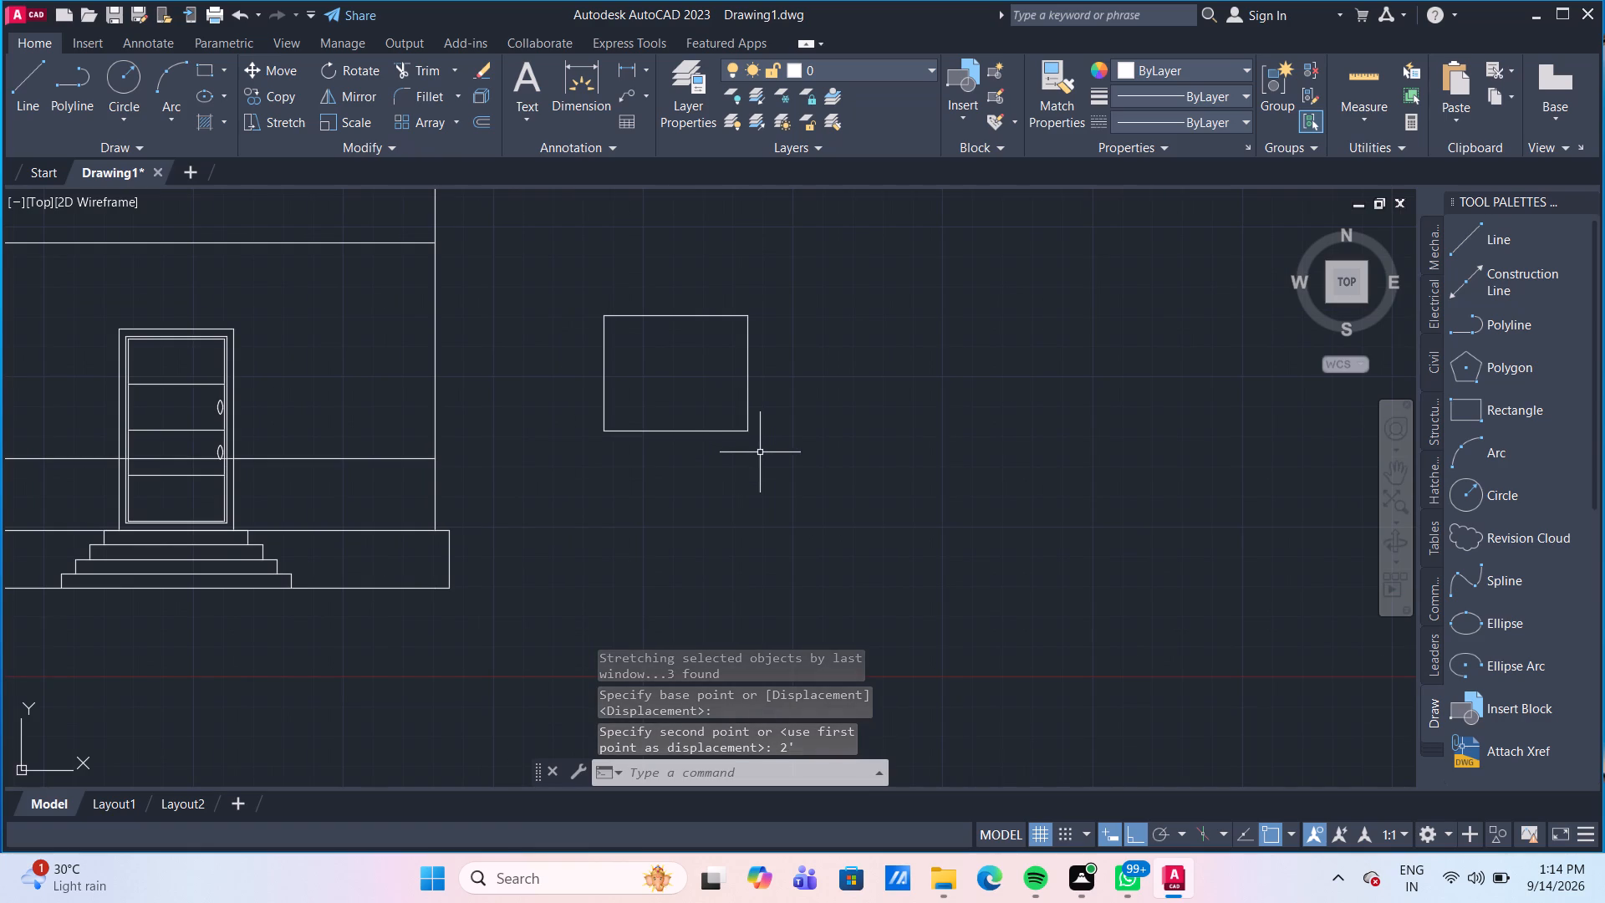
{"action": "left_click", "coordinate": [771, 449]}
{"action": "left_click", "coordinate": [546, 273]}
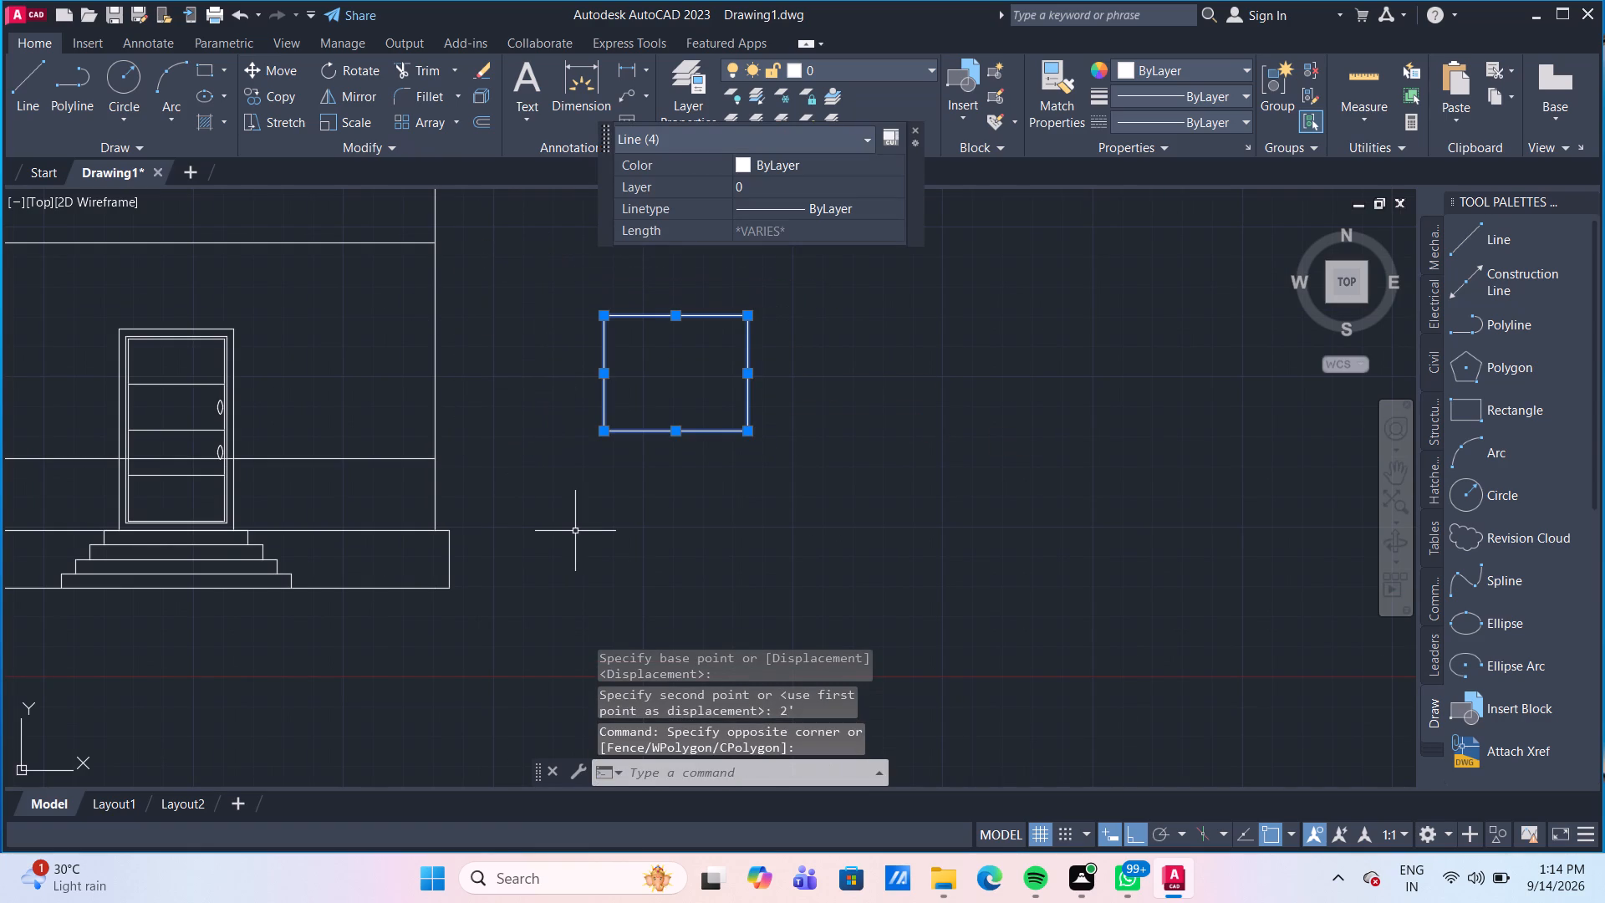
{"action": "key", "text": "m"}
{"action": "key", "text": "Return"}
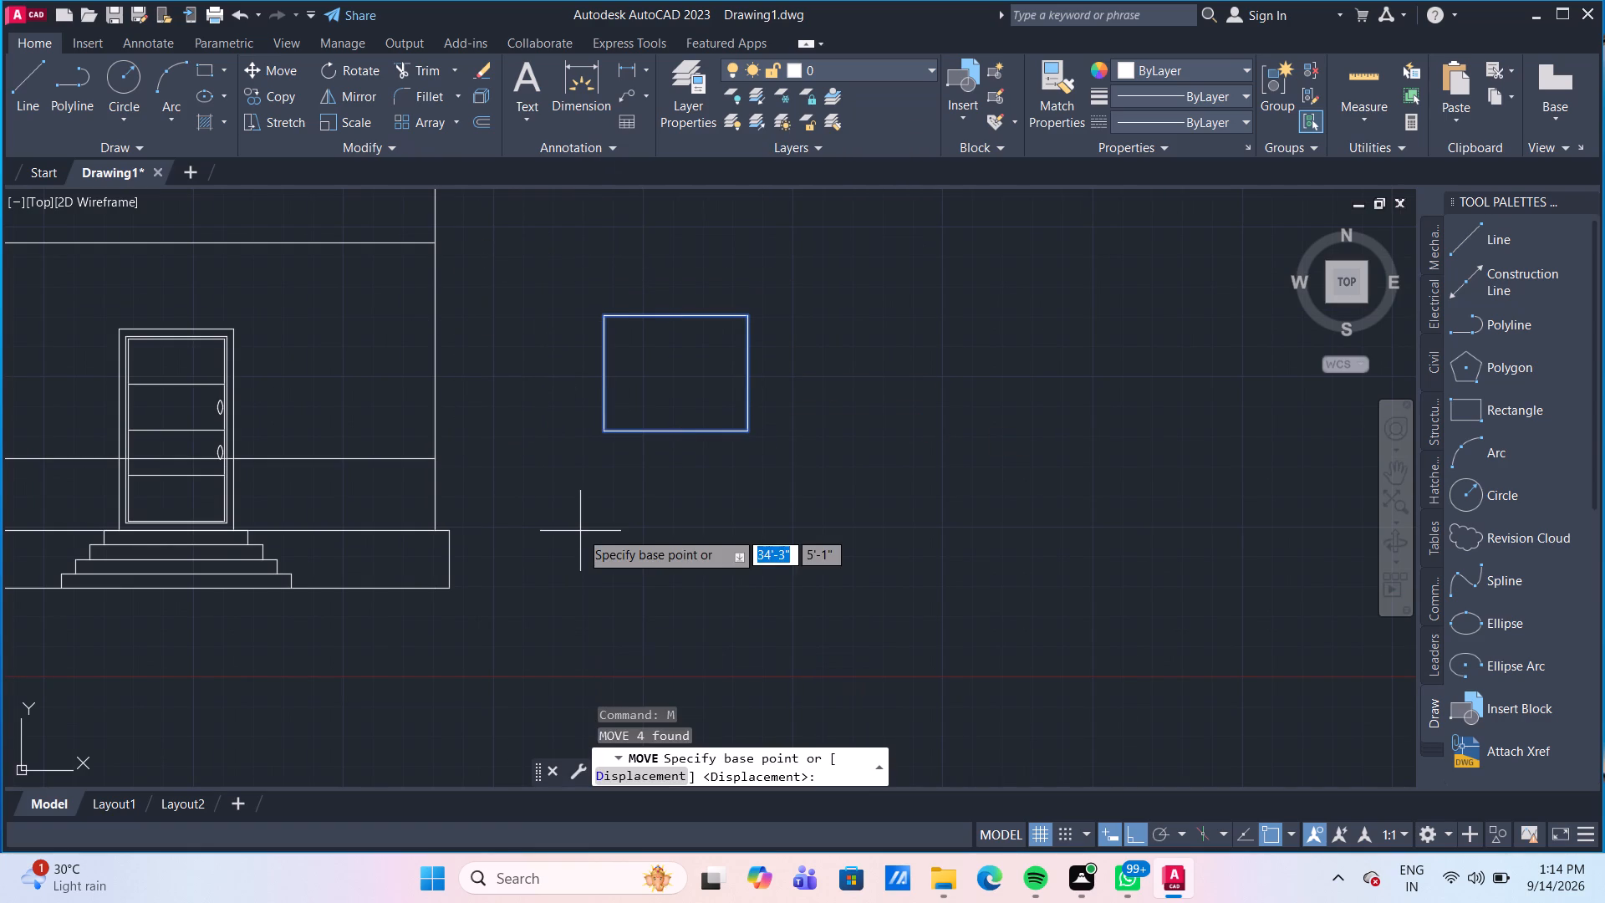
{"action": "left_click", "coordinate": [604, 434]}
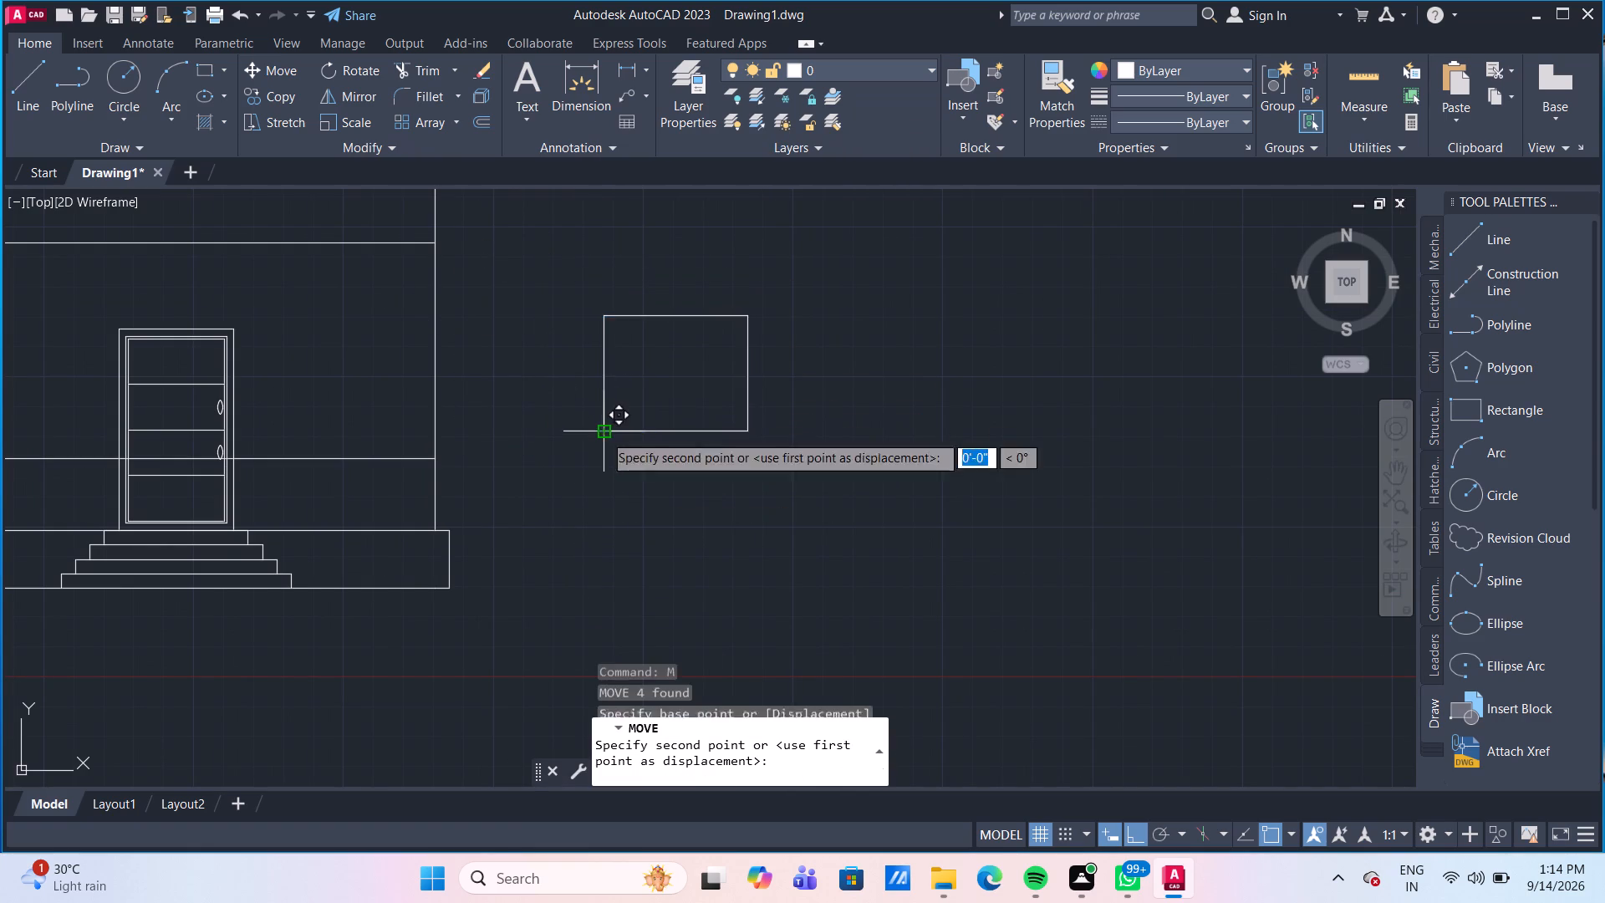
{"action": "left_click", "coordinate": [1139, 839]}
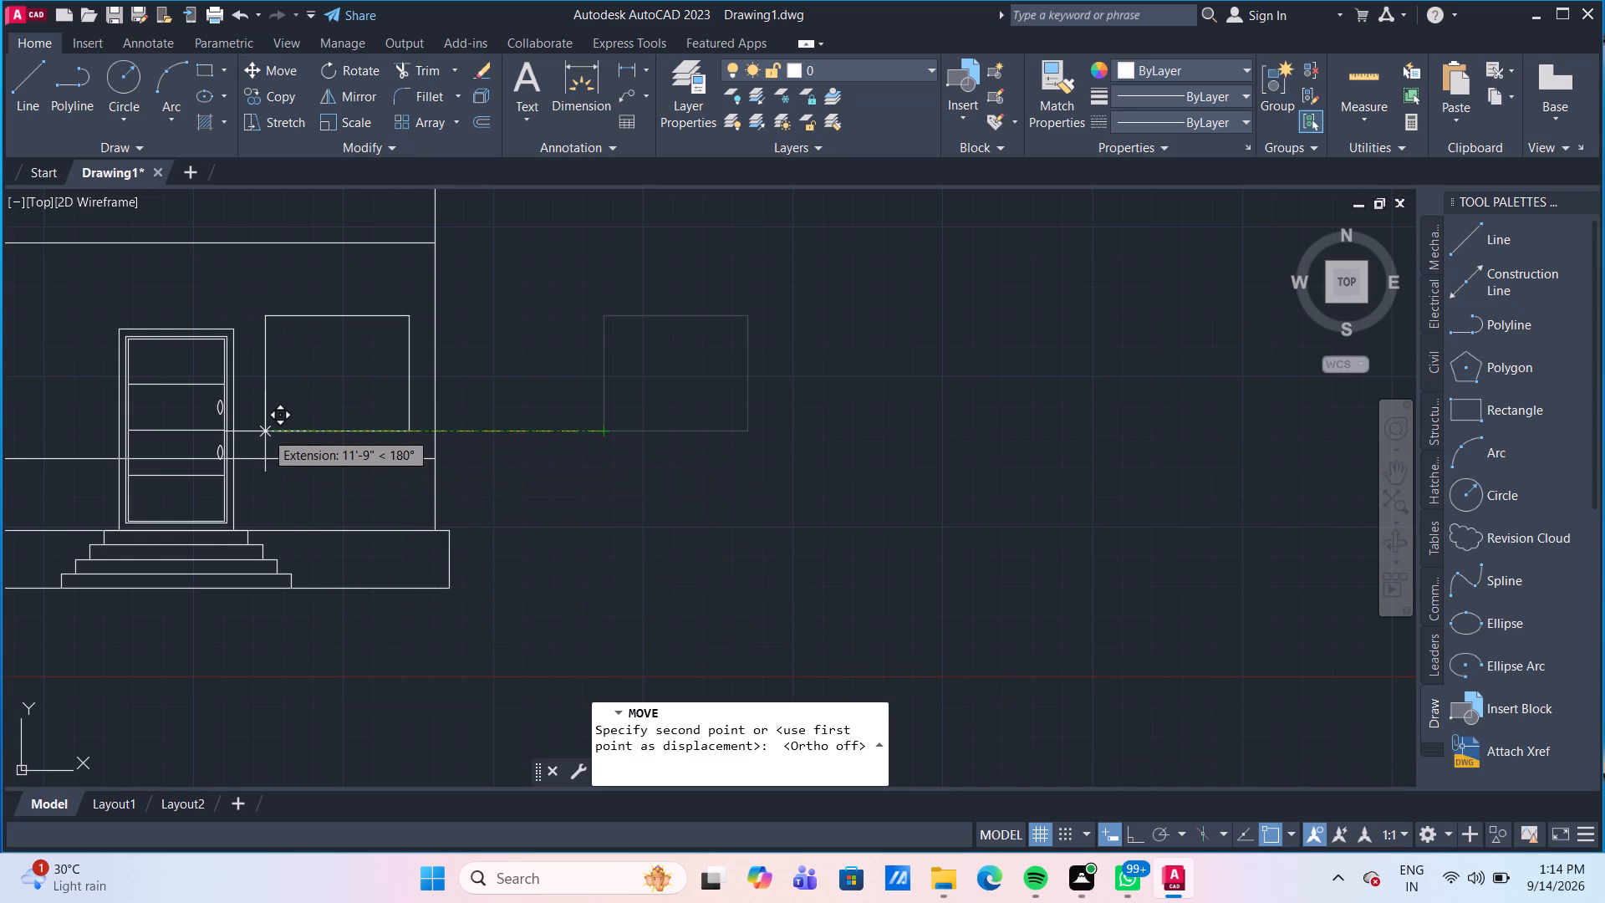
{"action": "middle_click_drag", "start_coordinate": [265, 431], "coordinate": [505, 457]}
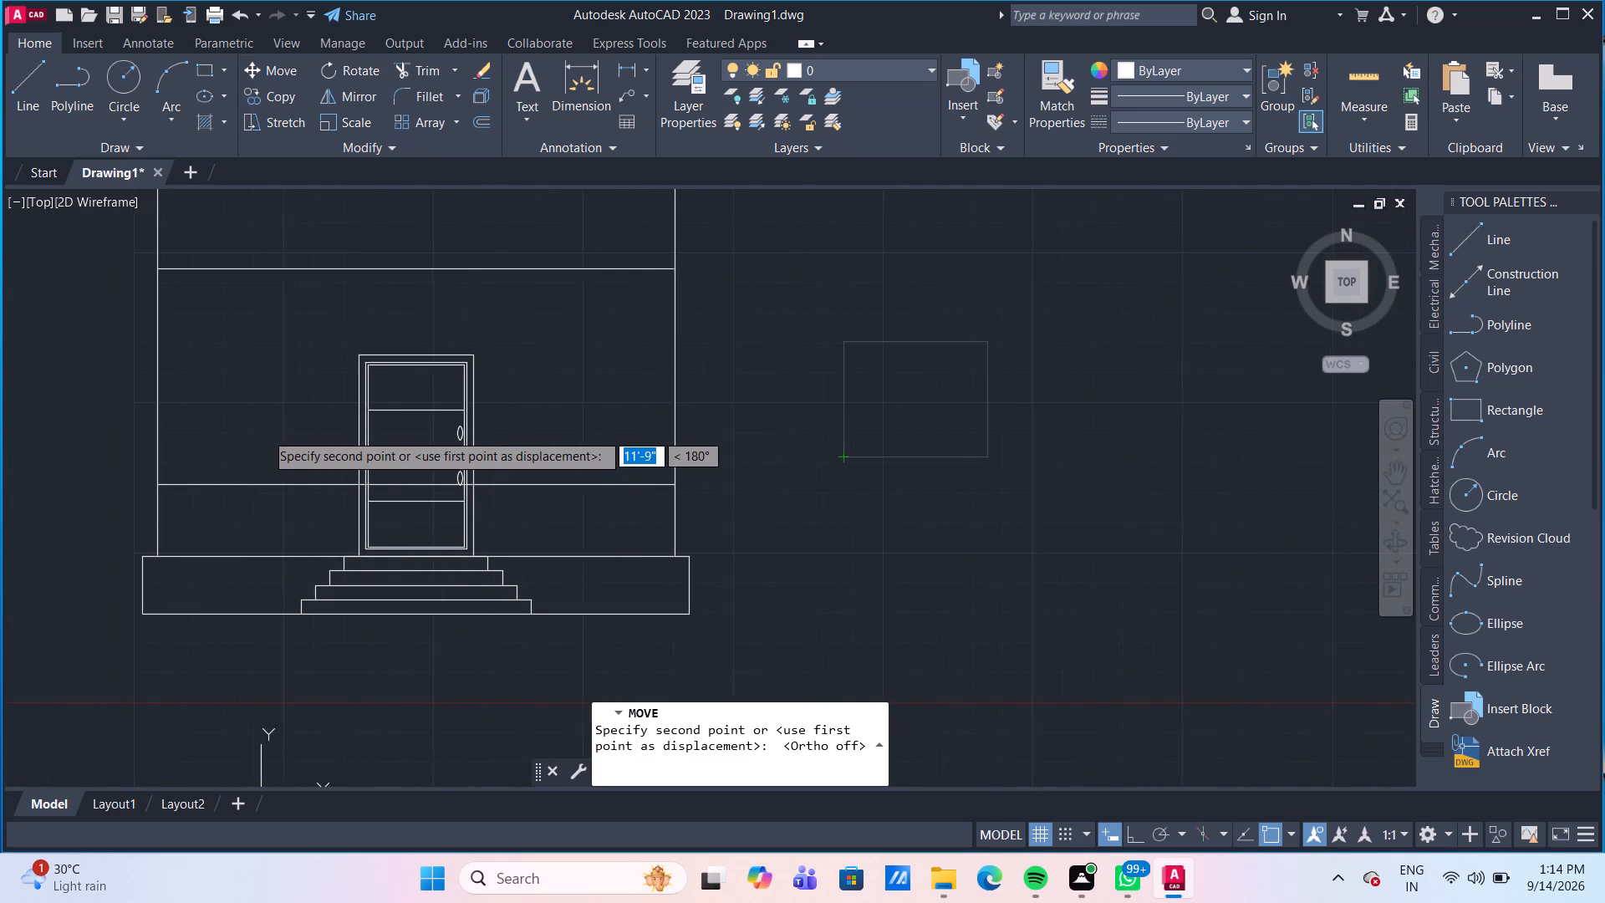
{"action": "middle_click_drag", "start_coordinate": [505, 457], "coordinate": [517, 458]}
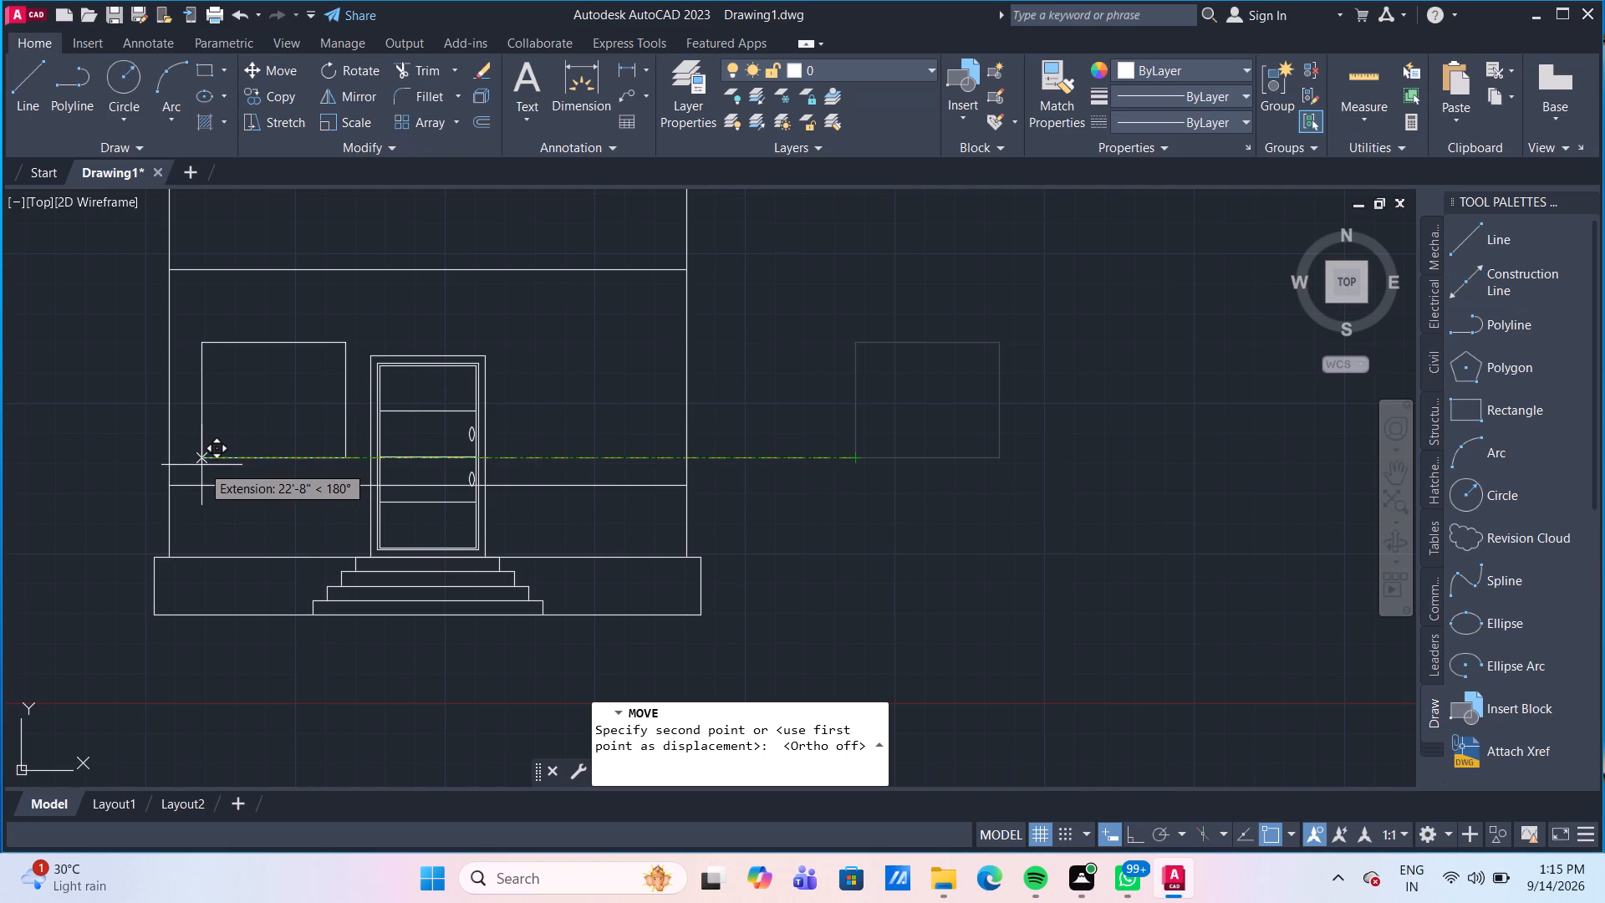
{"action": "left_click", "coordinate": [201, 465]}
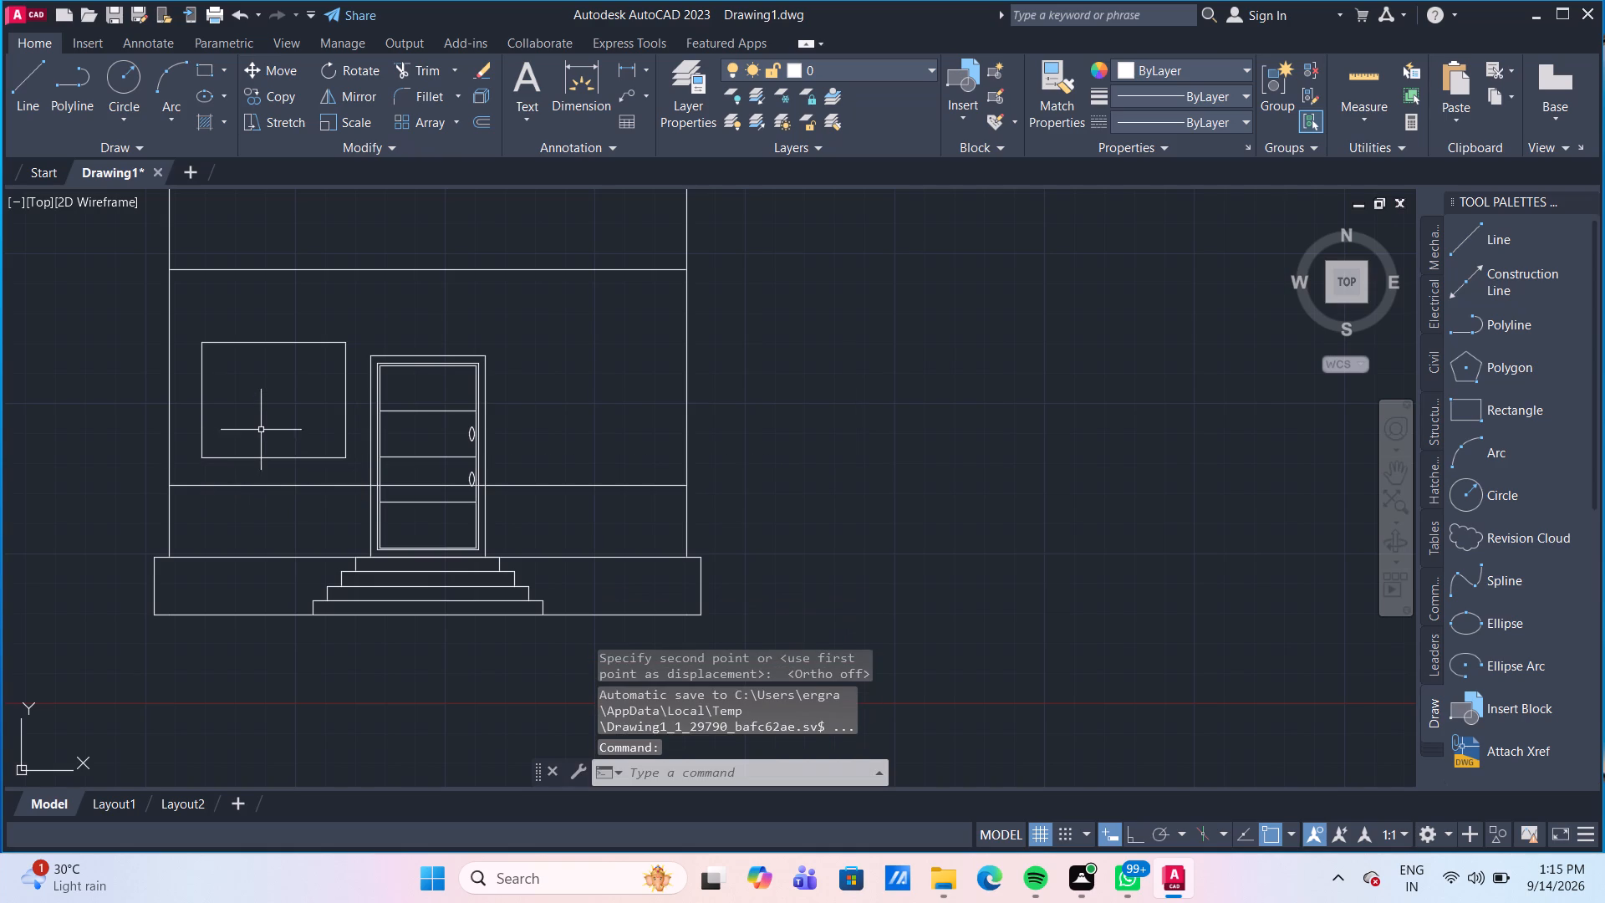
{"action": "key", "text": "Escape"}
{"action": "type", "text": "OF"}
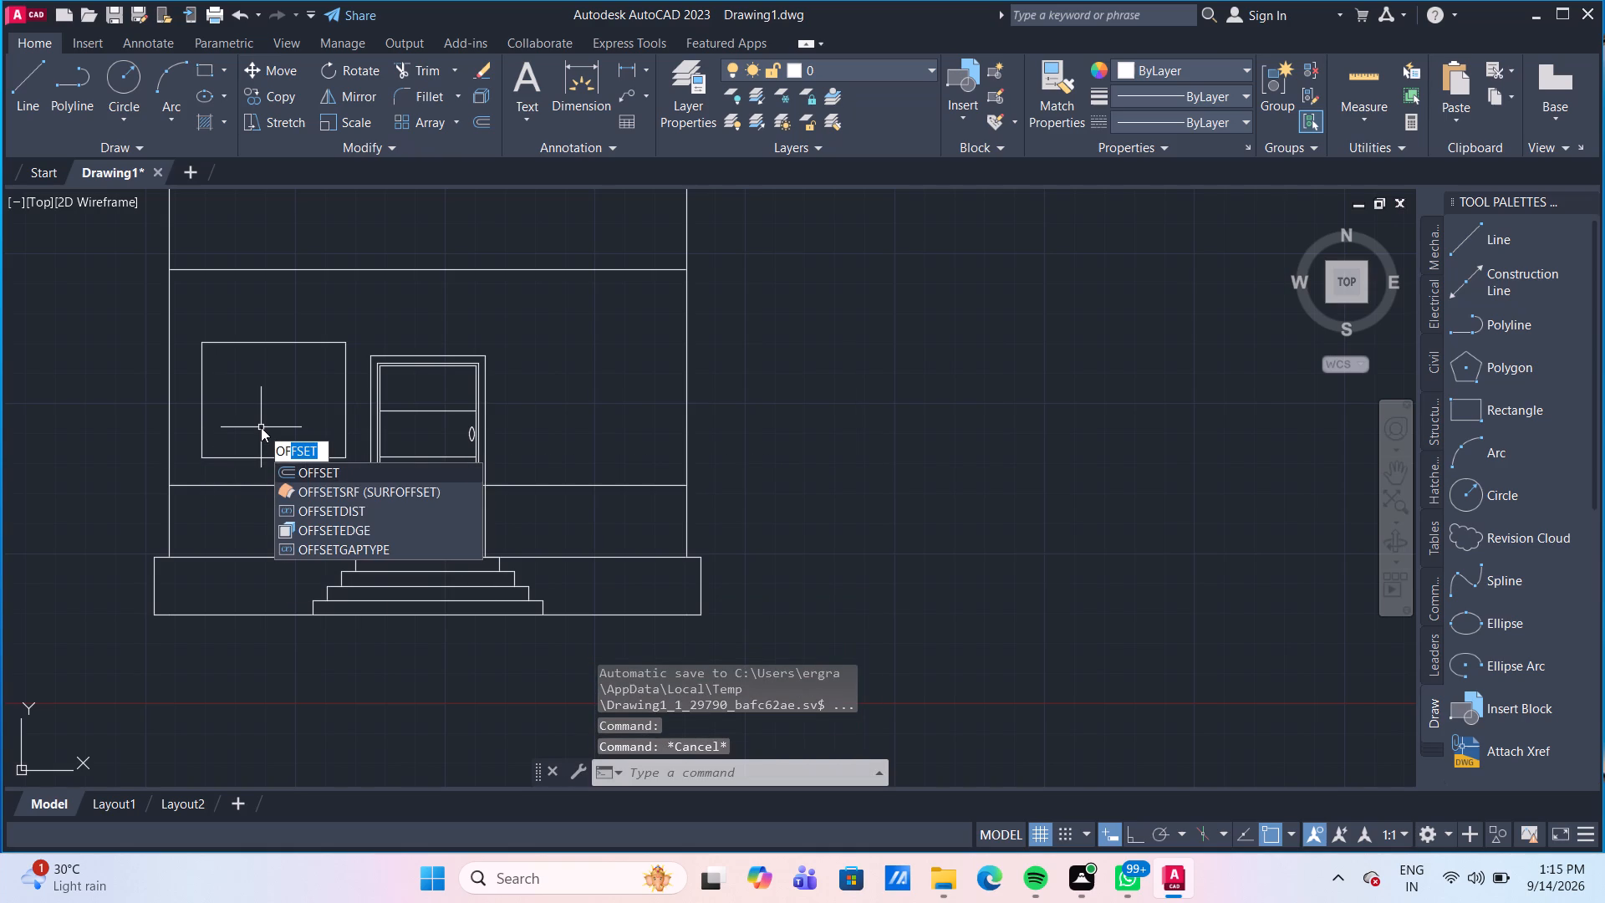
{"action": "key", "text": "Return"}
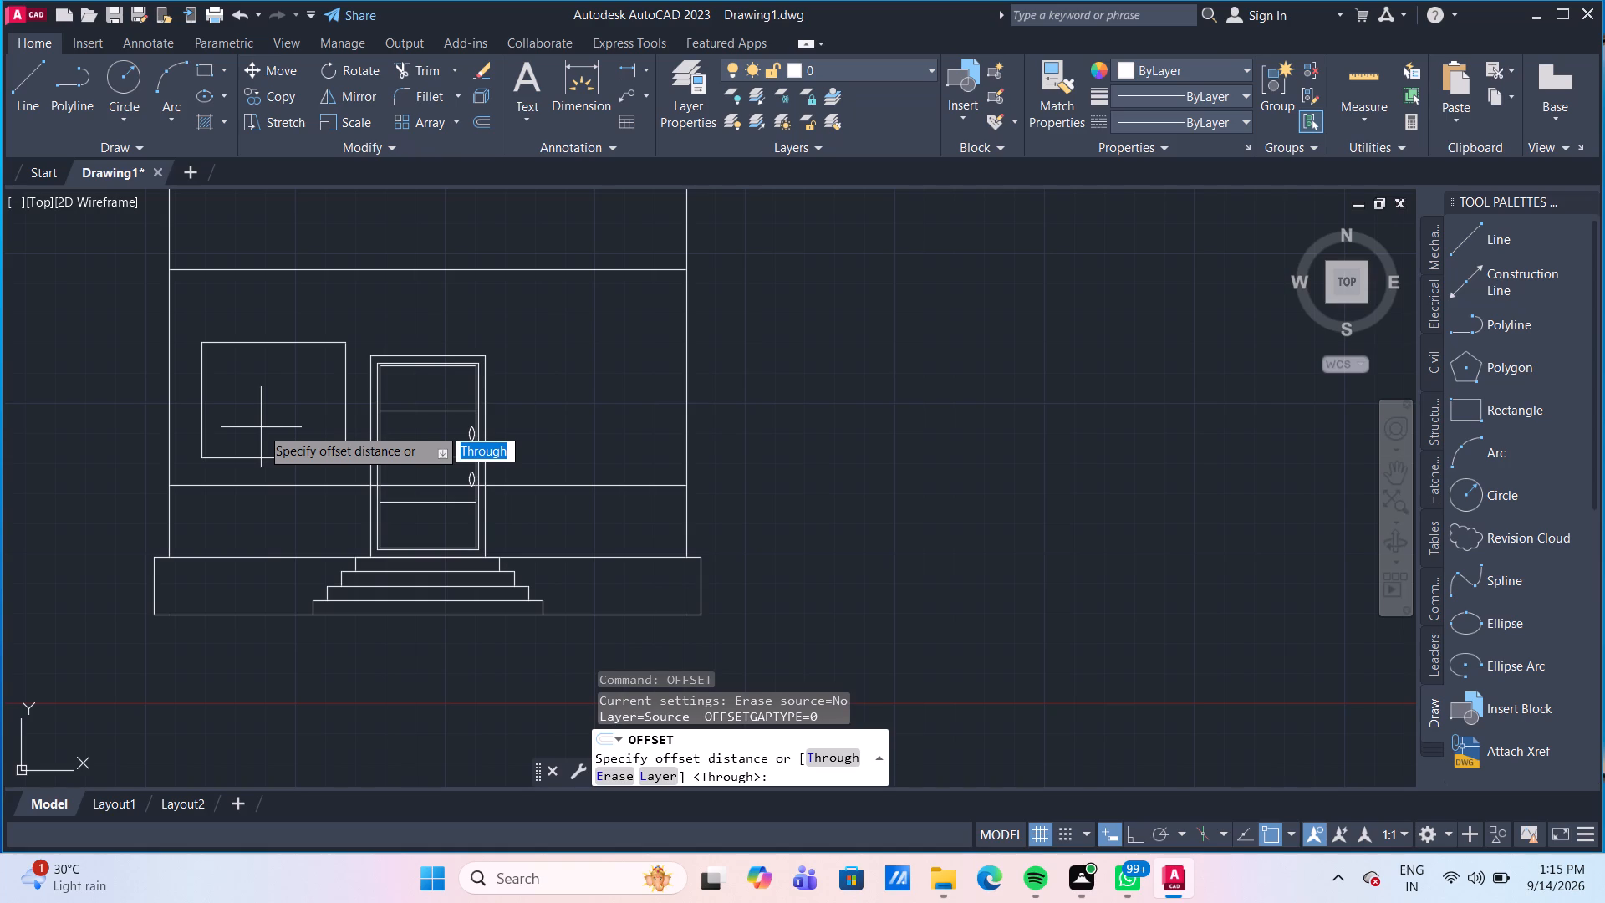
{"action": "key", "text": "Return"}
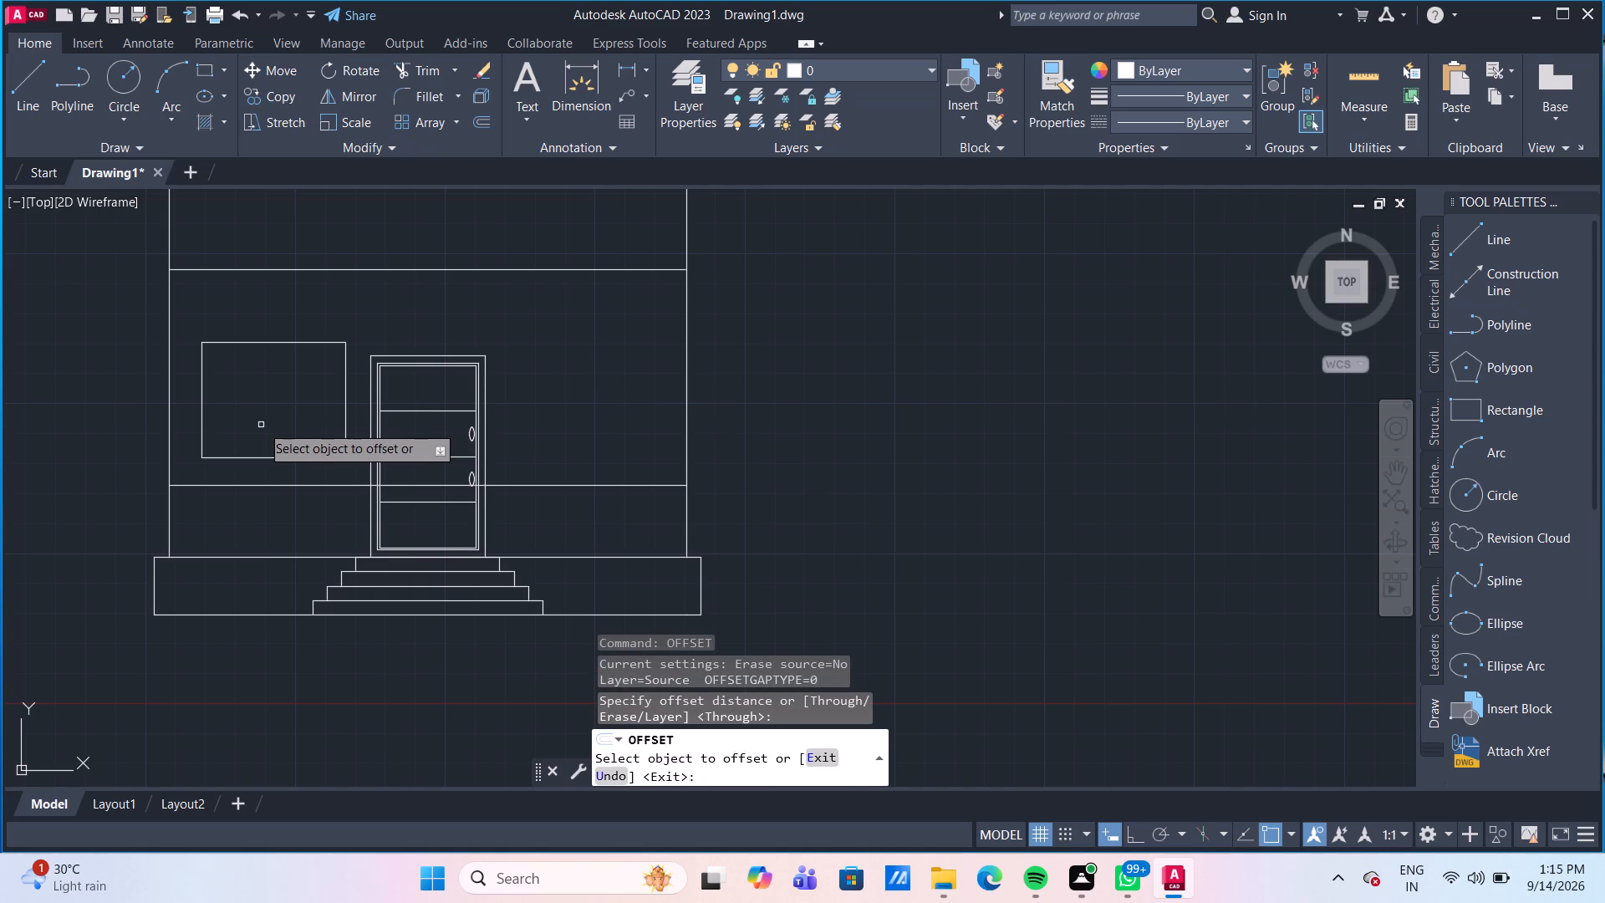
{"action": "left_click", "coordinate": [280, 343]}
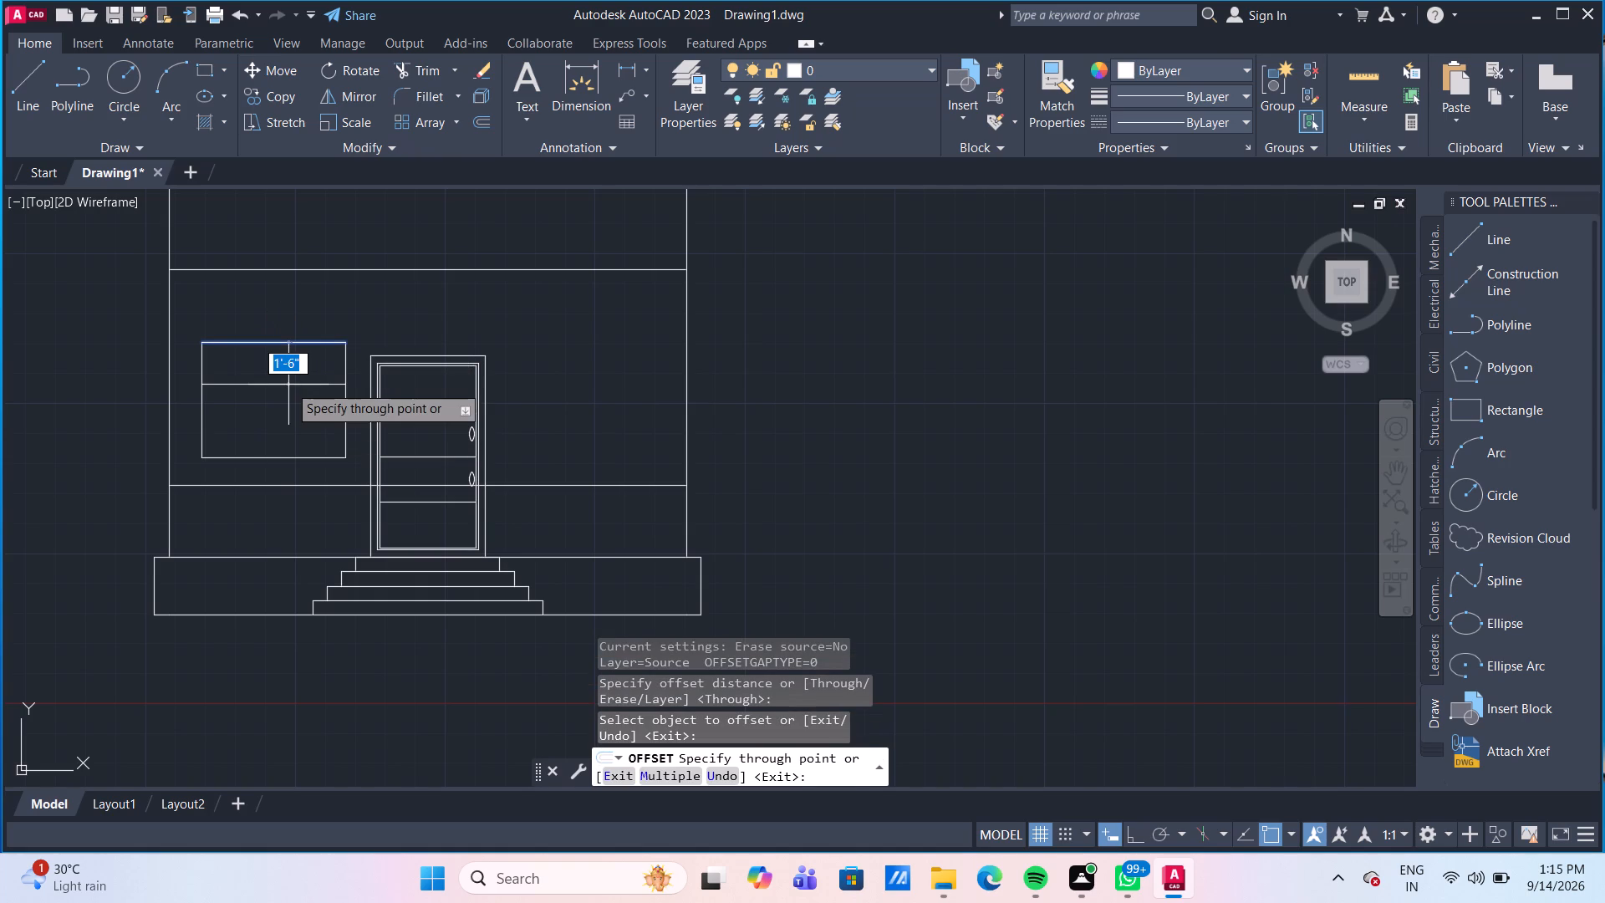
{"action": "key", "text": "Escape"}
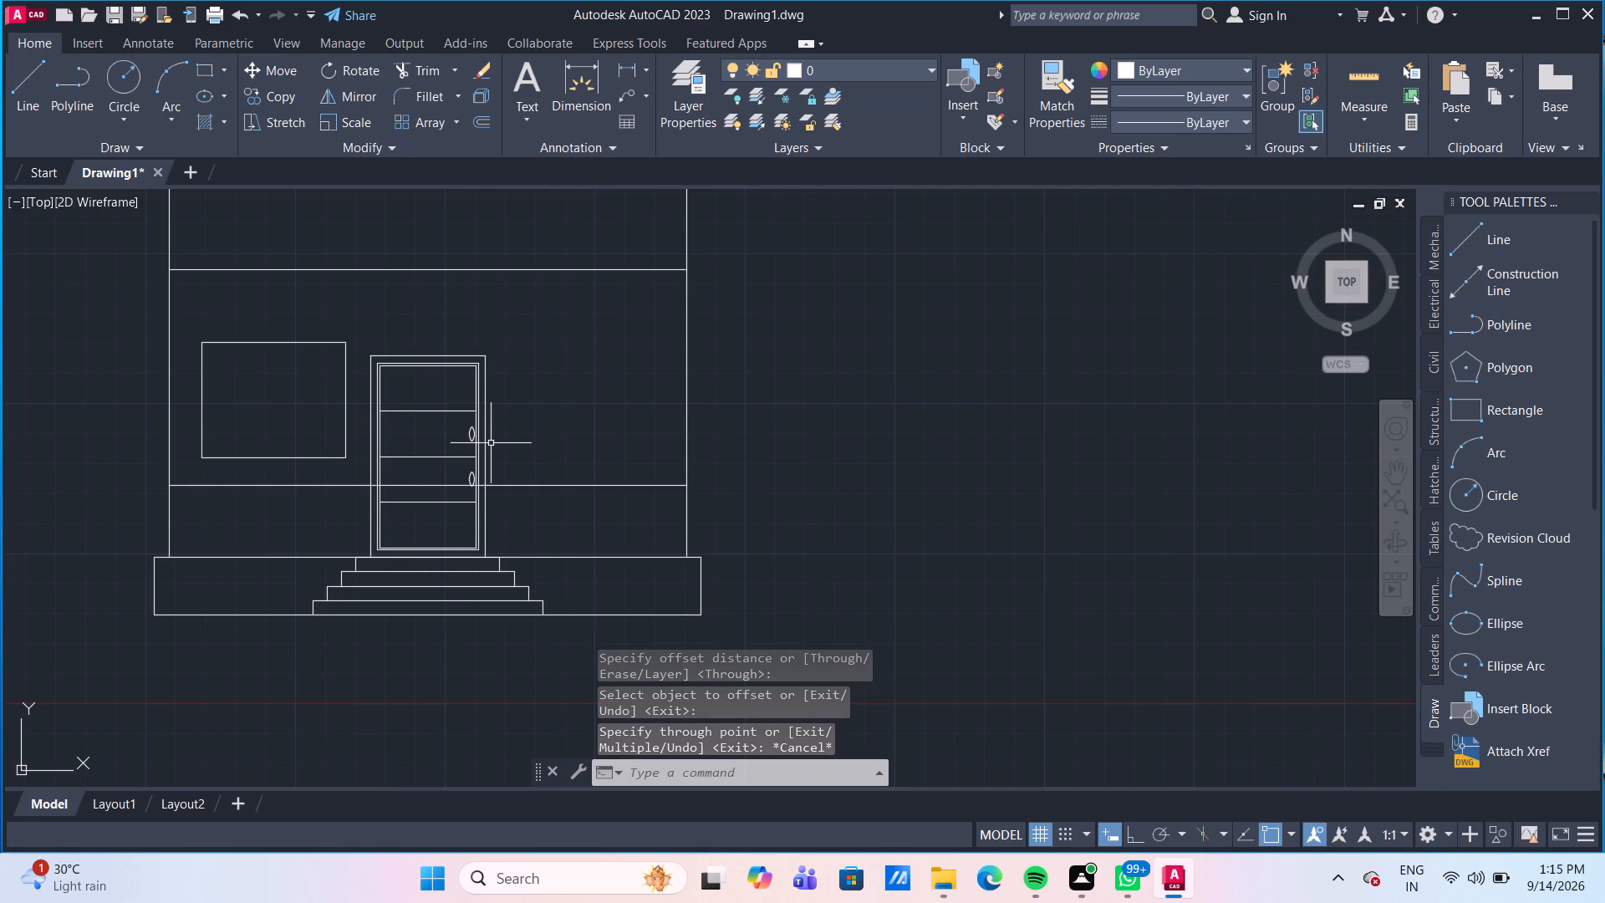
Move the horizontal line crossing the ground-floor wall and door up about 1', to the level of the window's bottom edge.
{"action": "left_click", "coordinate": [308, 485]}
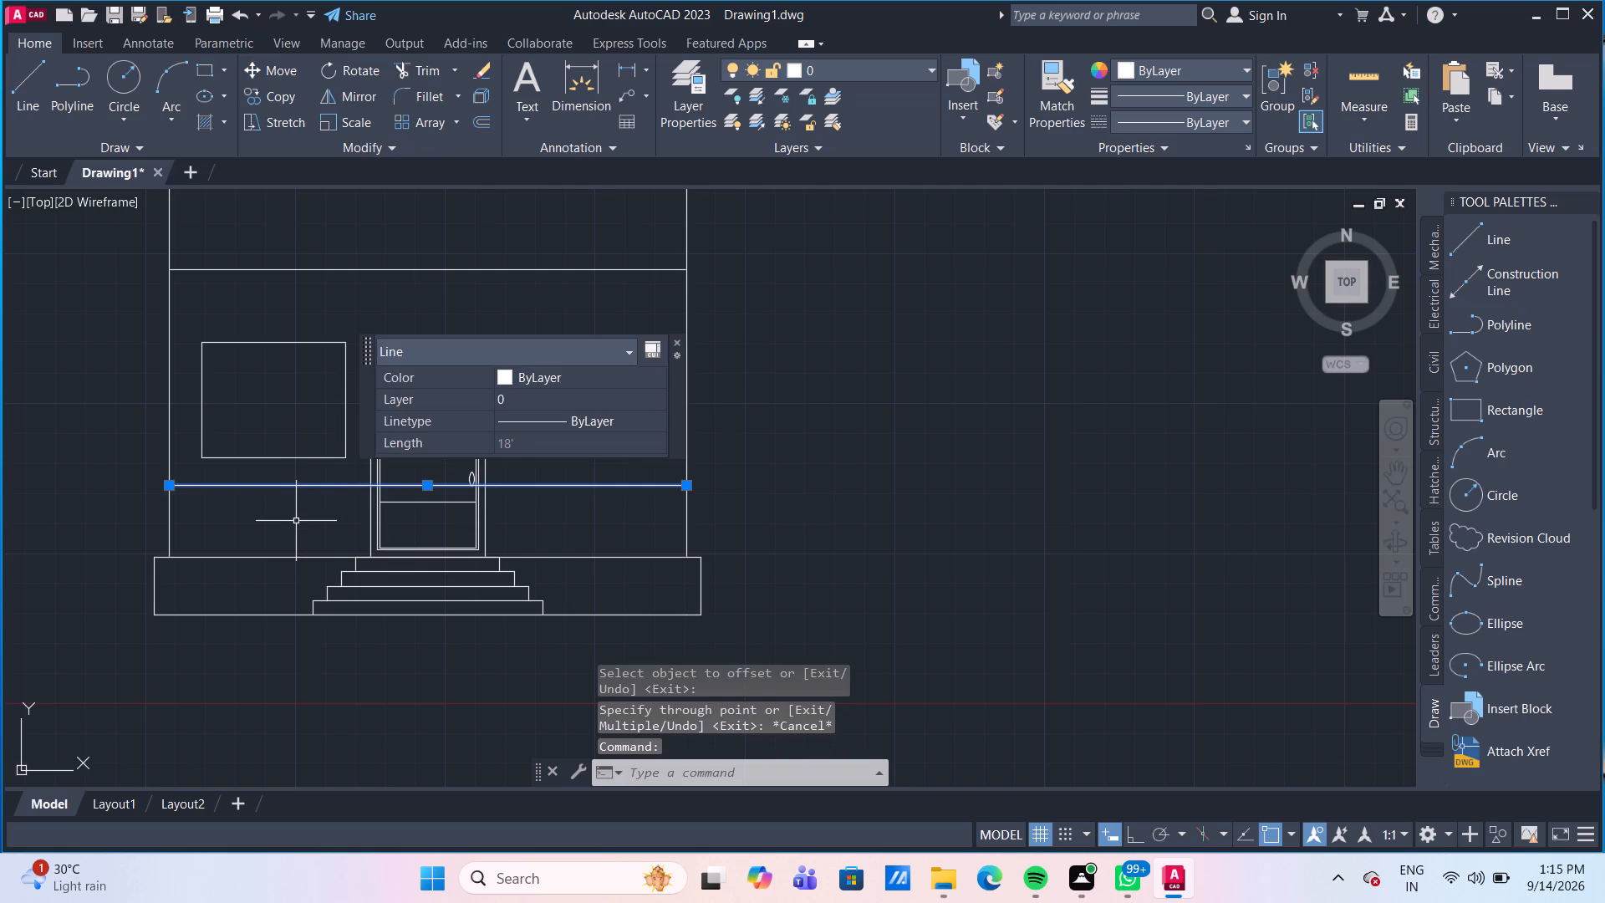
{"action": "key", "text": "m"}
{"action": "key", "text": "Return"}
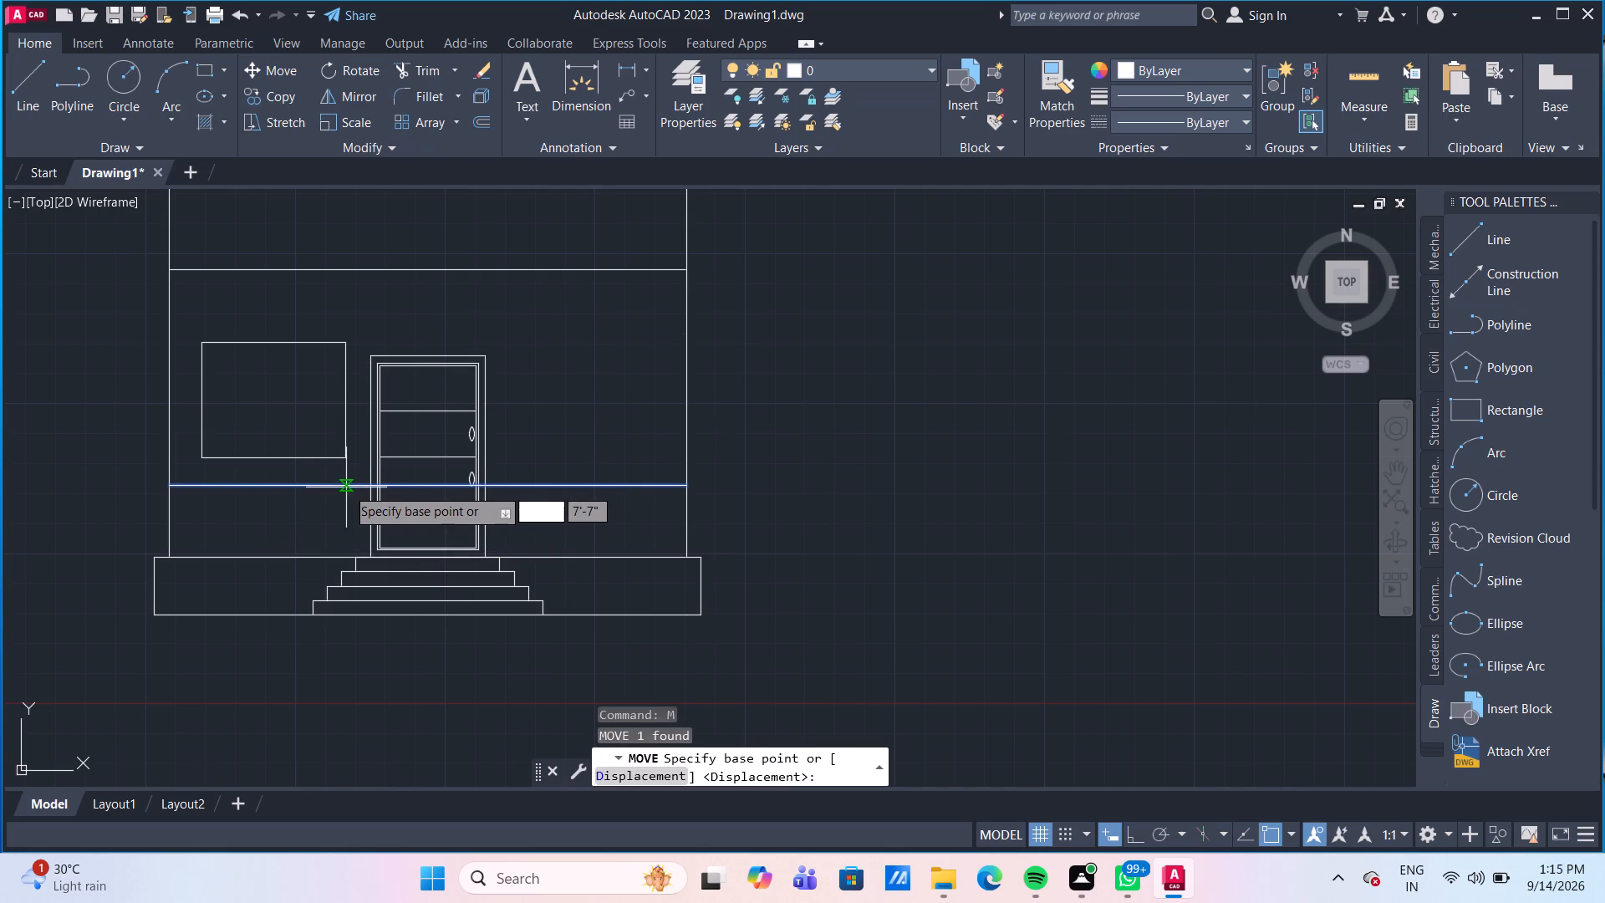
{"action": "left_click", "coordinate": [167, 488]}
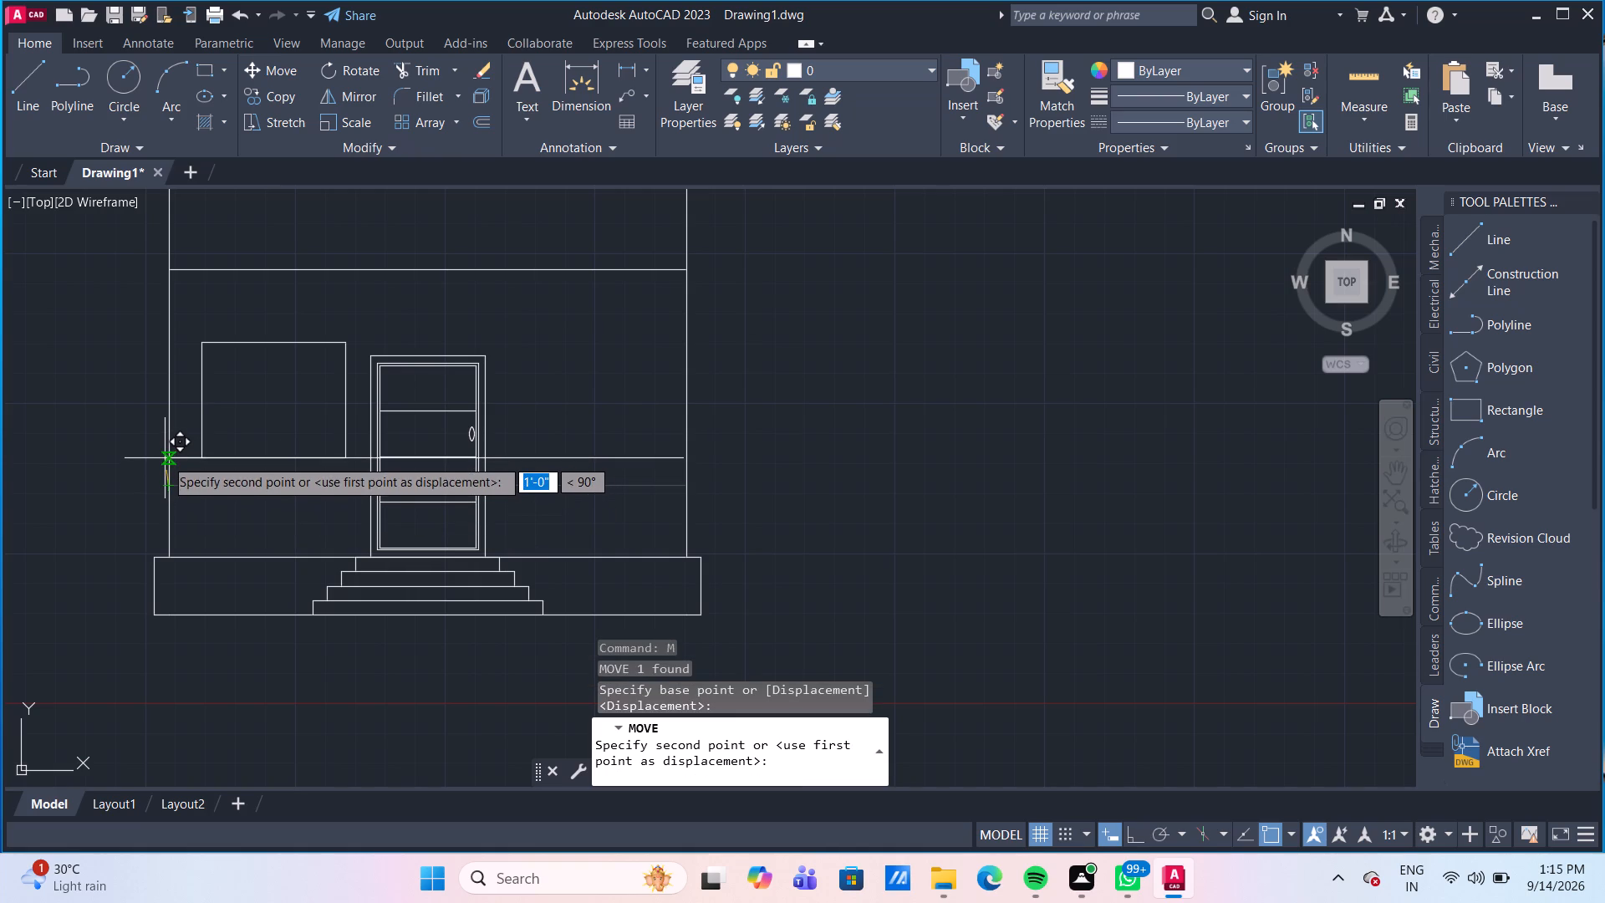
{"action": "scroll", "coordinate": [166, 457], "scroll_direction": "up", "scroll_amount": 2}
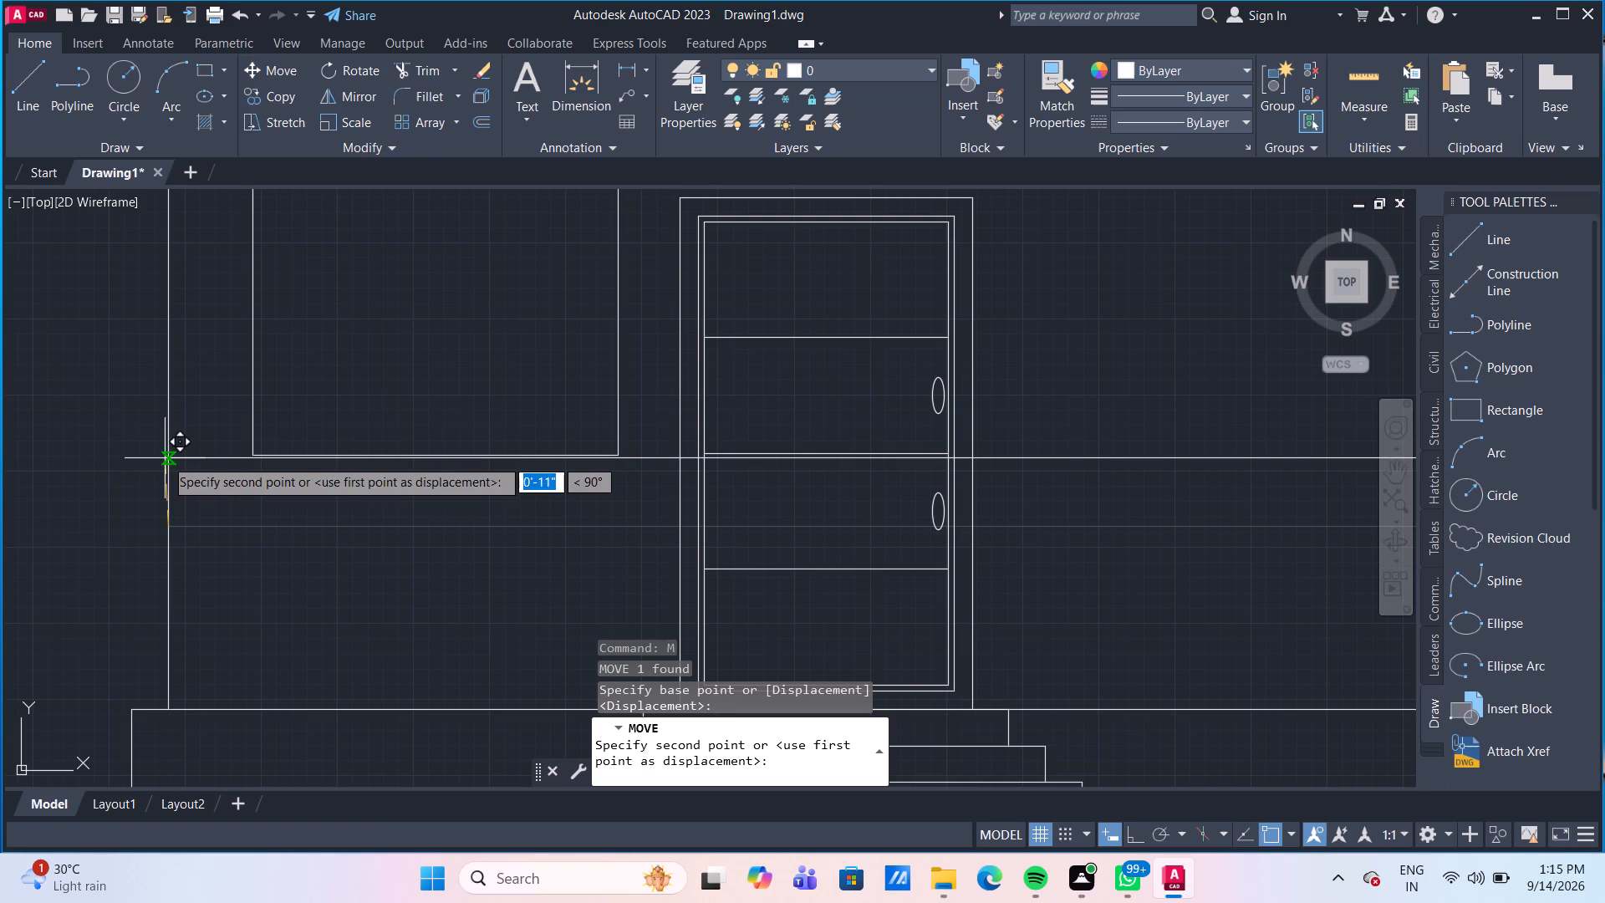
{"action": "scroll", "coordinate": [165, 458], "scroll_direction": "up", "scroll_amount": 2}
{"action": "scroll", "coordinate": [165, 458], "scroll_direction": "down", "scroll_amount": 2}
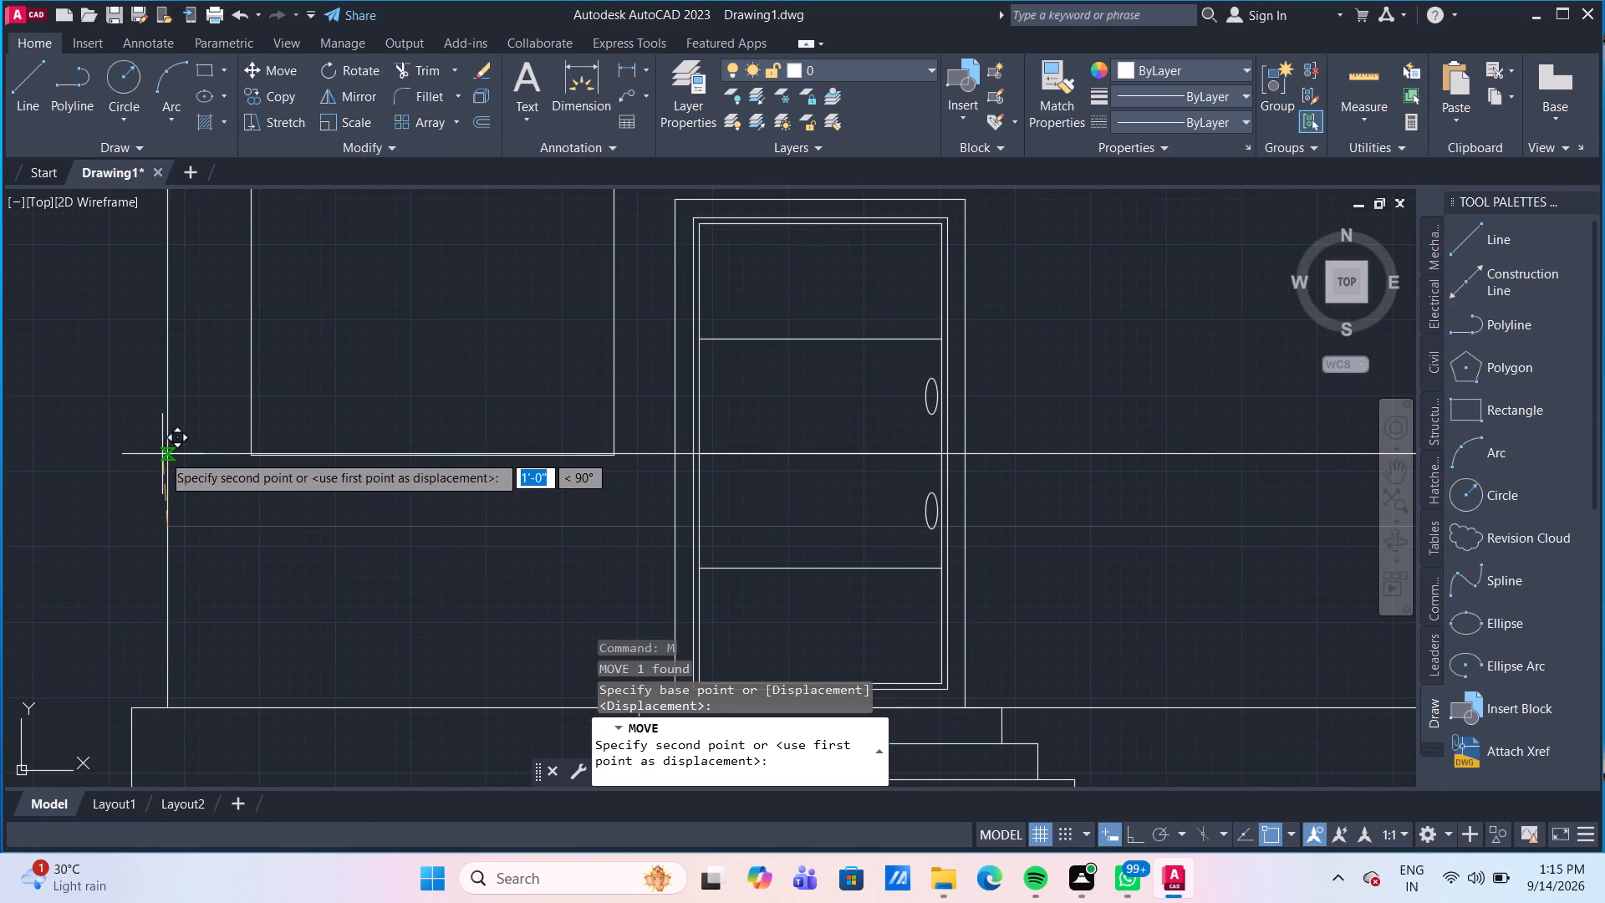
{"action": "left_click", "coordinate": [162, 454]}
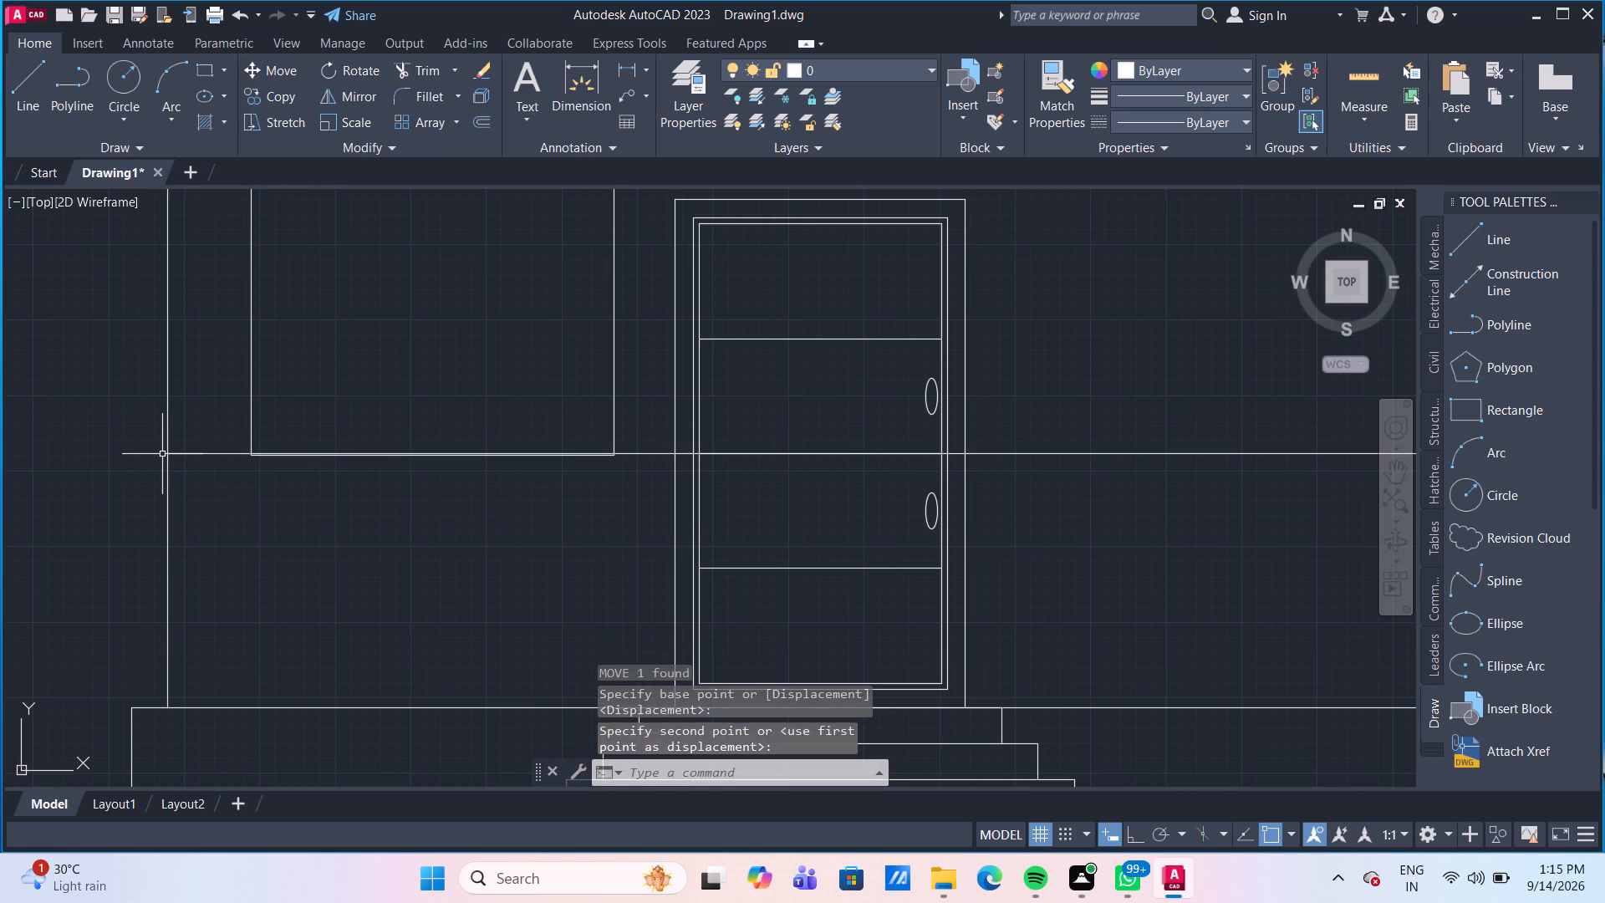
{"action": "key", "text": "Escape"}
Move the four window outline lines slightly up by their bottom left corner onto the horizontal line crossing the ground-floor wall.
{"action": "scroll", "coordinate": [291, 491], "scroll_direction": "up", "scroll_amount": 2}
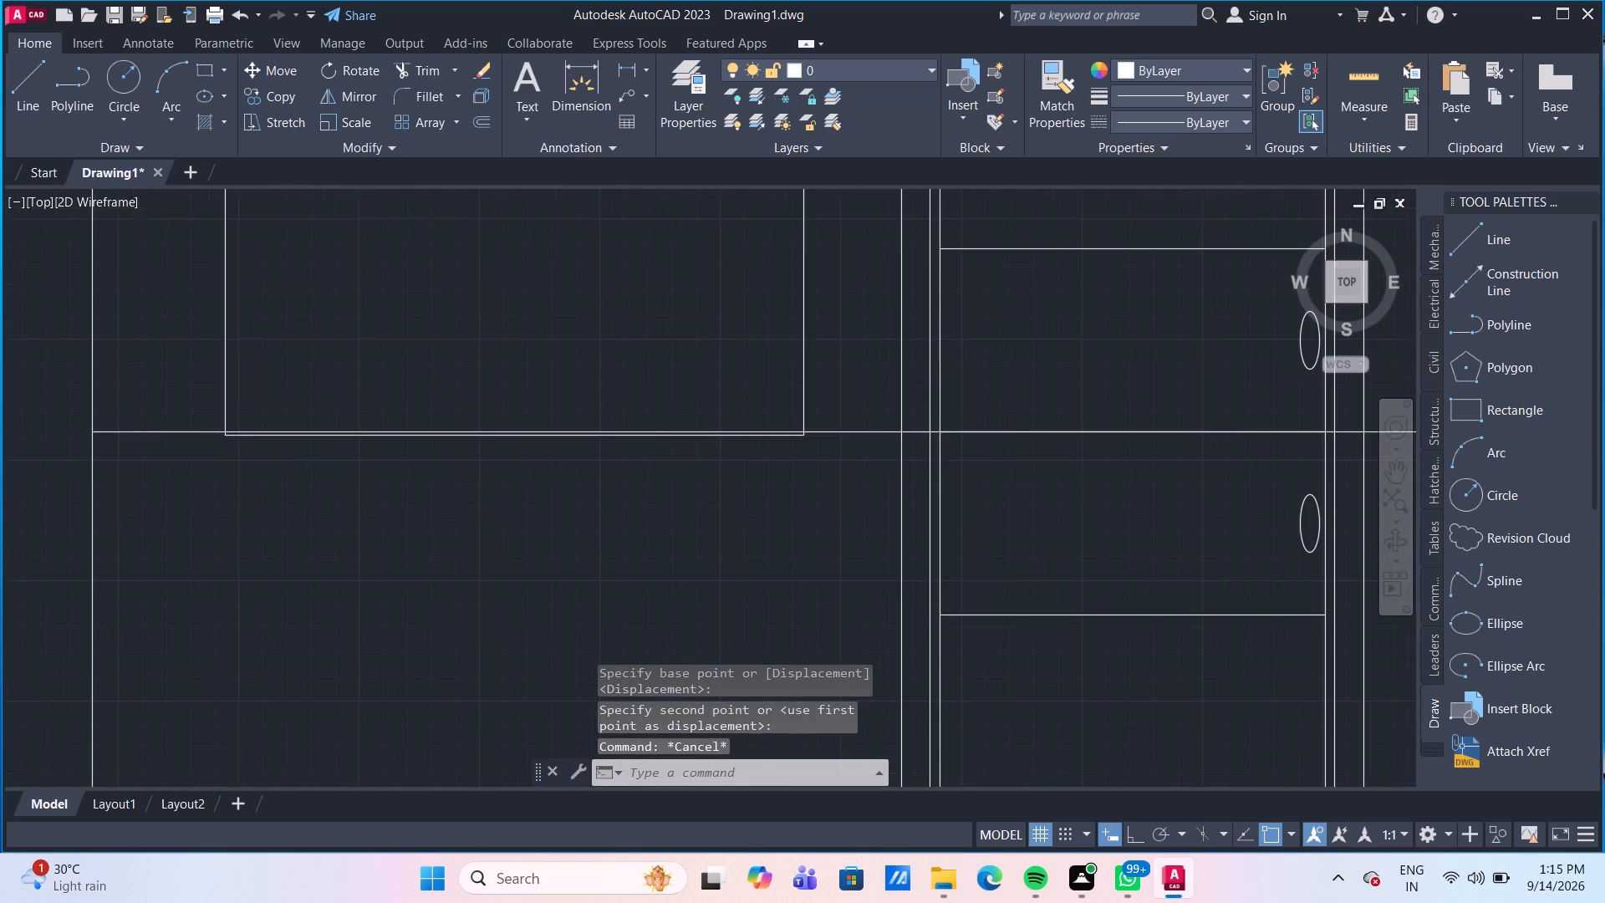
{"action": "scroll", "coordinate": [258, 473], "scroll_direction": "down", "scroll_amount": 5}
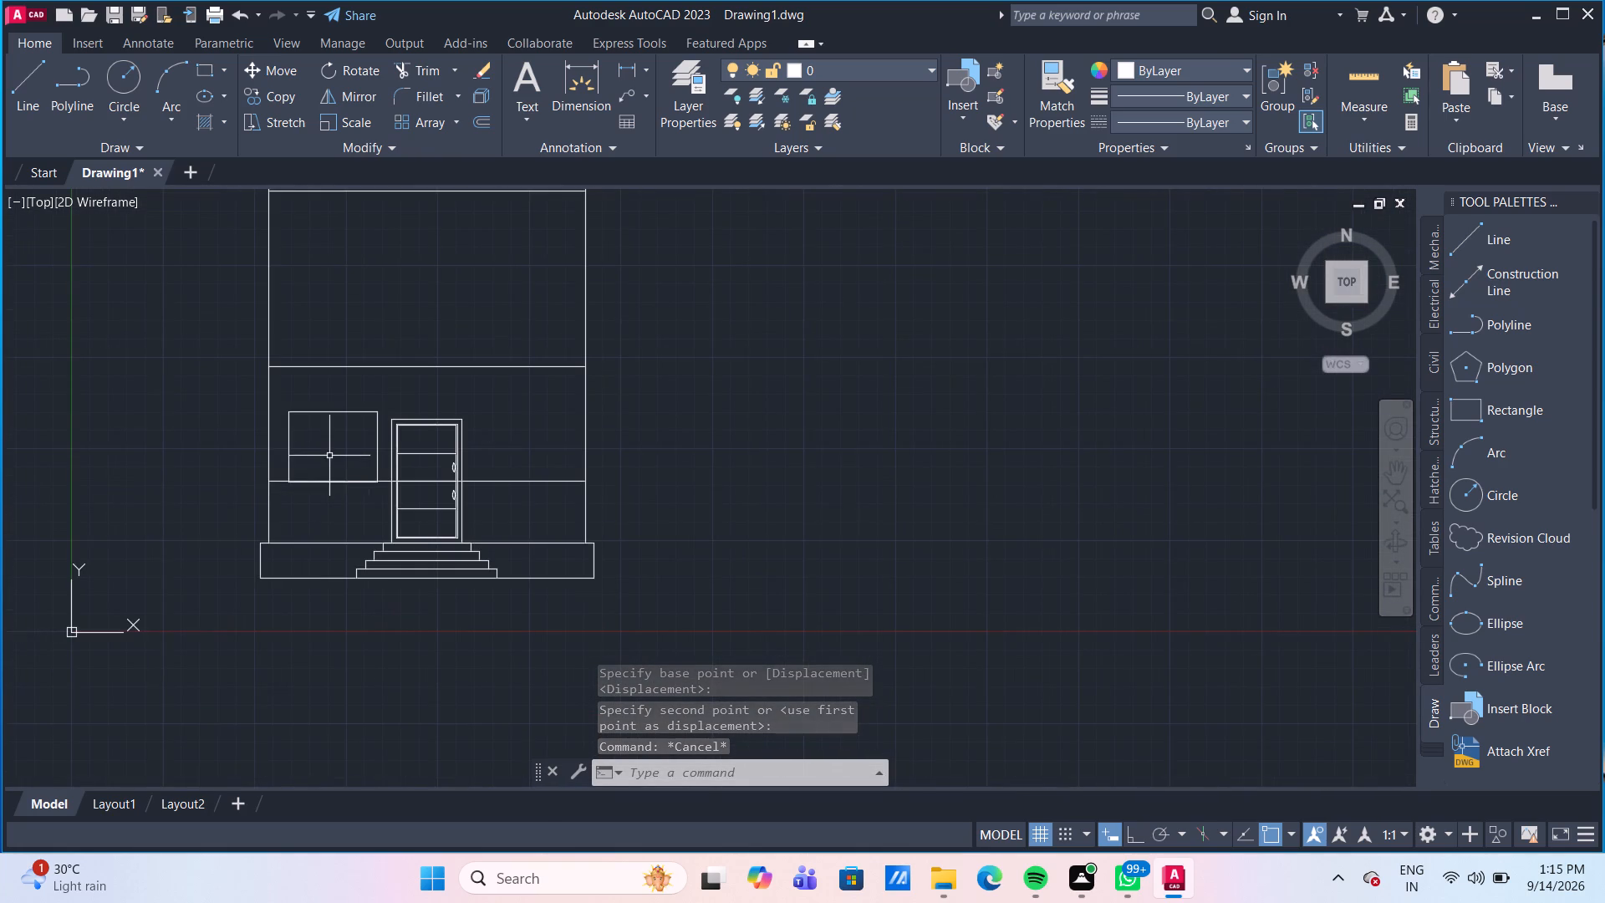
{"action": "scroll", "coordinate": [329, 456], "scroll_direction": "up", "scroll_amount": 1}
{"action": "left_click_drag", "start_coordinate": [412, 431], "coordinate": [401, 426]}
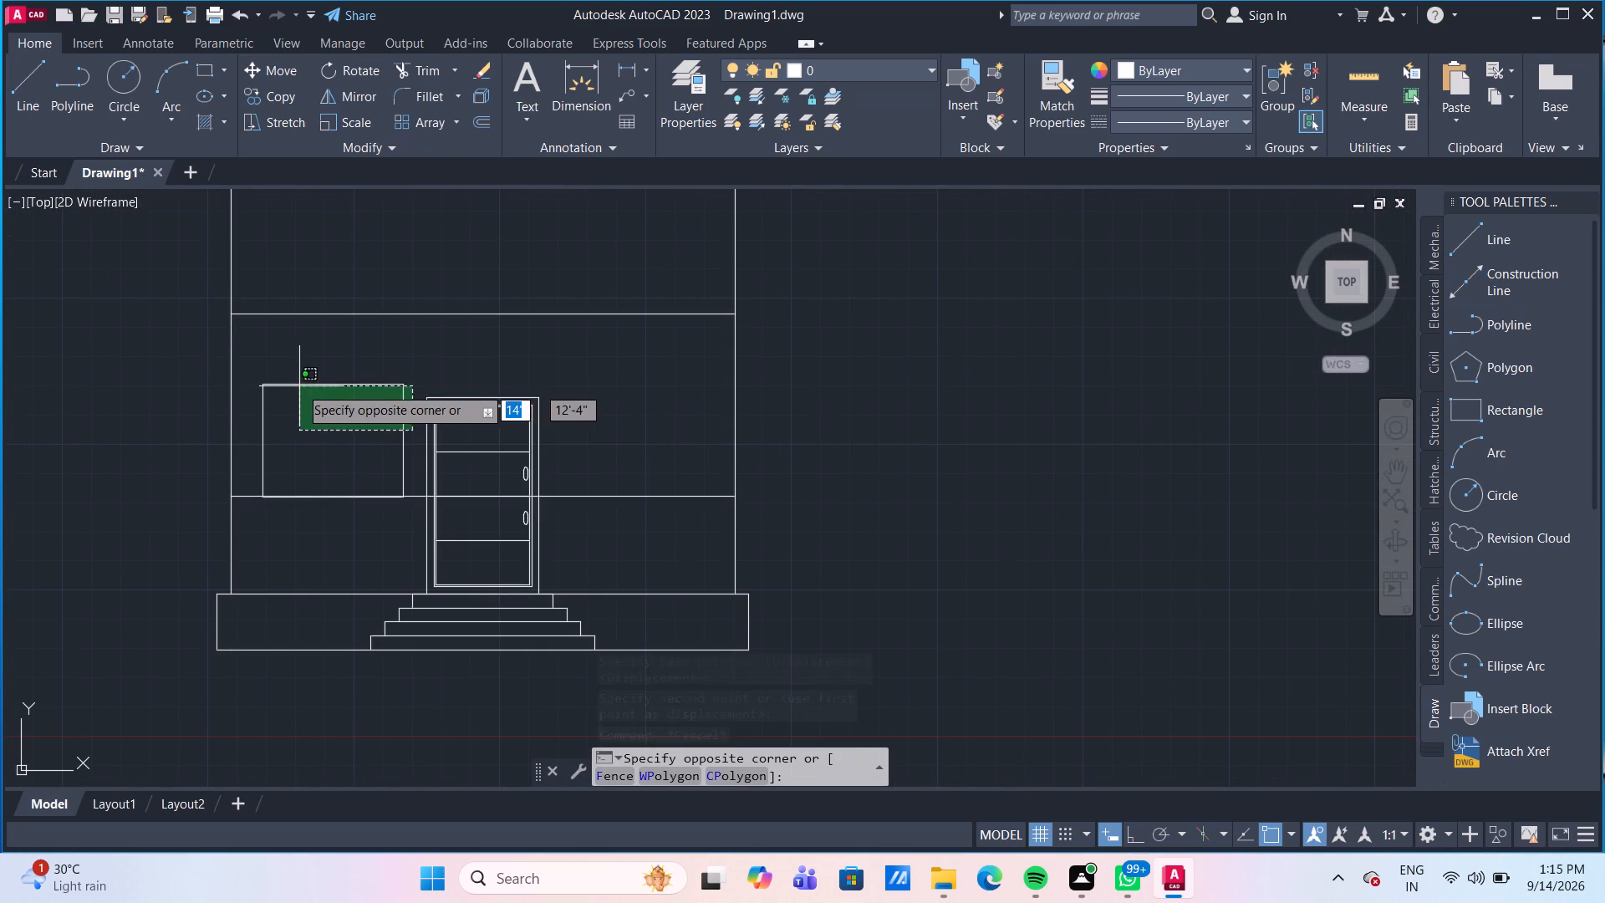
{"action": "left_click", "coordinate": [252, 375]}
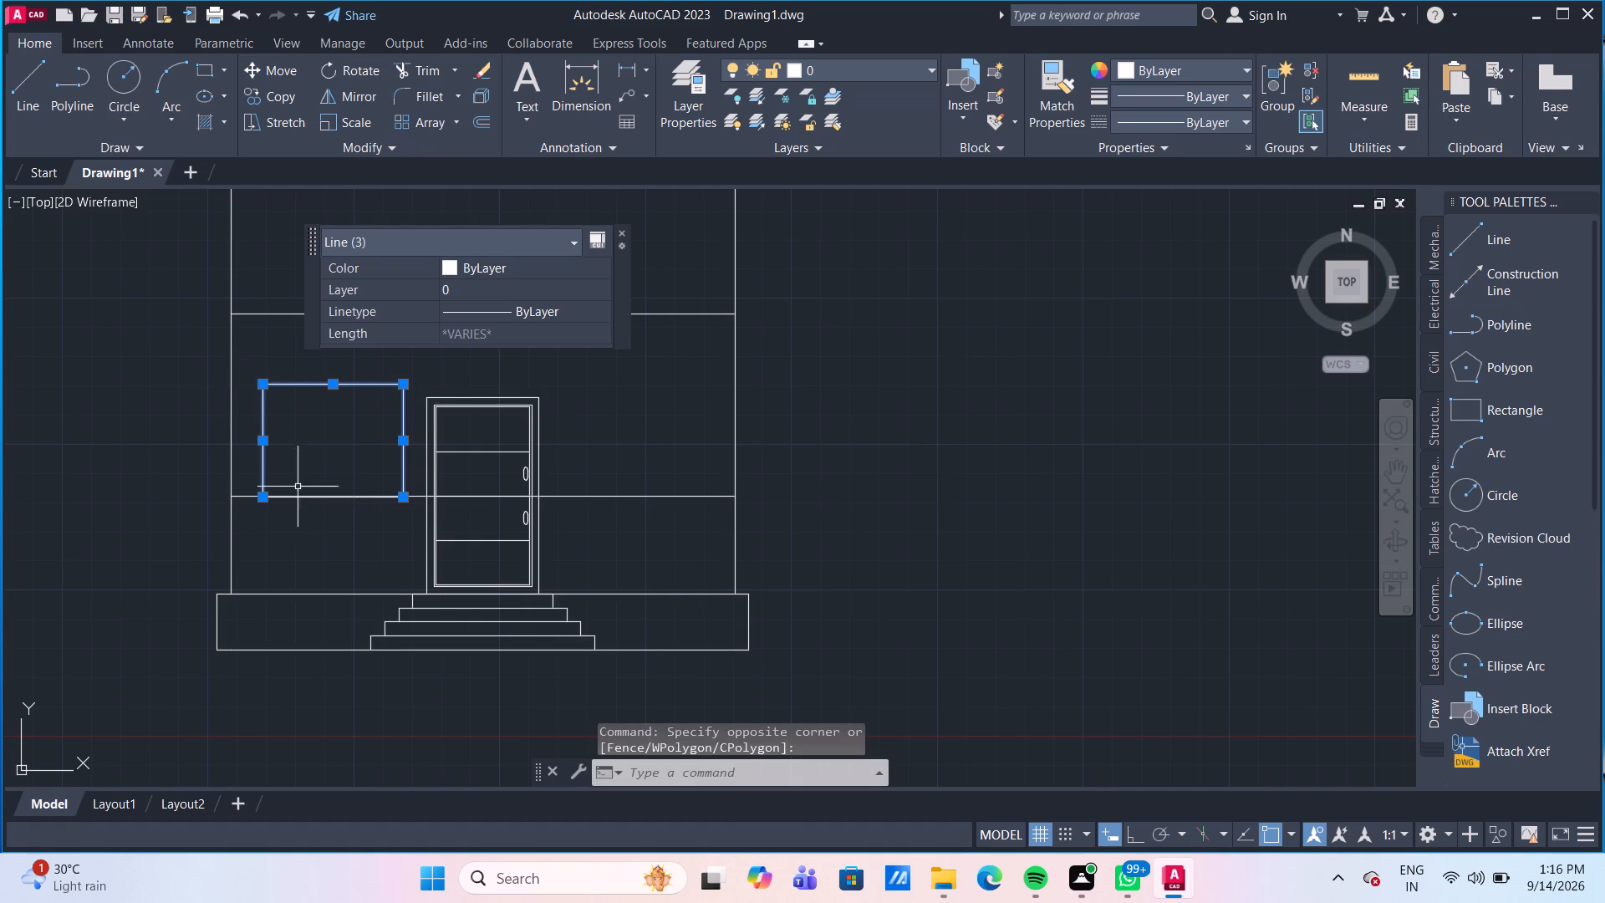
{"action": "scroll", "coordinate": [306, 508], "scroll_direction": "up", "scroll_amount": 2}
{"action": "left_click", "coordinate": [306, 484]}
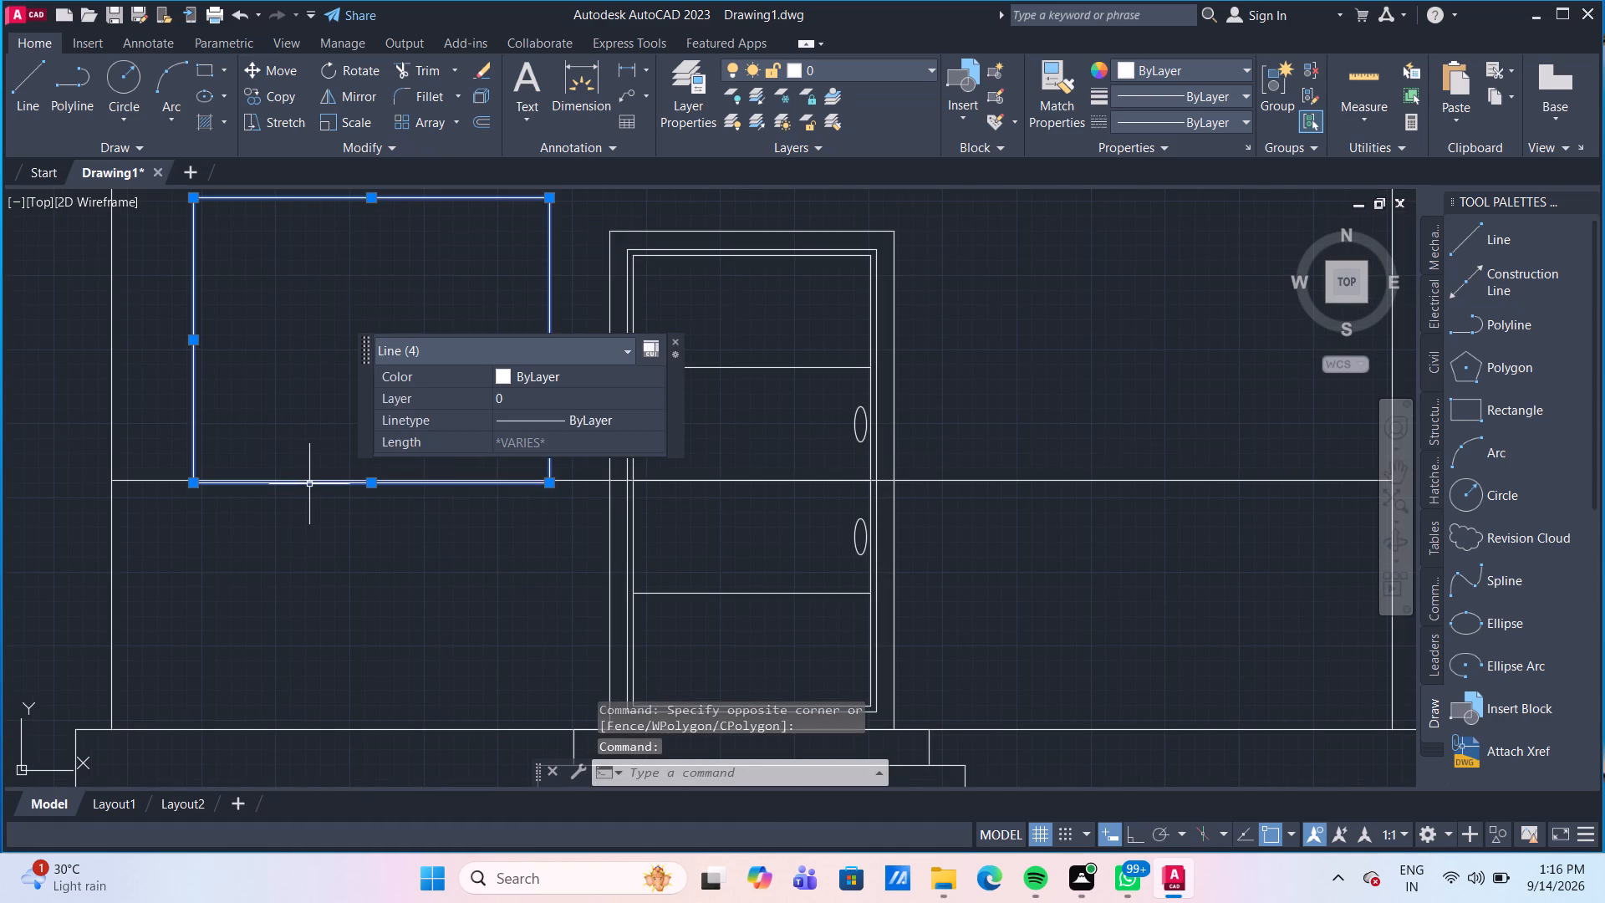
{"action": "key", "text": "m"}
{"action": "key", "text": "Return"}
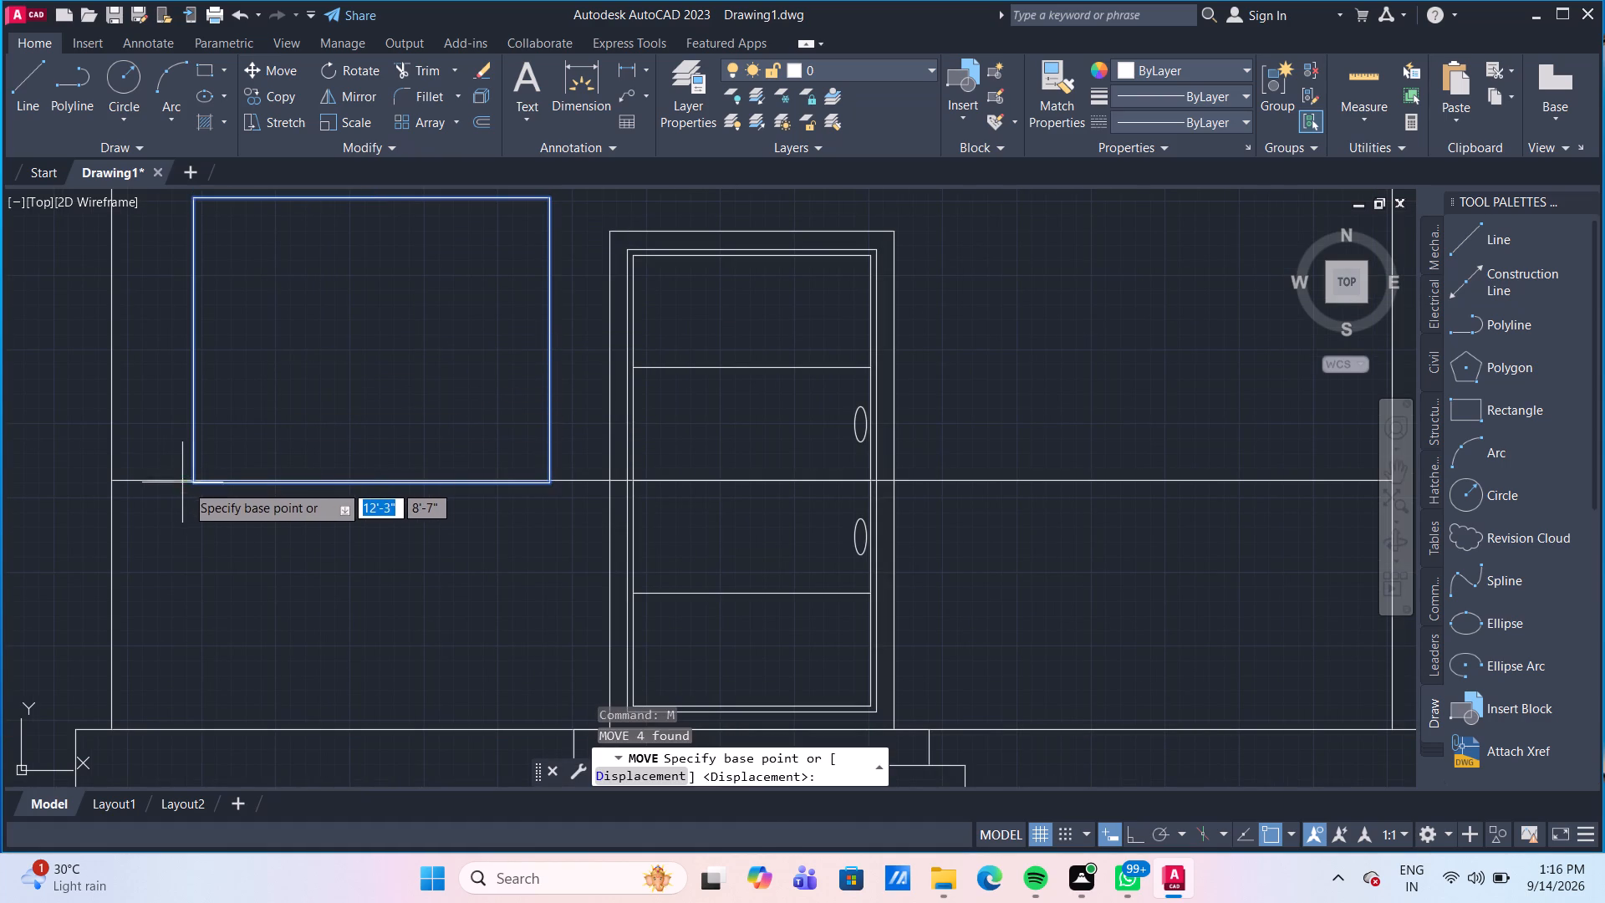
{"action": "left_click", "coordinate": [196, 488]}
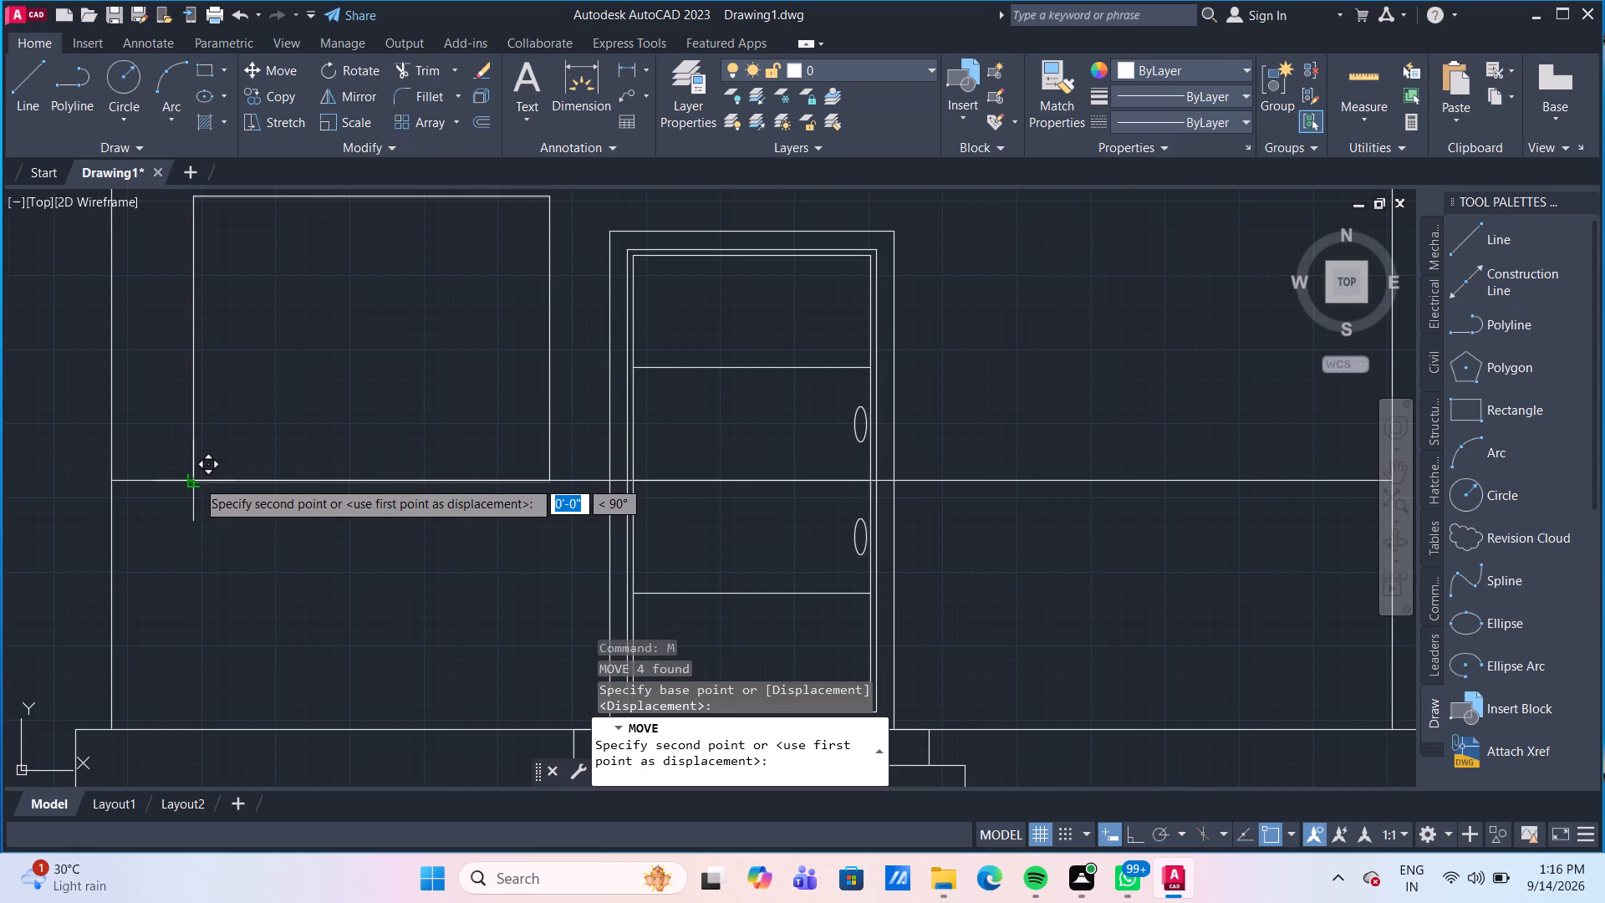
{"action": "left_click", "coordinate": [196, 480]}
{"action": "scroll", "coordinate": [286, 512], "scroll_direction": "down", "scroll_amount": 2}
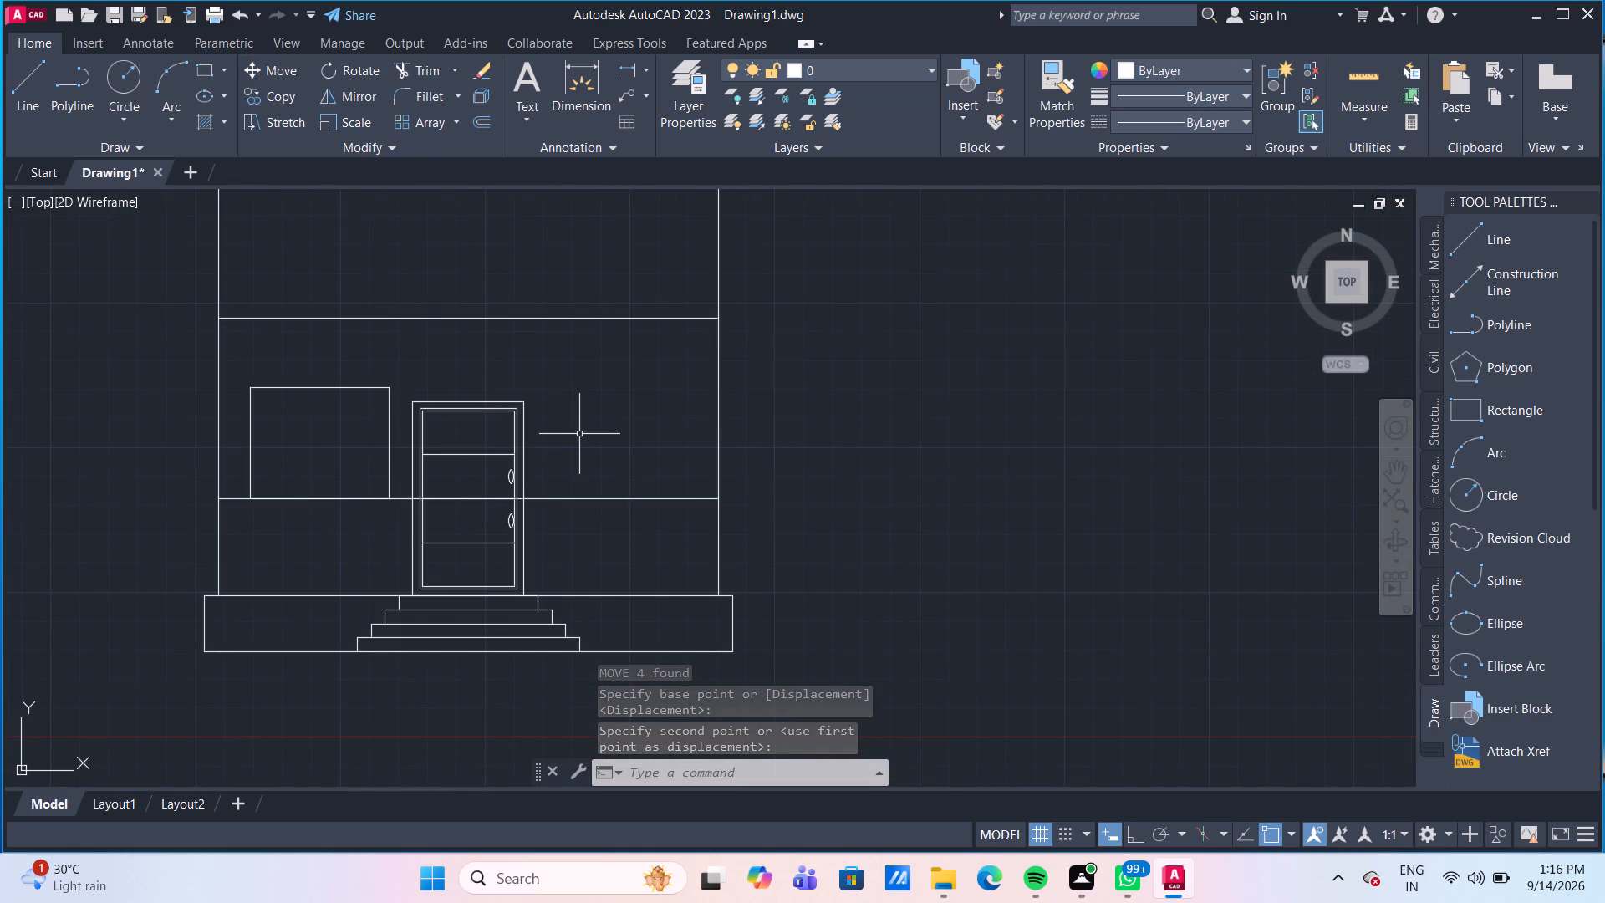
Measure the width and height of the ground-floor window outline.
{"action": "scroll", "coordinate": [257, 388], "scroll_direction": "up", "scroll_amount": 1}
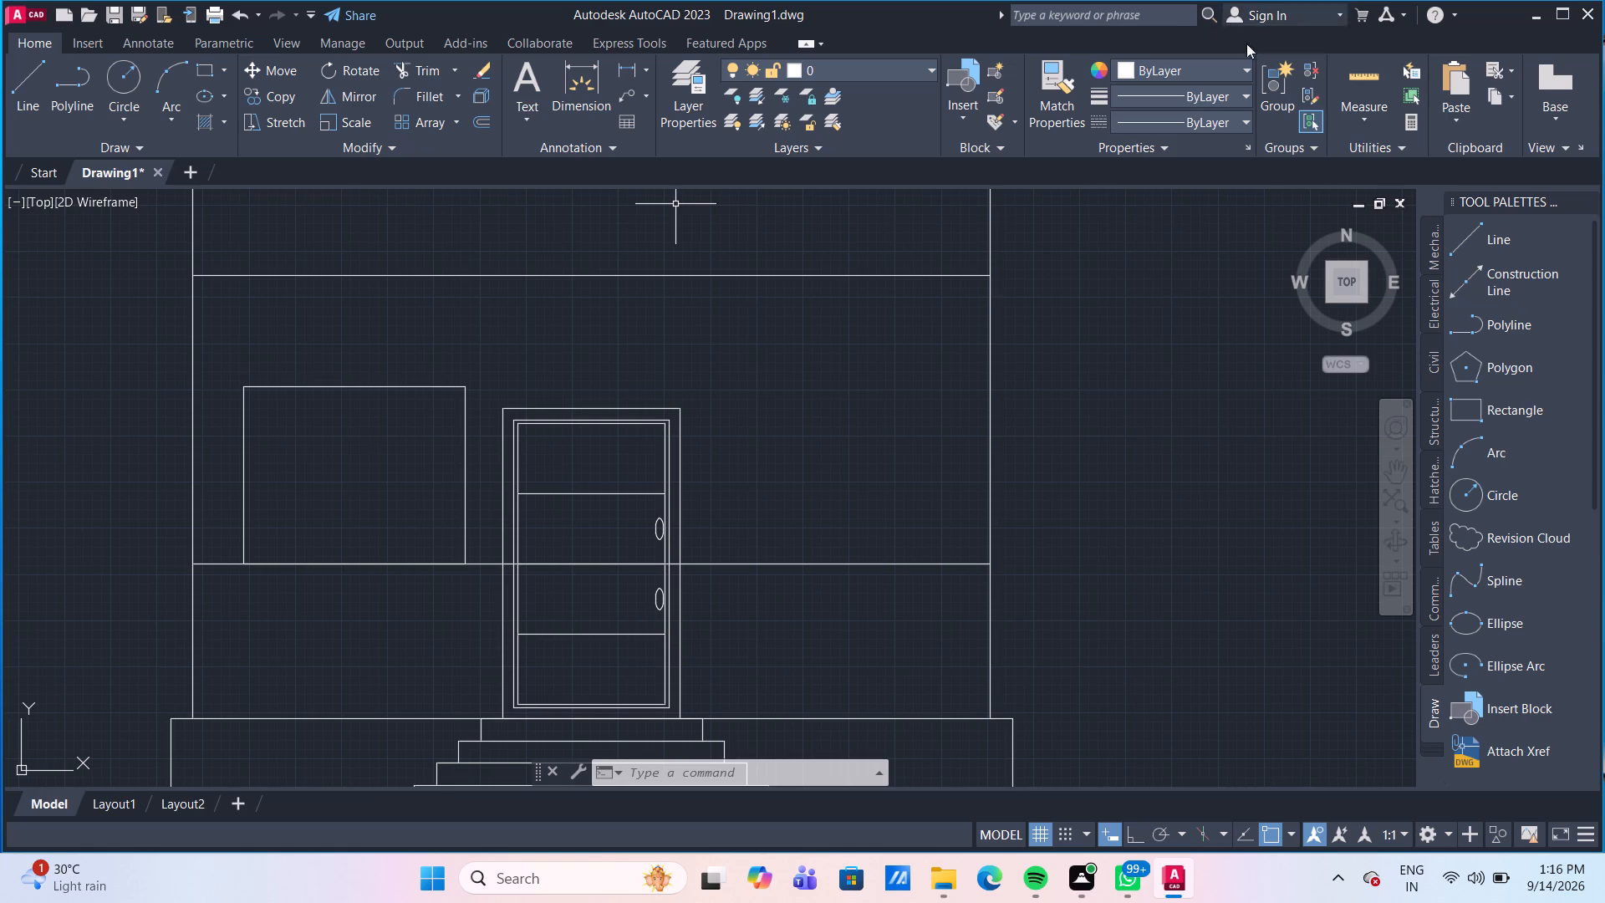
{"action": "left_click", "coordinate": [1362, 74]}
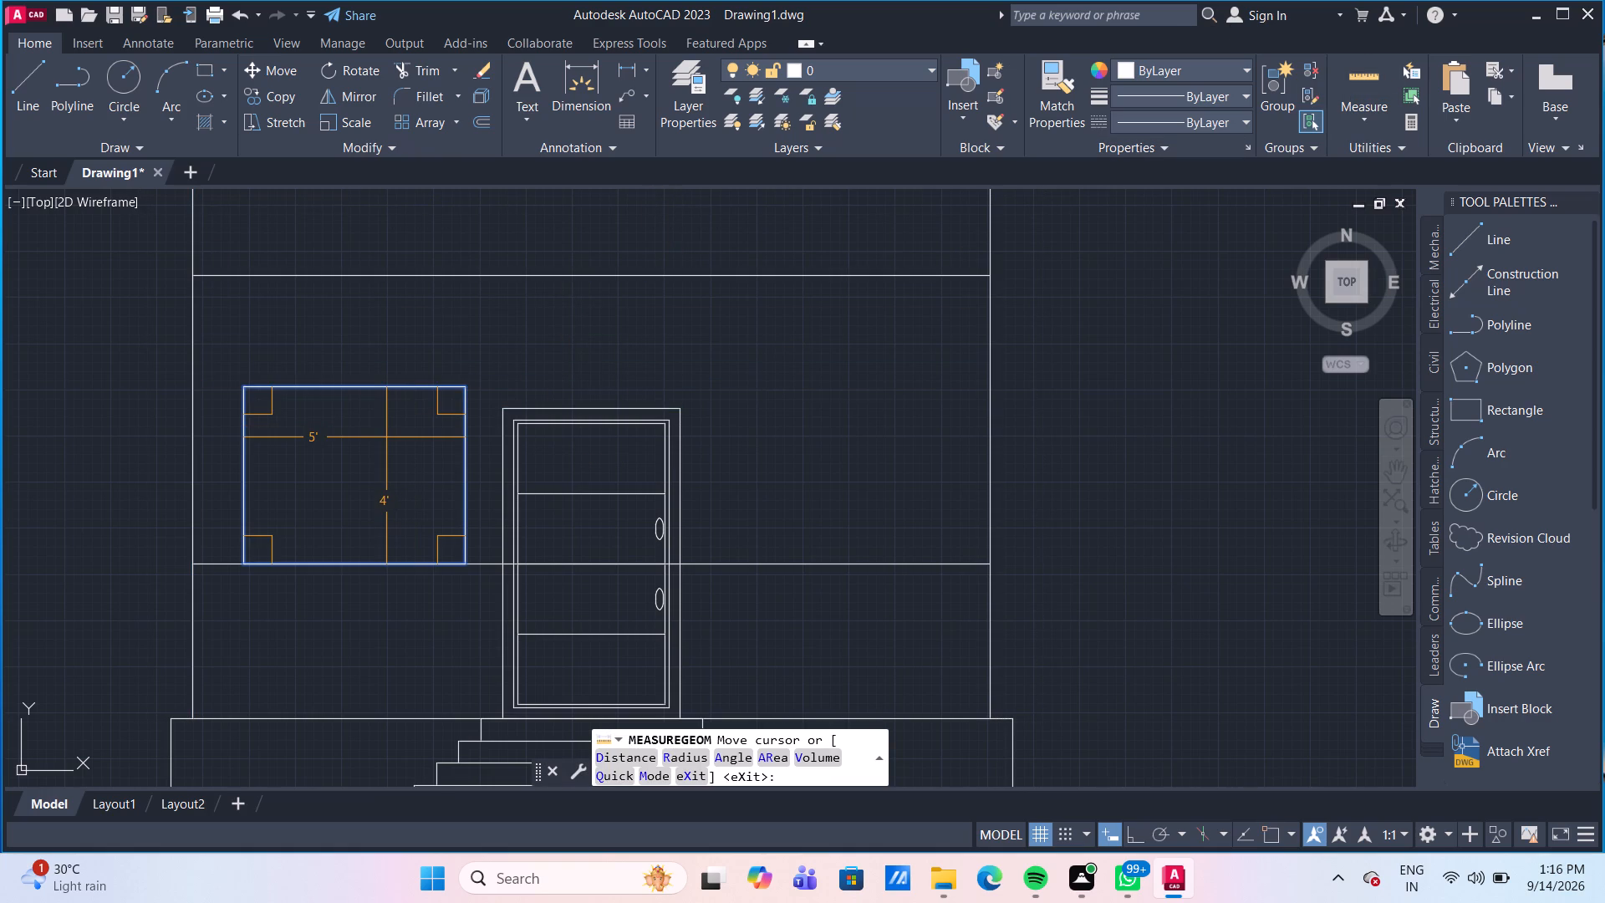
{"action": "key", "text": "Escape"}
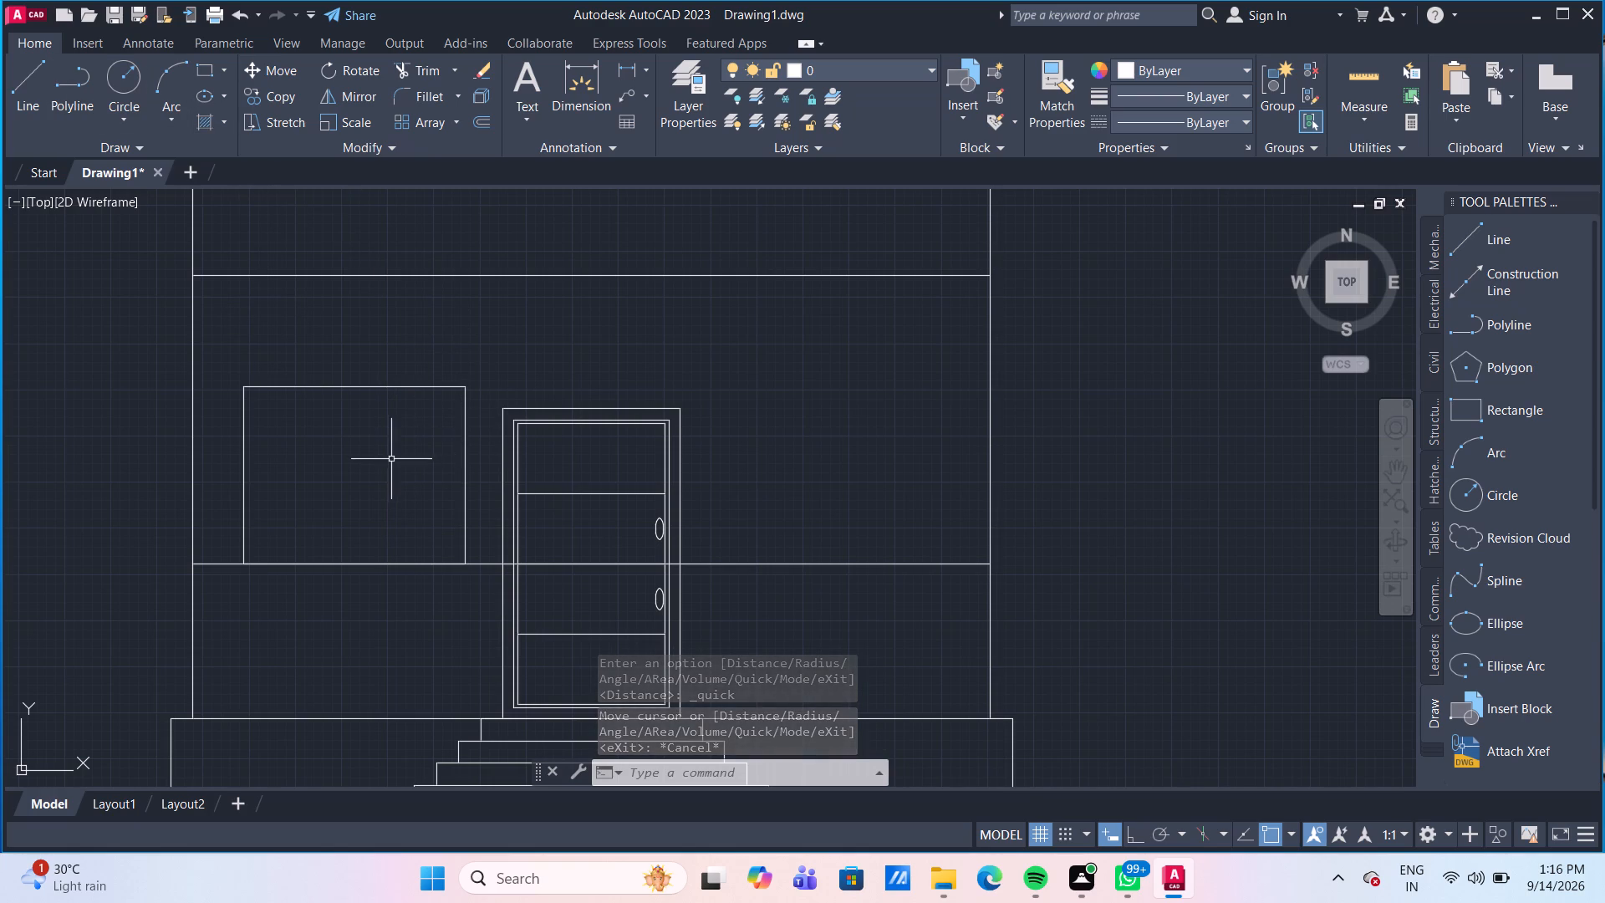
Offset the right and left sides of the ground-floor window outline 3" inward.
{"action": "left_click", "coordinate": [463, 477]}
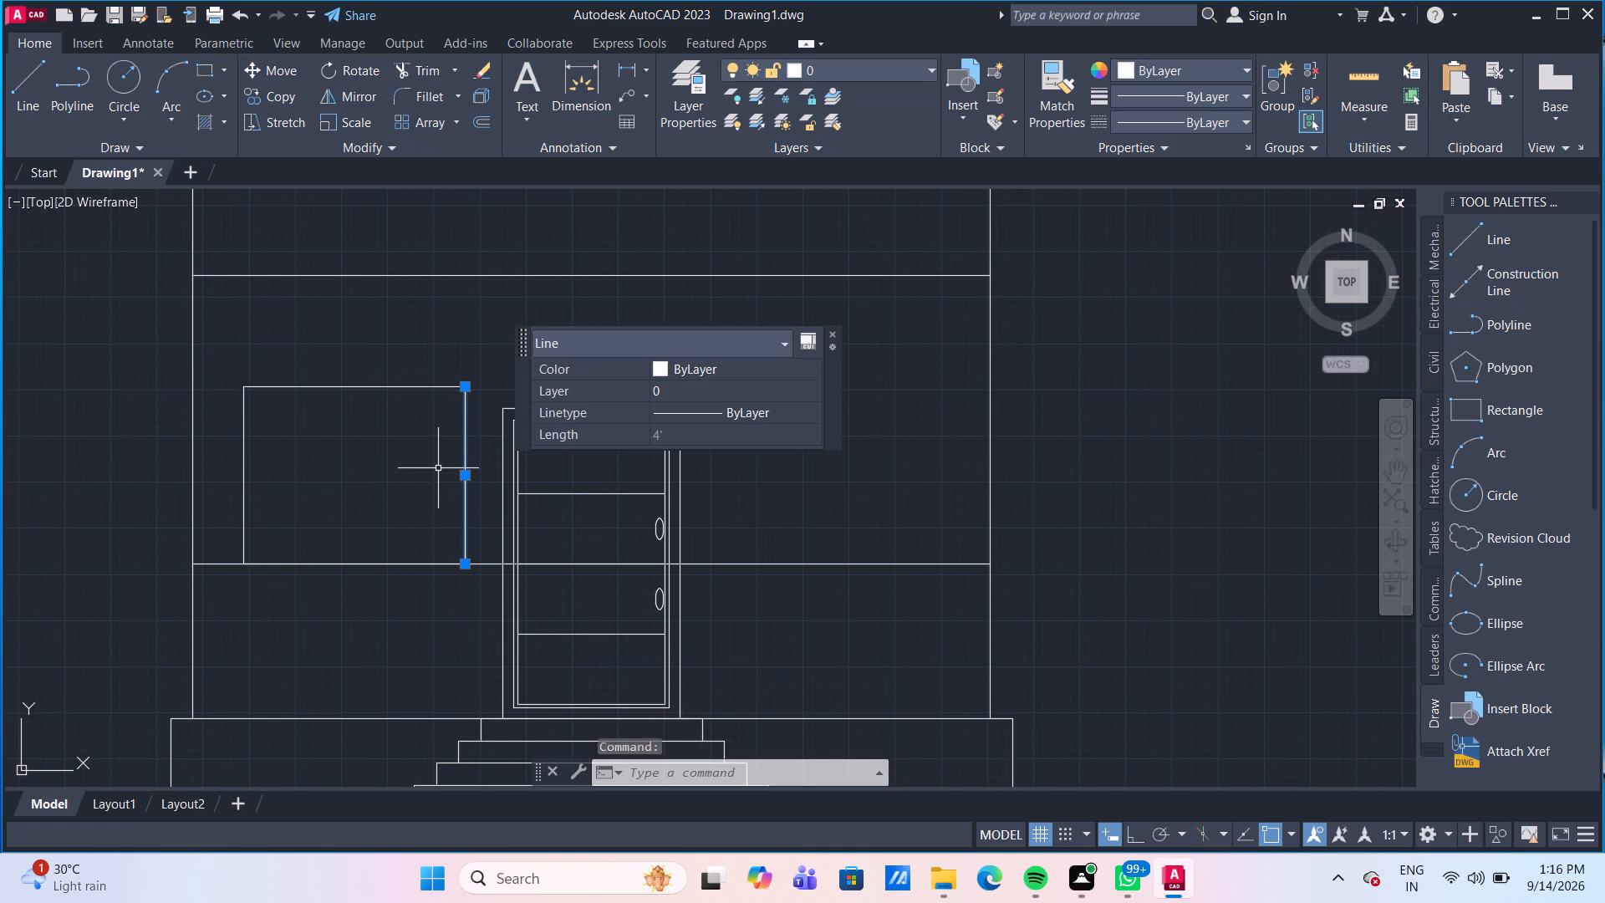
{"action": "key", "text": "Escape"}
{"action": "key", "text": "o"}
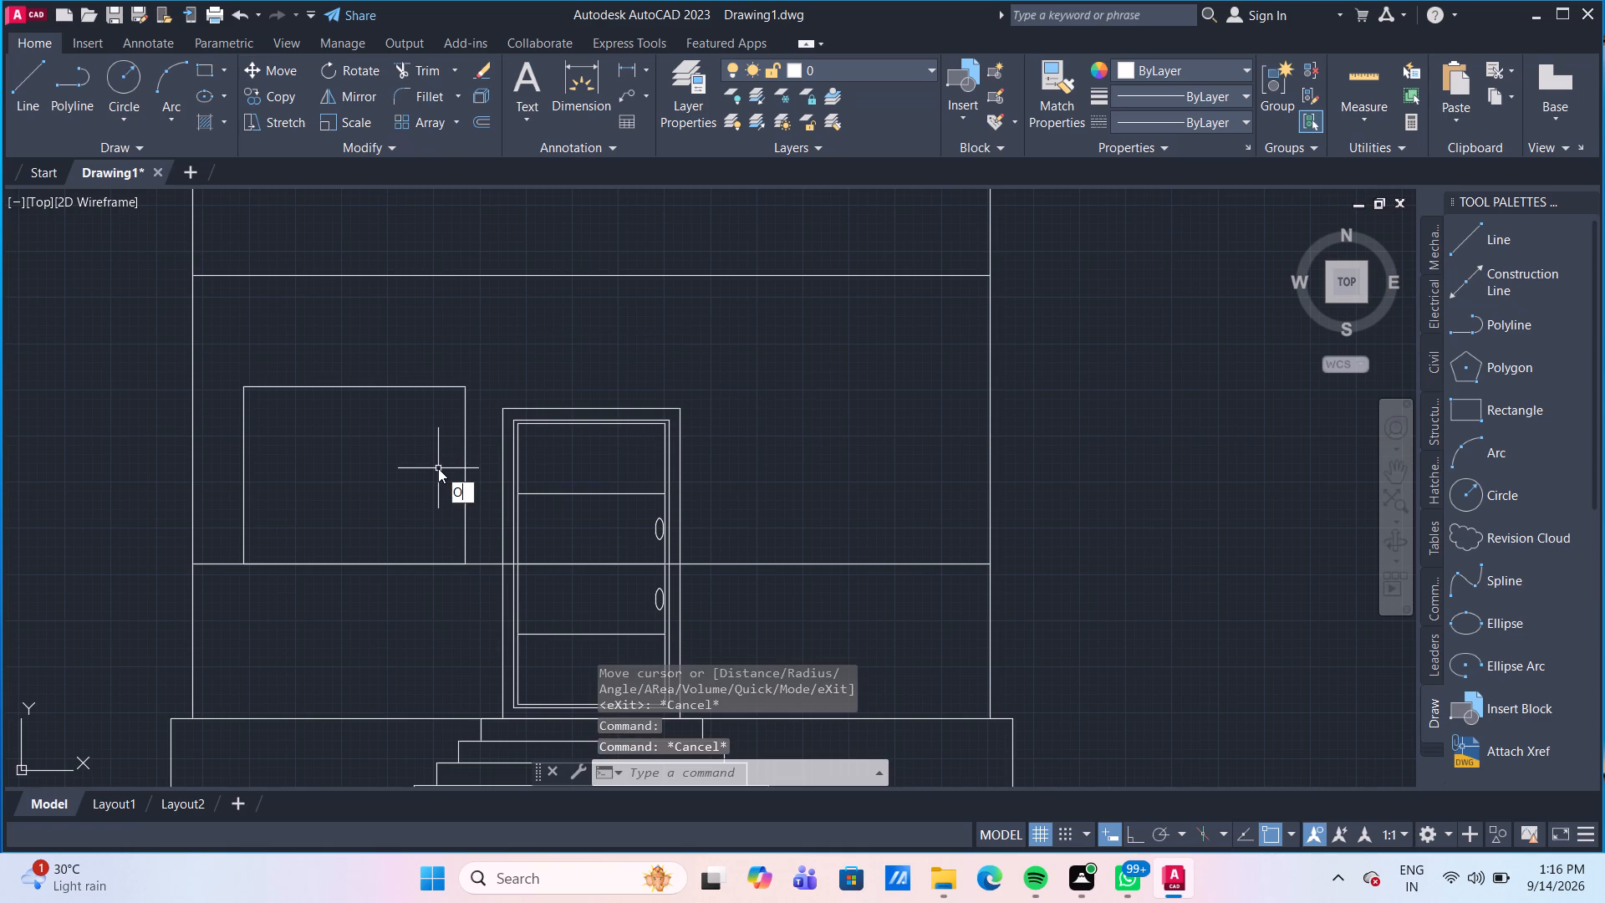
{"action": "key", "text": "Return"}
{"action": "key", "text": "Return"}
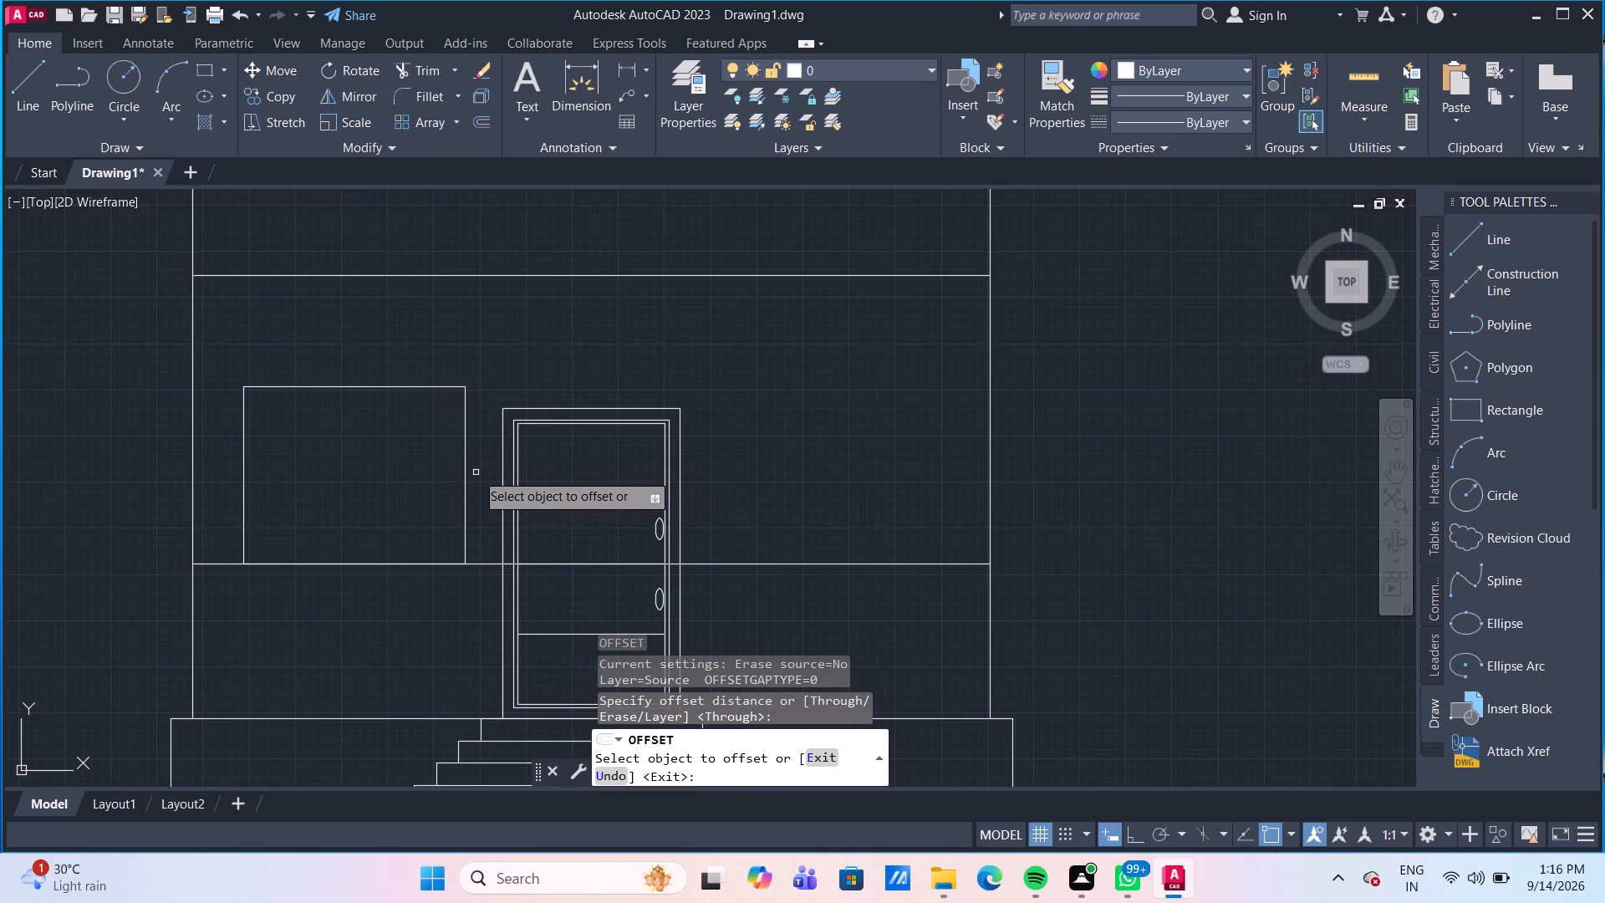
{"action": "left_click", "coordinate": [463, 476]}
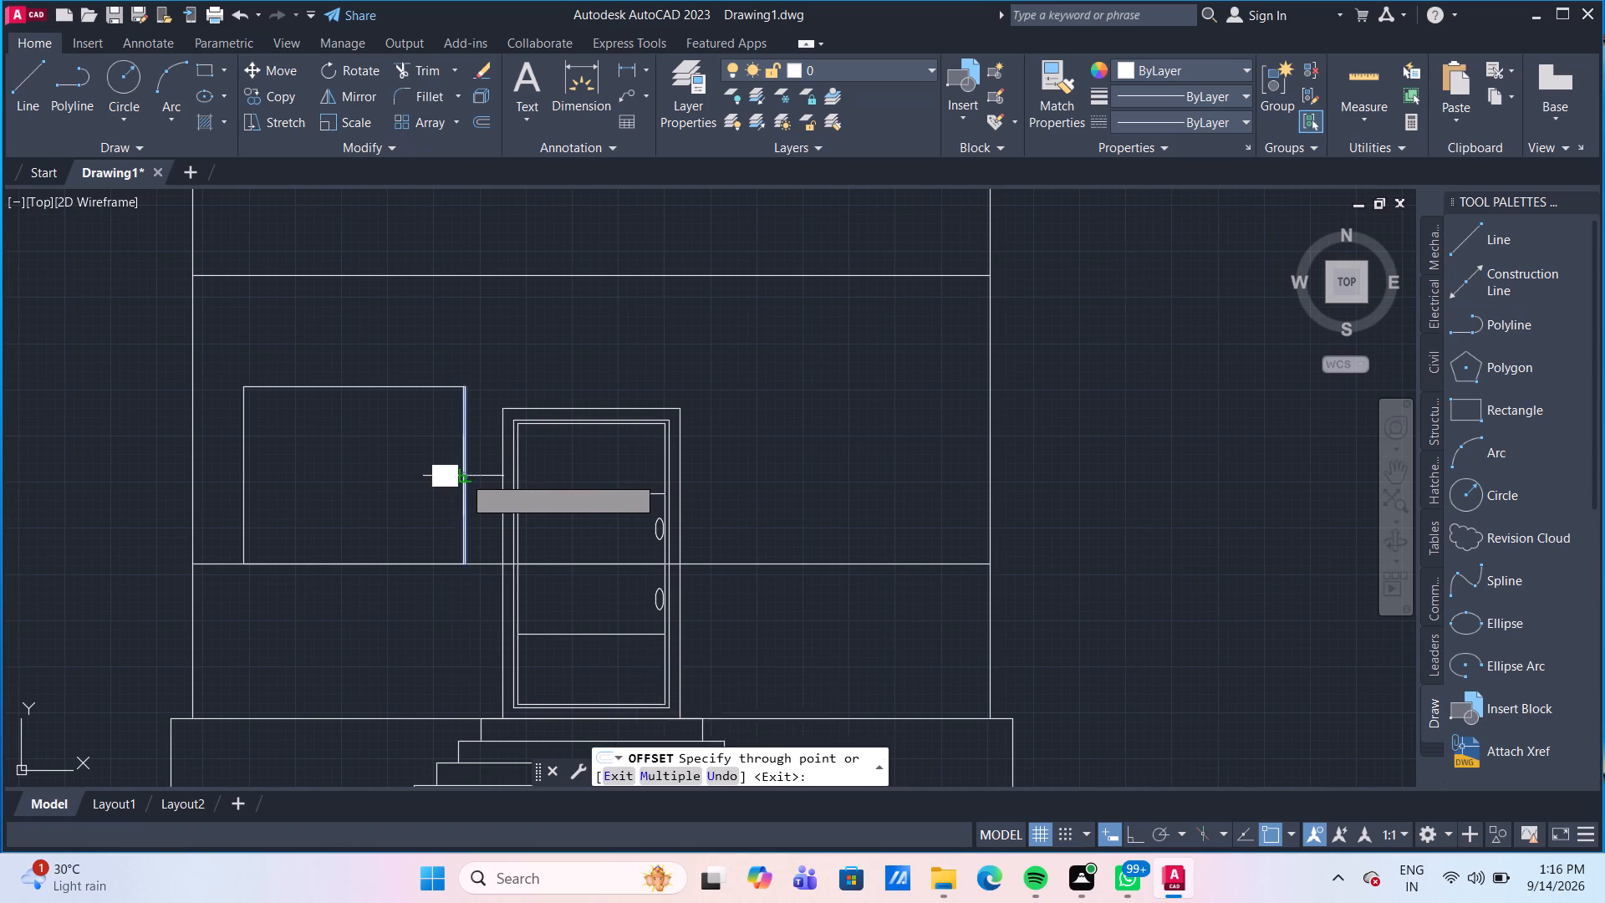
{"action": "type", "text": "3\""}
{"action": "key", "text": "Return"}
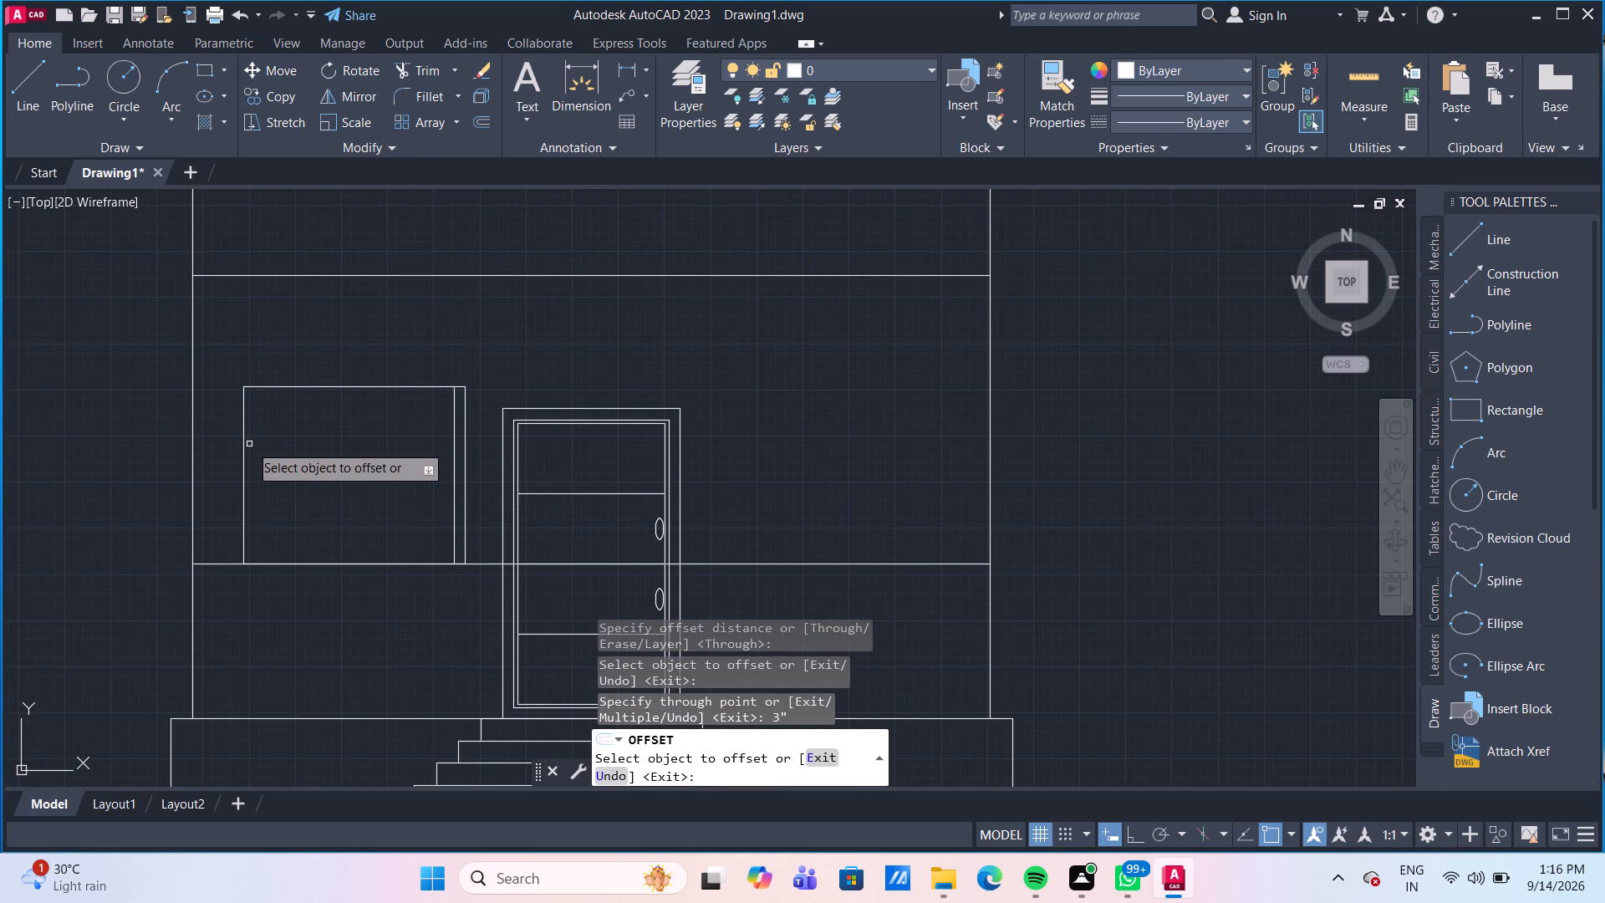
{"action": "left_click", "coordinate": [243, 443]}
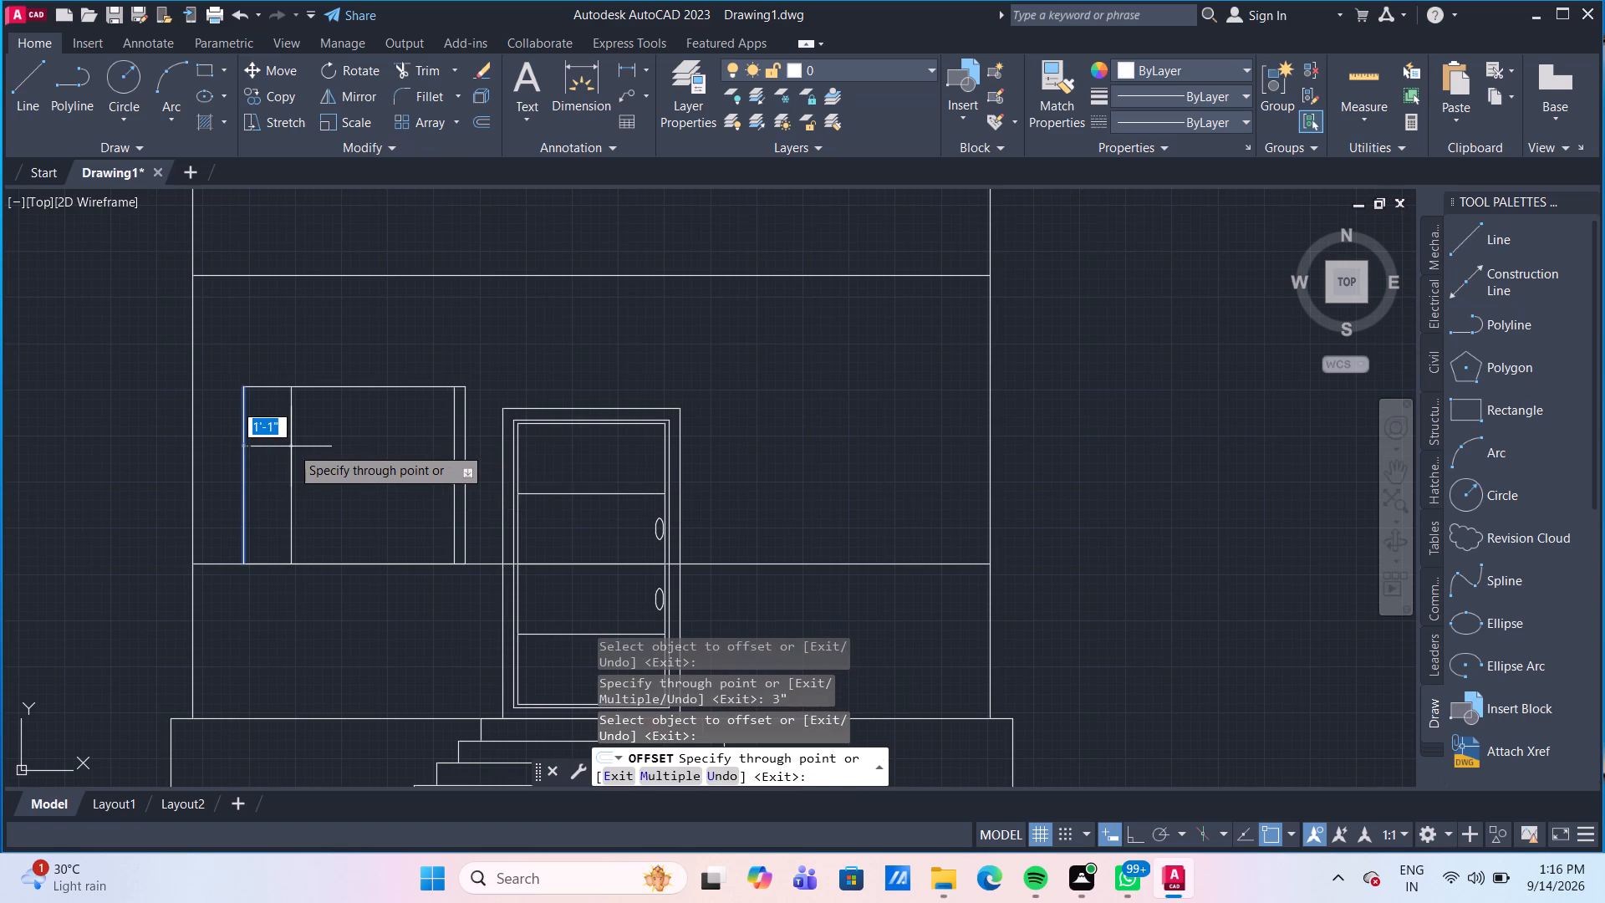
{"action": "type", "text": "3\""}
{"action": "key", "text": "Return"}
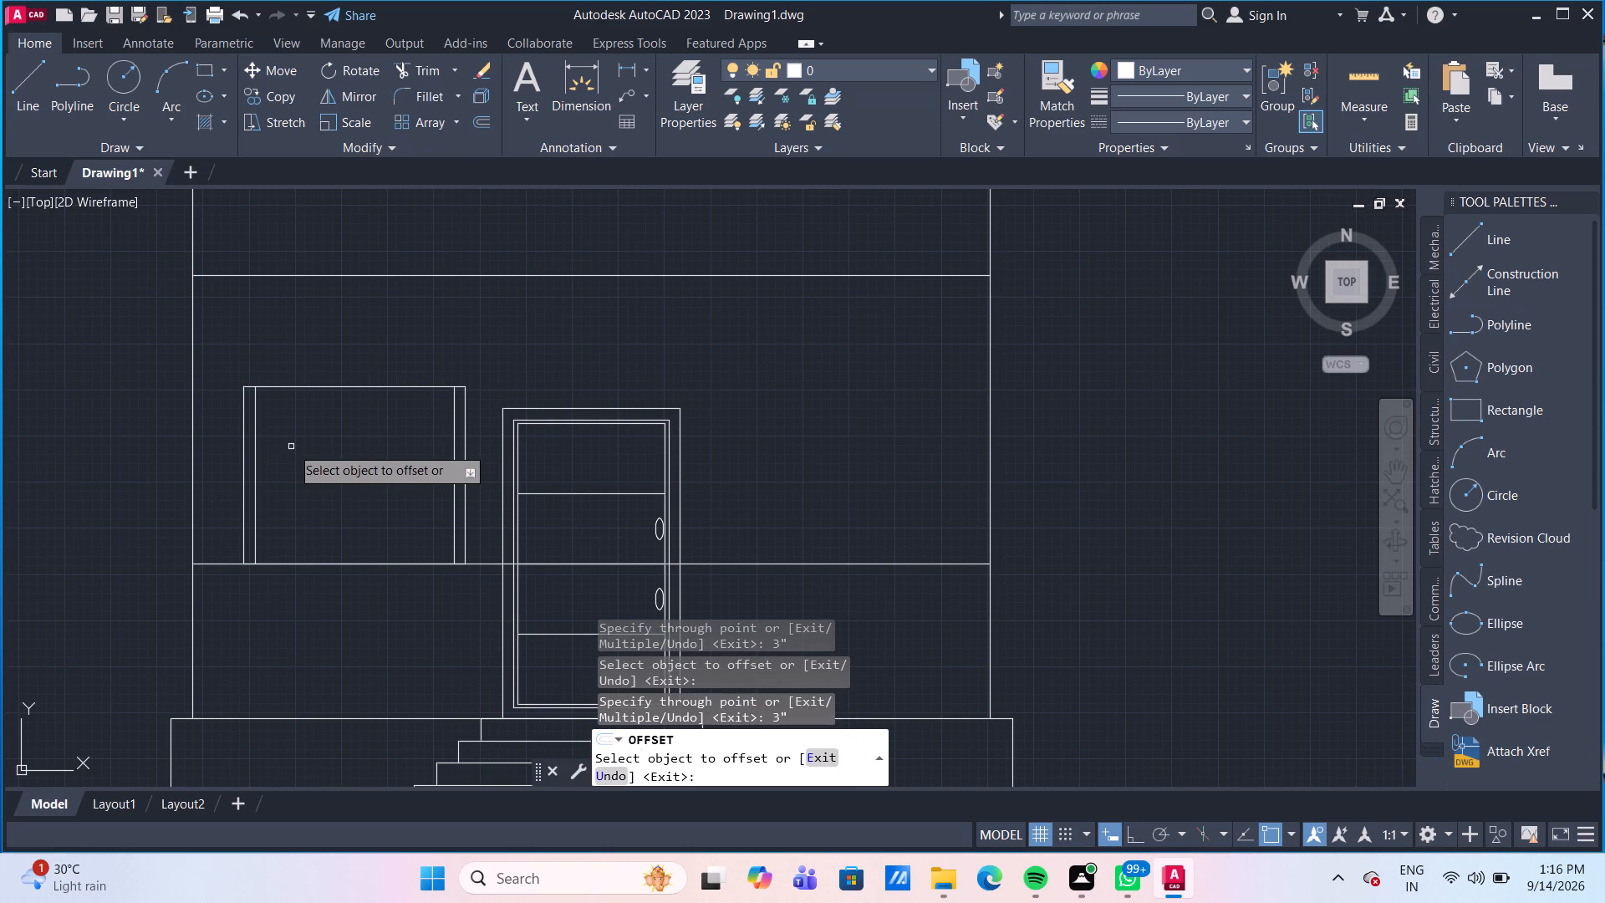
{"action": "key", "text": "Escape"}
Trim away the window's original outer side lines and the top edge's ends beyond the two 3" offset lines.
{"action": "type", "text": "TR"}
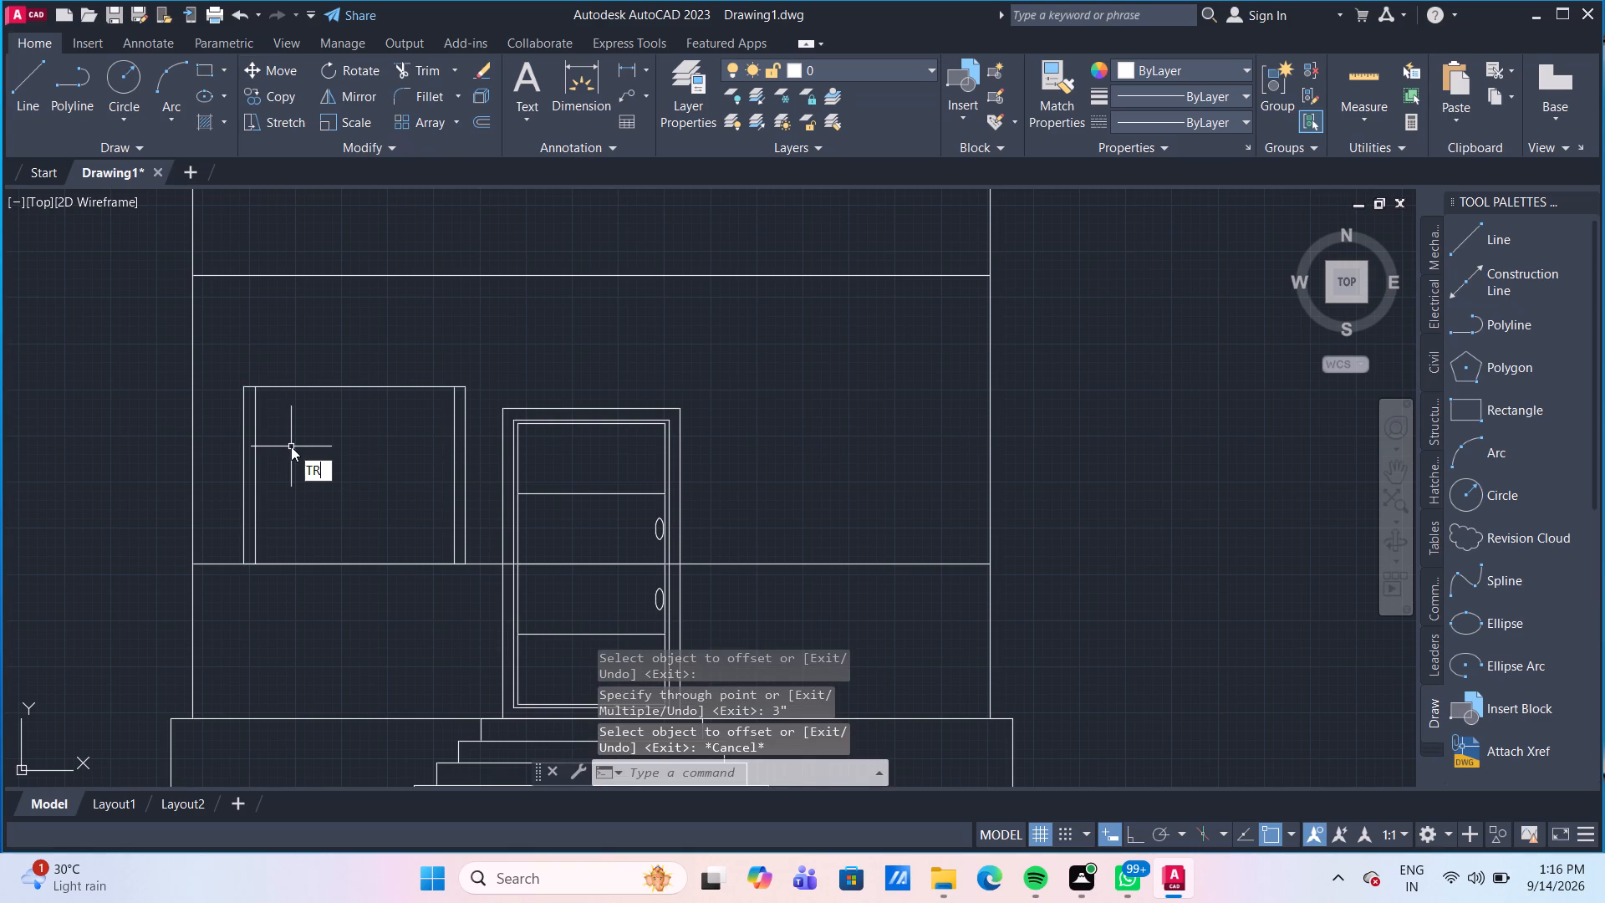
{"action": "key", "text": "Return"}
{"action": "left_click", "coordinate": [243, 408]}
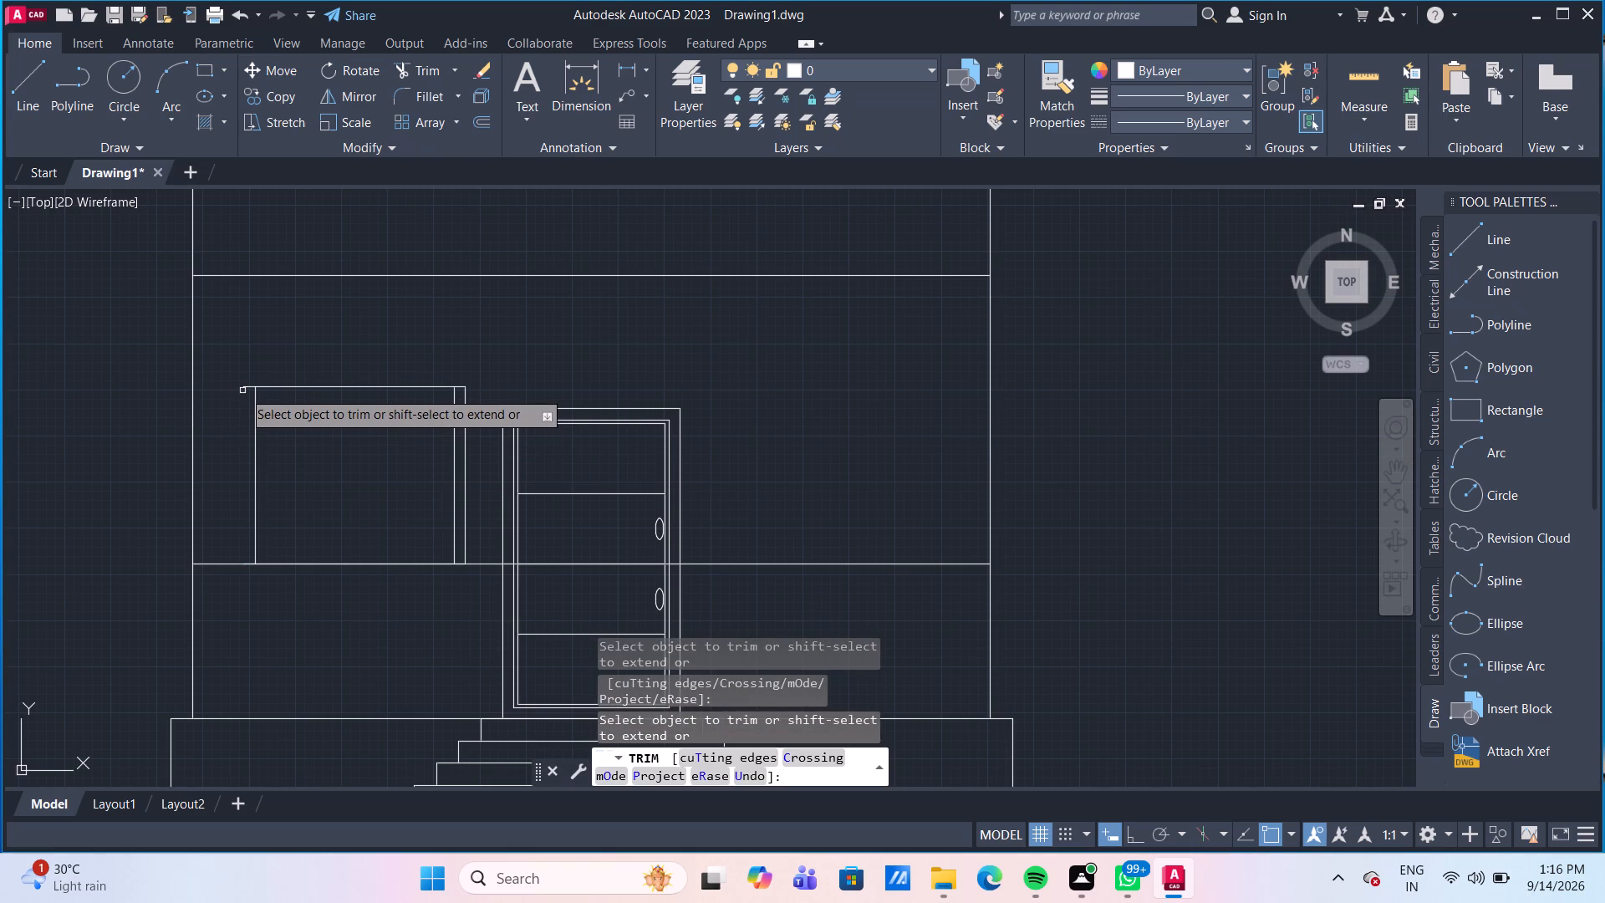
{"action": "left_click", "coordinate": [247, 385]}
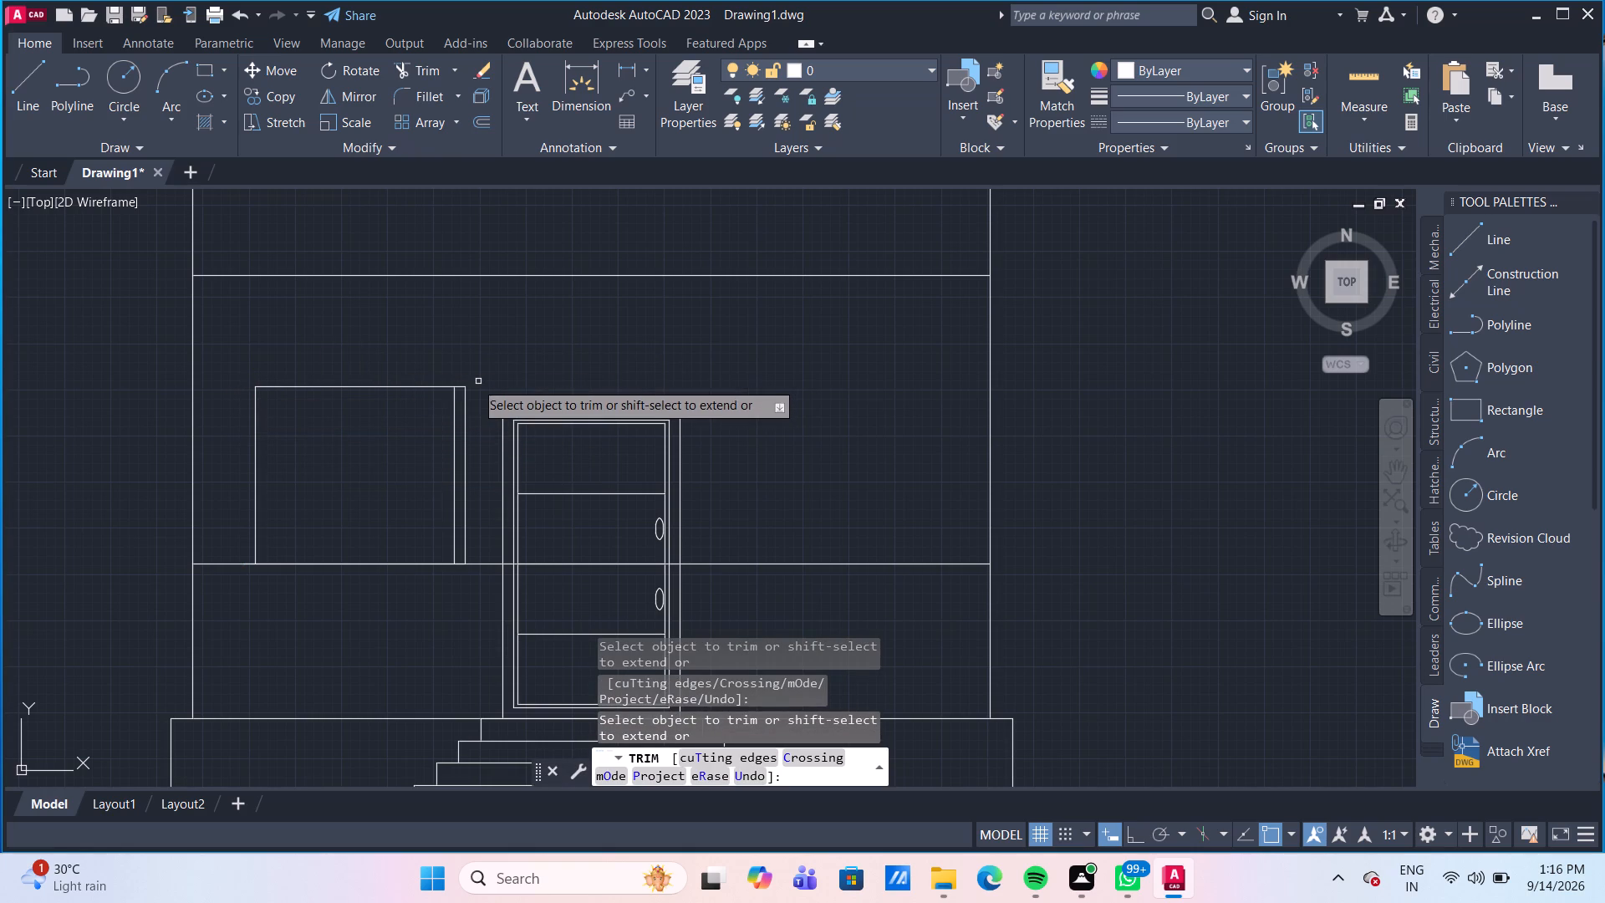
{"action": "left_click", "coordinate": [461, 387]}
{"action": "left_click", "coordinate": [464, 394]}
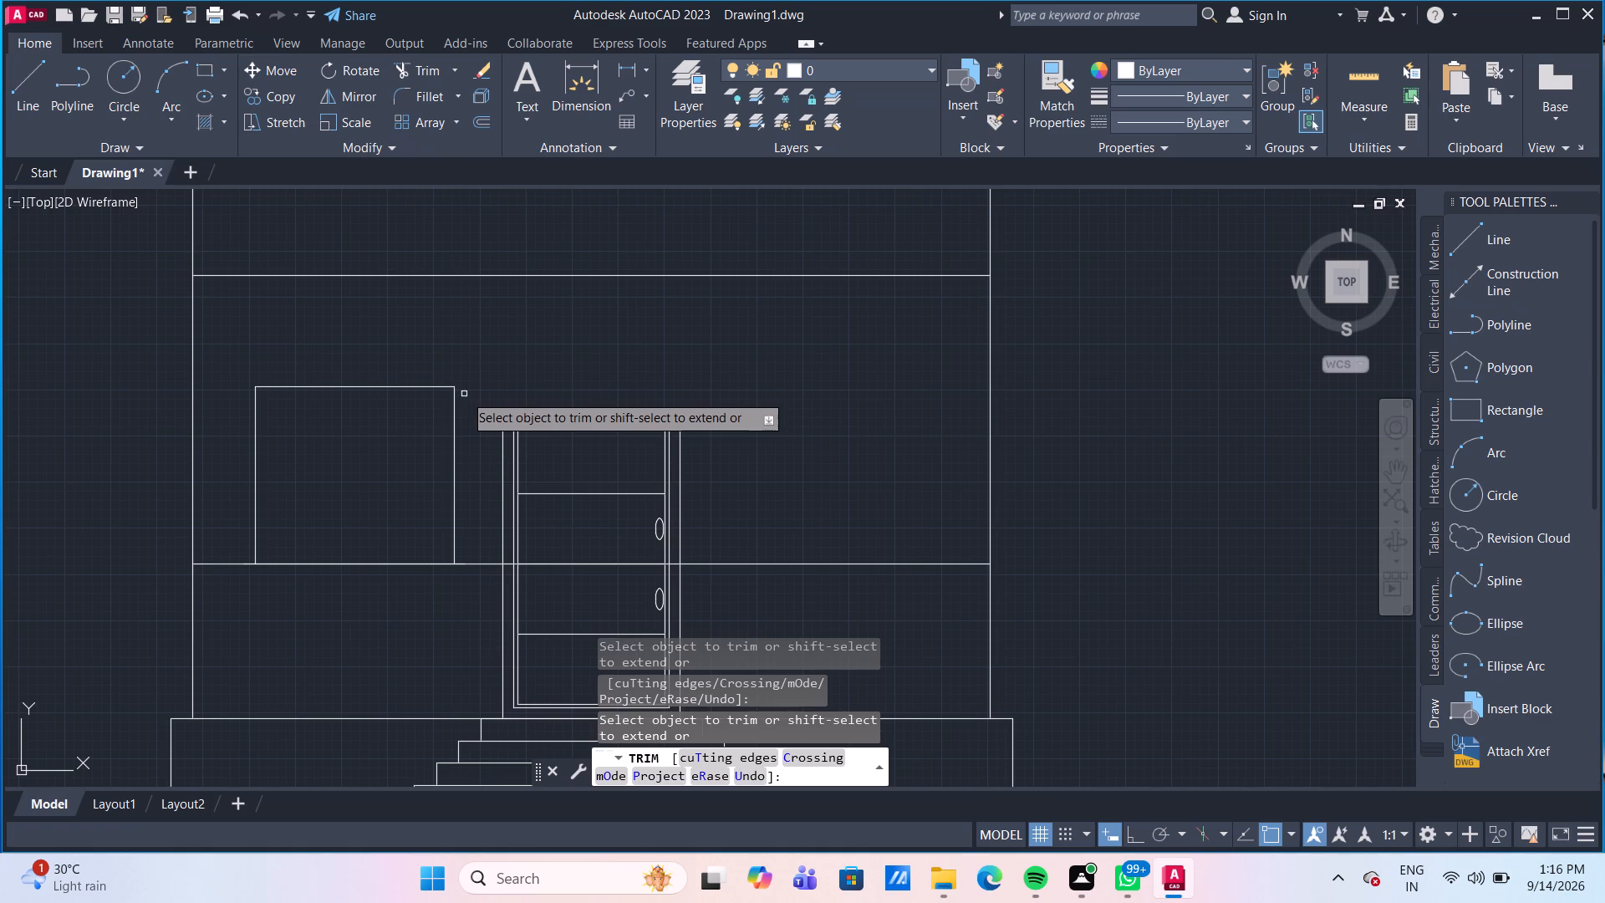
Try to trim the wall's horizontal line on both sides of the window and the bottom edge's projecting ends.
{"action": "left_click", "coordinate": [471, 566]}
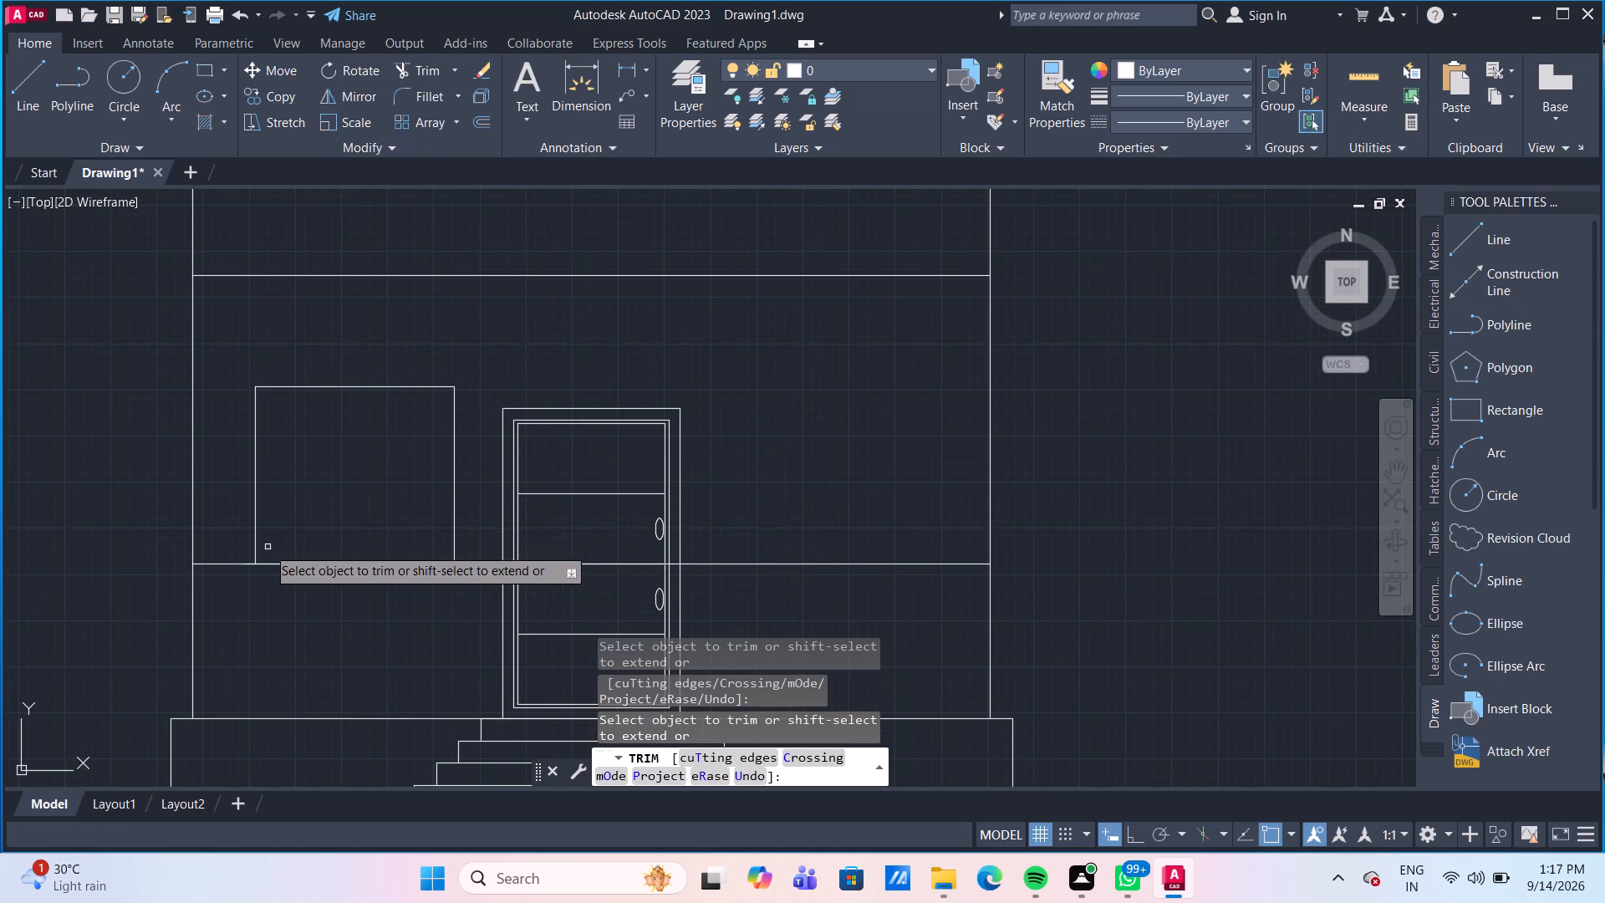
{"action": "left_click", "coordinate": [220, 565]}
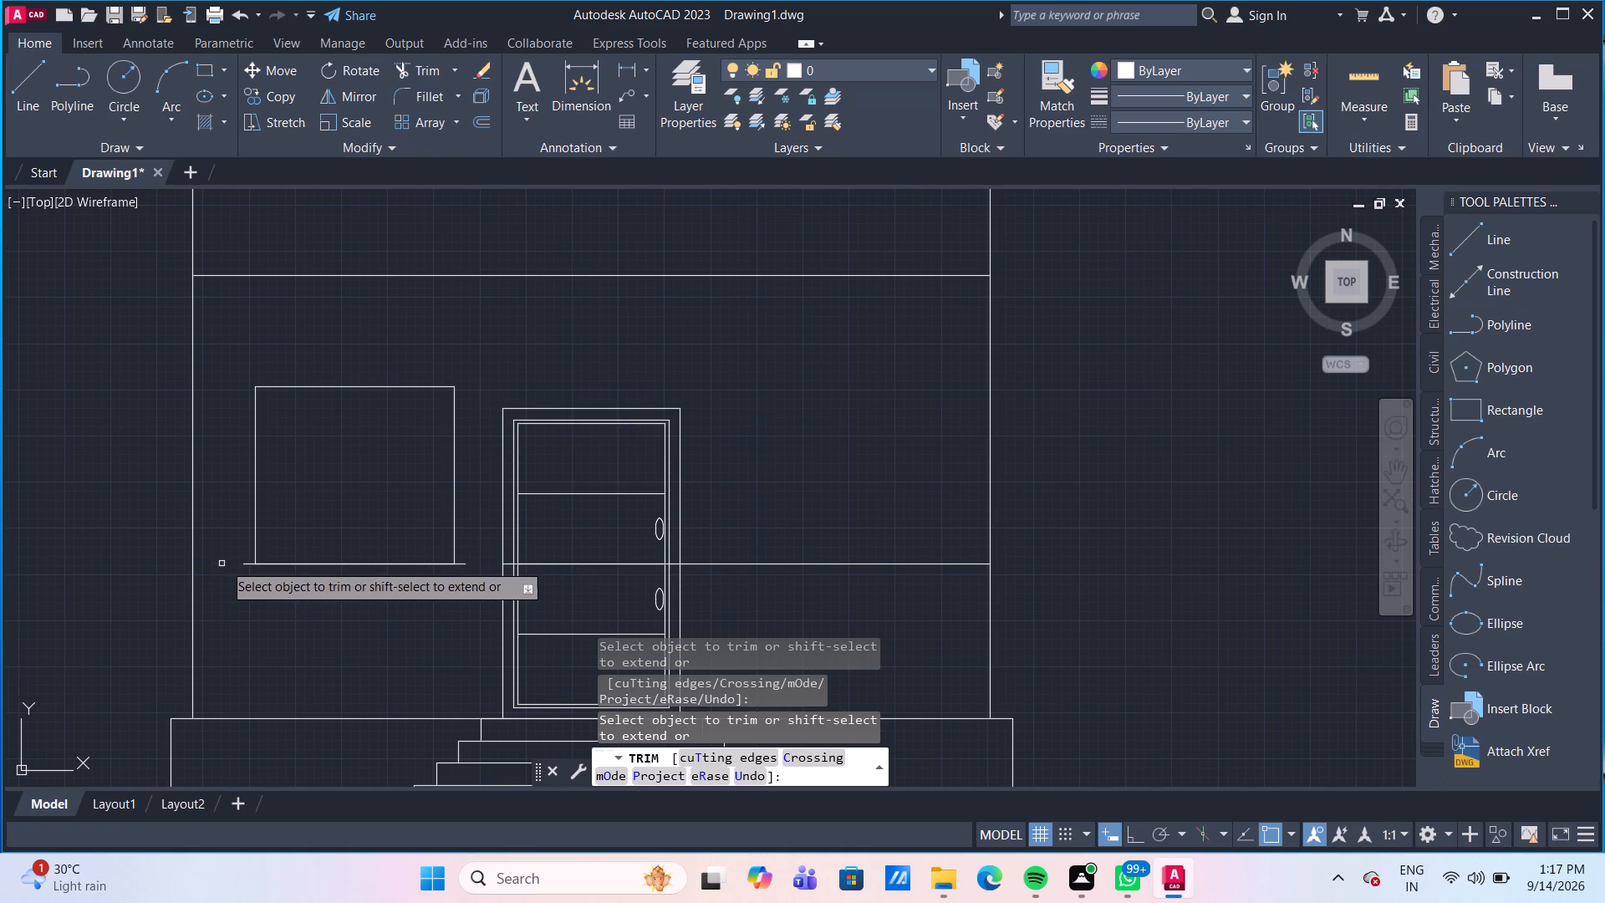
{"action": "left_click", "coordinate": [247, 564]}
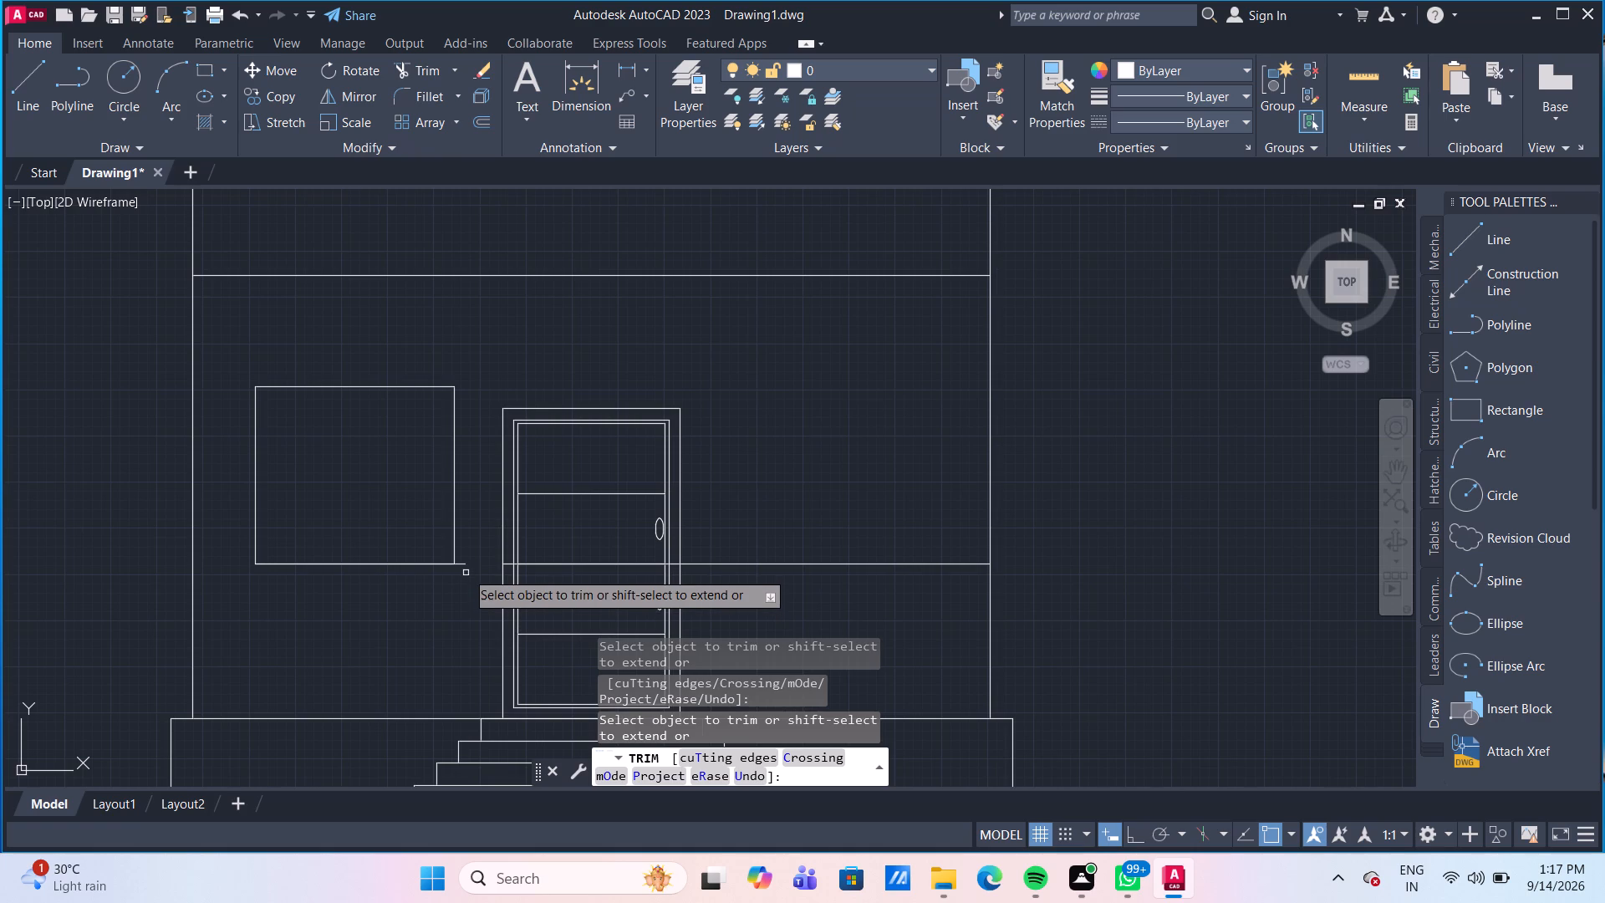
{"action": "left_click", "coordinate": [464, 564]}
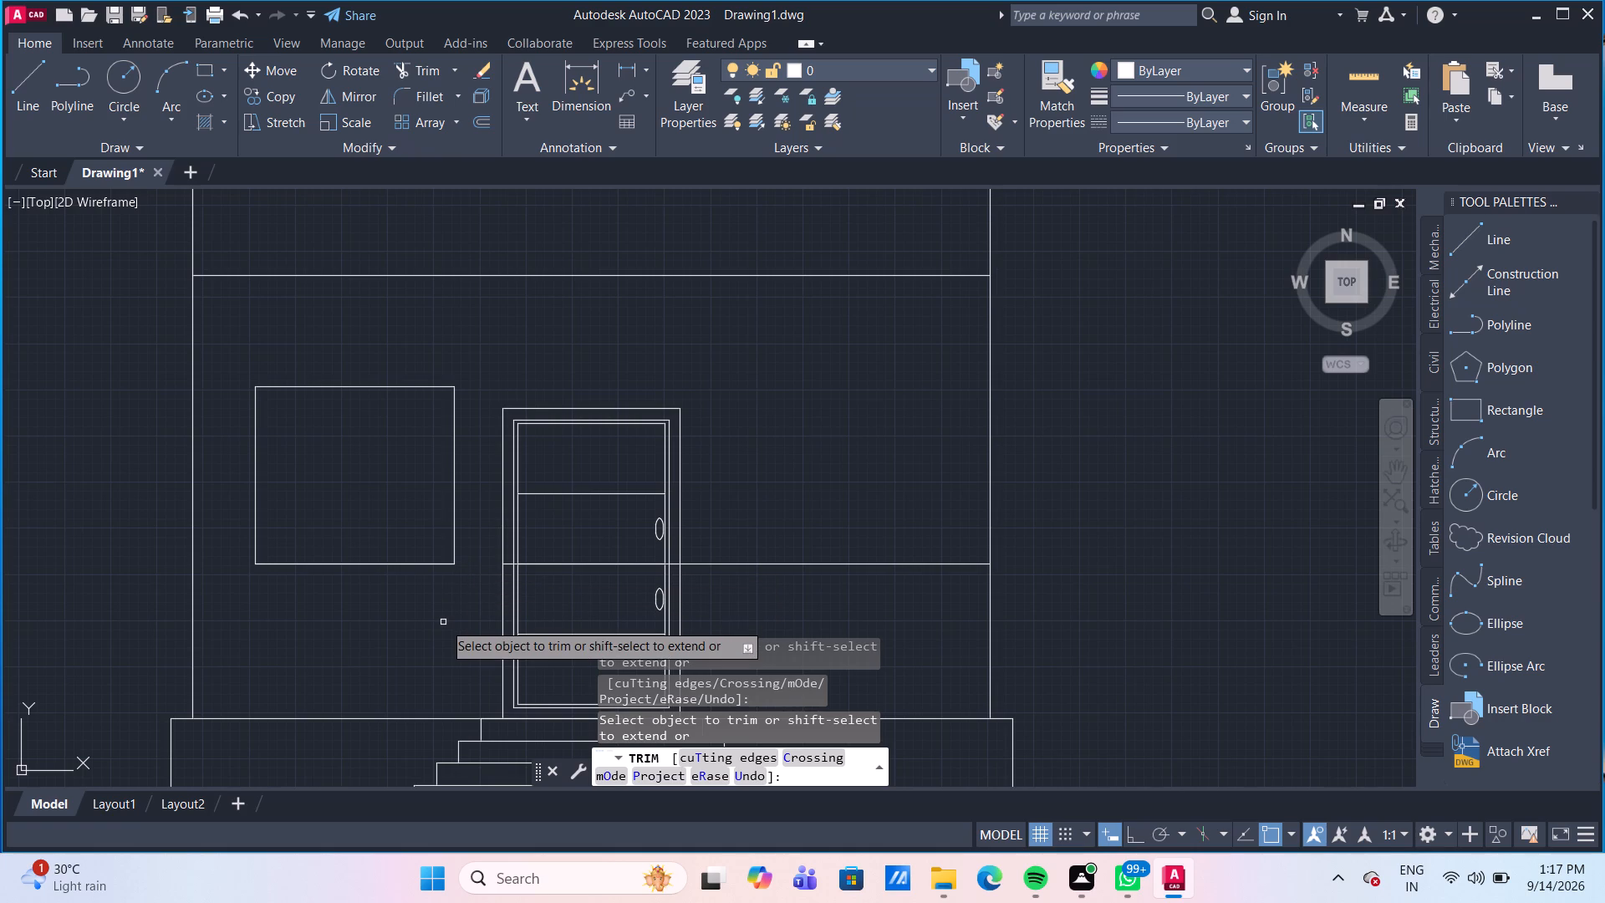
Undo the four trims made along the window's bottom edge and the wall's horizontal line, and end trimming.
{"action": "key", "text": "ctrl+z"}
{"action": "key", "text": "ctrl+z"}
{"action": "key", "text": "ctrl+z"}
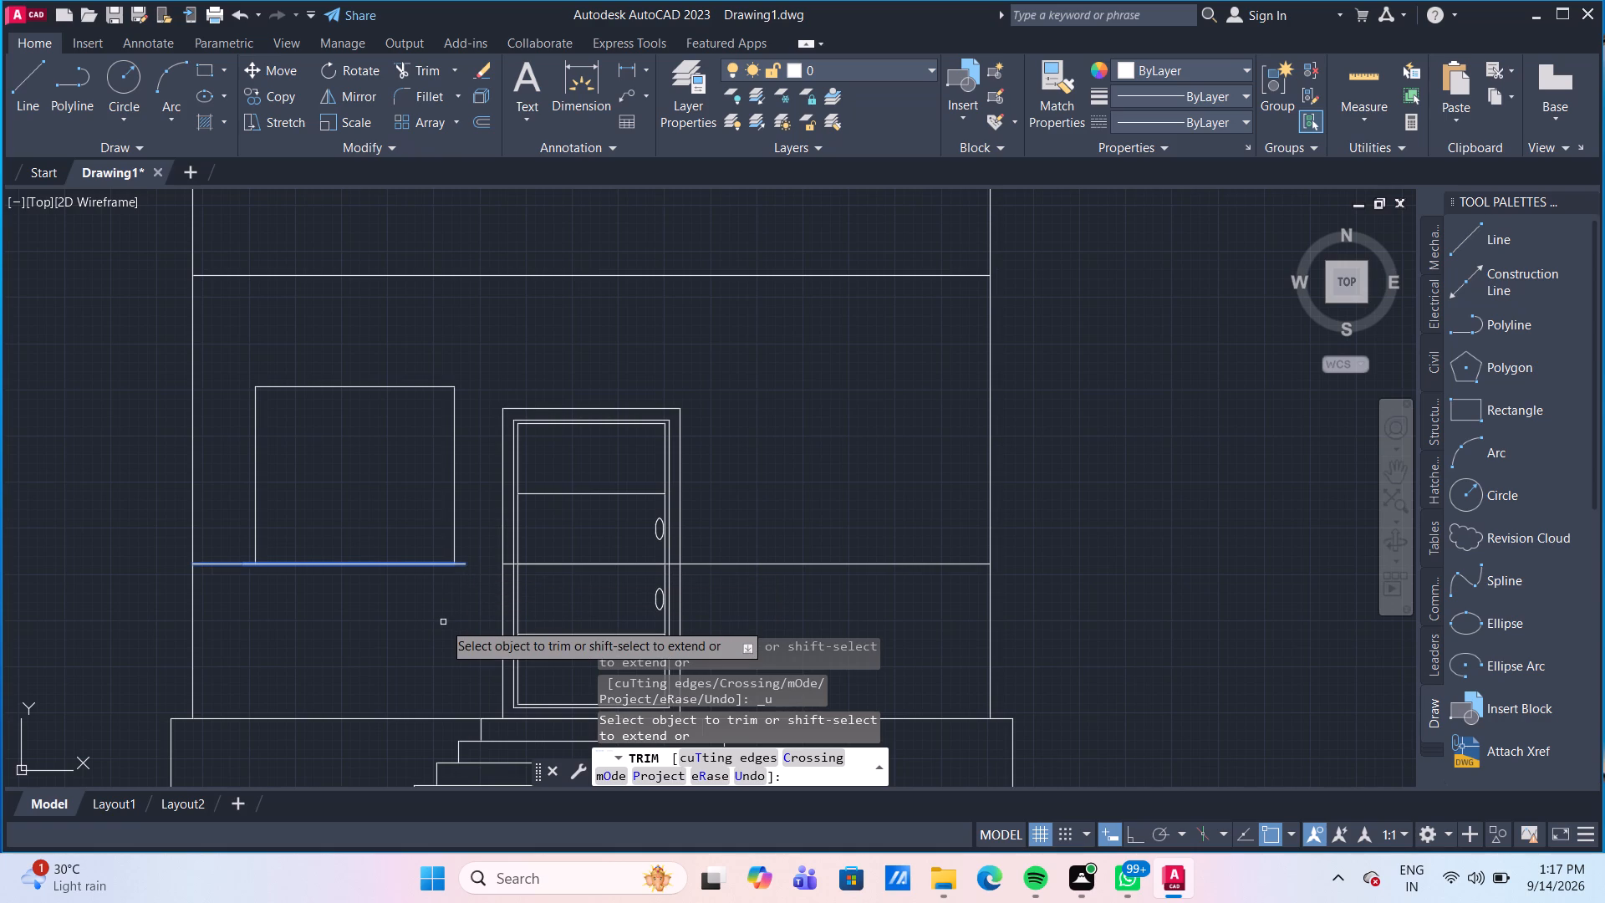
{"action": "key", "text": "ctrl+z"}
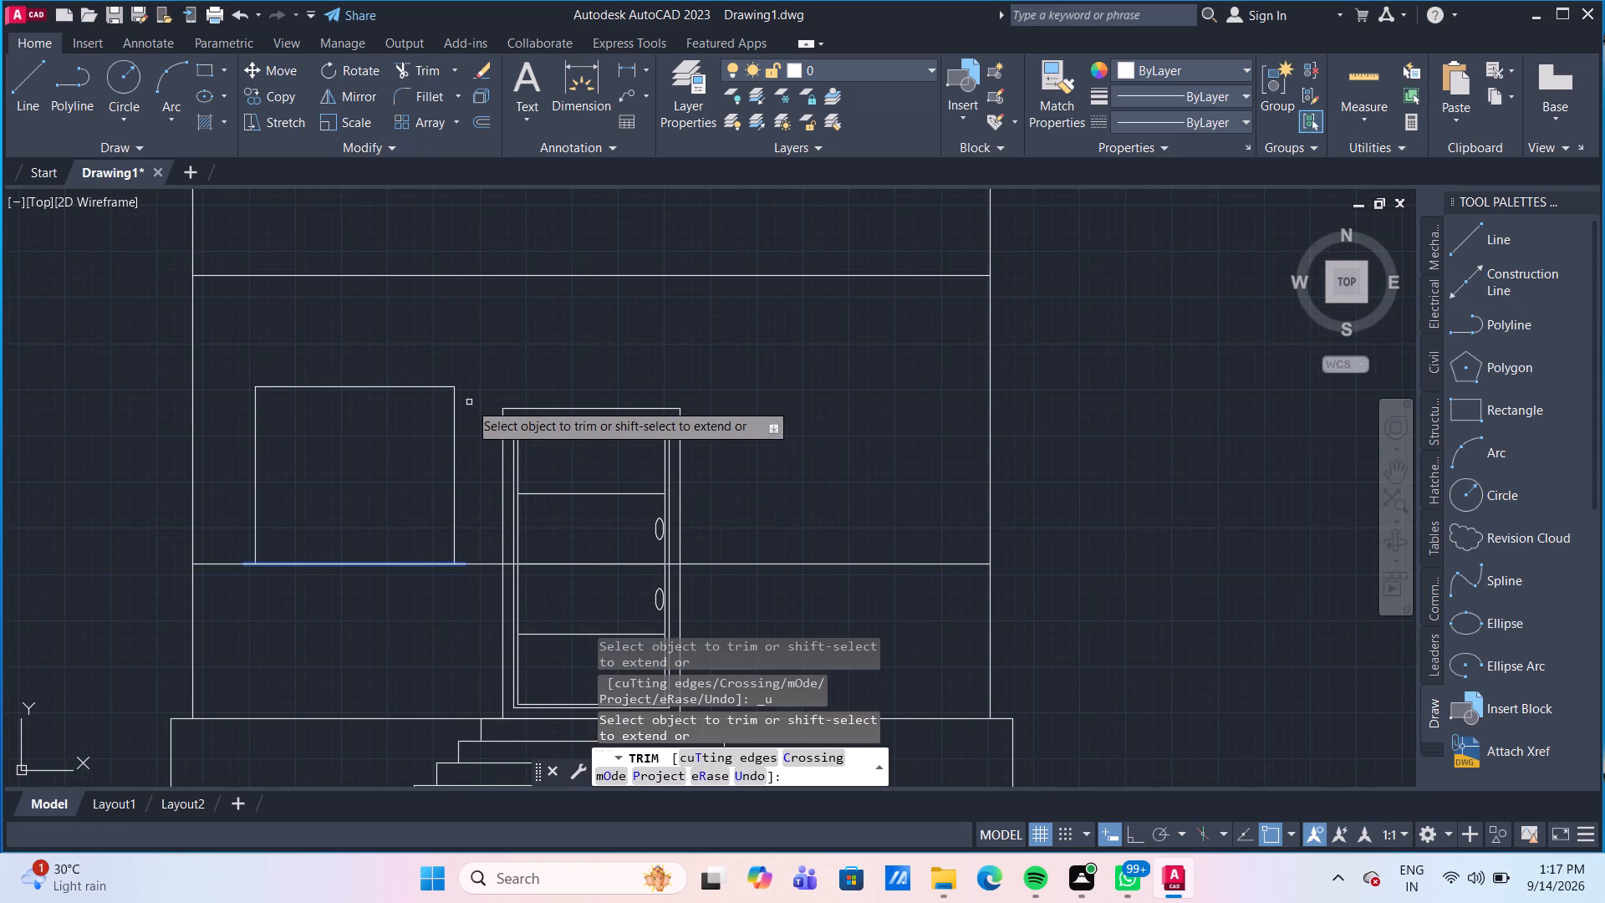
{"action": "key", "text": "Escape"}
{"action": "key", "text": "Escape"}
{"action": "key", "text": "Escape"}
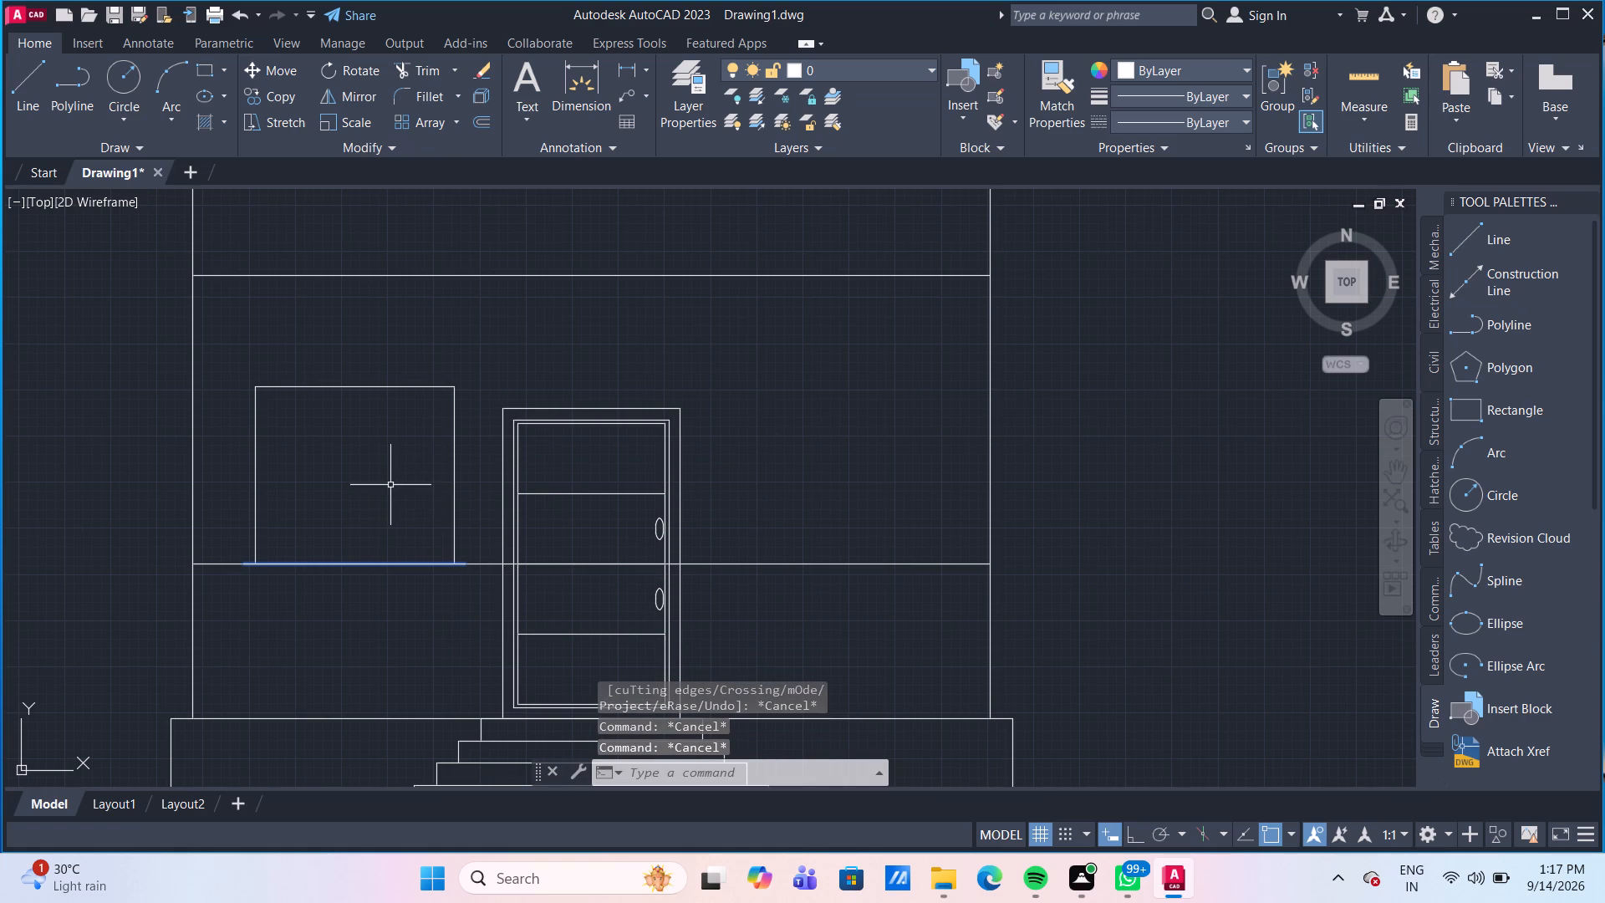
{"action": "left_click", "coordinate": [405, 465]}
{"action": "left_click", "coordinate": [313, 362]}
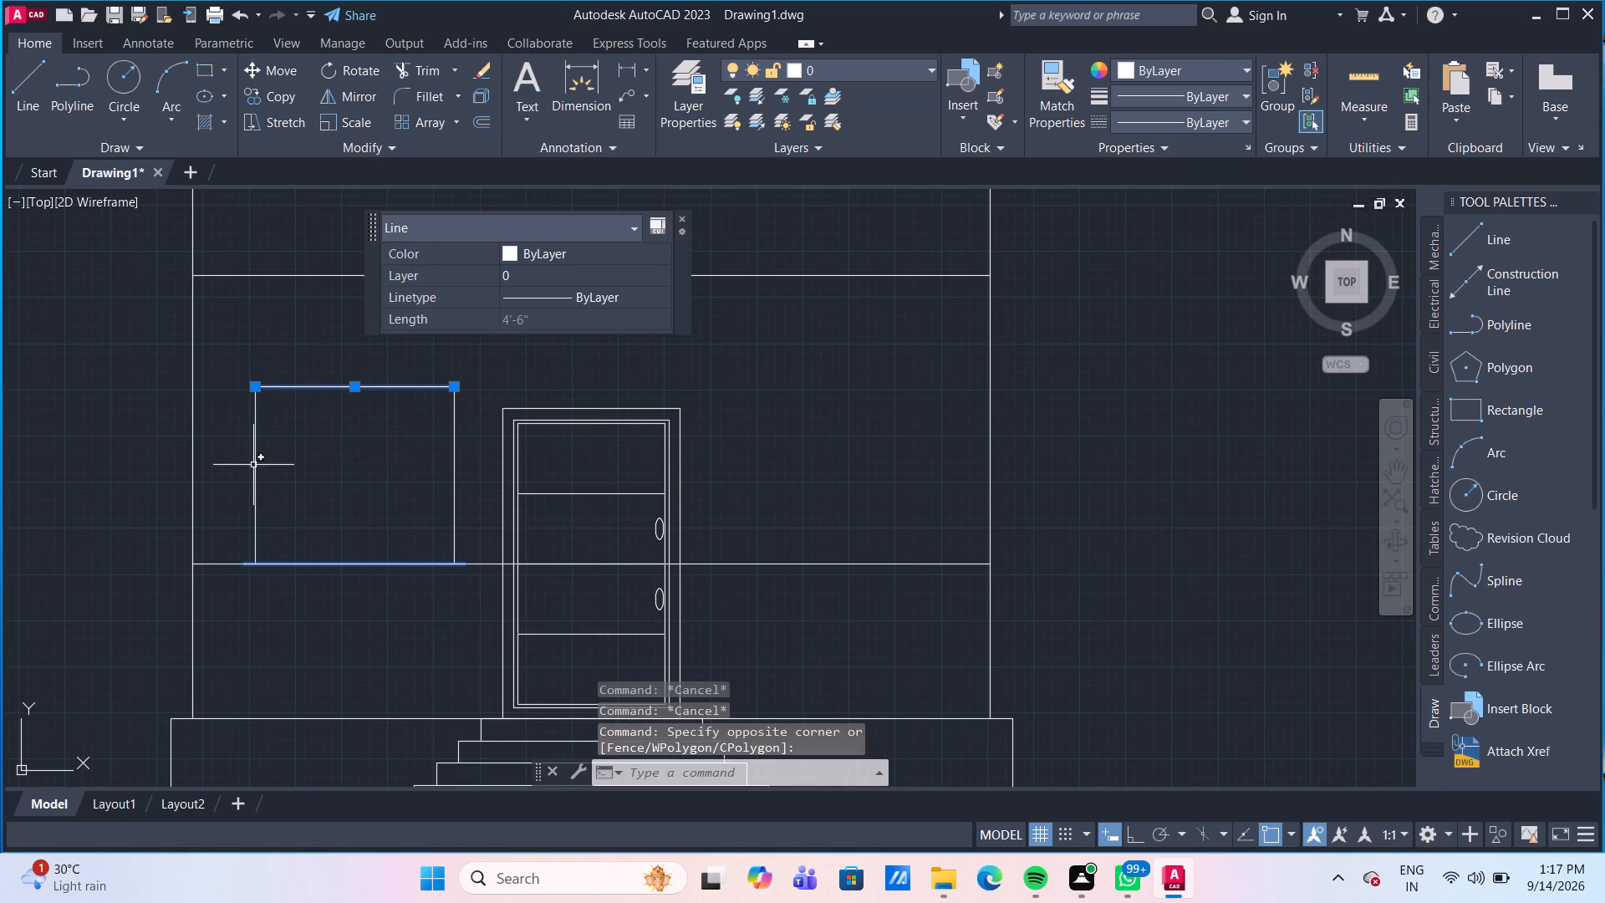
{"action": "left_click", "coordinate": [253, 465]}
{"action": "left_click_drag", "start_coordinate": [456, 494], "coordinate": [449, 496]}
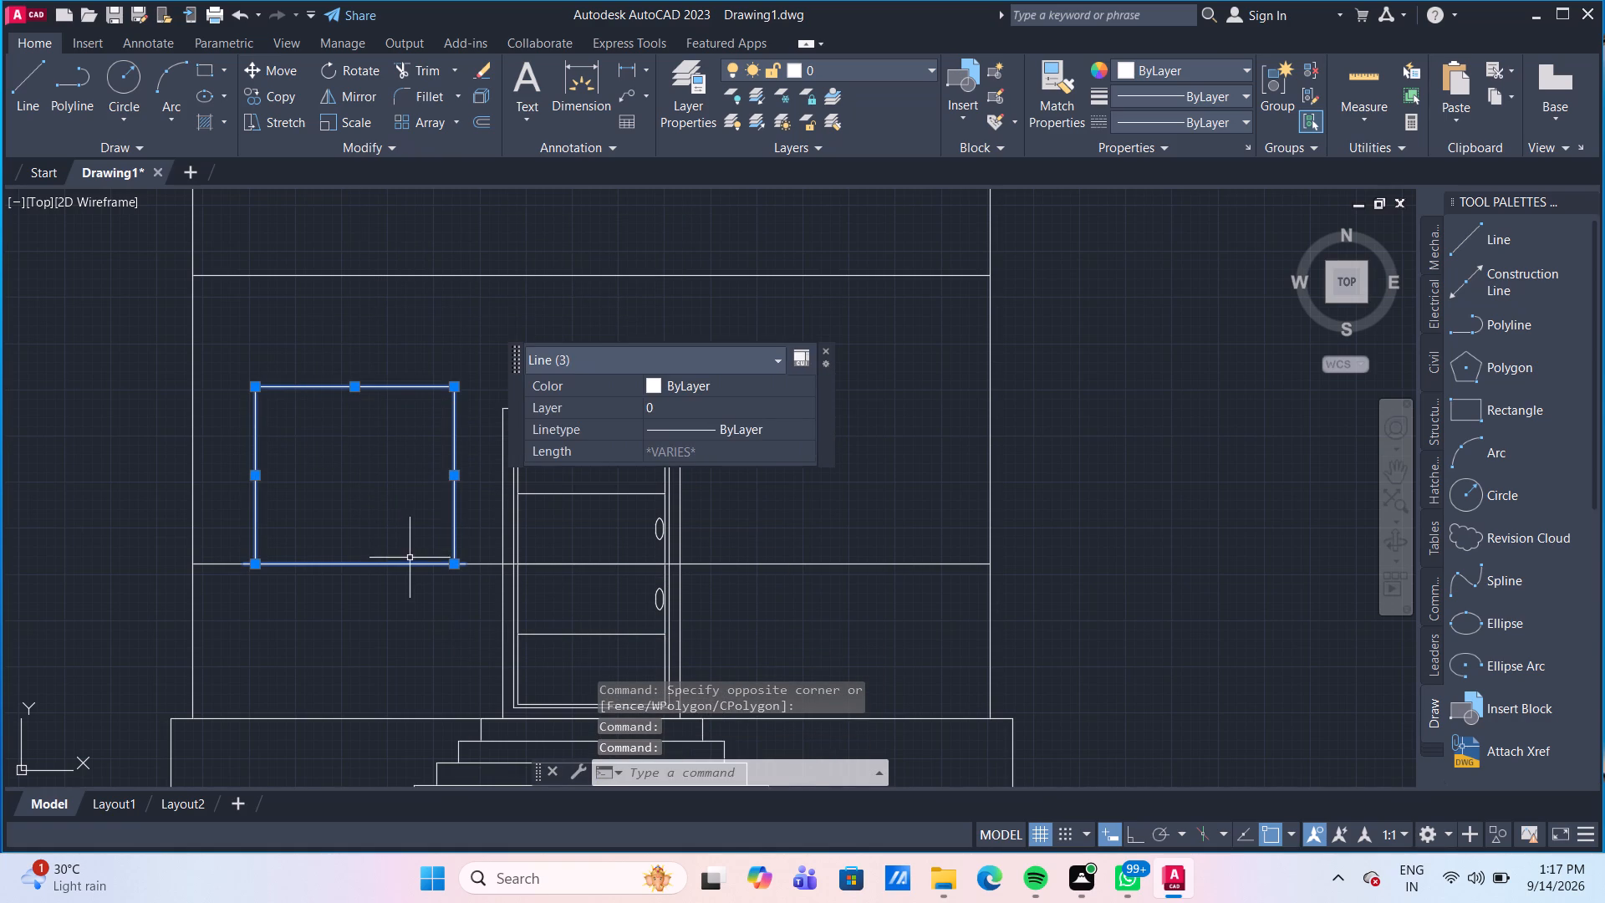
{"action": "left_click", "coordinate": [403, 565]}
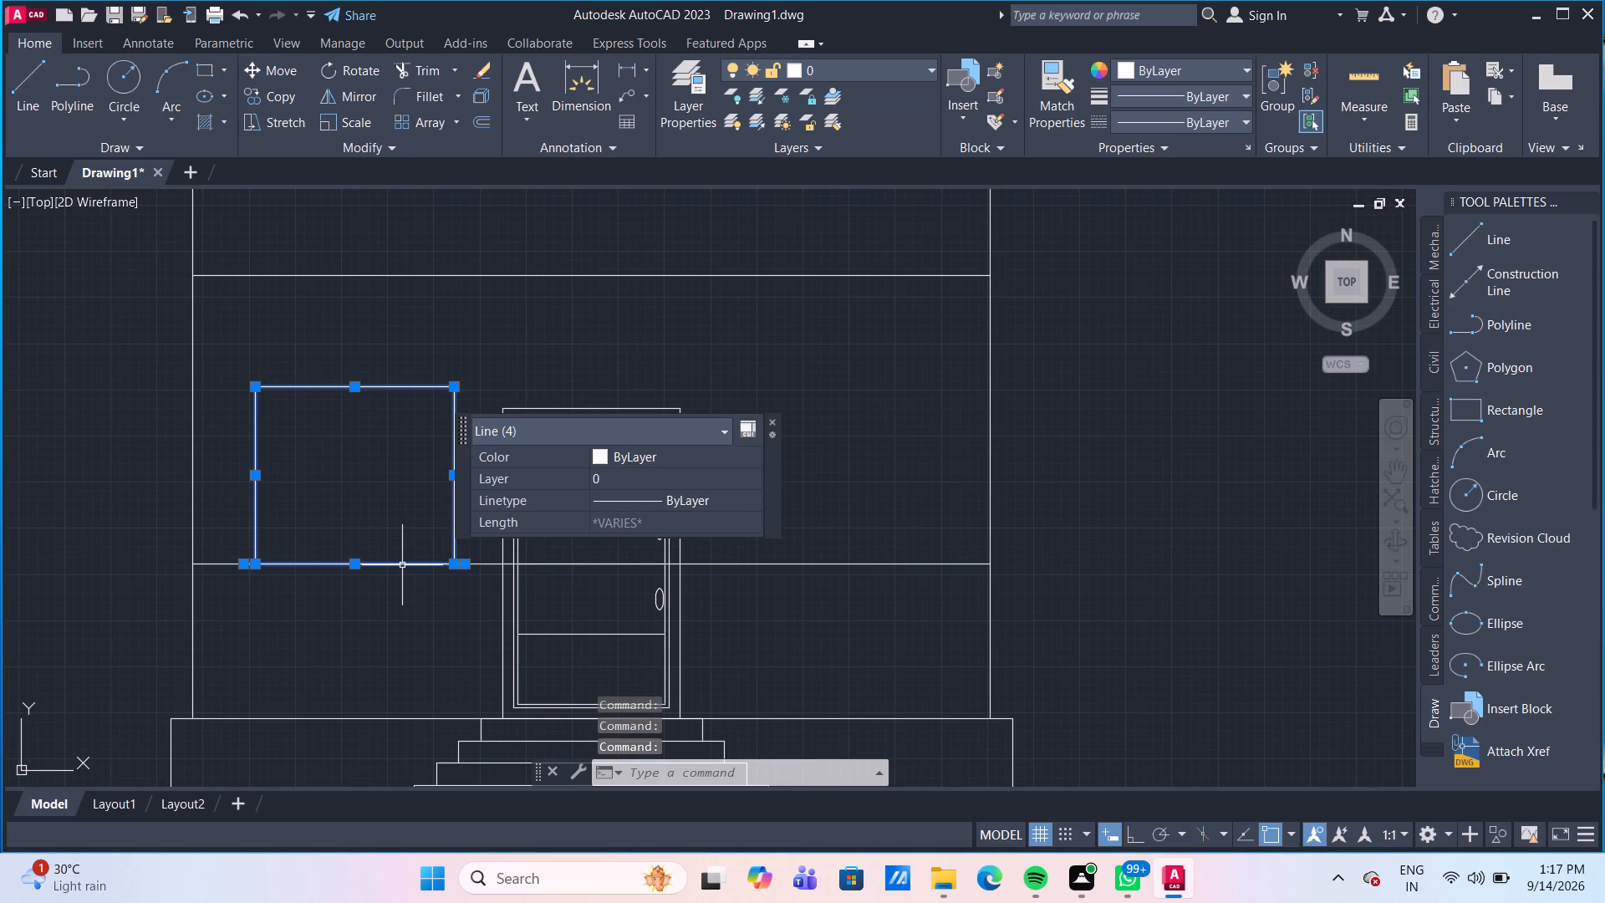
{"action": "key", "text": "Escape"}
Delete the overlong bottom edge line of the ground-floor window.
{"action": "scroll", "coordinate": [456, 565], "scroll_direction": "up", "scroll_amount": 1}
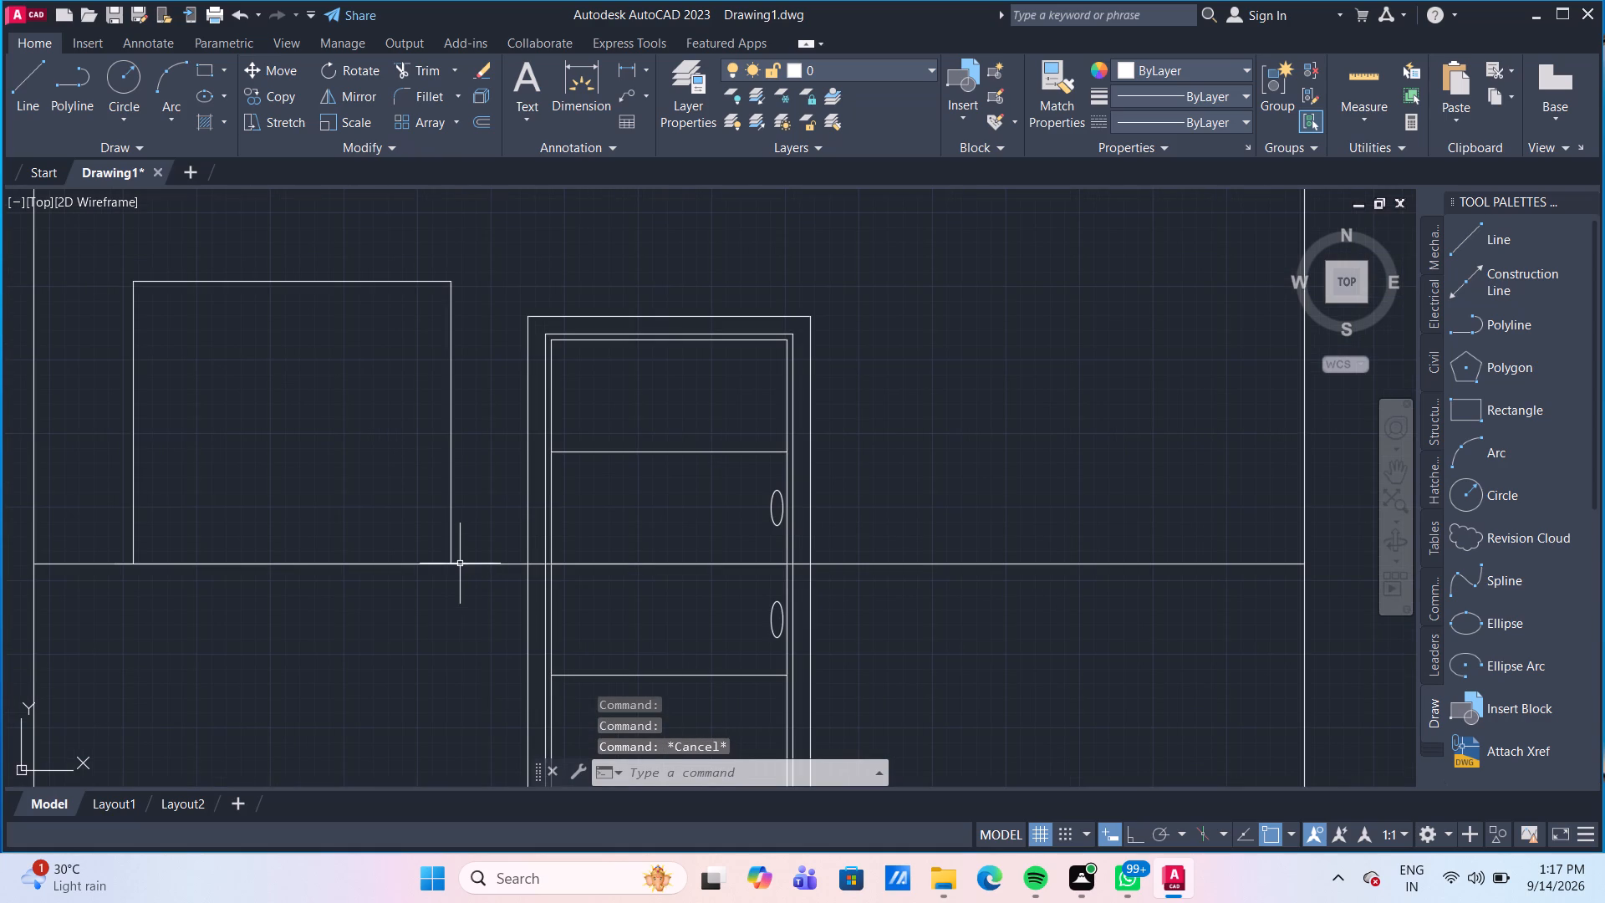
{"action": "left_click", "coordinate": [460, 564]}
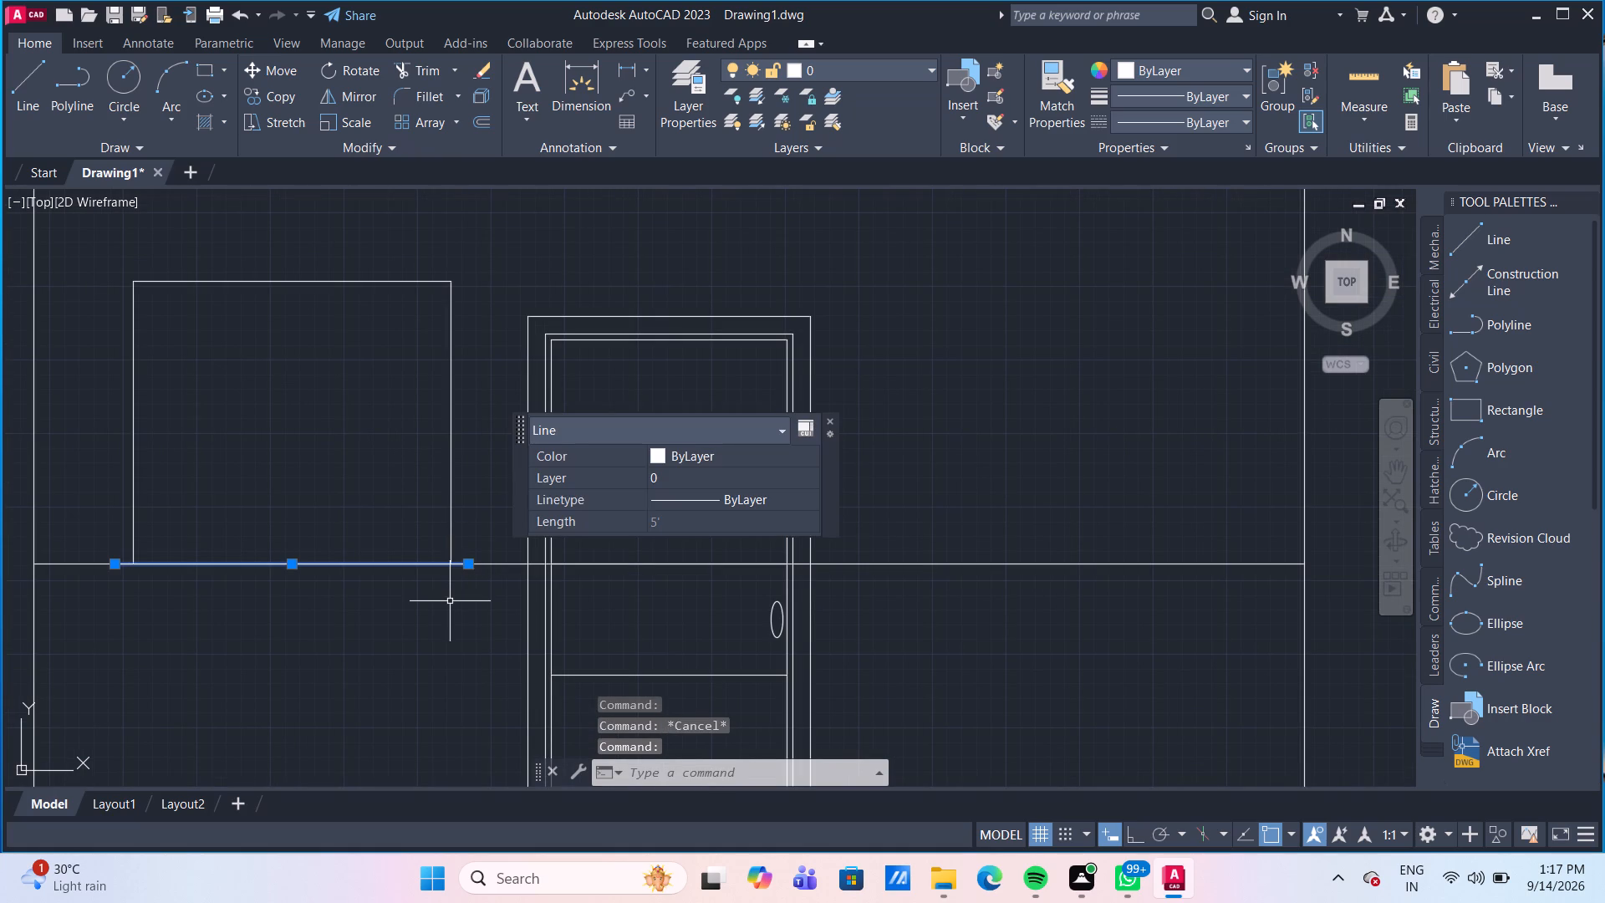
{"action": "key", "text": "Delete"}
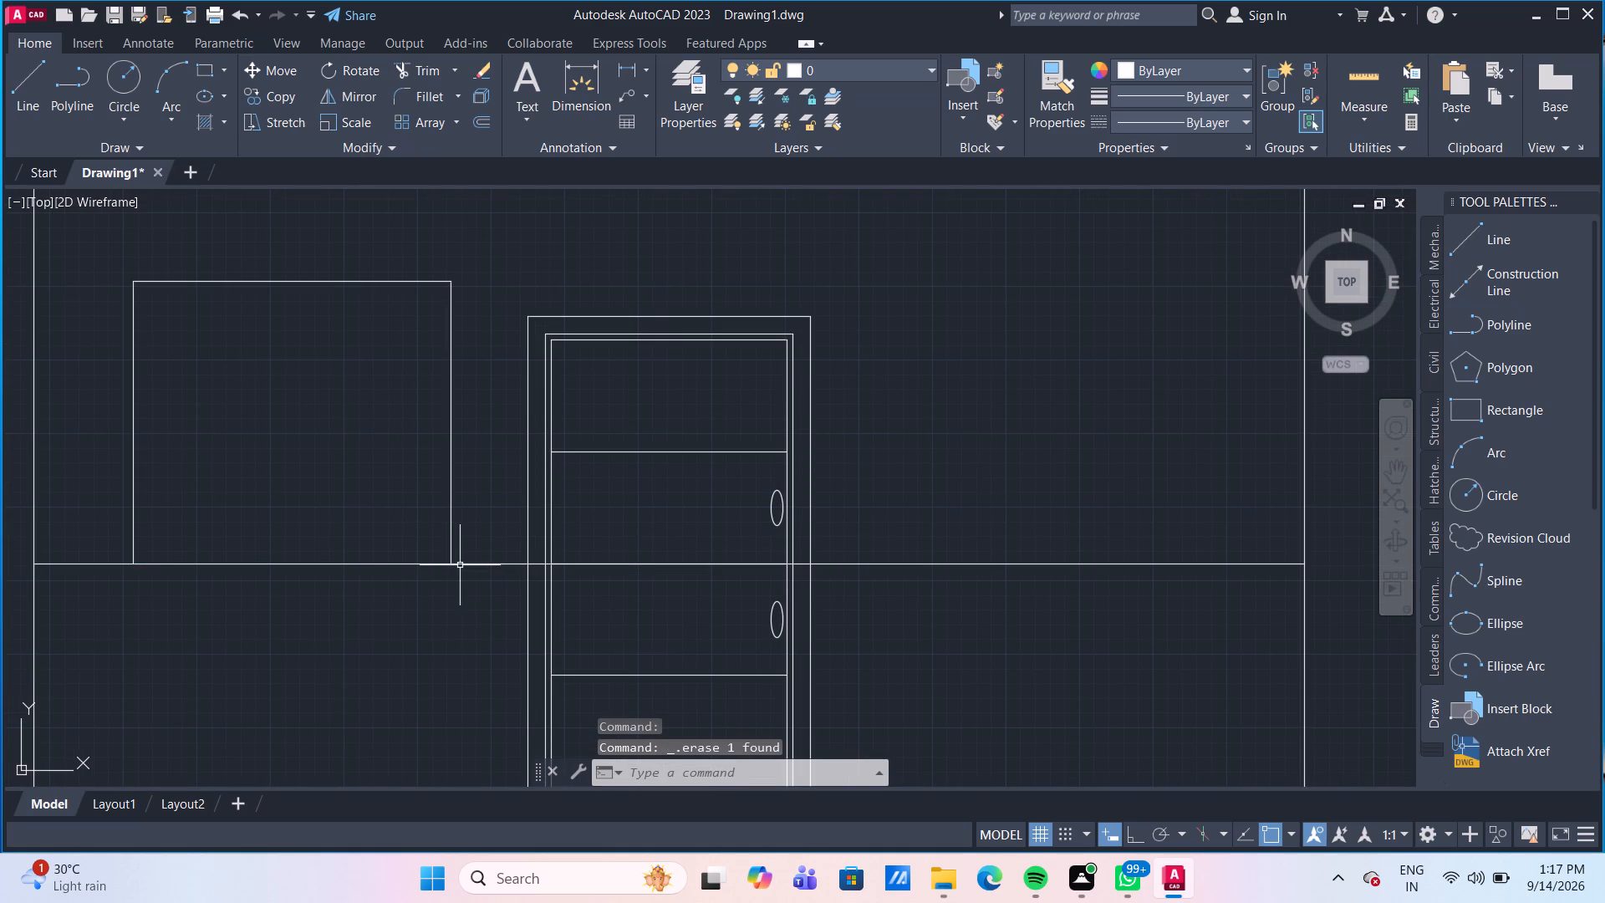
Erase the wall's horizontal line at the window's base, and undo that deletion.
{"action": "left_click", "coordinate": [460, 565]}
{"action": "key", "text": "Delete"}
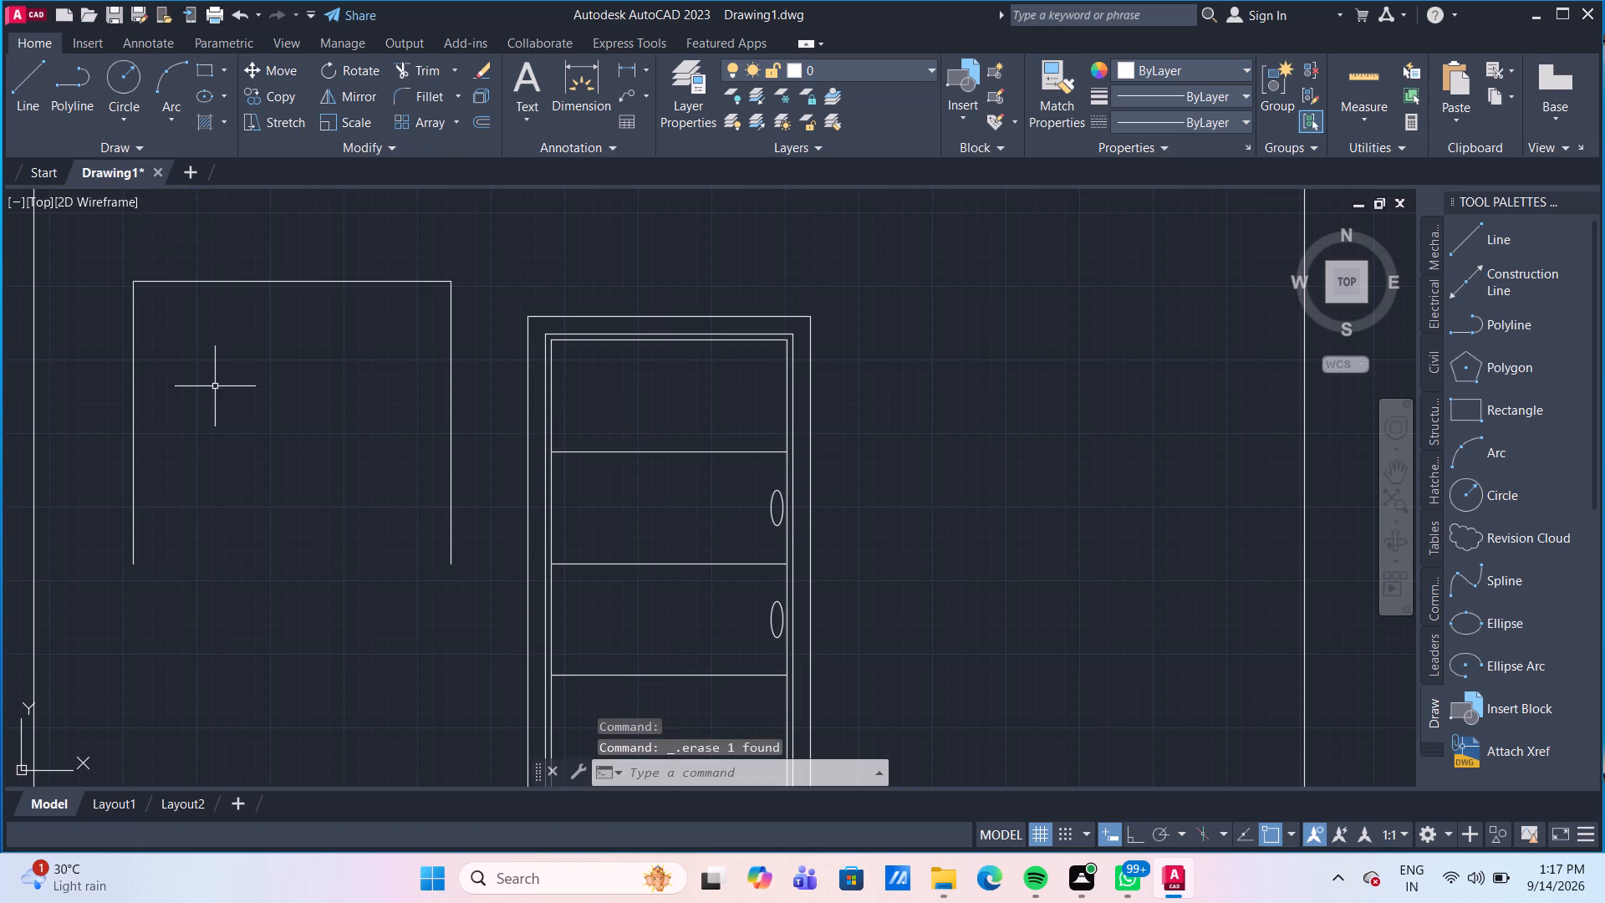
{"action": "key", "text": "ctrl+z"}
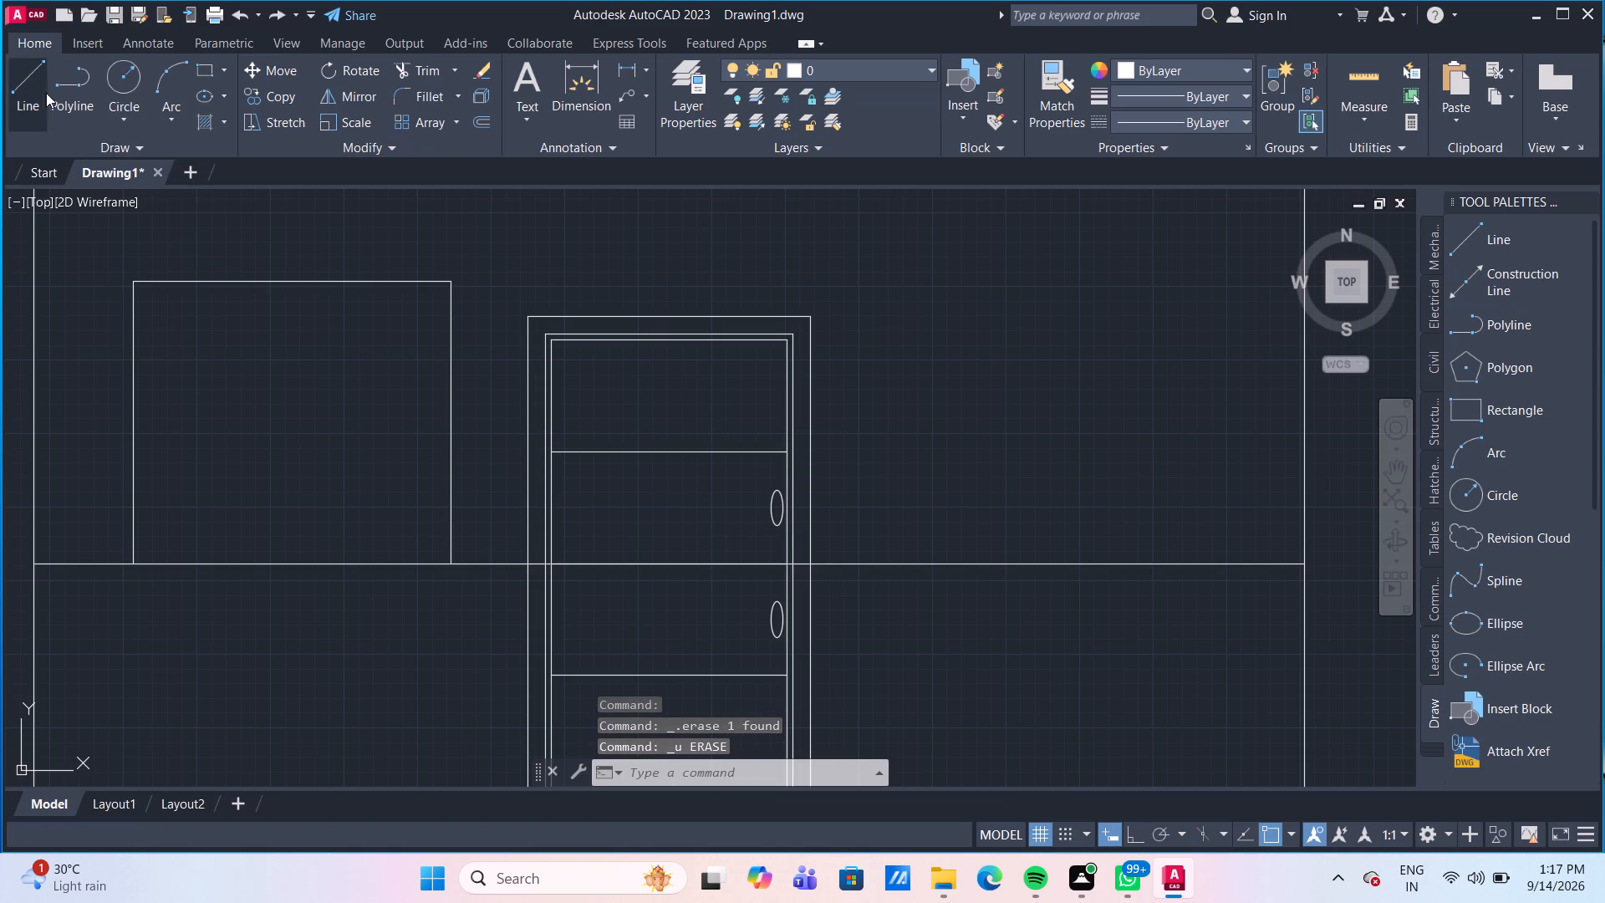
Draw a new 4'-6" bottom edge for the window between the lower ends of its two sides.
{"action": "left_click", "coordinate": [17, 88]}
{"action": "left_click", "coordinate": [130, 560]}
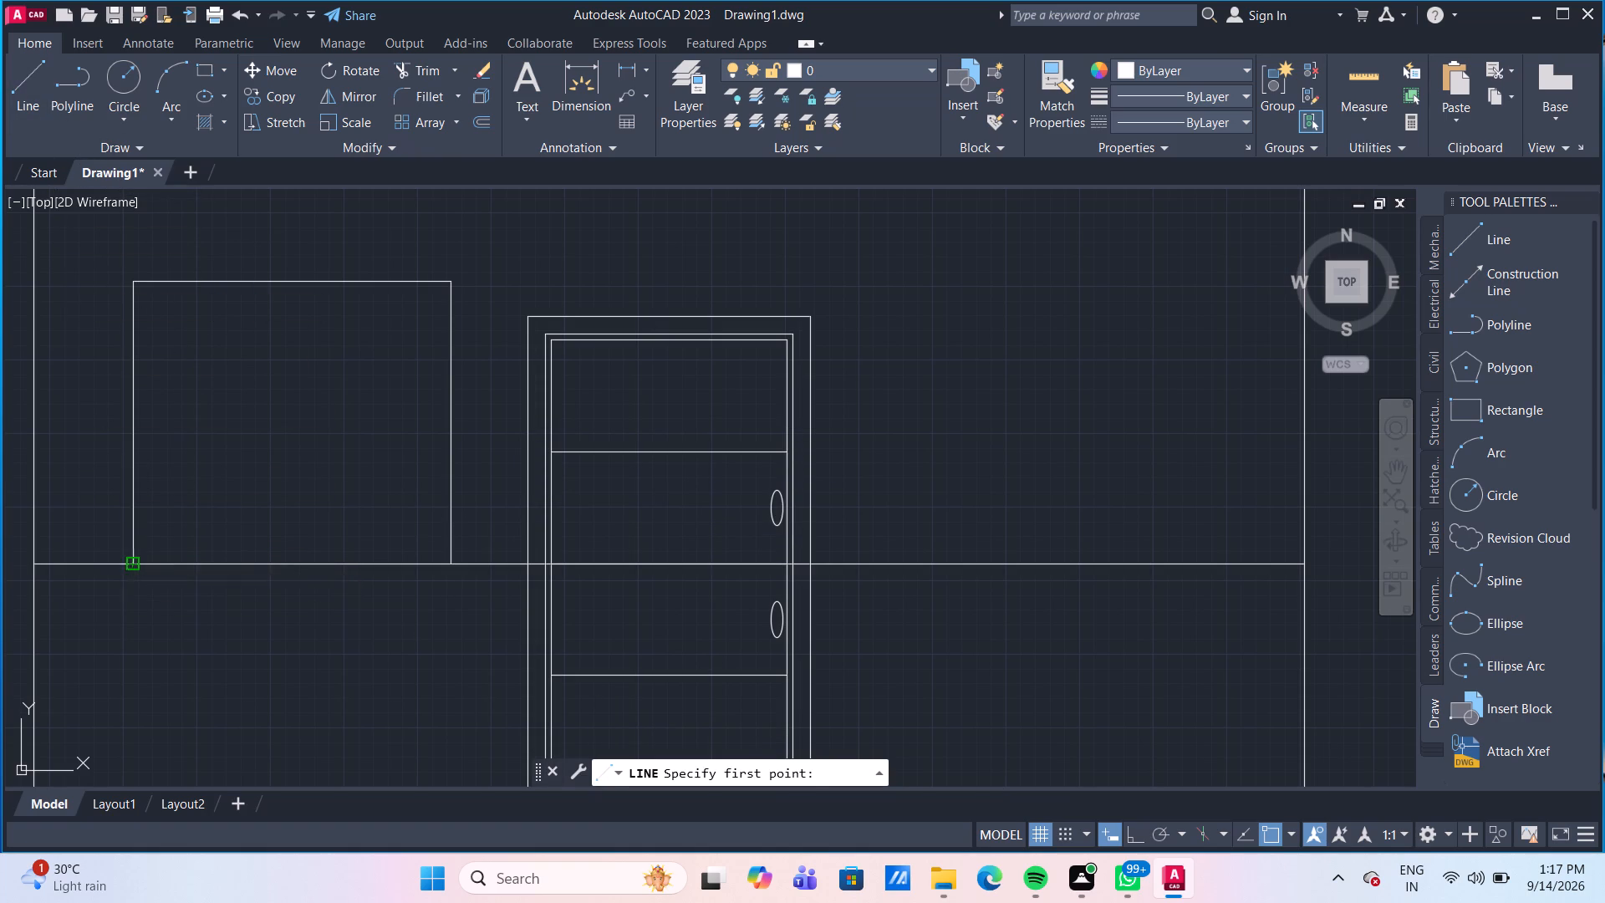
{"action": "left_click", "coordinate": [454, 564]}
{"action": "key", "text": "Return"}
{"action": "scroll", "coordinate": [390, 360], "scroll_direction": "down", "scroll_amount": 1}
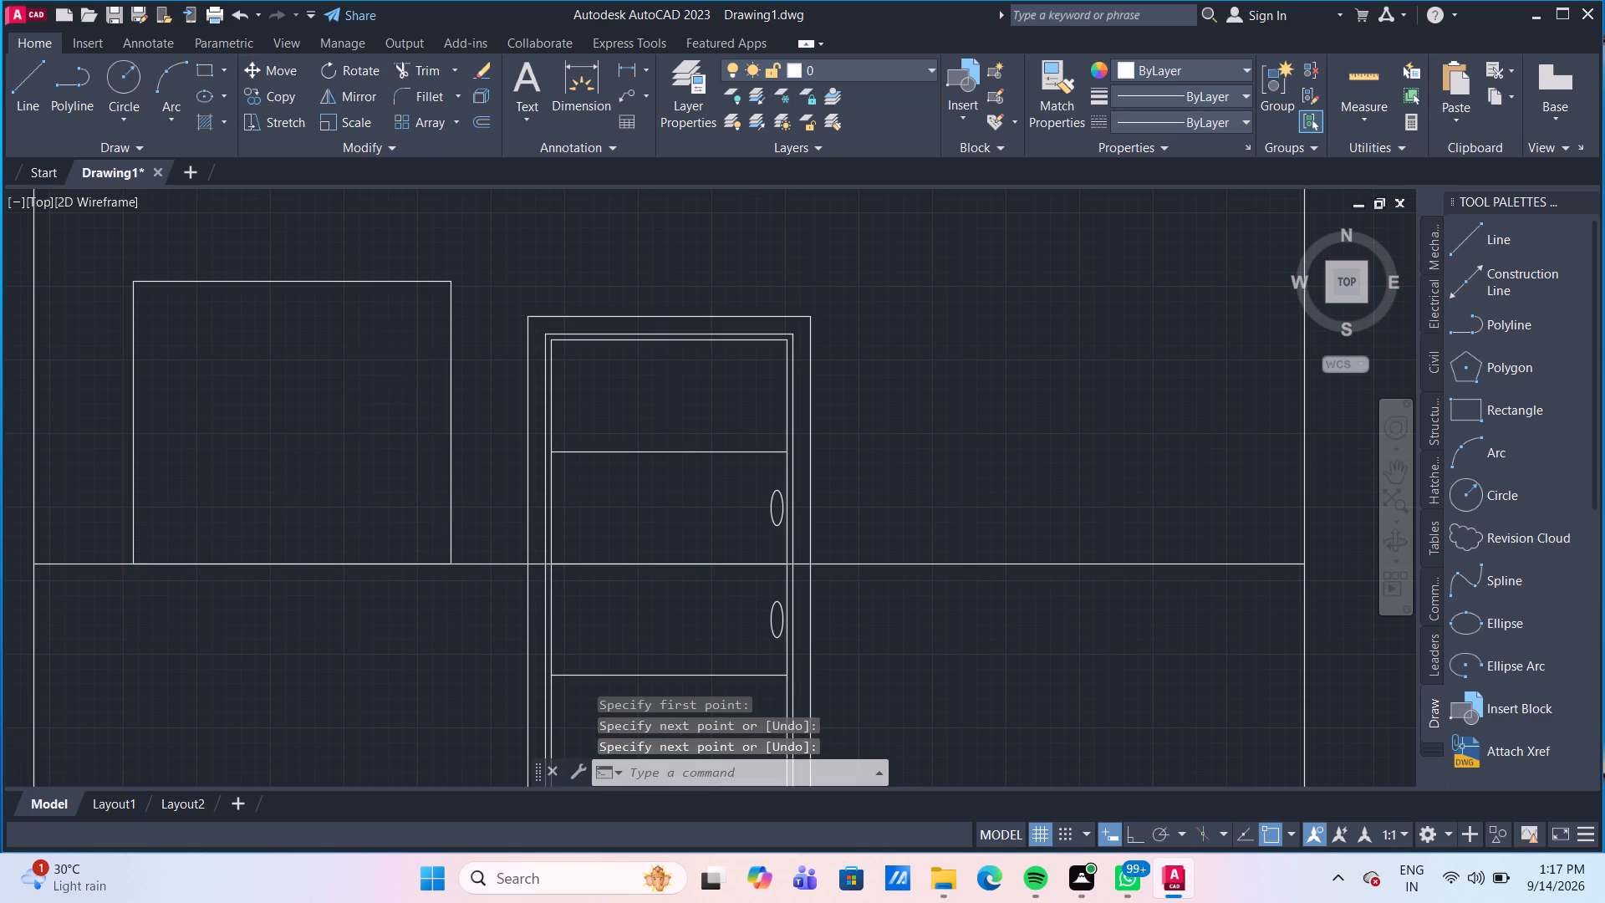
Group the four lines of the ground-floor window outline.
{"action": "scroll", "coordinate": [390, 360], "scroll_direction": "down", "scroll_amount": 1}
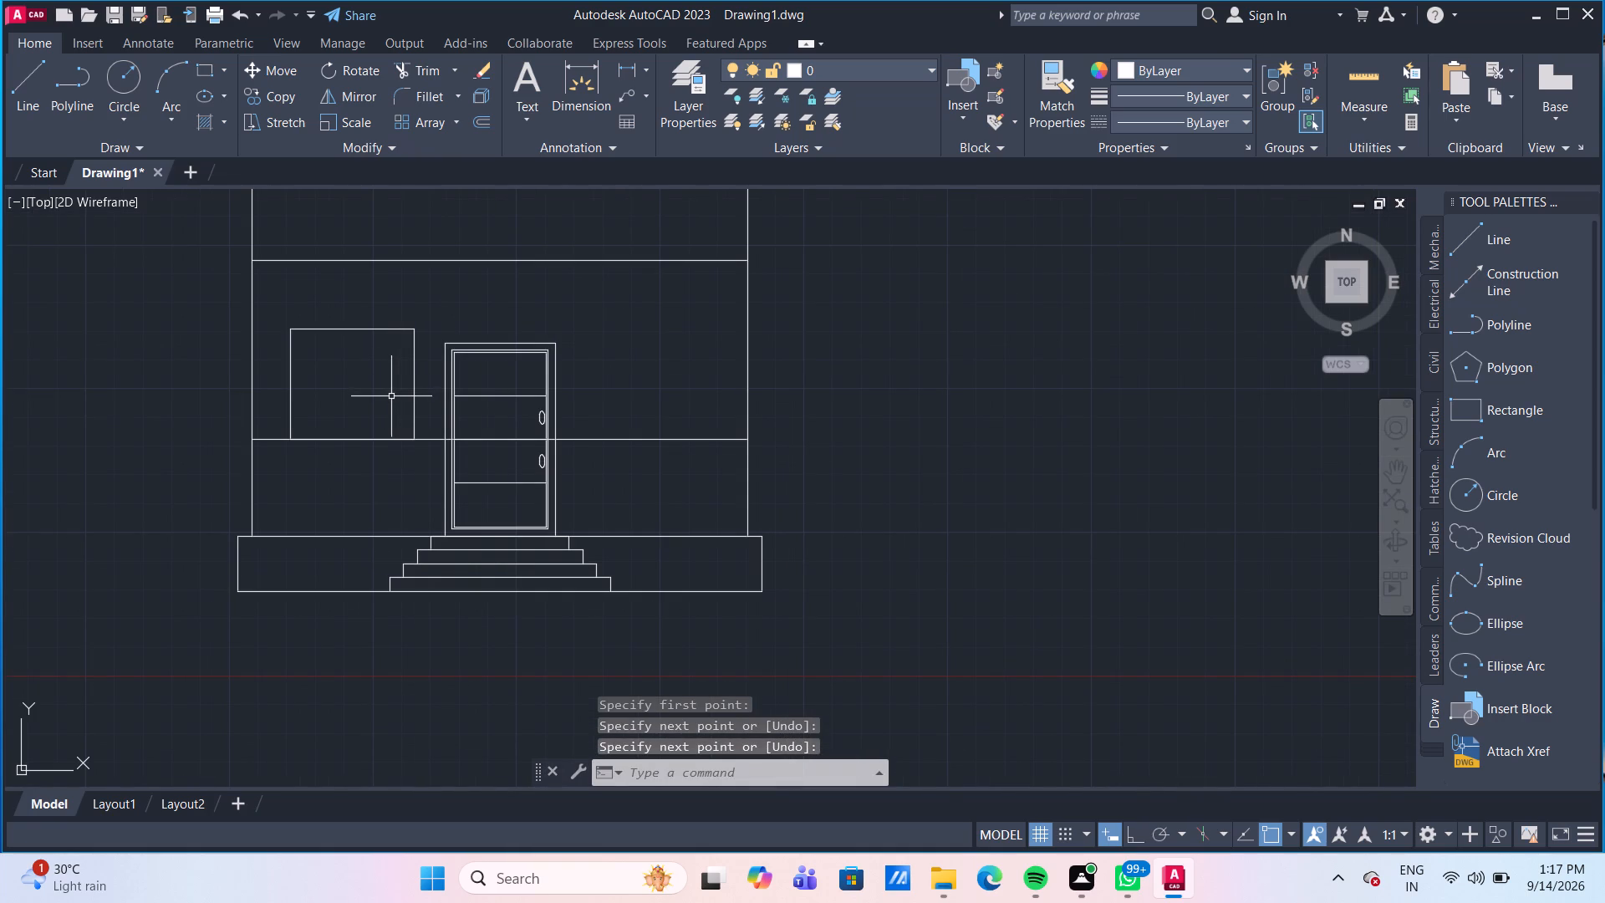
{"action": "scroll", "coordinate": [394, 371], "scroll_direction": "up", "scroll_amount": 1}
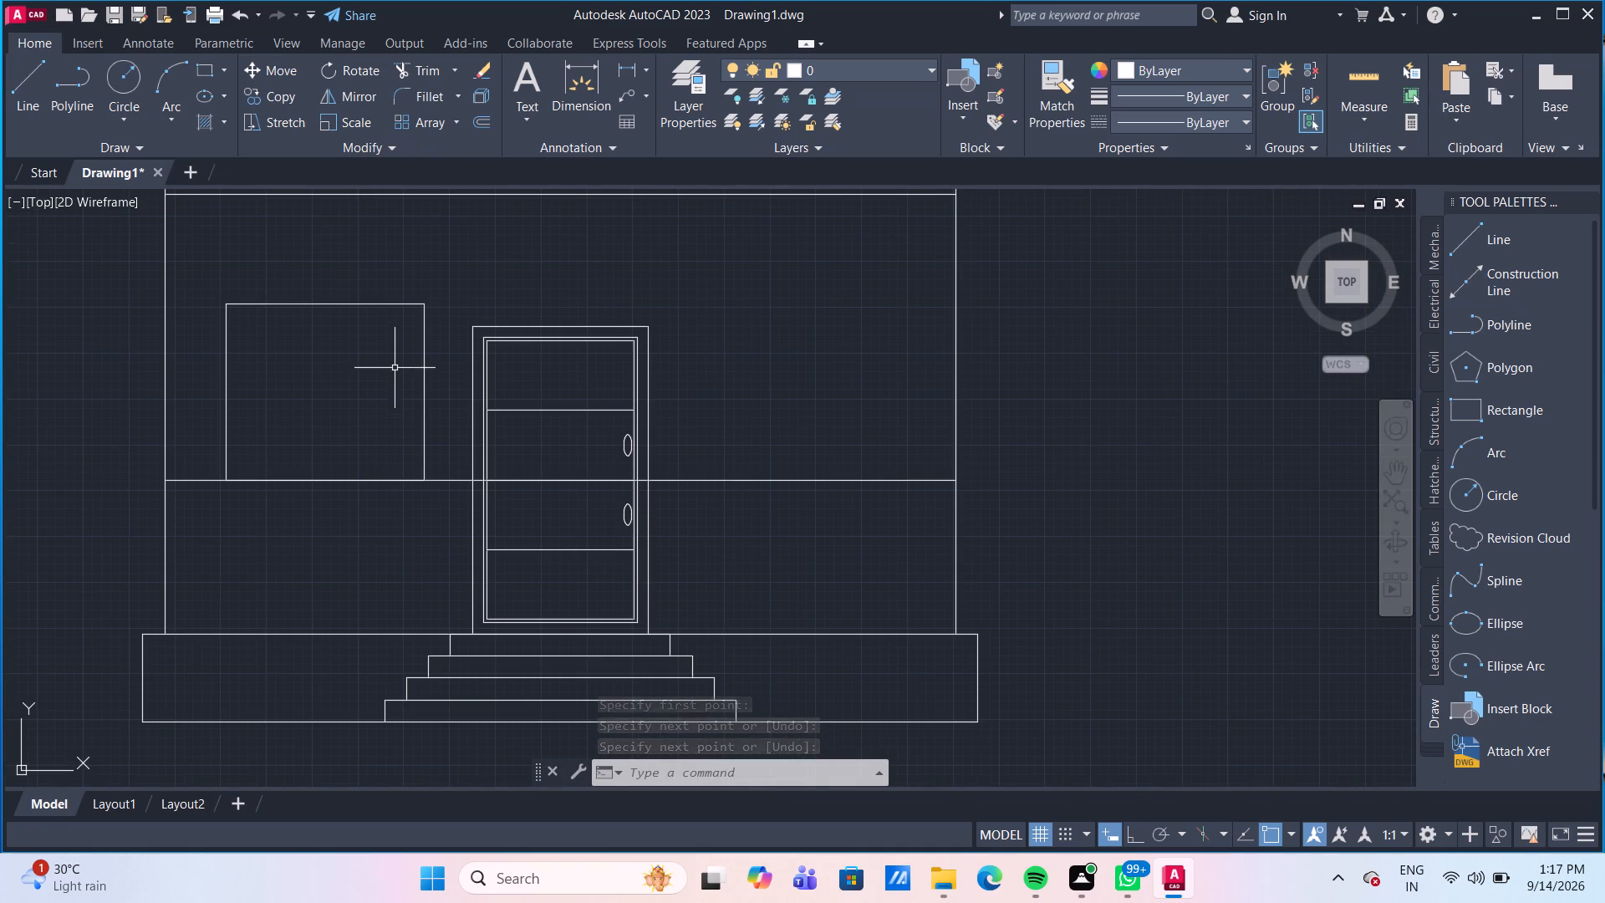
{"action": "left_click_drag", "start_coordinate": [446, 403], "coordinate": [428, 370]}
{"action": "left_click", "coordinate": [216, 272]}
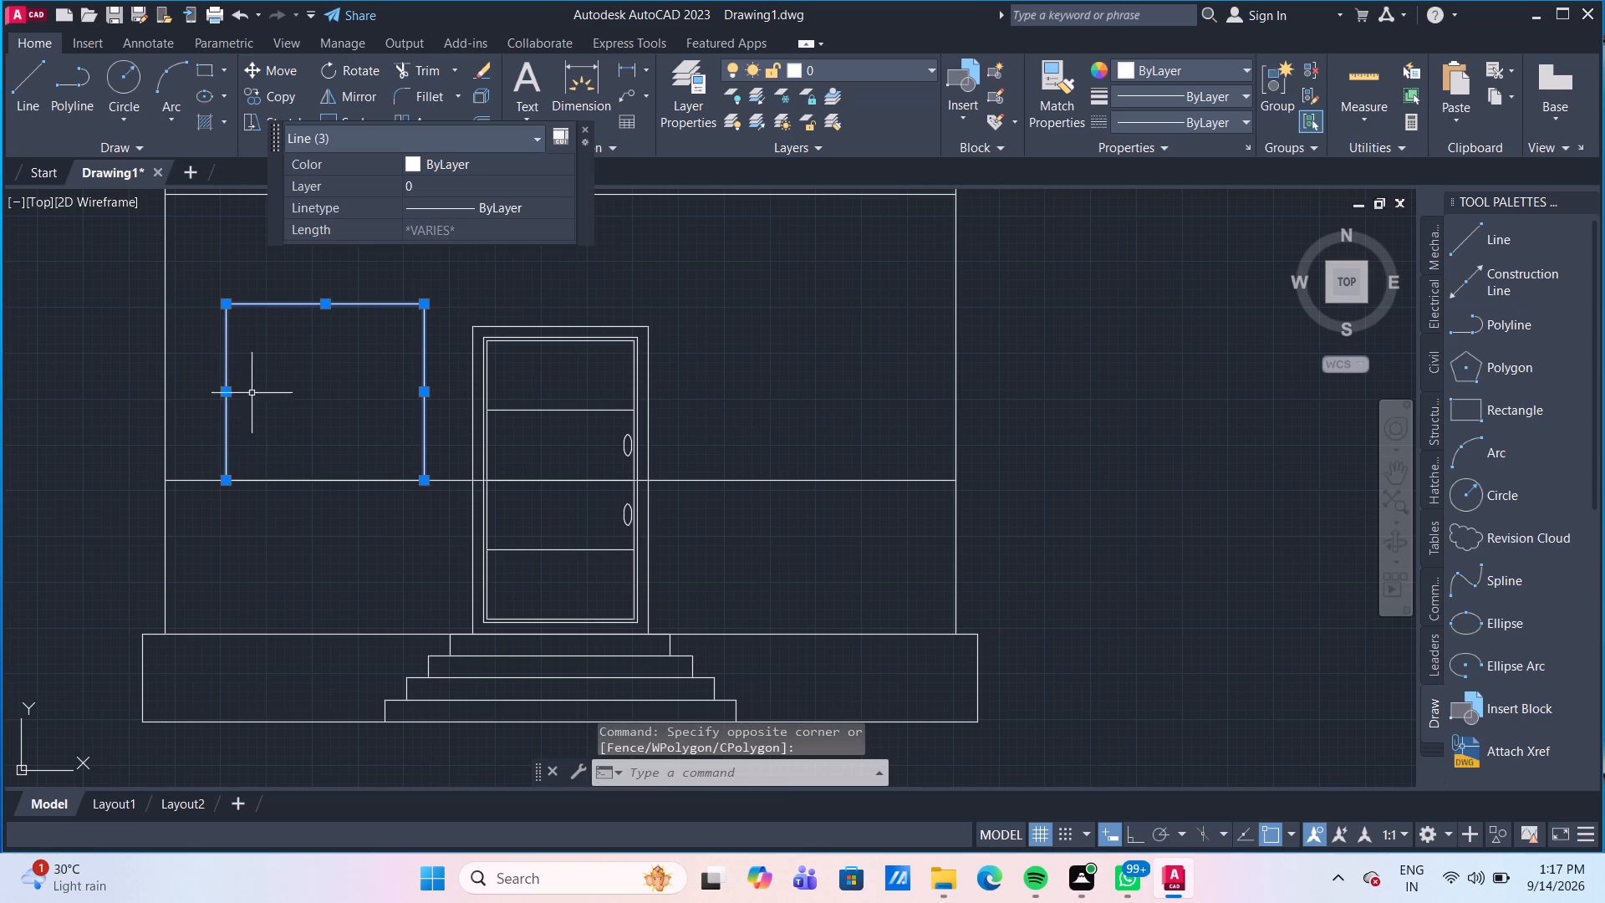
{"action": "left_click", "coordinate": [312, 481]}
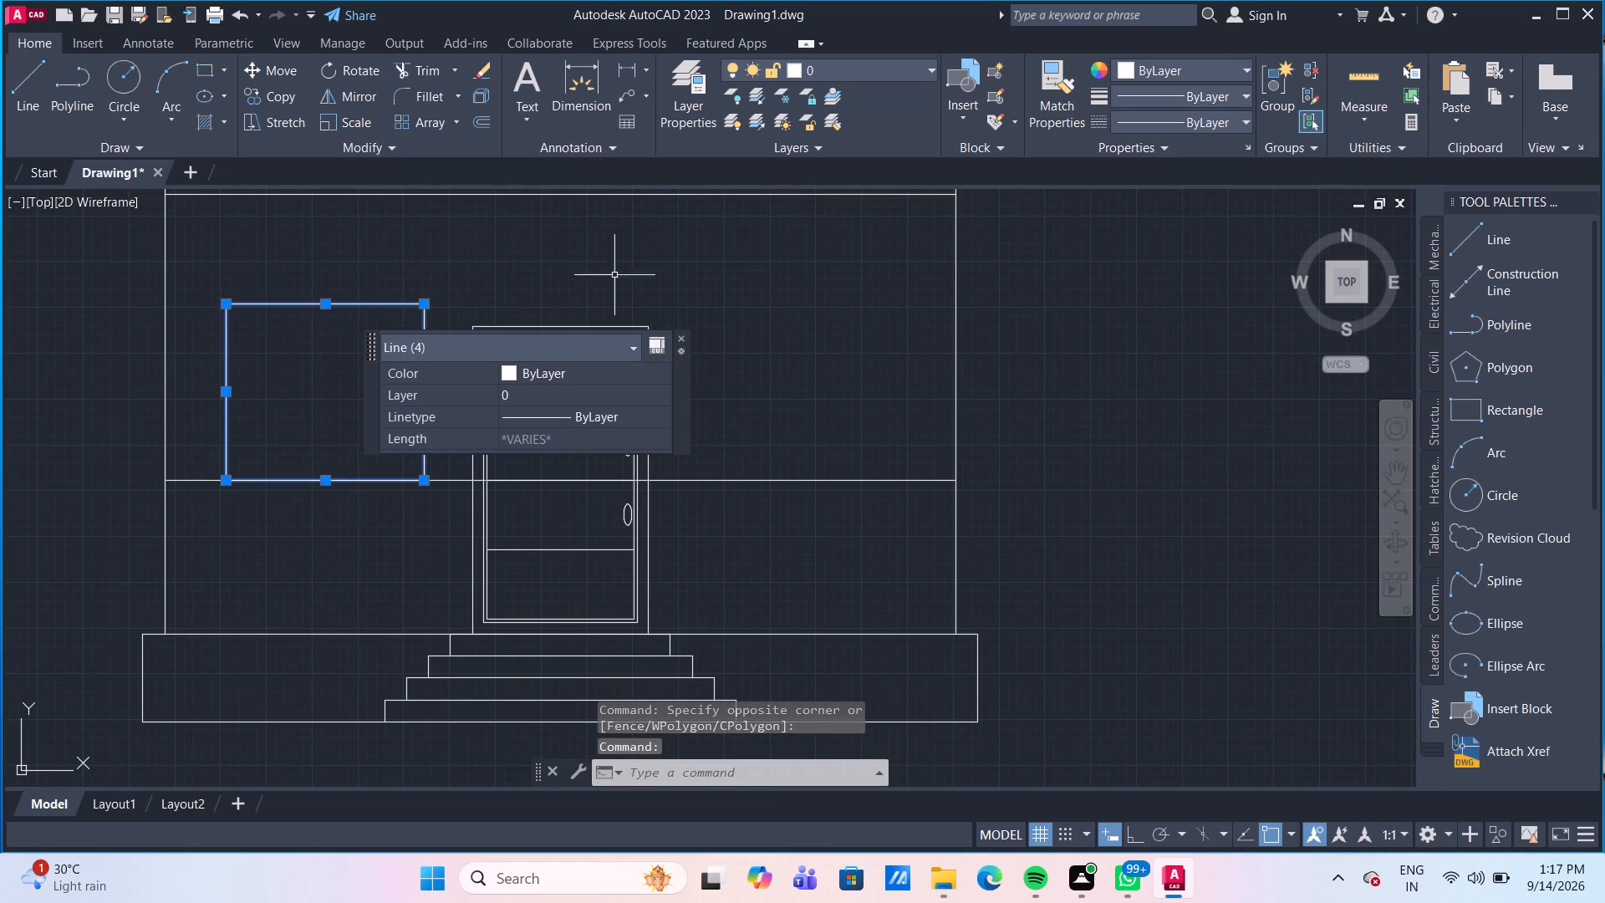
{"action": "key", "text": "g"}
{"action": "key", "text": "Return"}
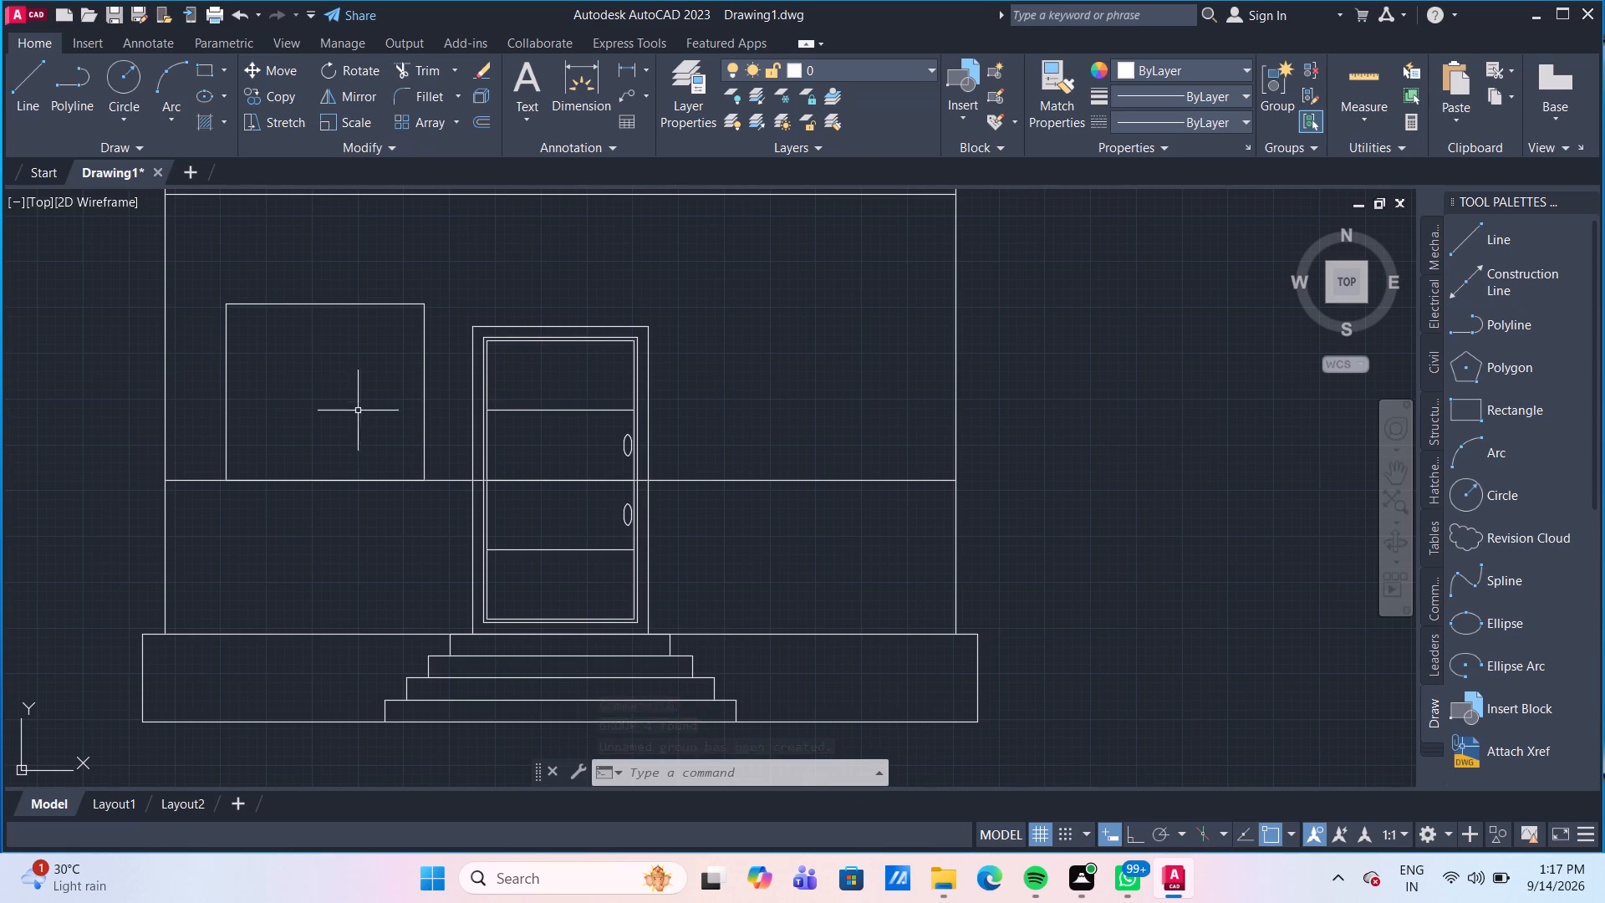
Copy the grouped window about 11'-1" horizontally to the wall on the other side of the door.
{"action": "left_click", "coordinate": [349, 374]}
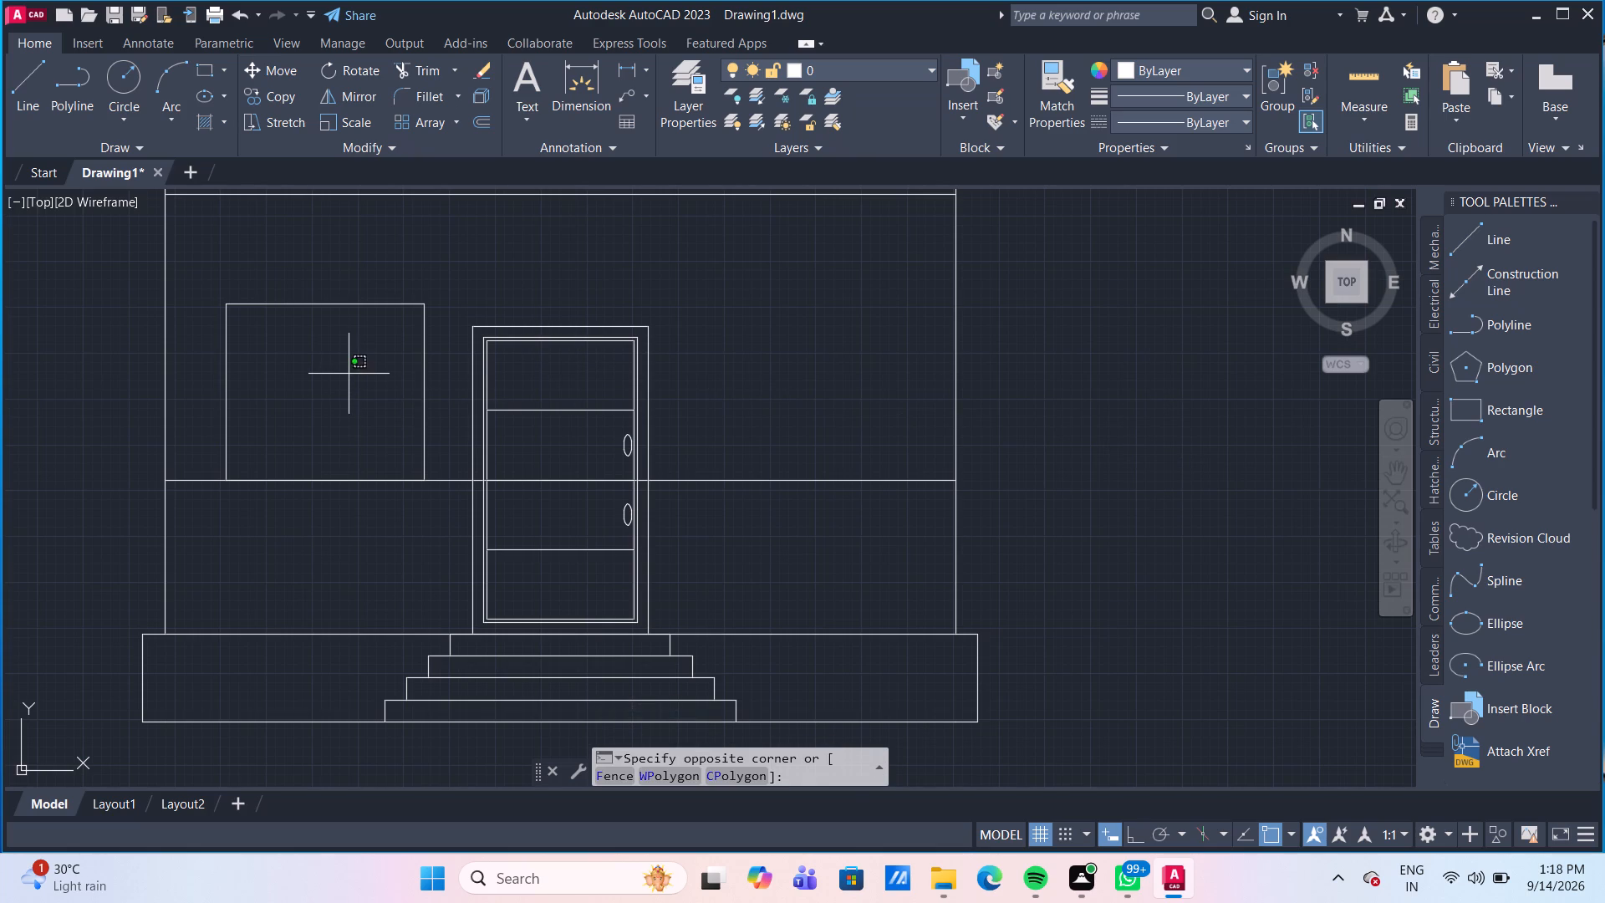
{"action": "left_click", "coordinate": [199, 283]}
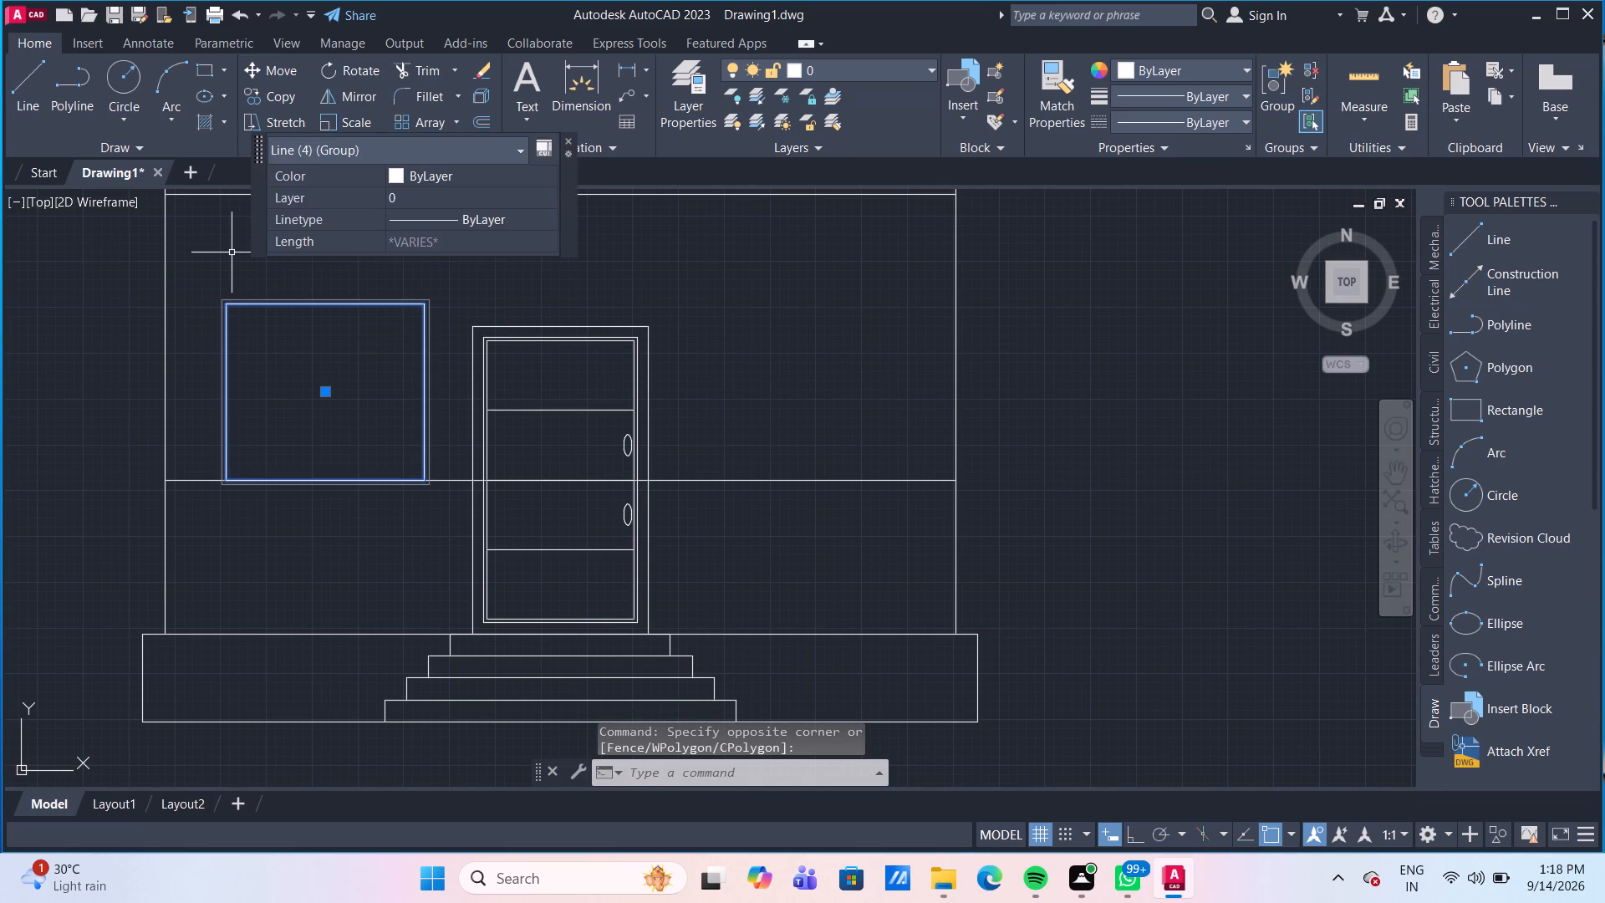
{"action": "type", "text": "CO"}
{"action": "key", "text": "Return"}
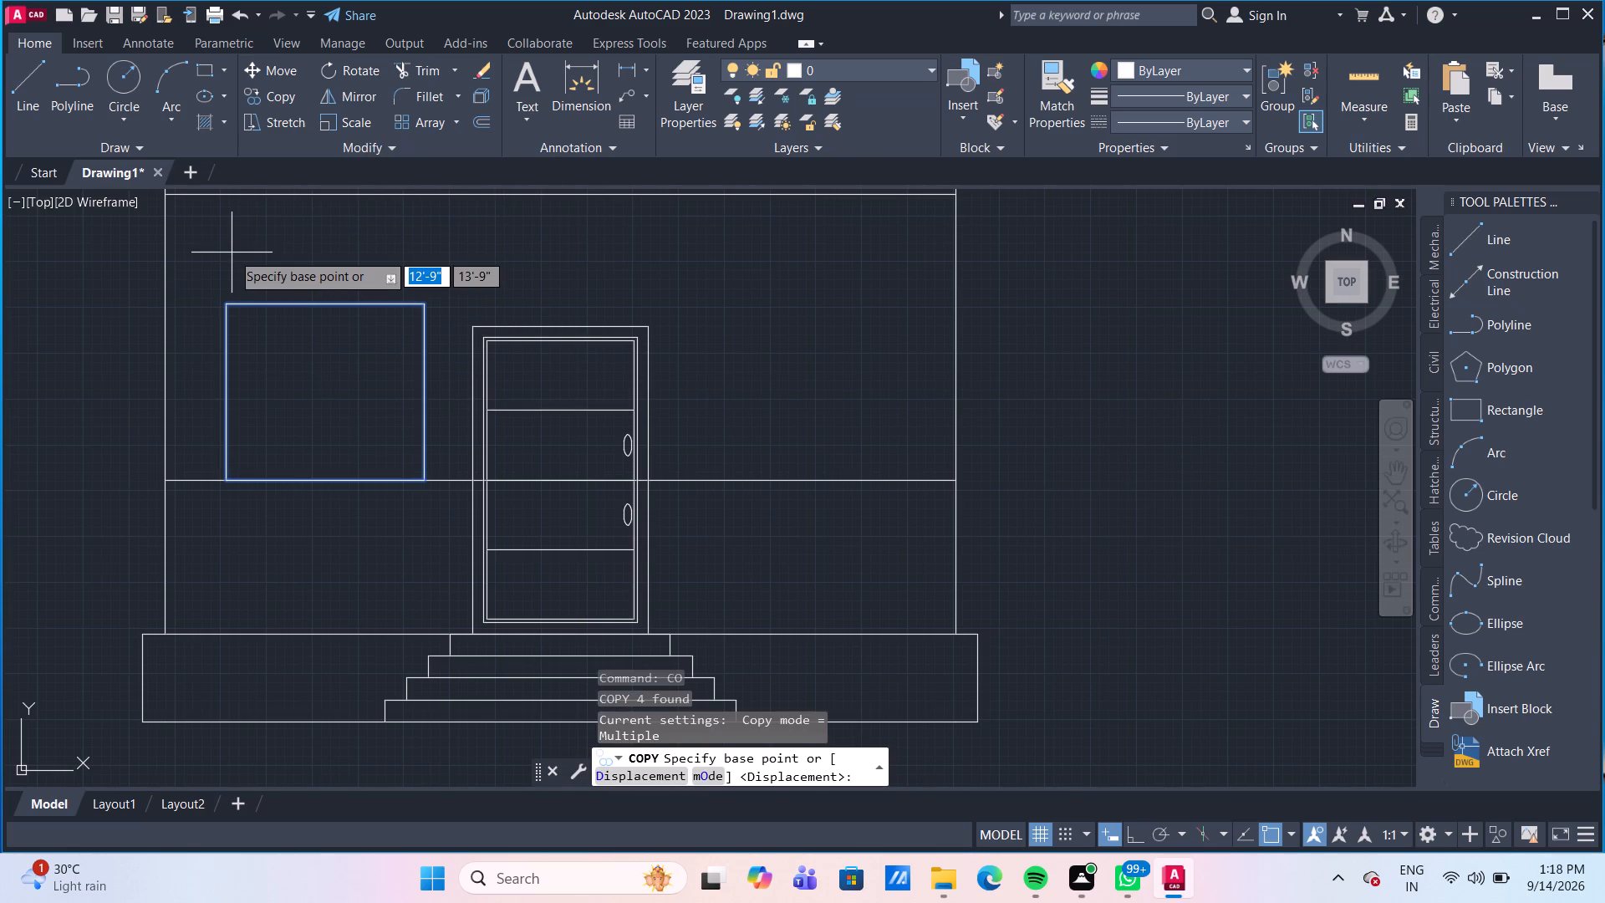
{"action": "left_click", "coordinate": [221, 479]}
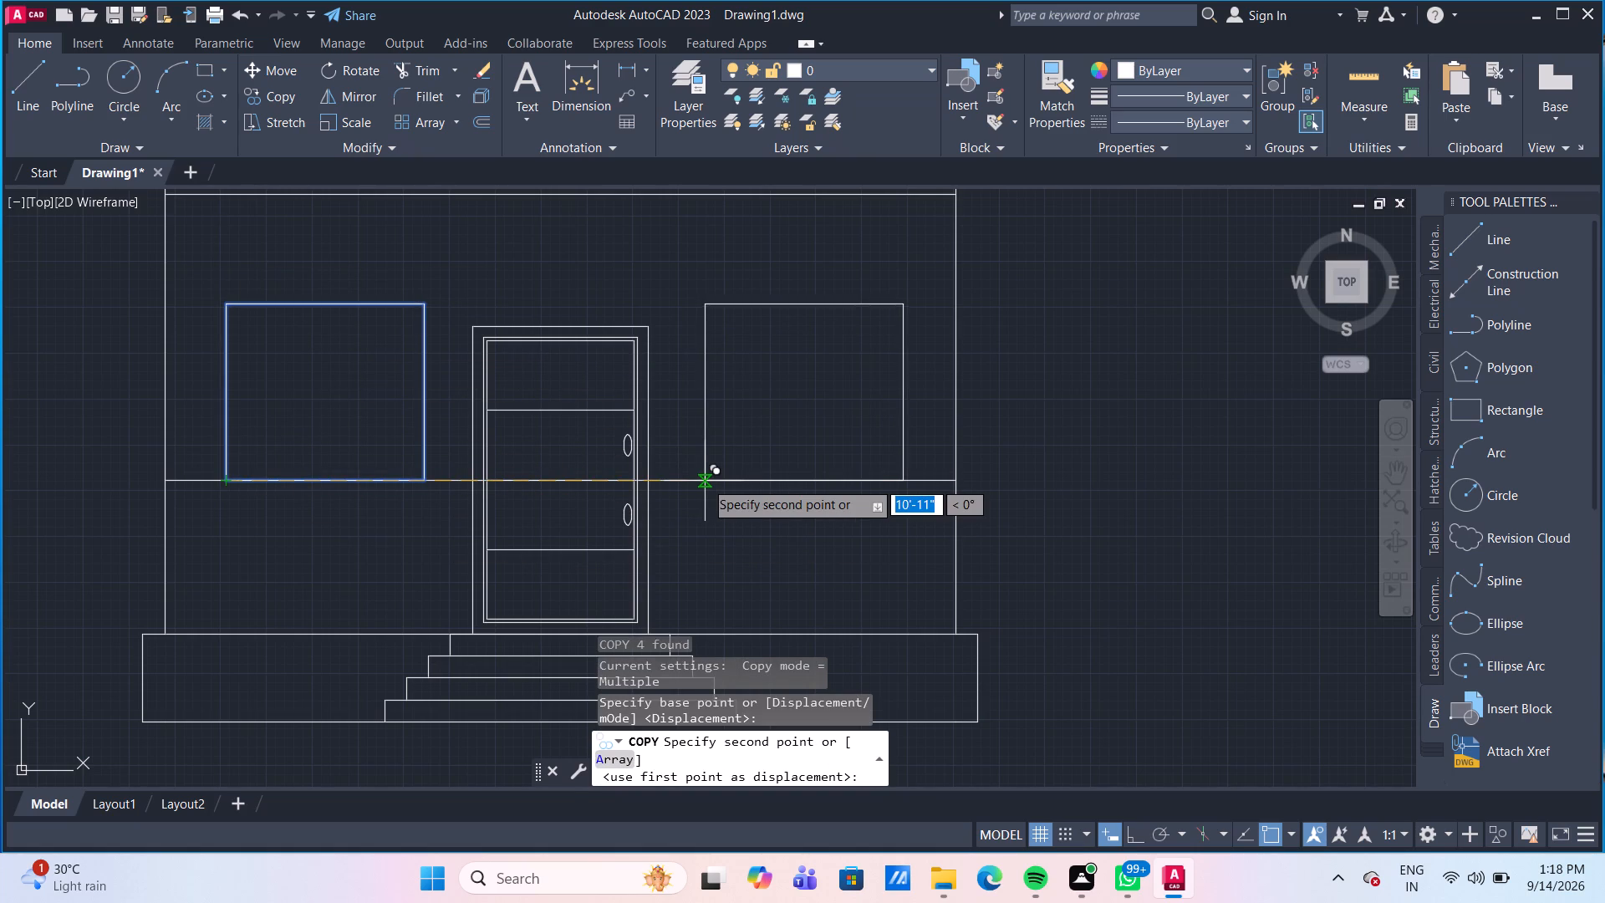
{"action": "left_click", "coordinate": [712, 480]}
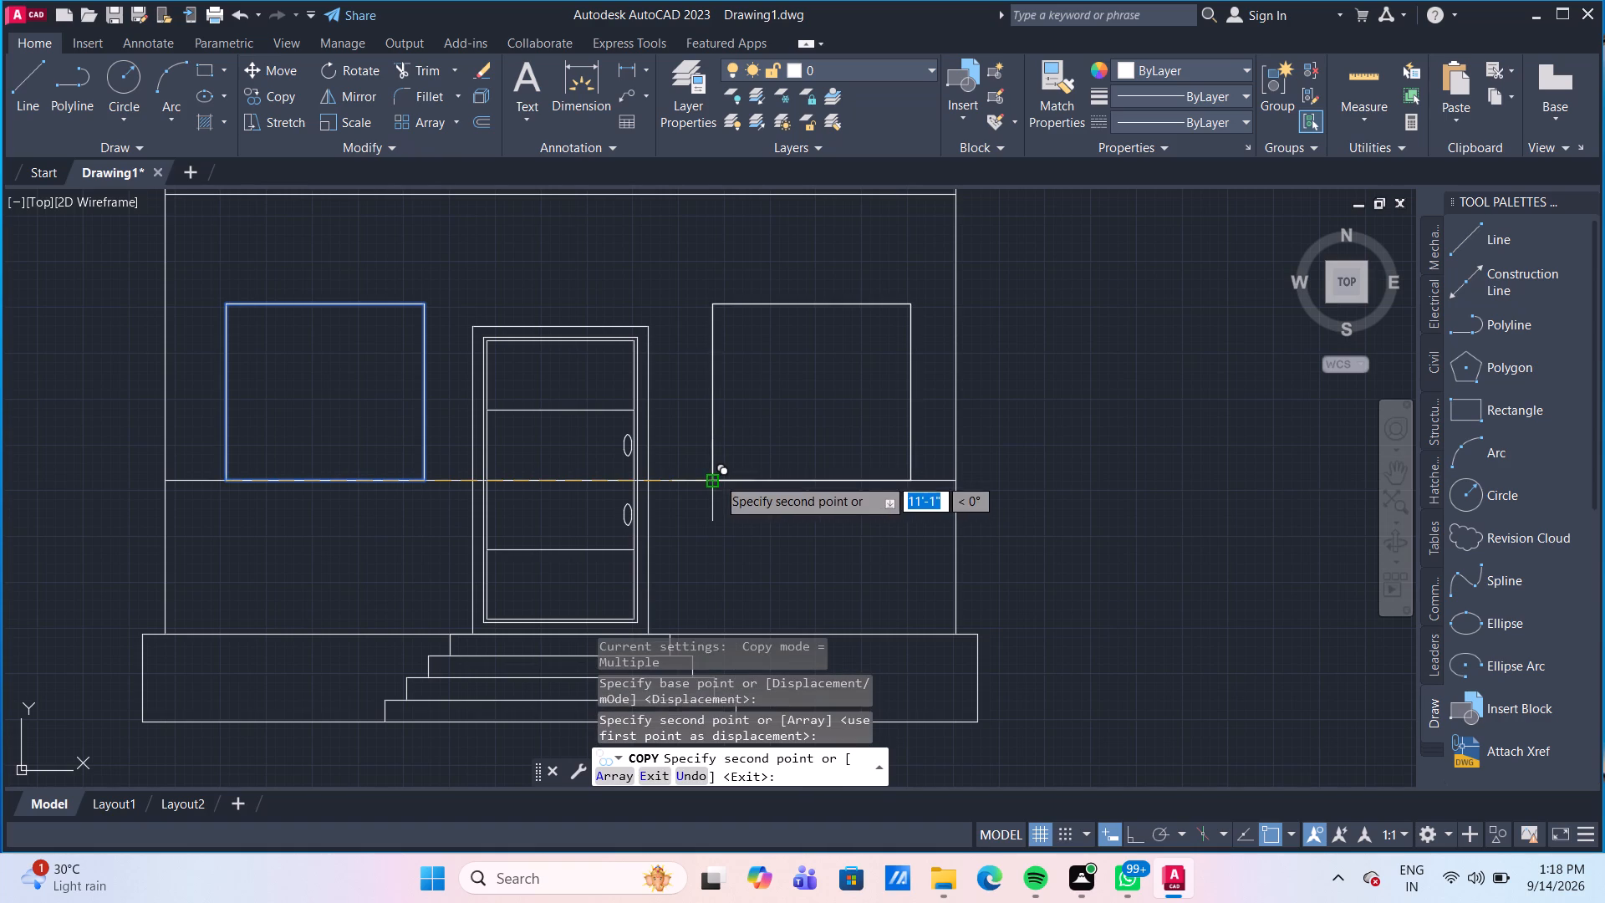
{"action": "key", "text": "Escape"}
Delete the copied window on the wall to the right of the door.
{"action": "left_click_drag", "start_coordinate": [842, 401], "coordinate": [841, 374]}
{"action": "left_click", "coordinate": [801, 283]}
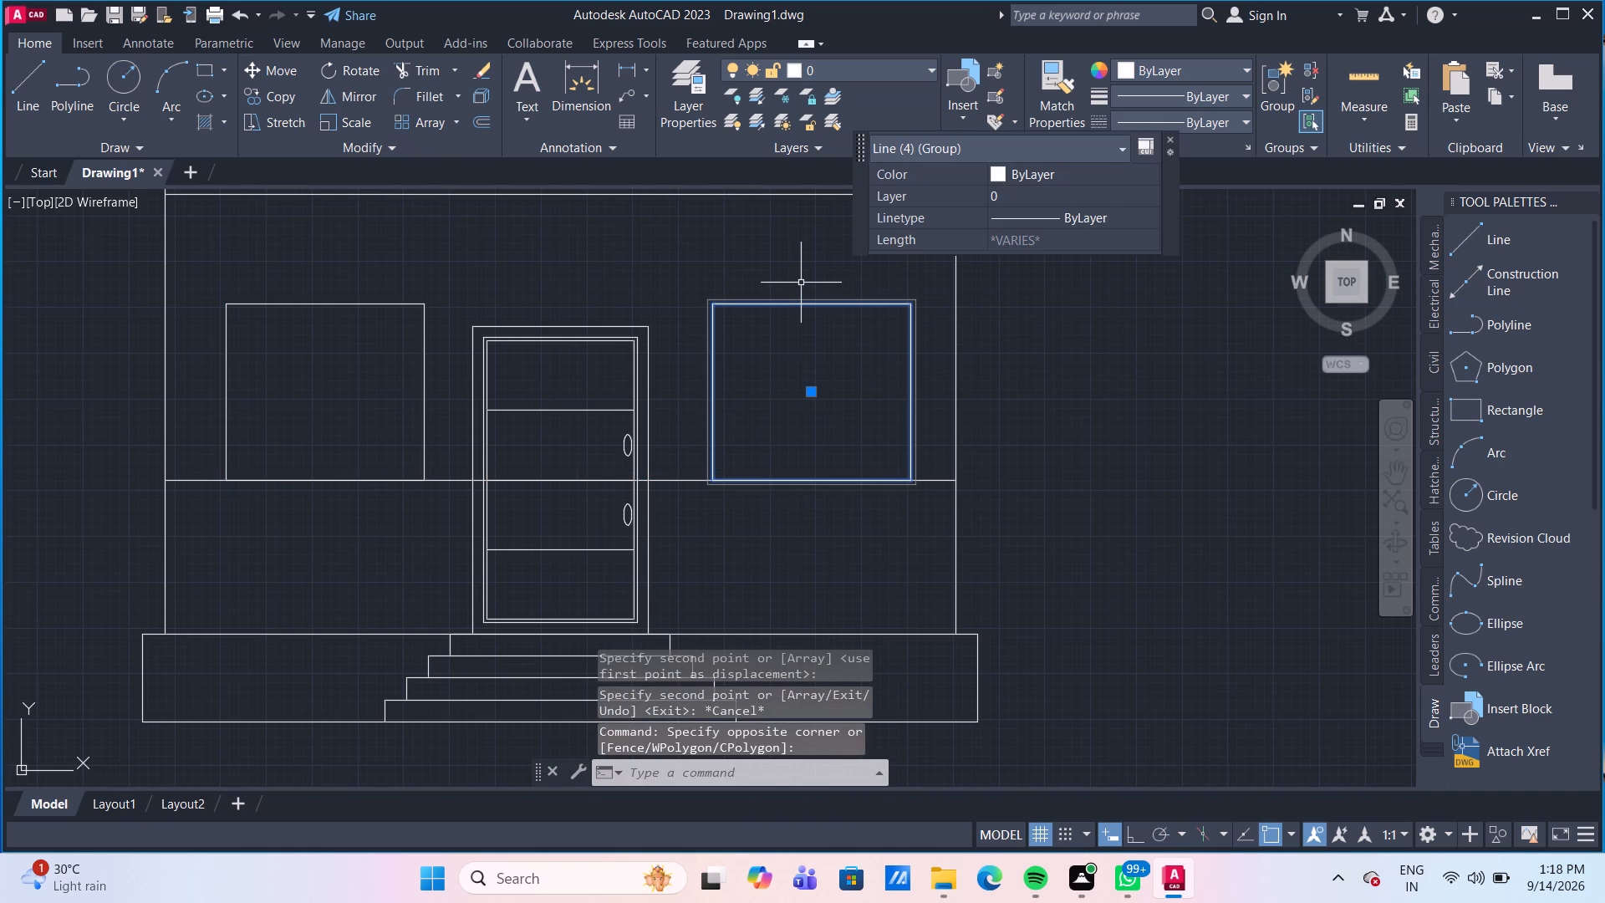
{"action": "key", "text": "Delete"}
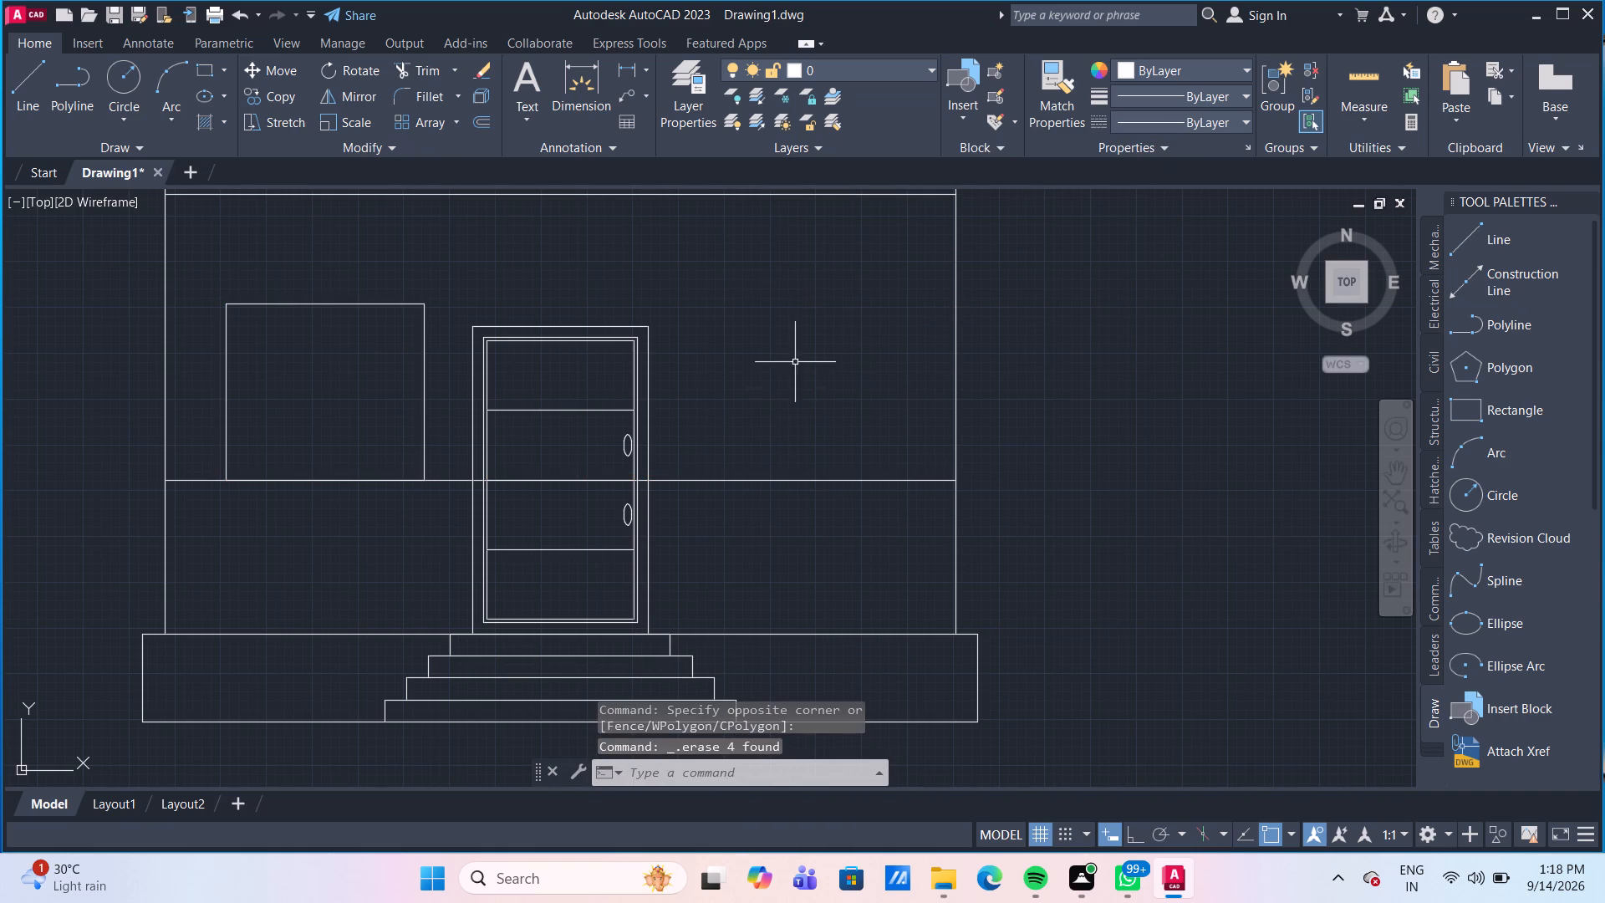
Dimension the distance from the door frame's right edge to the wall's right edge, just above the horizontal line.
{"action": "left_click", "coordinate": [33, 74]}
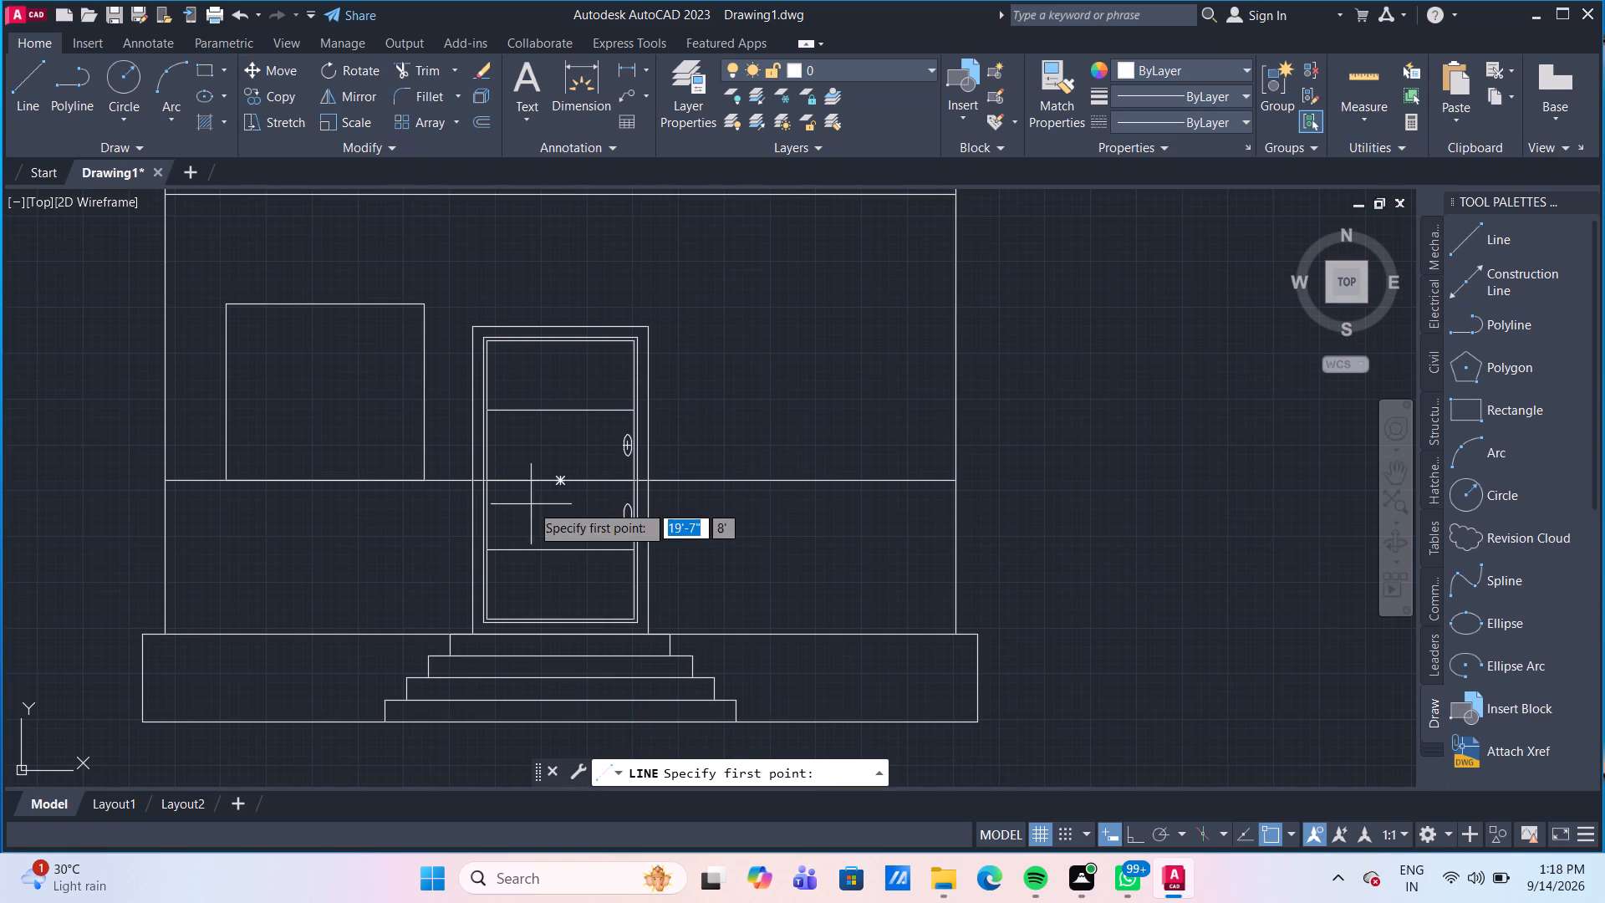
{"action": "left_click", "coordinate": [573, 91]}
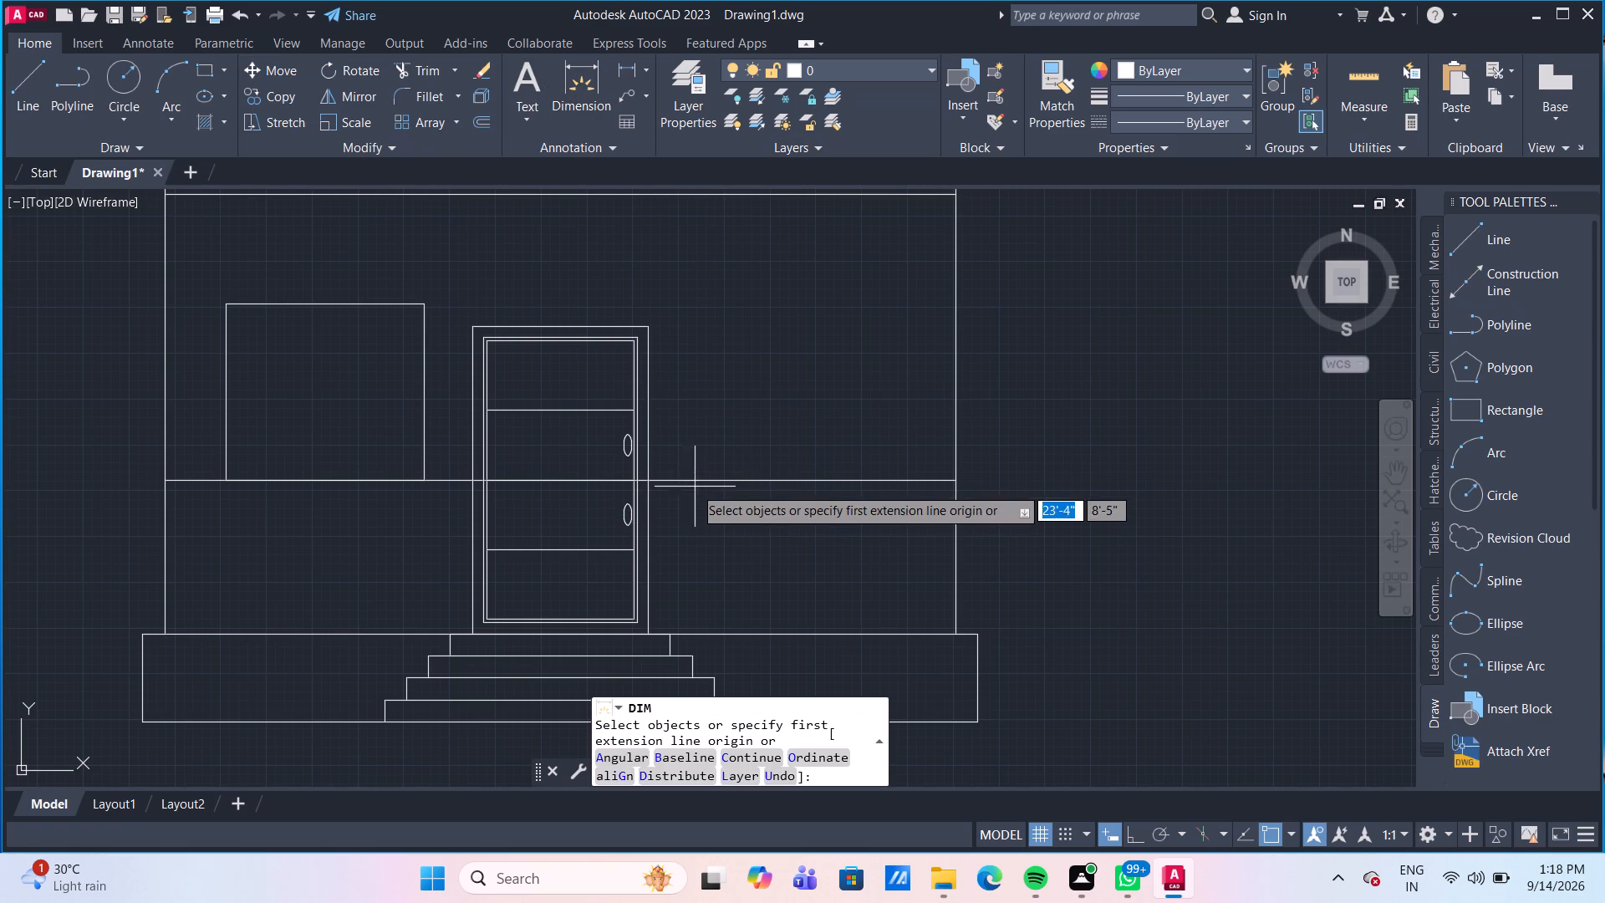
{"action": "scroll", "coordinate": [663, 479], "scroll_direction": "up", "scroll_amount": 1}
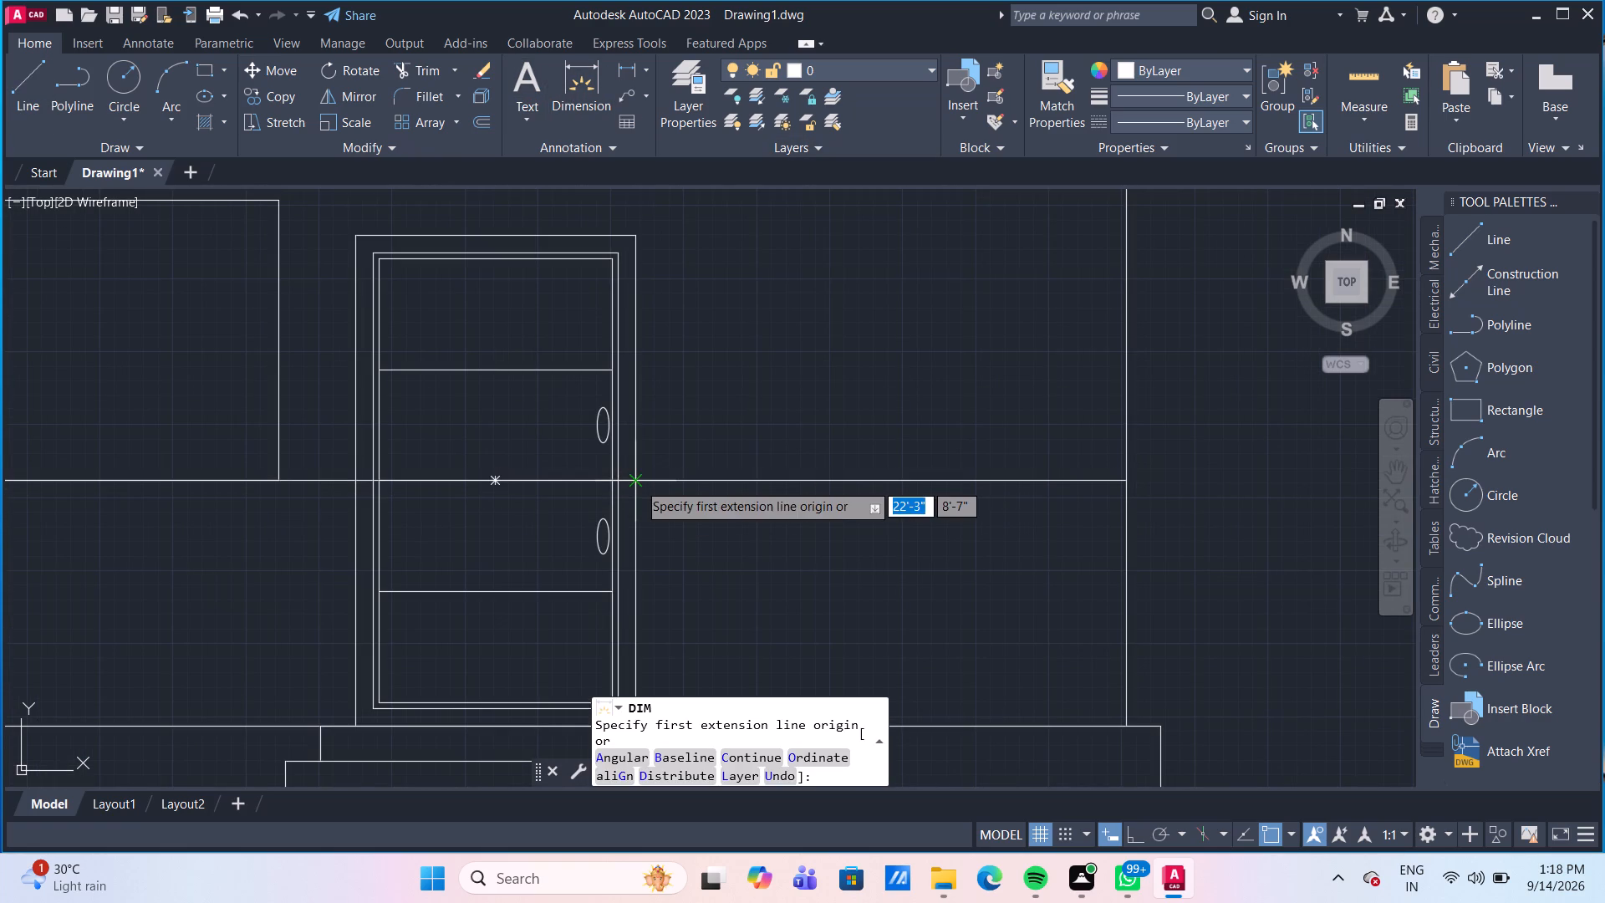
{"action": "left_click", "coordinate": [638, 482]}
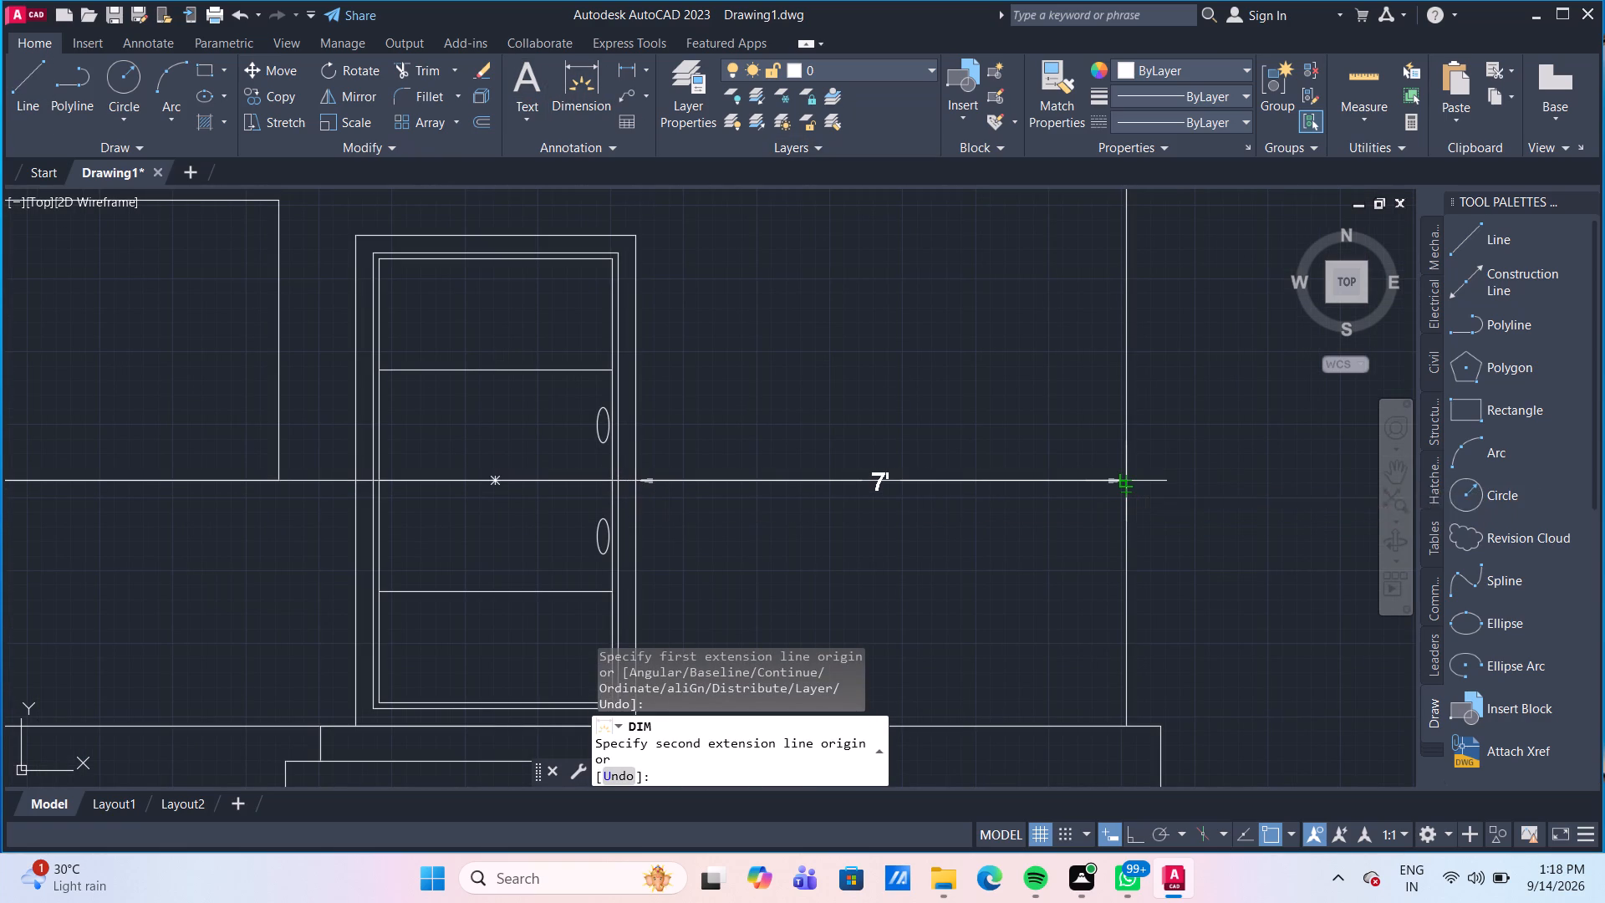
{"action": "left_click", "coordinate": [1129, 479]}
{"action": "left_click", "coordinate": [1123, 426]}
{"action": "key", "text": "Delete"}
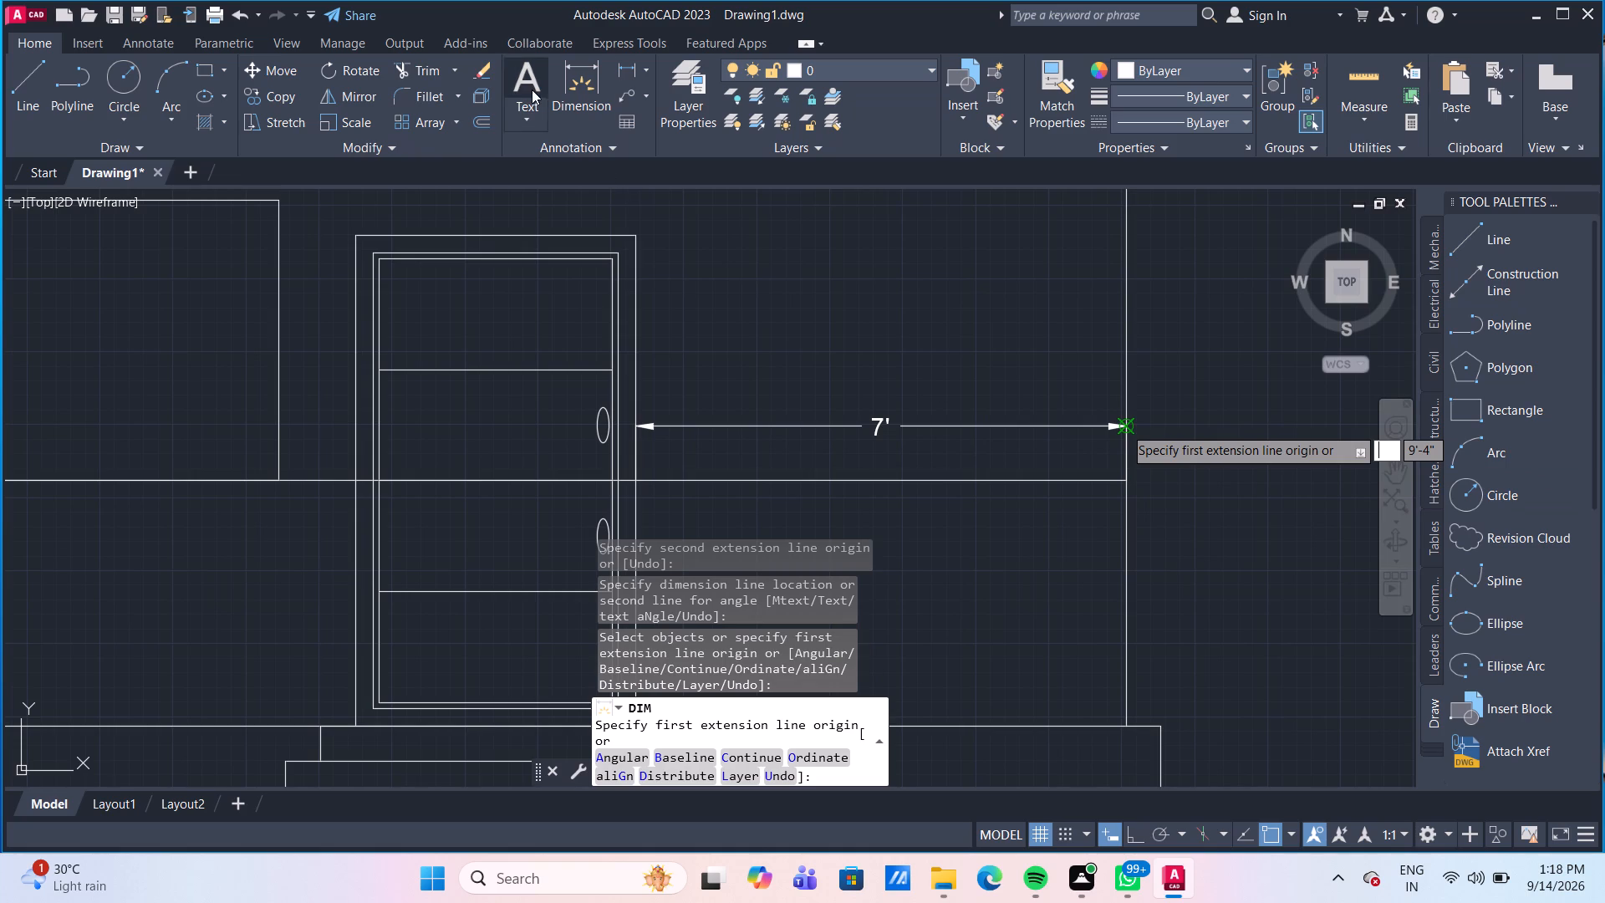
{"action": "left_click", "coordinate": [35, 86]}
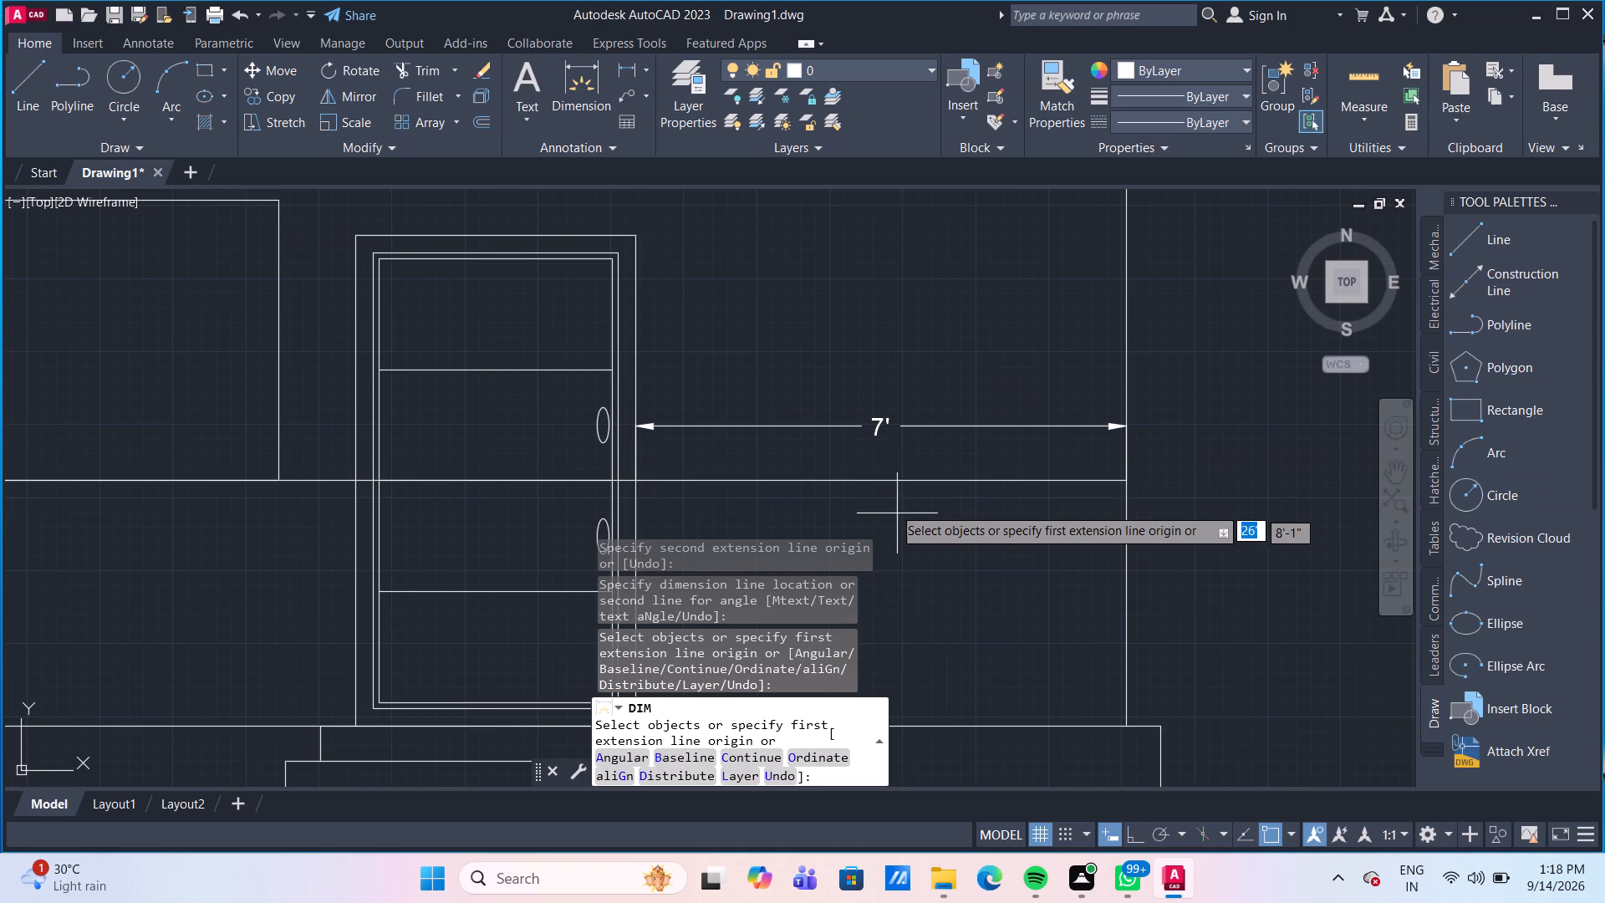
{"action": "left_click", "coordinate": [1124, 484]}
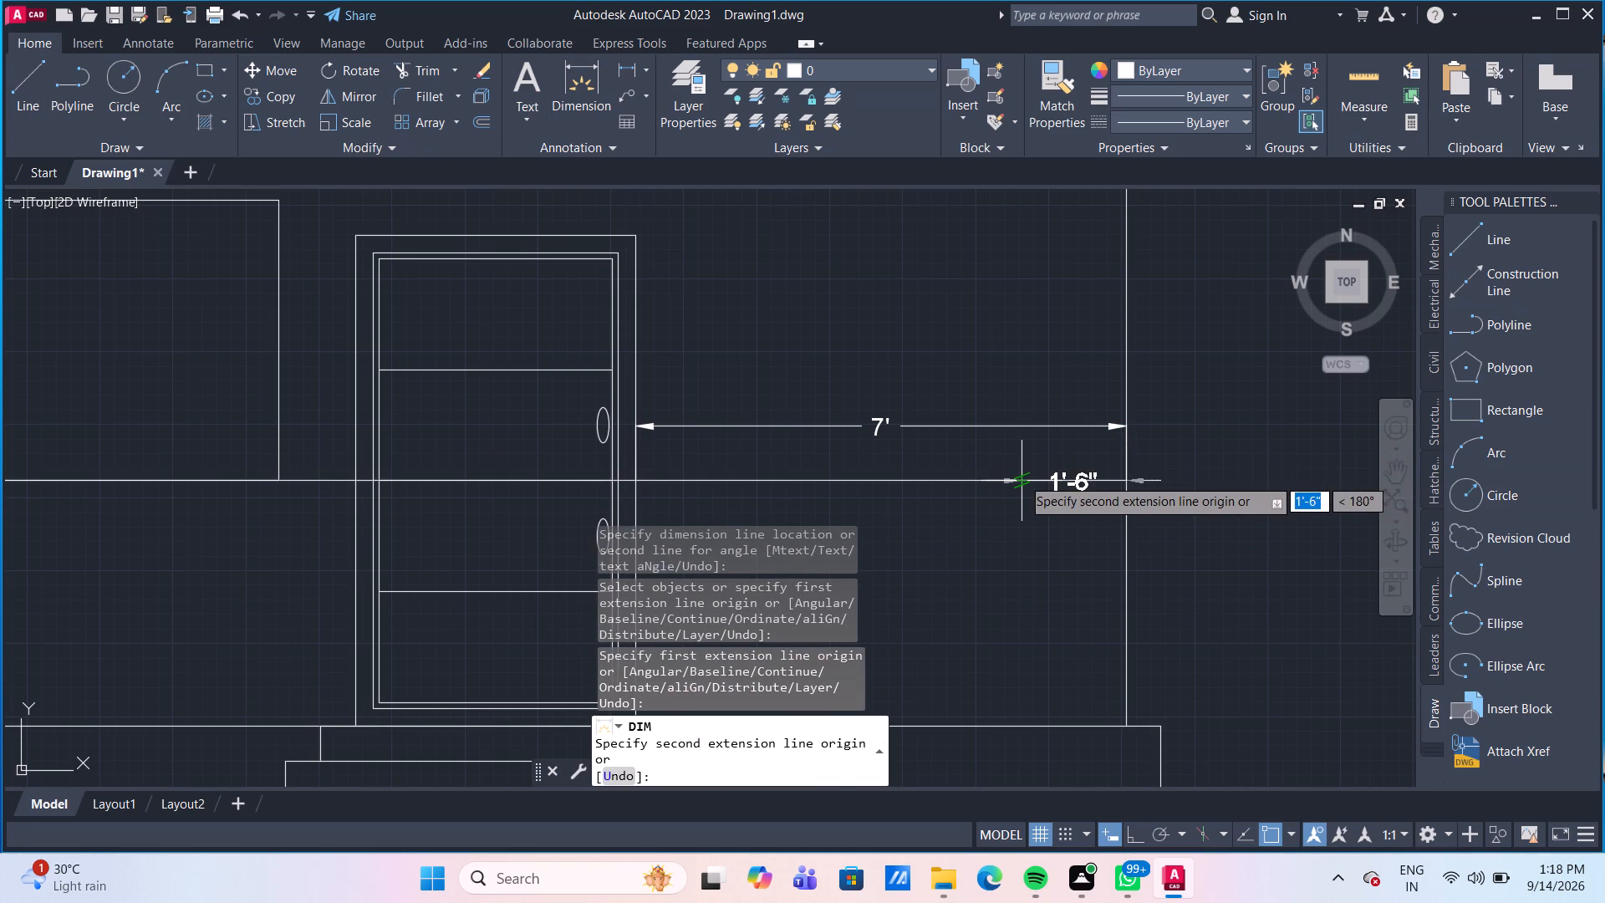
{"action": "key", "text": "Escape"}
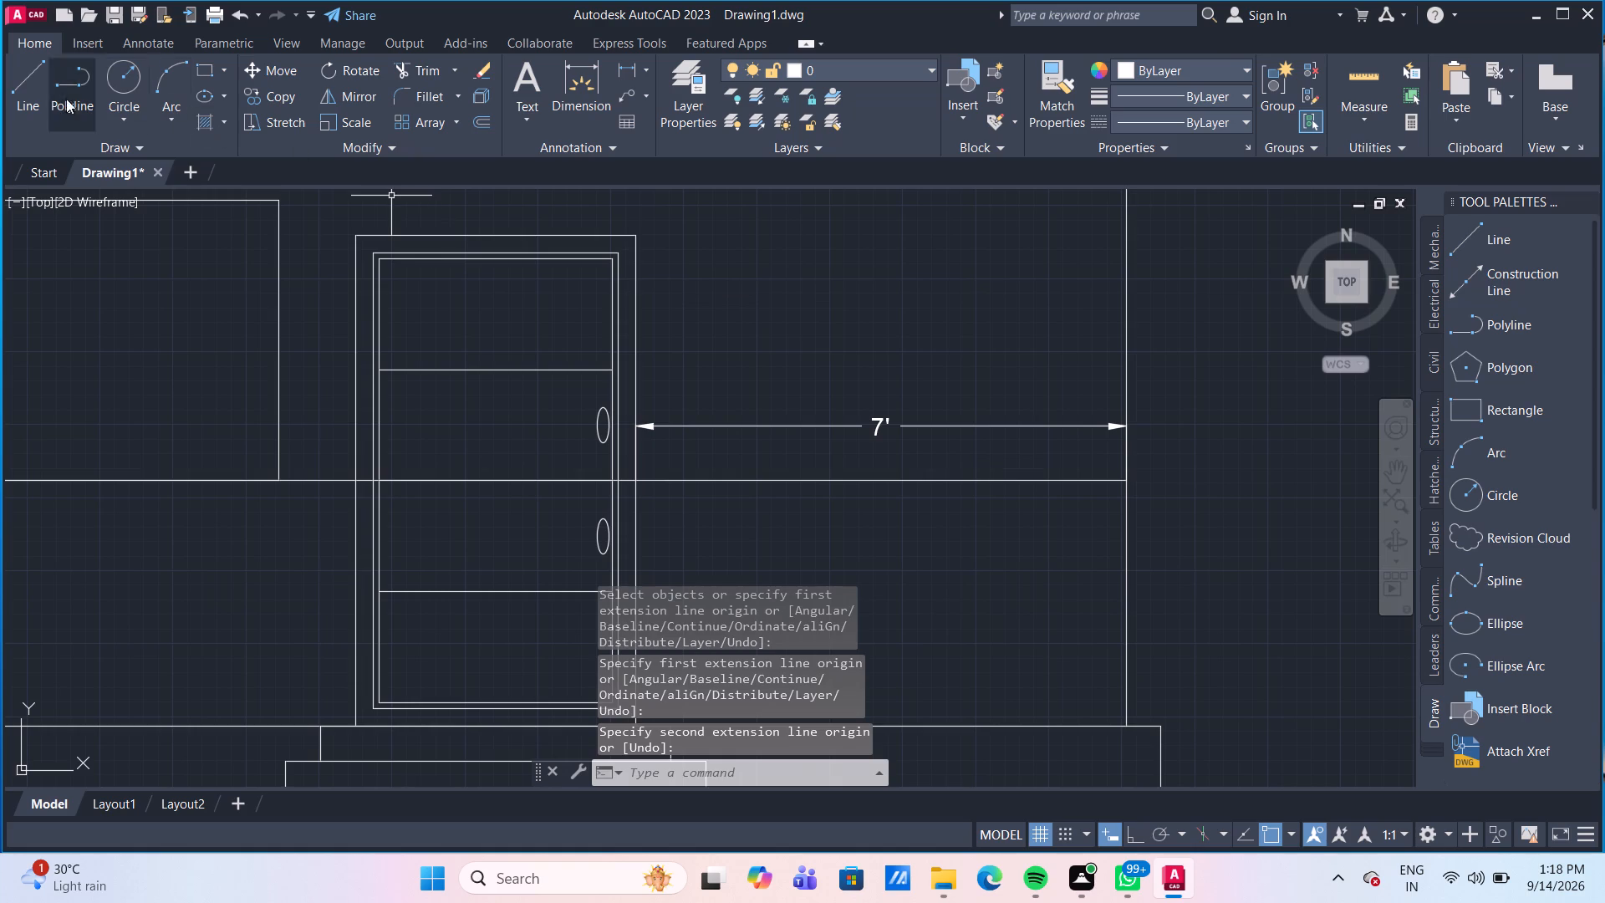
Draw guide lines from the wall's right edge: 1'6" left along the horizontal line, with Ortho on, and 4' straight up.
{"action": "left_click", "coordinate": [38, 92]}
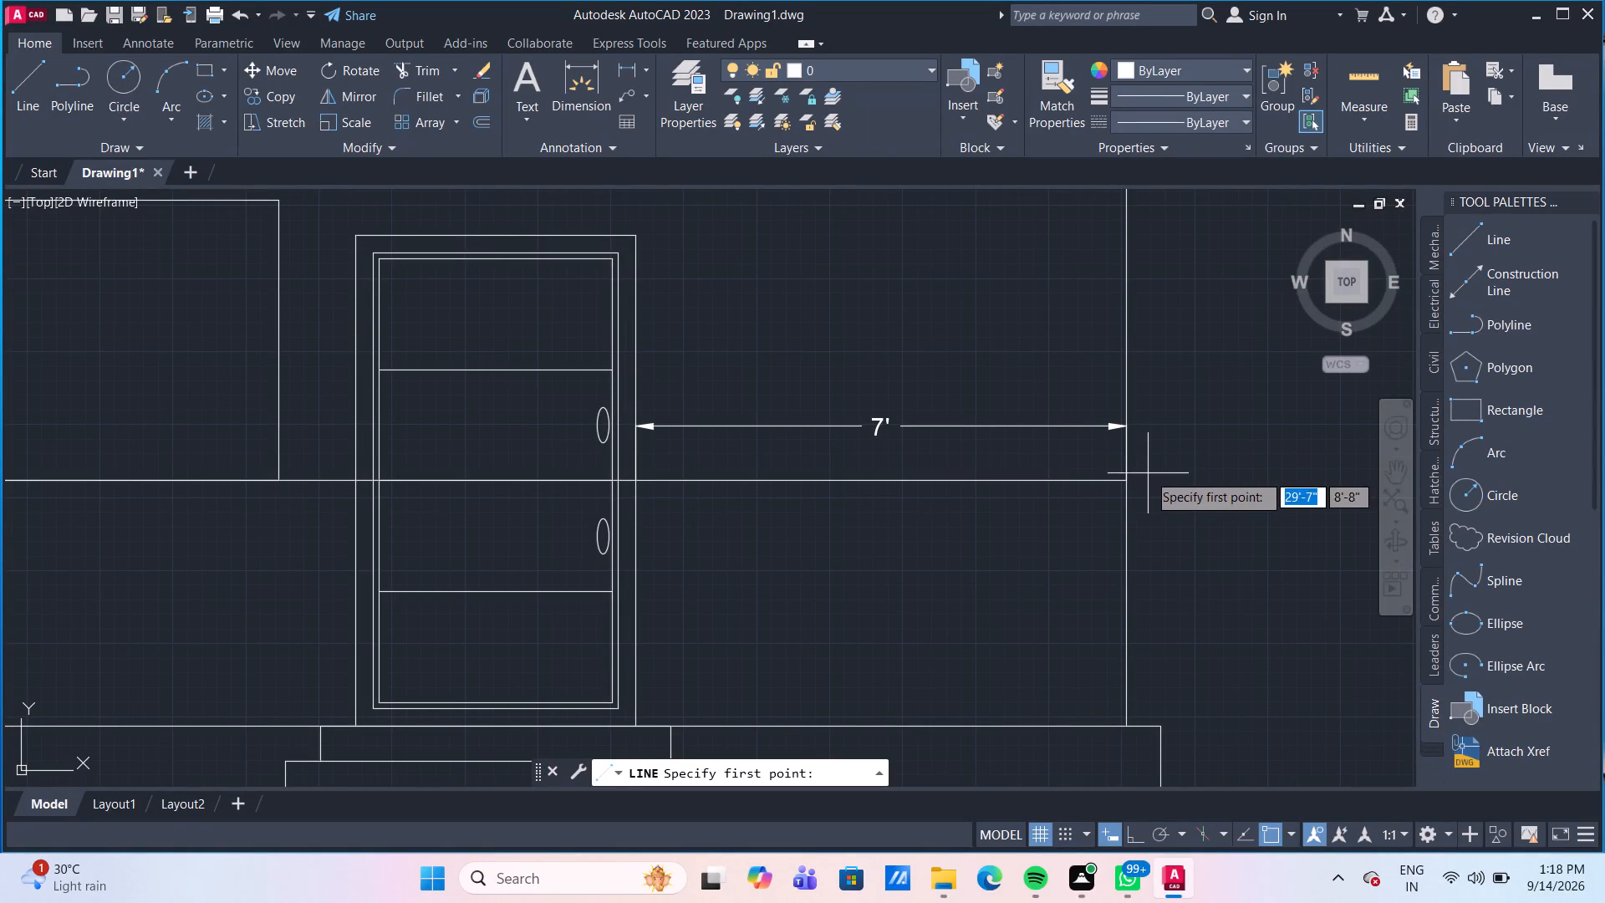
{"action": "left_click", "coordinate": [1123, 482]}
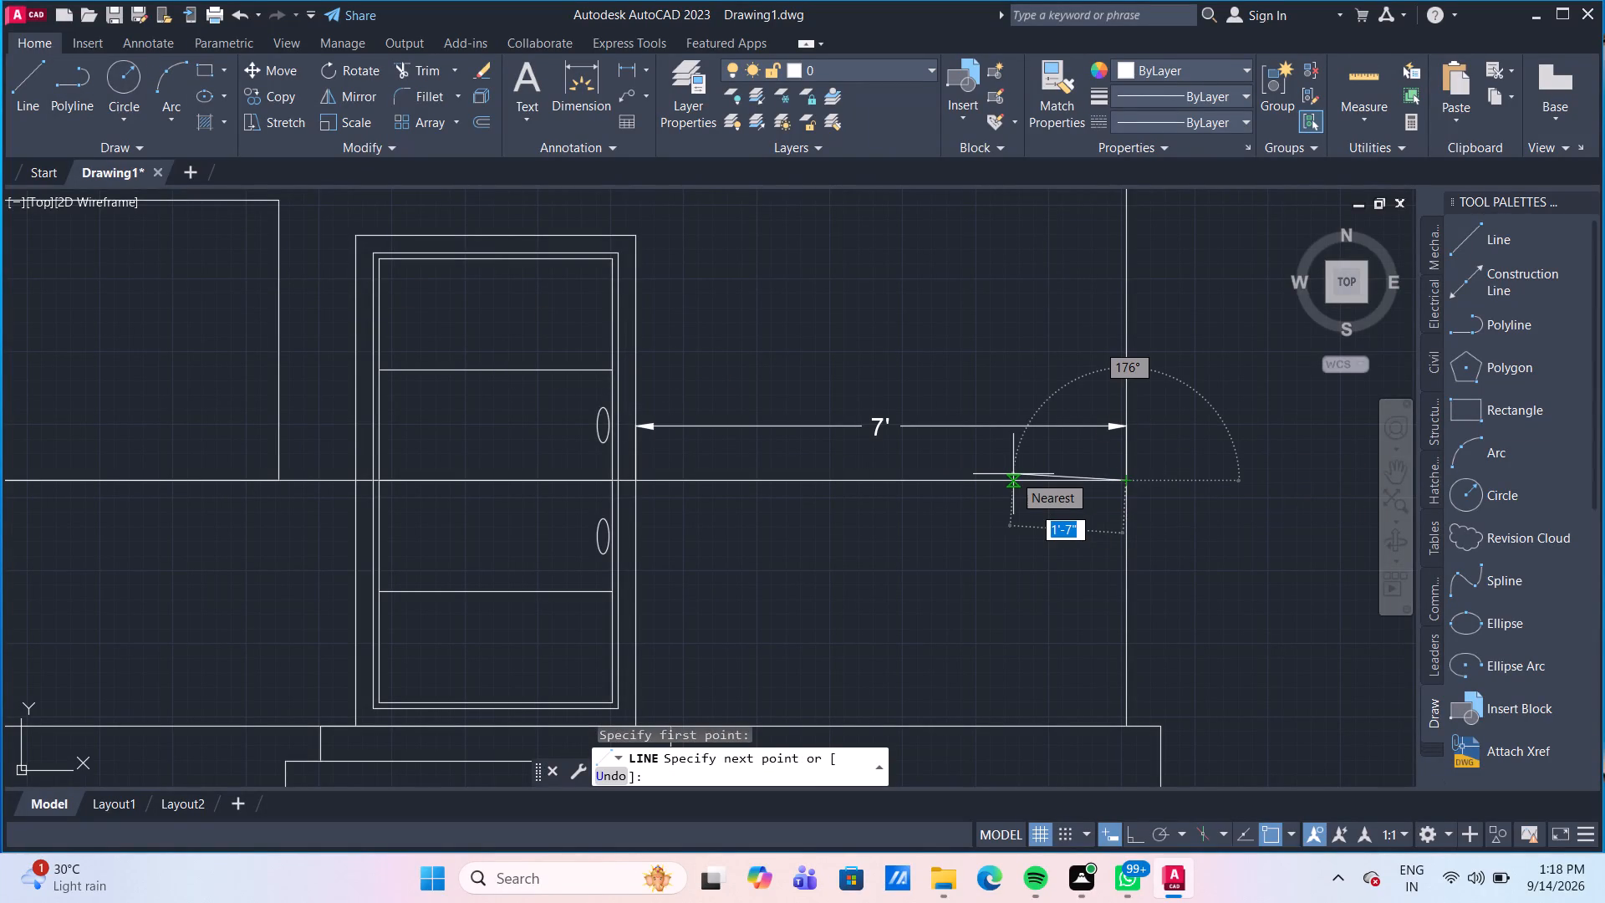
{"action": "key", "text": "F8"}
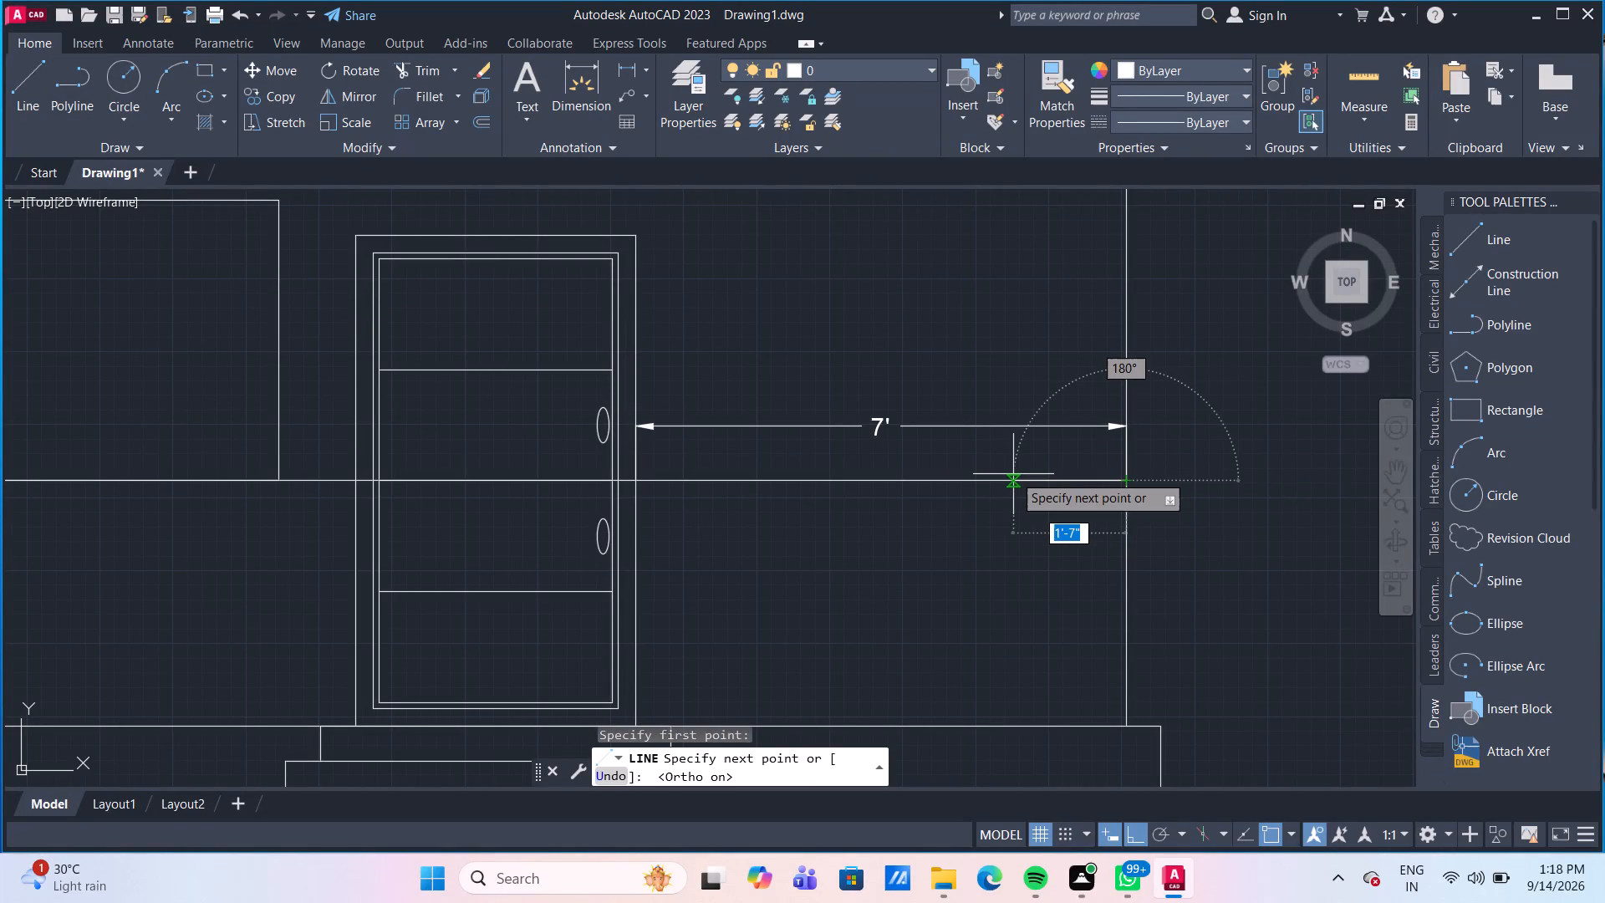
{"action": "key", "text": "1"}
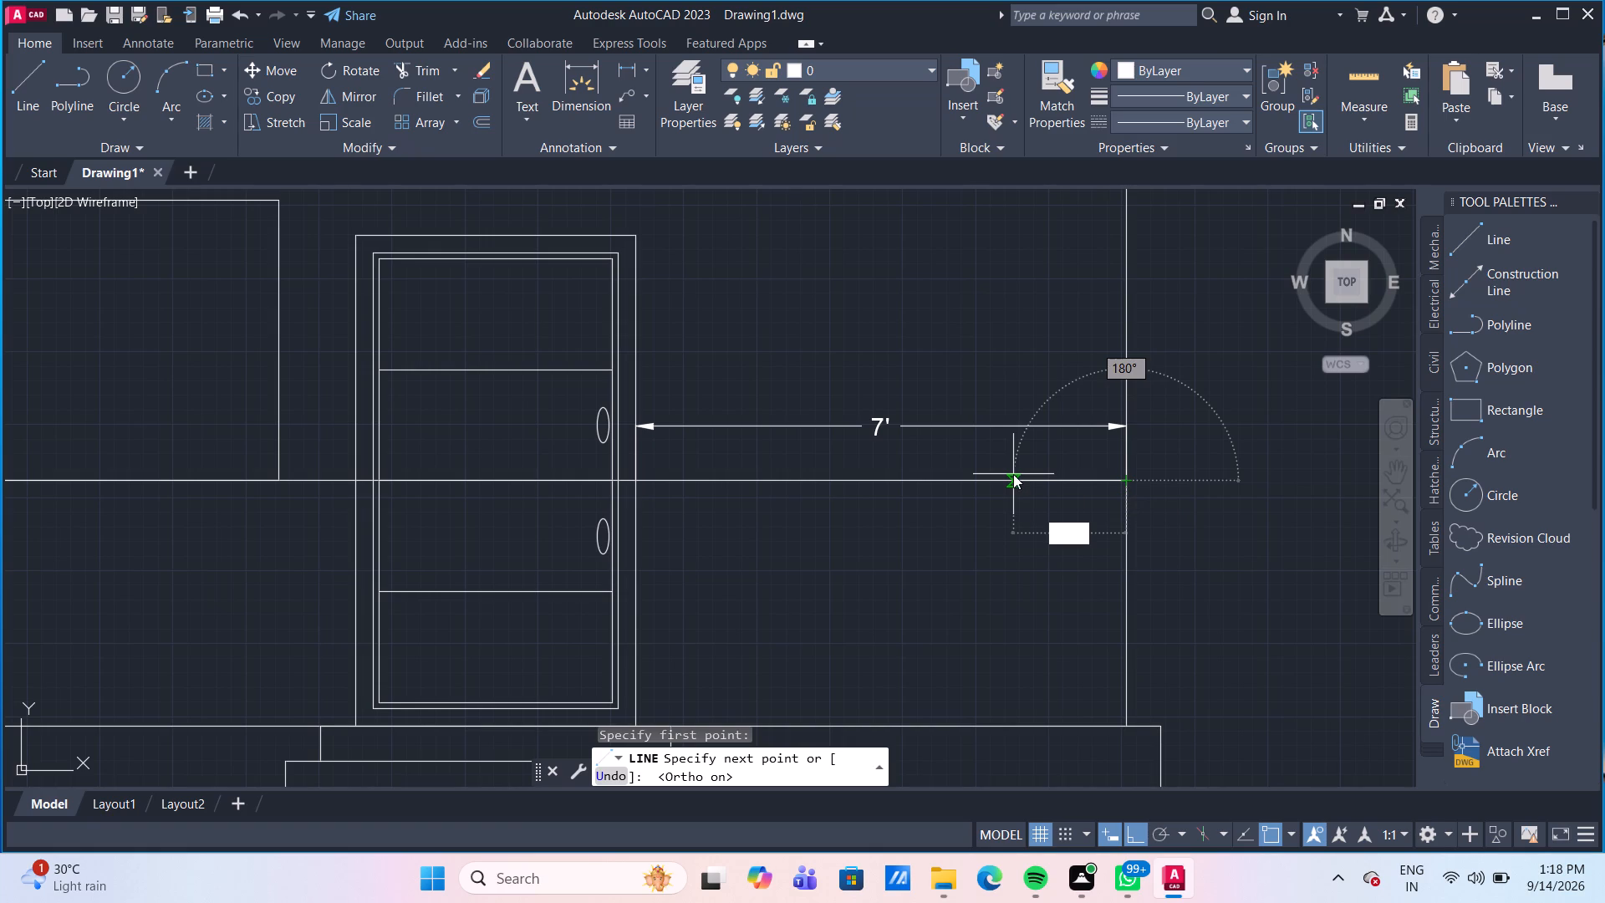
{"action": "type", "text": "'6"}
{"action": "key", "text": "shift+quotedbl"}
{"action": "key", "text": "Return"}
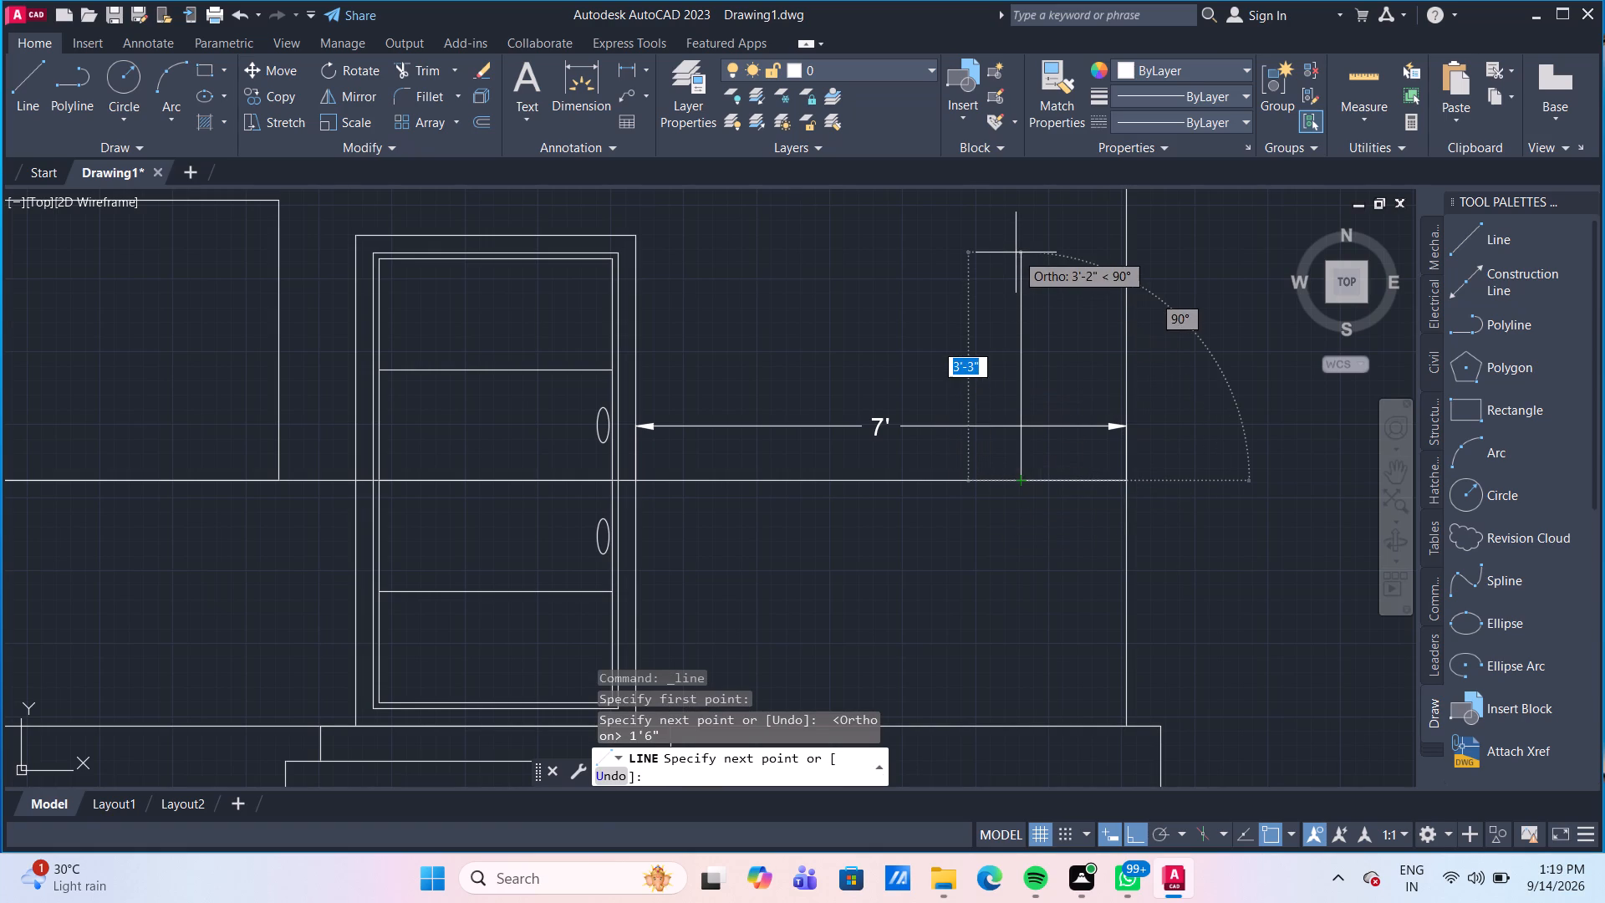
{"action": "middle_click_drag", "start_coordinate": [1016, 253], "coordinate": [984, 438]}
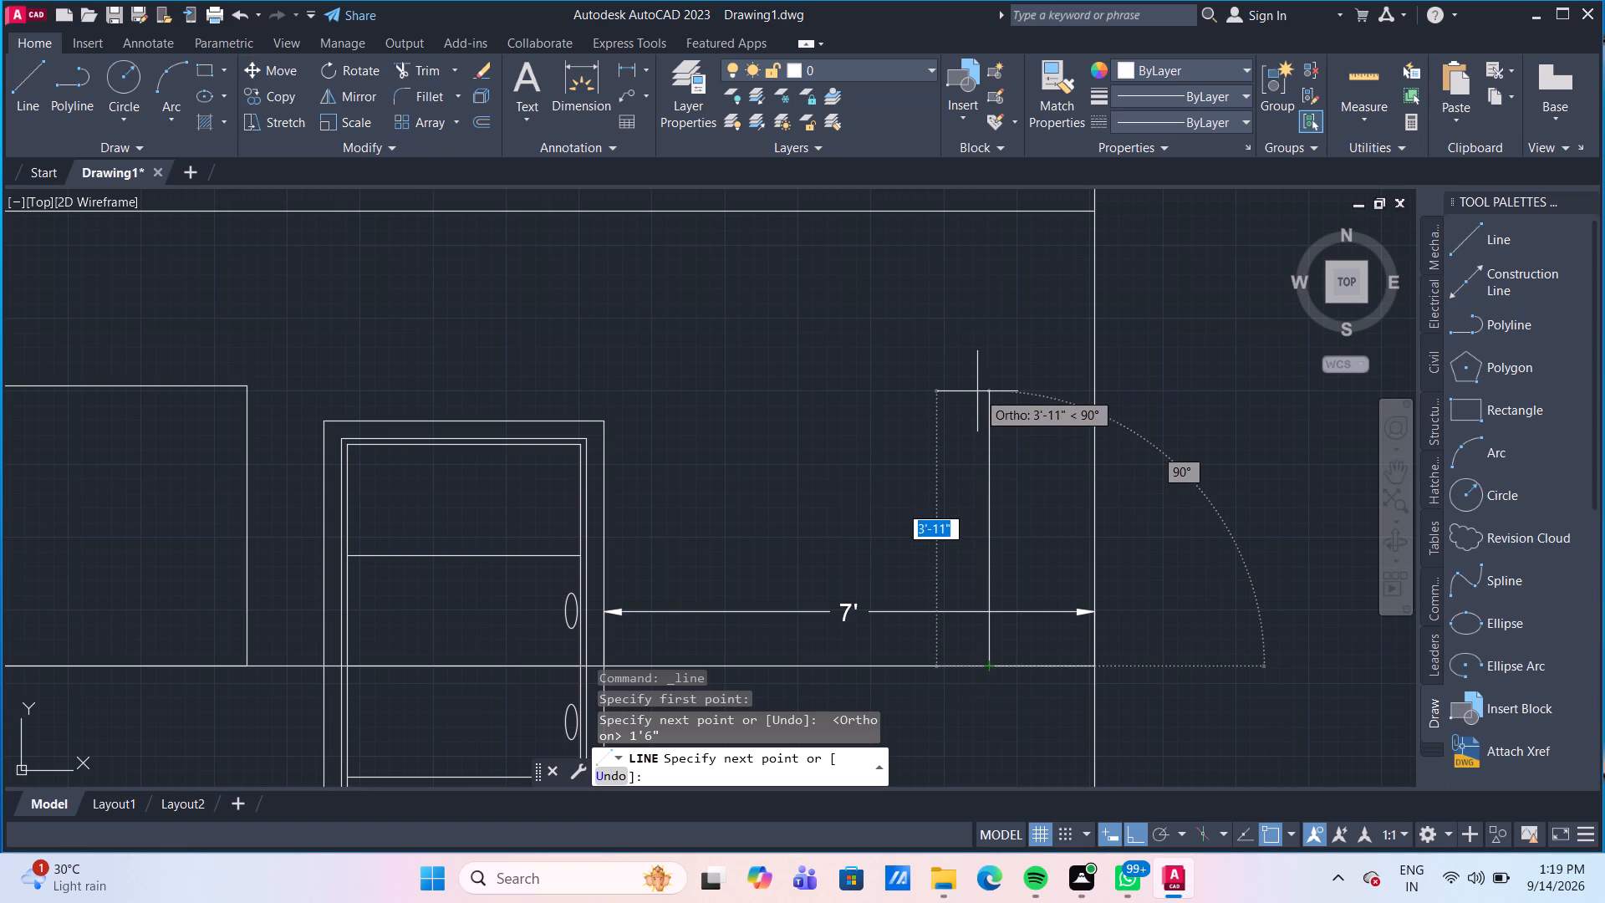
{"action": "type", "text": "4'"}
{"action": "key", "text": "Return"}
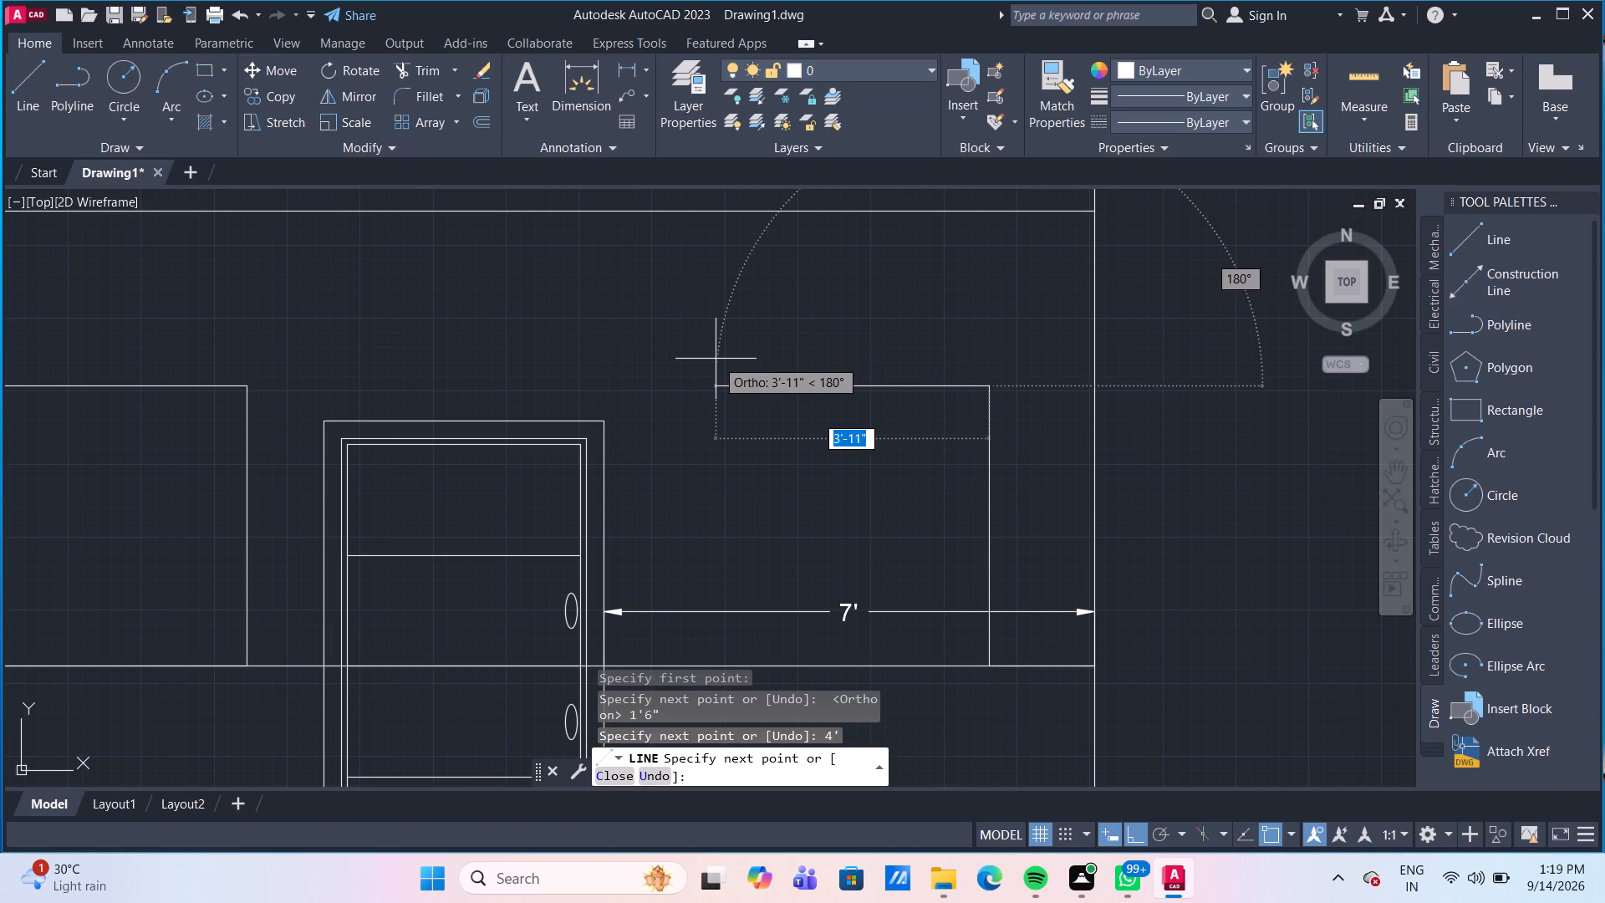
{"action": "key", "text": "Escape"}
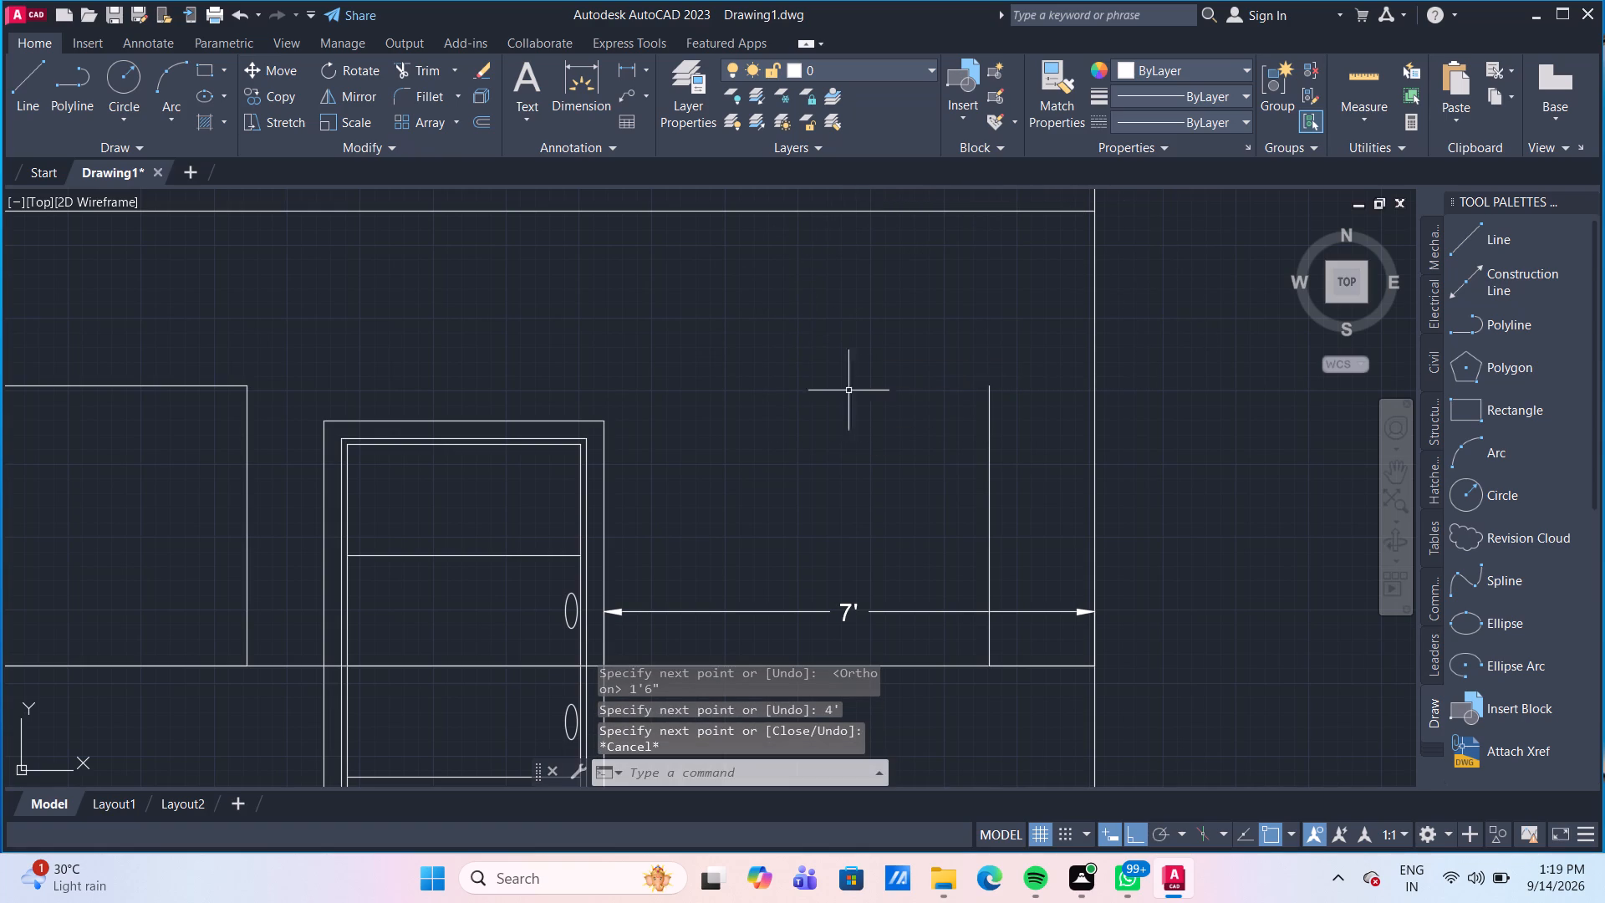
Draw a 4' by 4' window rectangle up and to the left from the foot of the 4' vertical guide line.
{"action": "scroll", "coordinate": [955, 483], "scroll_direction": "down", "scroll_amount": 2}
{"action": "middle_click_drag", "start_coordinate": [888, 457], "coordinate": [818, 415]}
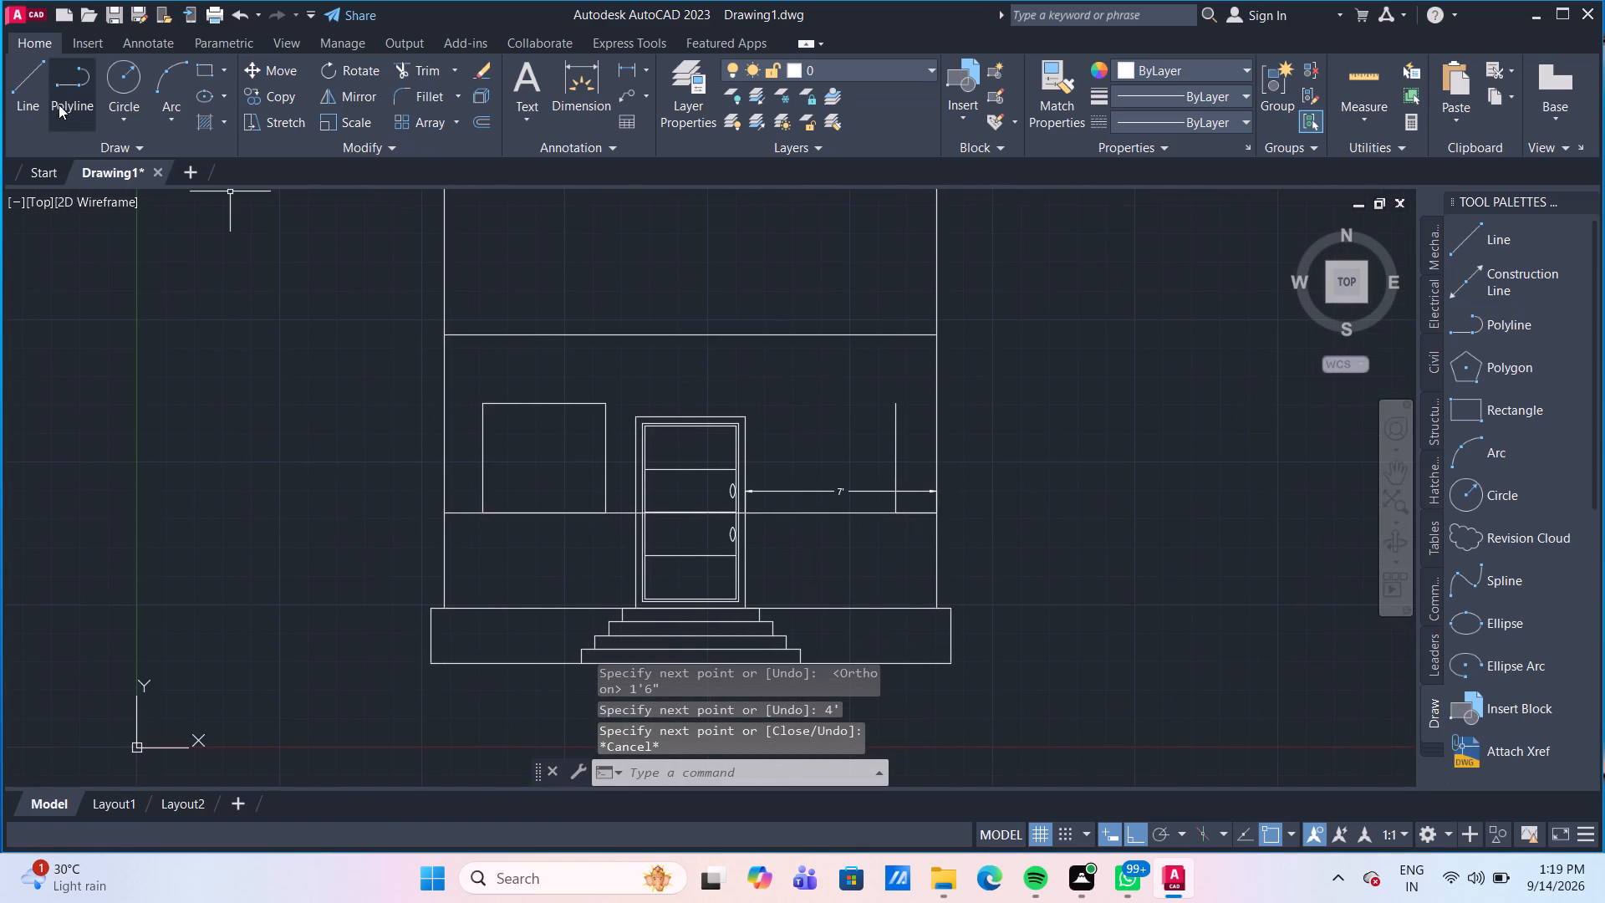
{"action": "left_click", "coordinate": [207, 72]}
{"action": "scroll", "coordinate": [897, 473], "scroll_direction": "up", "scroll_amount": 2}
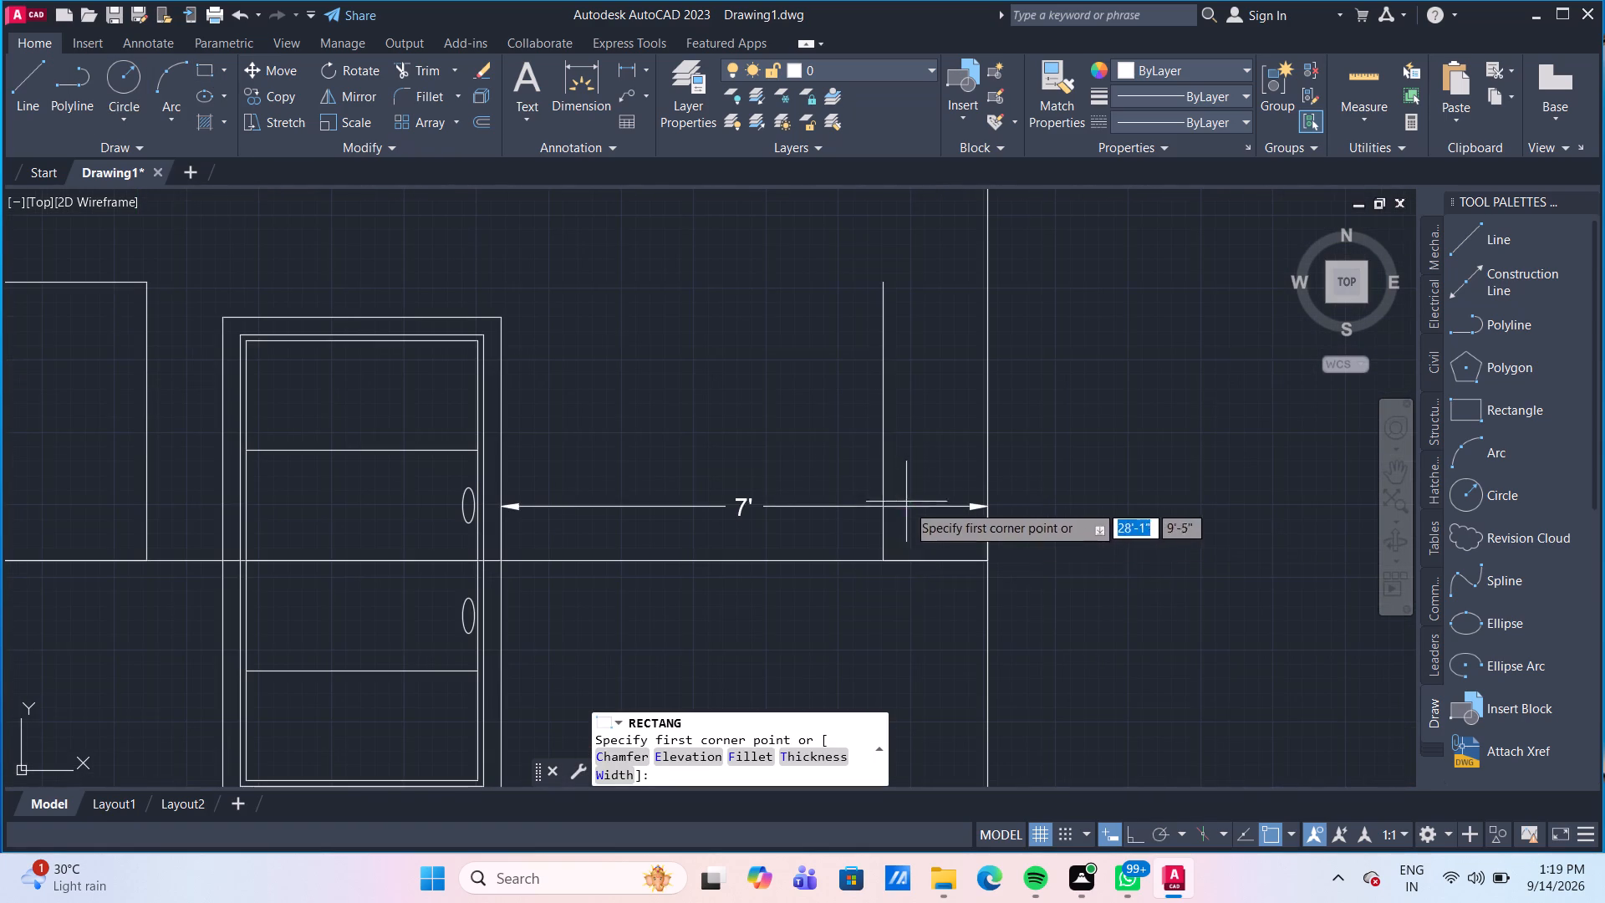
{"action": "left_click", "coordinate": [884, 564]}
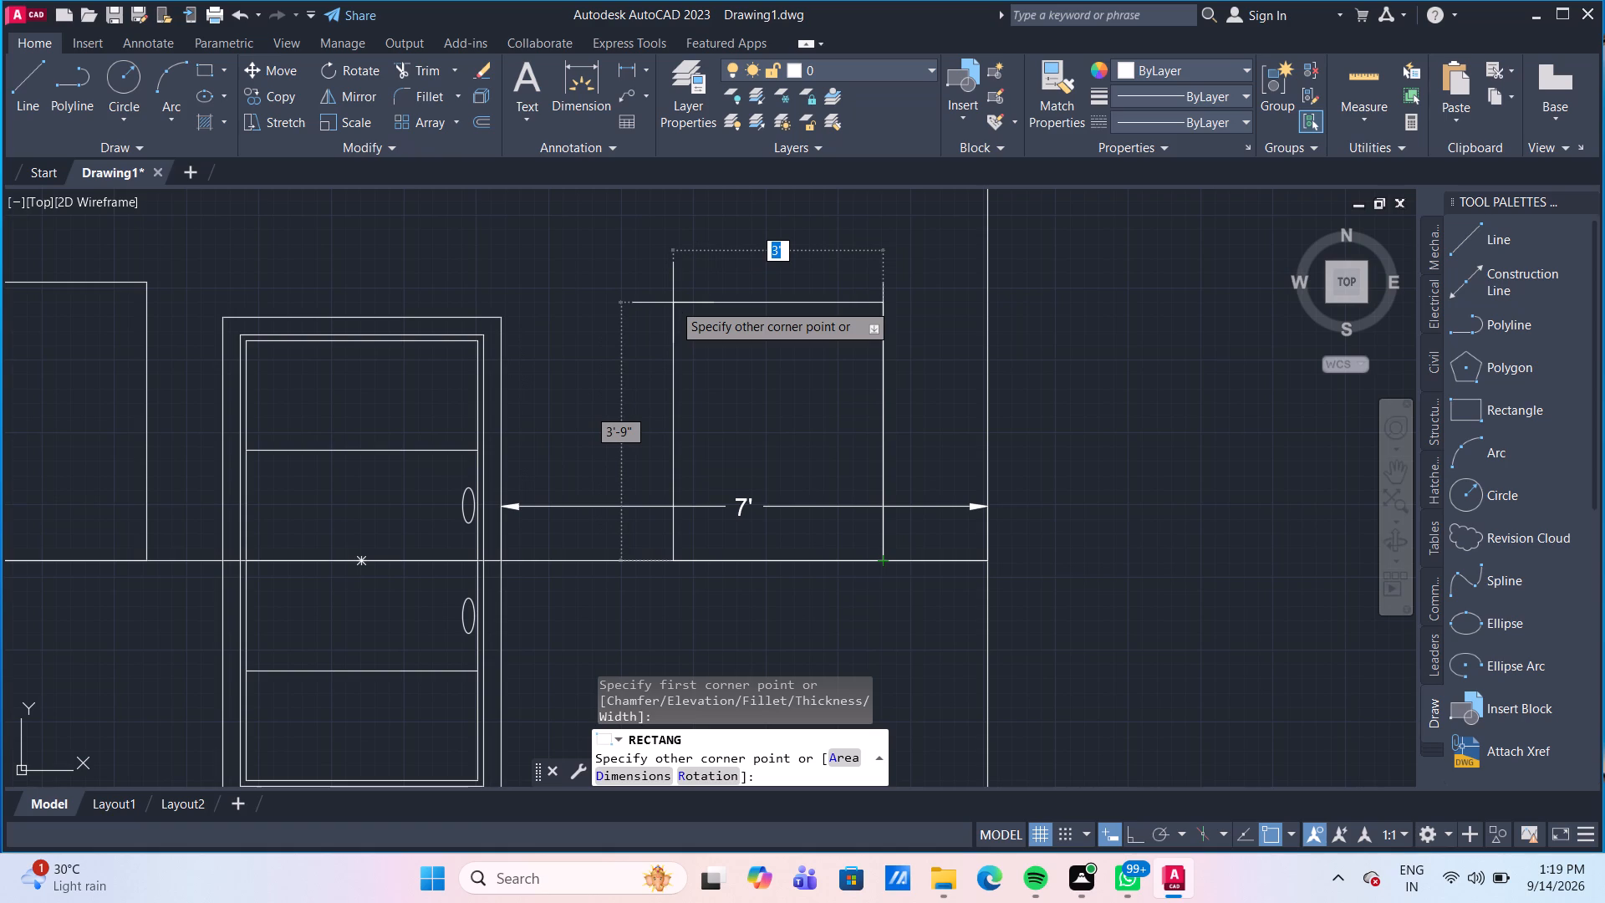
{"action": "type", "text": "4'"}
{"action": "key", "text": "Tab"}
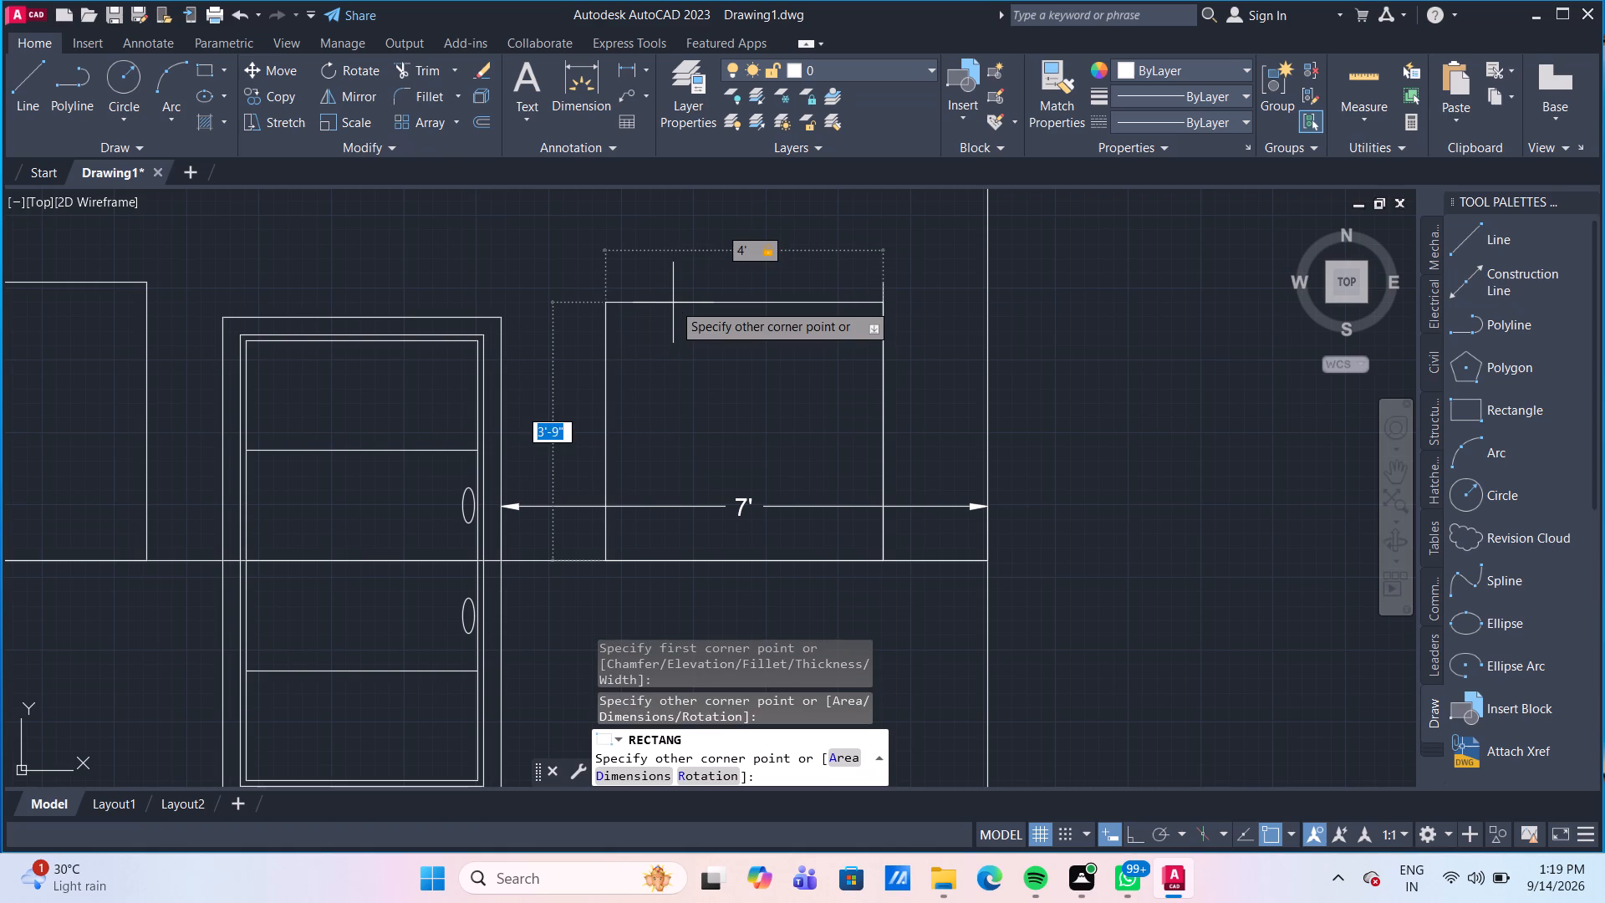
{"action": "type", "text": "4'"}
{"action": "key", "text": "Return"}
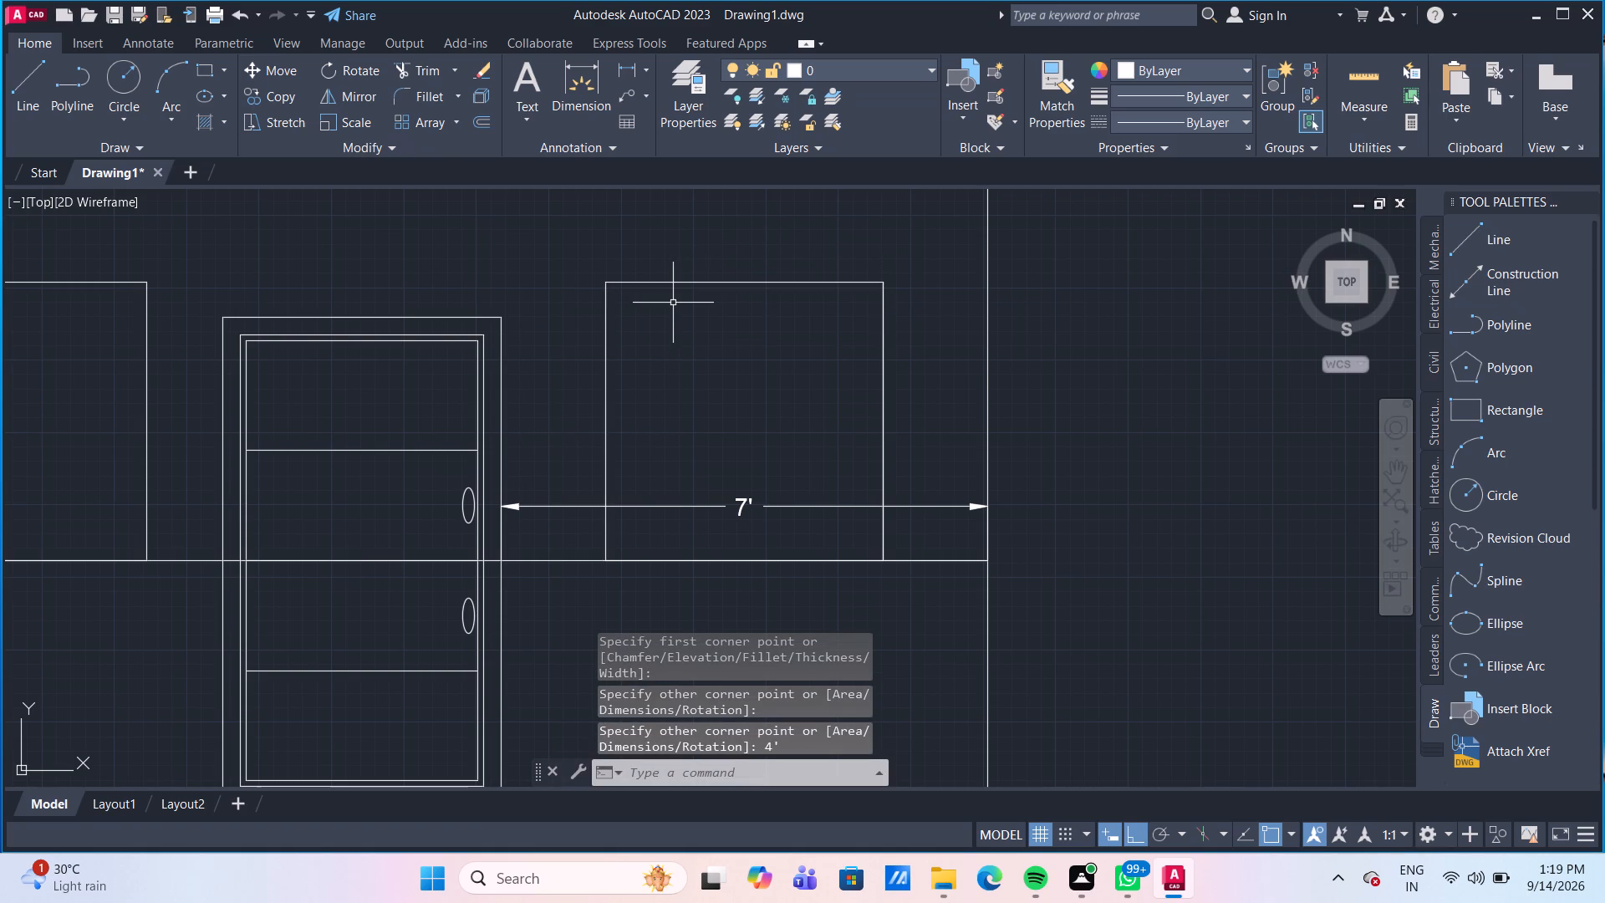
Delete the 1'-6" guide line between the new window and the wall's right edge.
{"action": "scroll", "coordinate": [734, 378], "scroll_direction": "down", "scroll_amount": 2}
{"action": "scroll", "coordinate": [762, 441], "scroll_direction": "up", "scroll_amount": 2}
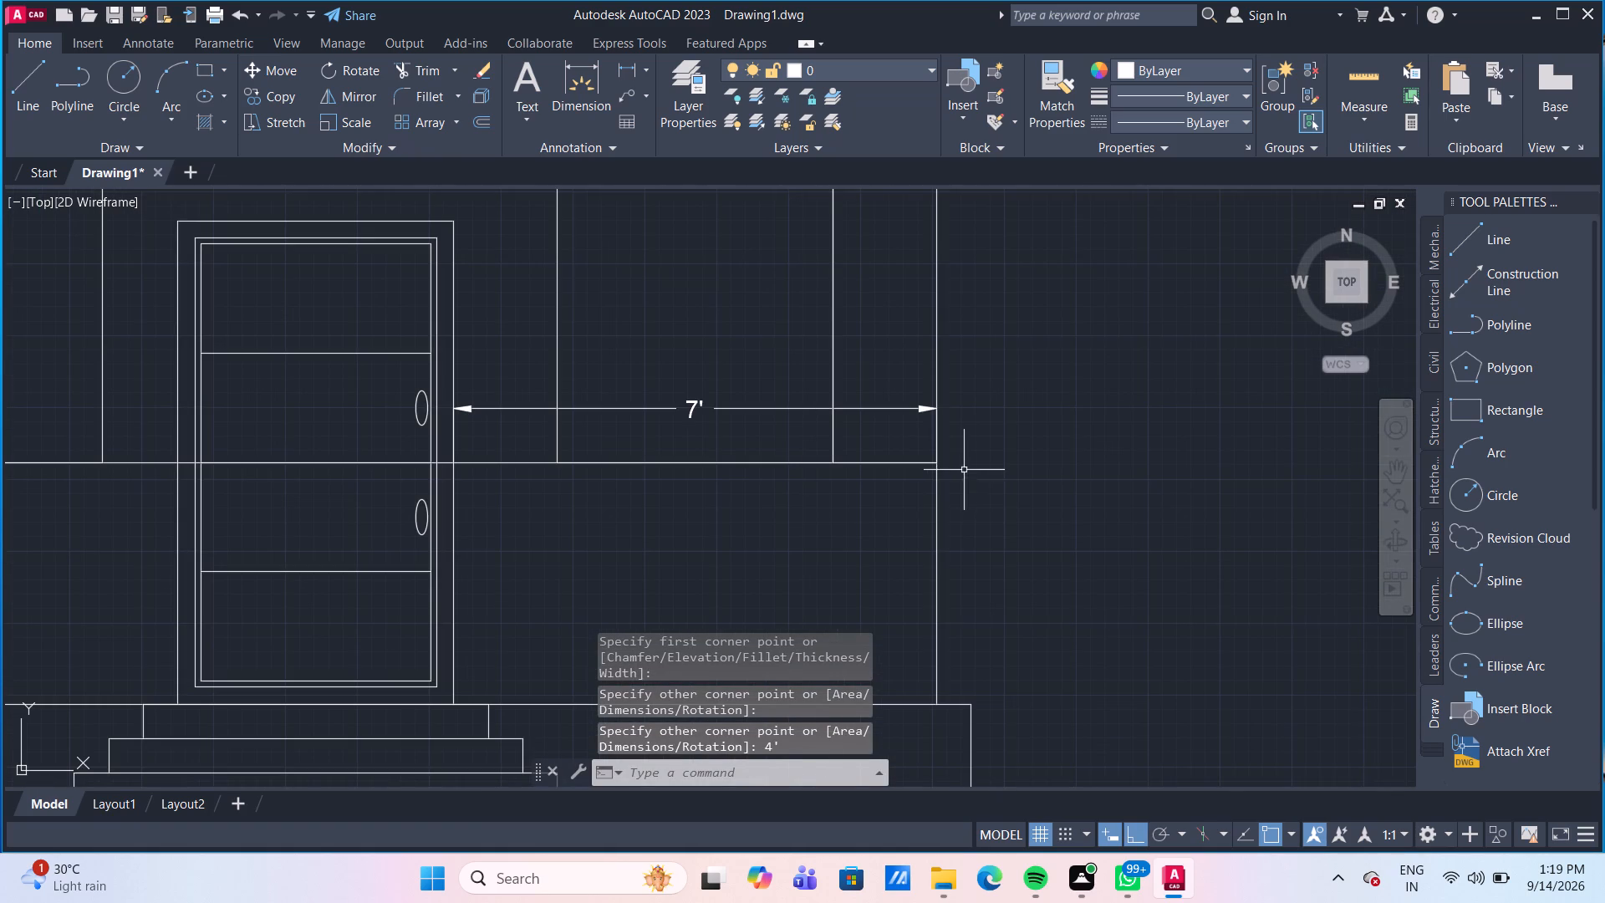
{"action": "left_click_drag", "start_coordinate": [908, 482], "coordinate": [895, 454]}
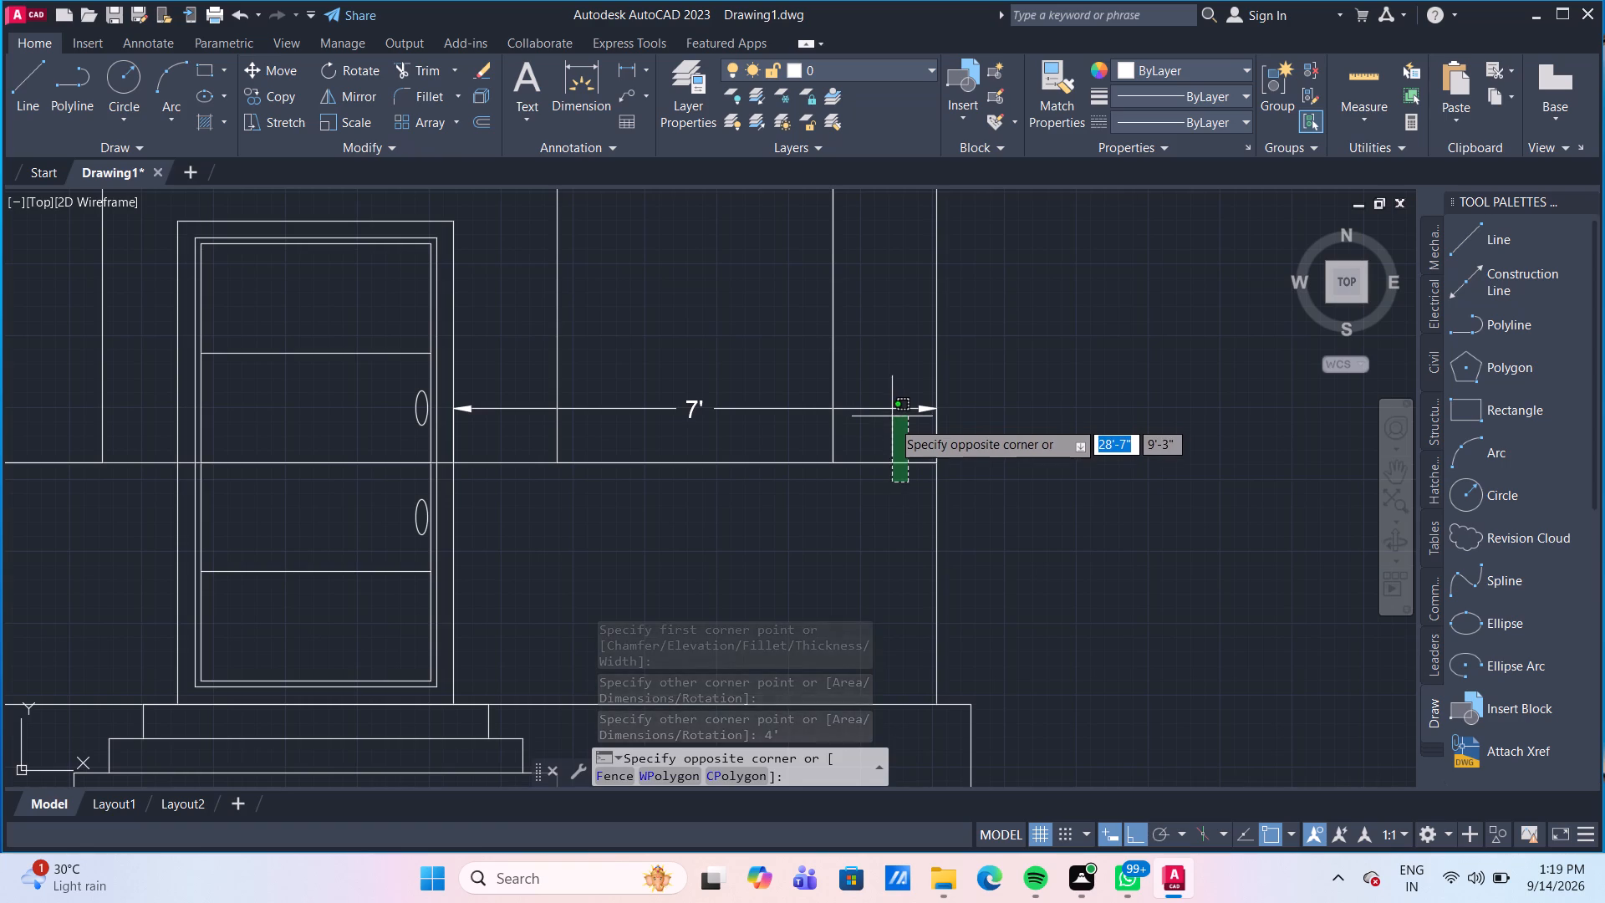
{"action": "left_click", "coordinate": [893, 436]}
{"action": "key", "text": "Escape"}
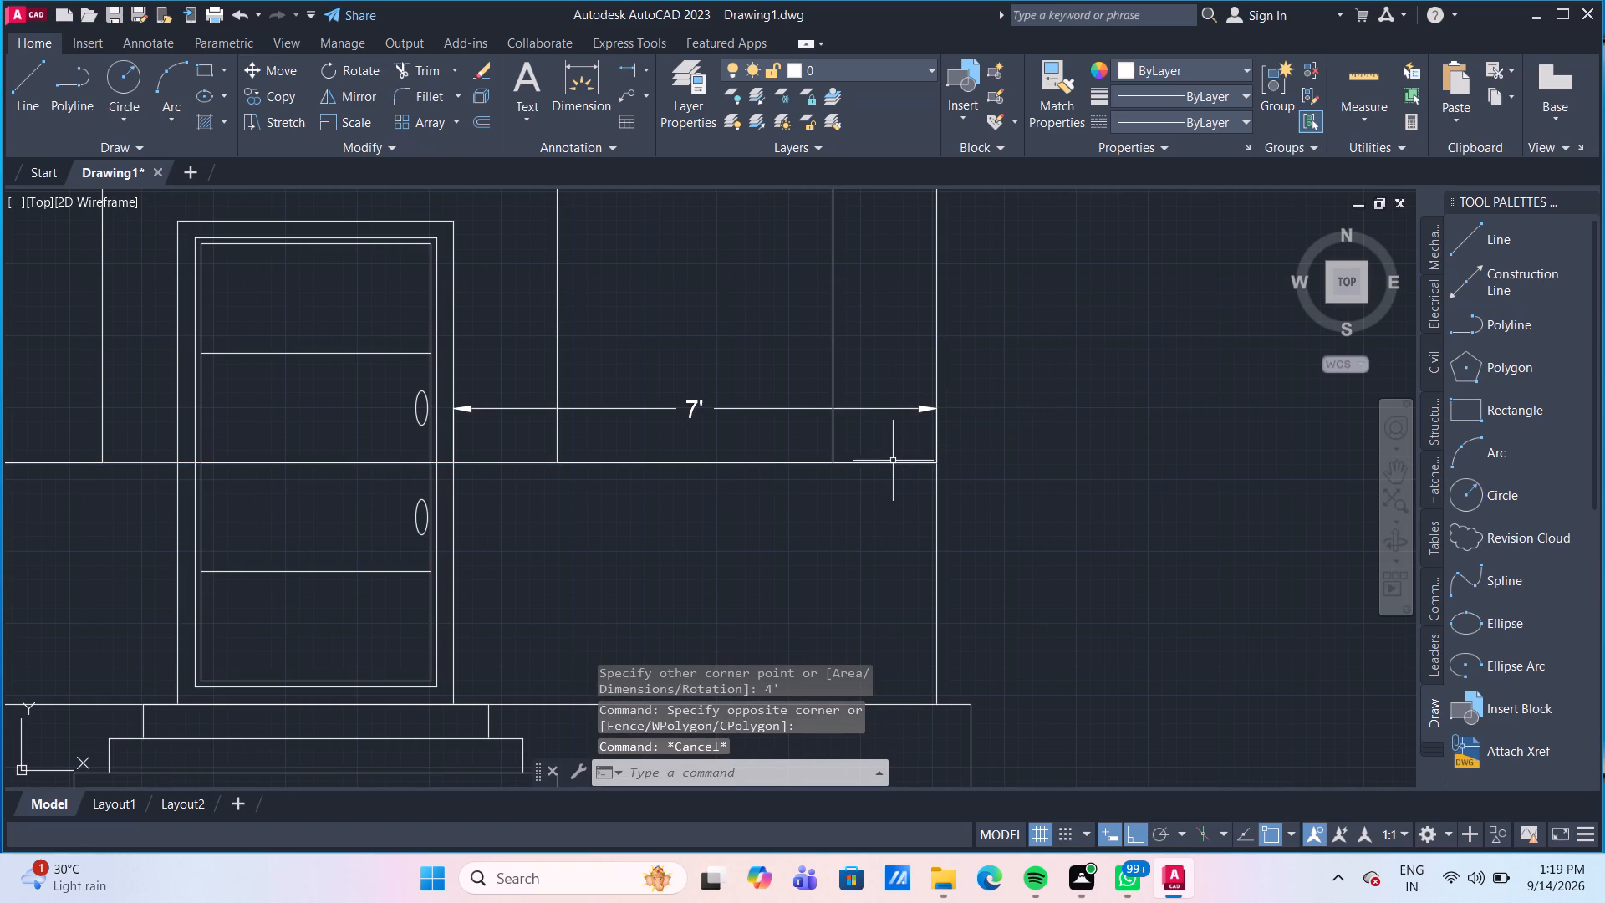
{"action": "left_click", "coordinate": [893, 462]}
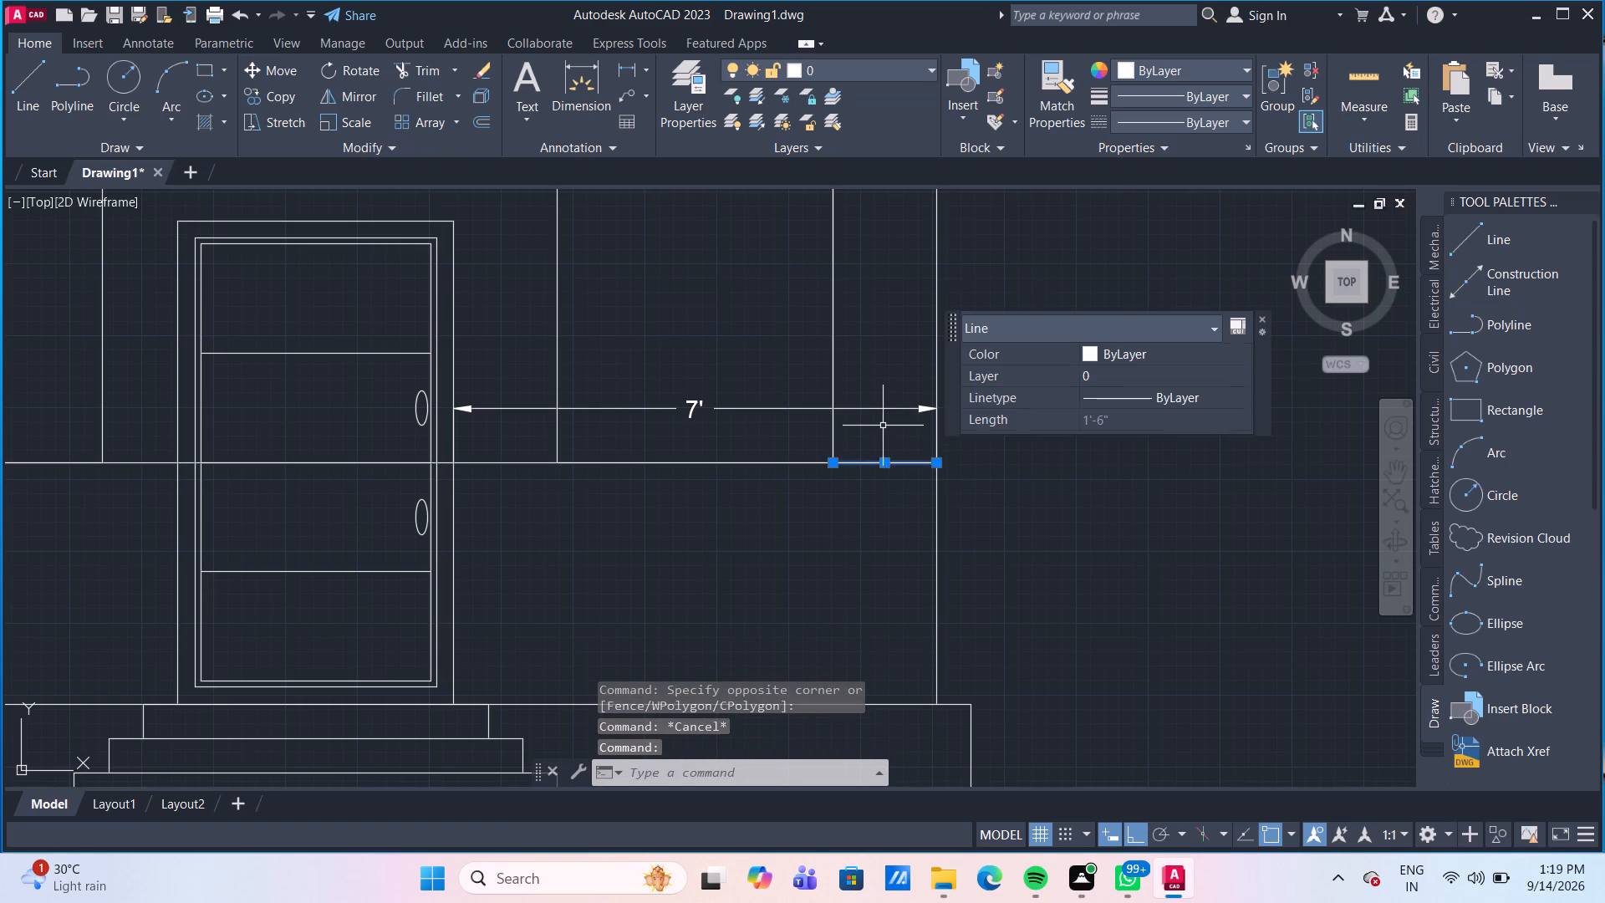
{"action": "key", "text": "Delete"}
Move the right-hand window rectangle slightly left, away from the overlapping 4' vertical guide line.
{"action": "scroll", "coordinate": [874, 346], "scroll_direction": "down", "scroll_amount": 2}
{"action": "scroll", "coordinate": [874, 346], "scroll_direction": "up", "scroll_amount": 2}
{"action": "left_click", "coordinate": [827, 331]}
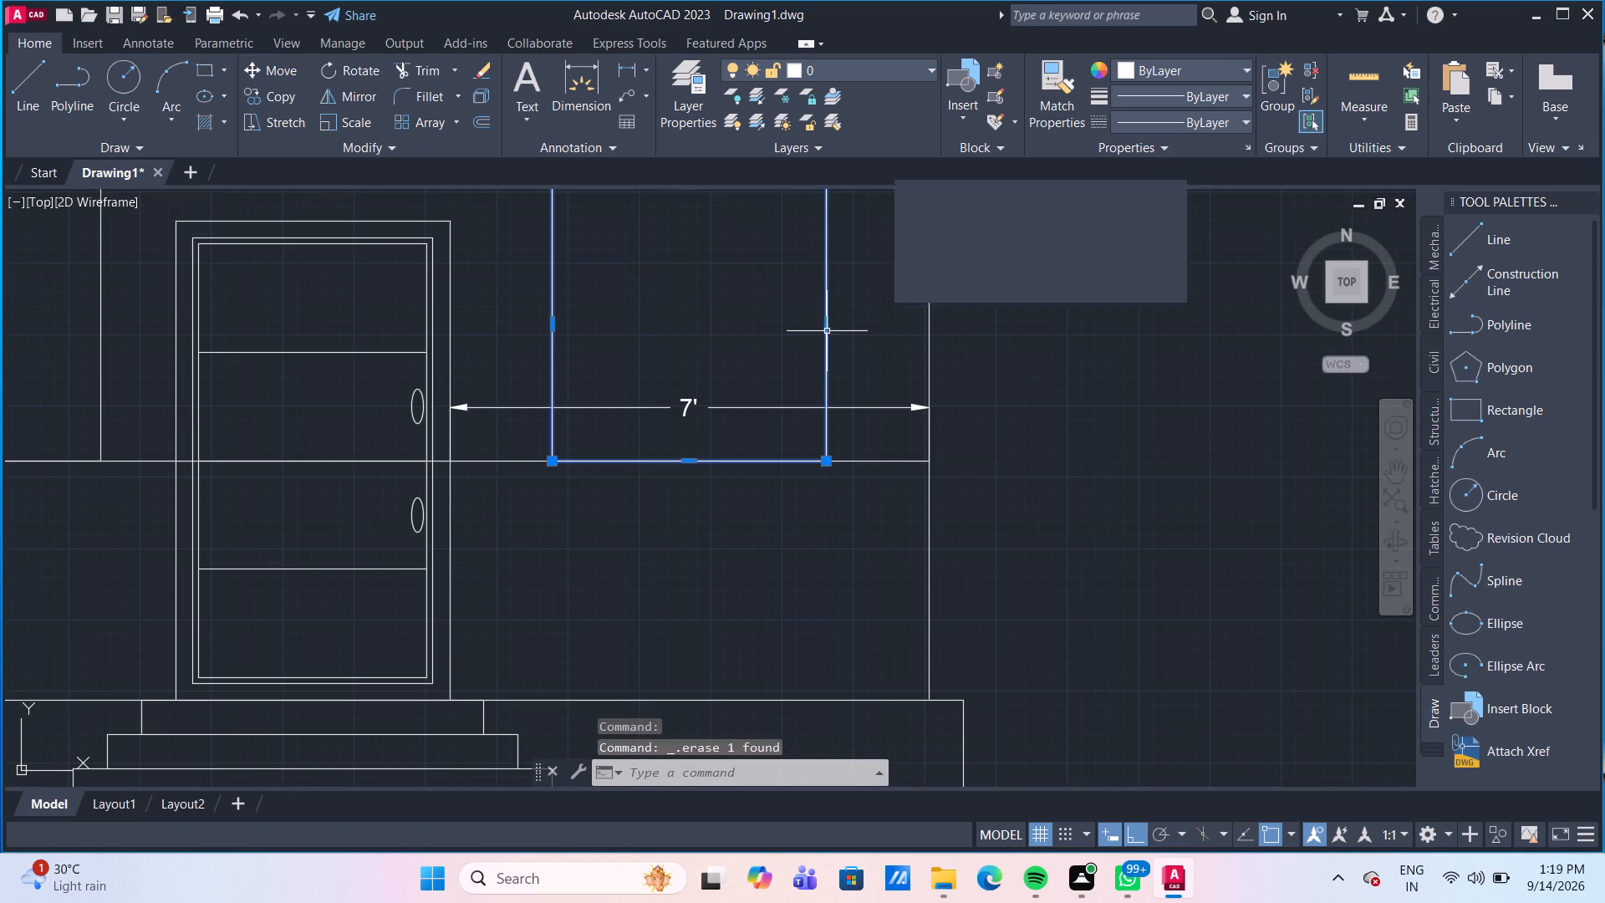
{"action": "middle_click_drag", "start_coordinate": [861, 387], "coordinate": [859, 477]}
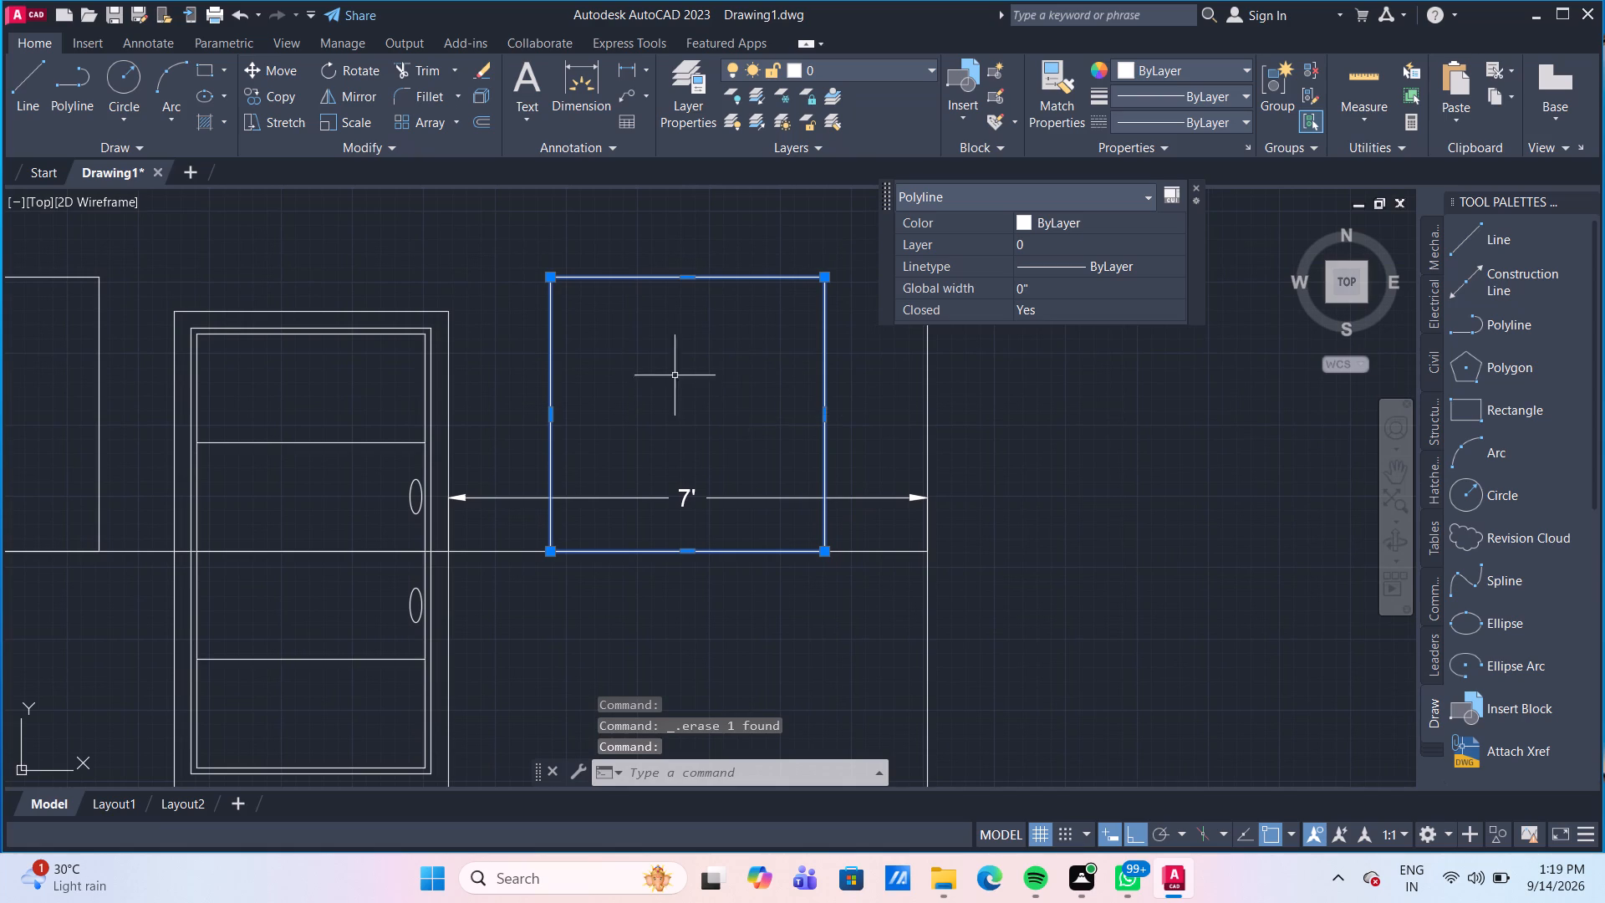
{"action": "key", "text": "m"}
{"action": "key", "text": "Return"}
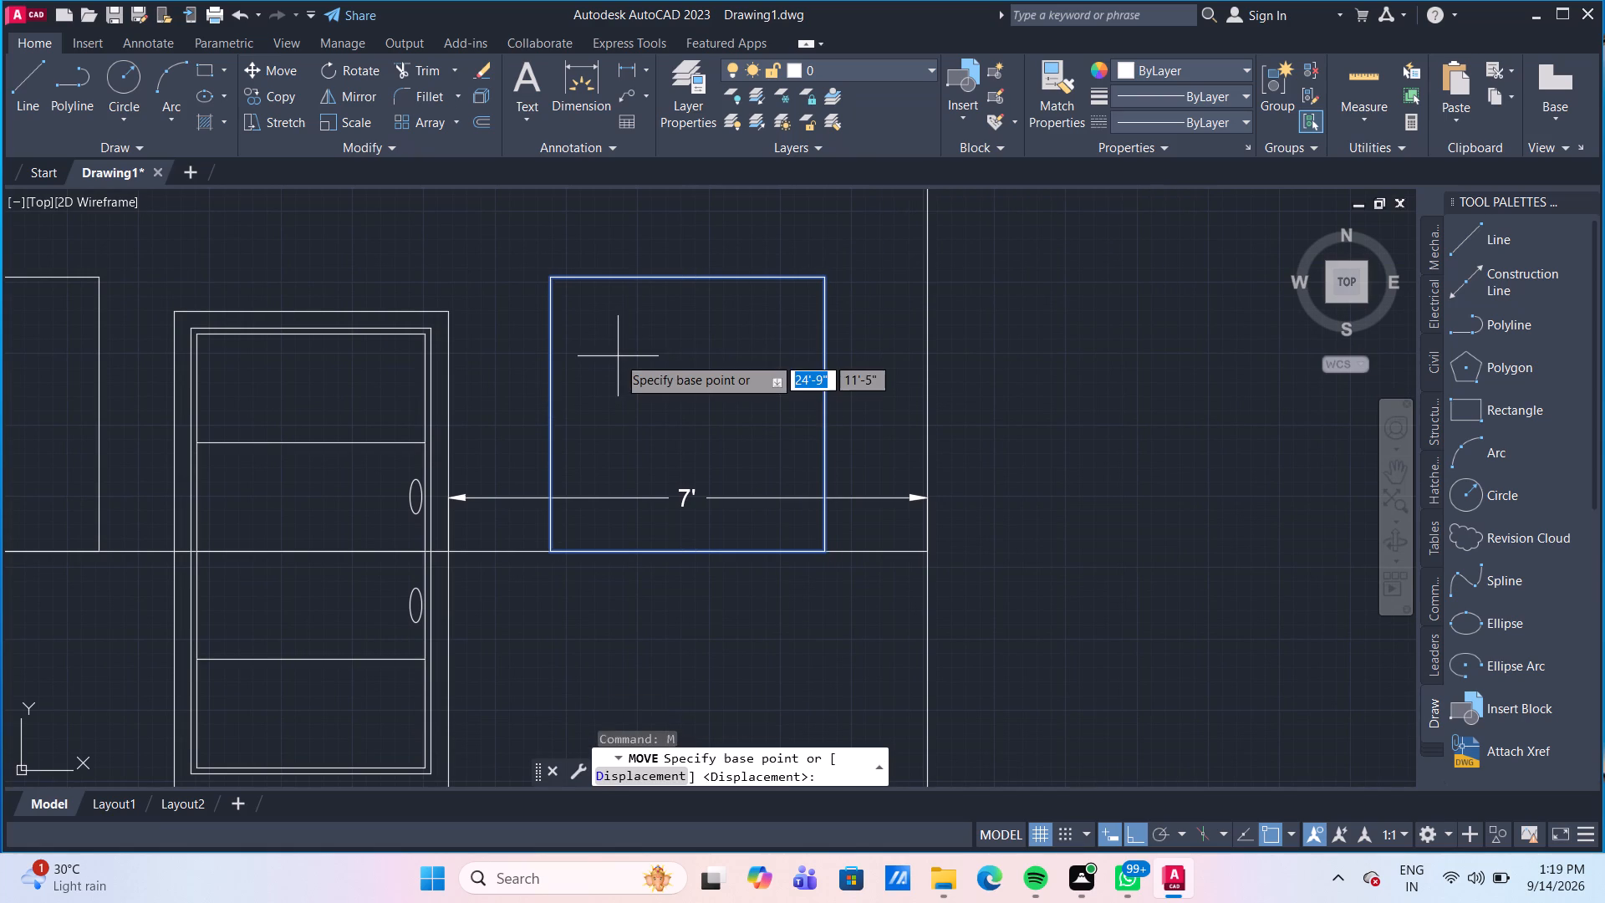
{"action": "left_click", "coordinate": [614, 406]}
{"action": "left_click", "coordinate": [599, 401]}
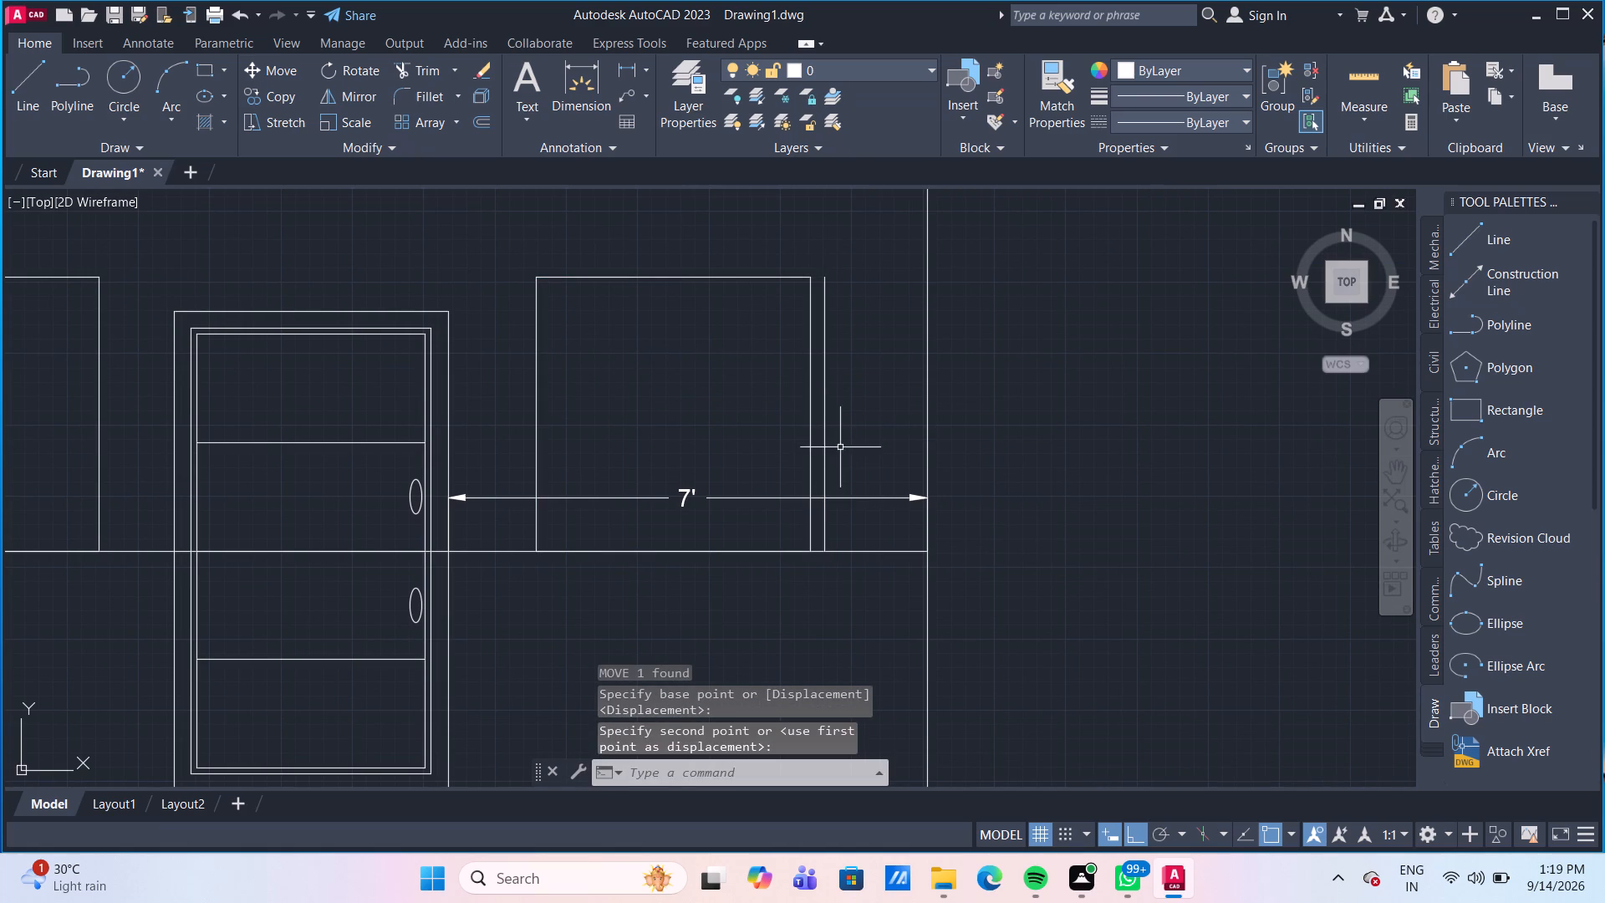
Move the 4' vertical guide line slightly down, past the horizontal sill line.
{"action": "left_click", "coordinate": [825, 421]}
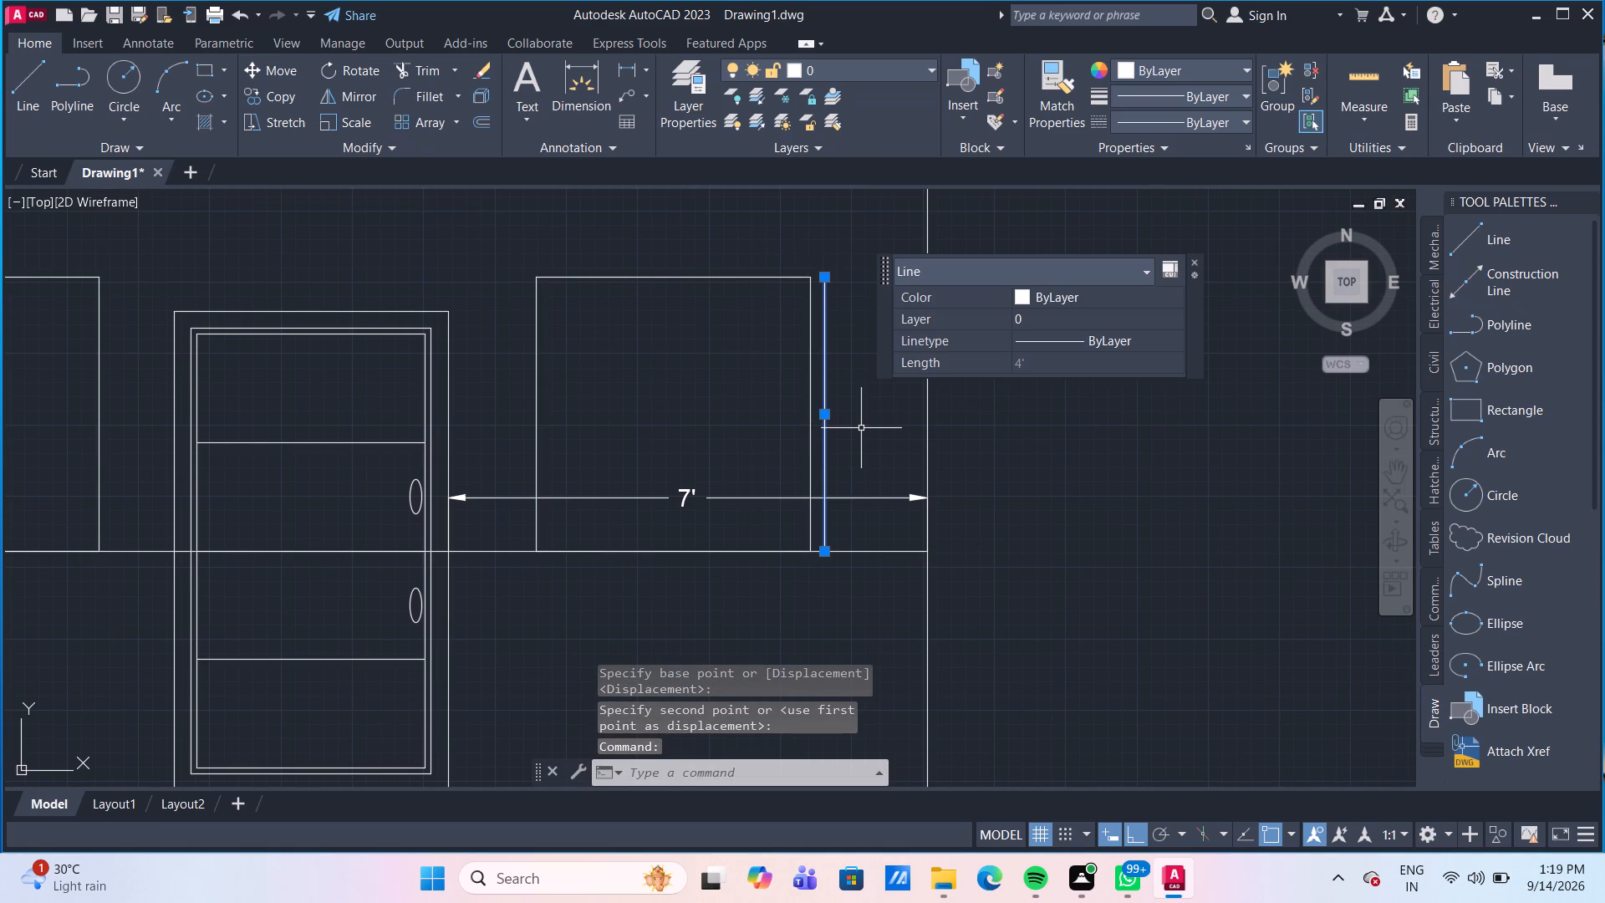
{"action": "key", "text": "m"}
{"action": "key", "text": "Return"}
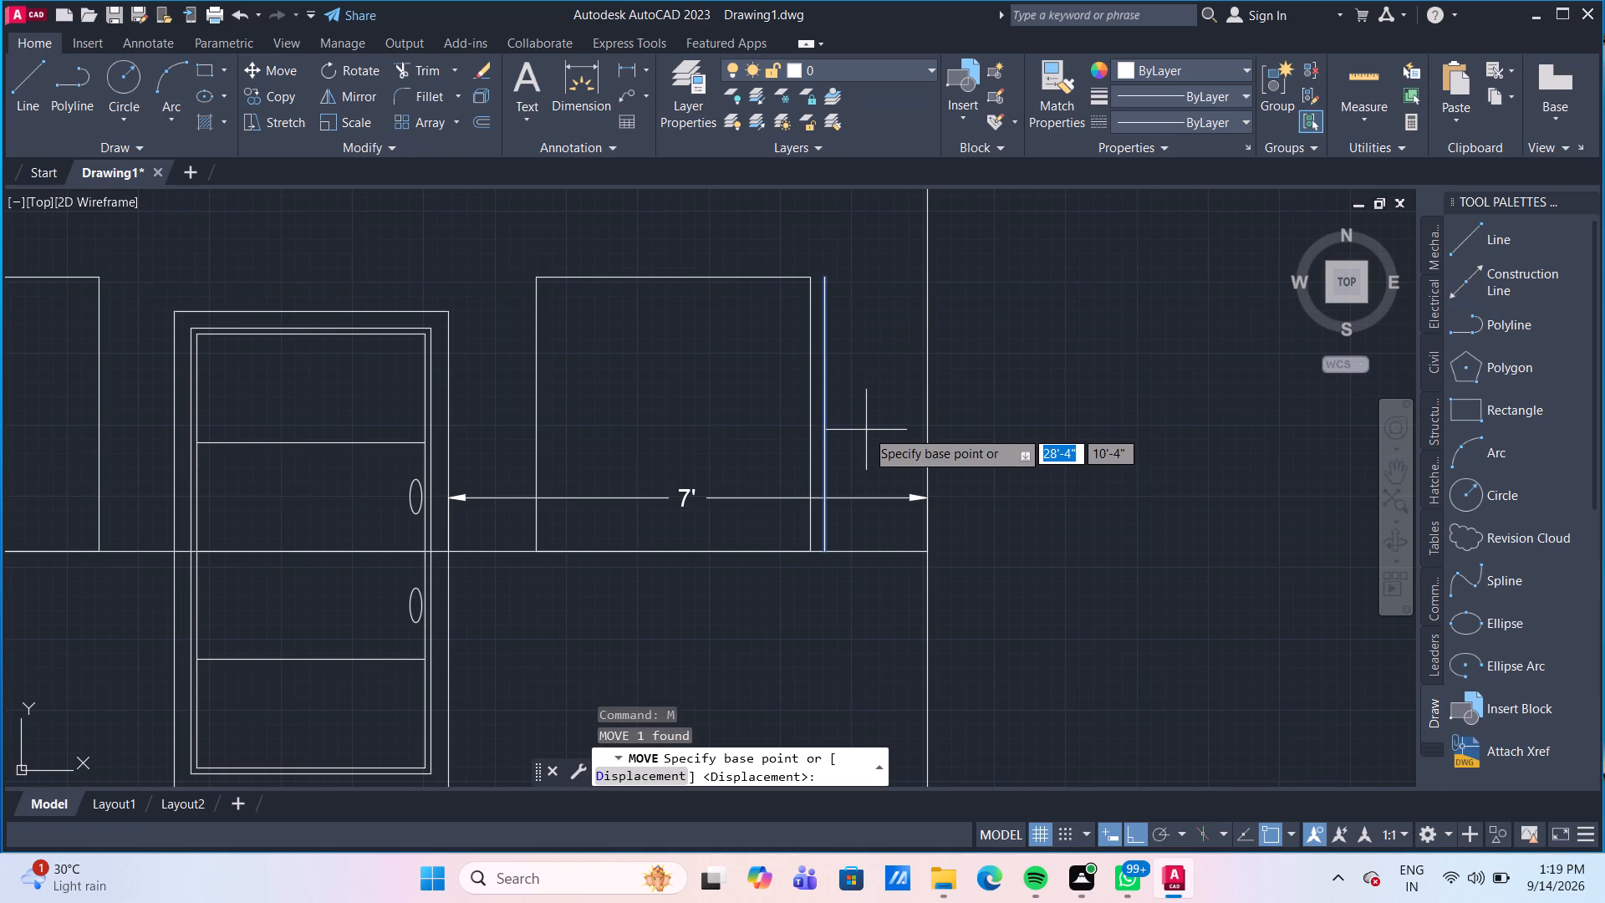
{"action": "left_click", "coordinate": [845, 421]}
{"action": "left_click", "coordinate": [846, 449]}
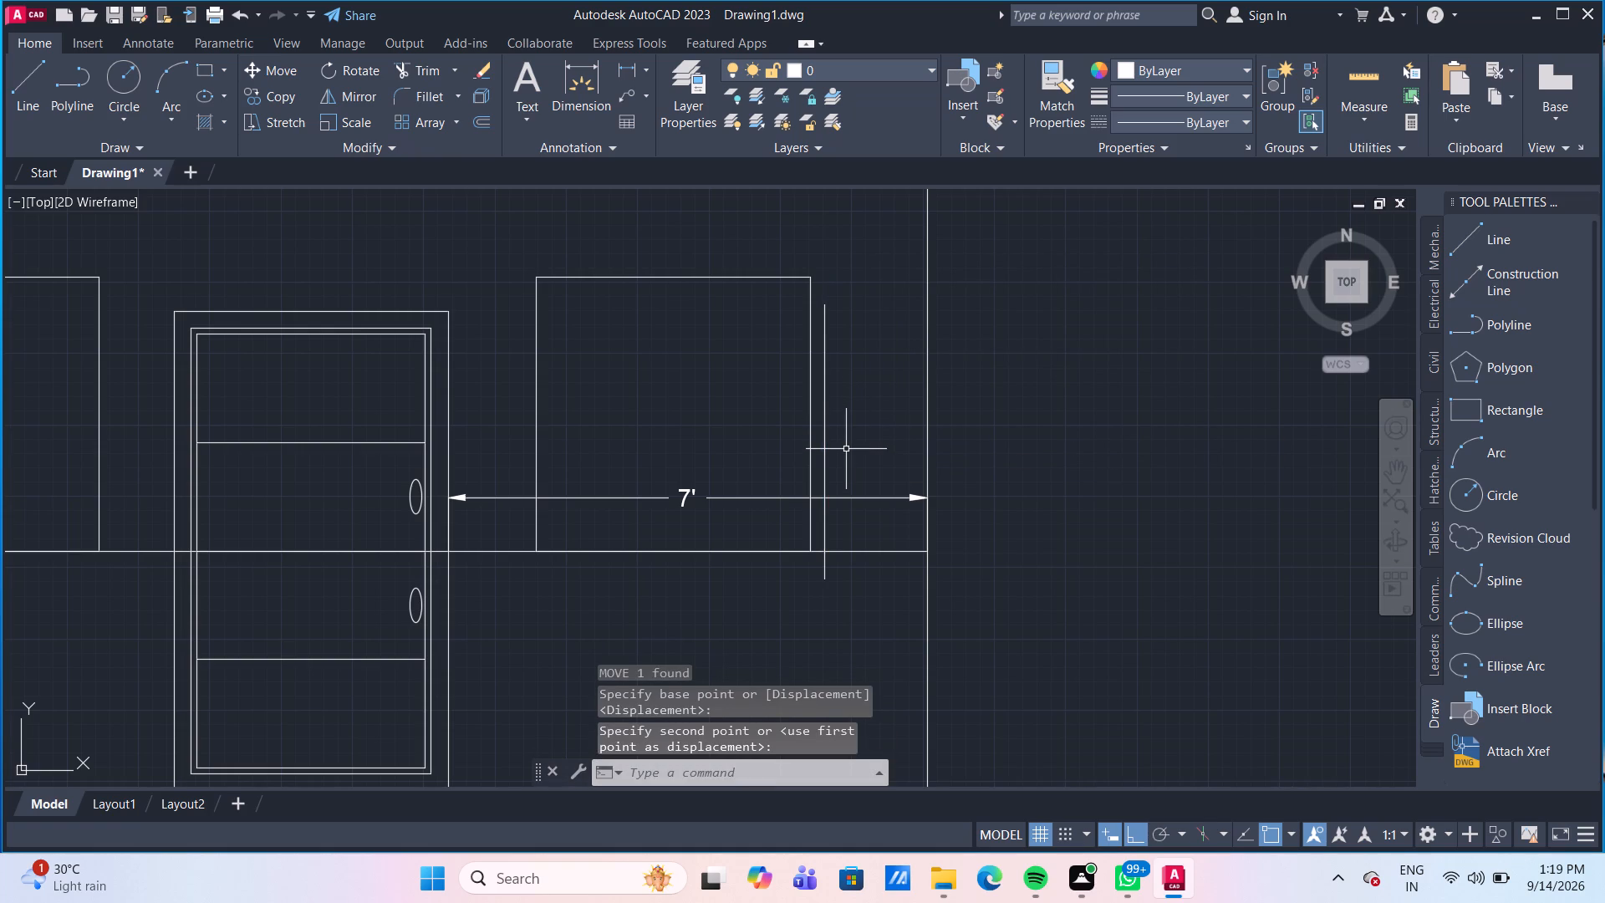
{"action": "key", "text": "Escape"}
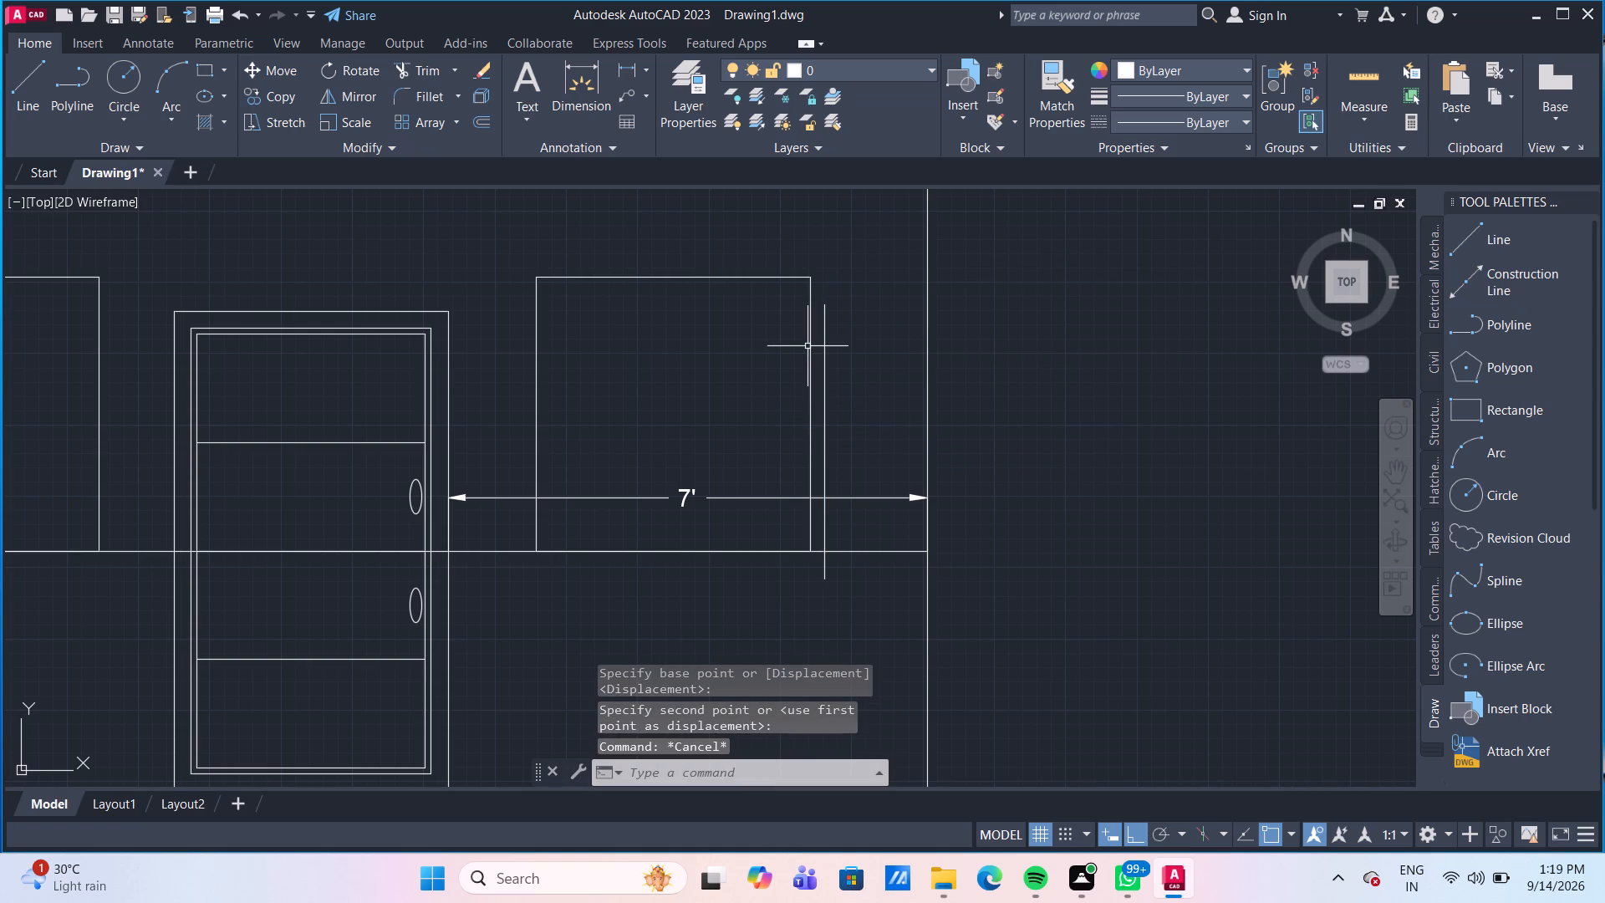
Move the right-hand window rectangle by its lower-right corner to where the vertical guide line crosses the horizontal line.
{"action": "left_click", "coordinate": [809, 346]}
{"action": "key", "text": "m"}
{"action": "key", "text": "Return"}
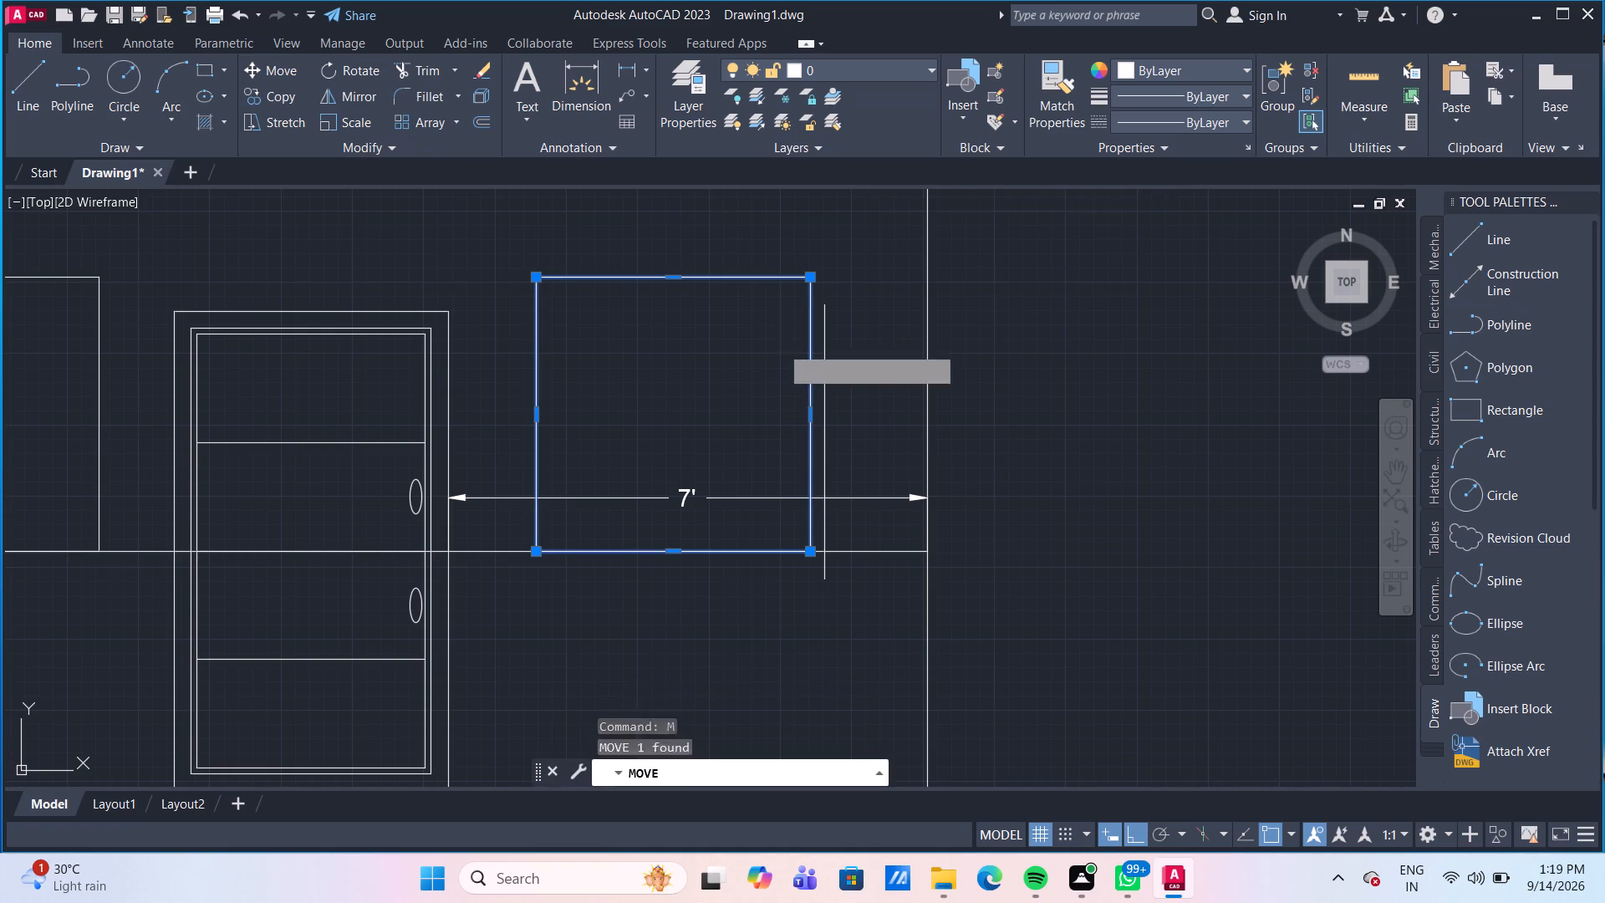
{"action": "left_click", "coordinate": [815, 547]}
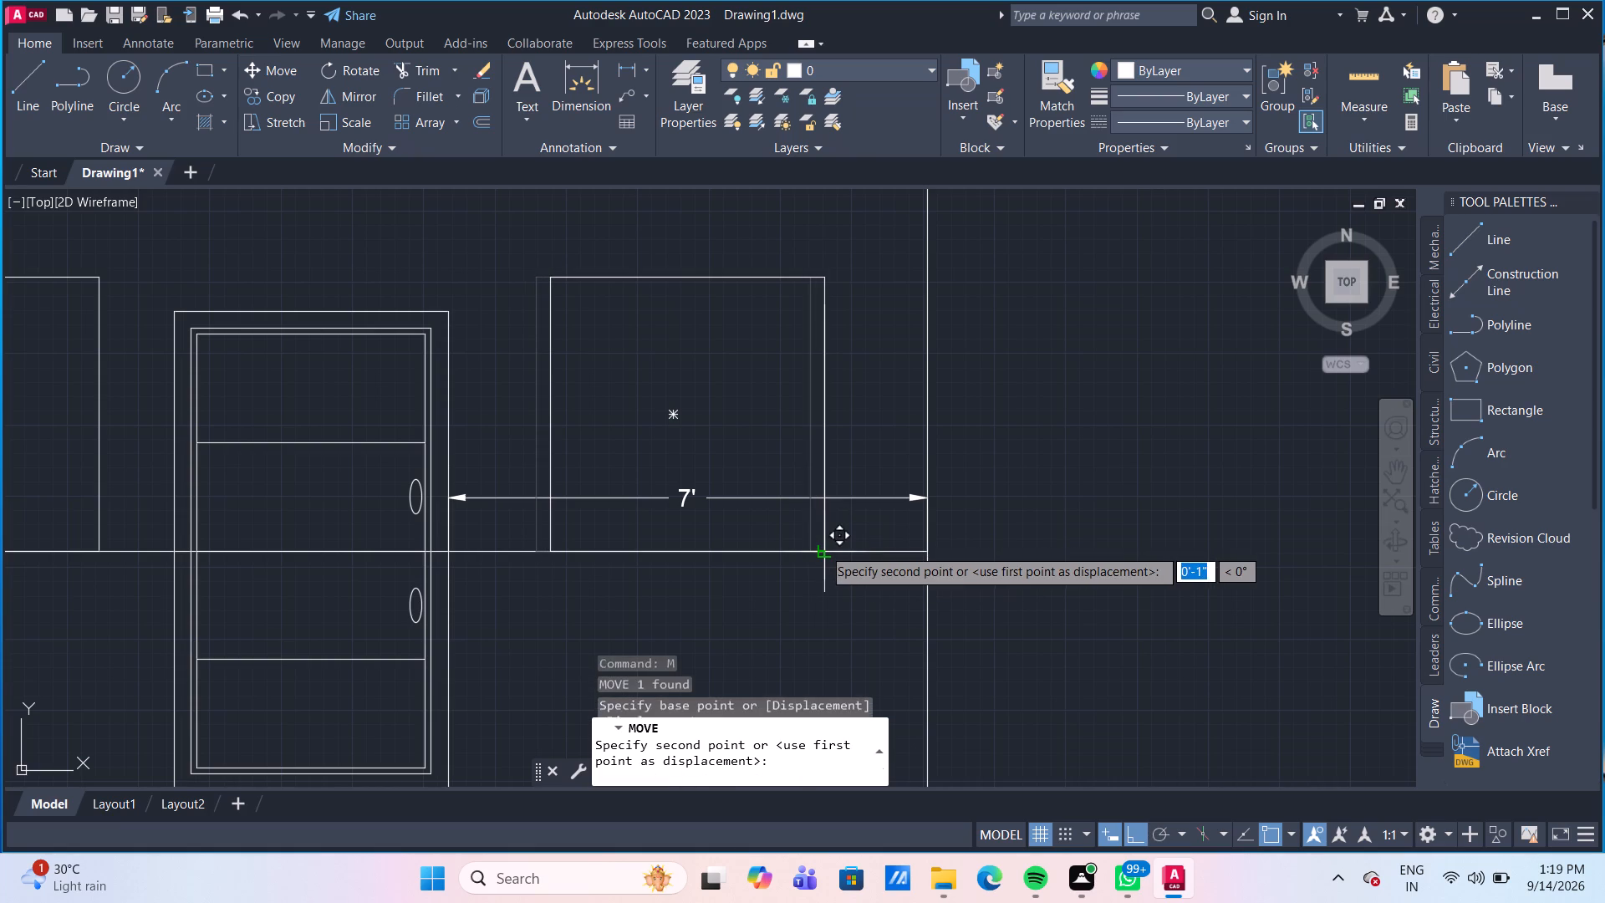
{"action": "left_click", "coordinate": [829, 548]}
{"action": "key", "text": "Escape"}
Delete the 4' vertical guide line at the right-hand window's right edge.
{"action": "left_click", "coordinate": [828, 572]}
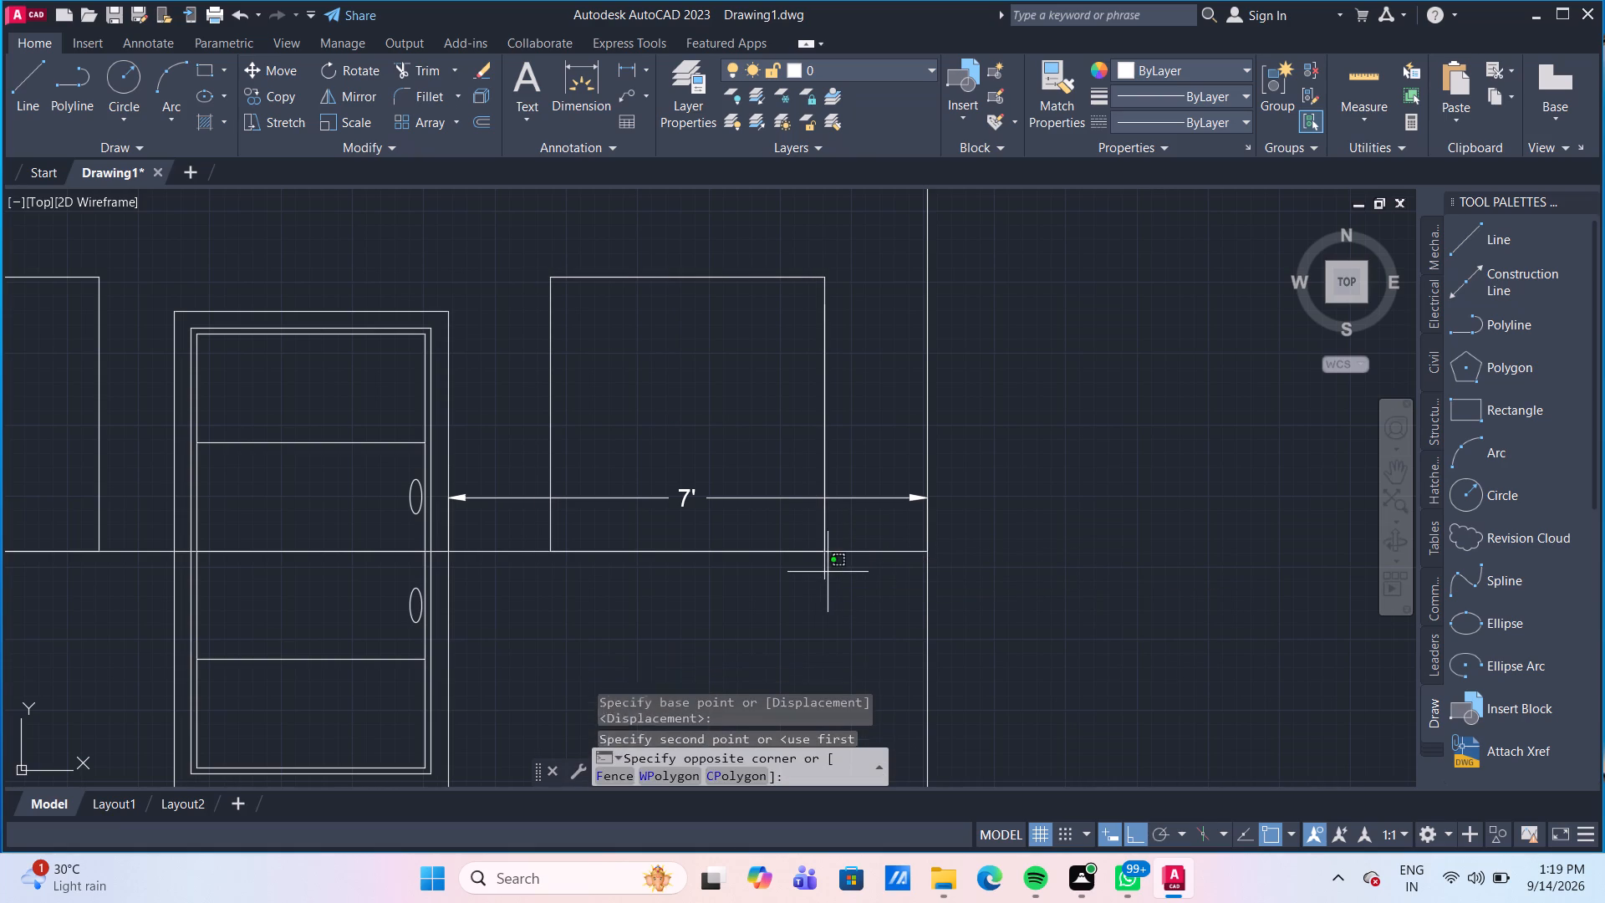
{"action": "left_click", "coordinate": [818, 568]}
{"action": "key", "text": "Delete"}
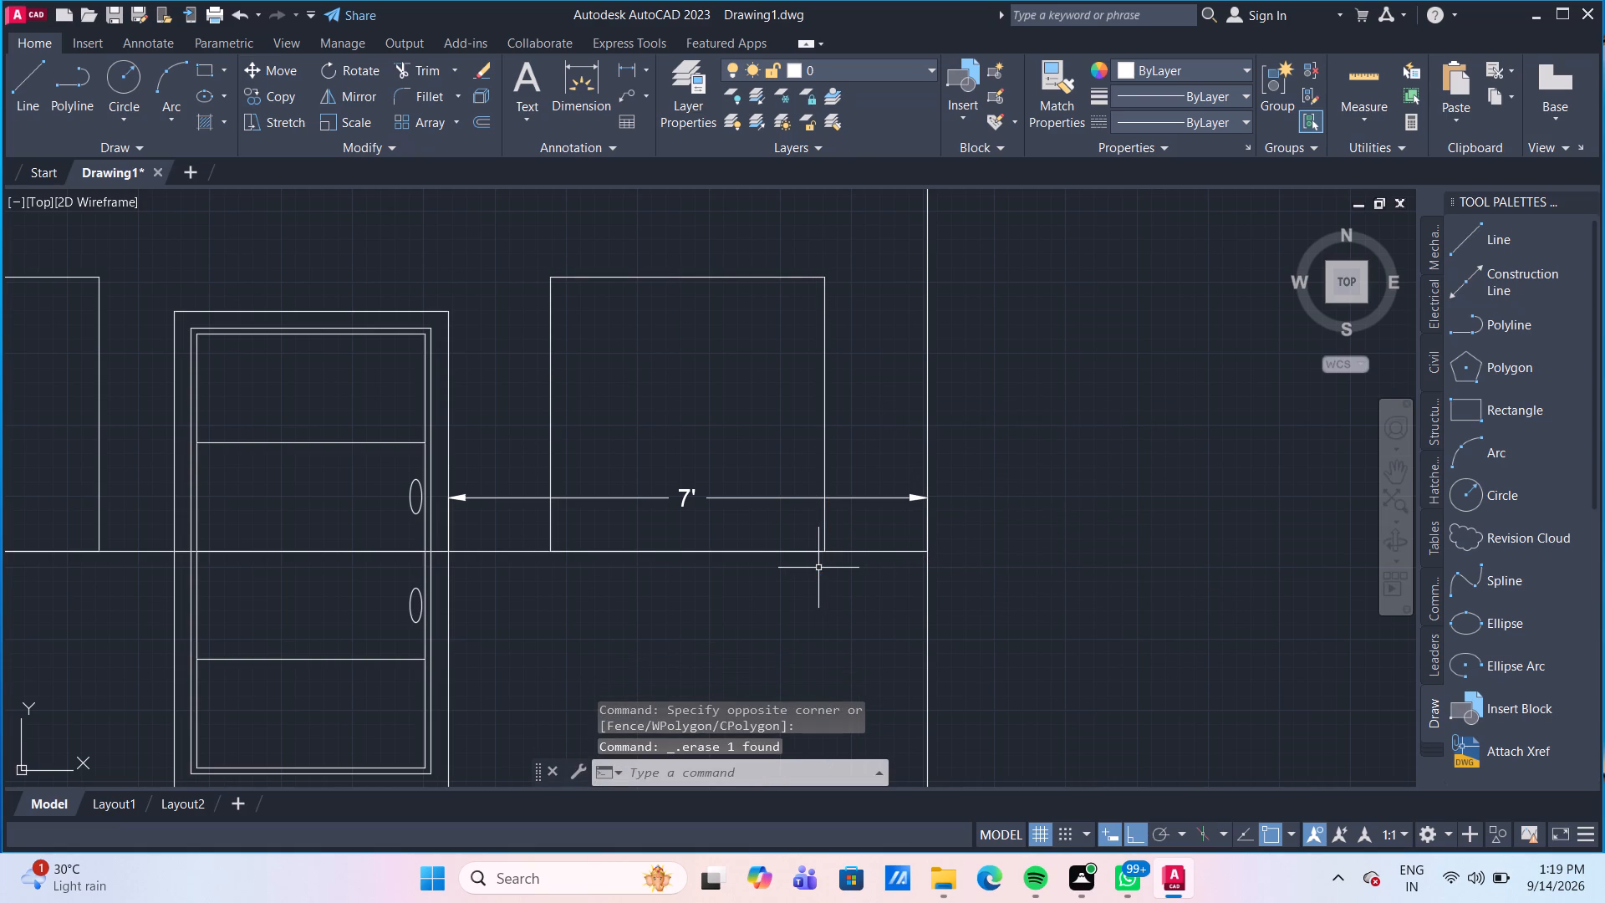
Delete the dimension between the door frame and the wall's right edge.
{"action": "left_click", "coordinate": [884, 497]}
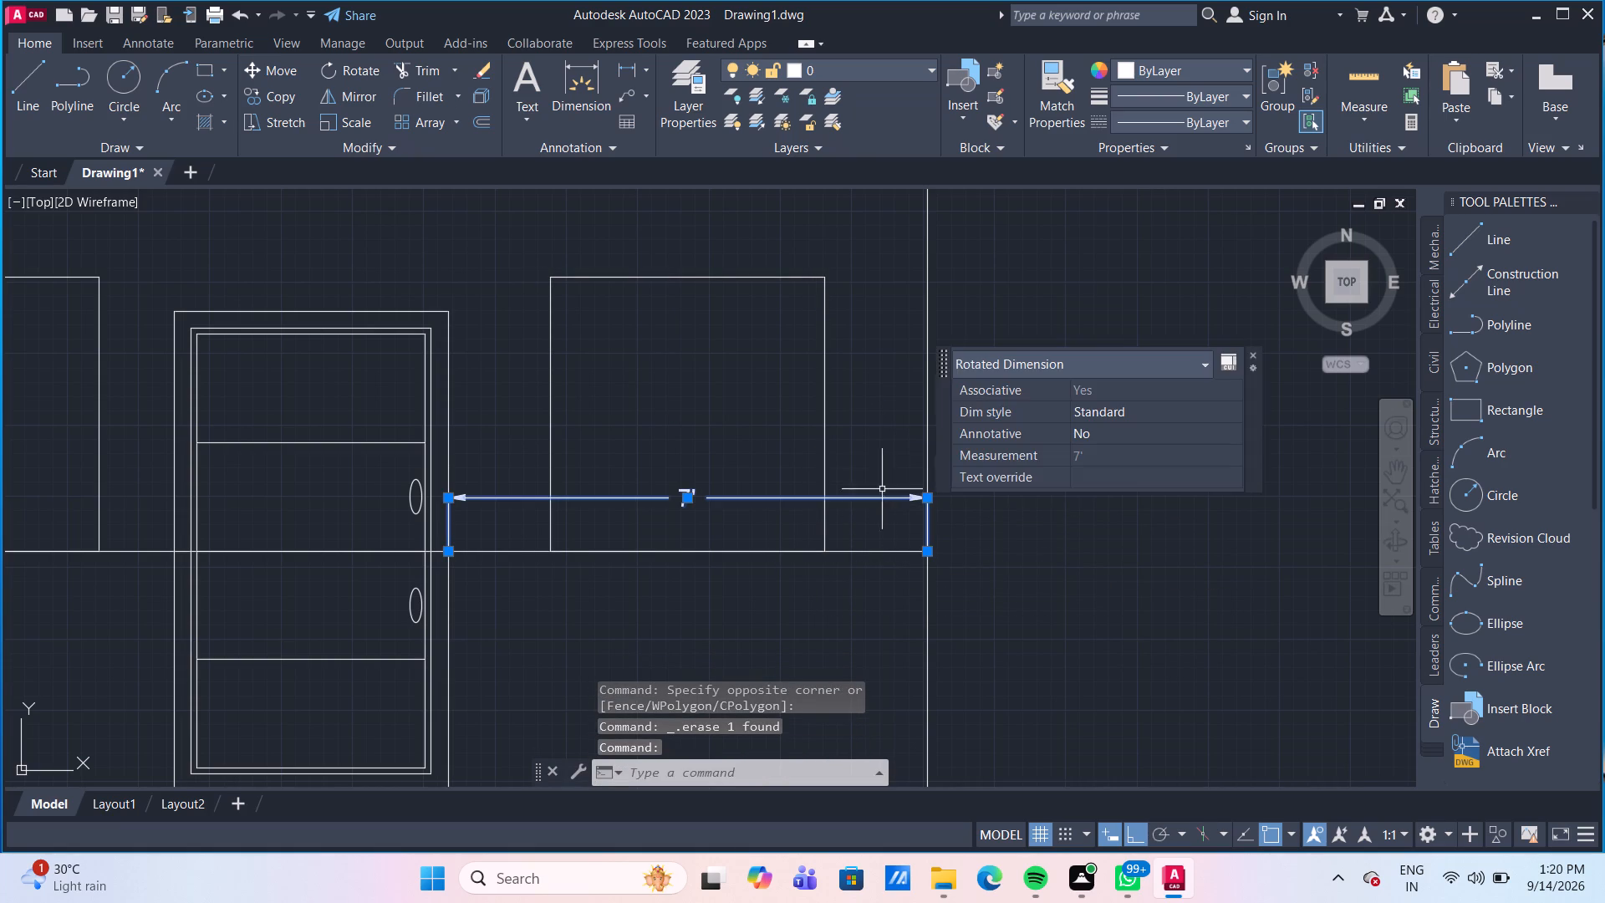
{"action": "key", "text": "Delete"}
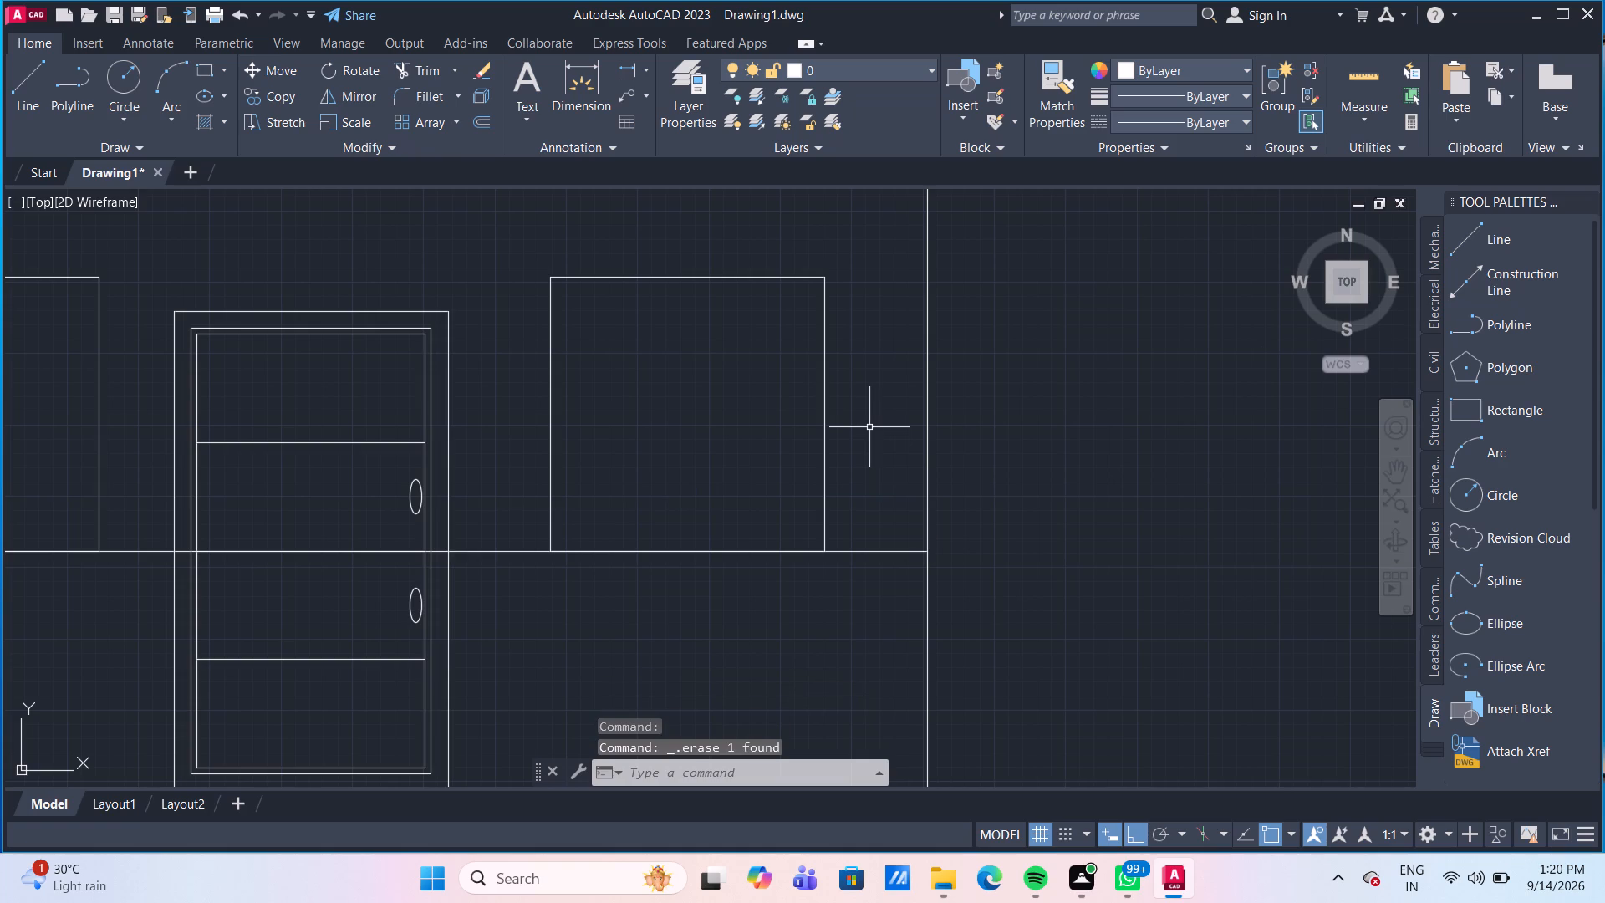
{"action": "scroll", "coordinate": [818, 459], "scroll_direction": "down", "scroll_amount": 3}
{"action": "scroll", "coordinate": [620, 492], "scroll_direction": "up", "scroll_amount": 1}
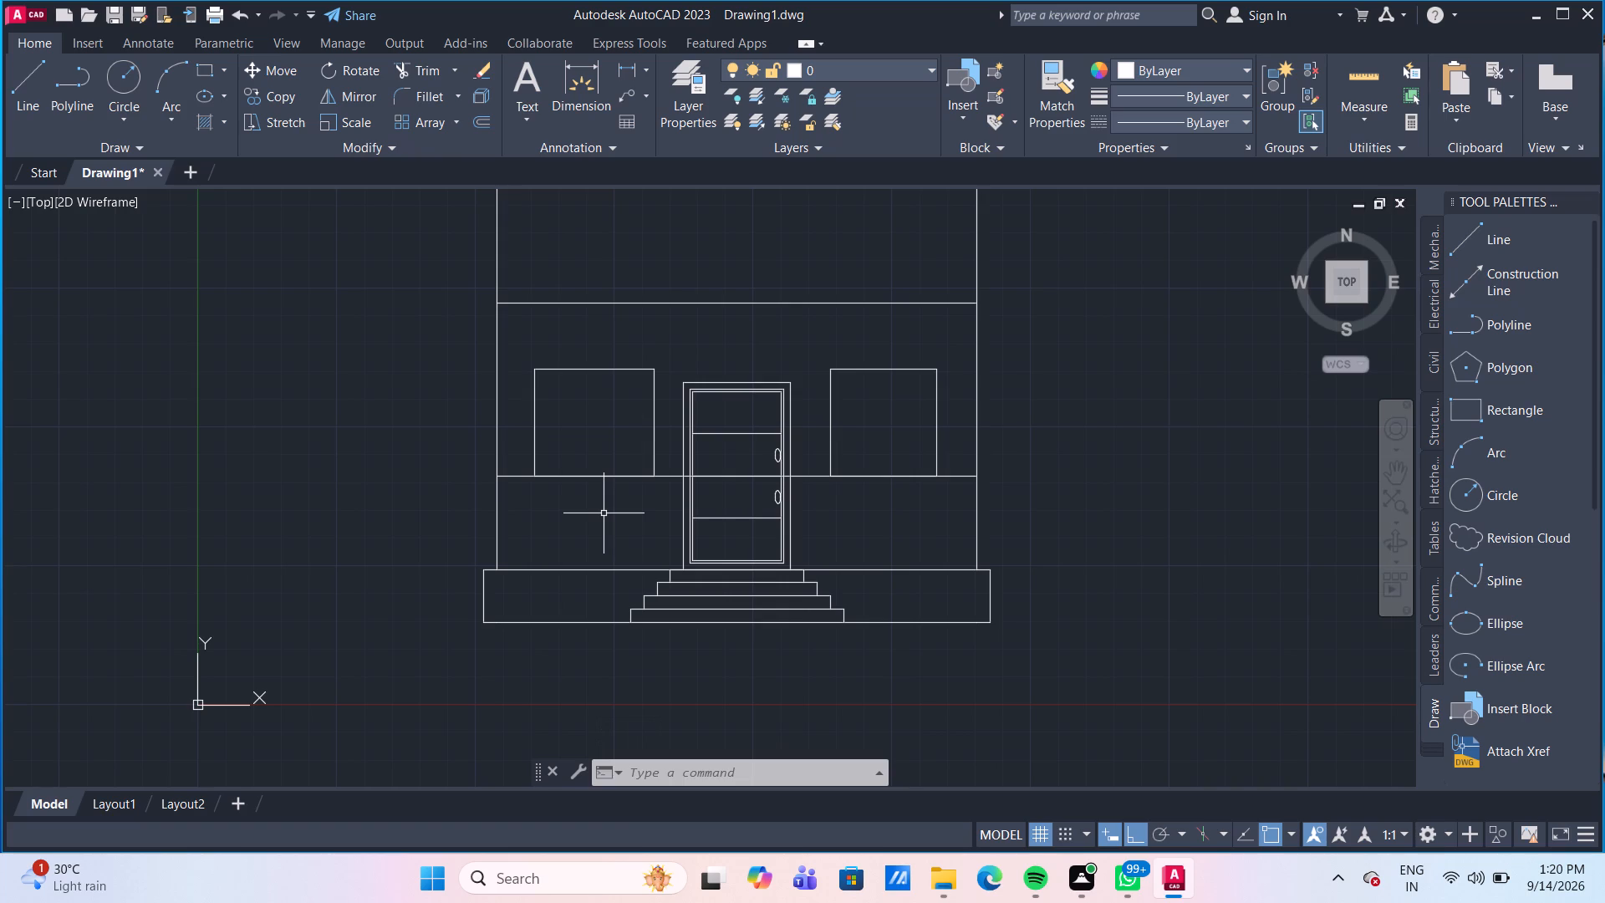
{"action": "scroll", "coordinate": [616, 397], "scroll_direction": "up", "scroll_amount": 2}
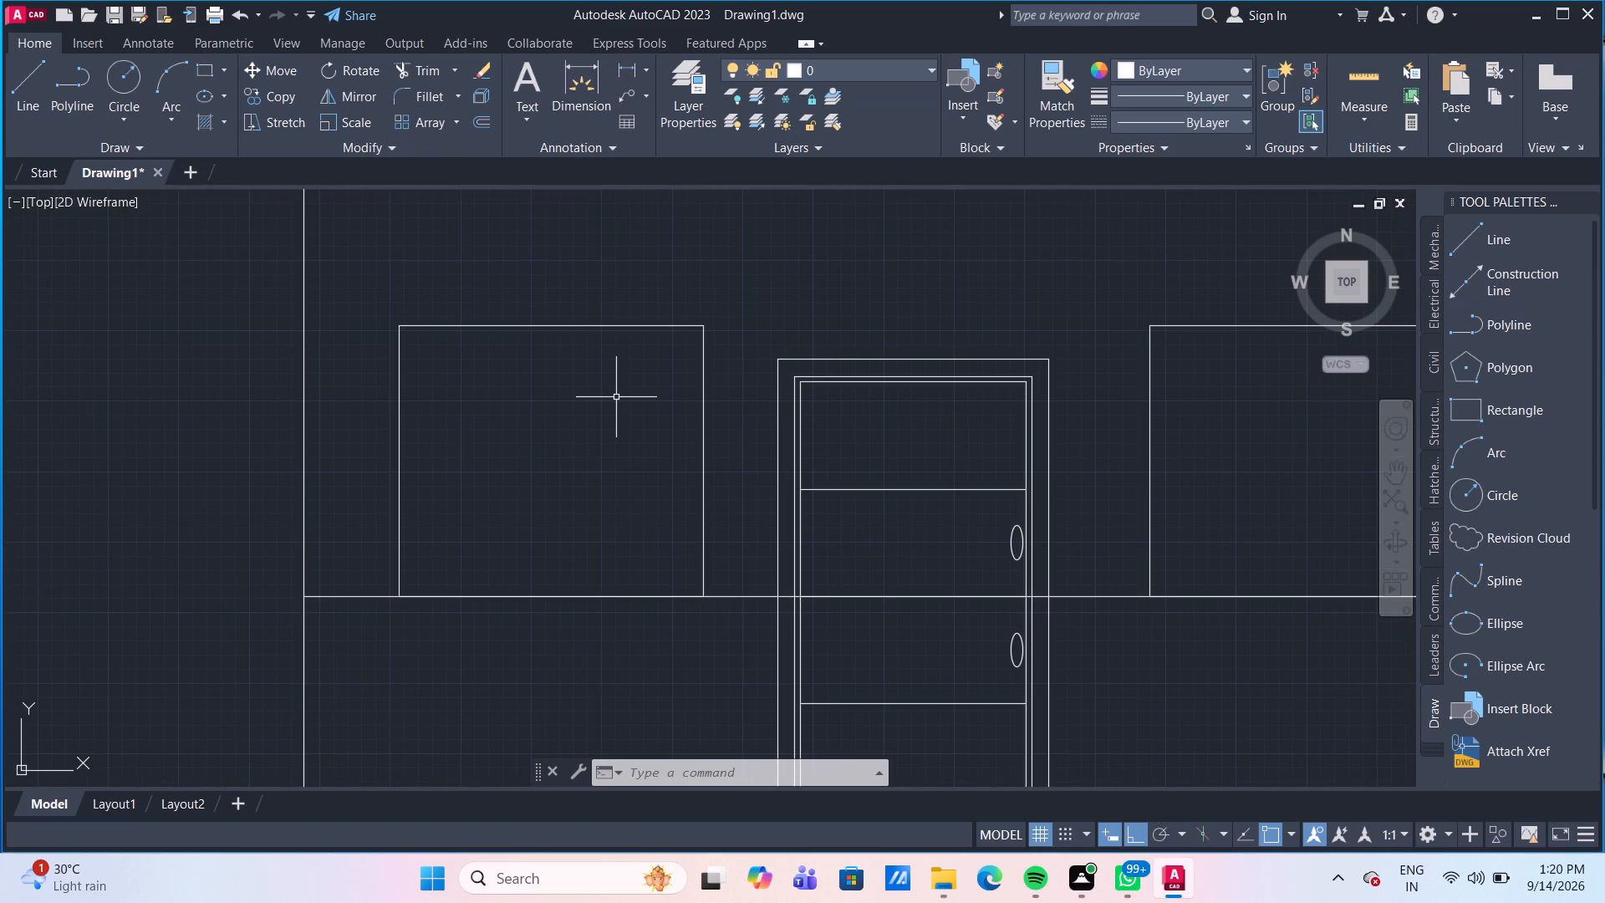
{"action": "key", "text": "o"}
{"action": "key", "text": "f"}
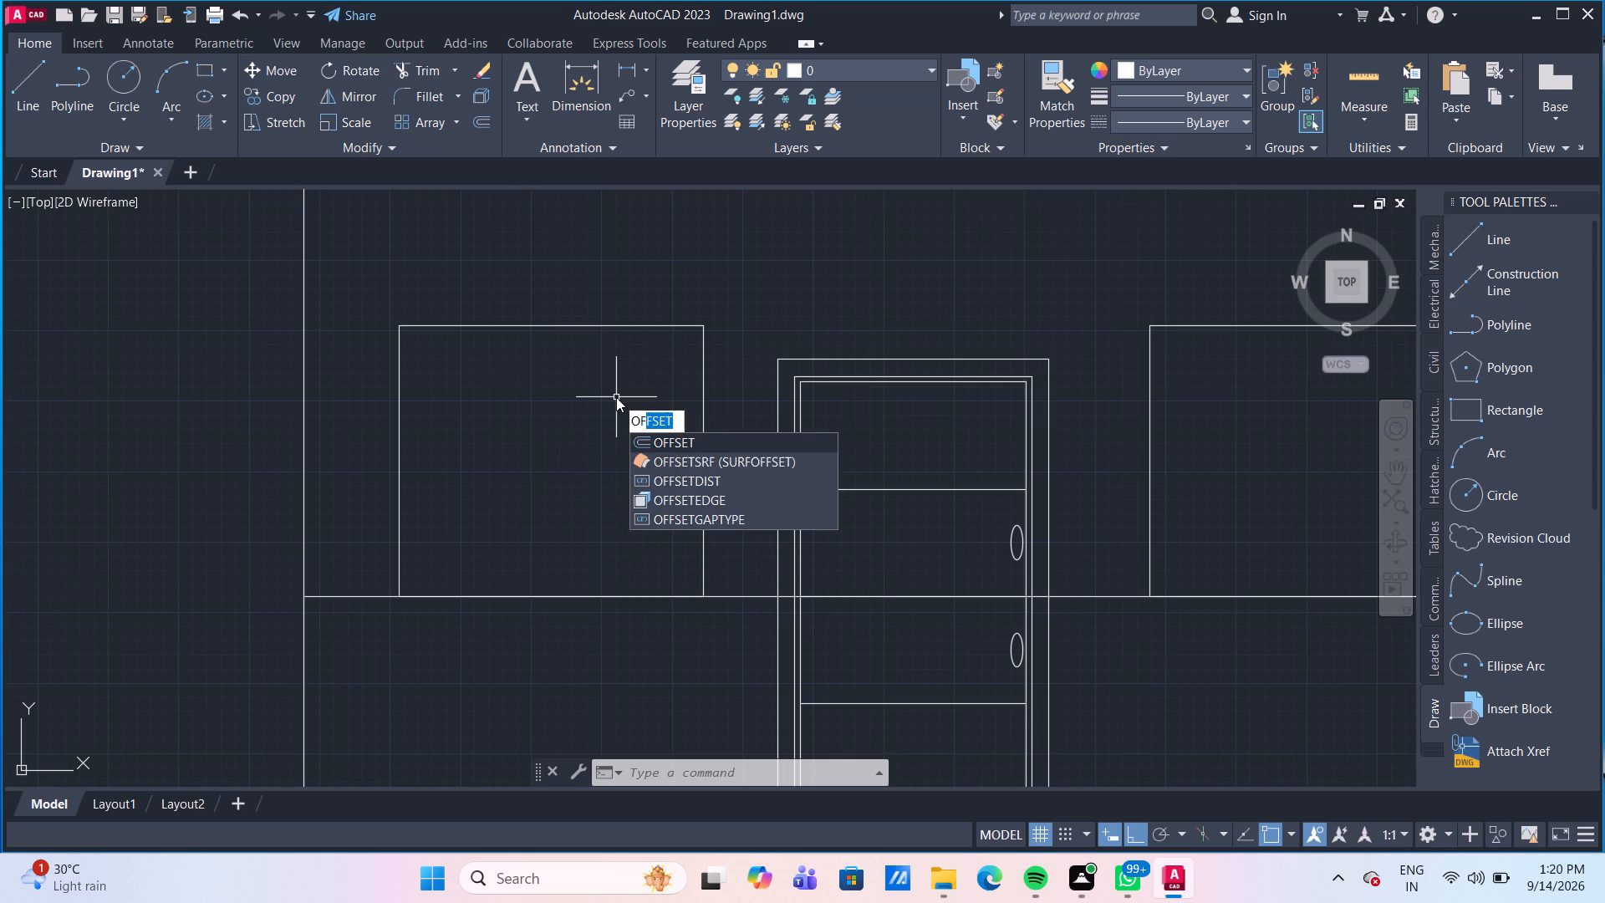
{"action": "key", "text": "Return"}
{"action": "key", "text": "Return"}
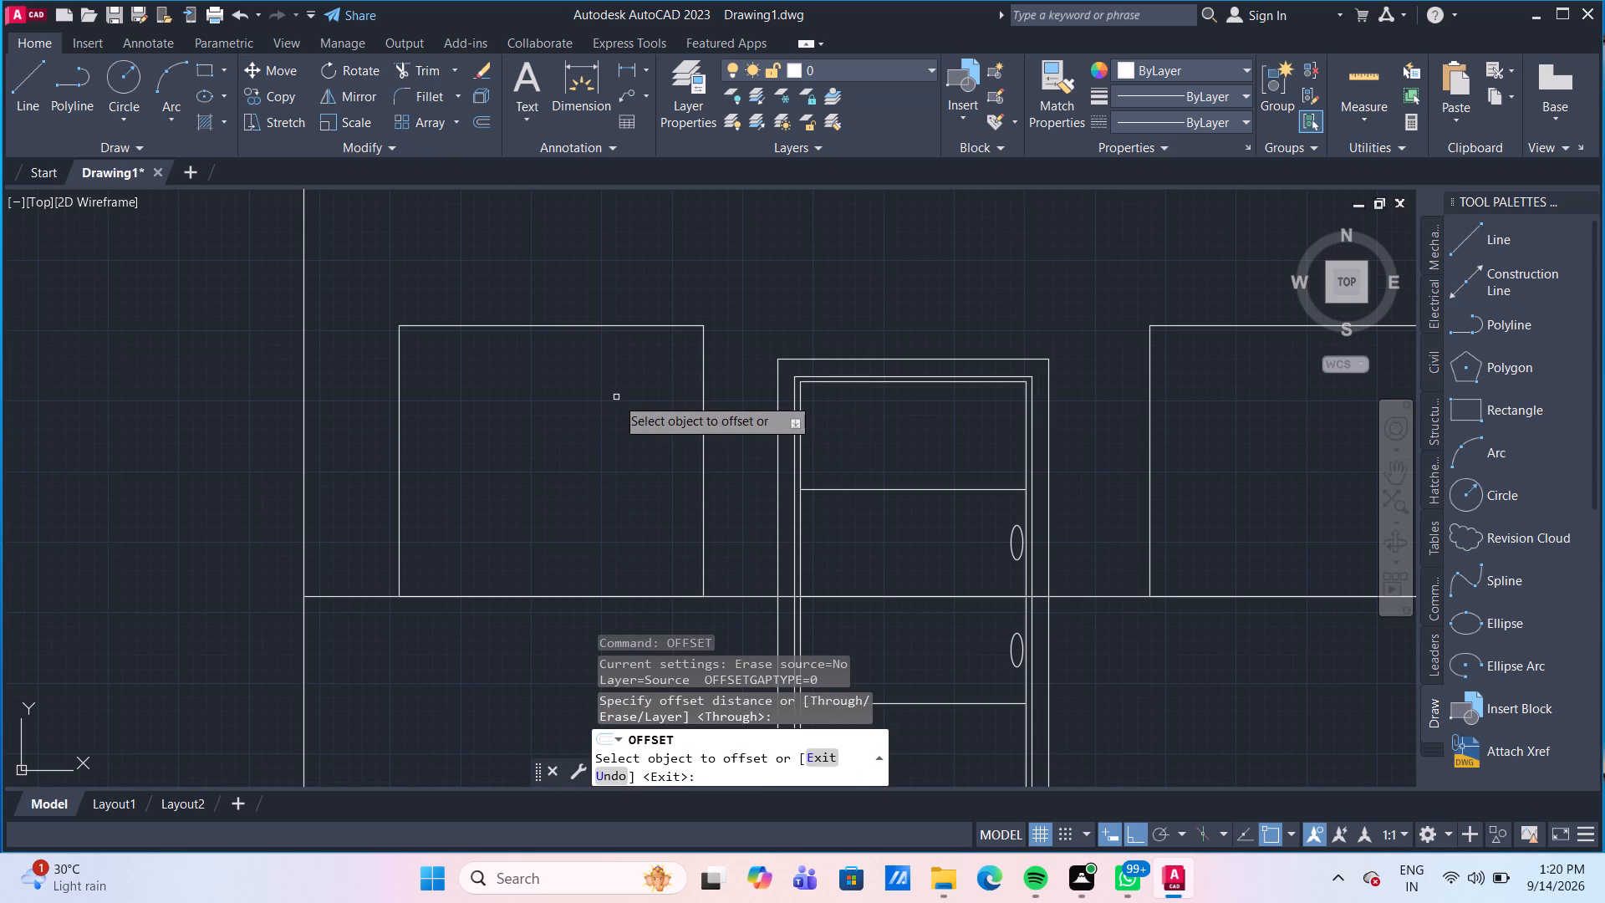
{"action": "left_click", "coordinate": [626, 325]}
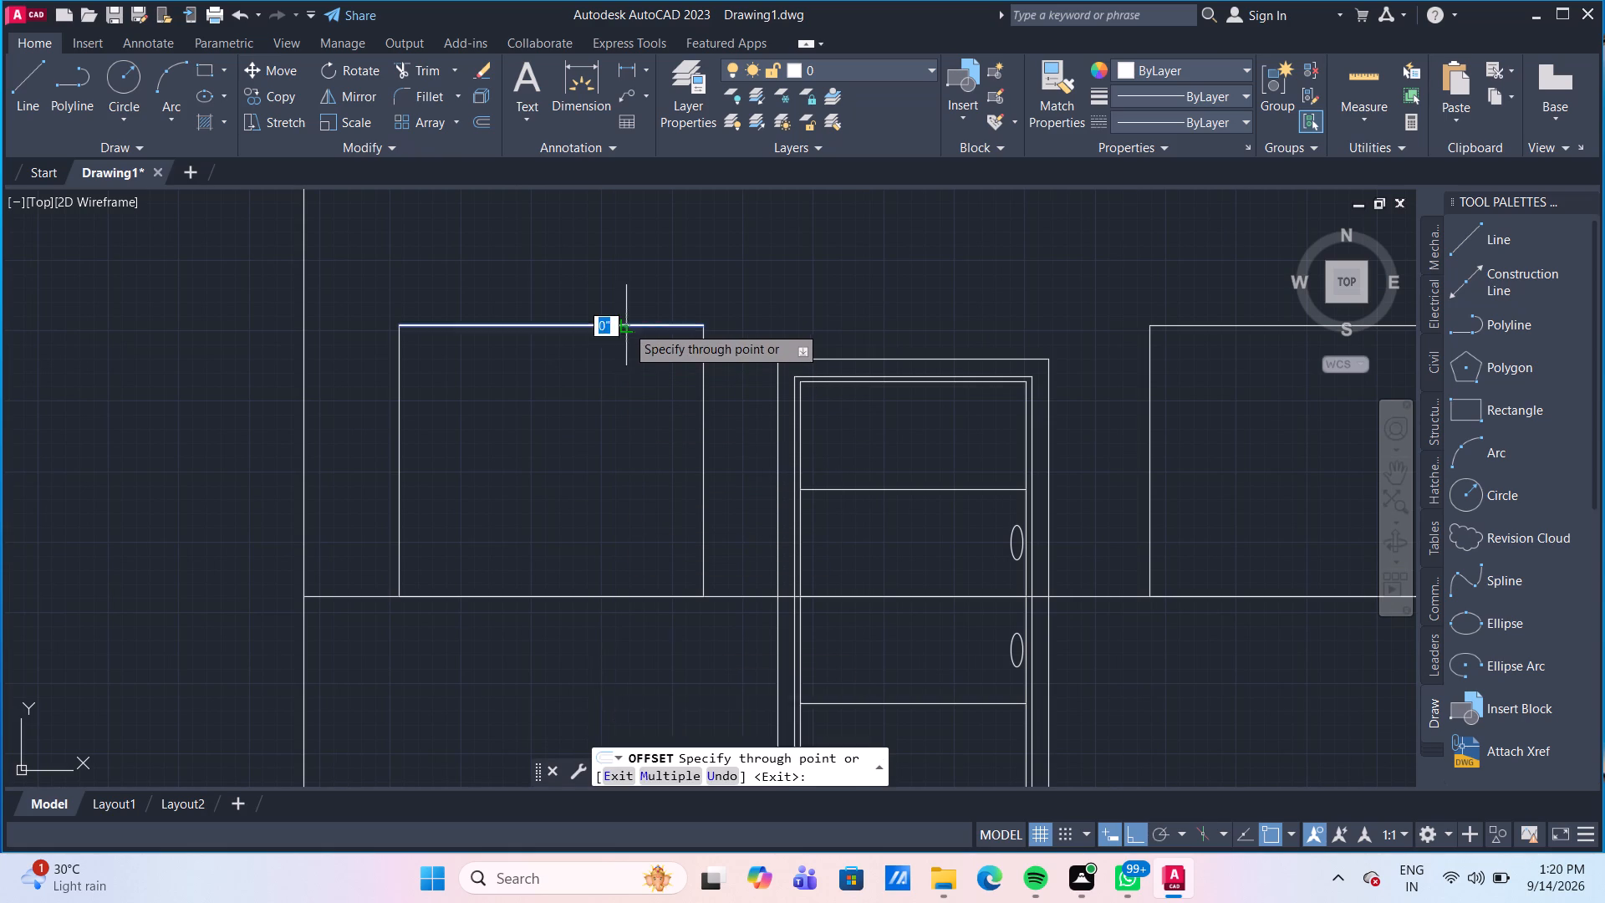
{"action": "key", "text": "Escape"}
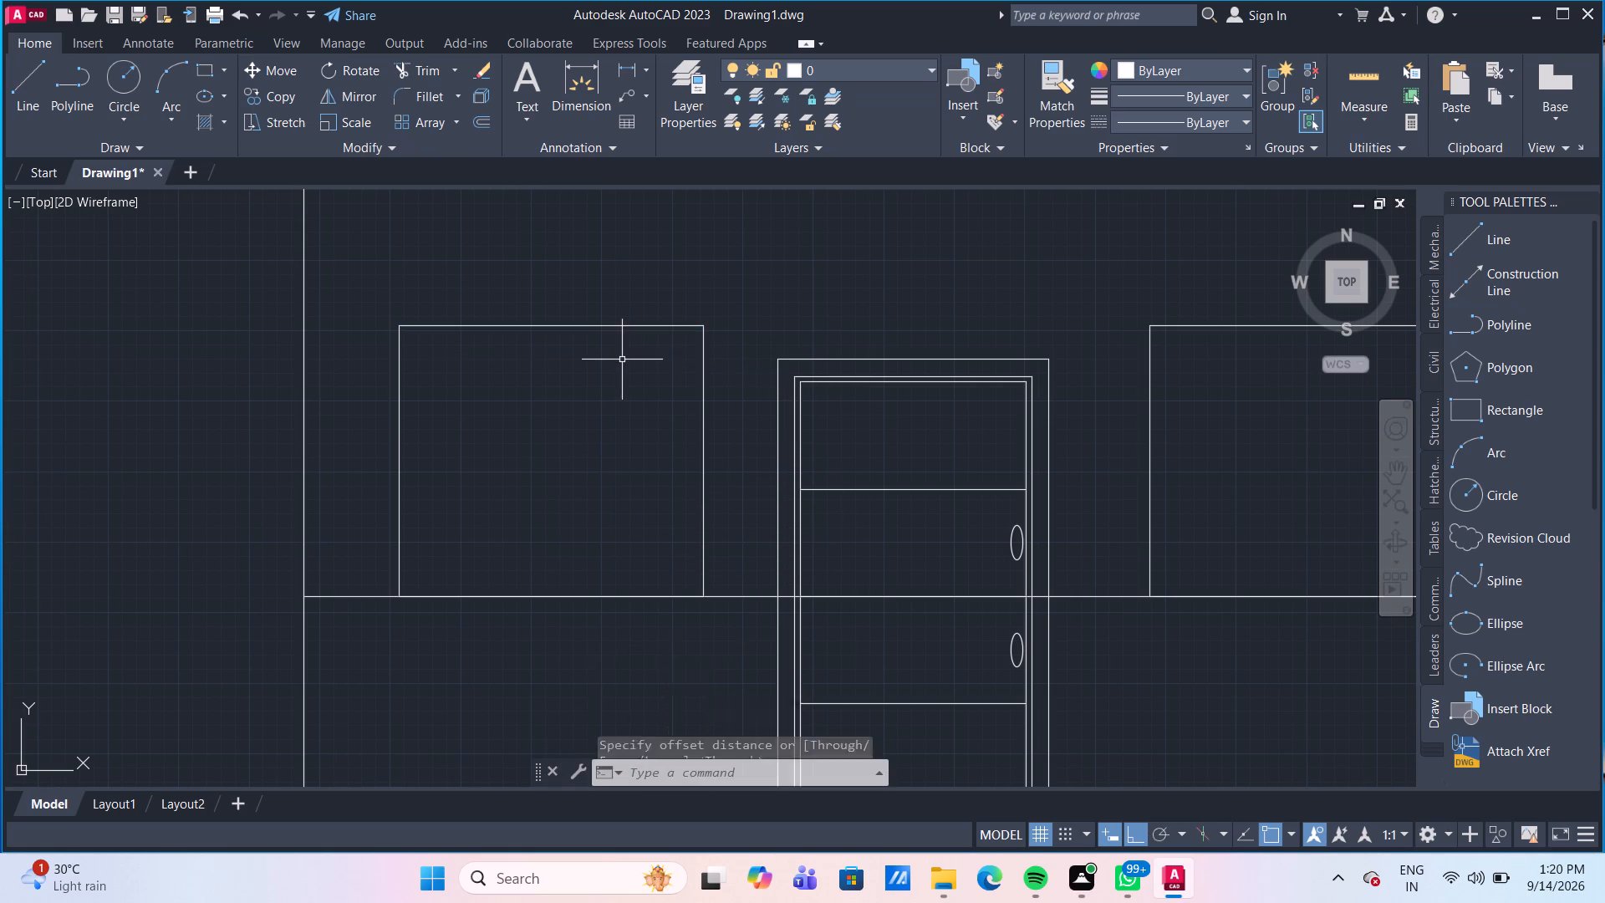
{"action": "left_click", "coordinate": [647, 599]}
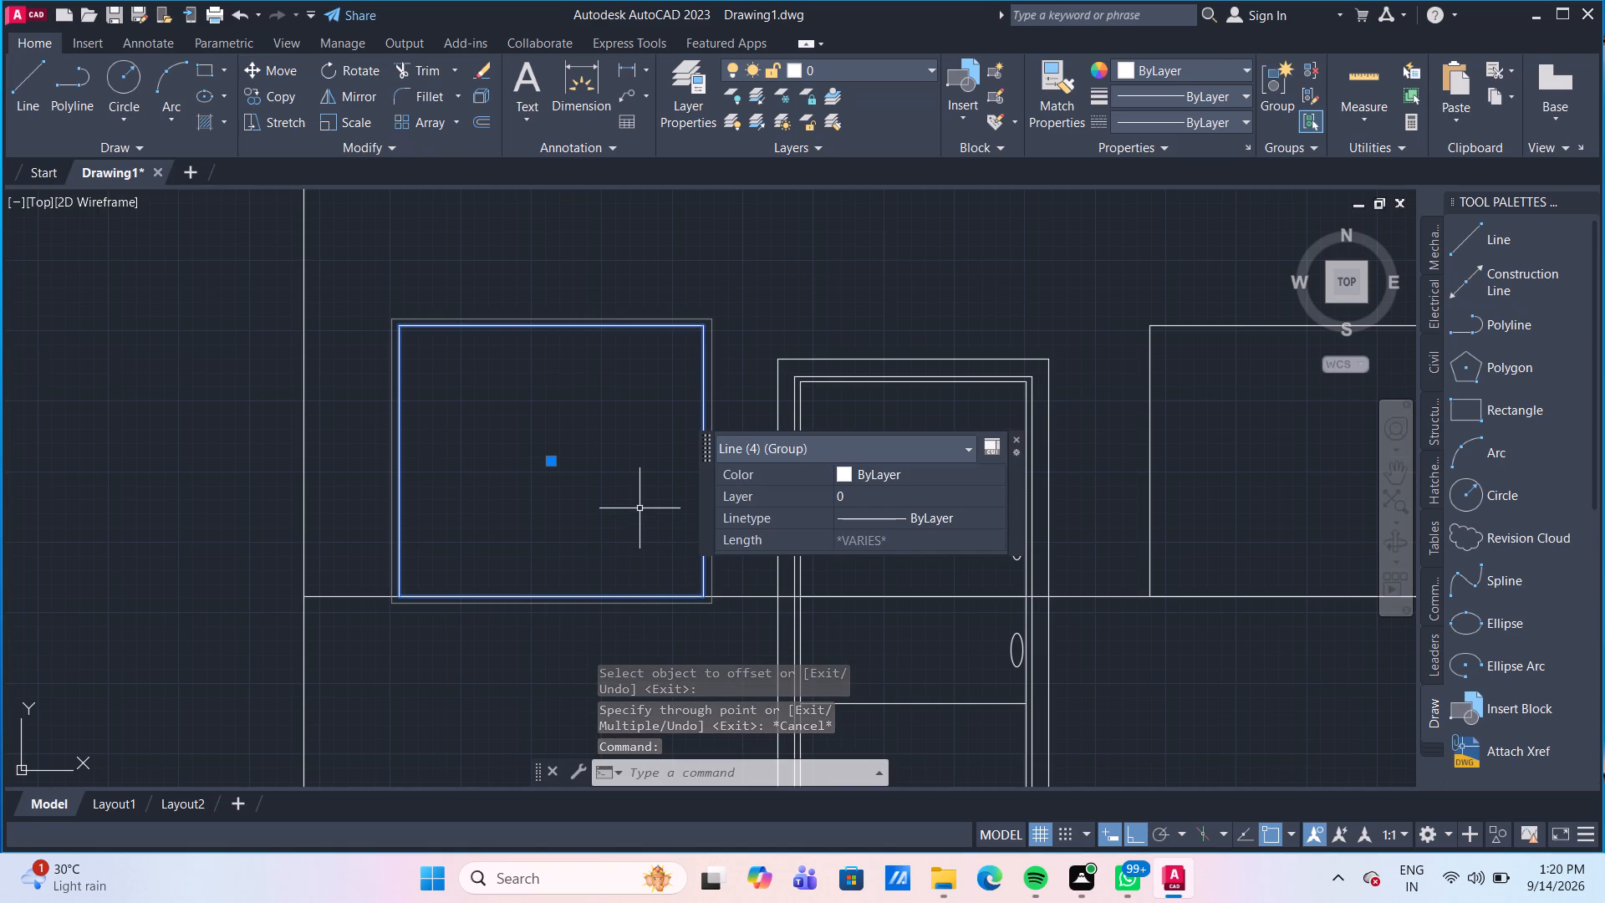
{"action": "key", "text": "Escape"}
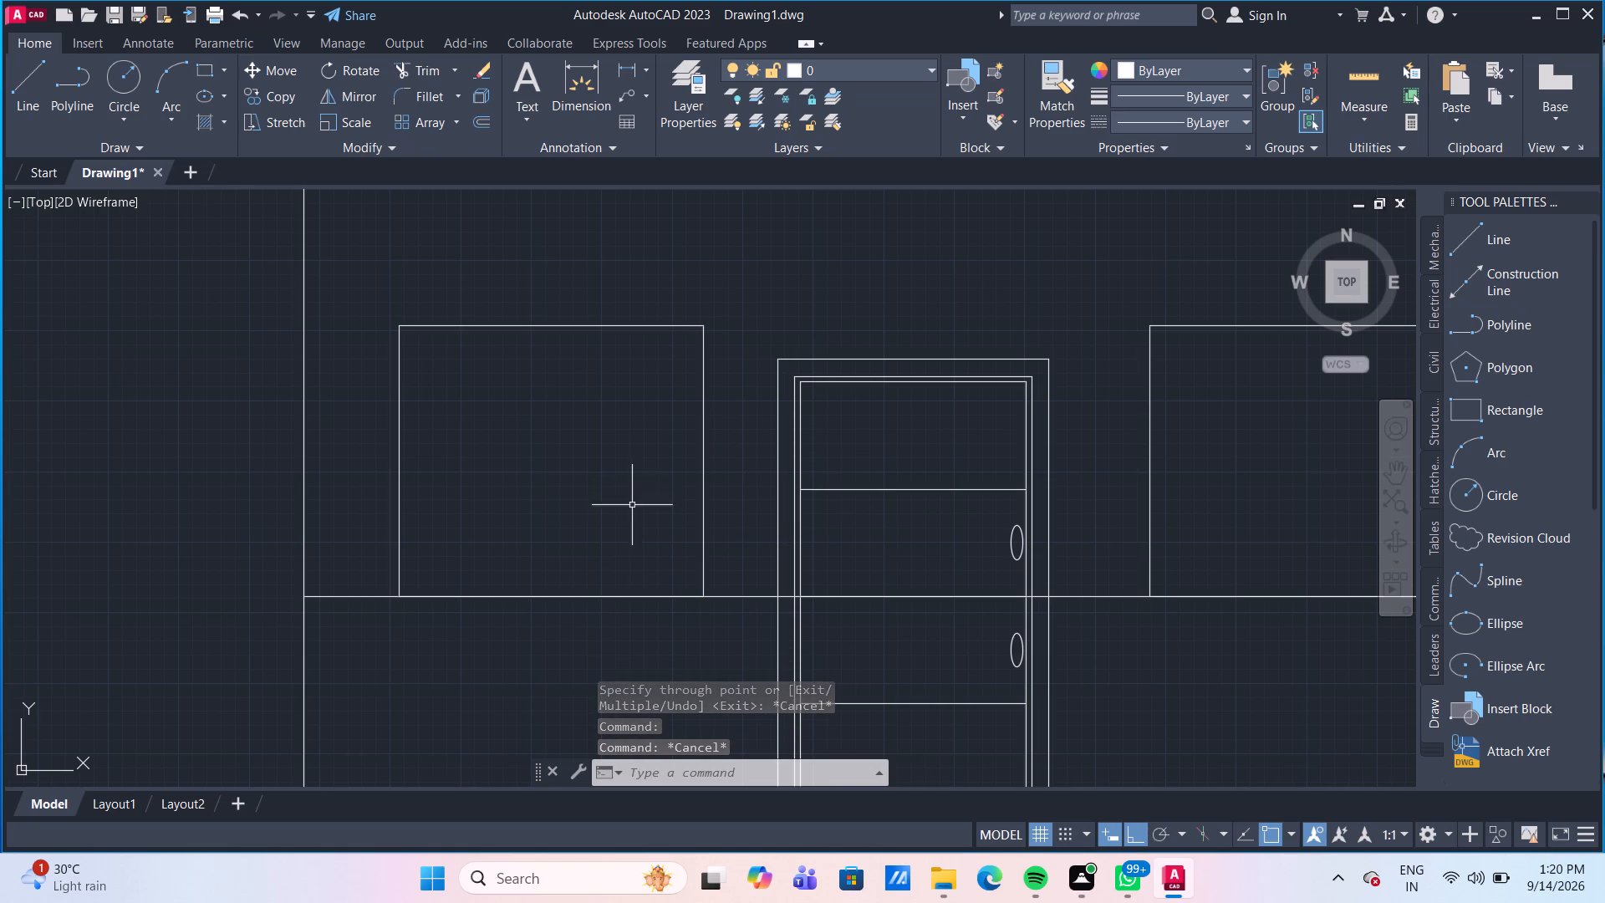
Move the left-hand window's grouped outline slightly straight down, past the horizontal sill line.
{"action": "left_click", "coordinate": [702, 498]}
{"action": "key", "text": "m"}
{"action": "key", "text": "Return"}
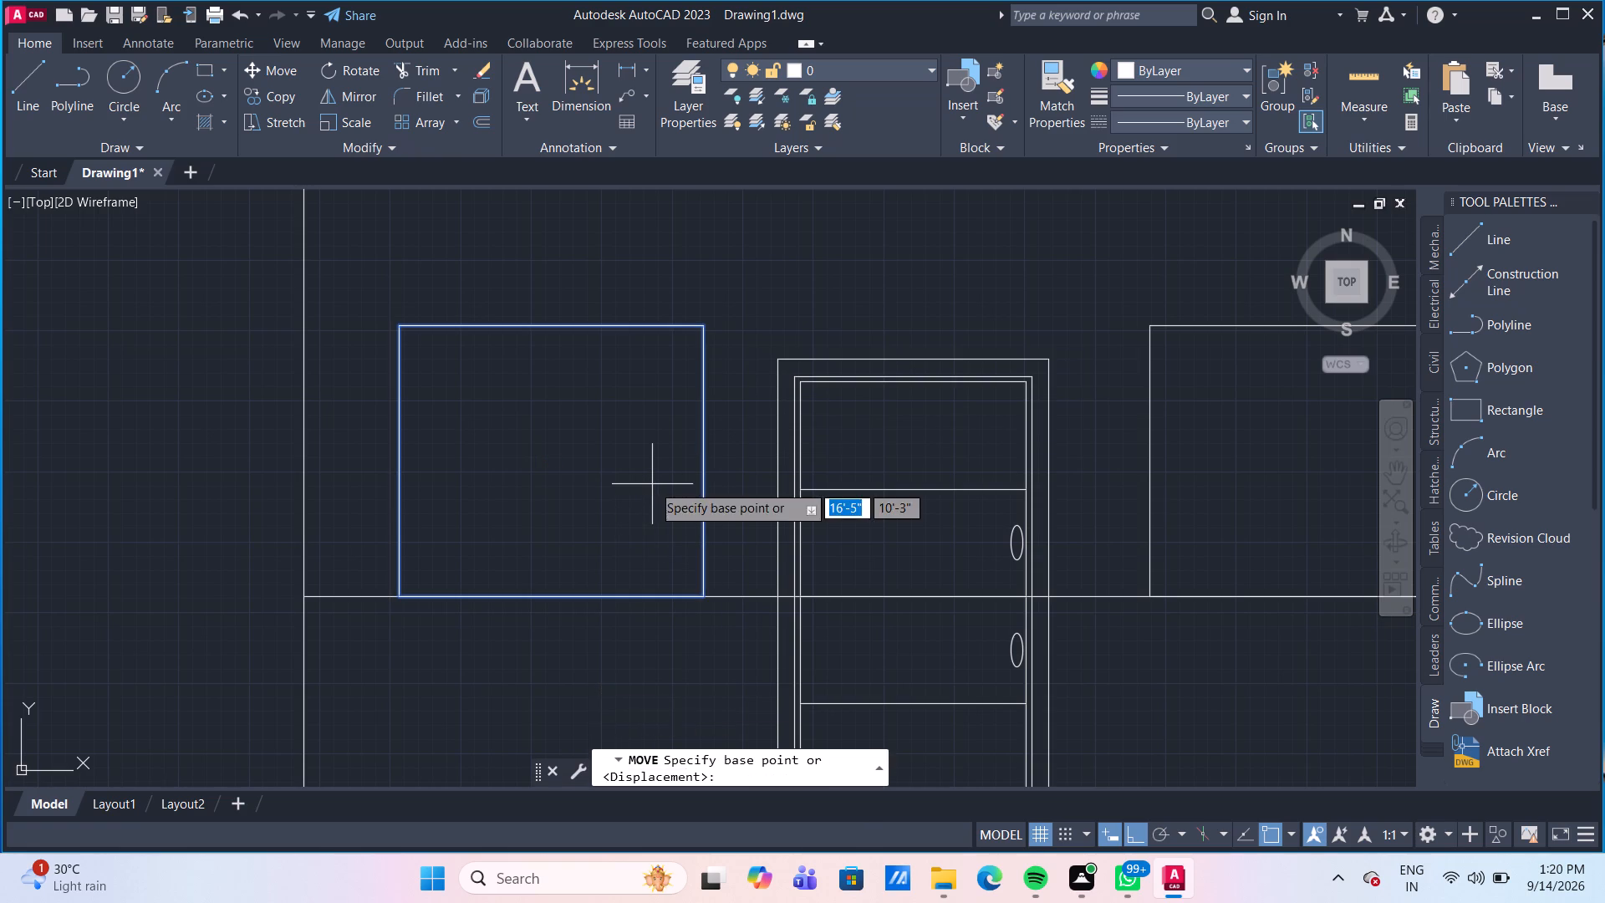
{"action": "left_click", "coordinate": [701, 510]}
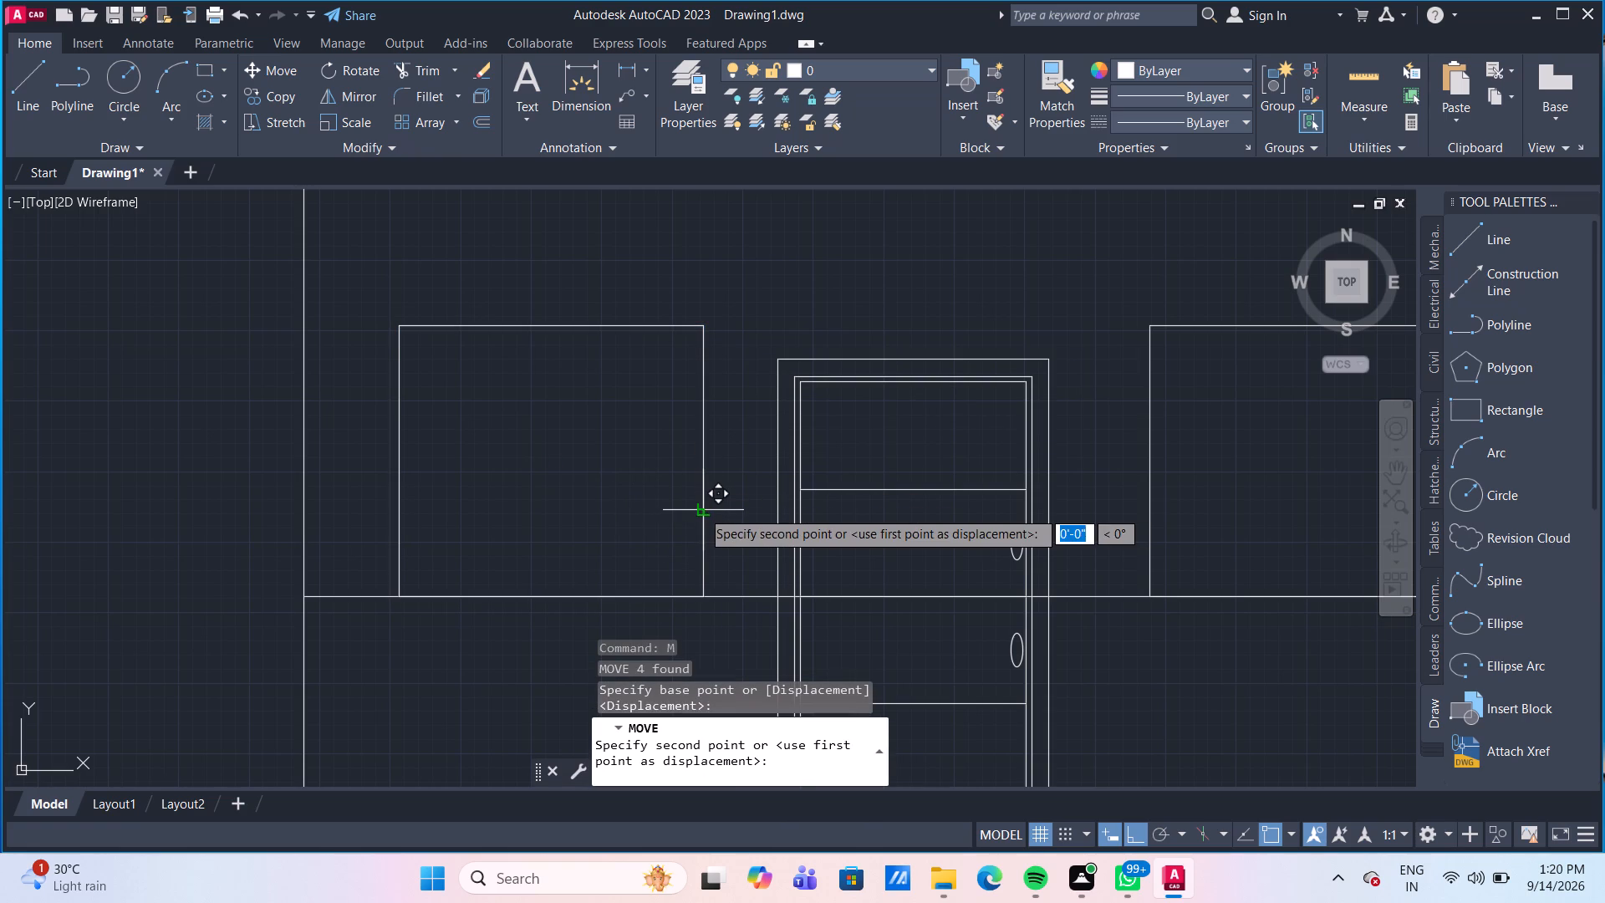
{"action": "left_click", "coordinate": [701, 537]}
{"action": "key", "text": "Escape"}
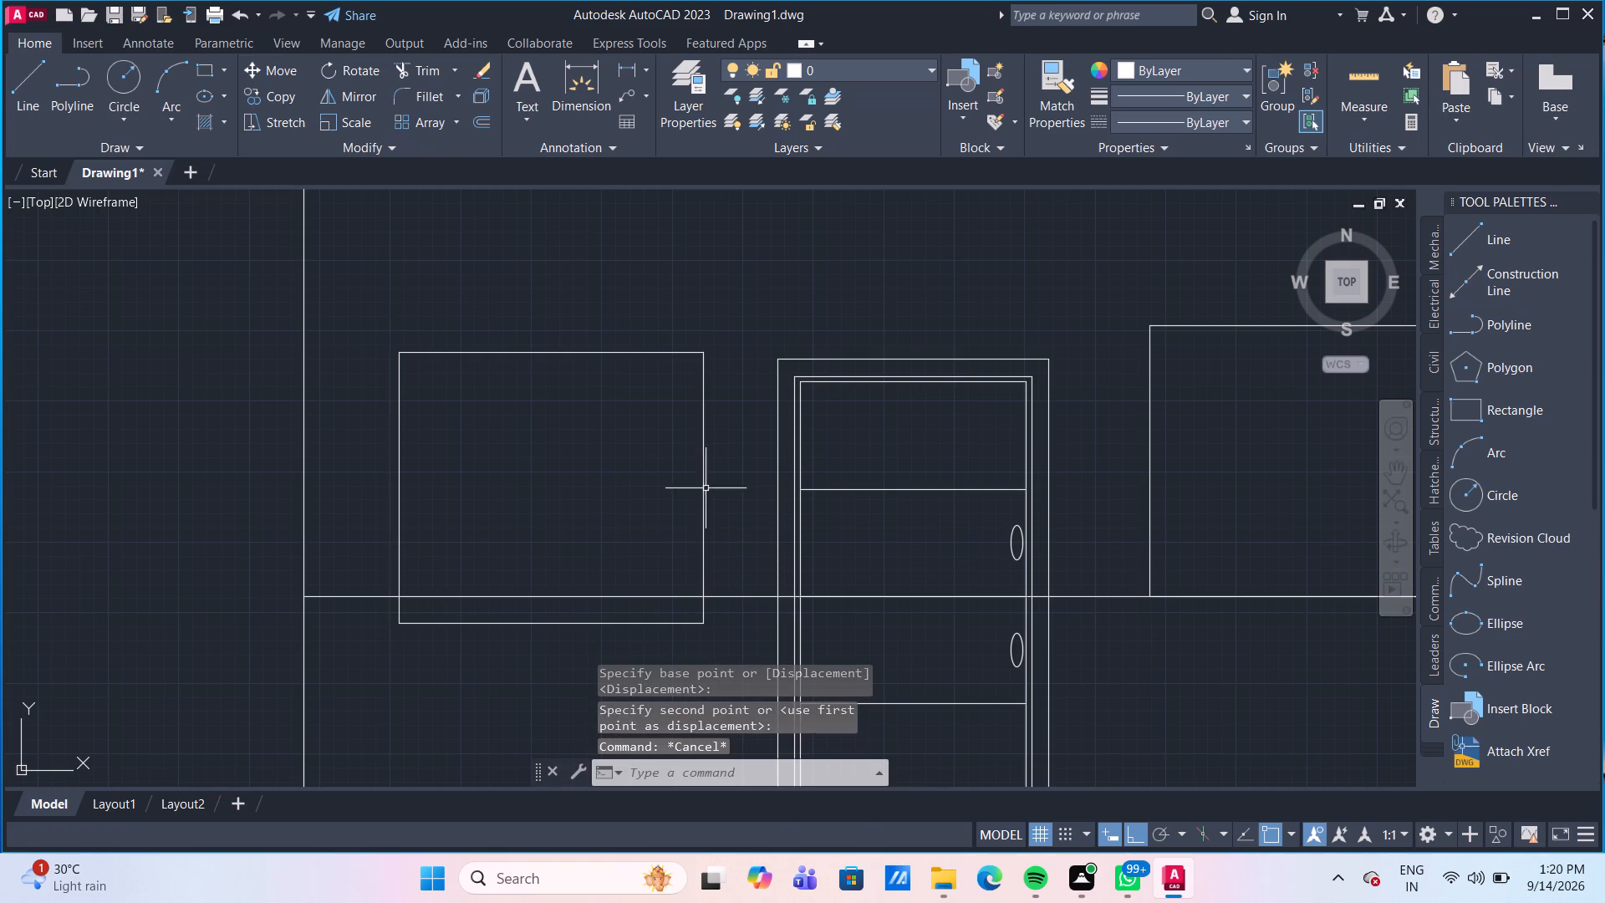
Draw a 4'6" wide by 4' high rectangle up and leftward from where the left-hand window's right edge crosses the sill line.
{"action": "left_click", "coordinate": [205, 76]}
{"action": "left_click", "coordinate": [700, 594]}
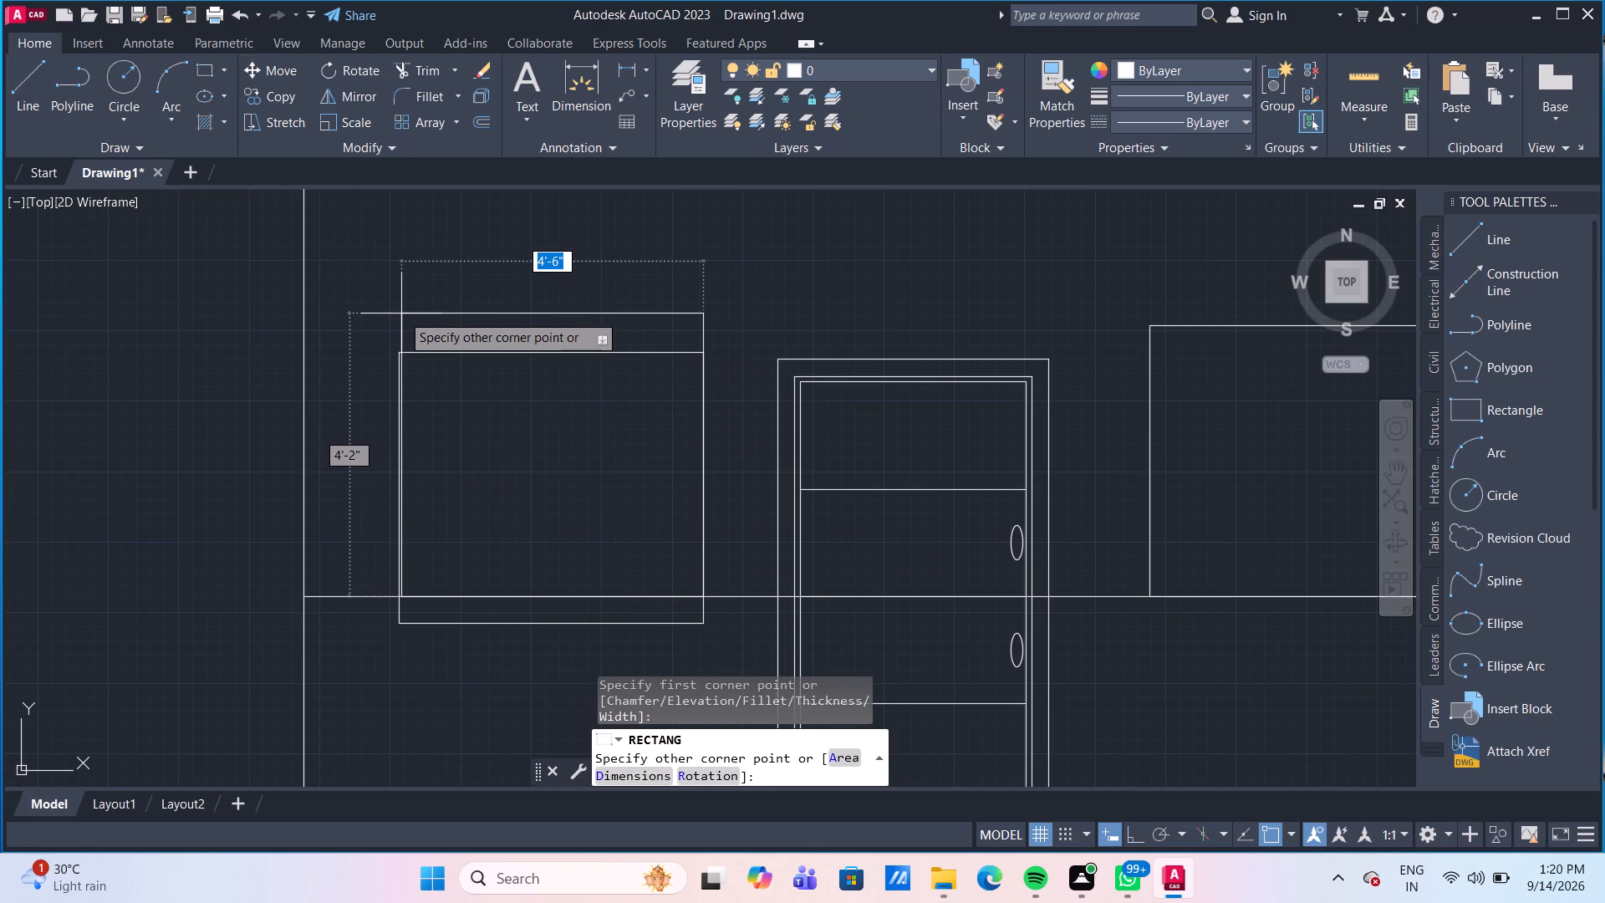
{"action": "type", "text": "4'6"}
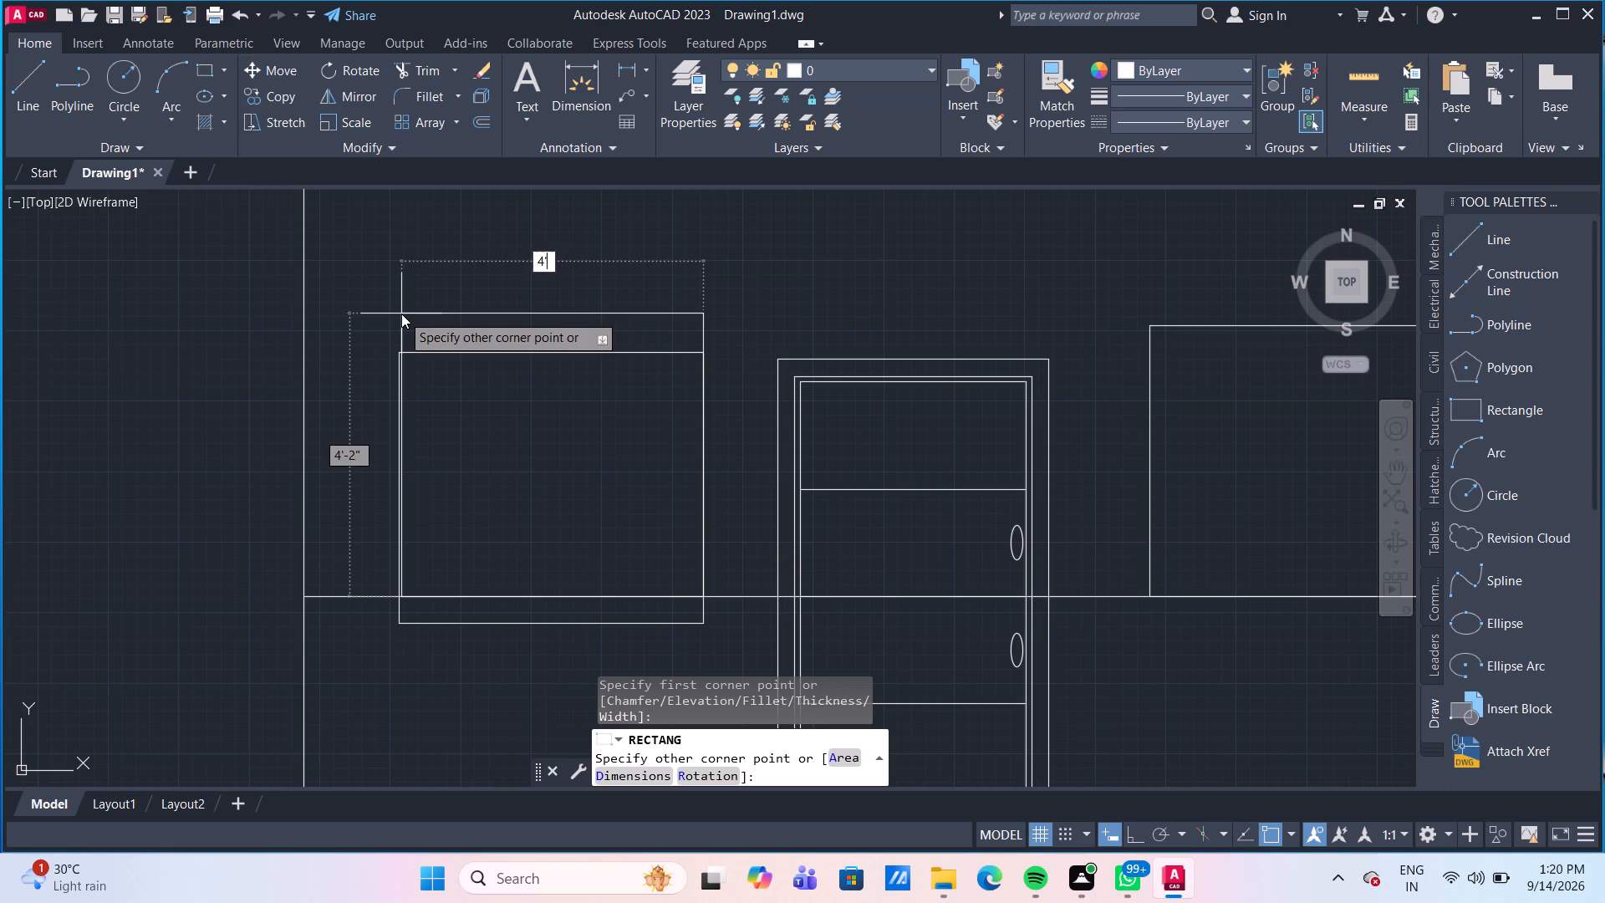
{"action": "key", "text": "shift+quotedbl"}
{"action": "key", "text": "Tab"}
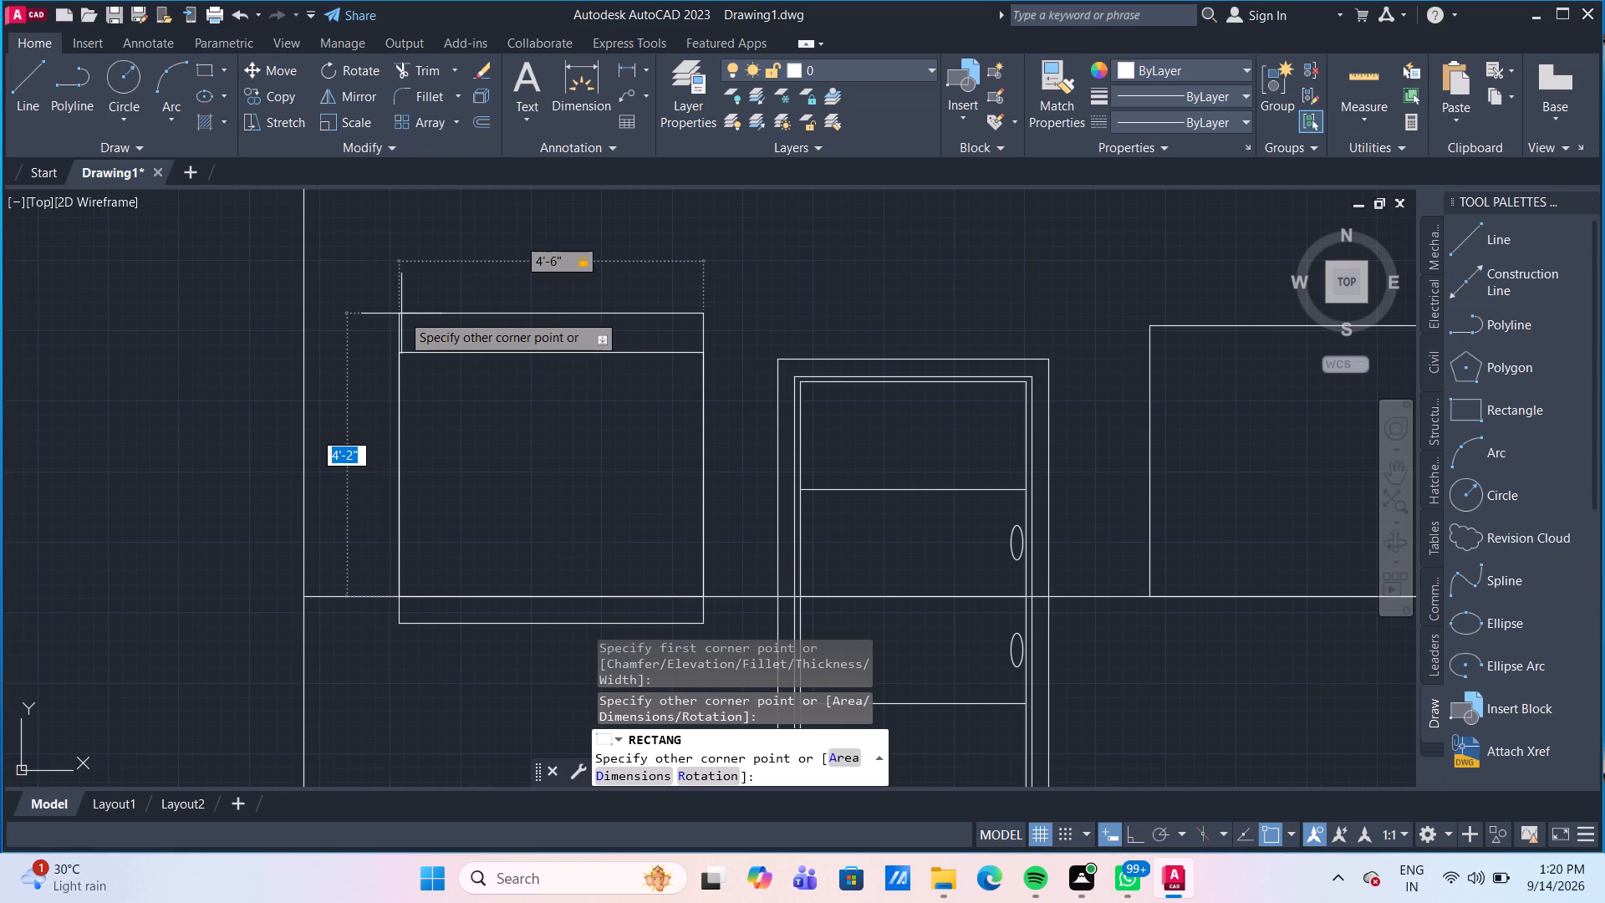
{"action": "type", "text": "4'"}
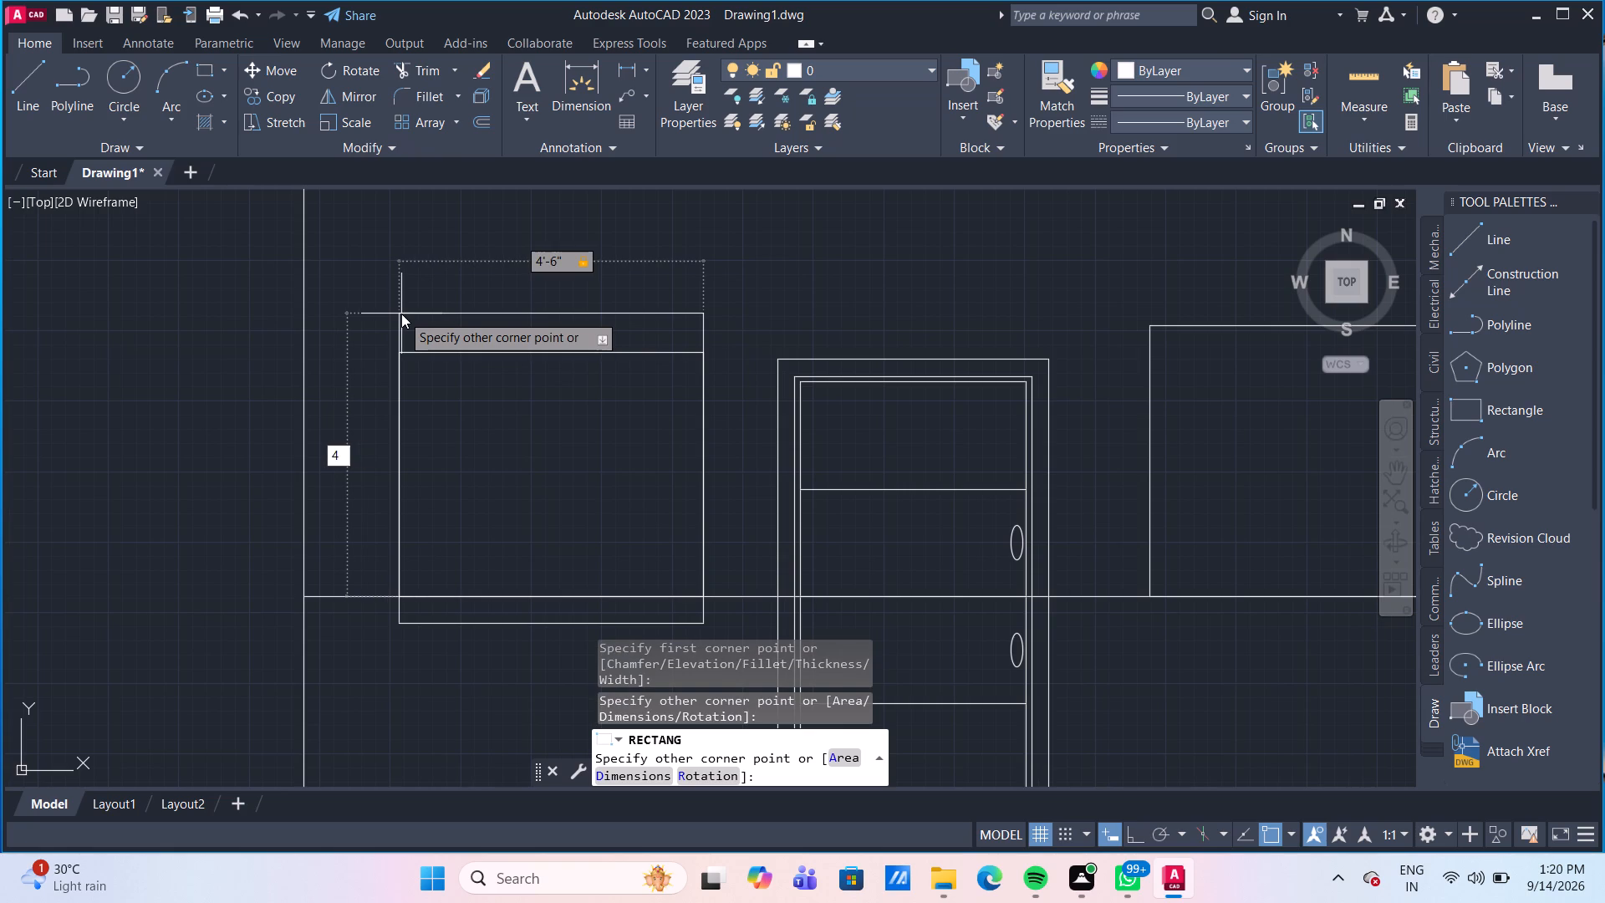
{"action": "key", "text": "Return"}
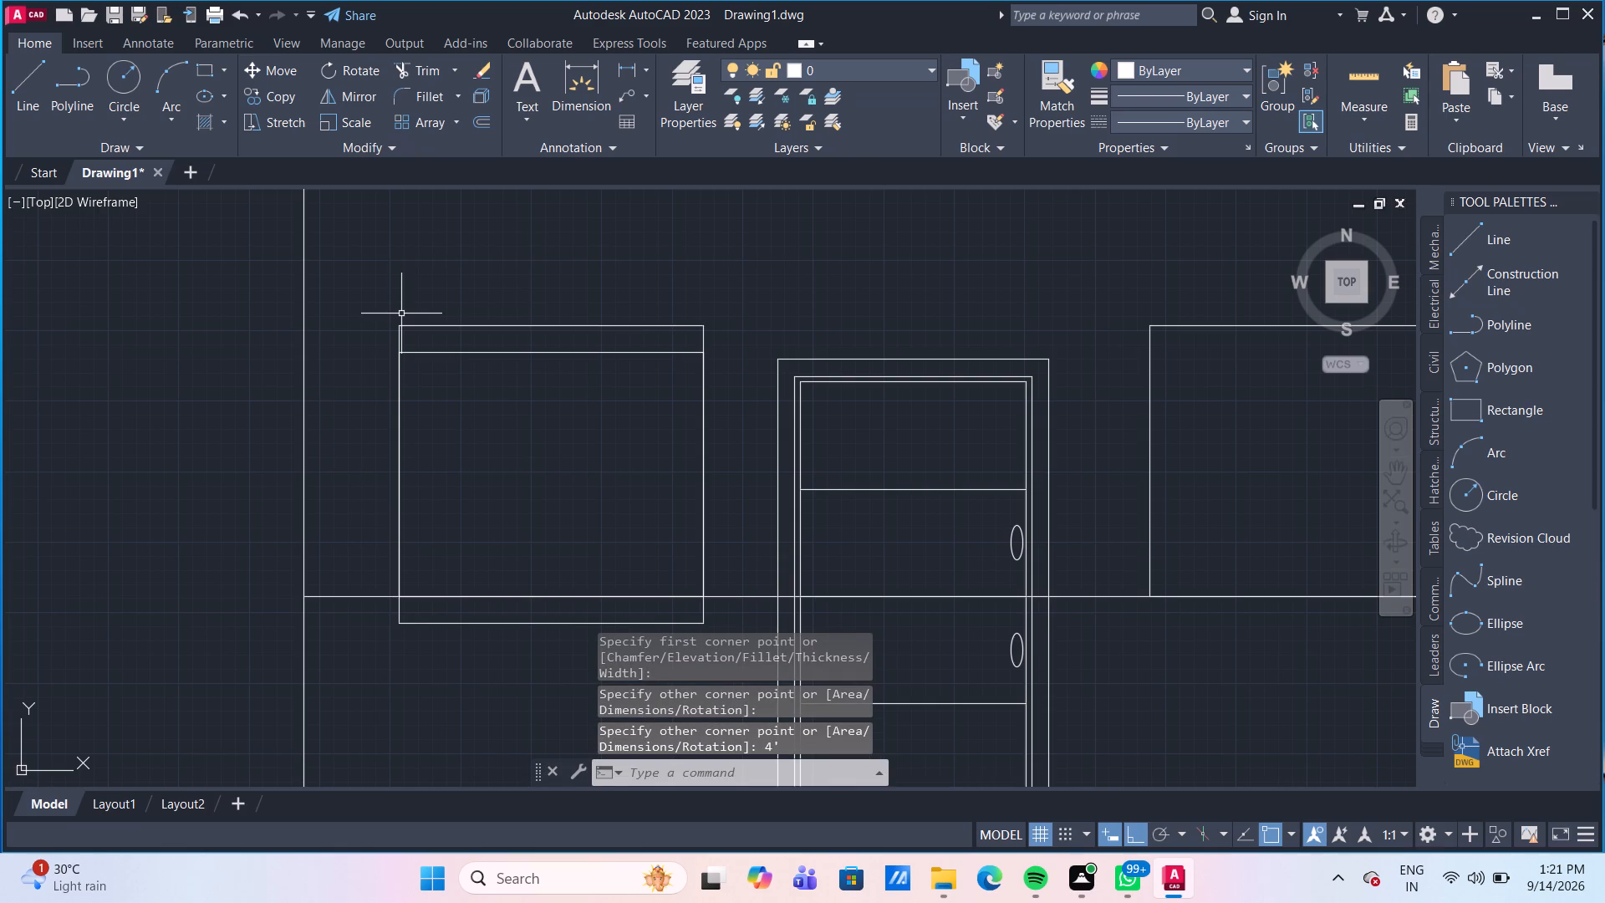
Delete the old grouped left-hand window outline that extends below the sill line.
{"action": "left_click", "coordinate": [481, 625]}
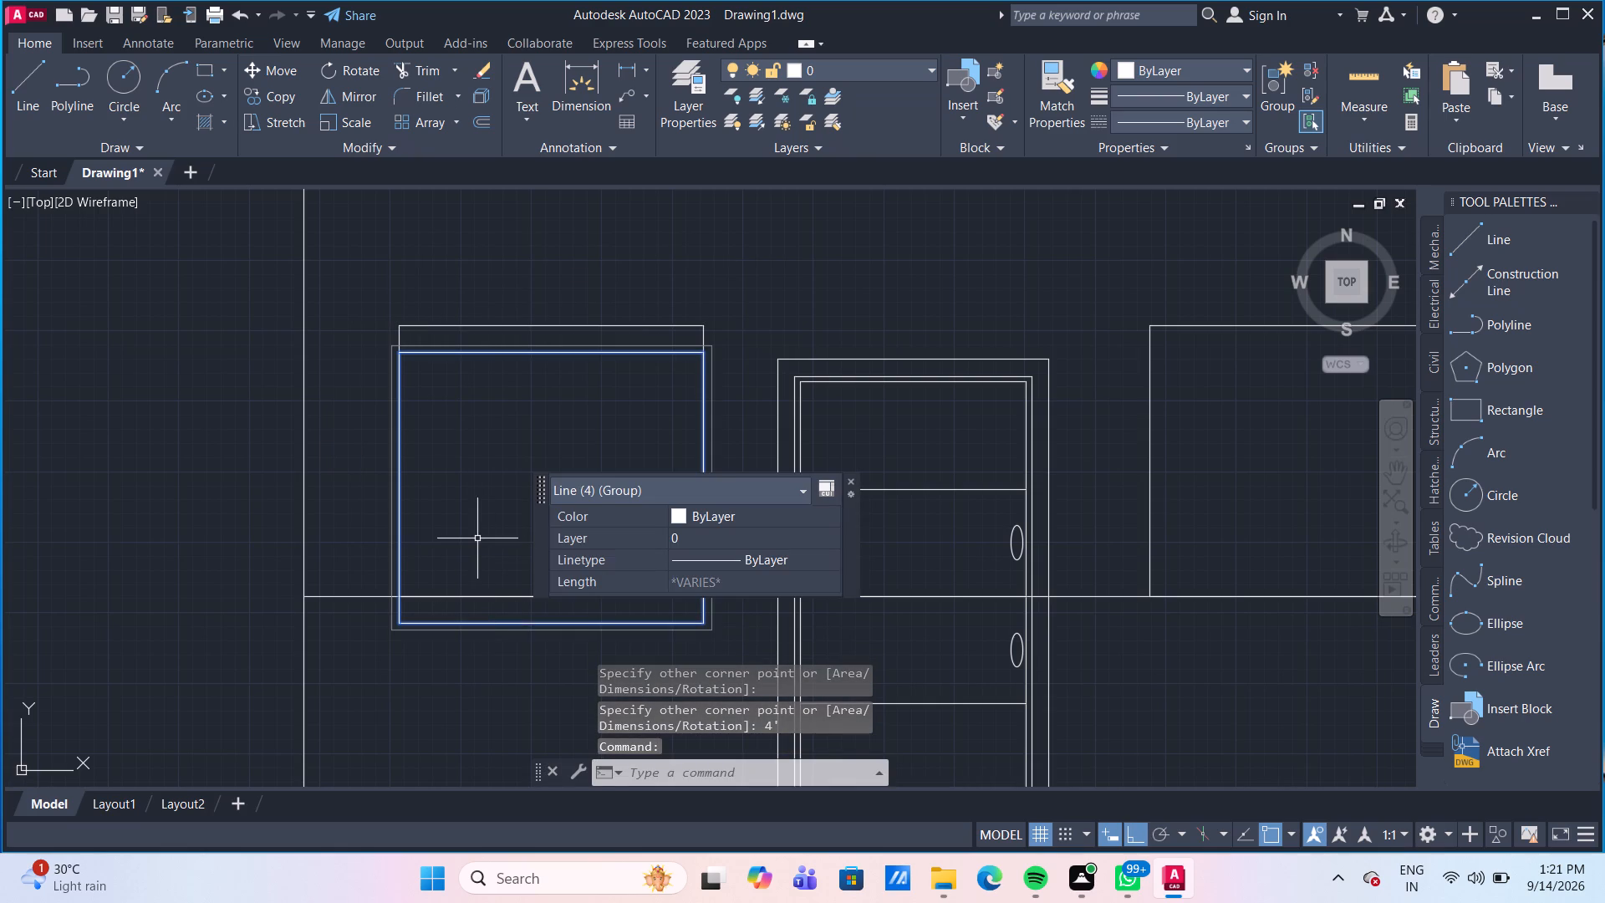
{"action": "key", "text": "Delete"}
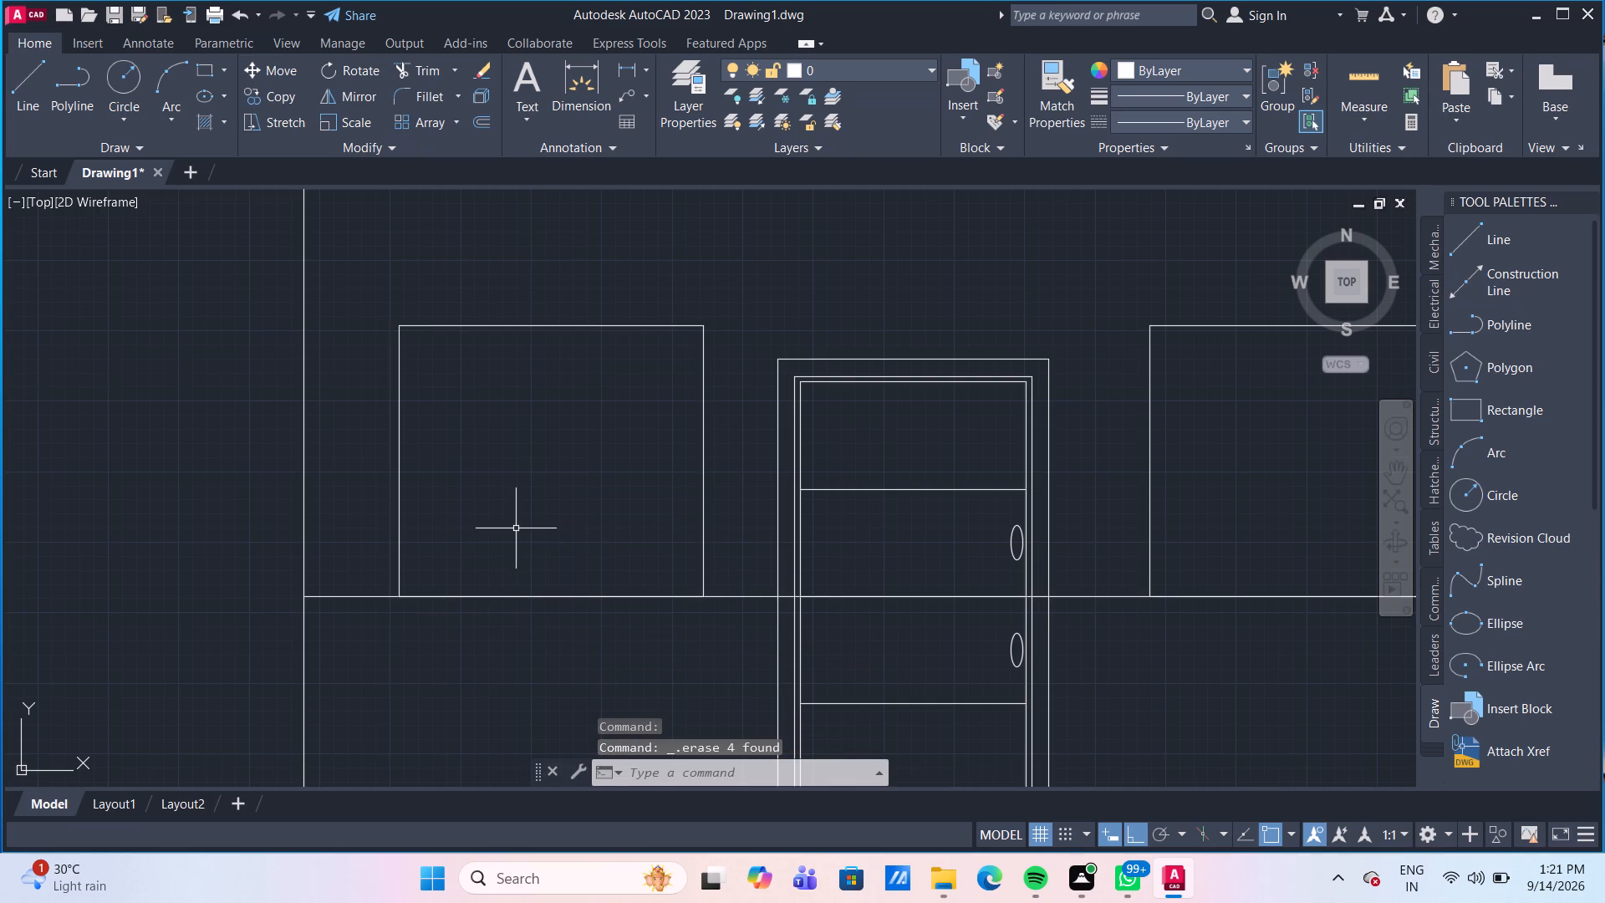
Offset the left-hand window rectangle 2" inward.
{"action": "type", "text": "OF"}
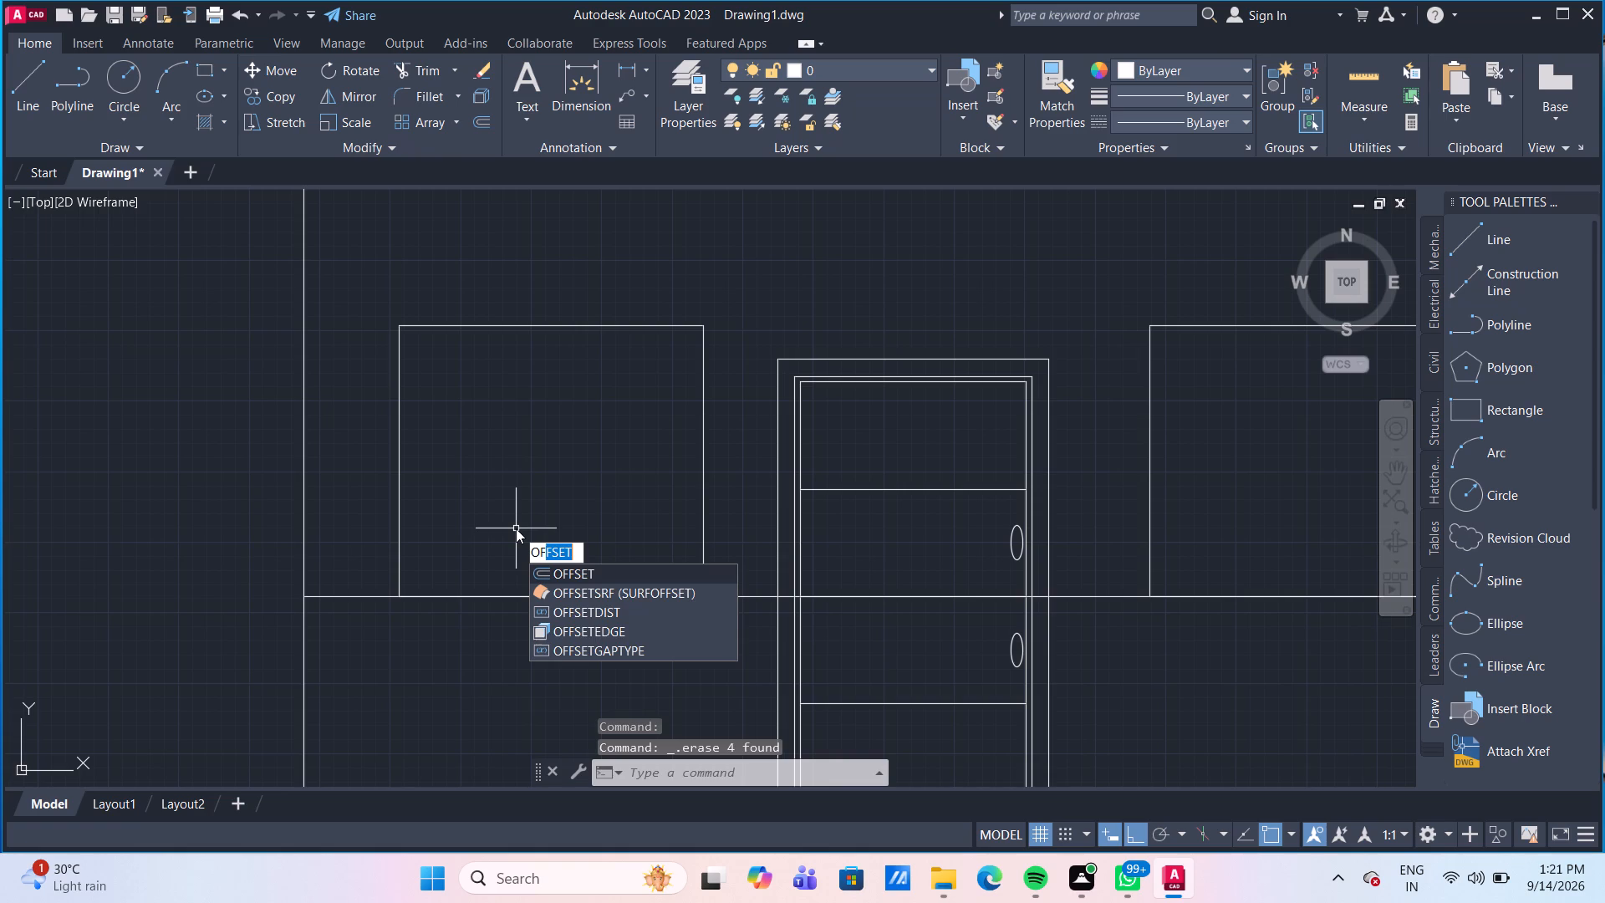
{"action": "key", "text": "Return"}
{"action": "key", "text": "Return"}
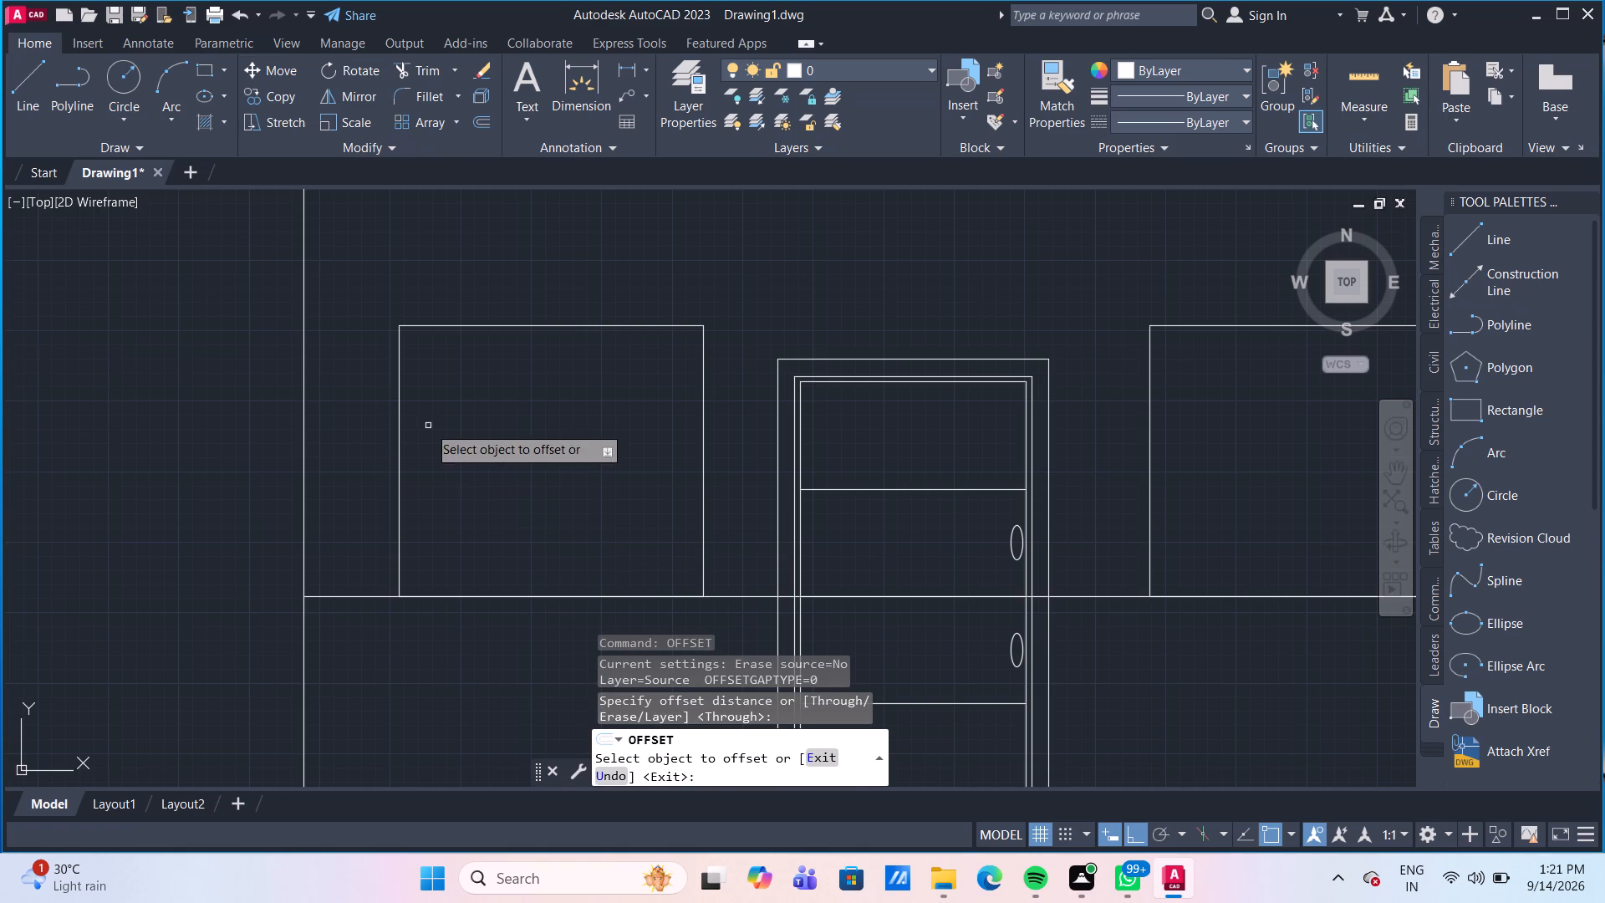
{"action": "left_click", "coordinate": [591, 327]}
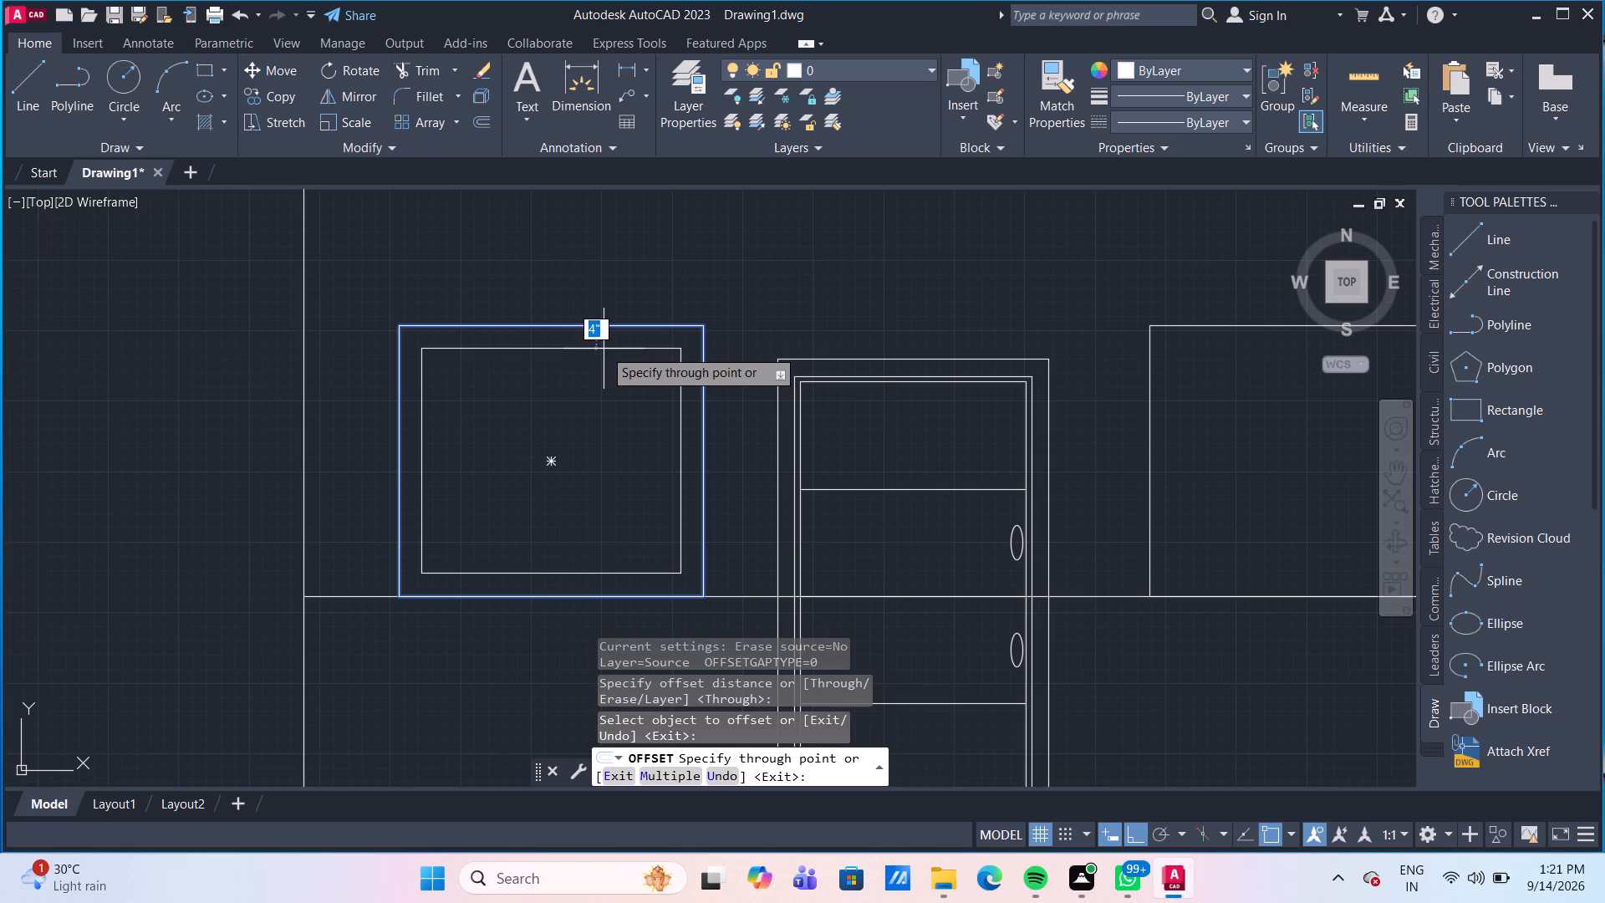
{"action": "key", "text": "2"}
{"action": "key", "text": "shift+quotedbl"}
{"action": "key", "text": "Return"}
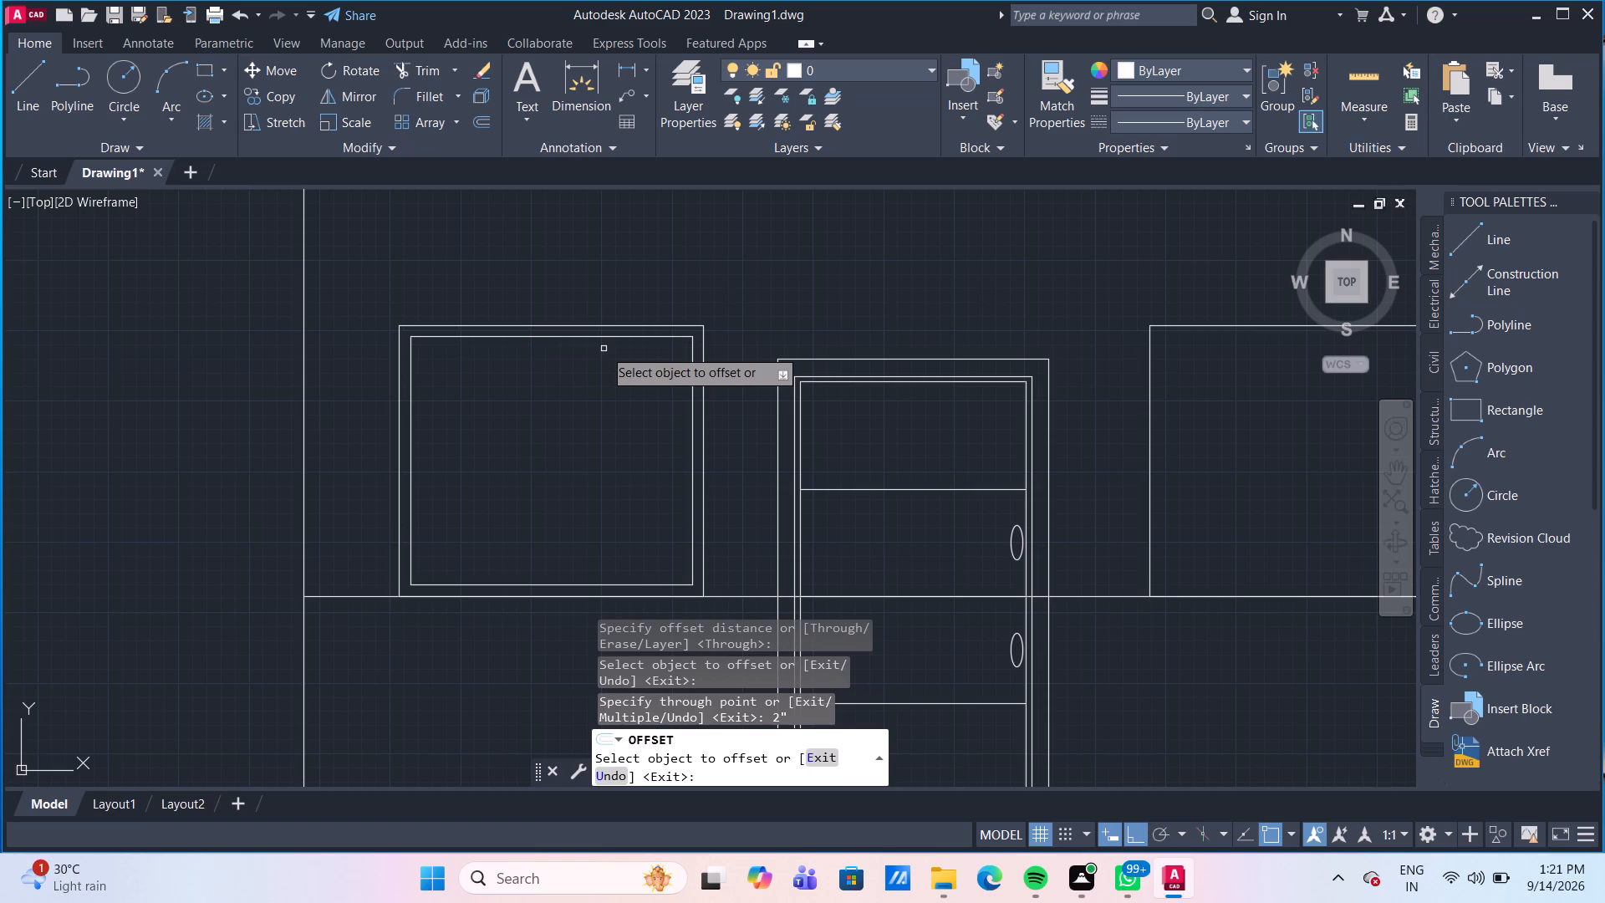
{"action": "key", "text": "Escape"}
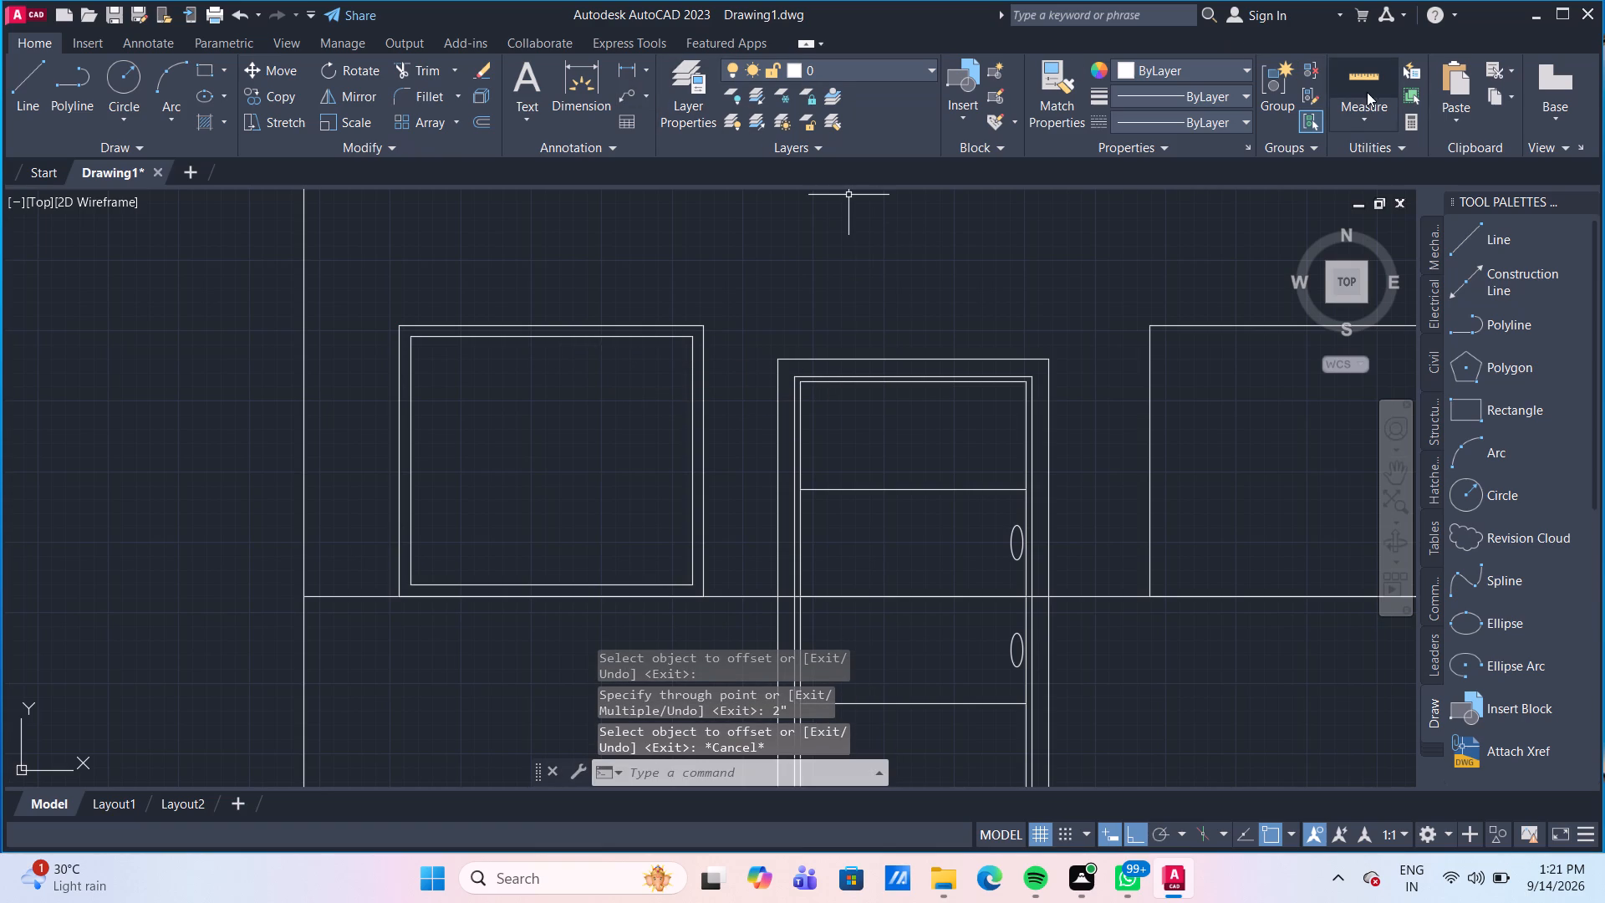
Measure the frame width at the top of the door.
{"action": "left_click", "coordinate": [1370, 68]}
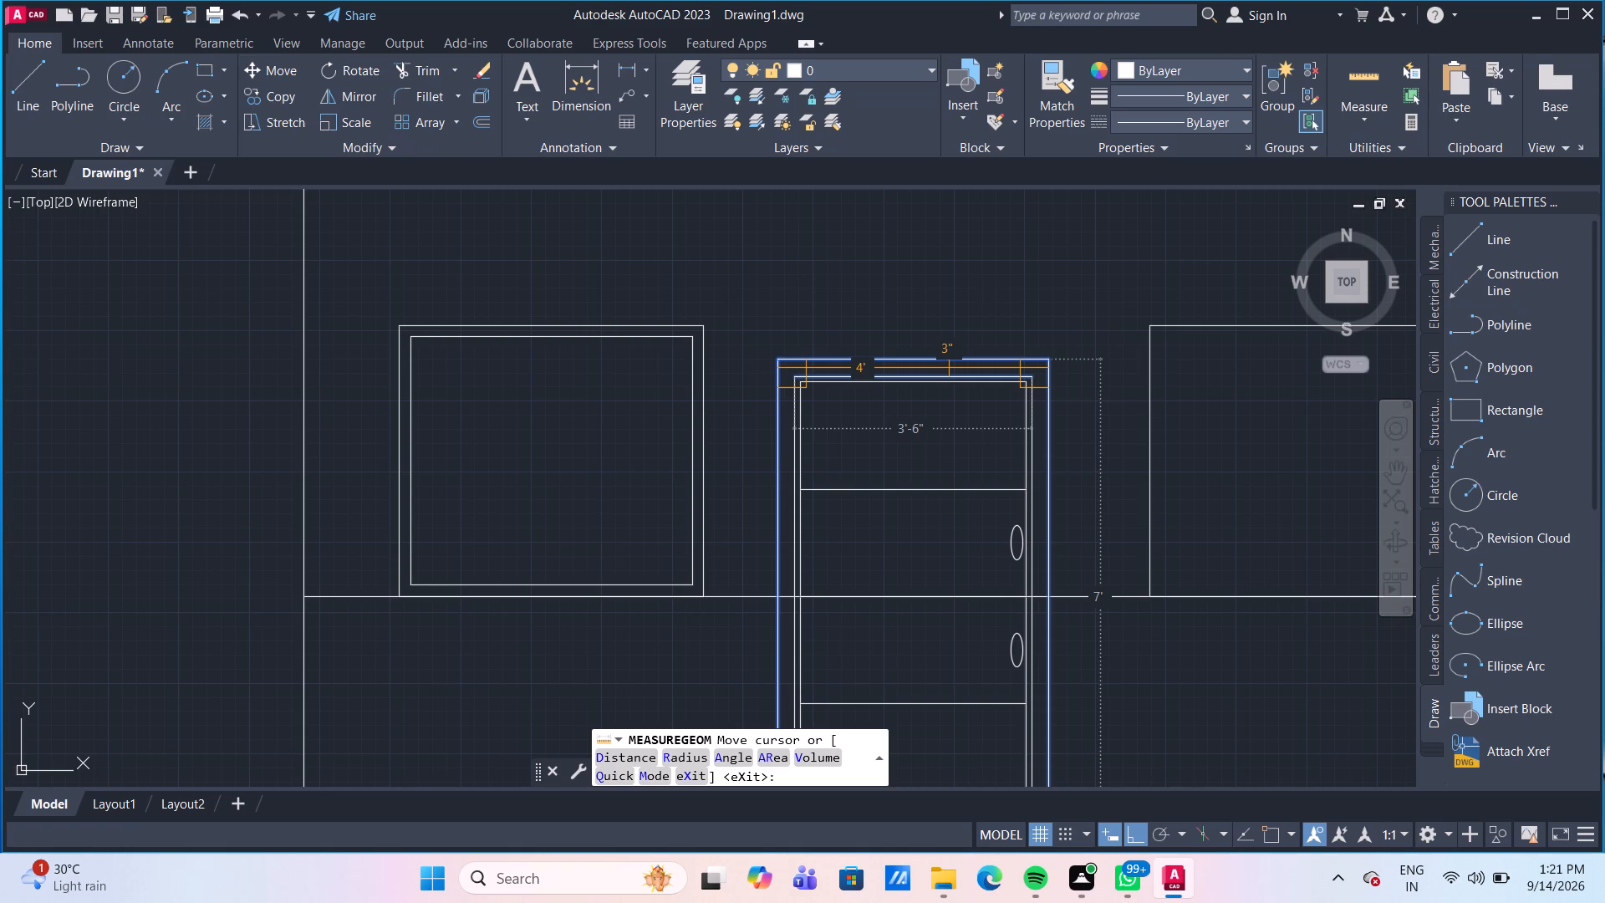
{"action": "key", "text": "Escape"}
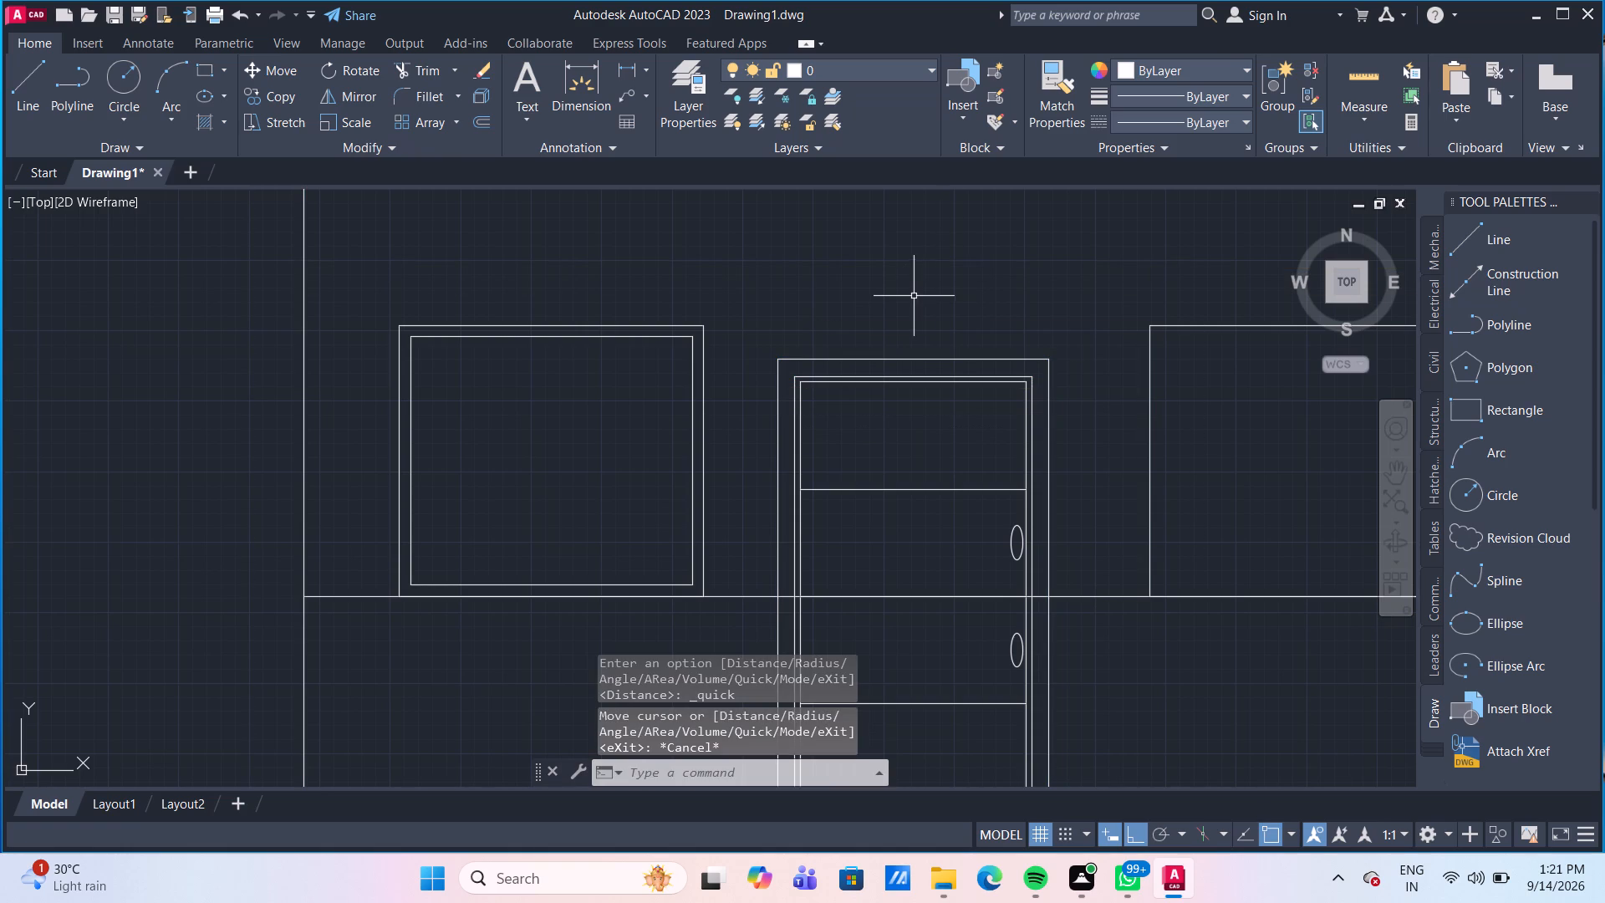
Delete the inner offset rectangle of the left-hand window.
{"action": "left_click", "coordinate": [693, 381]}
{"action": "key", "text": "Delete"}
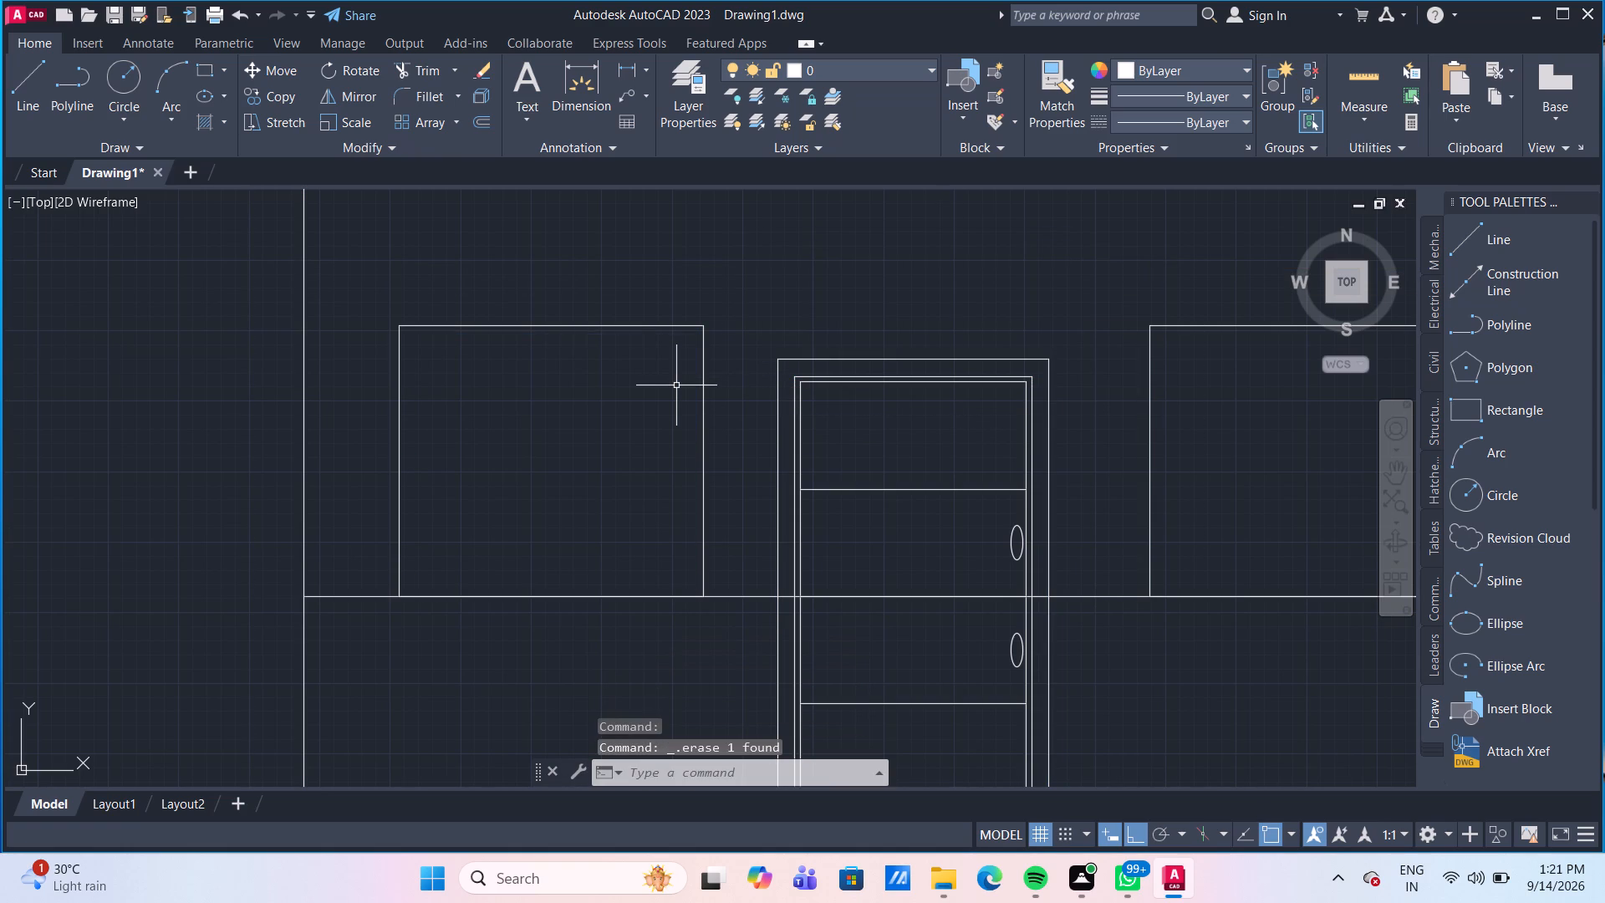
Offset the left-hand window rectangle 3" inward to form its frame.
{"action": "key", "text": "o"}
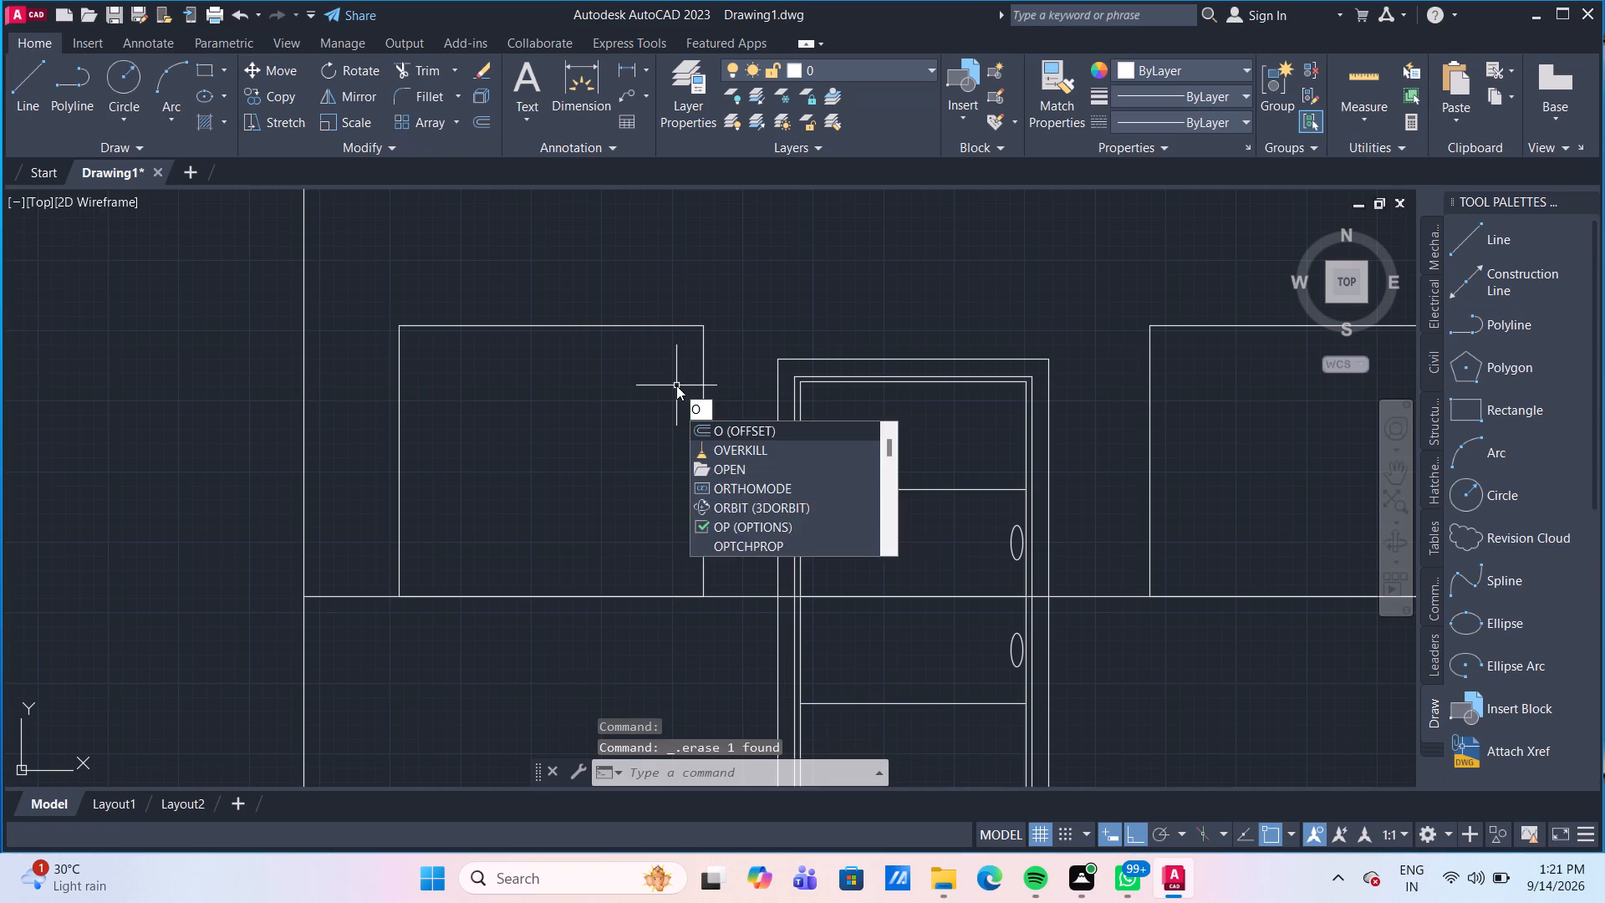
{"action": "key", "text": "Return"}
{"action": "key", "text": "Return"}
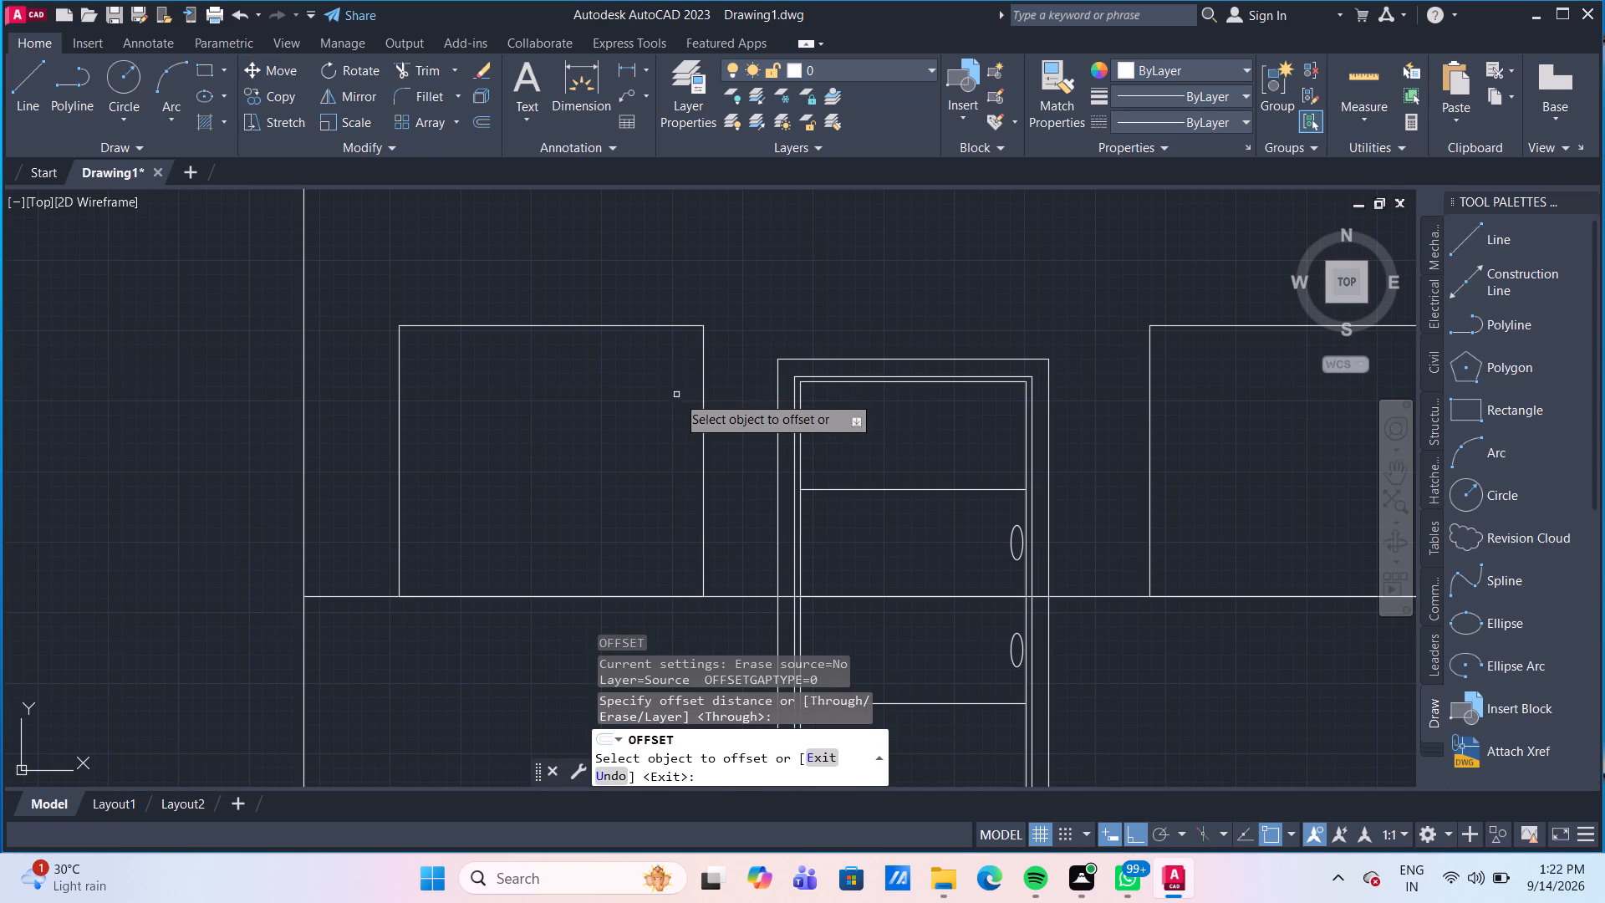
{"action": "left_click", "coordinate": [704, 404]}
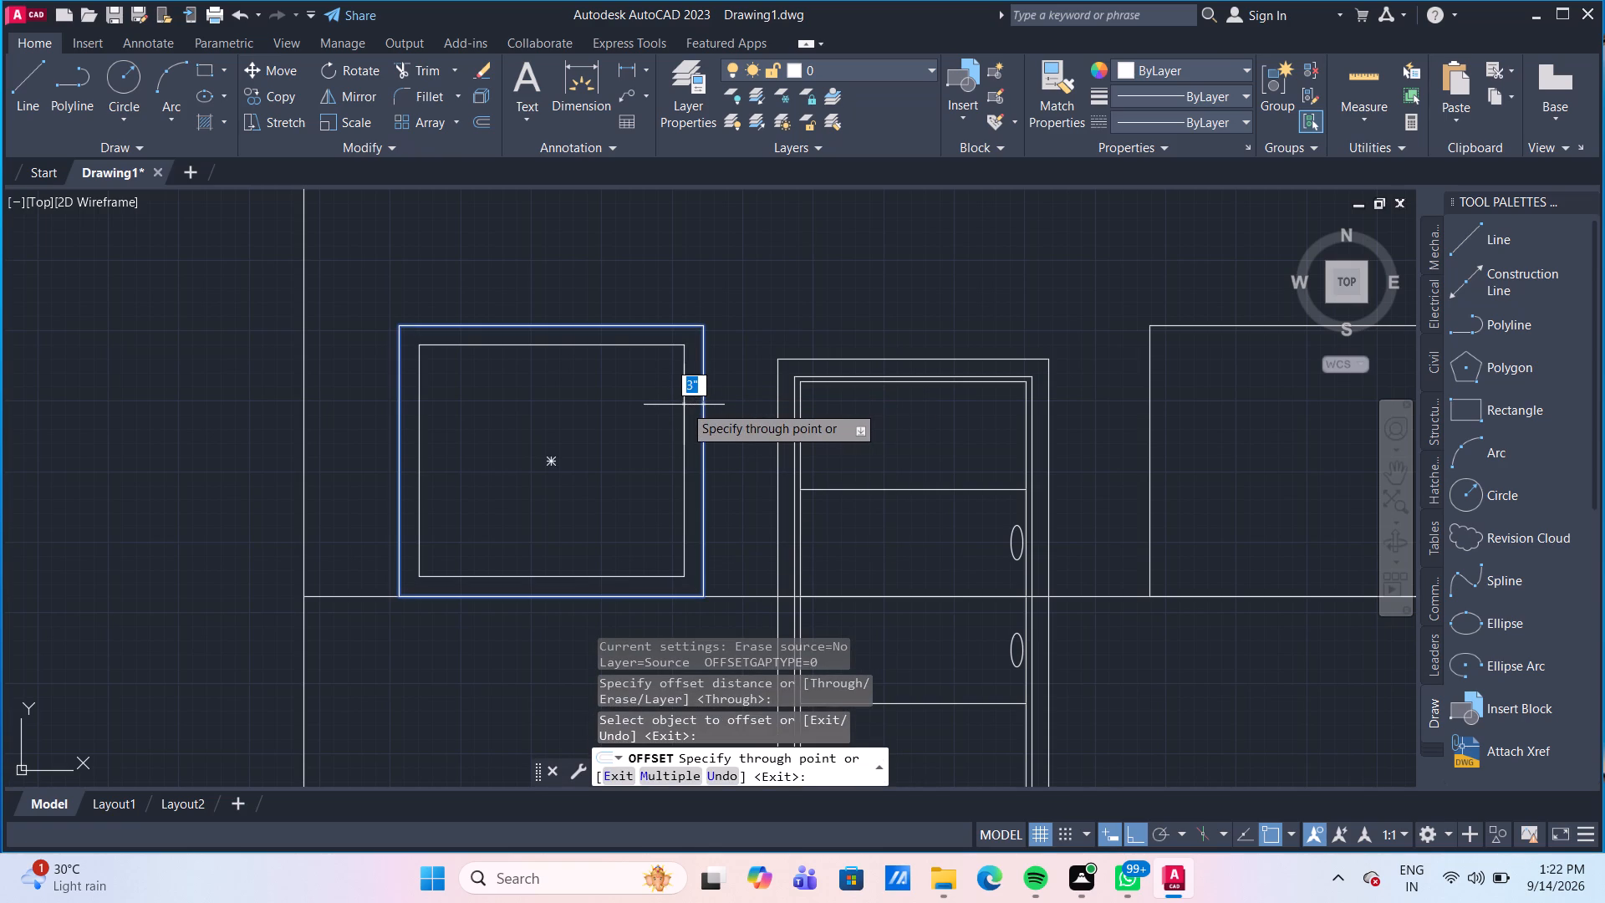
{"action": "type", "text": "3\""}
{"action": "key", "text": "Return"}
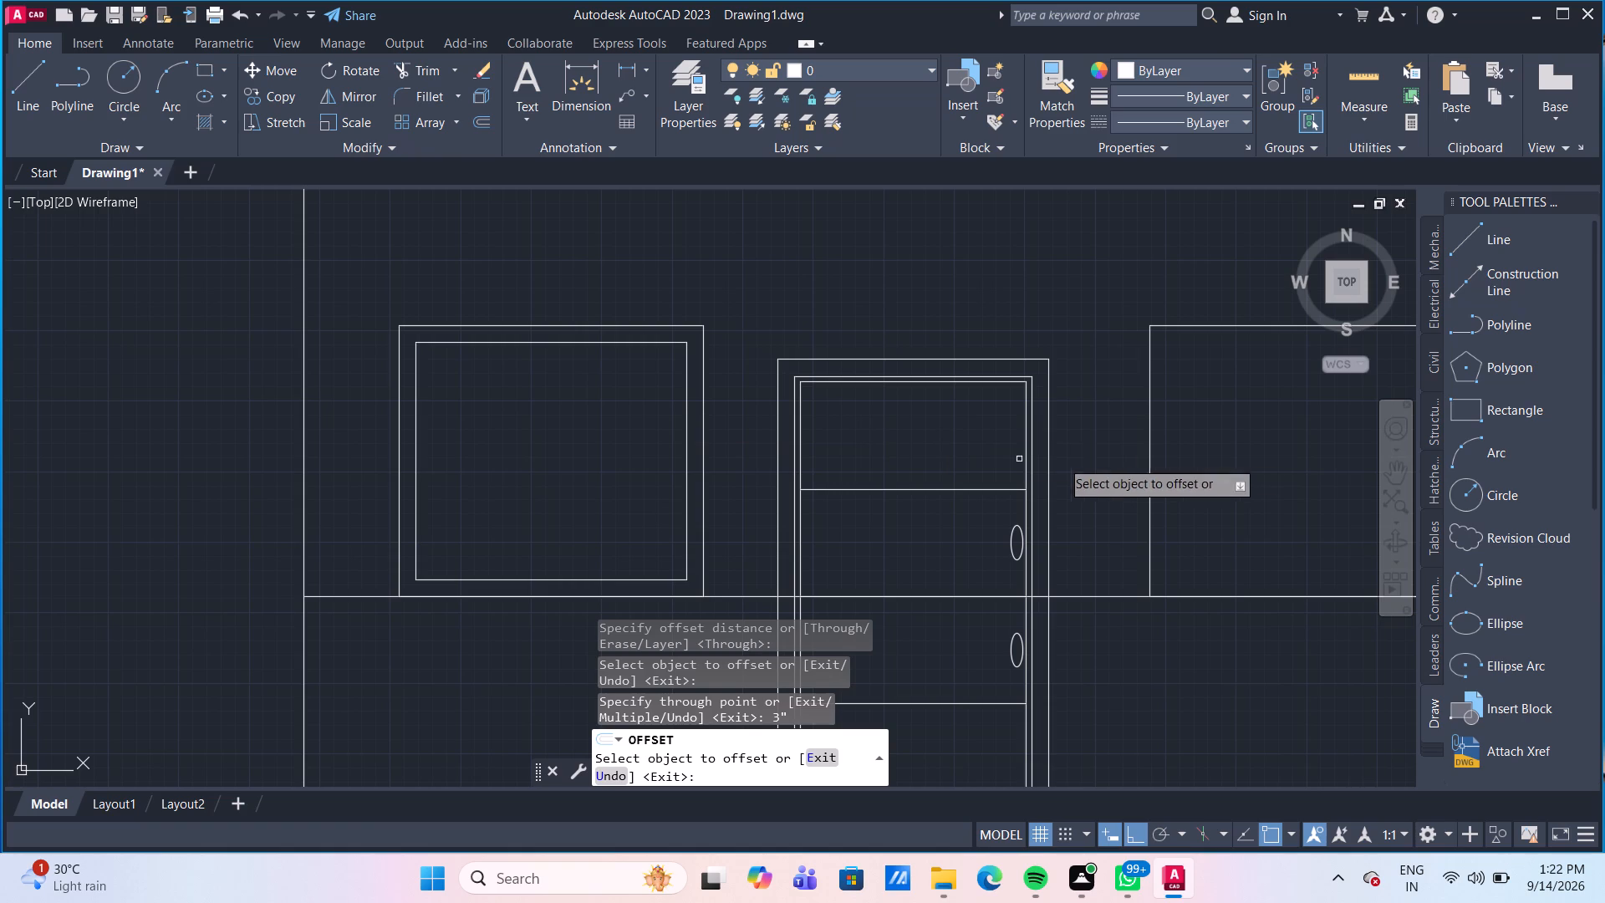
Offset the right-hand window rectangle 3" inward to form its frame.
{"action": "left_click", "coordinate": [1149, 466]}
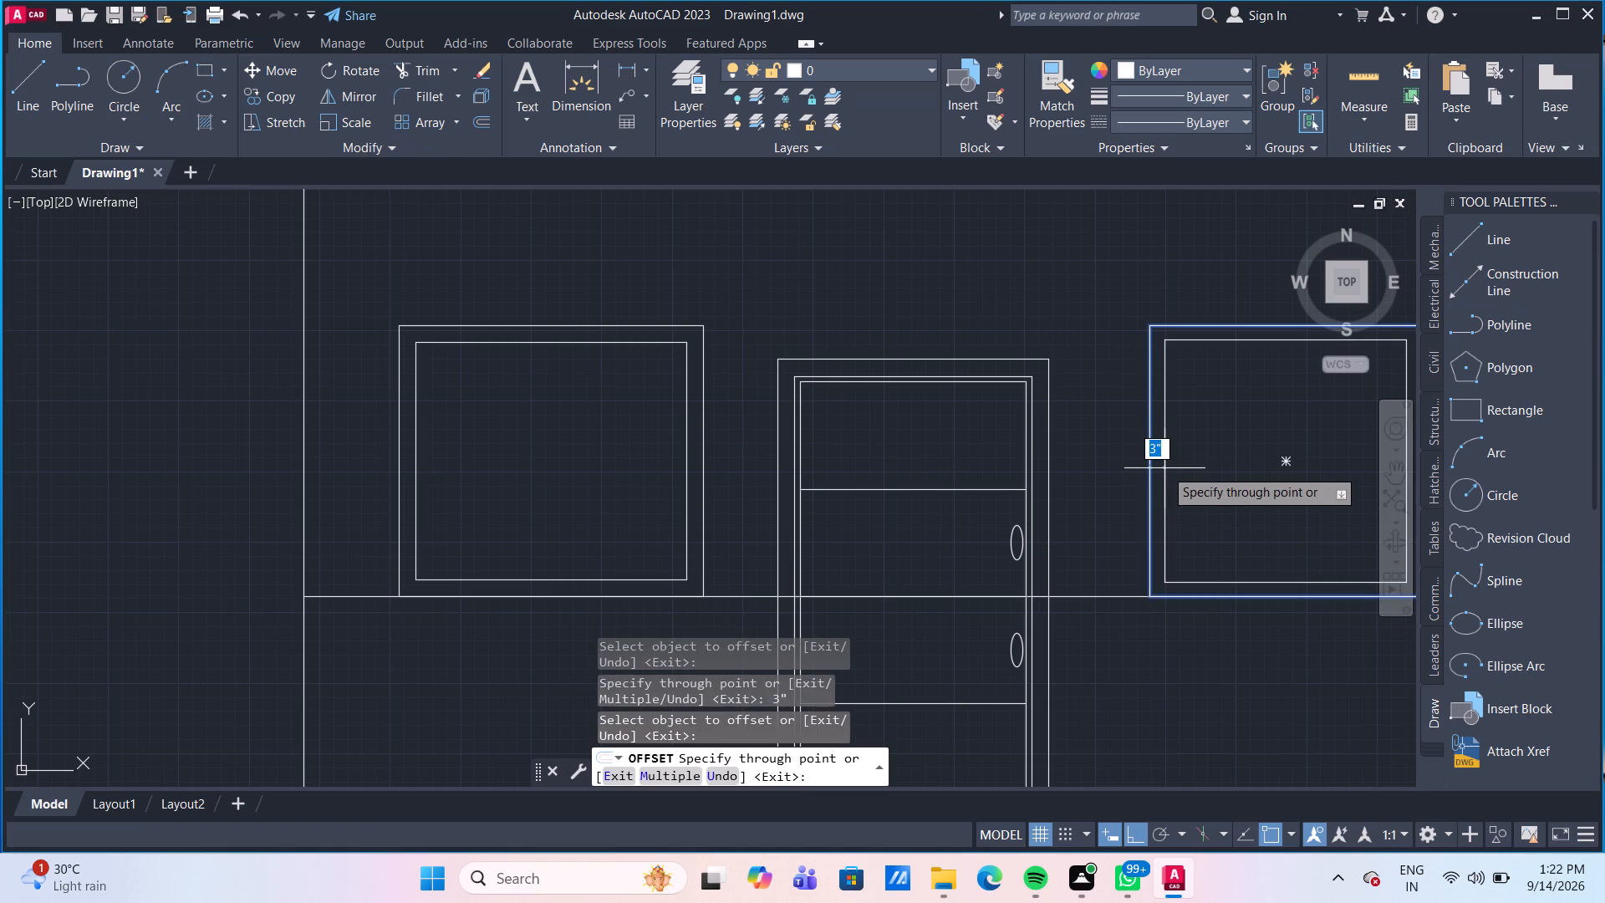
{"action": "key", "text": "3"}
{"action": "key", "text": "shift+quotedbl"}
{"action": "key", "text": "Return"}
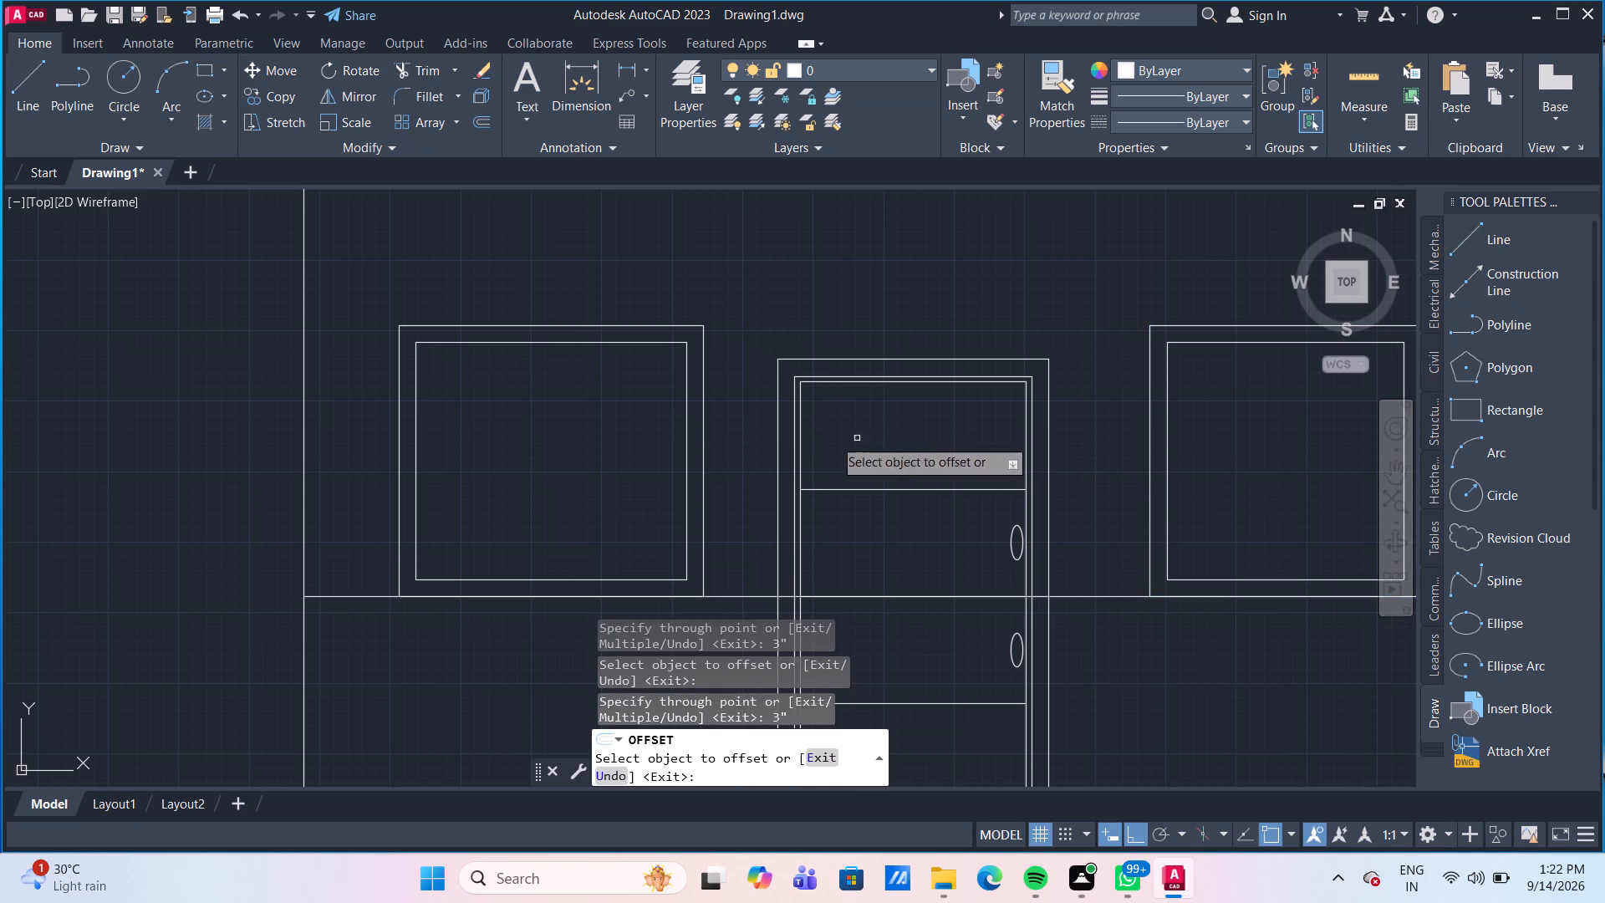
Offset the inner frame rectangle of both the left-hand and right-hand windows 1" inward.
{"action": "left_click", "coordinate": [685, 430]}
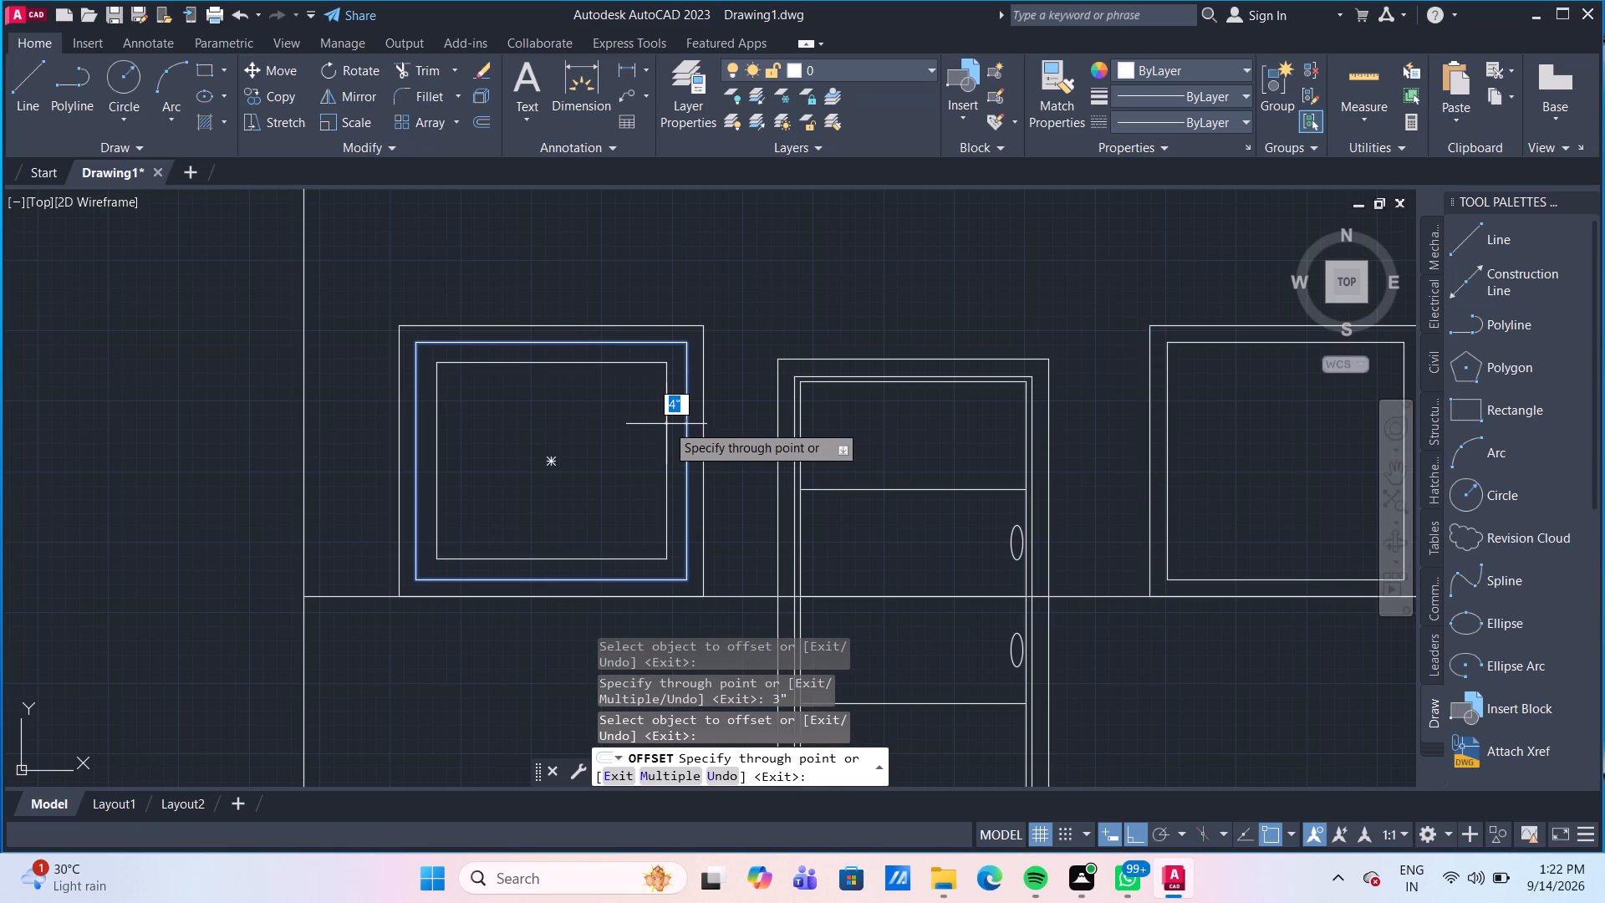
{"action": "type", "text": "1\""}
{"action": "key", "text": "Return"}
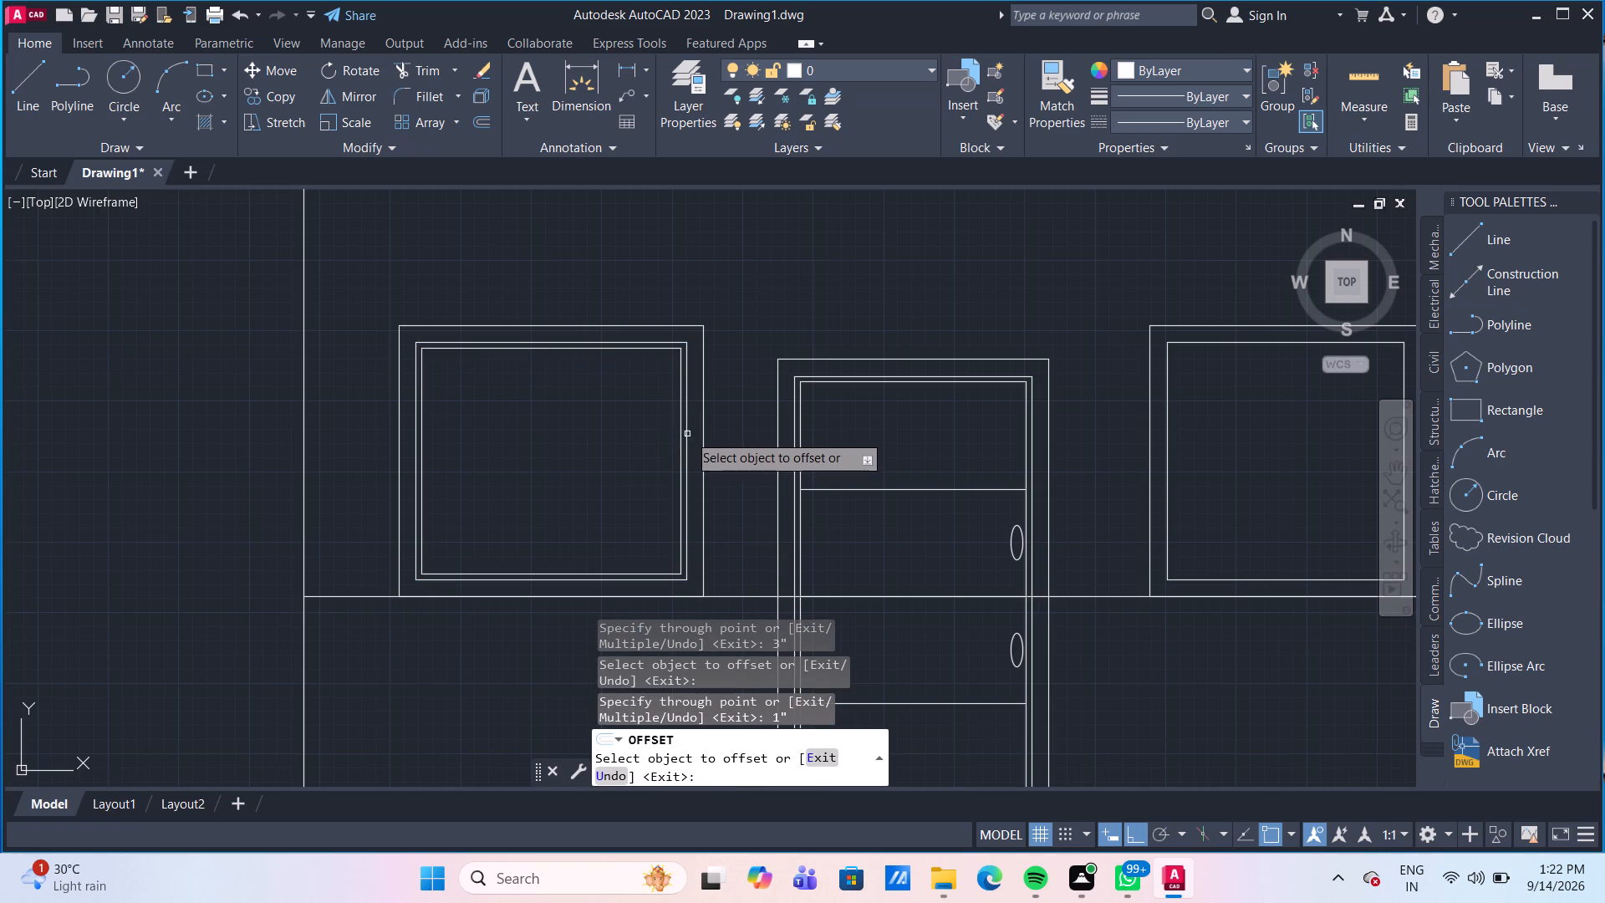
{"action": "left_click", "coordinate": [1174, 439]}
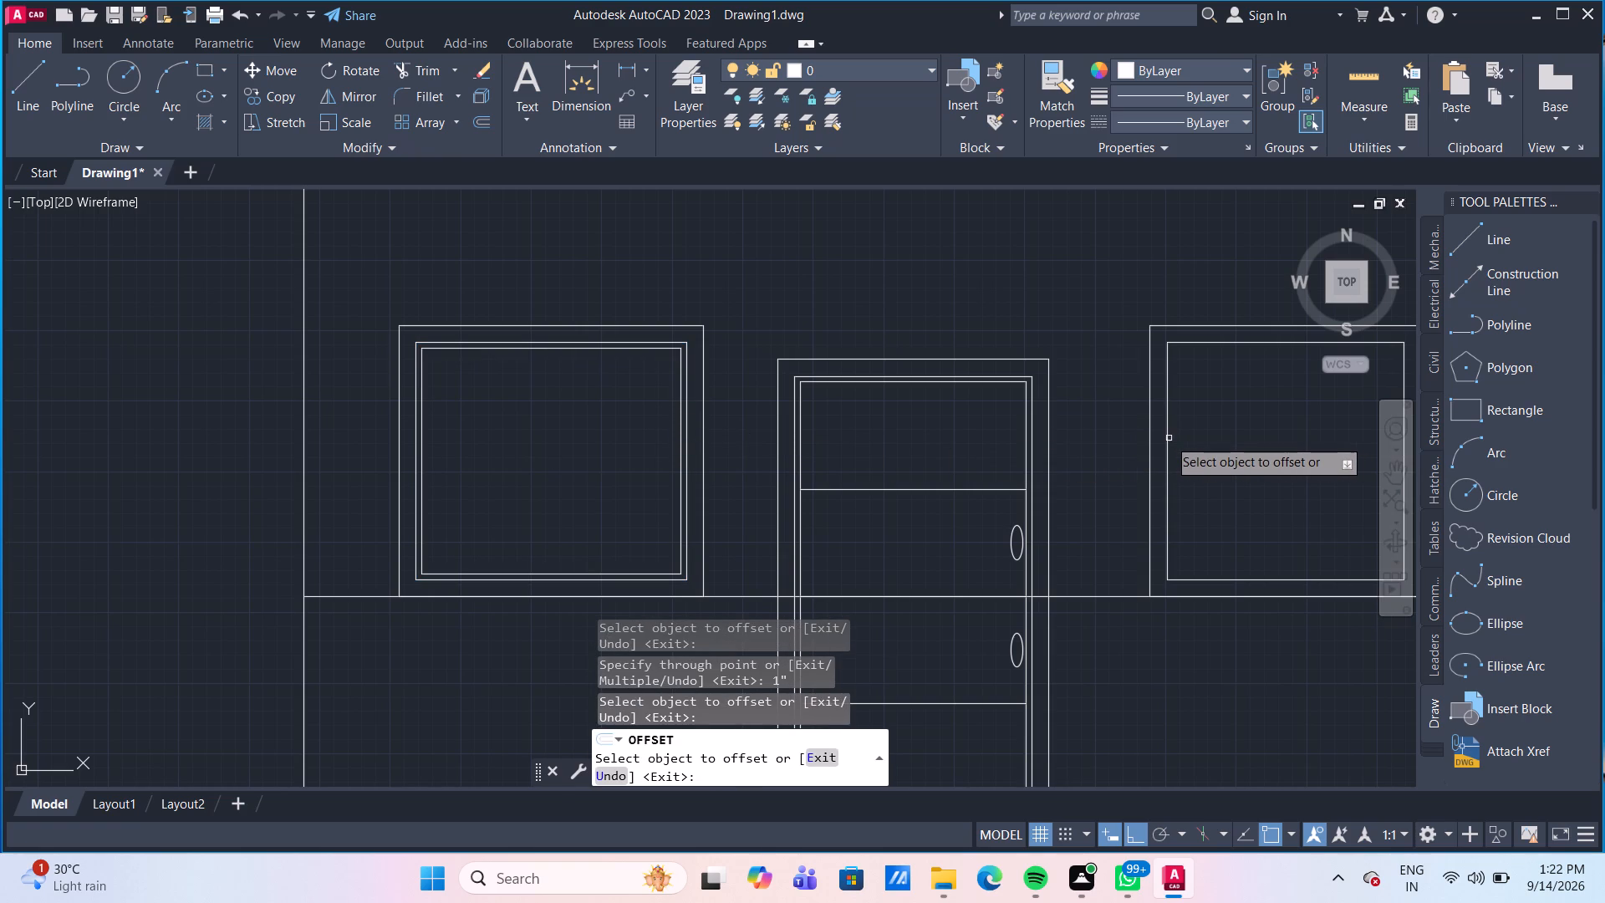
{"action": "left_click", "coordinate": [1167, 439]}
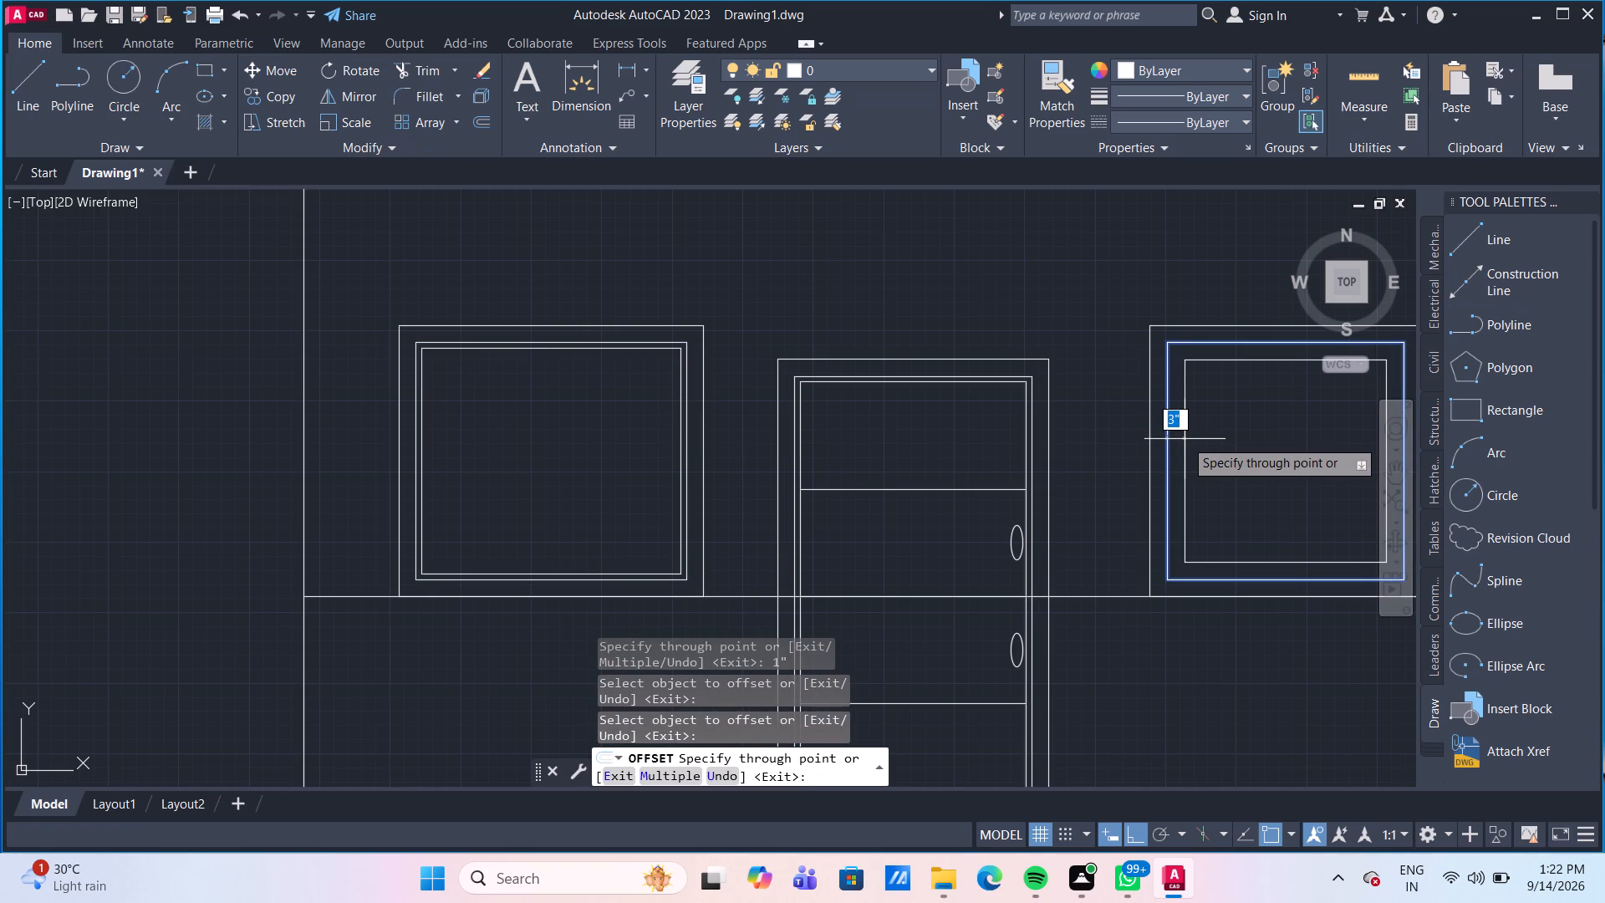
{"action": "type", "text": "1\""}
{"action": "key", "text": "Return"}
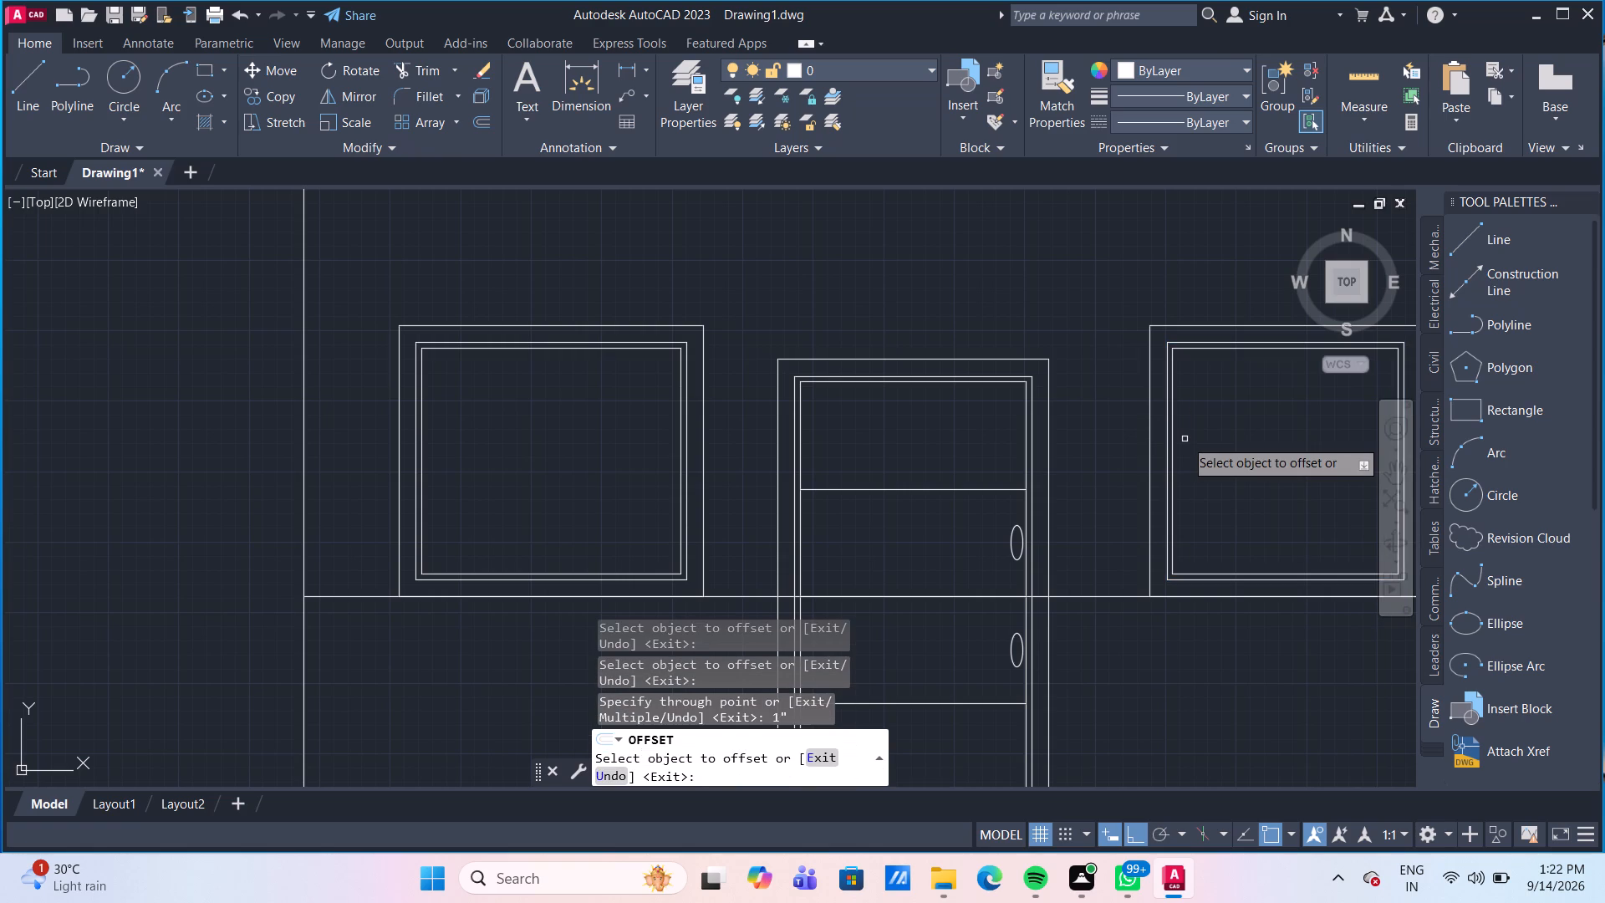
{"action": "key", "text": "Escape"}
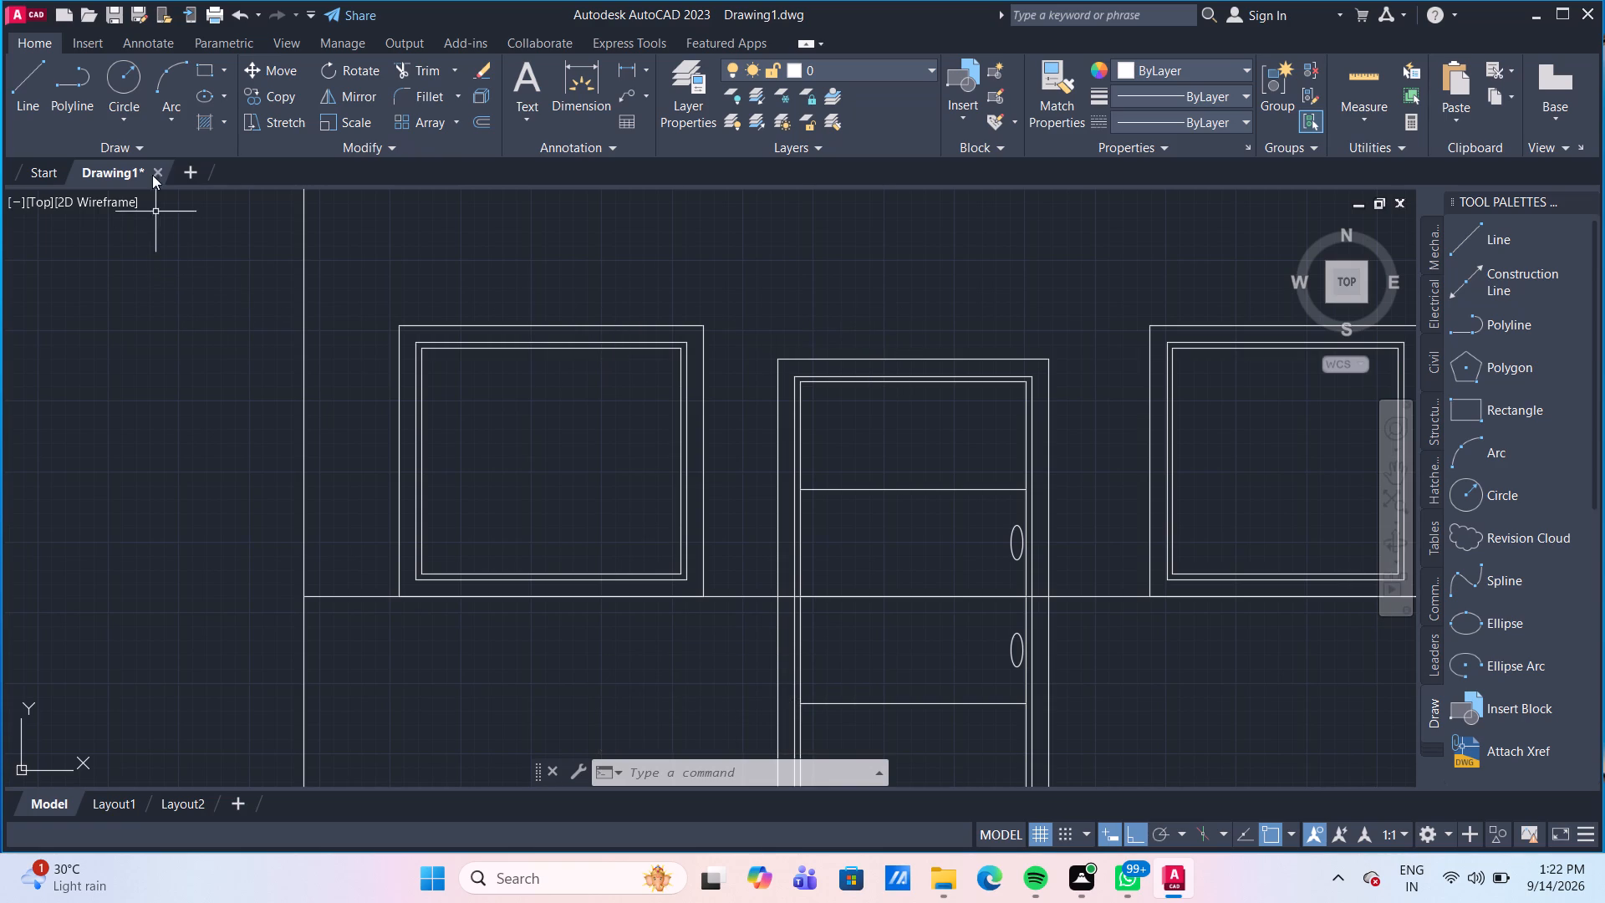
Draw a vertical centre line in the left-hand window between the top and bottom edges of its innermost rectangle.
{"action": "left_click", "coordinate": [14, 97]}
{"action": "scroll", "coordinate": [529, 364], "scroll_direction": "up", "scroll_amount": 1}
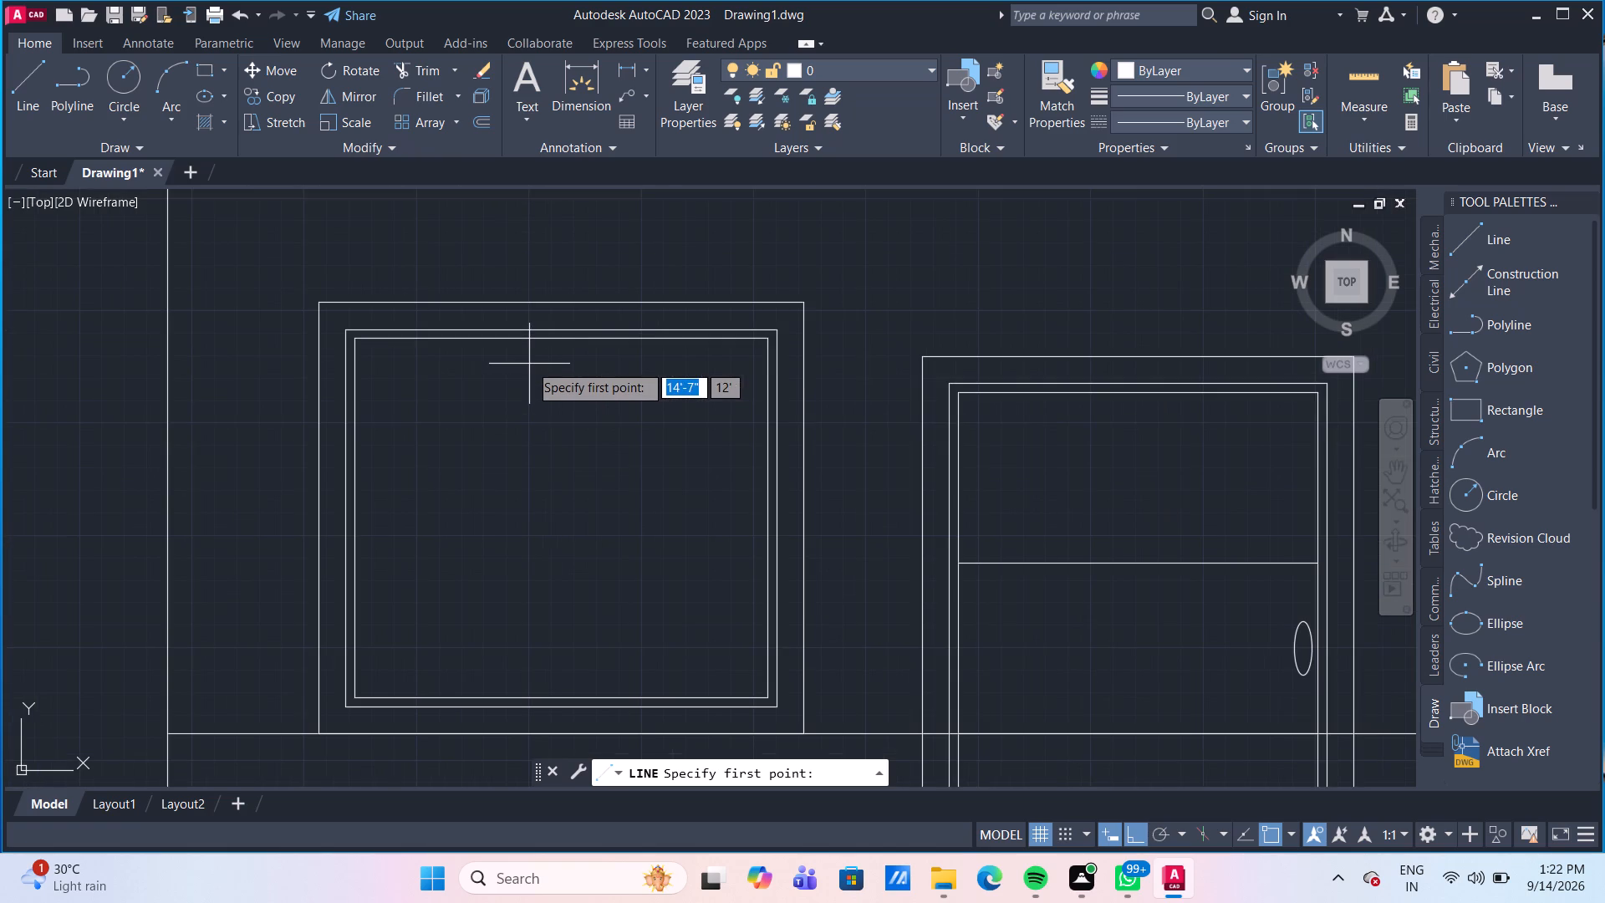
{"action": "left_click", "coordinate": [559, 335]}
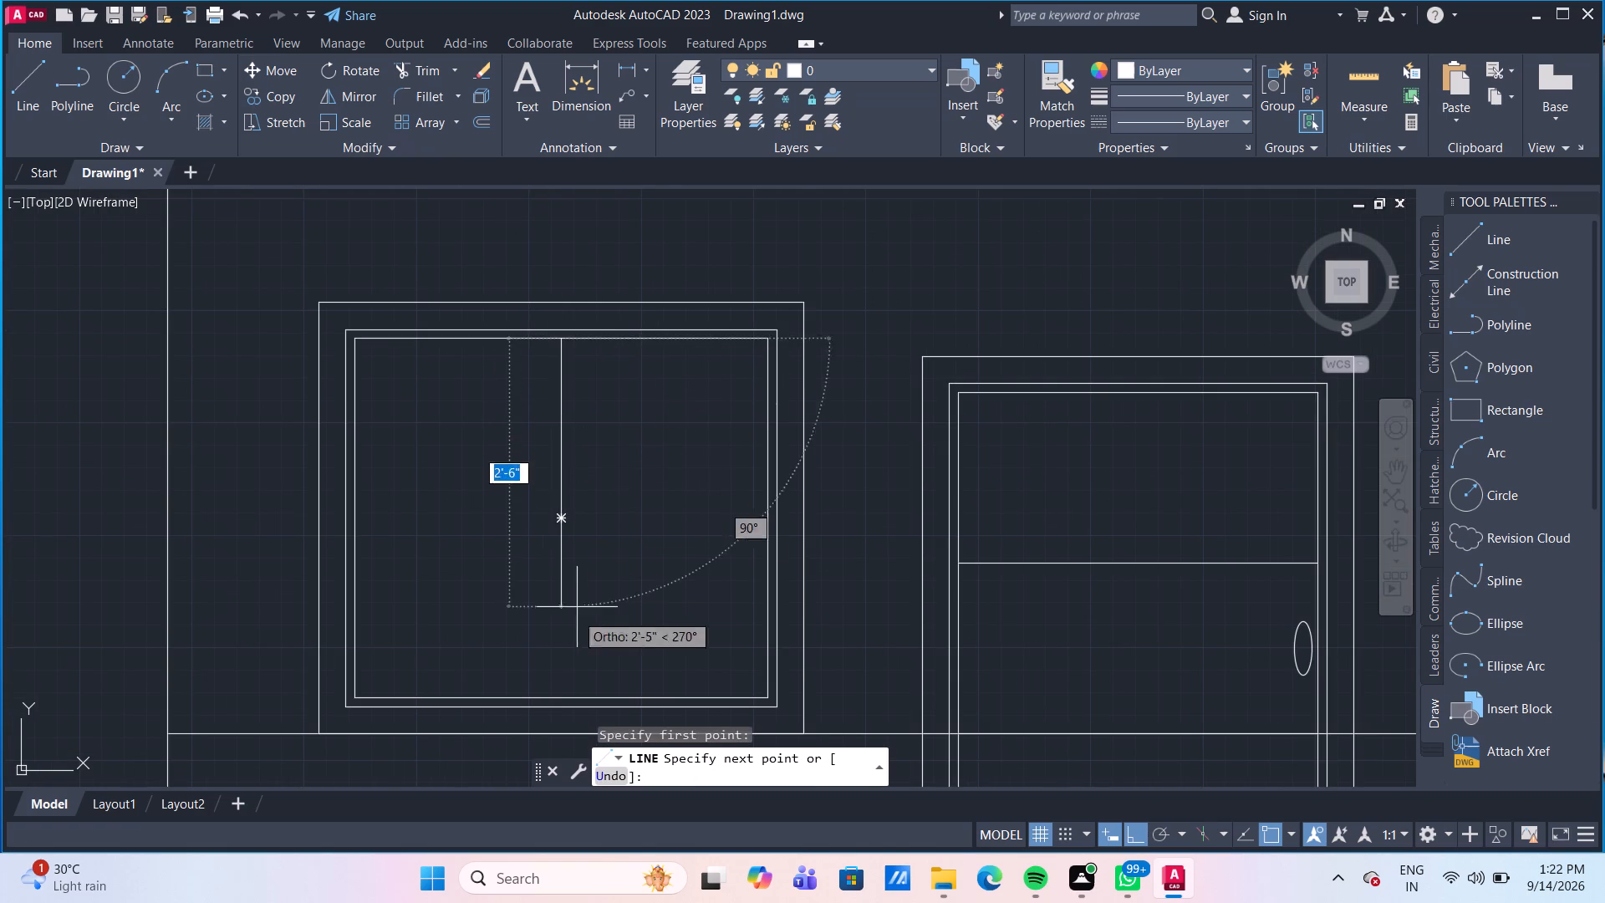
{"action": "left_click", "coordinate": [567, 700]}
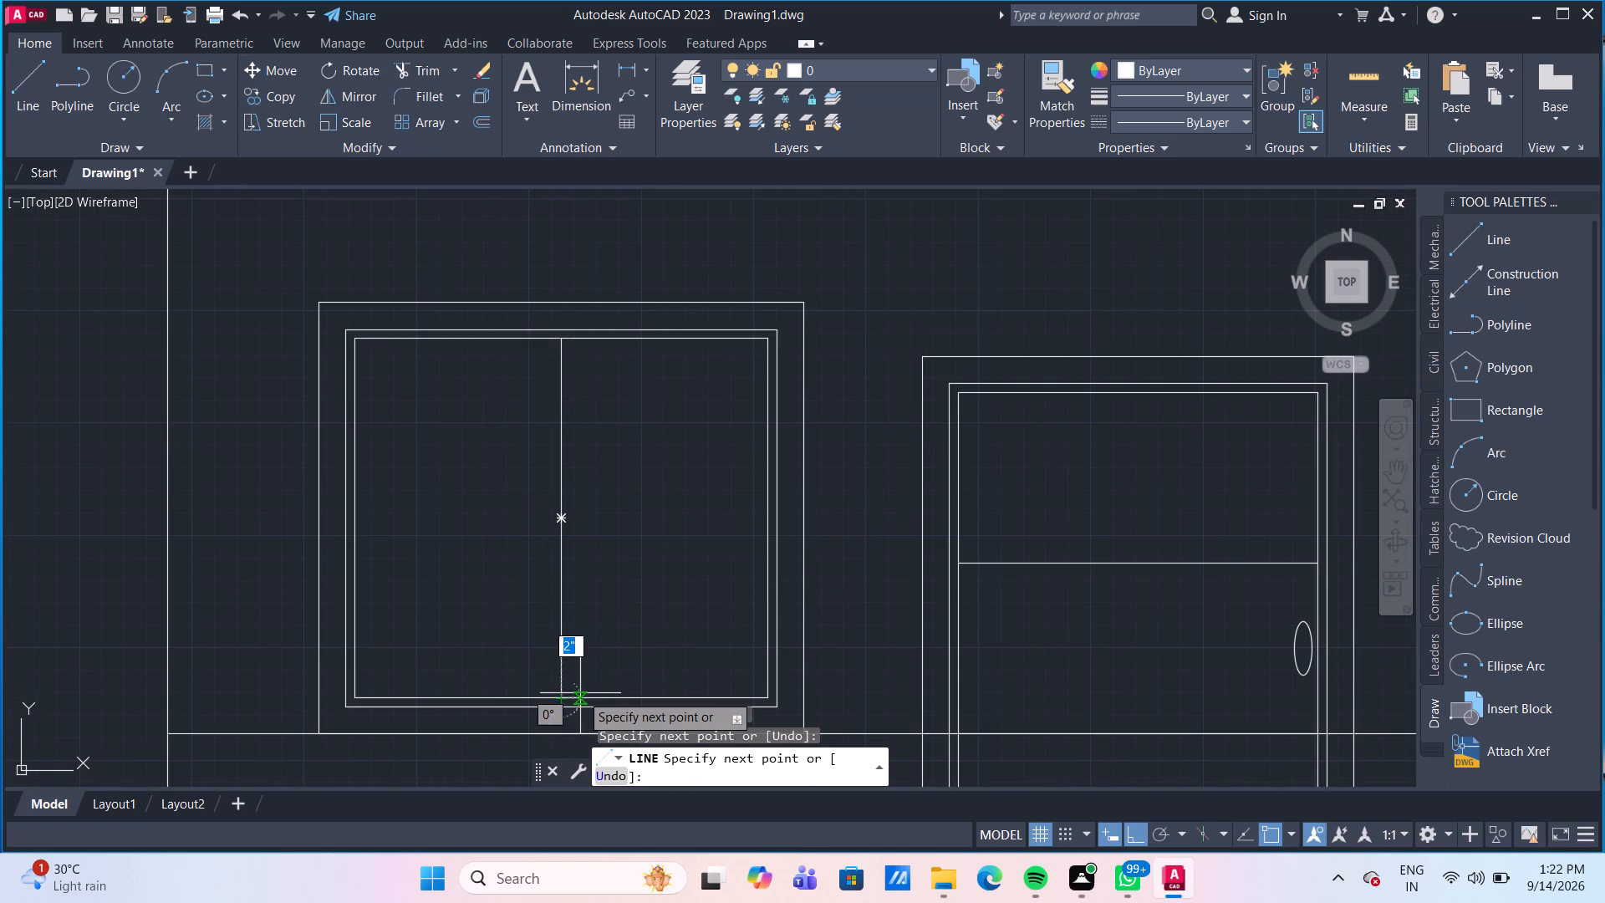
{"action": "key", "text": "Escape"}
Draw a vertical centre line in the right-hand window between the top and bottom edges of its innermost rectangle.
{"action": "scroll", "coordinate": [707, 615], "scroll_direction": "down", "scroll_amount": 1}
{"action": "middle_click_drag", "start_coordinate": [843, 615], "coordinate": [560, 508]}
{"action": "scroll", "coordinate": [843, 615], "scroll_direction": "down", "scroll_amount": 1}
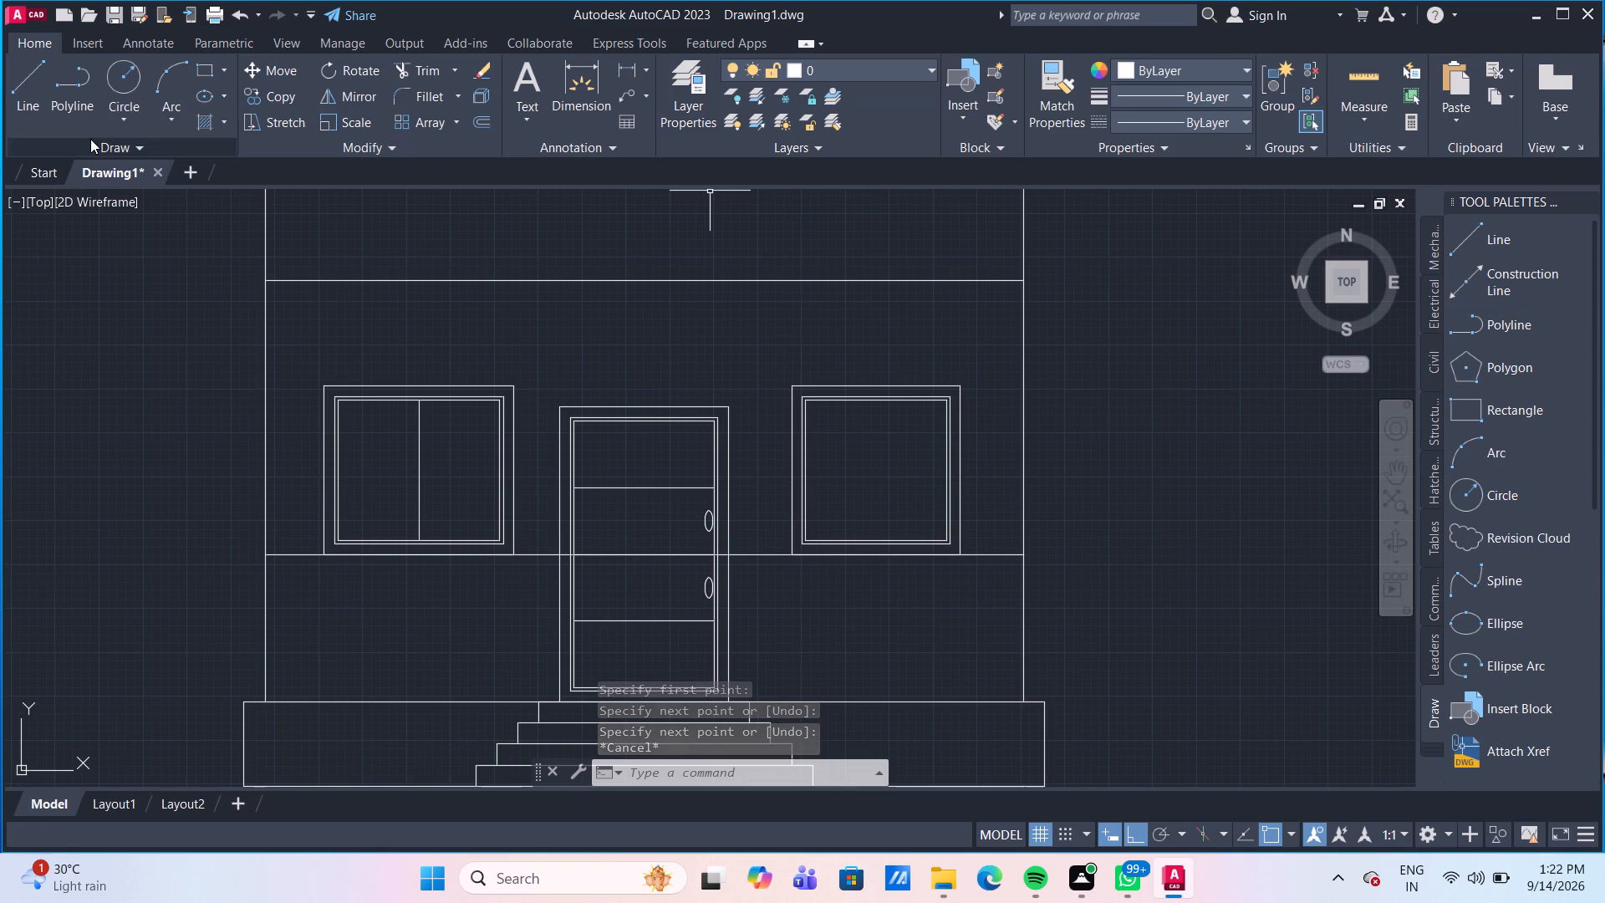
{"action": "left_click", "coordinate": [26, 89]}
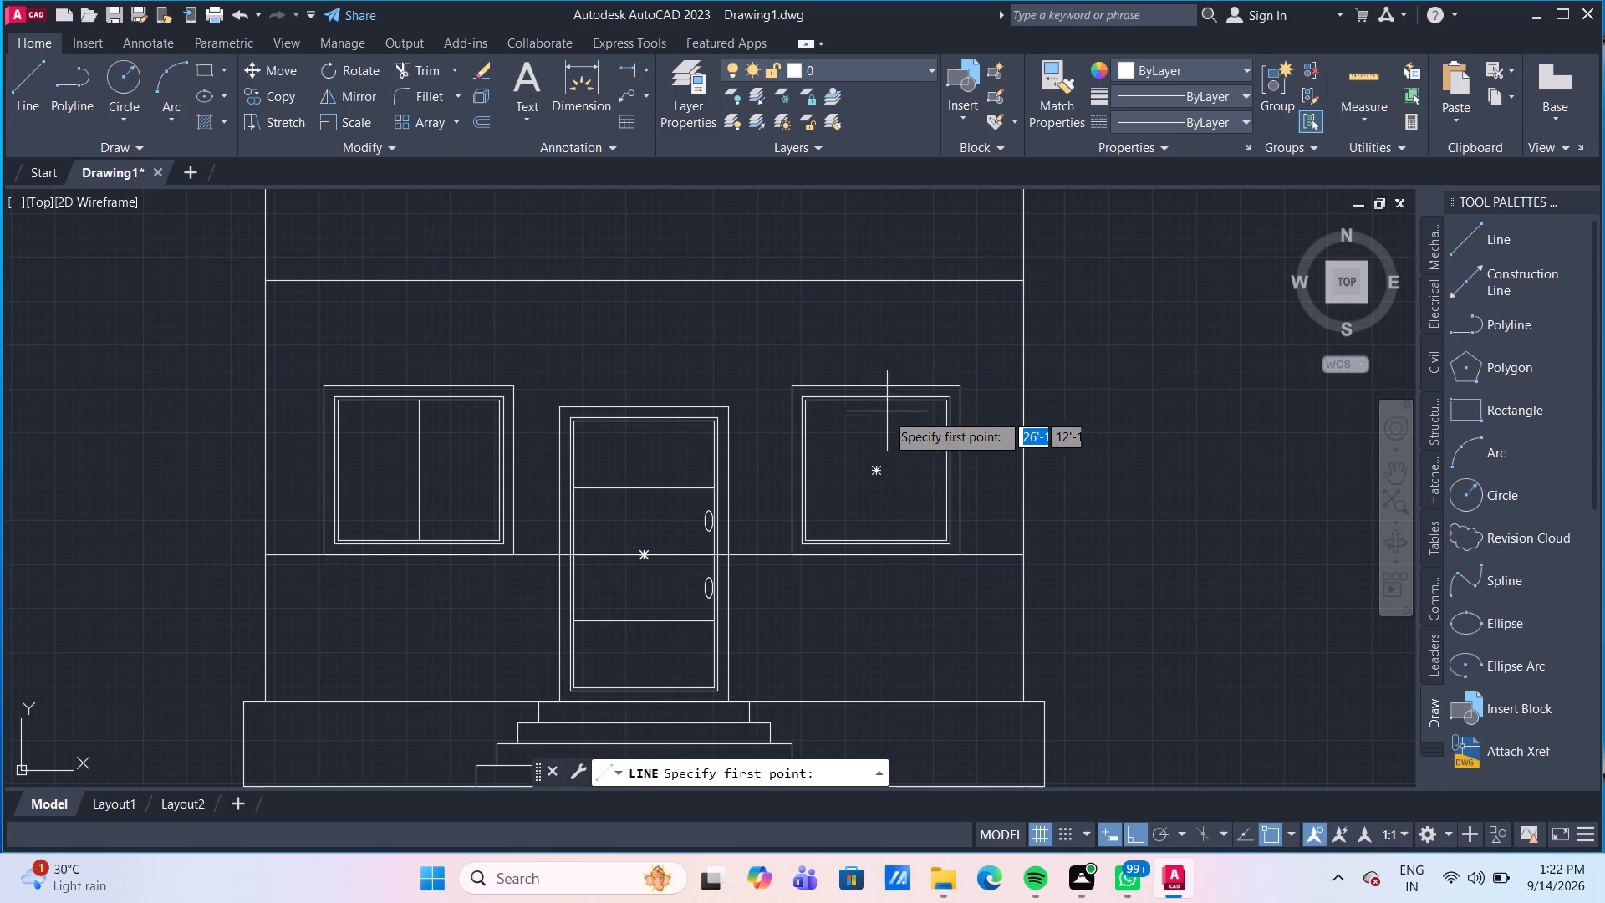
{"action": "scroll", "coordinate": [884, 414], "scroll_direction": "up", "scroll_amount": 1}
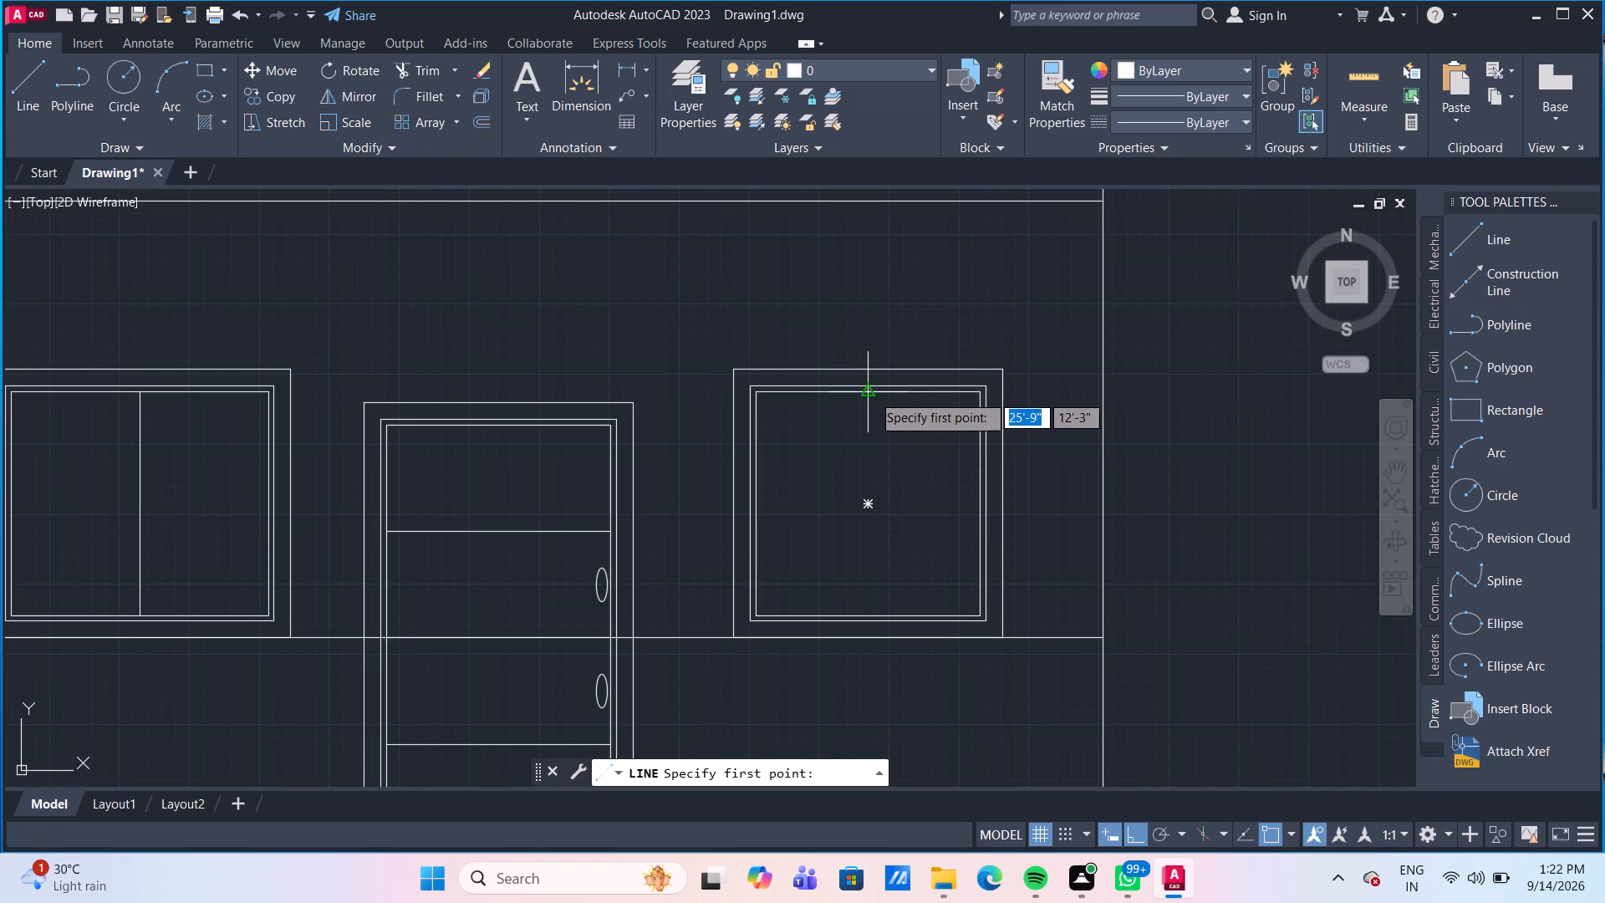
{"action": "left_click", "coordinate": [867, 393]}
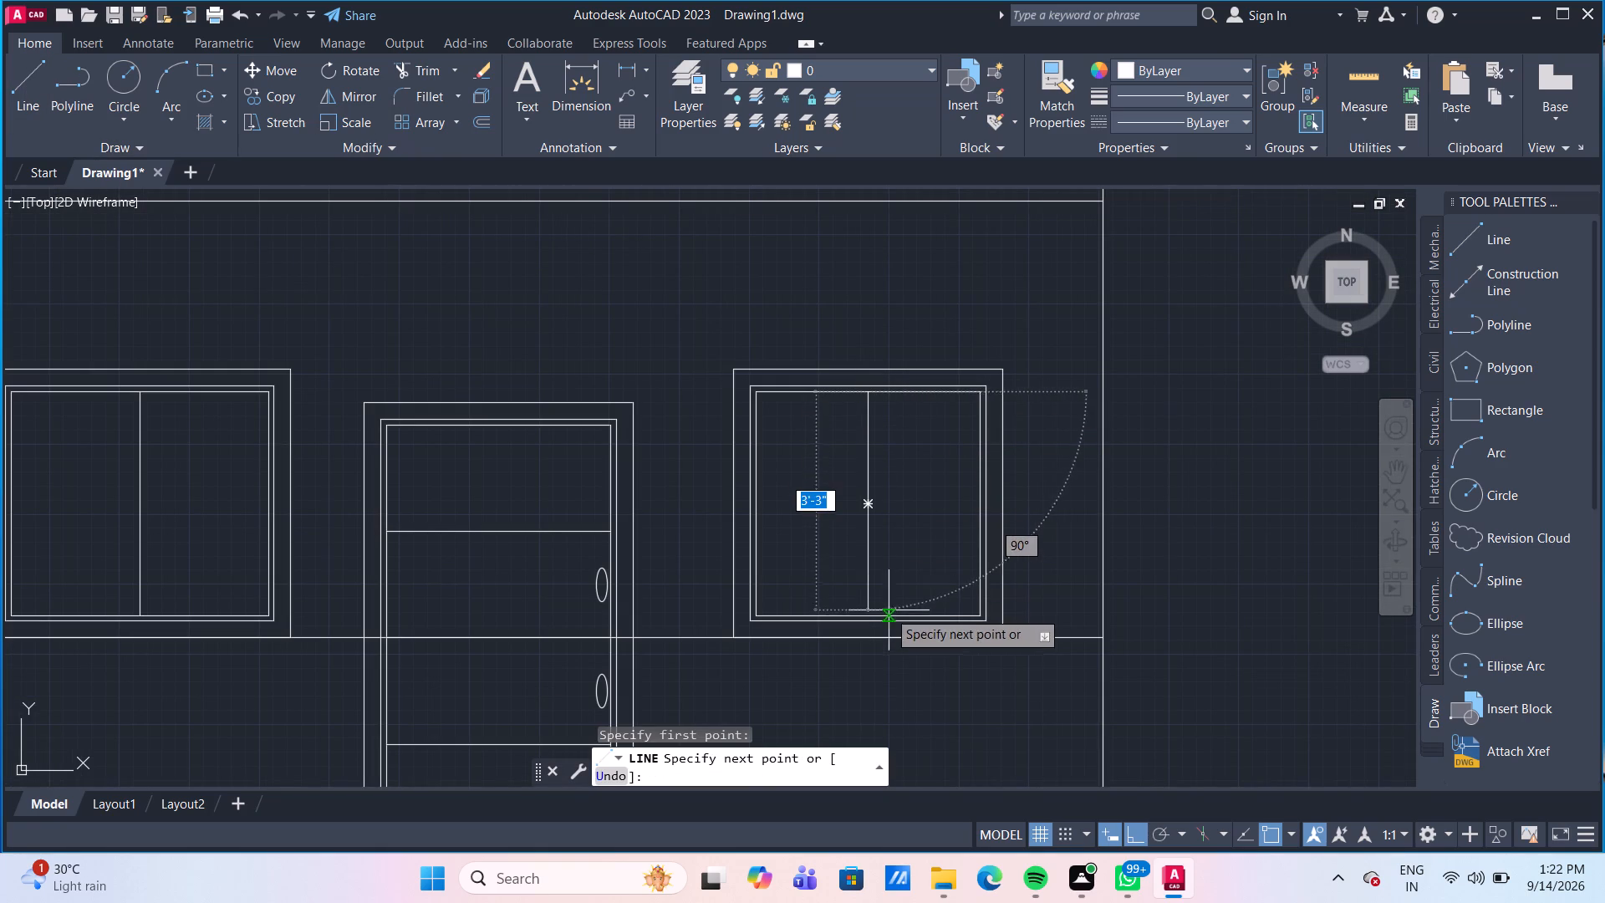
{"action": "left_click", "coordinate": [866, 614]}
{"action": "key", "text": "Escape"}
Offset the right-hand window's vertical centre line 0.5" to each side.
{"action": "scroll", "coordinate": [879, 543], "scroll_direction": "up", "scroll_amount": 1}
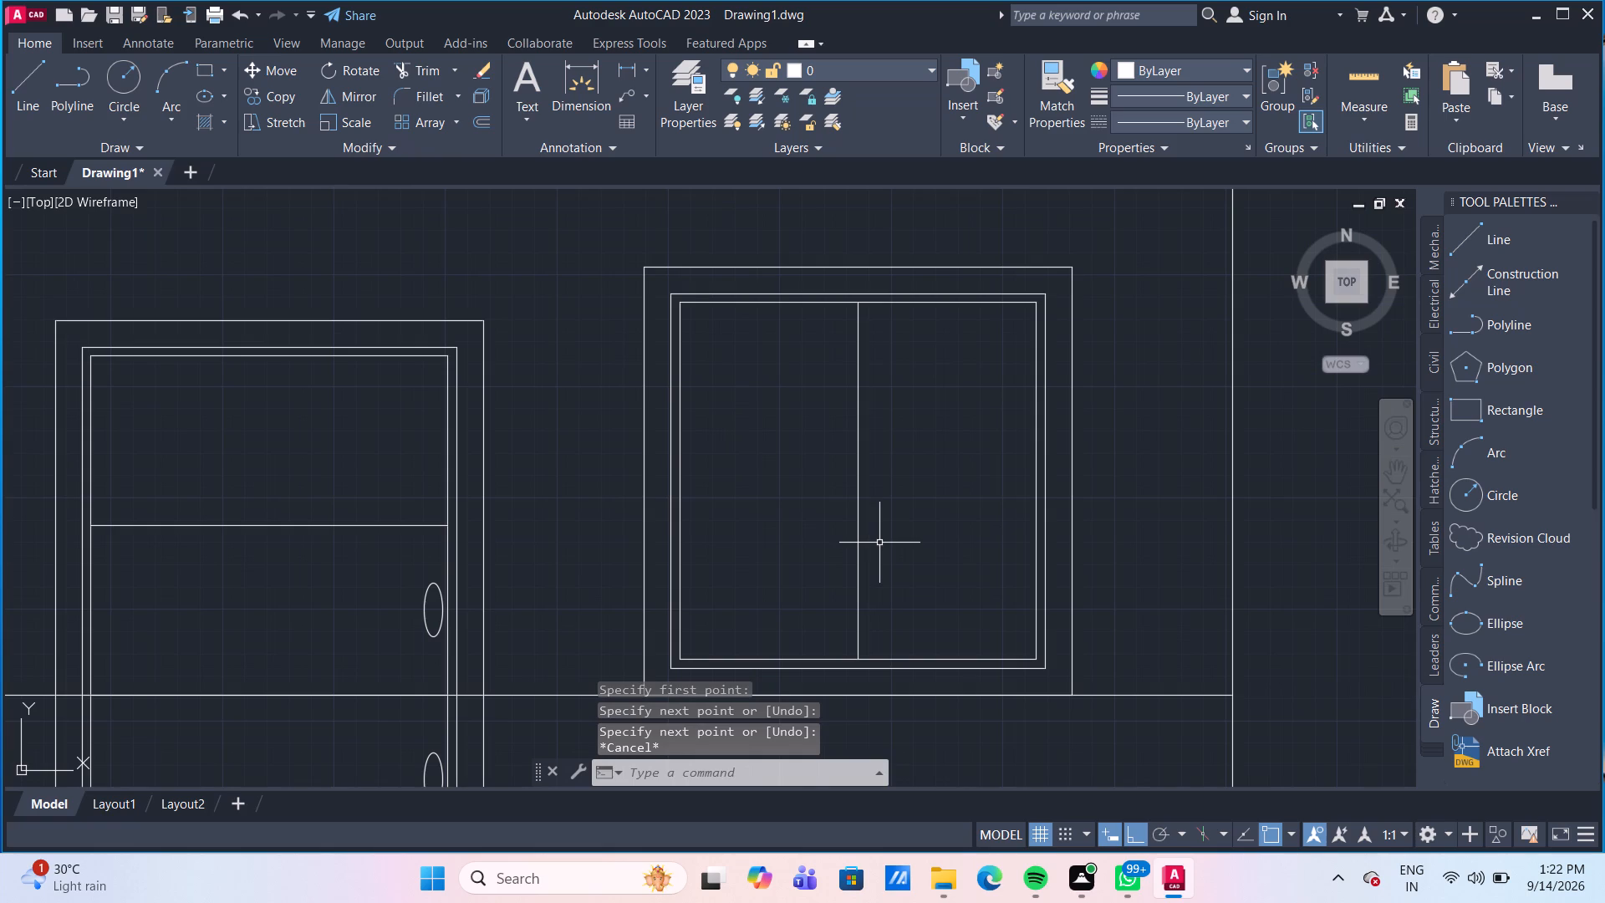
{"action": "key", "text": "o"}
{"action": "key", "text": "Return"}
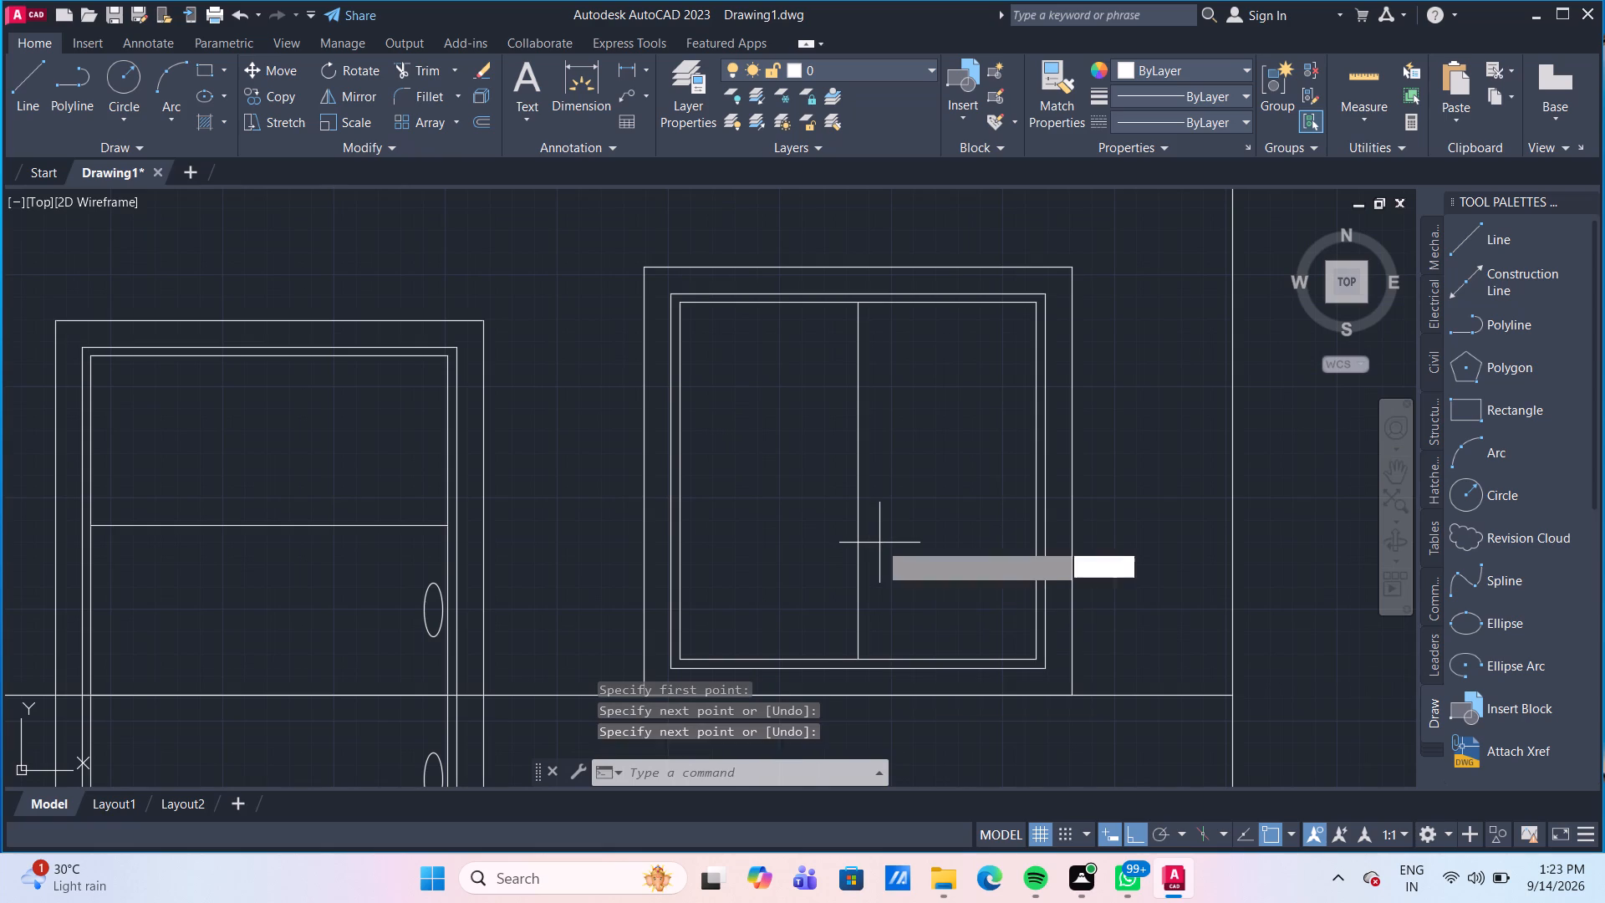
{"action": "key", "text": "Return"}
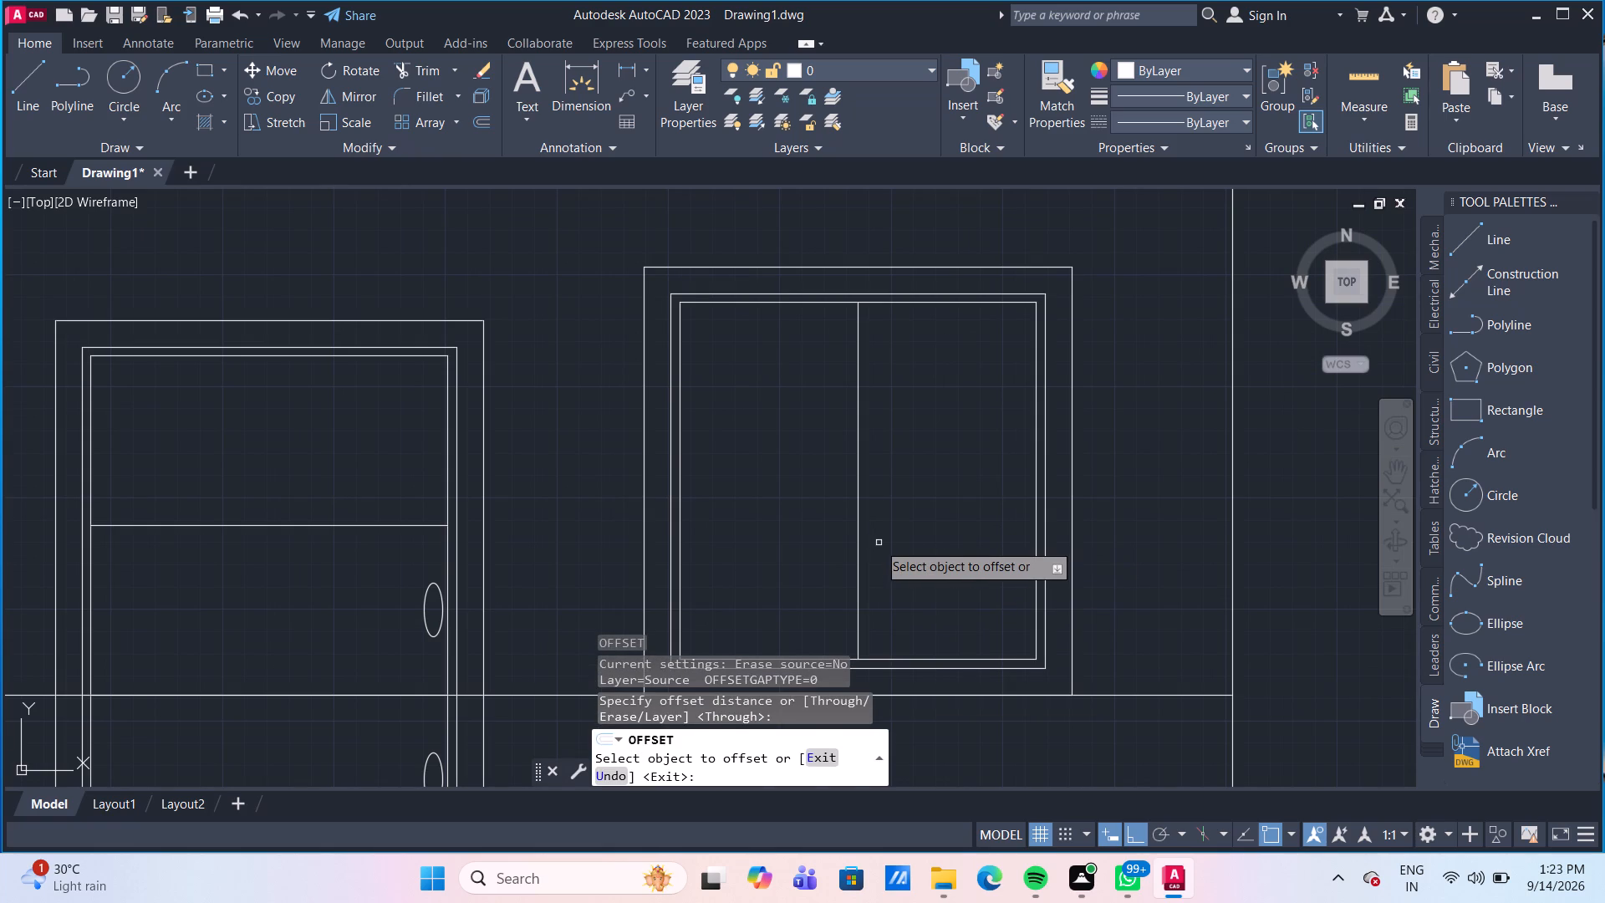
{"action": "left_click", "coordinate": [856, 540]}
{"action": "type", "text": "0.5\""}
{"action": "key", "text": "Return"}
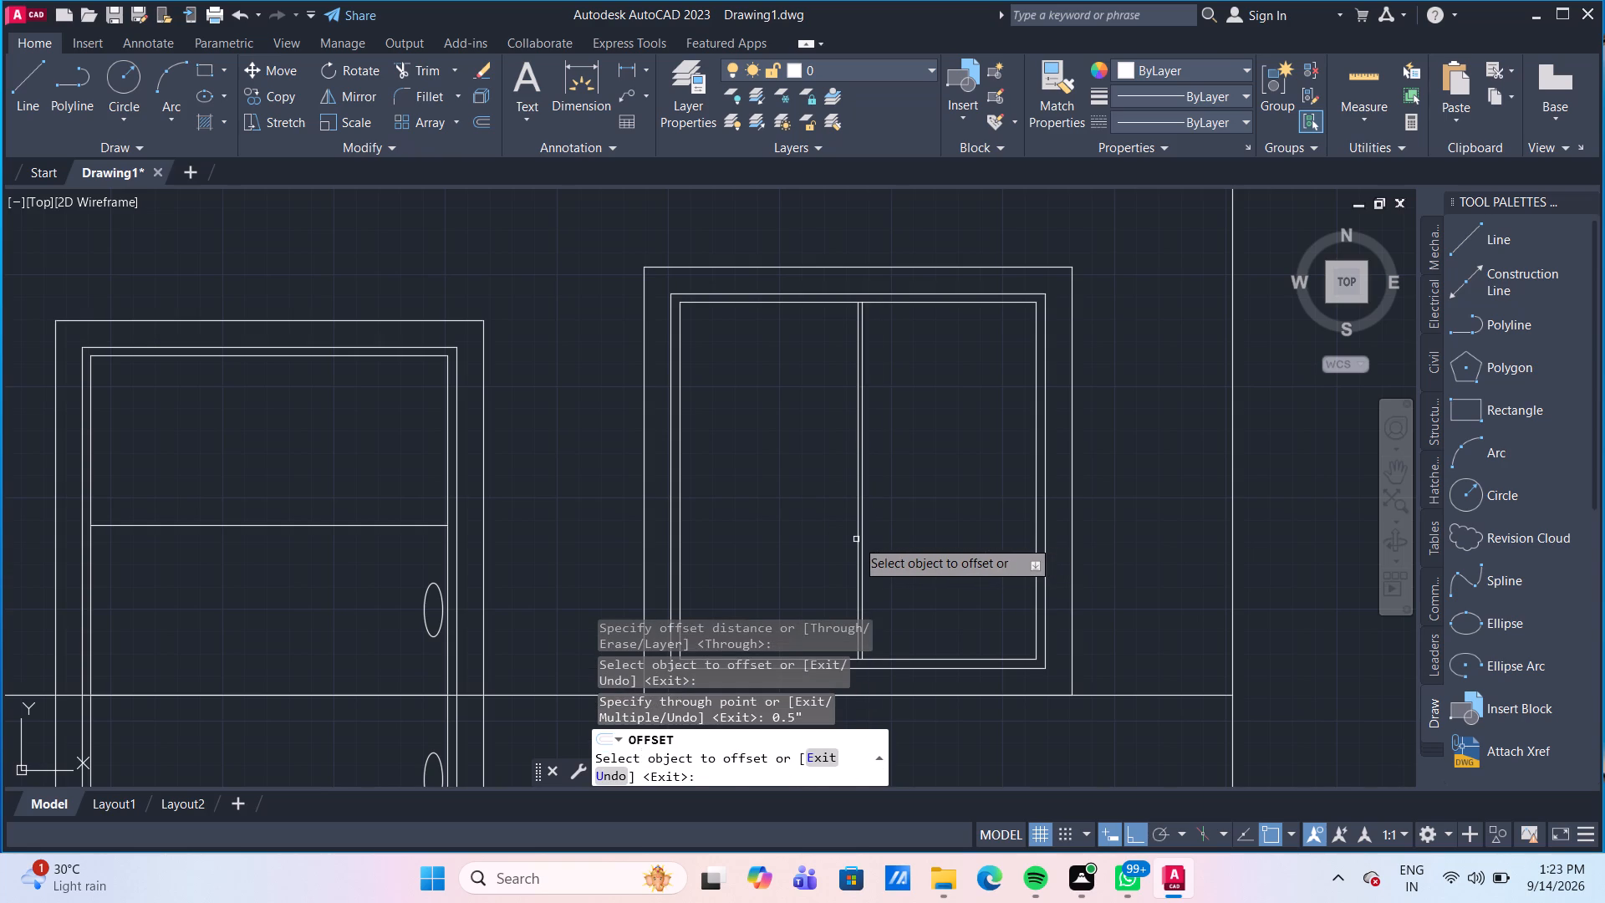
{"action": "left_click", "coordinate": [856, 539]}
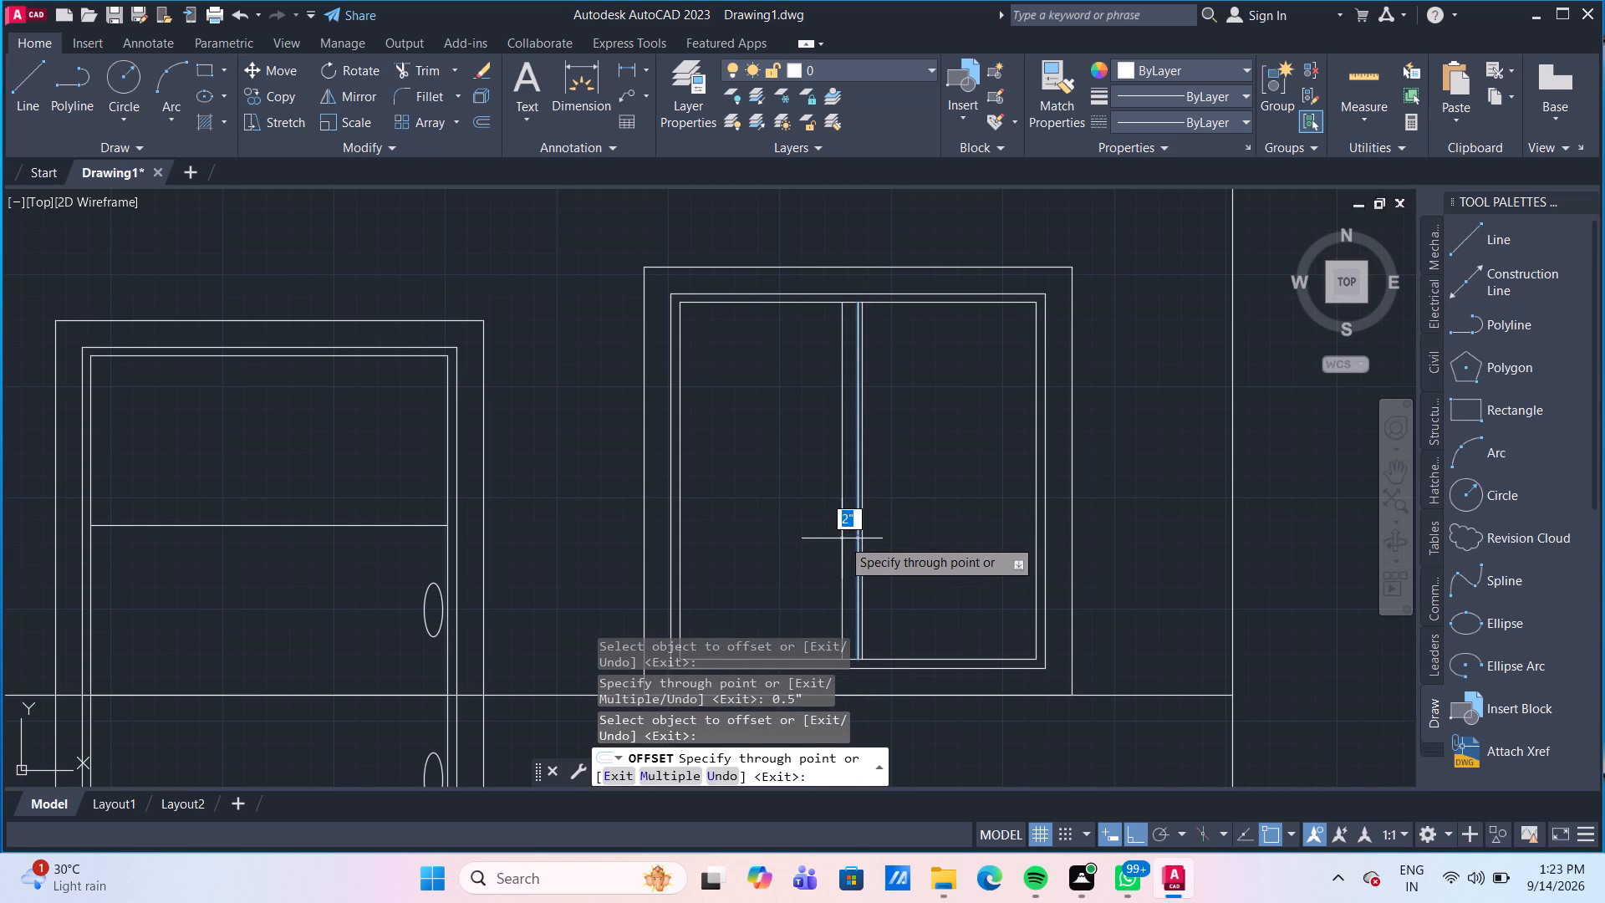
{"action": "type", "text": "0.5\""}
{"action": "key", "text": "Return"}
Offset the left-hand window's vertical centre line 0.5" to each side.
{"action": "scroll", "coordinate": [380, 619], "scroll_direction": "down", "scroll_amount": 2}
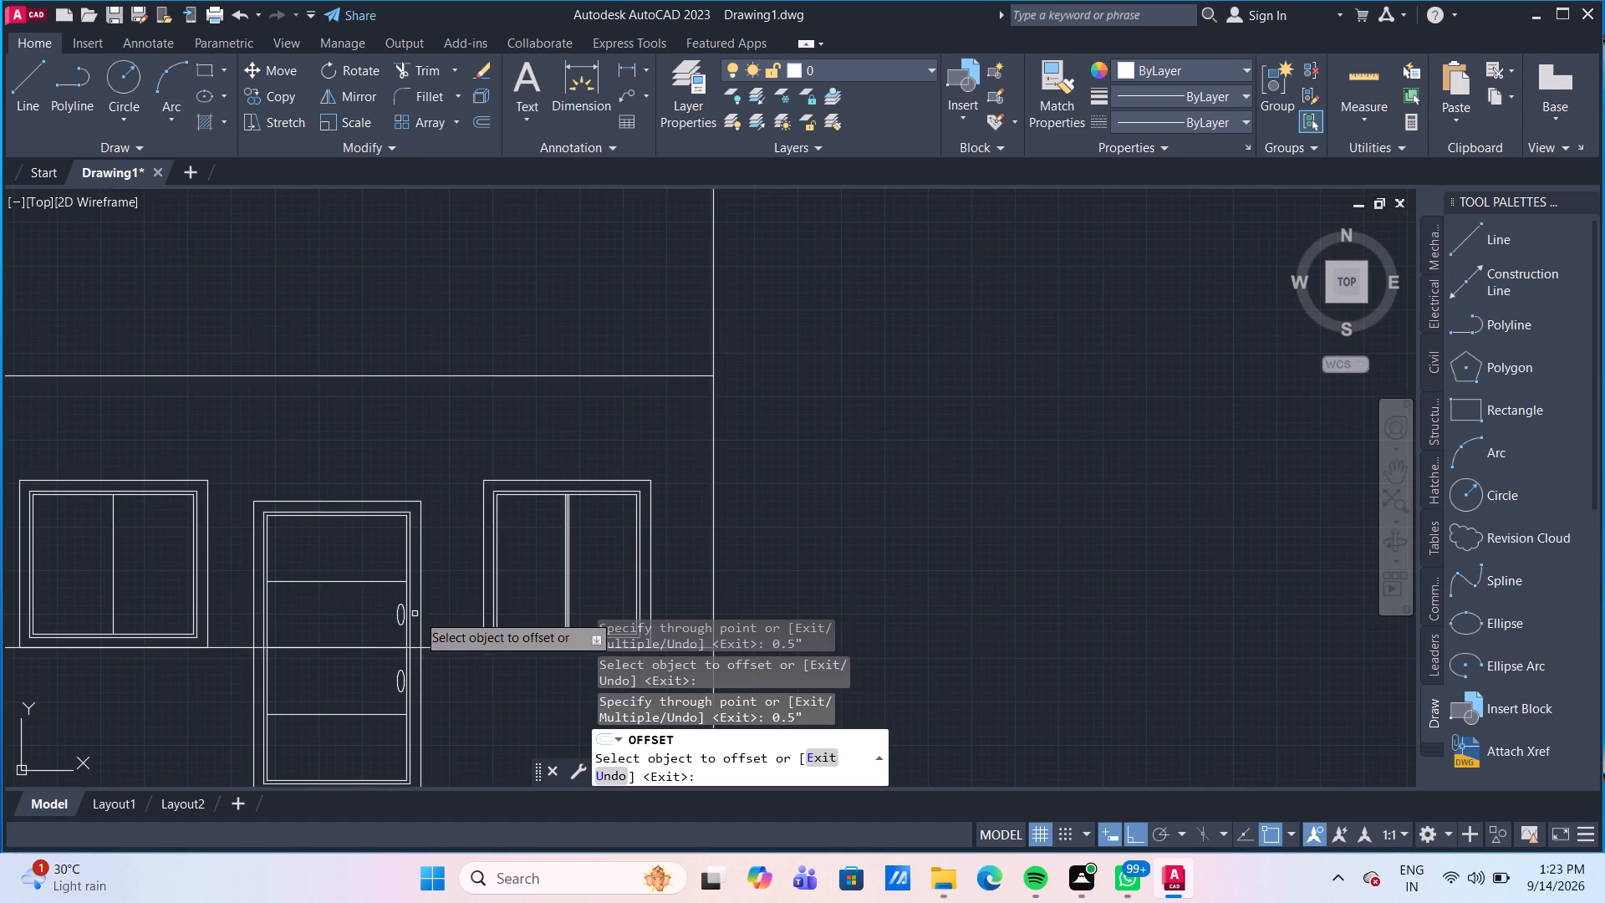
{"action": "middle_click_drag", "start_coordinate": [124, 562], "coordinate": [352, 549]}
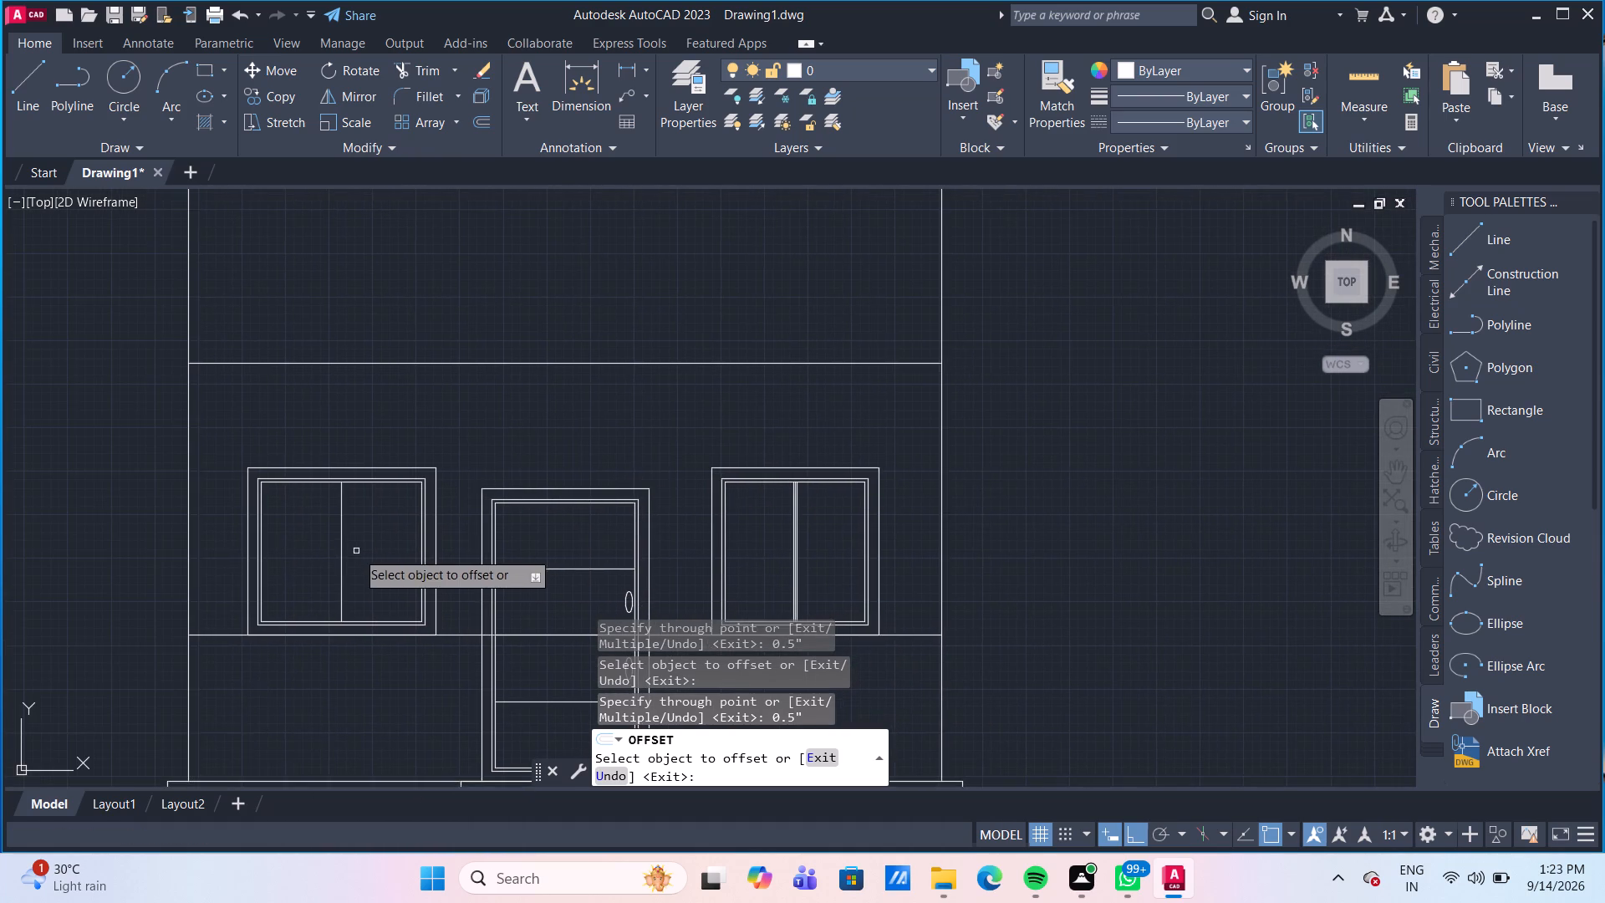
{"action": "scroll", "coordinate": [351, 554], "scroll_direction": "up", "scroll_amount": 2}
{"action": "left_click", "coordinate": [319, 551]}
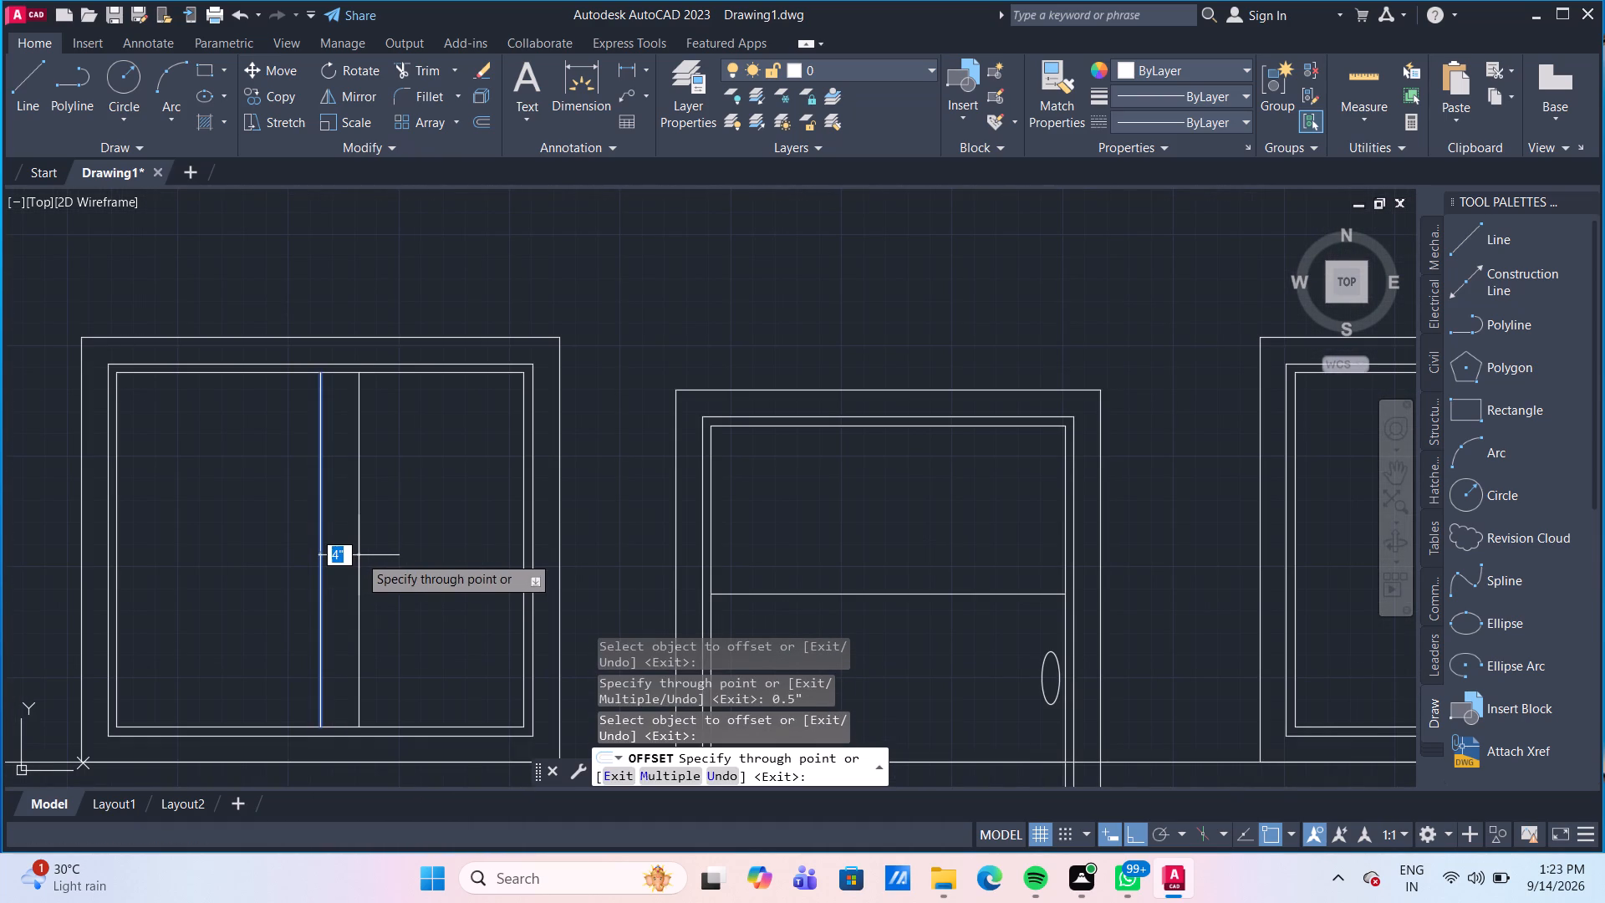
{"action": "type", "text": "0.5\""}
{"action": "key", "text": "Return"}
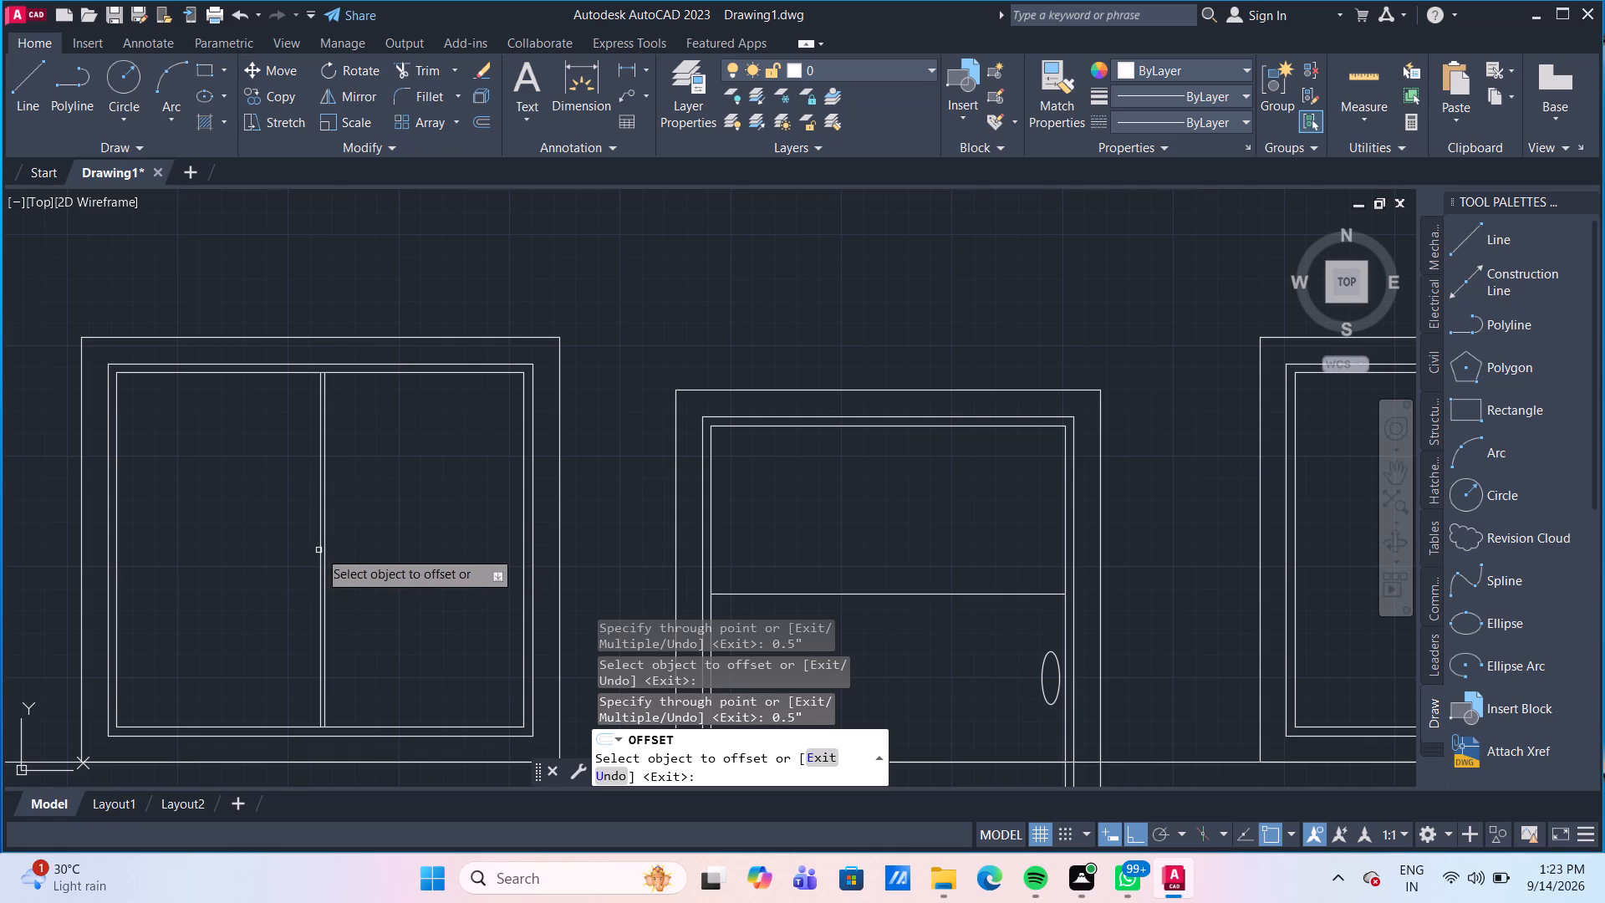
{"action": "left_click", "coordinate": [319, 550]}
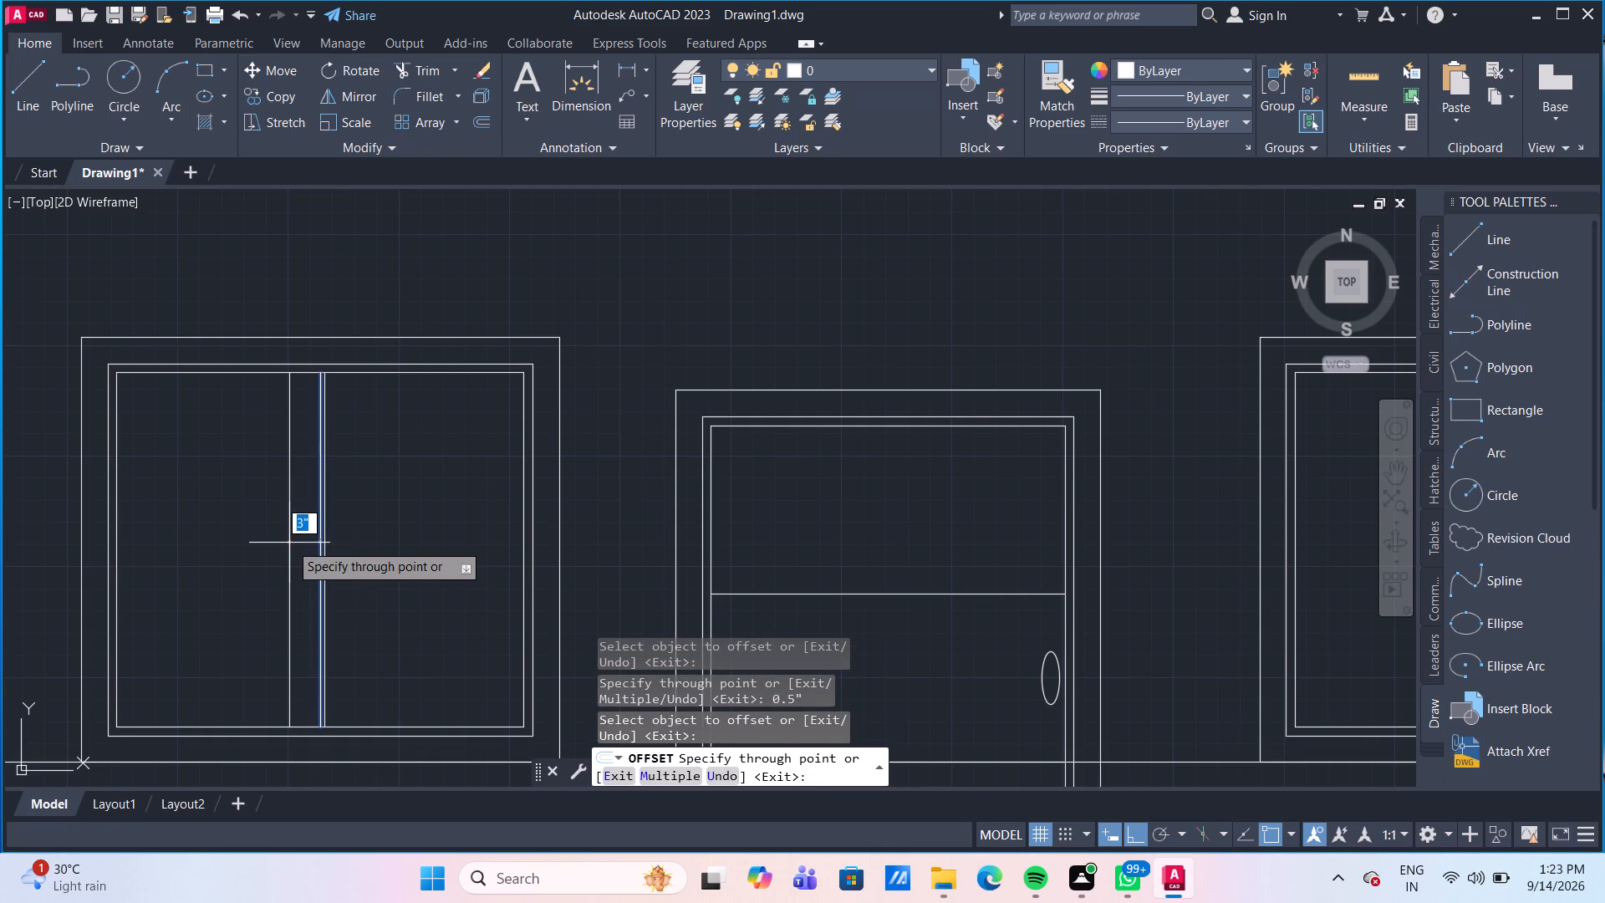
{"action": "type", "text": "0.5\""}
{"action": "key", "text": "Return"}
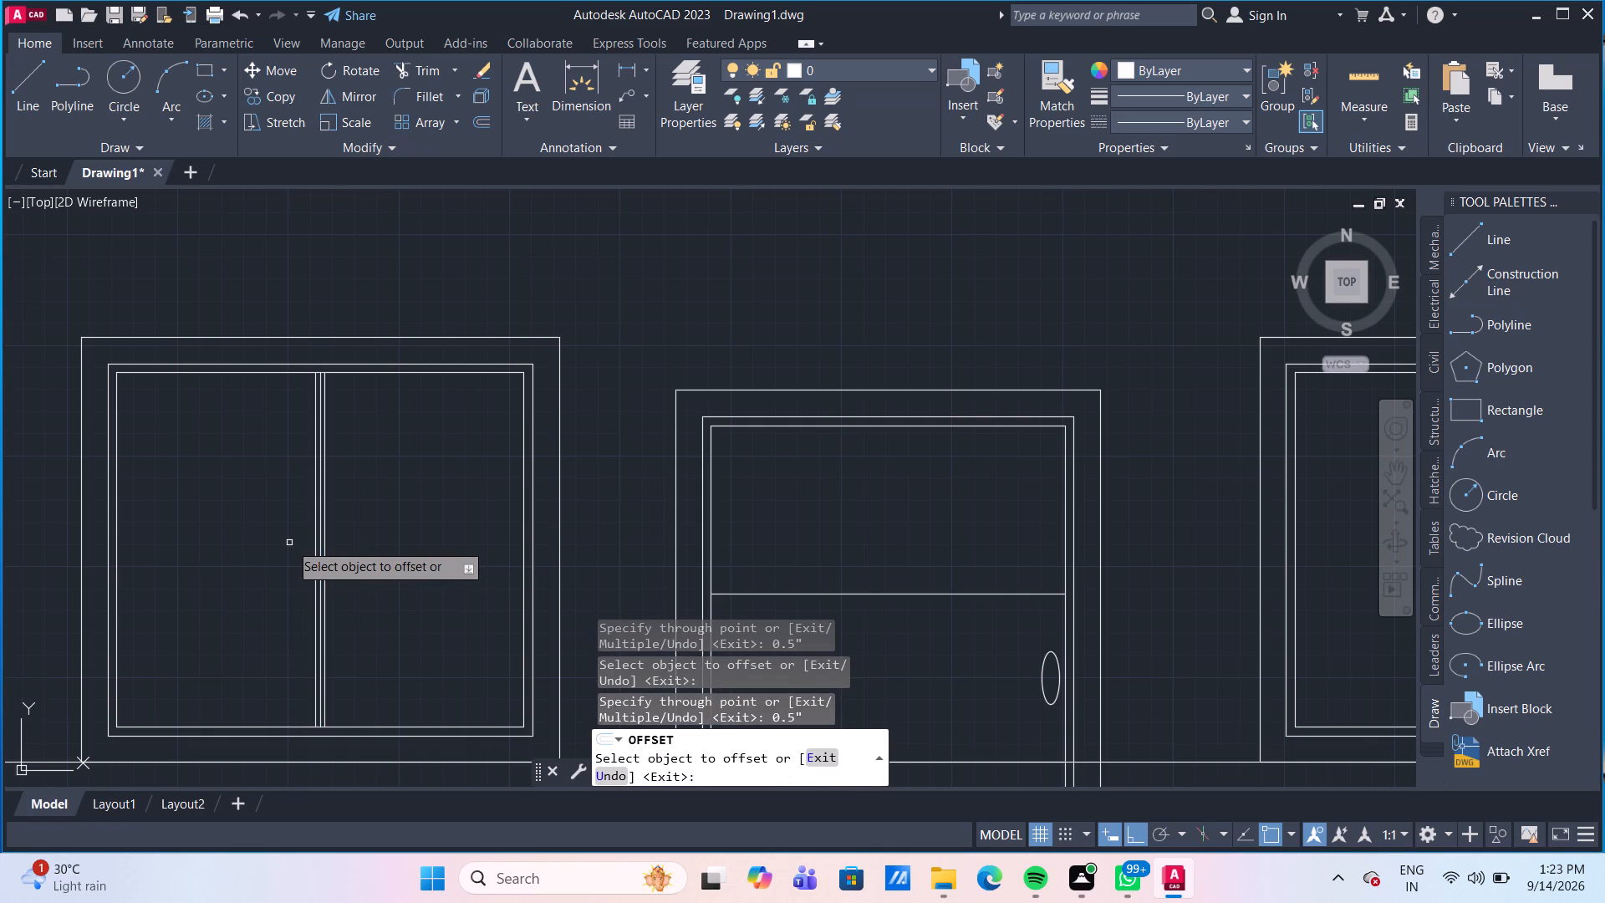
{"action": "key", "text": "Escape"}
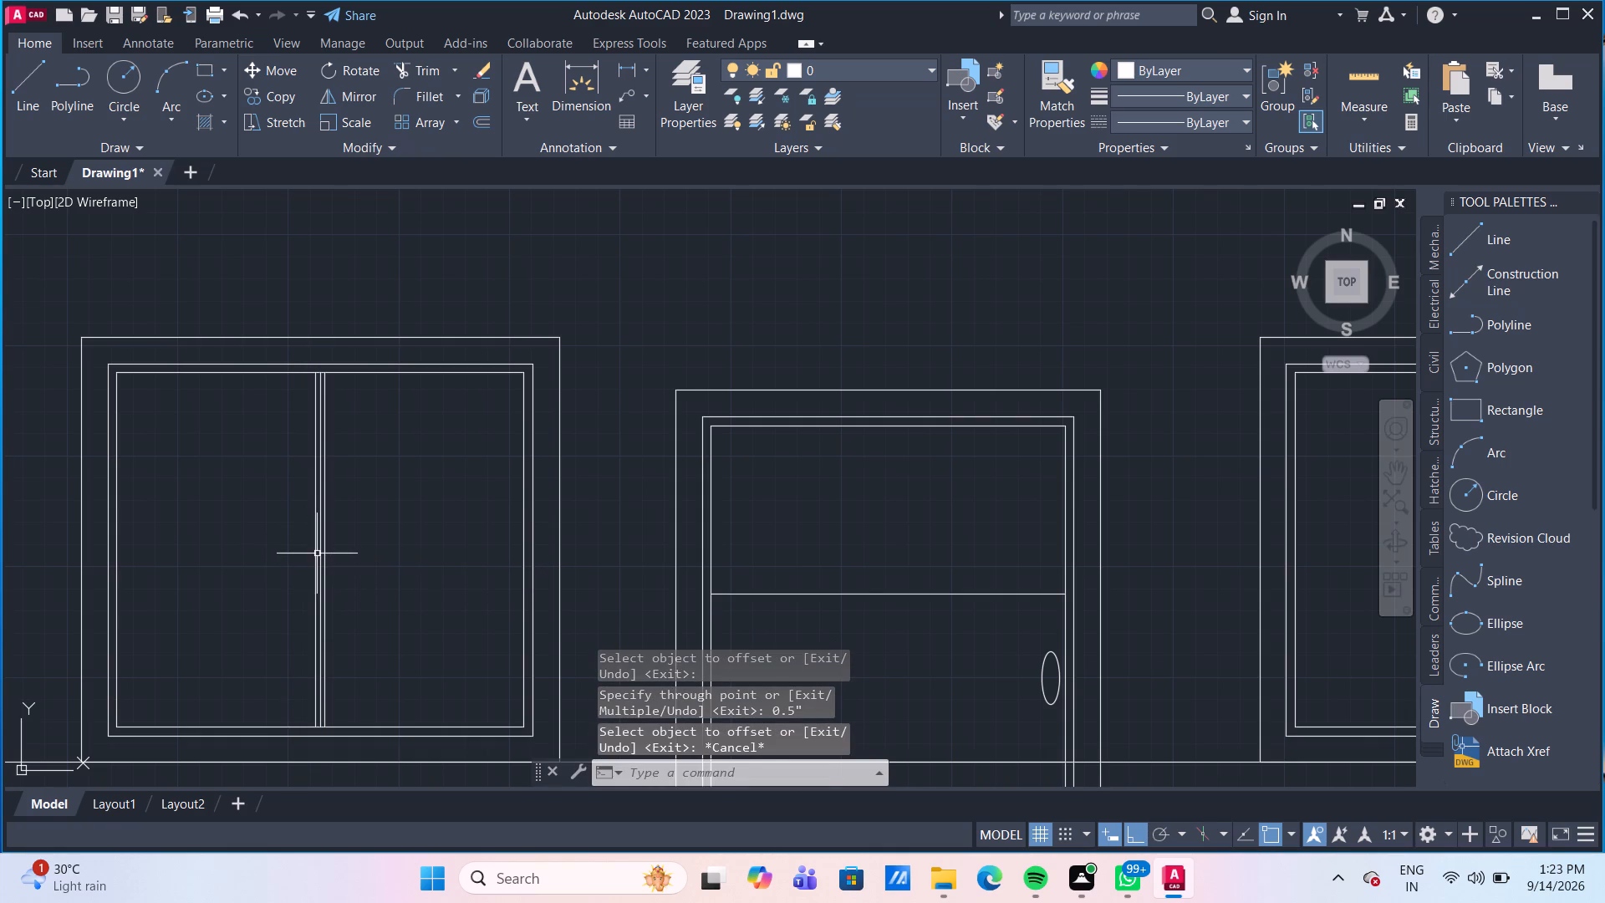
Delete the original vertical centre lines of both windows, keeping the offset pairs as mullions.
{"action": "left_click", "coordinate": [319, 554]}
{"action": "middle_click_drag", "start_coordinate": [1353, 661], "coordinate": [1252, 658]}
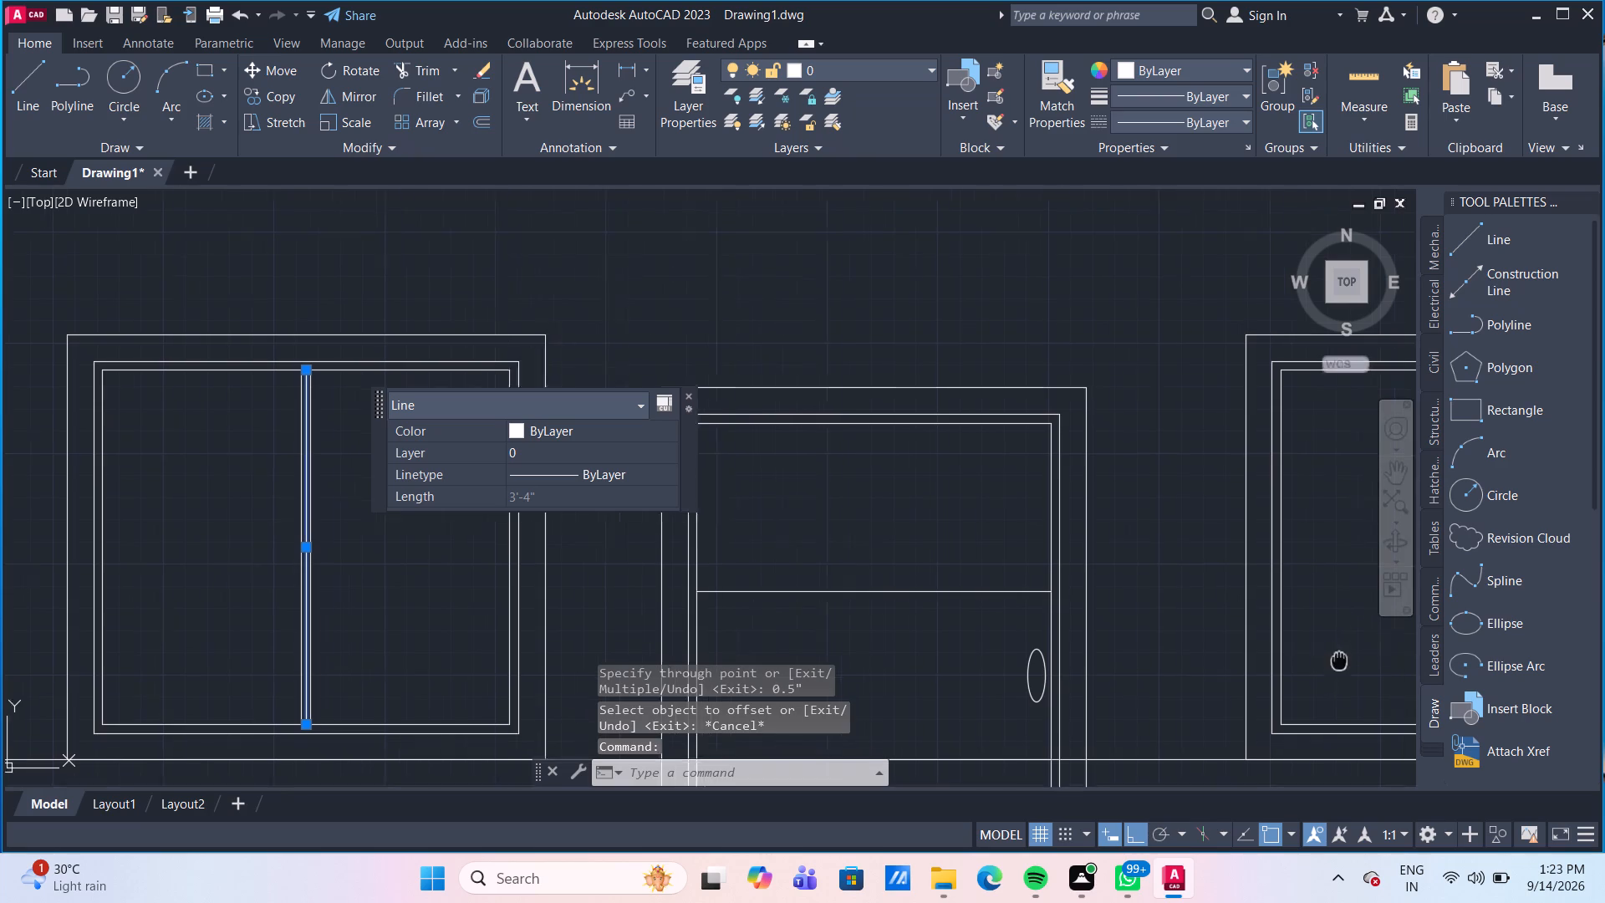
{"action": "middle_click_drag", "start_coordinate": [1252, 658], "coordinate": [923, 656]}
{"action": "scroll", "coordinate": [954, 640], "scroll_direction": "down", "scroll_amount": 1}
{"action": "scroll", "coordinate": [1004, 621], "scroll_direction": "up", "scroll_amount": 2}
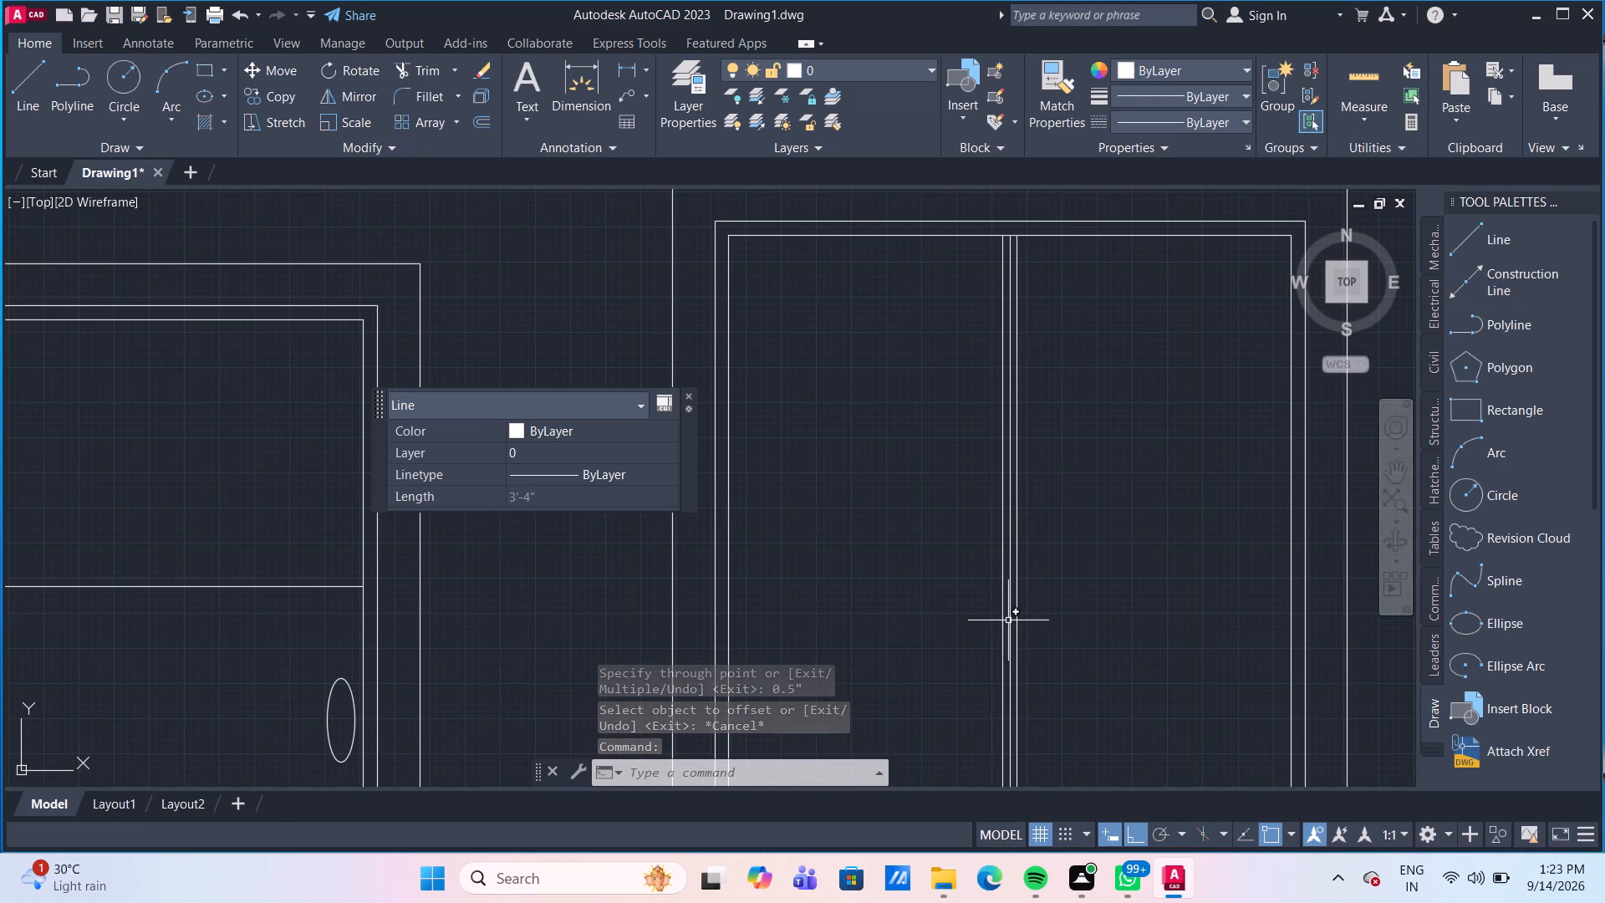
{"action": "left_click", "coordinate": [1009, 620]}
{"action": "key", "text": "Delete"}
Trim the inner frame segments between the two mullion lines at the top and bottom of the left-hand window.
{"action": "scroll", "coordinate": [957, 590], "scroll_direction": "down", "scroll_amount": 3}
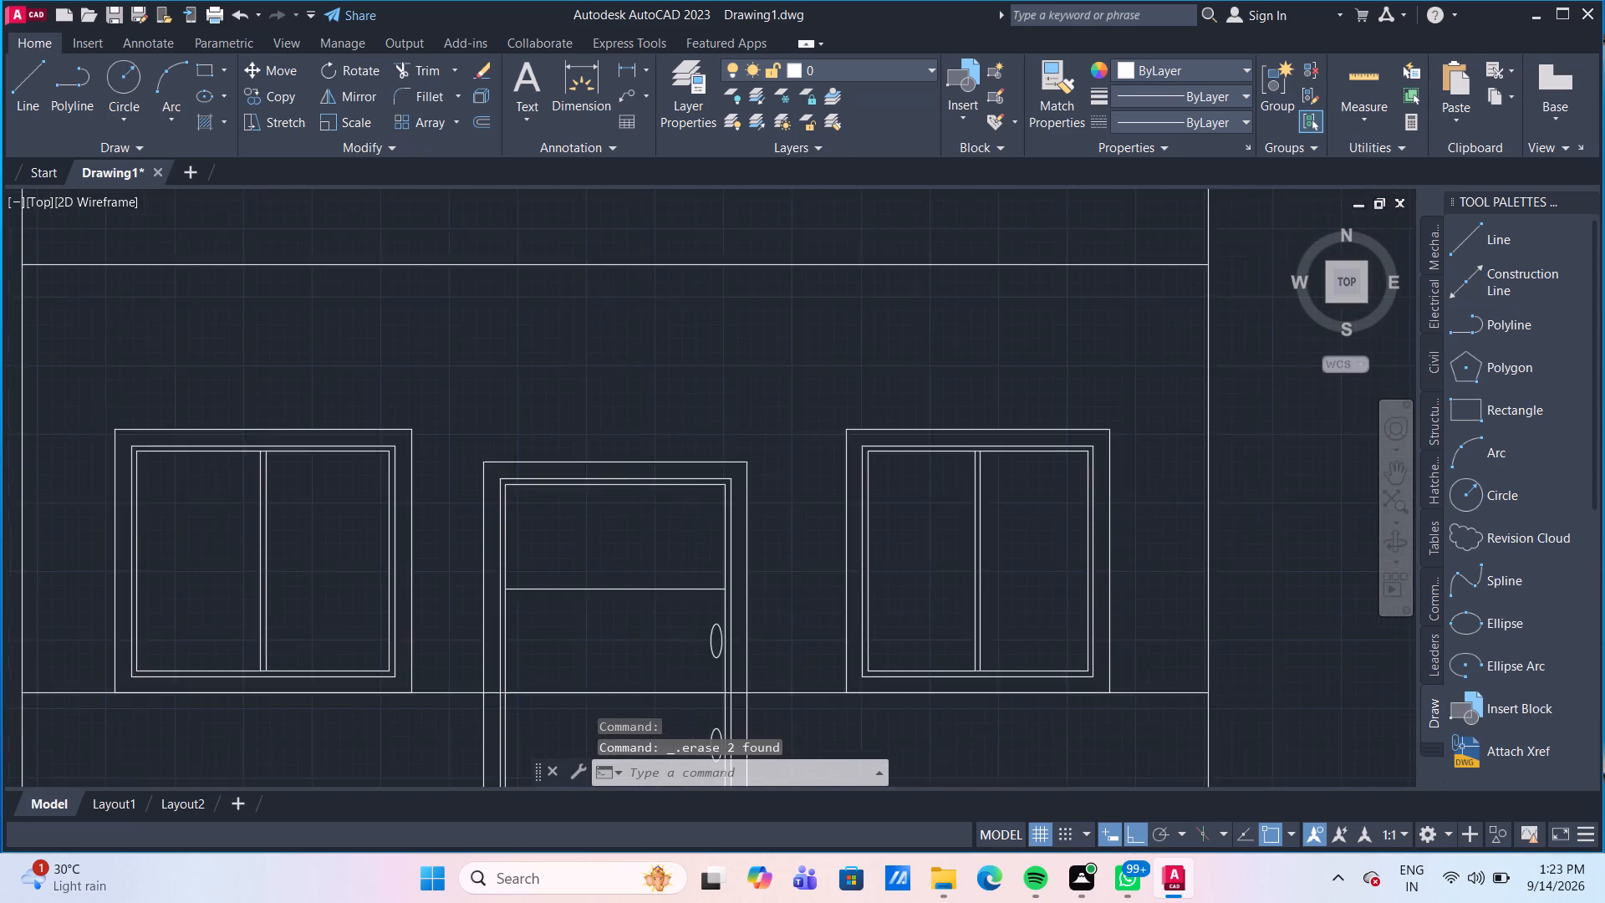
{"action": "scroll", "coordinate": [562, 606], "scroll_direction": "up", "scroll_amount": 1}
{"action": "middle_click_drag", "start_coordinate": [562, 606], "coordinate": [579, 484]}
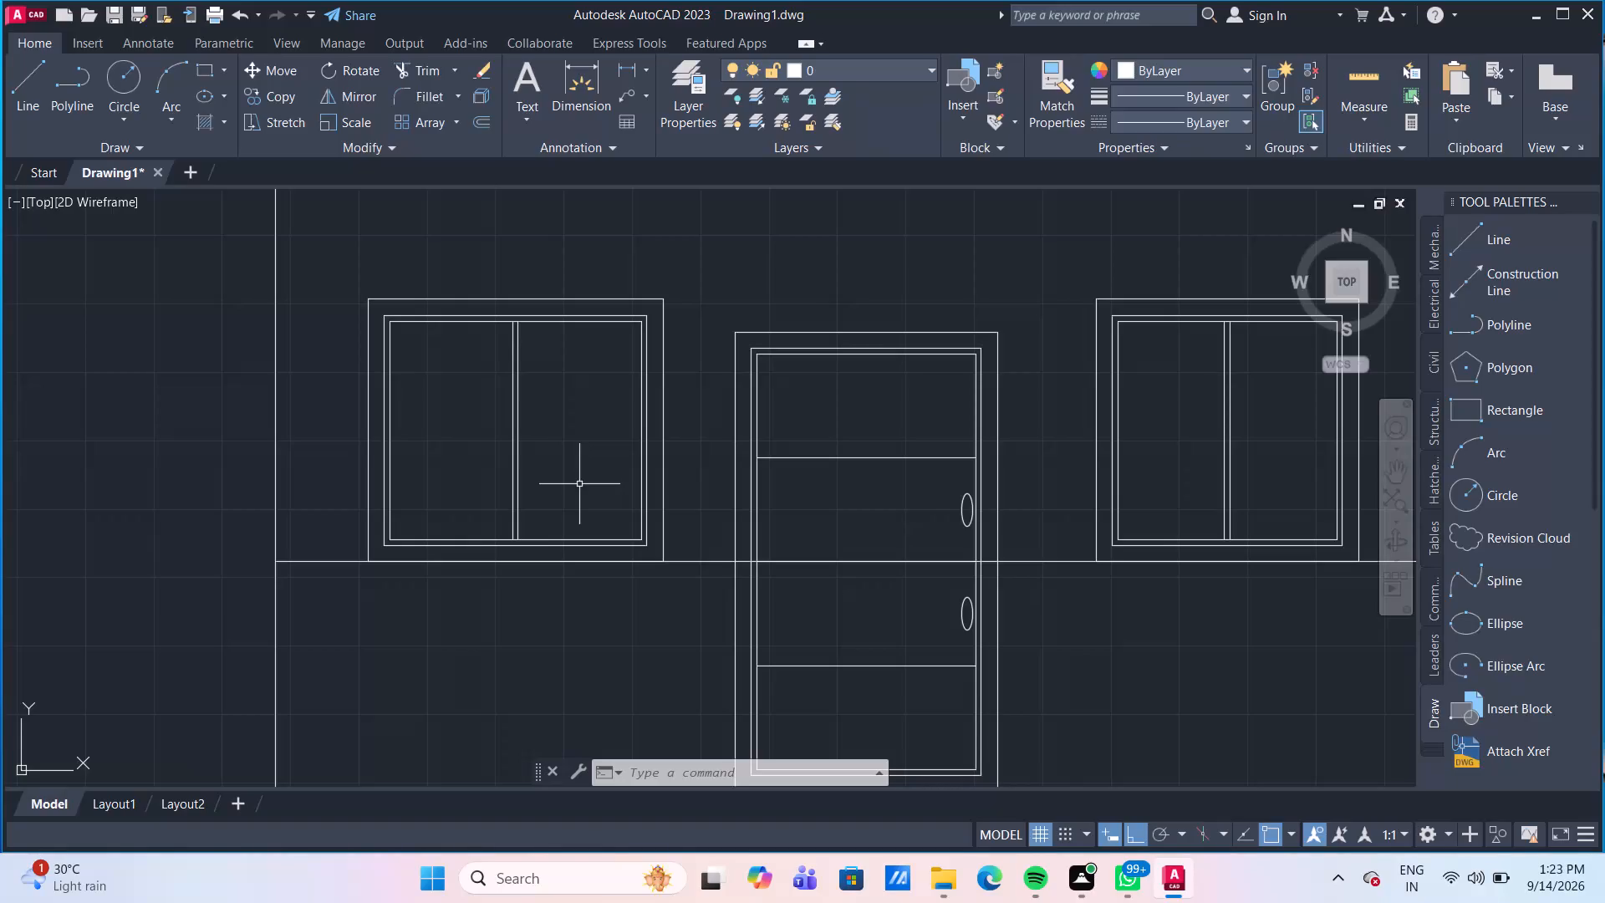
{"action": "type", "text": "TR"}
{"action": "key", "text": "Return"}
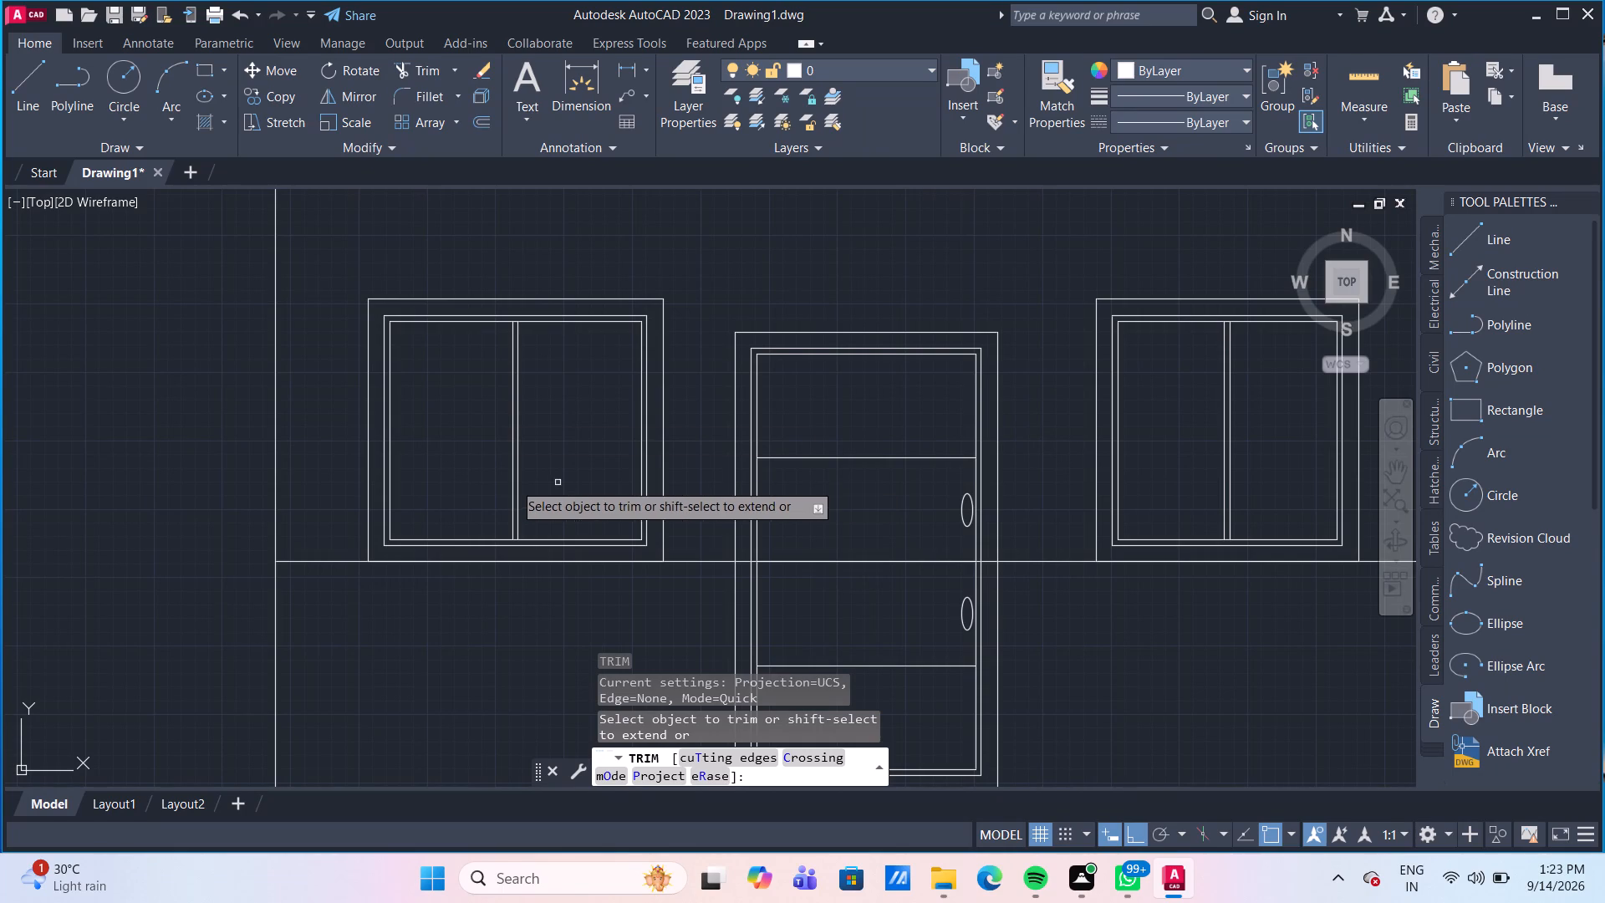
{"action": "scroll", "coordinate": [512, 344], "scroll_direction": "up", "scroll_amount": 2}
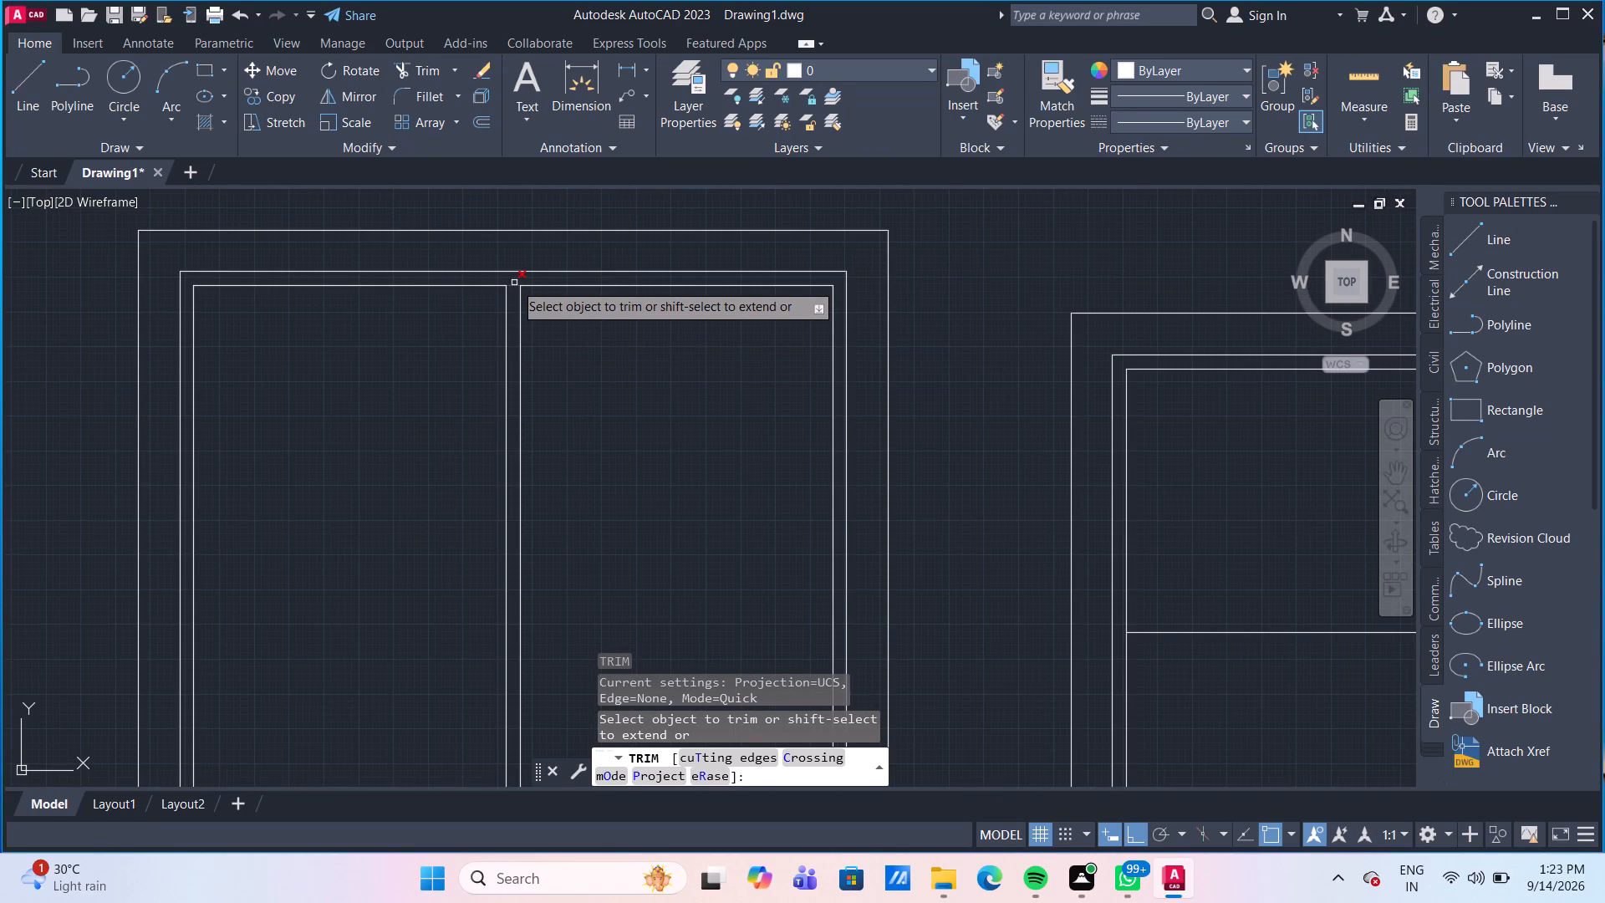
{"action": "left_click", "coordinate": [514, 283]}
{"action": "scroll", "coordinate": [516, 315], "scroll_direction": "down", "scroll_amount": 2}
{"action": "middle_click_drag", "start_coordinate": [537, 436], "coordinate": [523, 334]}
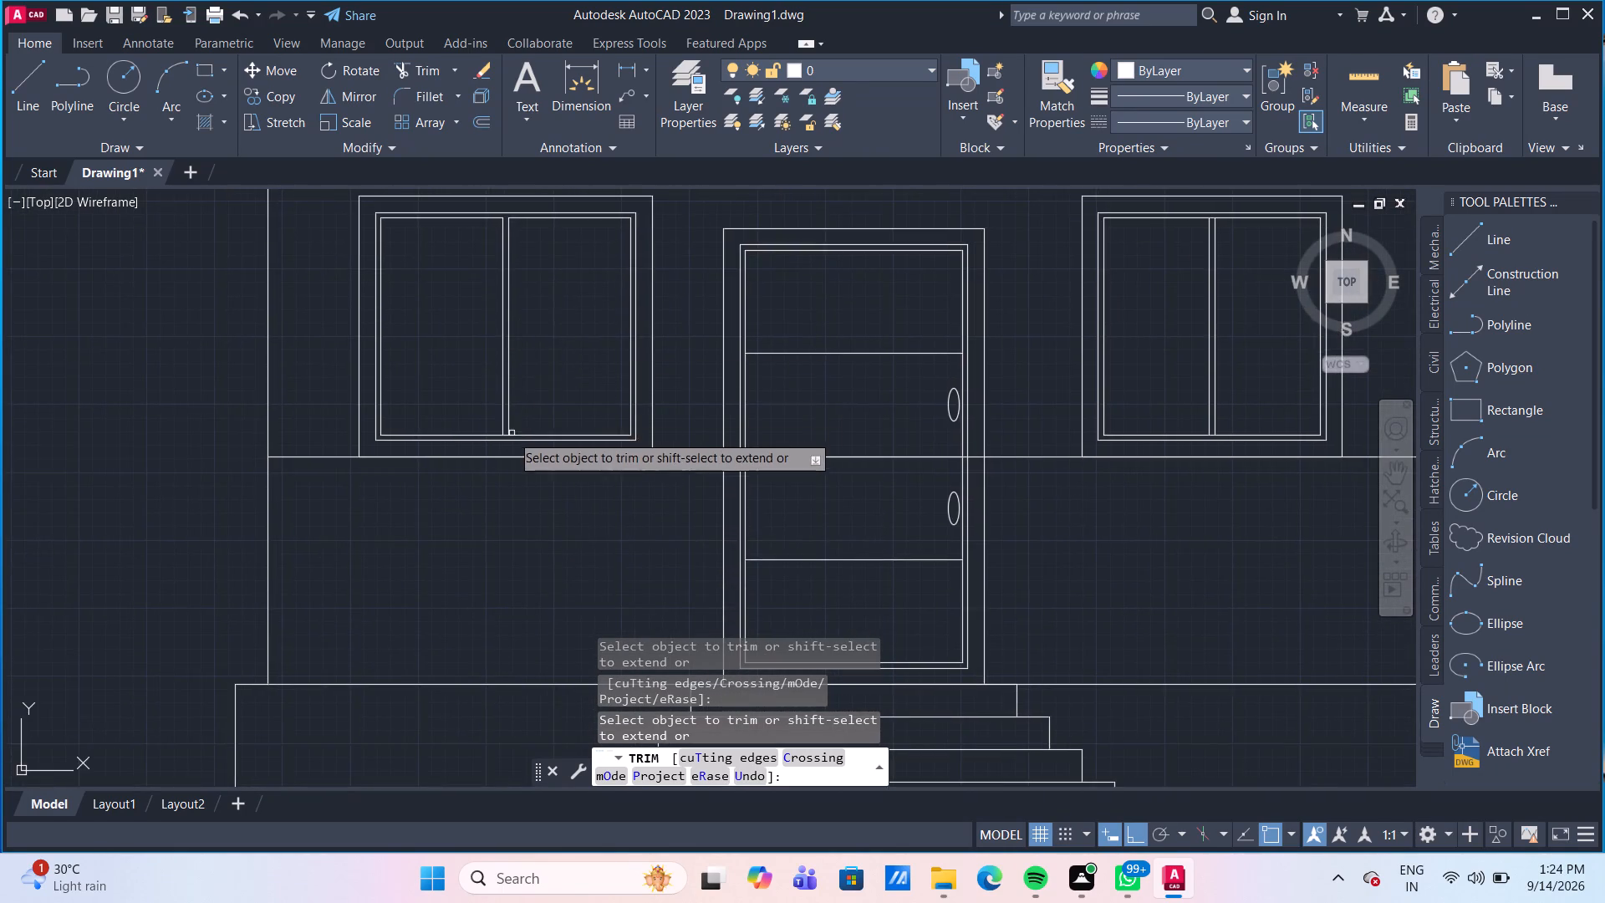
{"action": "scroll", "coordinate": [503, 439], "scroll_direction": "up", "scroll_amount": 2}
{"action": "left_click", "coordinate": [502, 427]}
Trim the inner frame segments between the two mullion lines at the bottom and top of the right-hand window.
{"action": "scroll", "coordinate": [662, 378], "scroll_direction": "down", "scroll_amount": 3}
{"action": "scroll", "coordinate": [1031, 410], "scroll_direction": "up", "scroll_amount": 3}
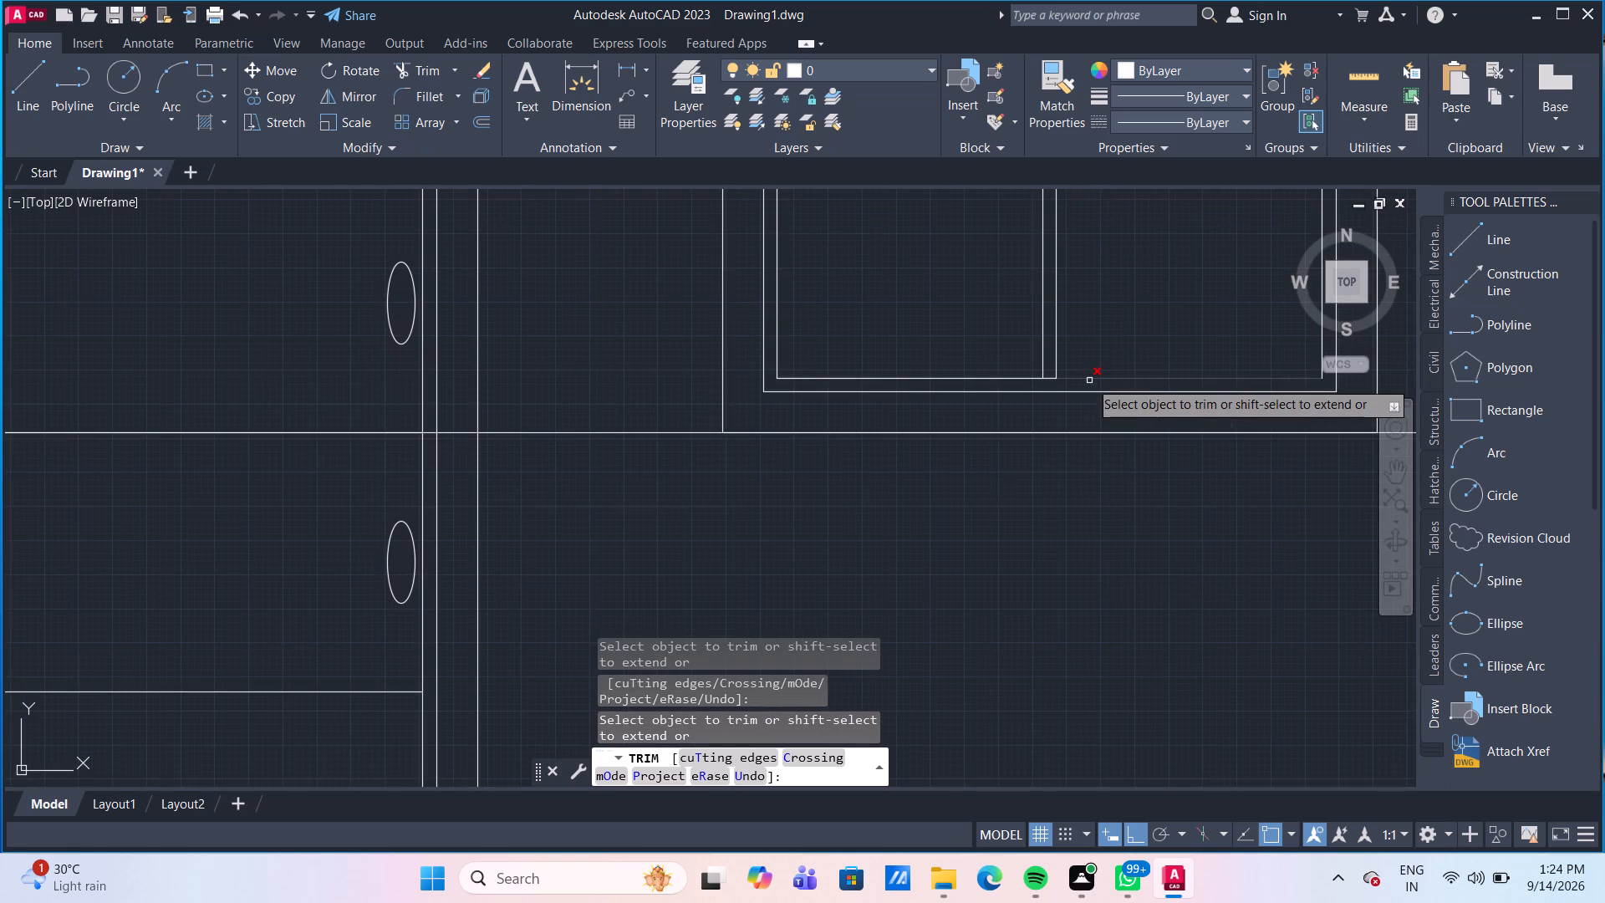
{"action": "left_click", "coordinate": [1051, 377]}
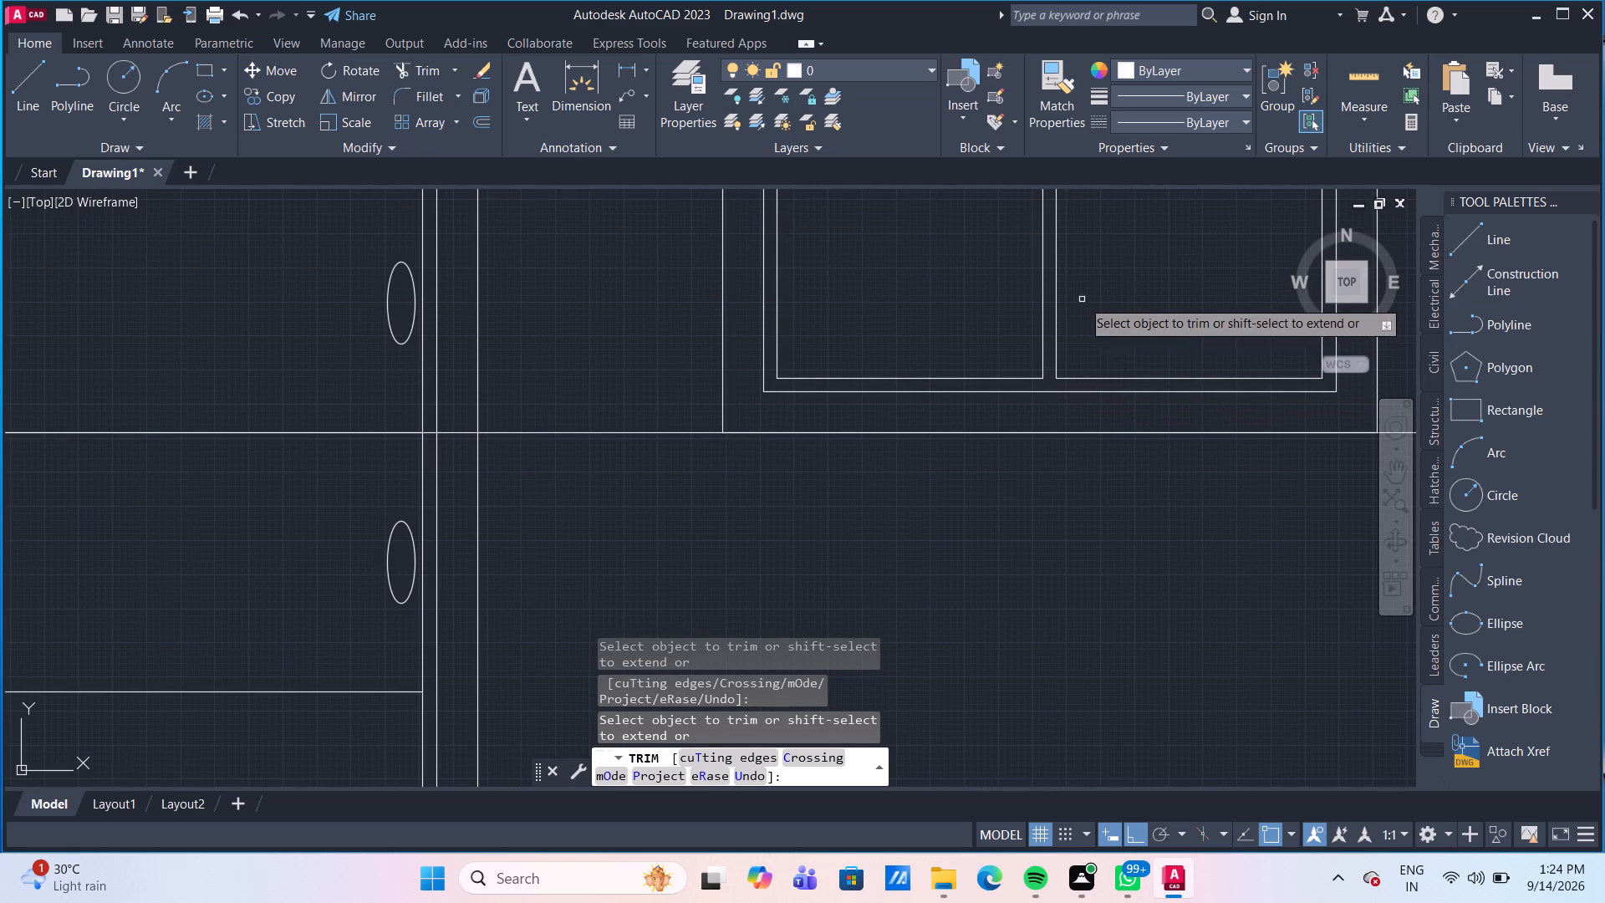
{"action": "scroll", "coordinate": [1084, 299], "scroll_direction": "down", "scroll_amount": 2}
{"action": "middle_click_drag", "start_coordinate": [1084, 299], "coordinate": [986, 472]}
{"action": "scroll", "coordinate": [1084, 300], "scroll_direction": "down", "scroll_amount": 1}
{"action": "scroll", "coordinate": [935, 360], "scroll_direction": "up", "scroll_amount": 3}
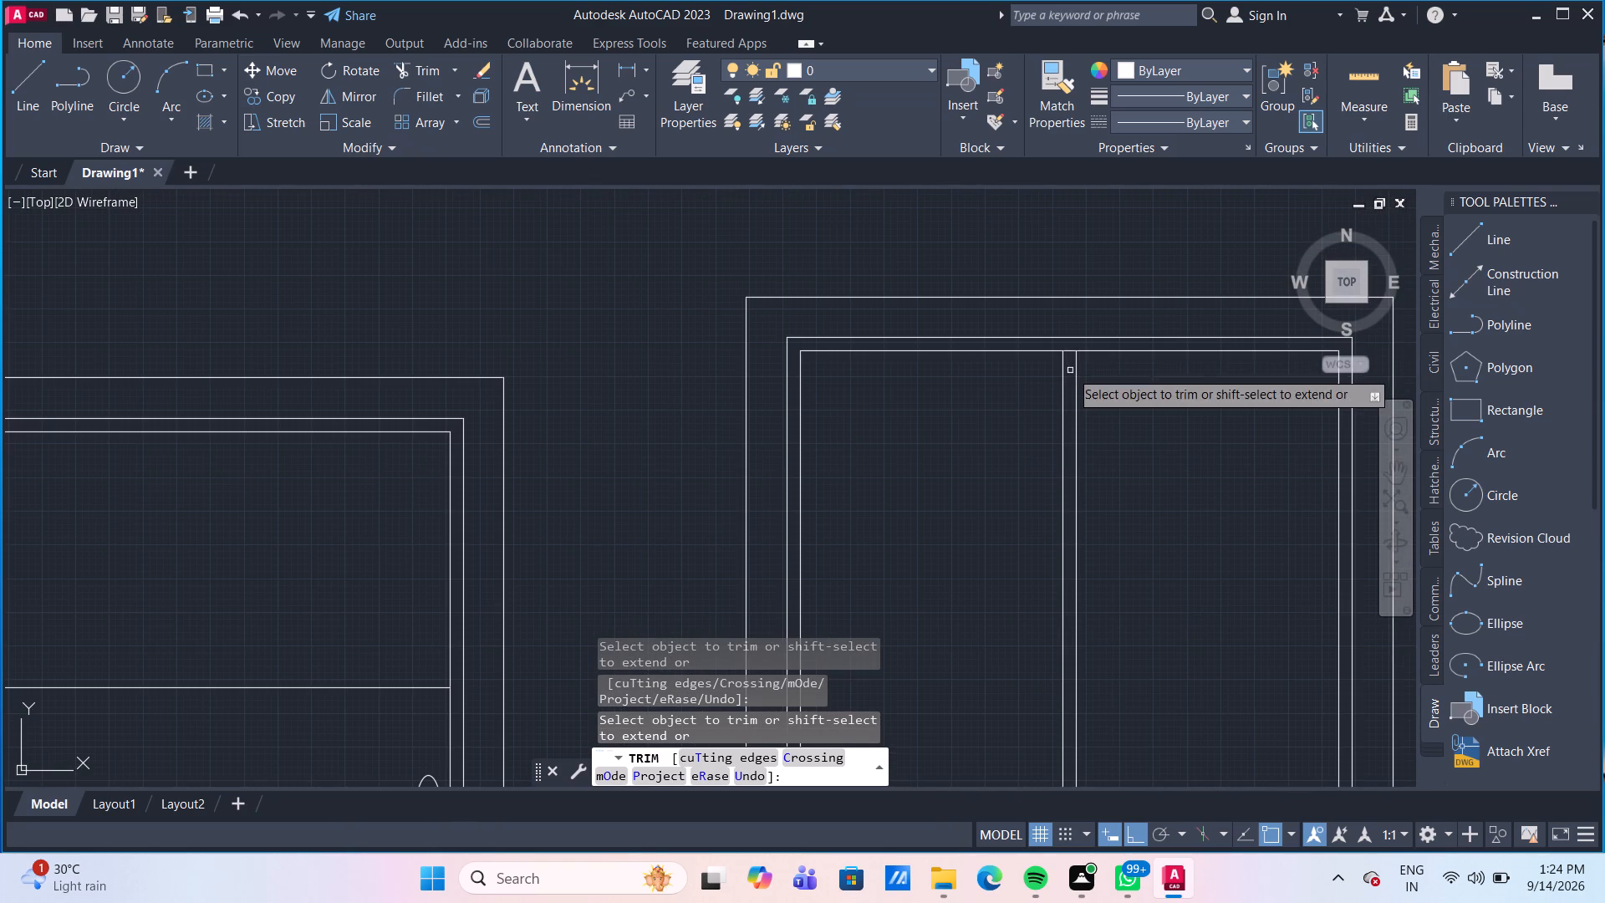
{"action": "left_click", "coordinate": [1069, 351]}
{"action": "scroll", "coordinate": [1047, 273], "scroll_direction": "down", "scroll_amount": 2}
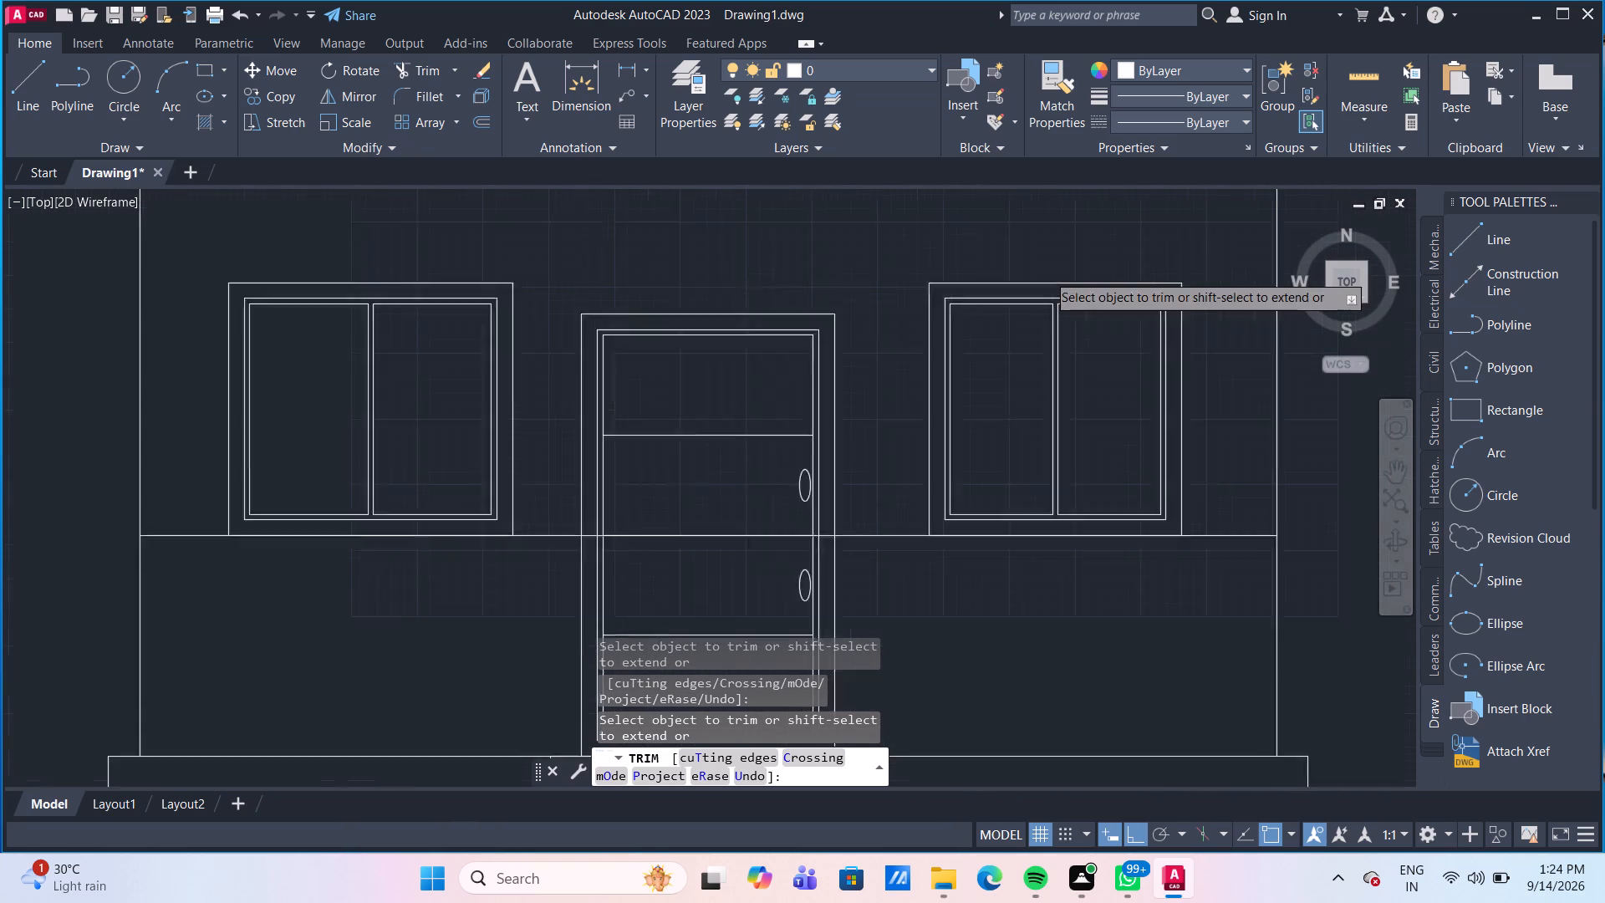
{"action": "scroll", "coordinate": [1047, 273], "scroll_direction": "down", "scroll_amount": 1}
{"action": "key", "text": "Escape"}
Draw a horizontal line about 1'-5" long from the left-hand window's outer top-left corner to the building's left wall edge.
{"action": "scroll", "coordinate": [1029, 273], "scroll_direction": "down", "scroll_amount": 3}
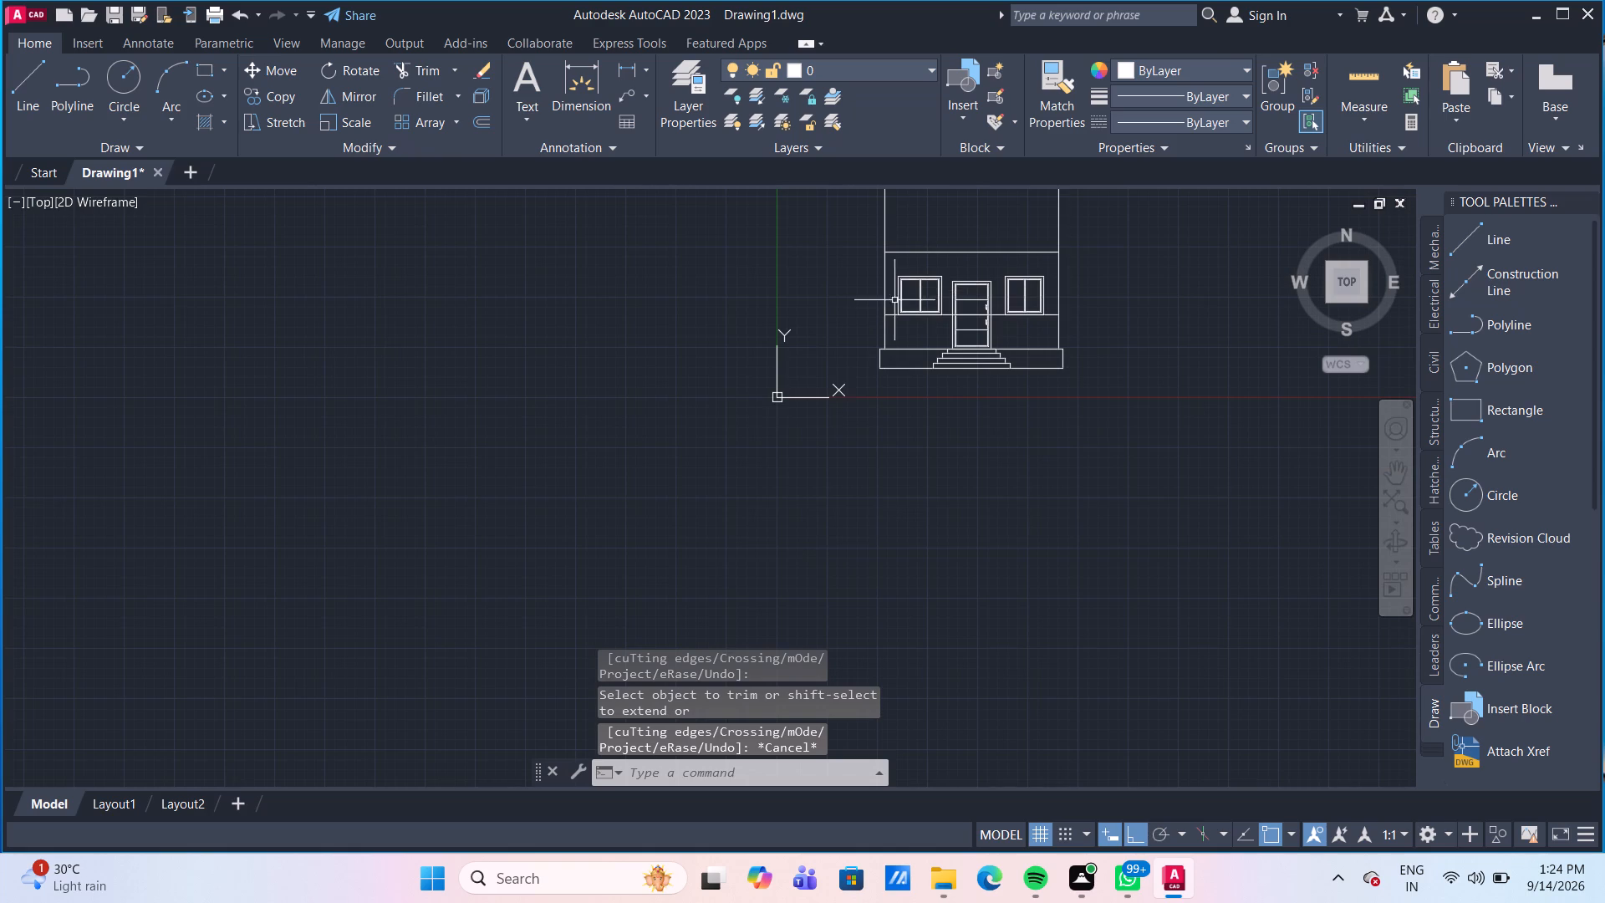
{"action": "scroll", "coordinate": [1026, 335], "scroll_direction": "up", "scroll_amount": 1}
{"action": "middle_click_drag", "start_coordinate": [1026, 335], "coordinate": [910, 483]}
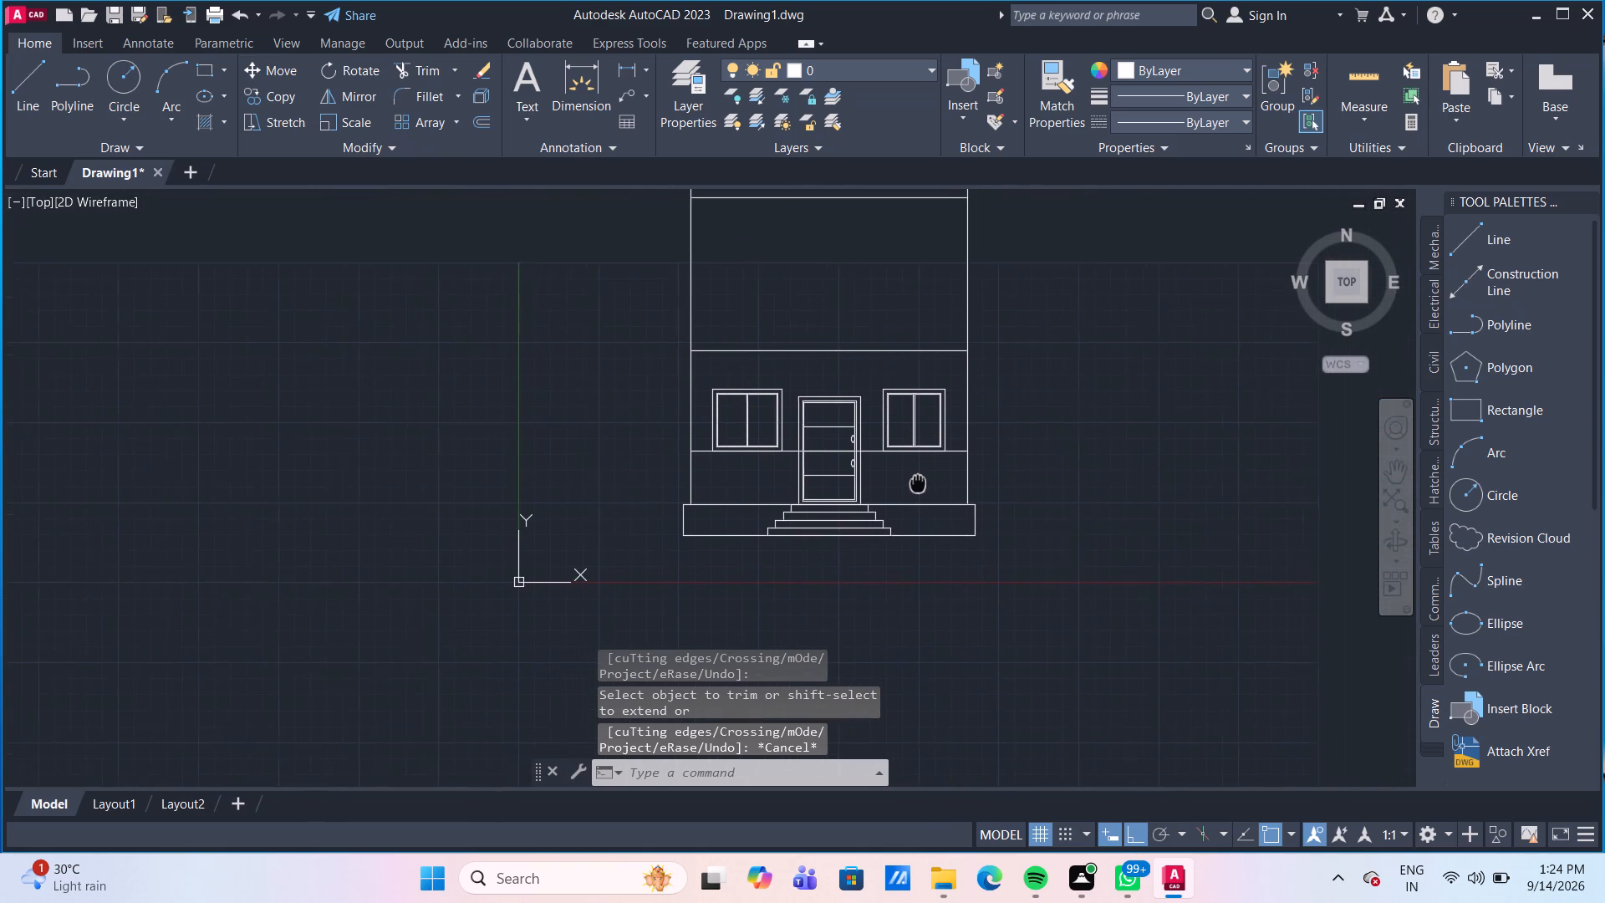
{"action": "middle_click_drag", "start_coordinate": [910, 483], "coordinate": [823, 499]}
{"action": "scroll", "coordinate": [768, 405], "scroll_direction": "up", "scroll_amount": 1}
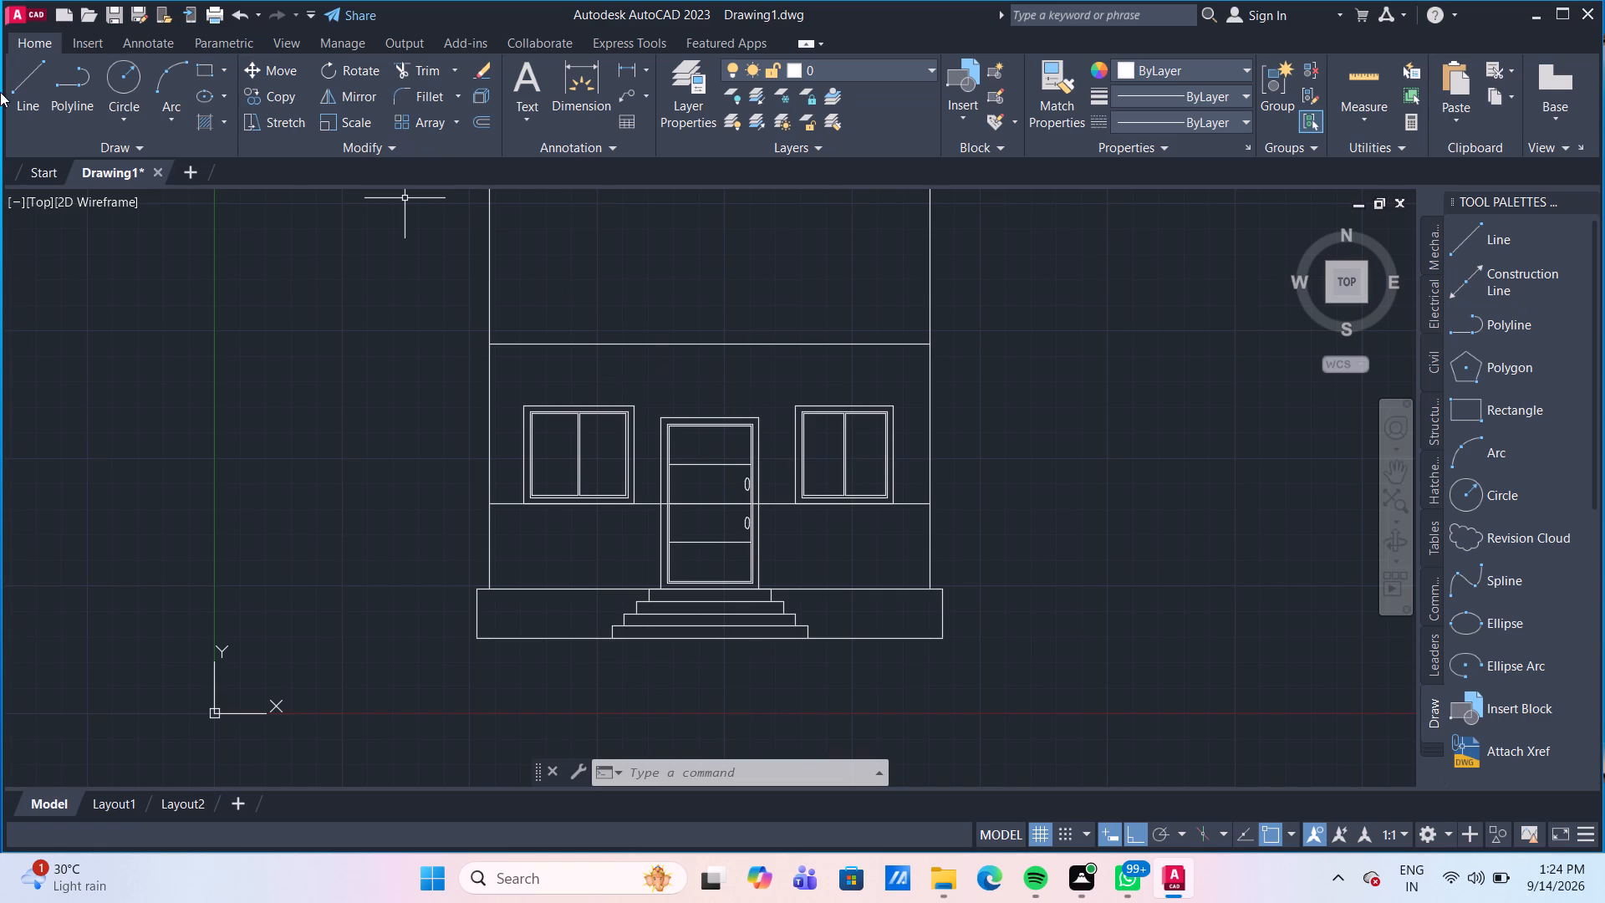
{"action": "left_click", "coordinate": [18, 105]}
{"action": "scroll", "coordinate": [406, 368], "scroll_direction": "up", "scroll_amount": 2}
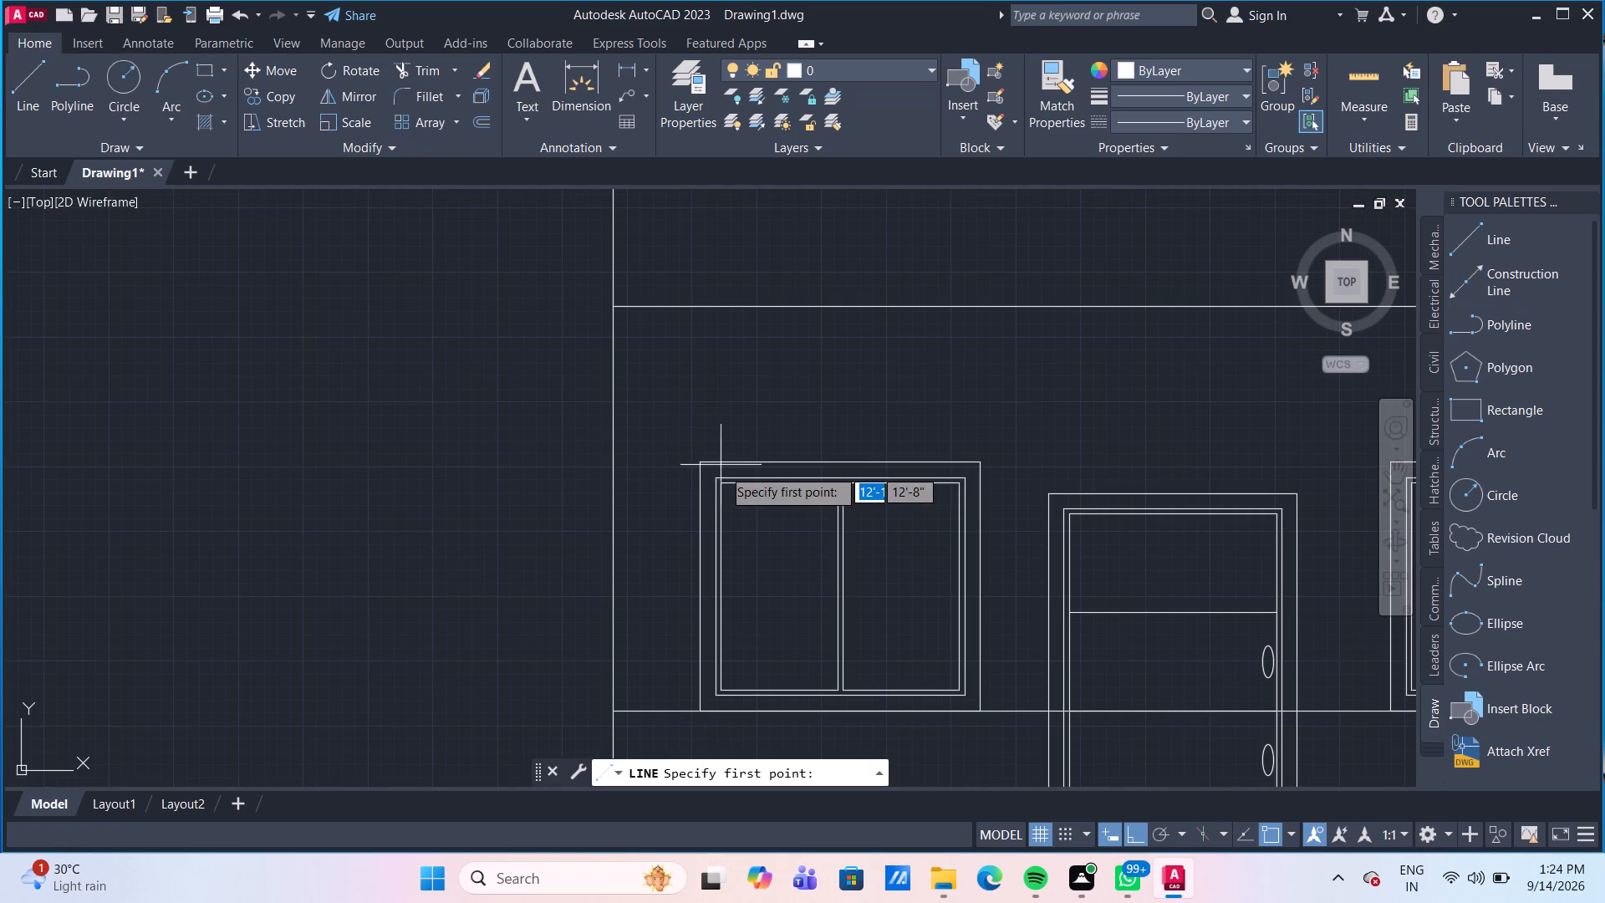
{"action": "left_click", "coordinate": [697, 465]}
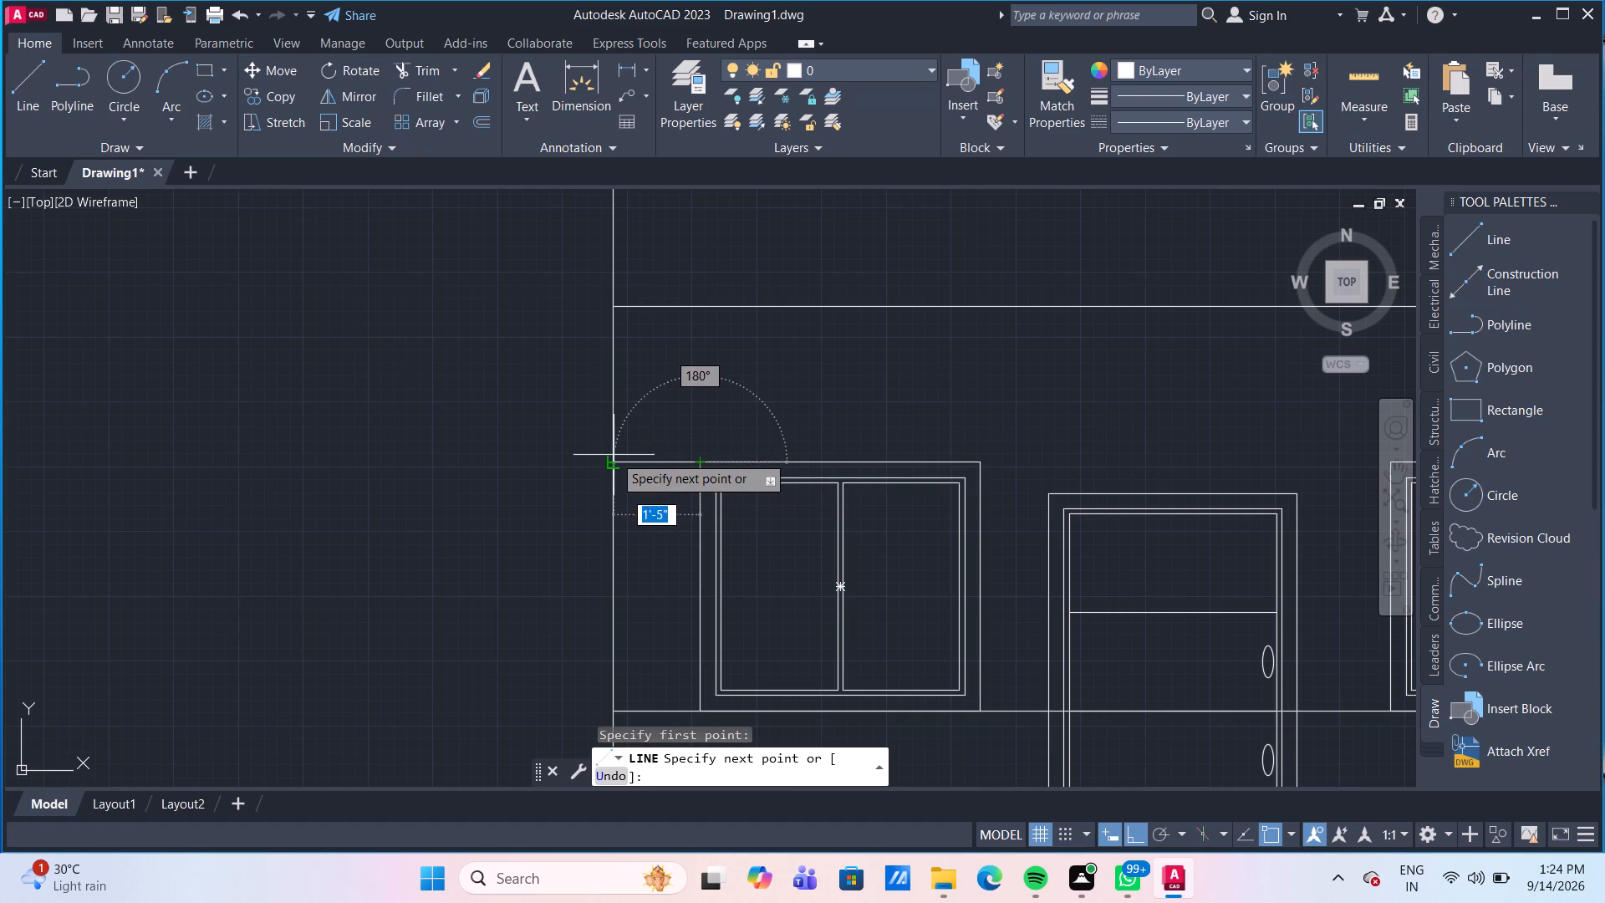
{"action": "left_click", "coordinate": [607, 467]}
{"action": "key", "text": "Return"}
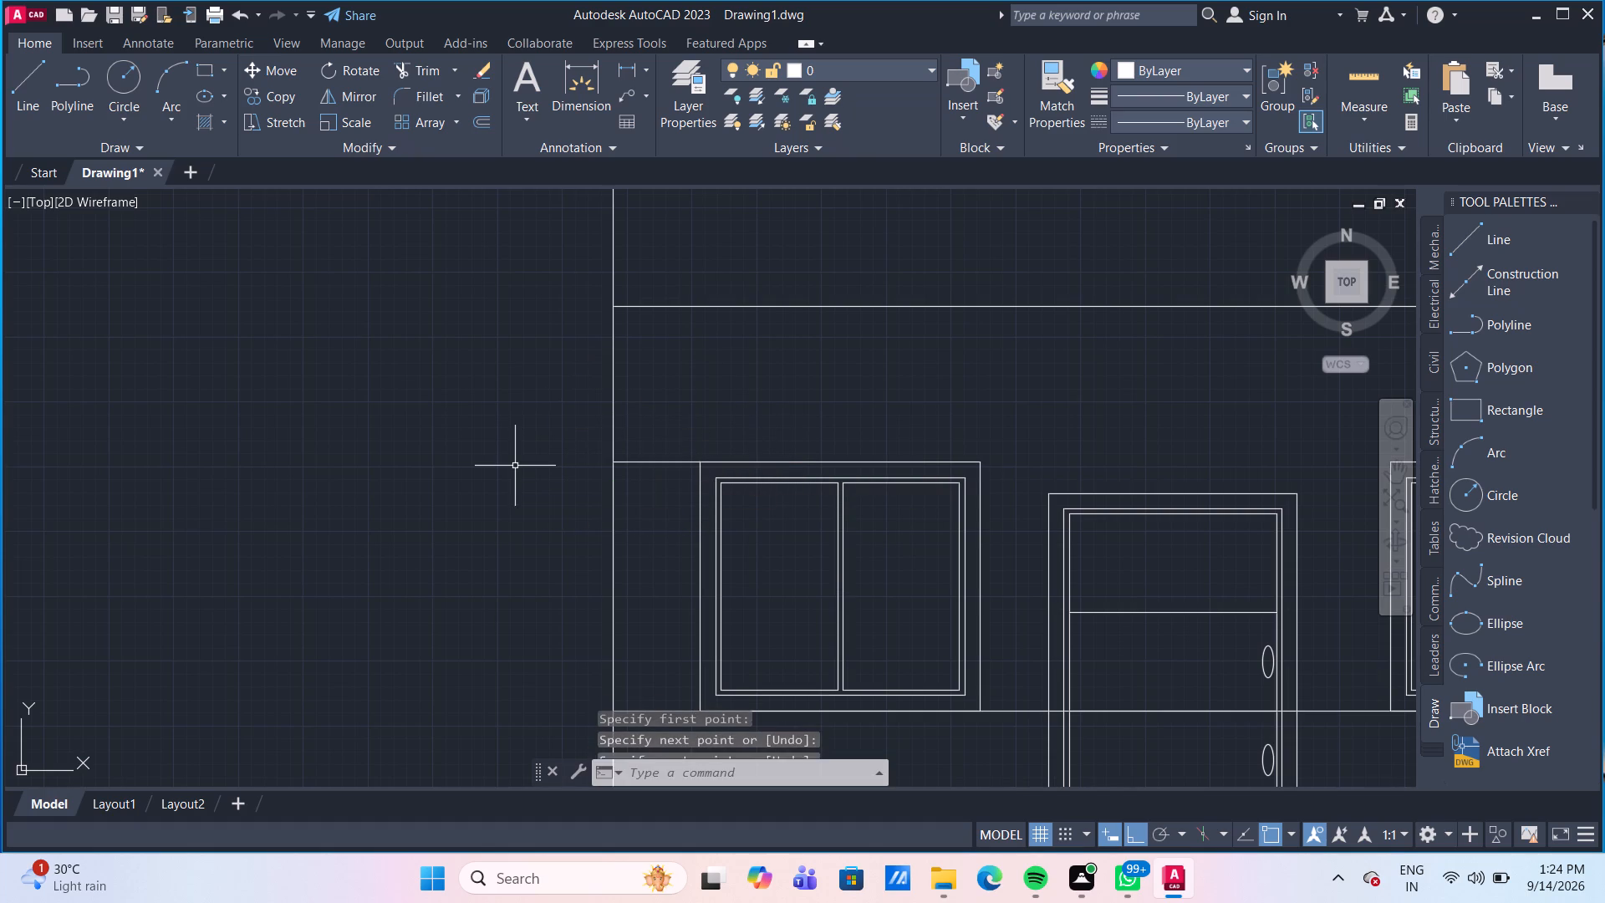
Offset the short line beside the left-hand window downward in 8" intervals, making five copies down towards sill level.
{"action": "scroll", "coordinate": [600, 569], "scroll_direction": "down", "scroll_amount": 1}
{"action": "middle_click_drag", "start_coordinate": [600, 569], "coordinate": [497, 427]}
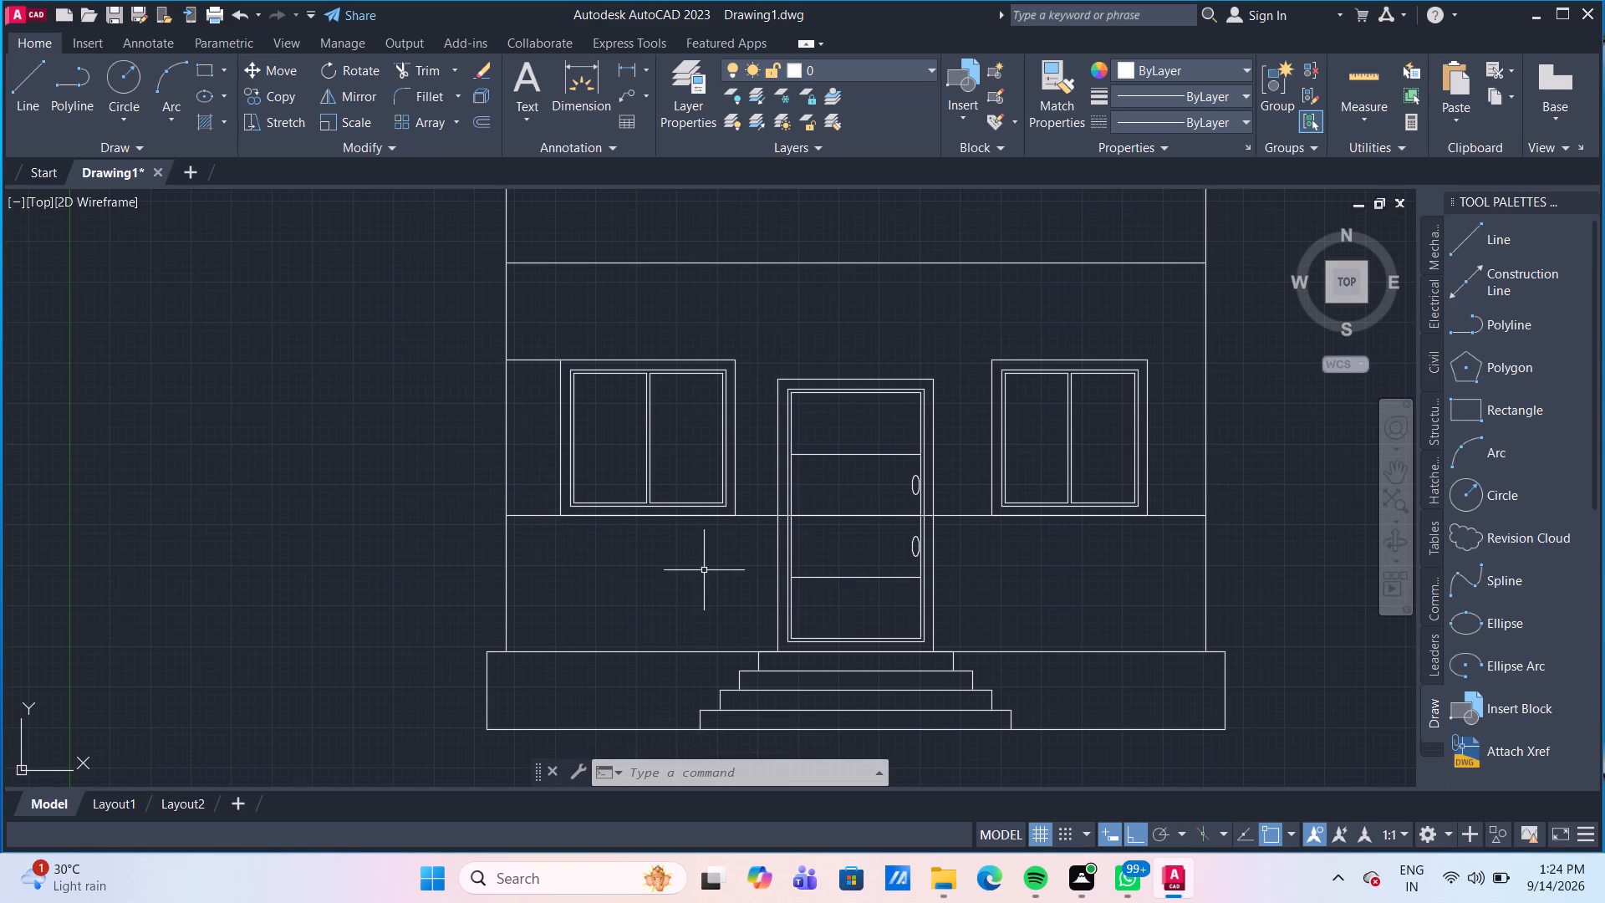
{"action": "scroll", "coordinate": [655, 564], "scroll_direction": "up", "scroll_amount": 1}
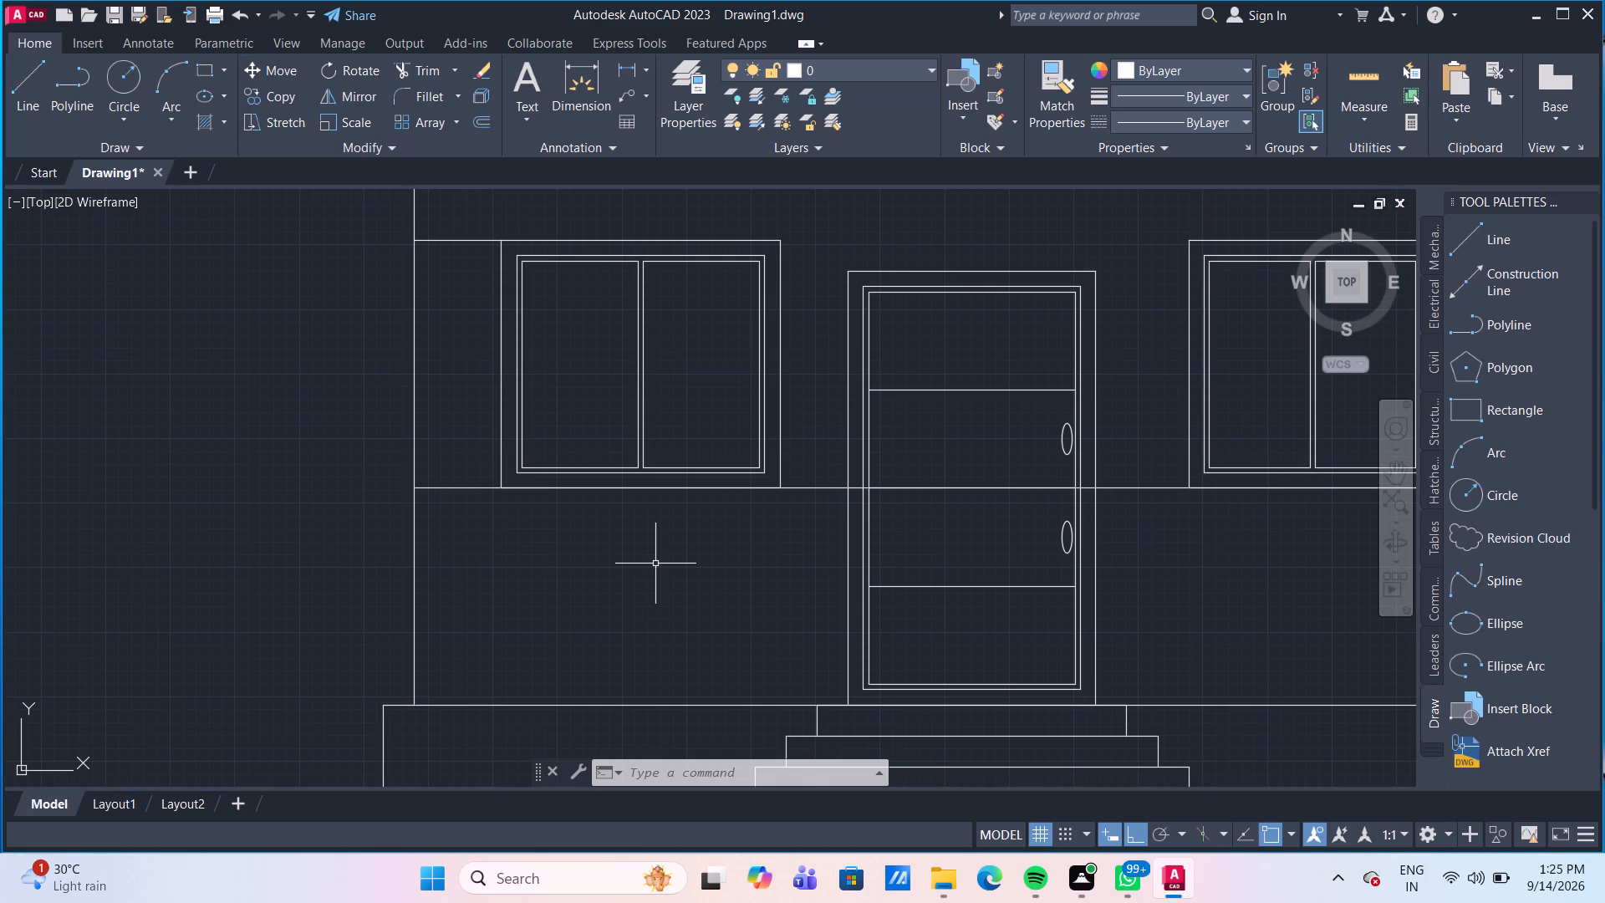
{"action": "type", "text": "OF"}
{"action": "key", "text": "Return"}
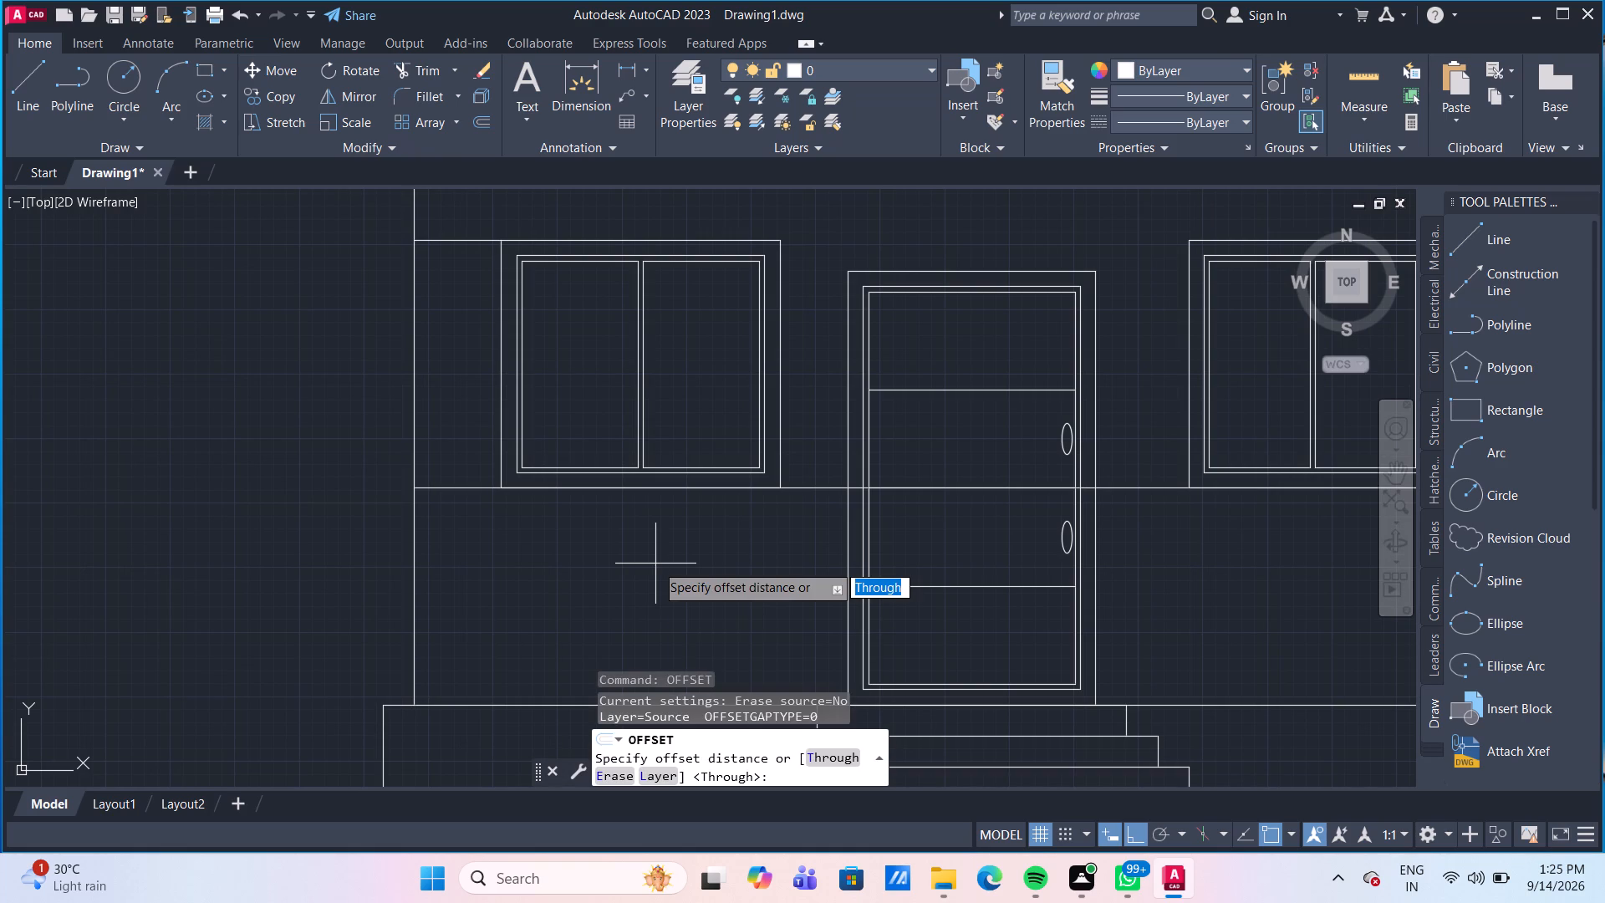
{"action": "type", "text": "8\""}
{"action": "key", "text": "Return"}
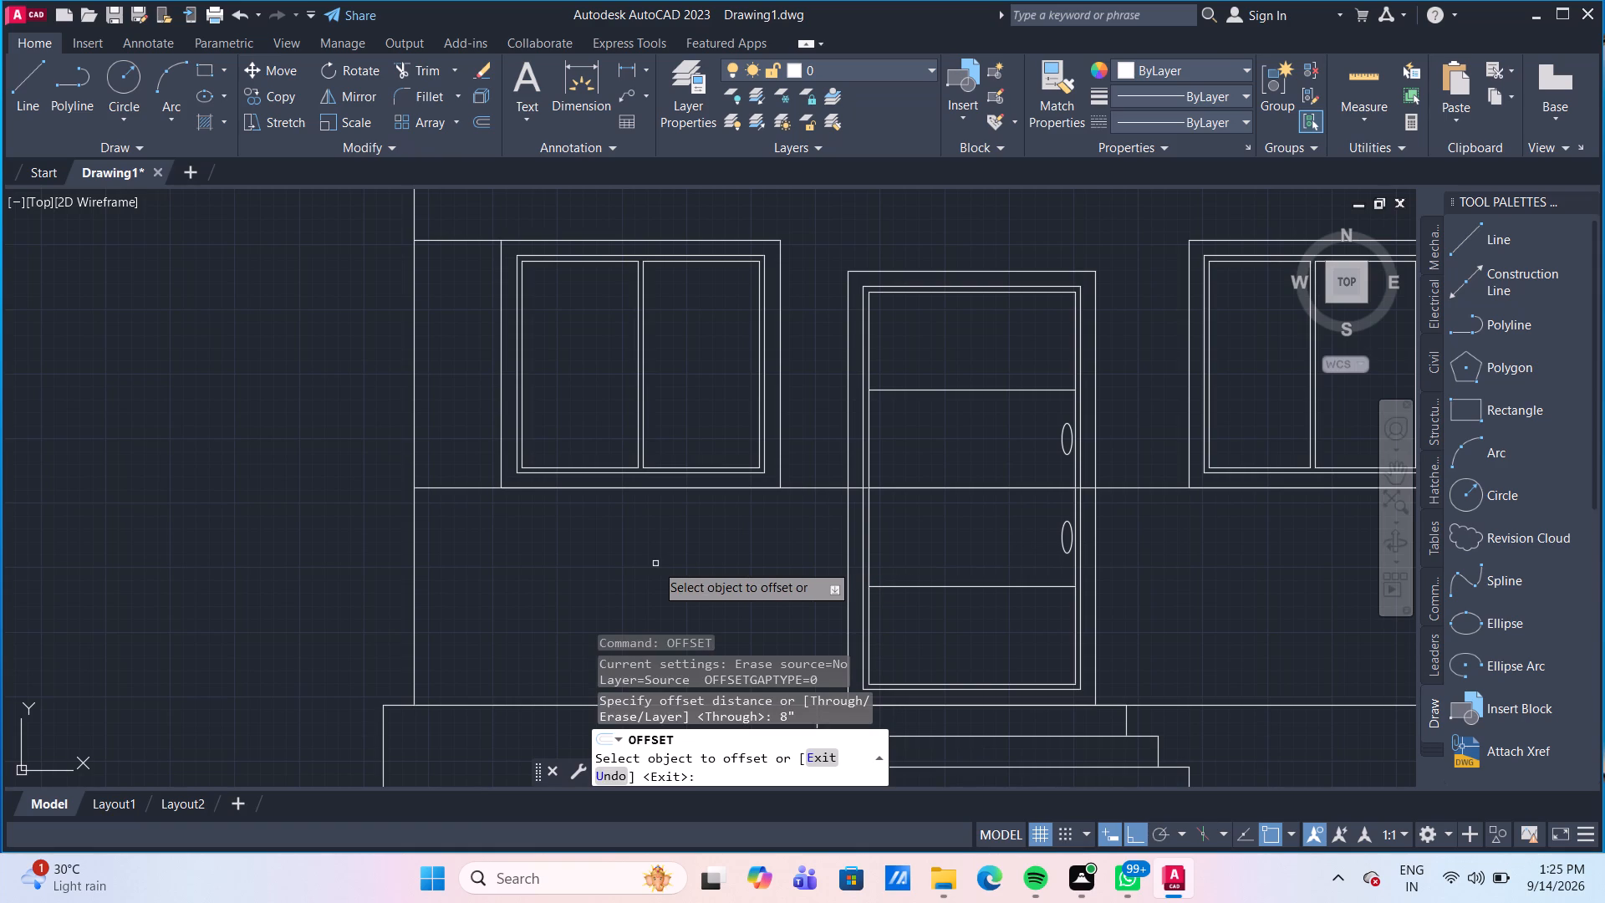
{"action": "left_click", "coordinate": [467, 239]}
{"action": "left_click", "coordinate": [467, 295]}
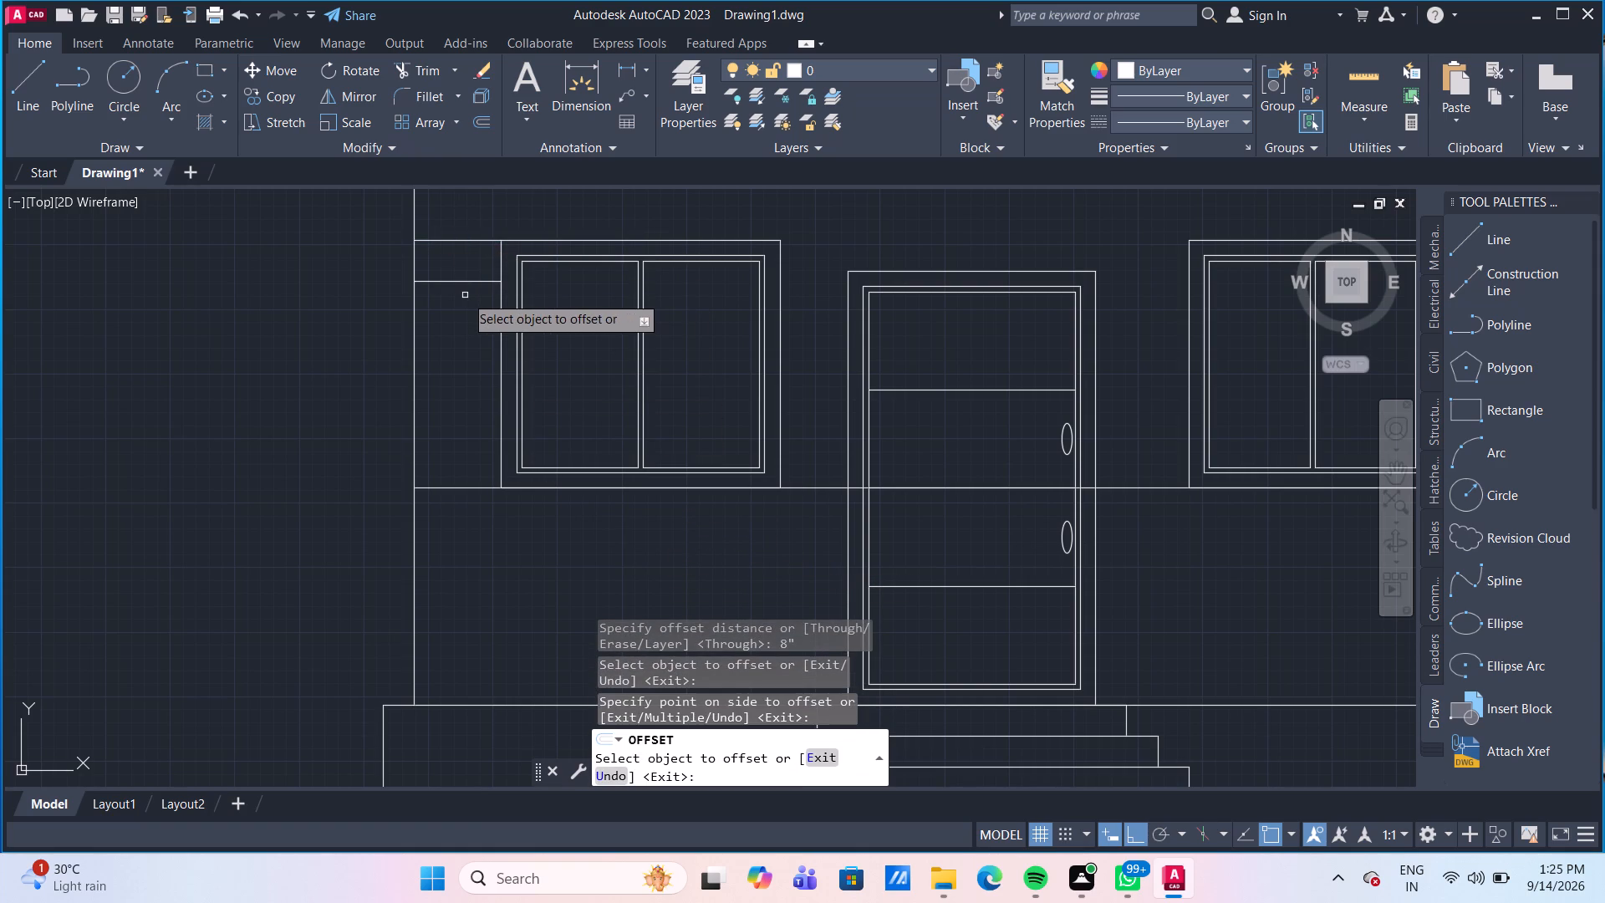
{"action": "left_click_drag", "start_coordinate": [460, 281], "coordinate": [461, 293]}
{"action": "left_click", "coordinate": [461, 325]}
{"action": "left_click", "coordinate": [461, 325]}
{"action": "left_click", "coordinate": [466, 361]}
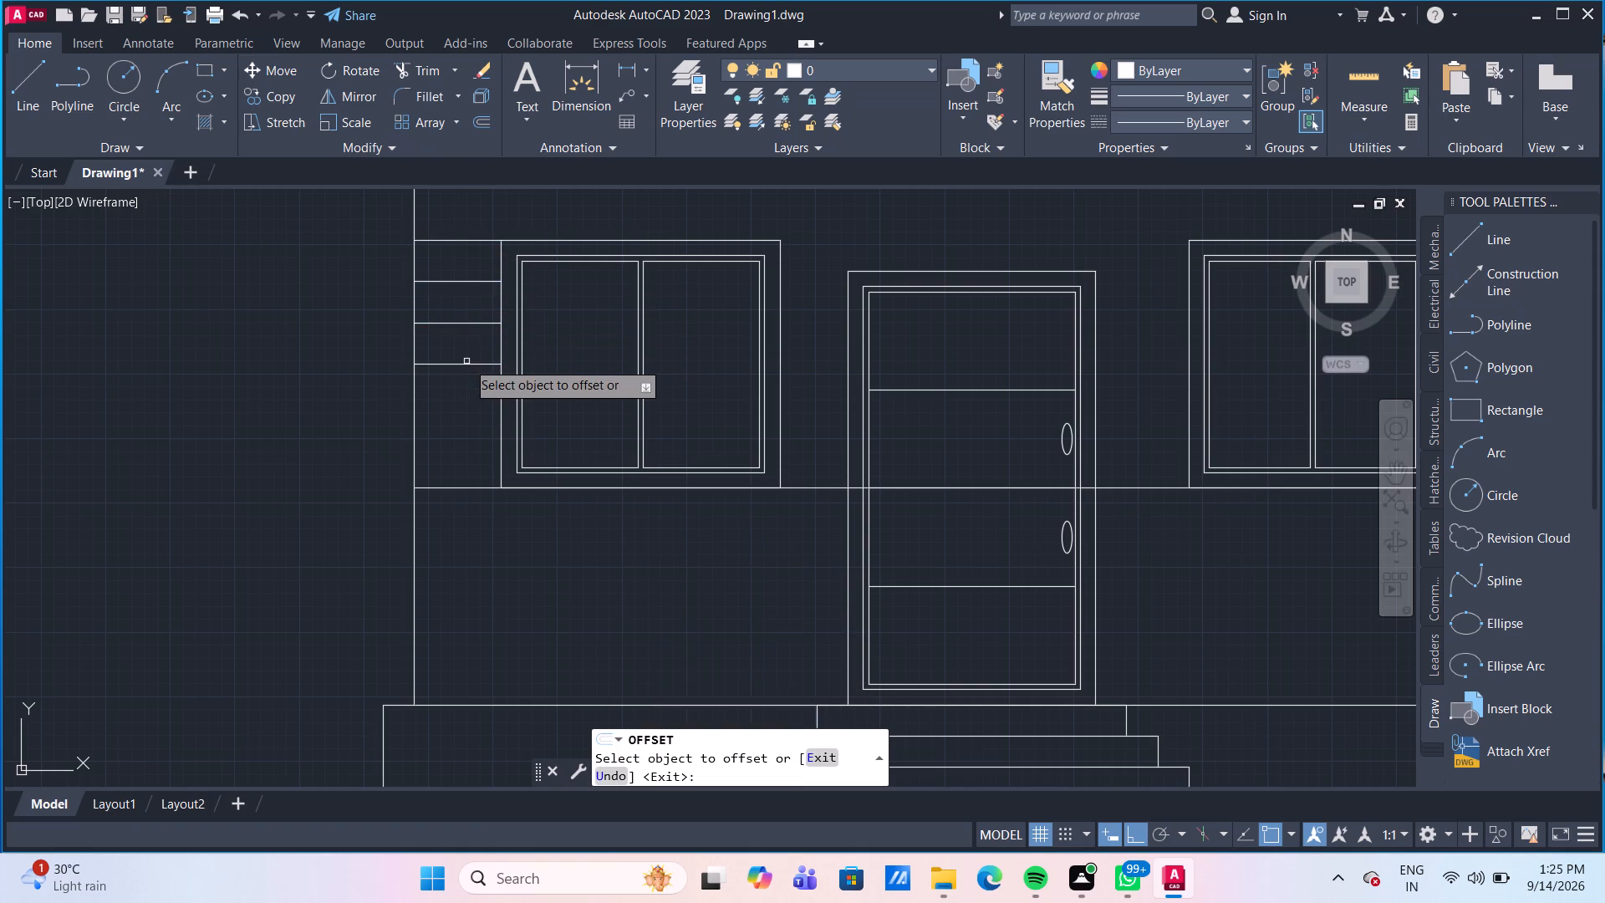
{"action": "left_click_drag", "start_coordinate": [461, 366], "coordinate": [461, 376]}
{"action": "left_click", "coordinate": [461, 406]}
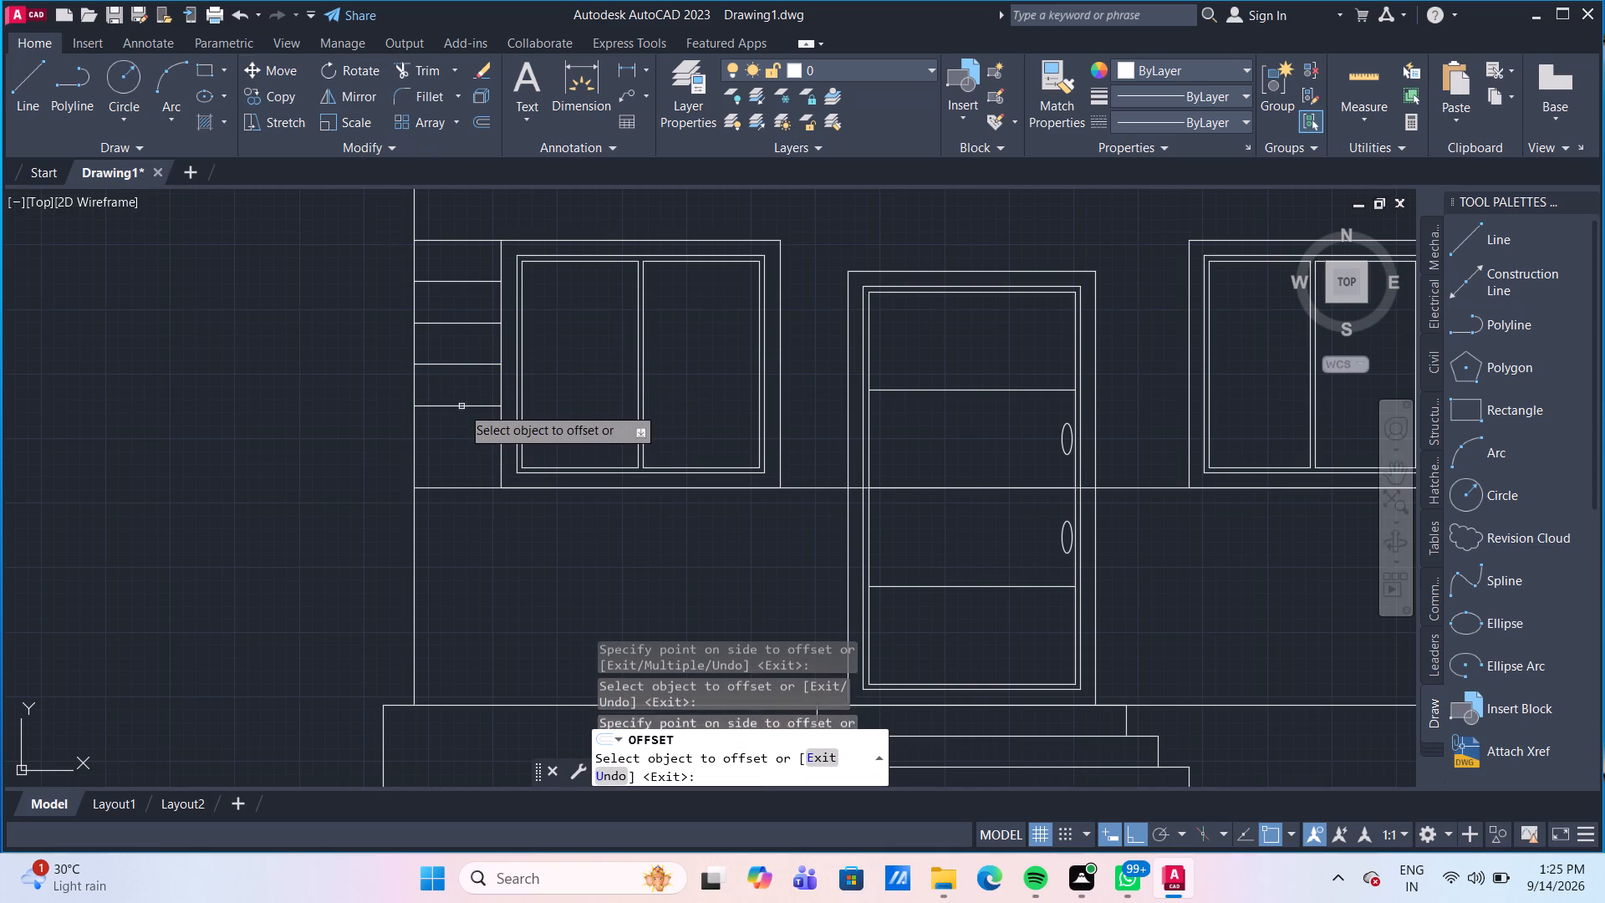
{"action": "left_click_drag", "start_coordinate": [453, 407], "coordinate": [461, 437]}
{"action": "left_click", "coordinate": [463, 461]}
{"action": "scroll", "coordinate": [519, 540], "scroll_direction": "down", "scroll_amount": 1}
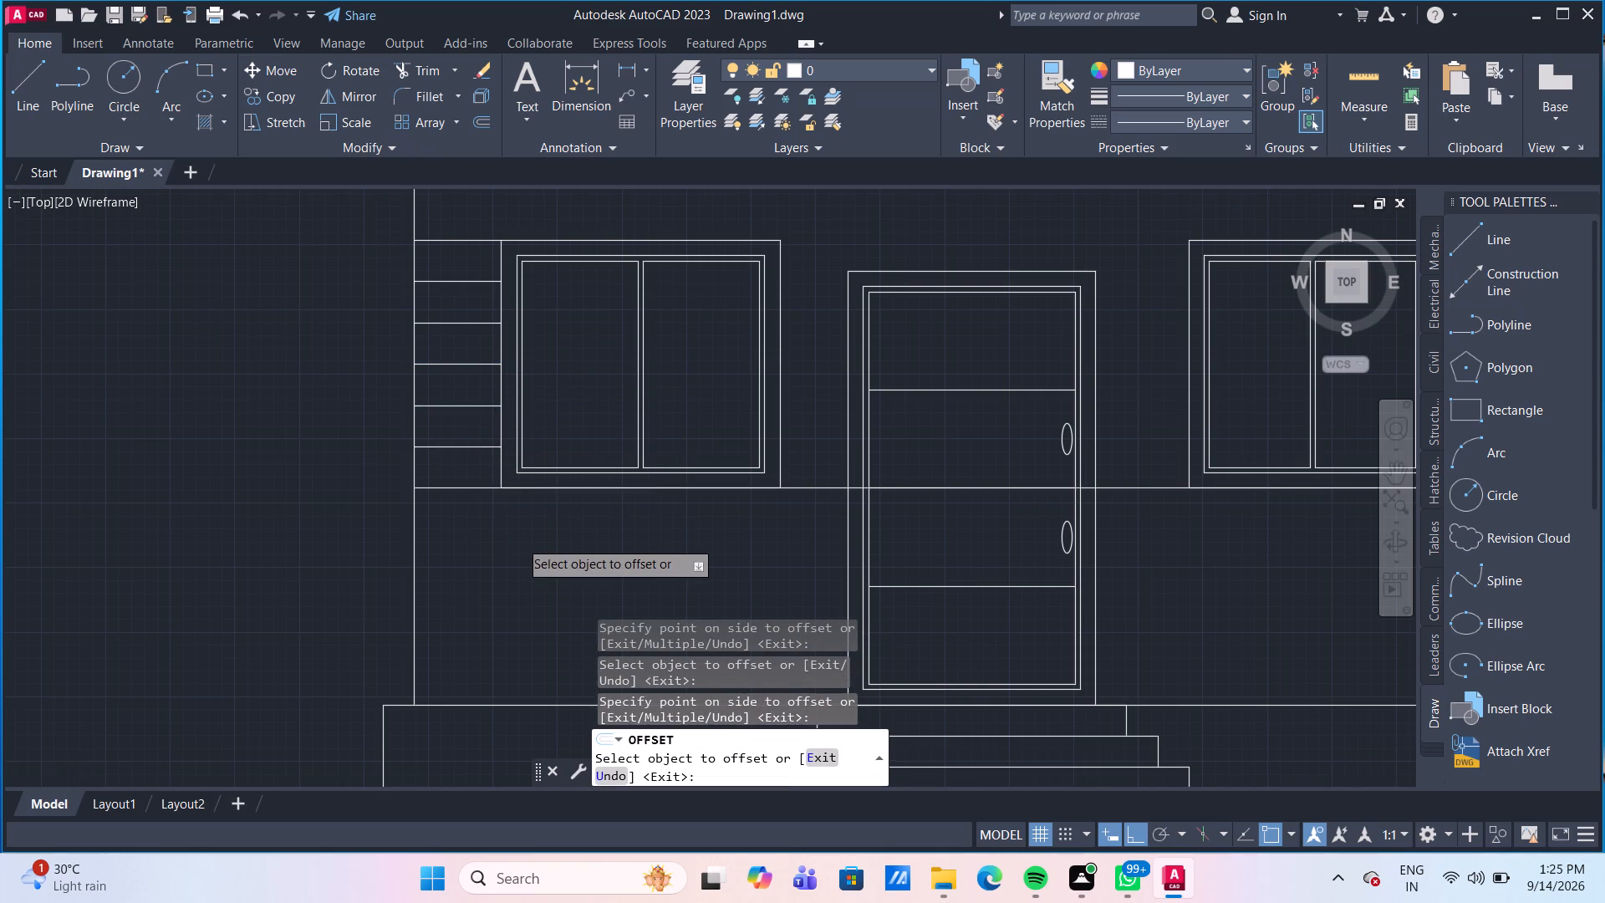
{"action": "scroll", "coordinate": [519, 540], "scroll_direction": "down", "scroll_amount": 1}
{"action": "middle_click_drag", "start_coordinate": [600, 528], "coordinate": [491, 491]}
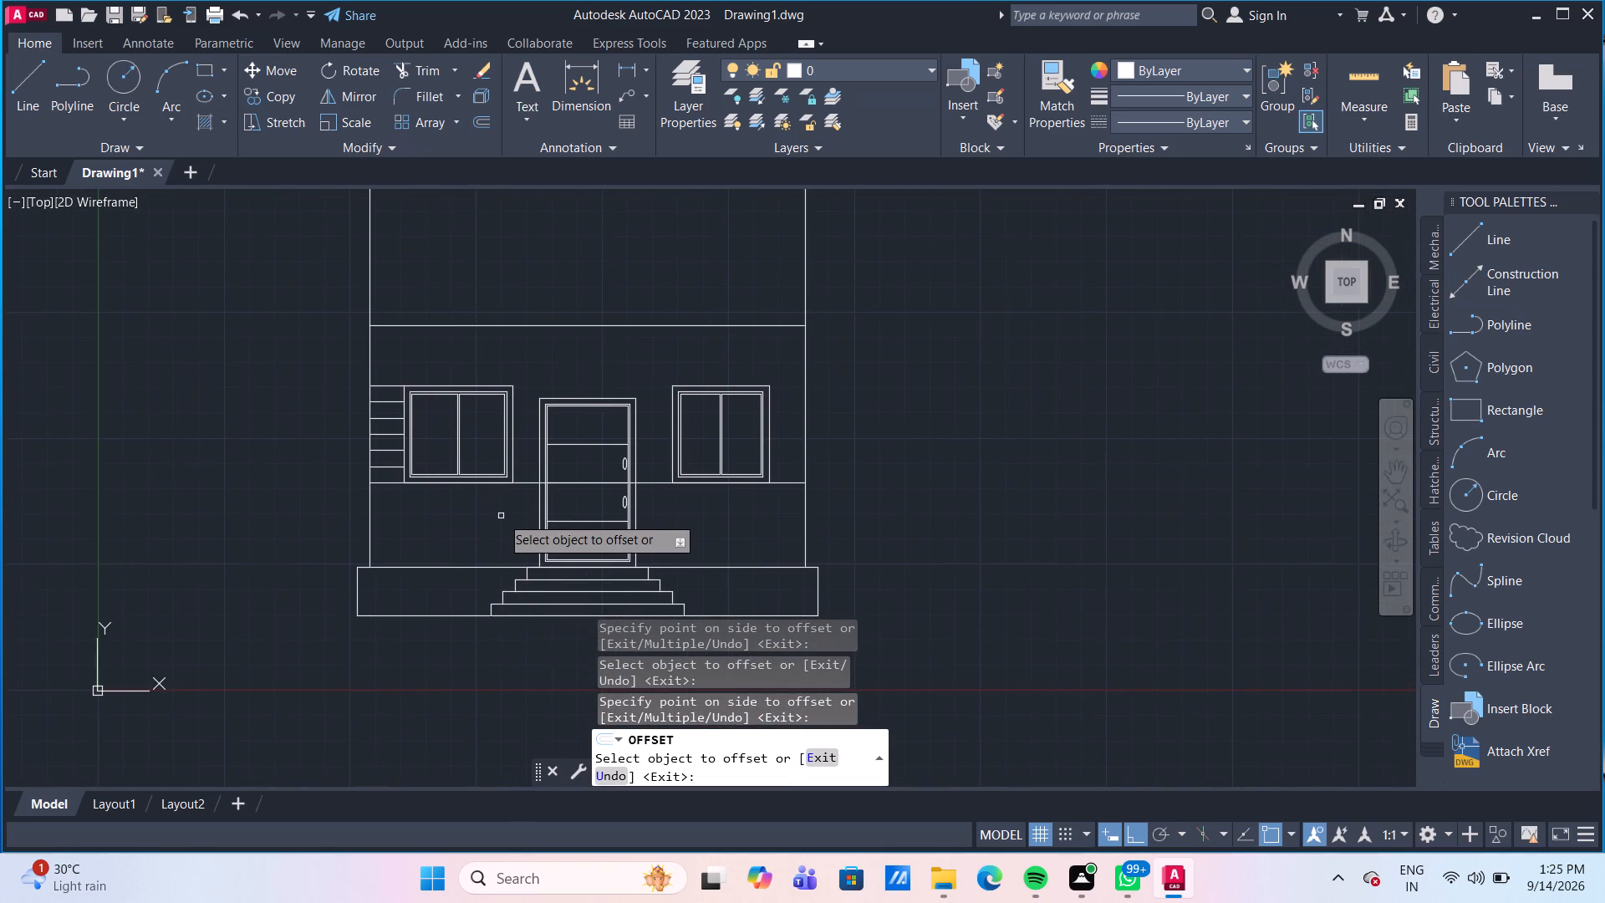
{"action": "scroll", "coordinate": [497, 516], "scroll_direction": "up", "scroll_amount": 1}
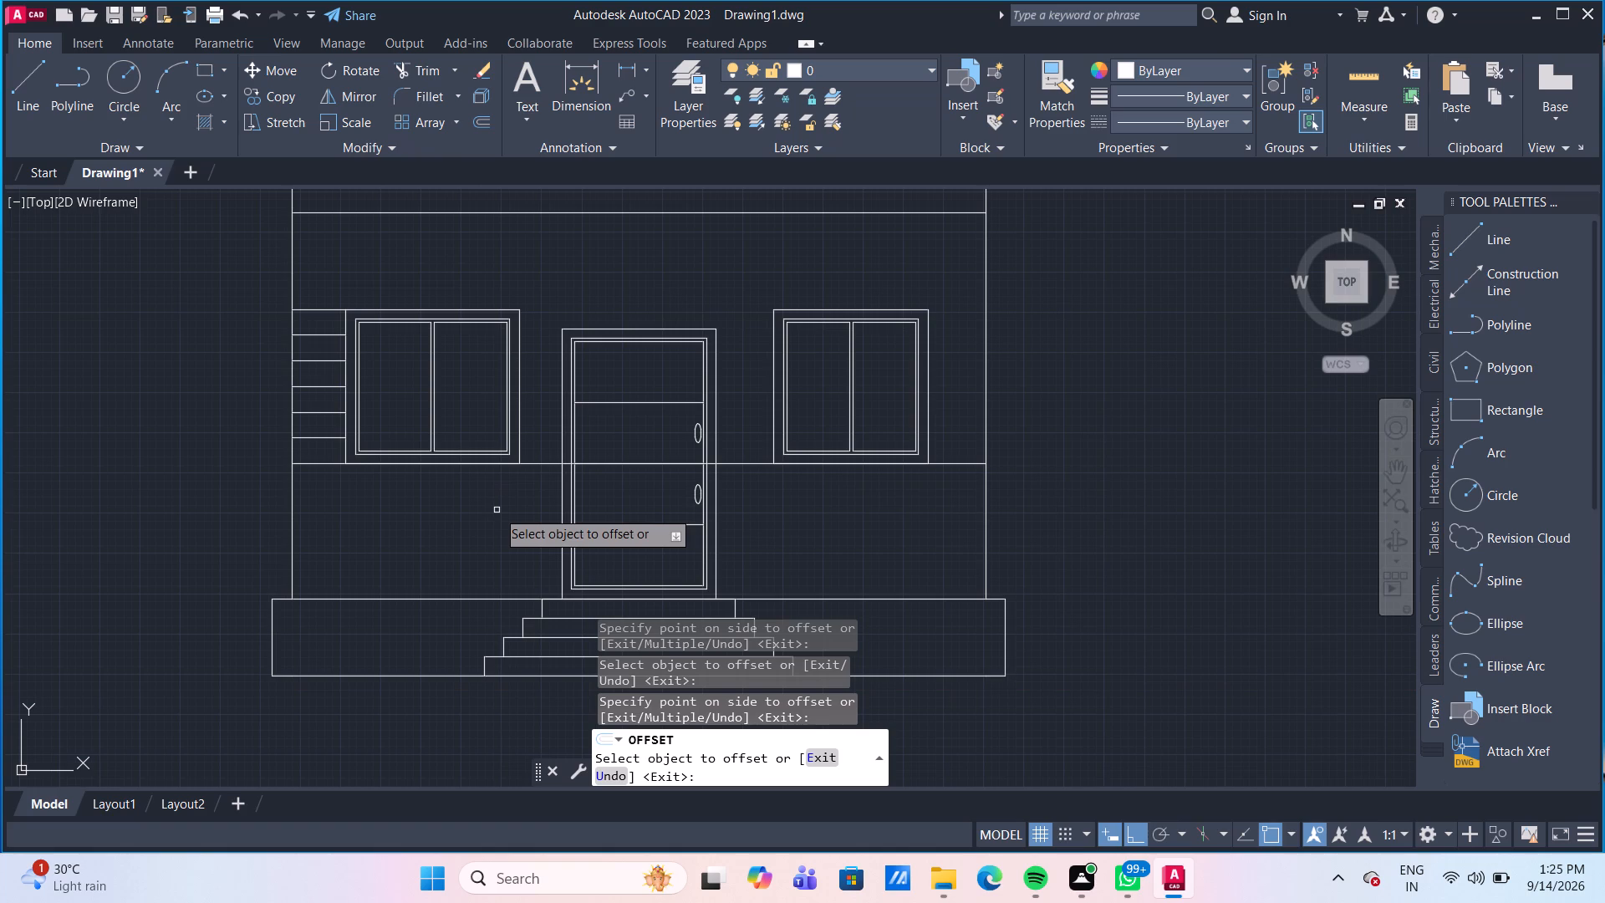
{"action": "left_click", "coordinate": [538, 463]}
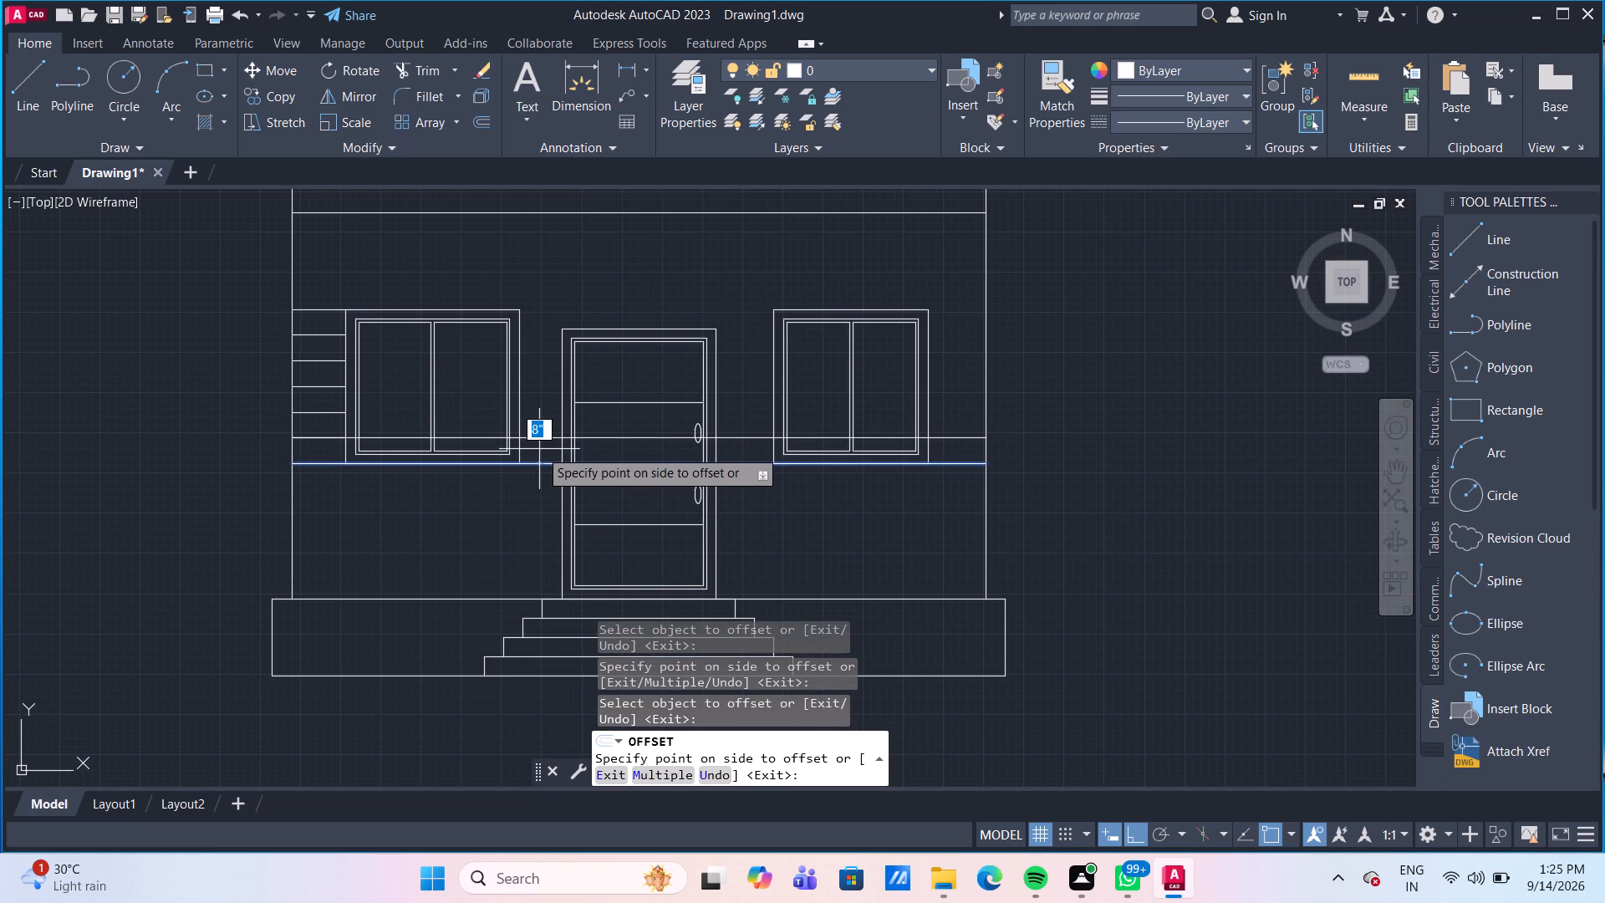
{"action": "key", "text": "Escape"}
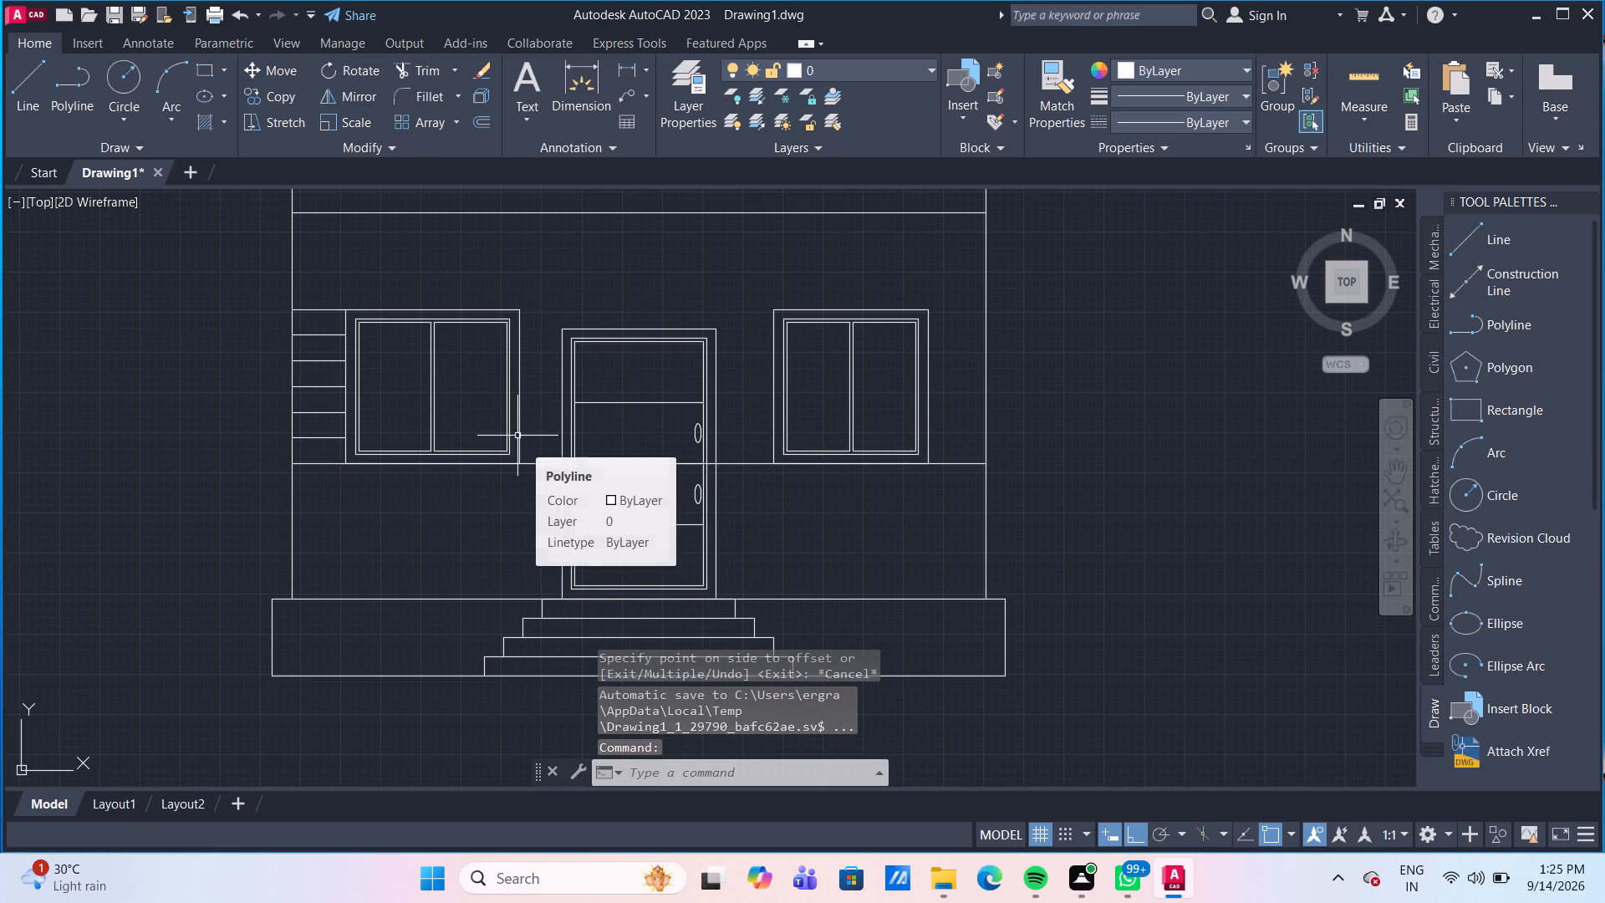
Draw a horizontal line about 1'-1" long at sill level from the left-hand window's outer bottom-right corner to the door's outer frame.
{"action": "left_click", "coordinate": [28, 95]}
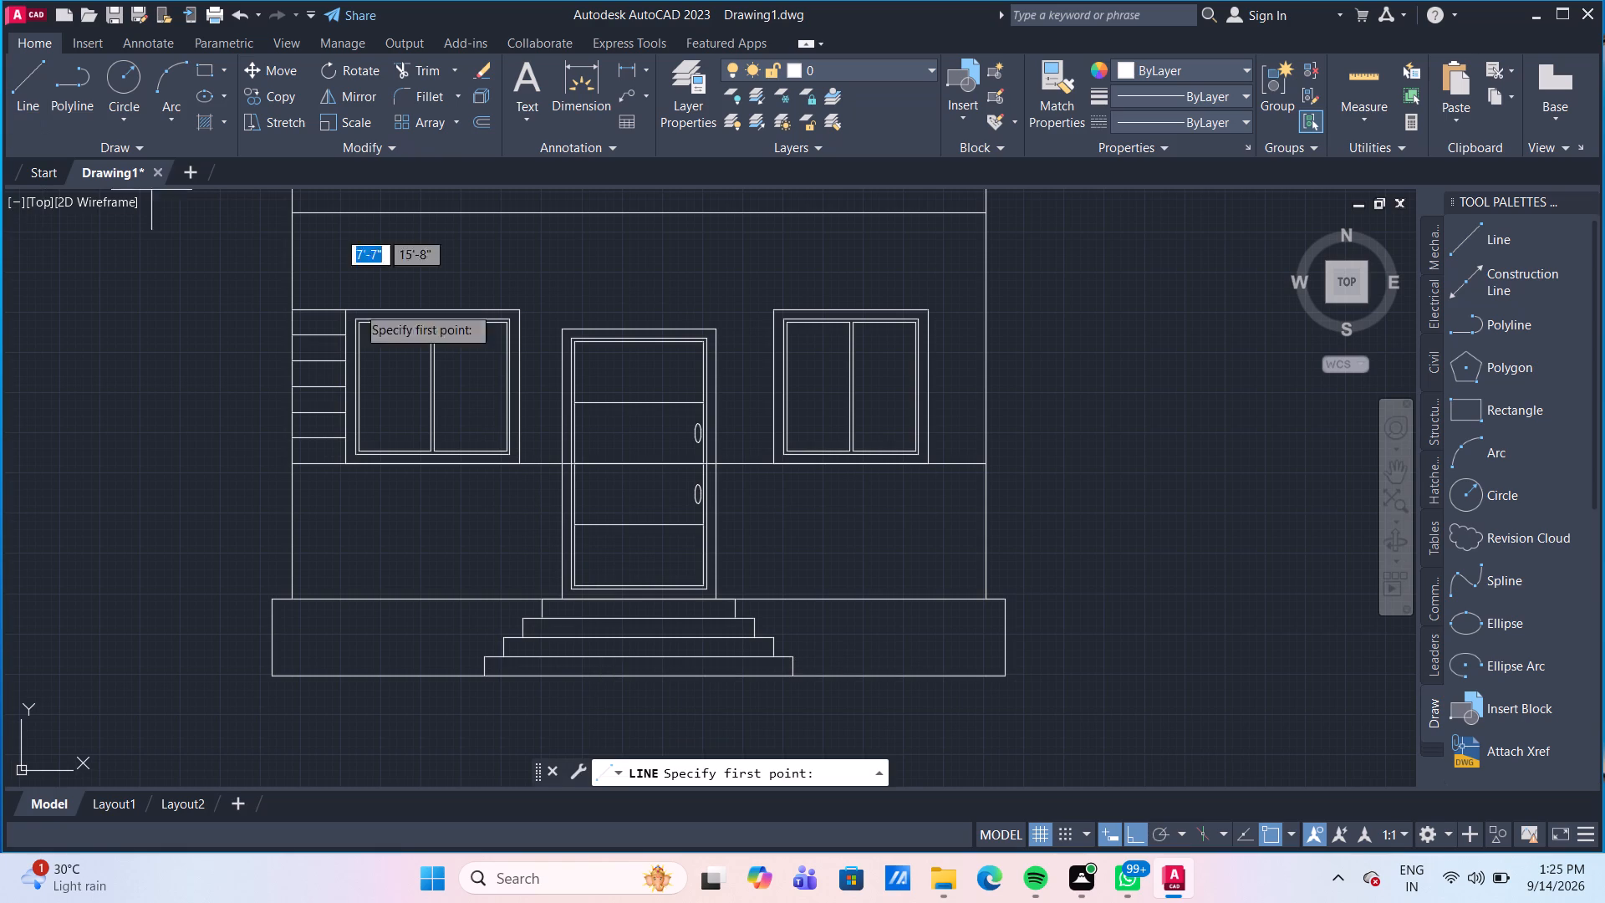
{"action": "scroll", "coordinate": [527, 443], "scroll_direction": "up", "scroll_amount": 2}
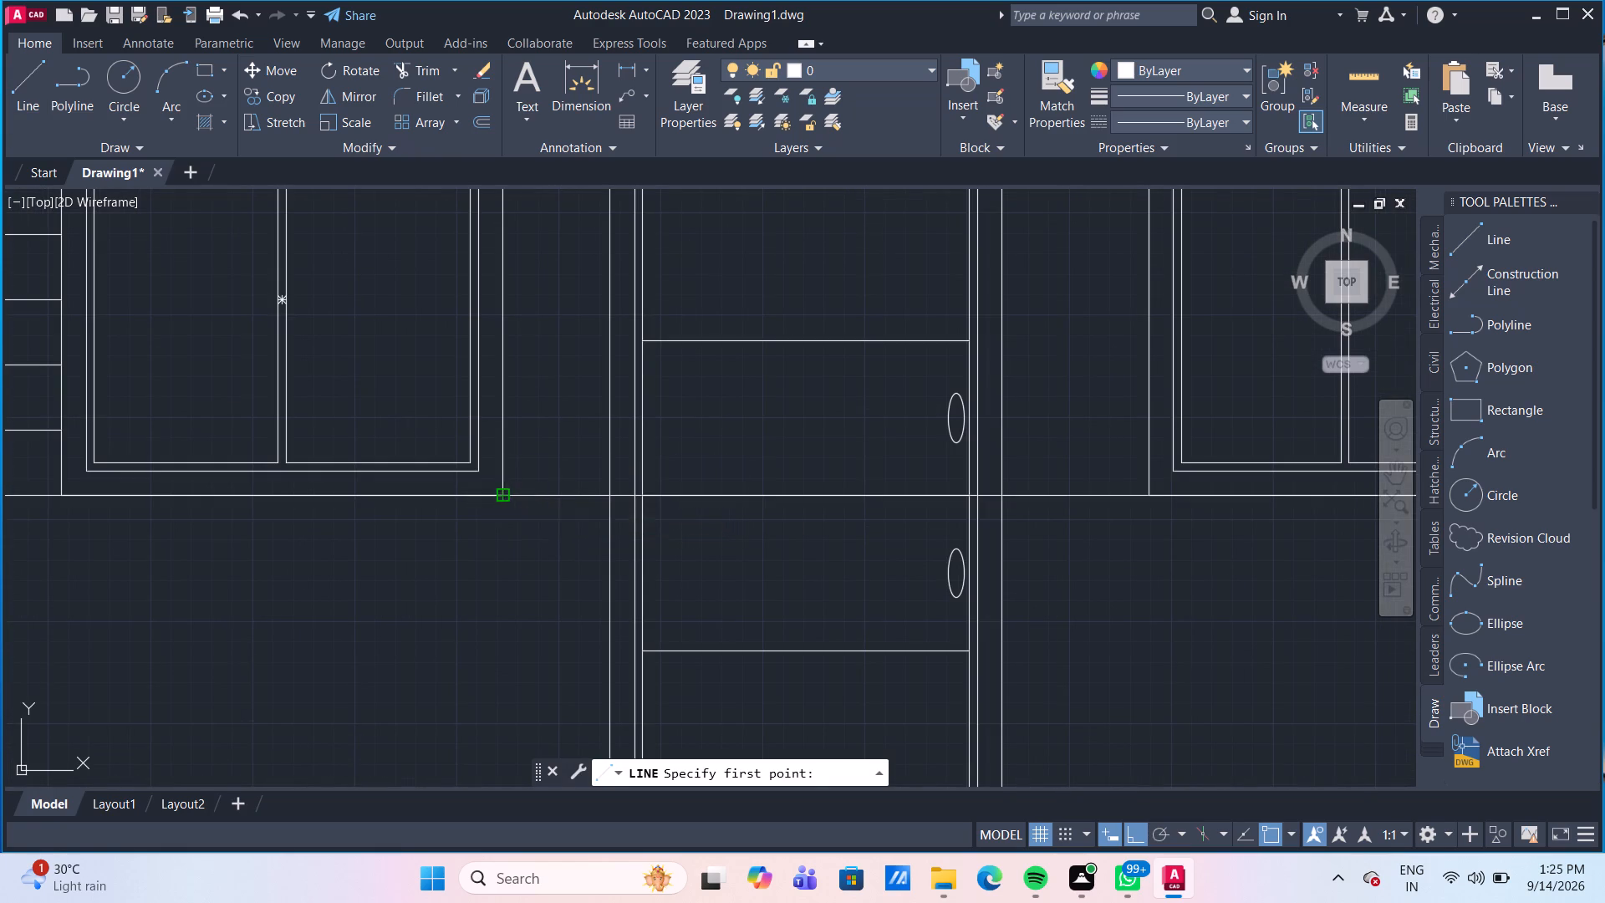
{"action": "left_click", "coordinate": [505, 499]}
{"action": "left_click", "coordinate": [612, 495]}
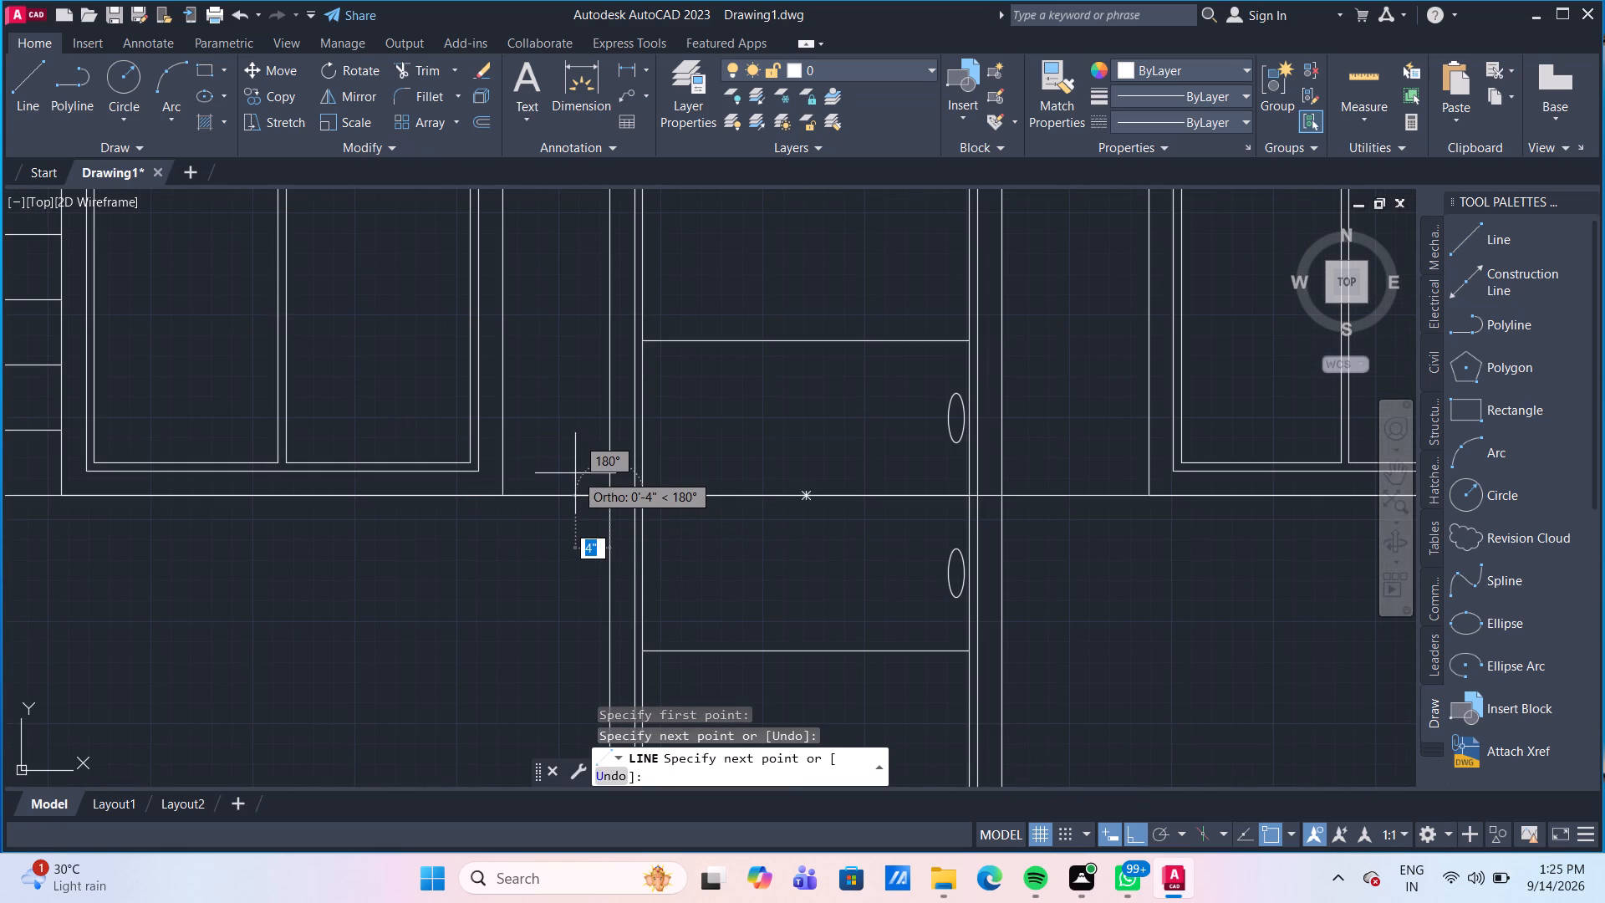
{"action": "key", "text": "Return"}
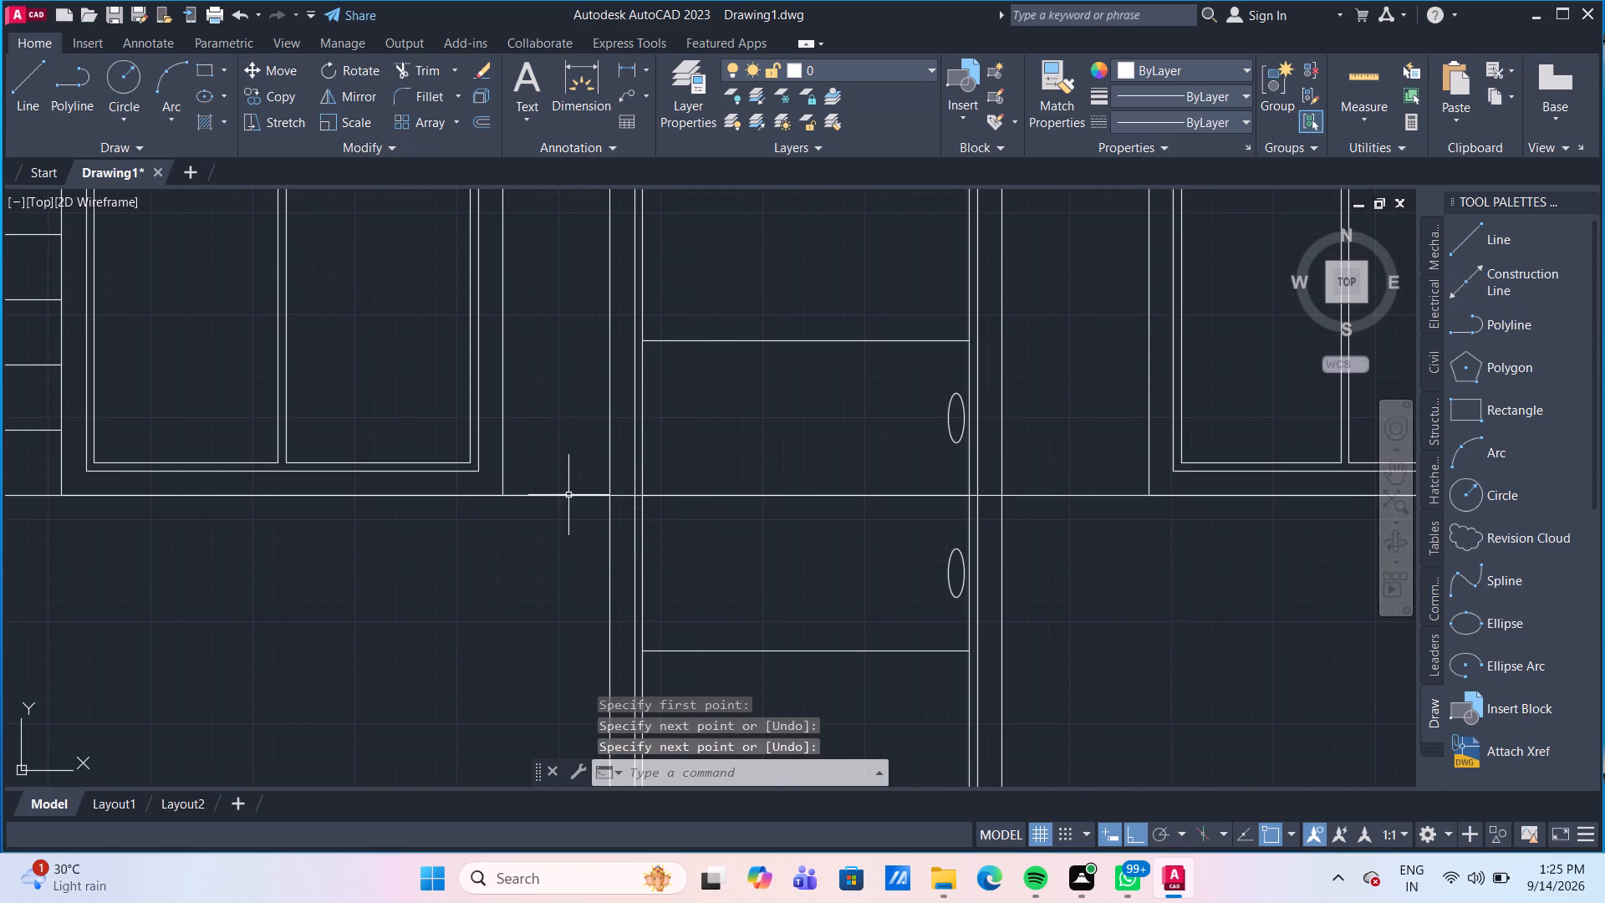
Offset the short sill-level line between the left-hand window and the door upward in 8" intervals, making two copies.
{"action": "left_click", "coordinate": [568, 495]}
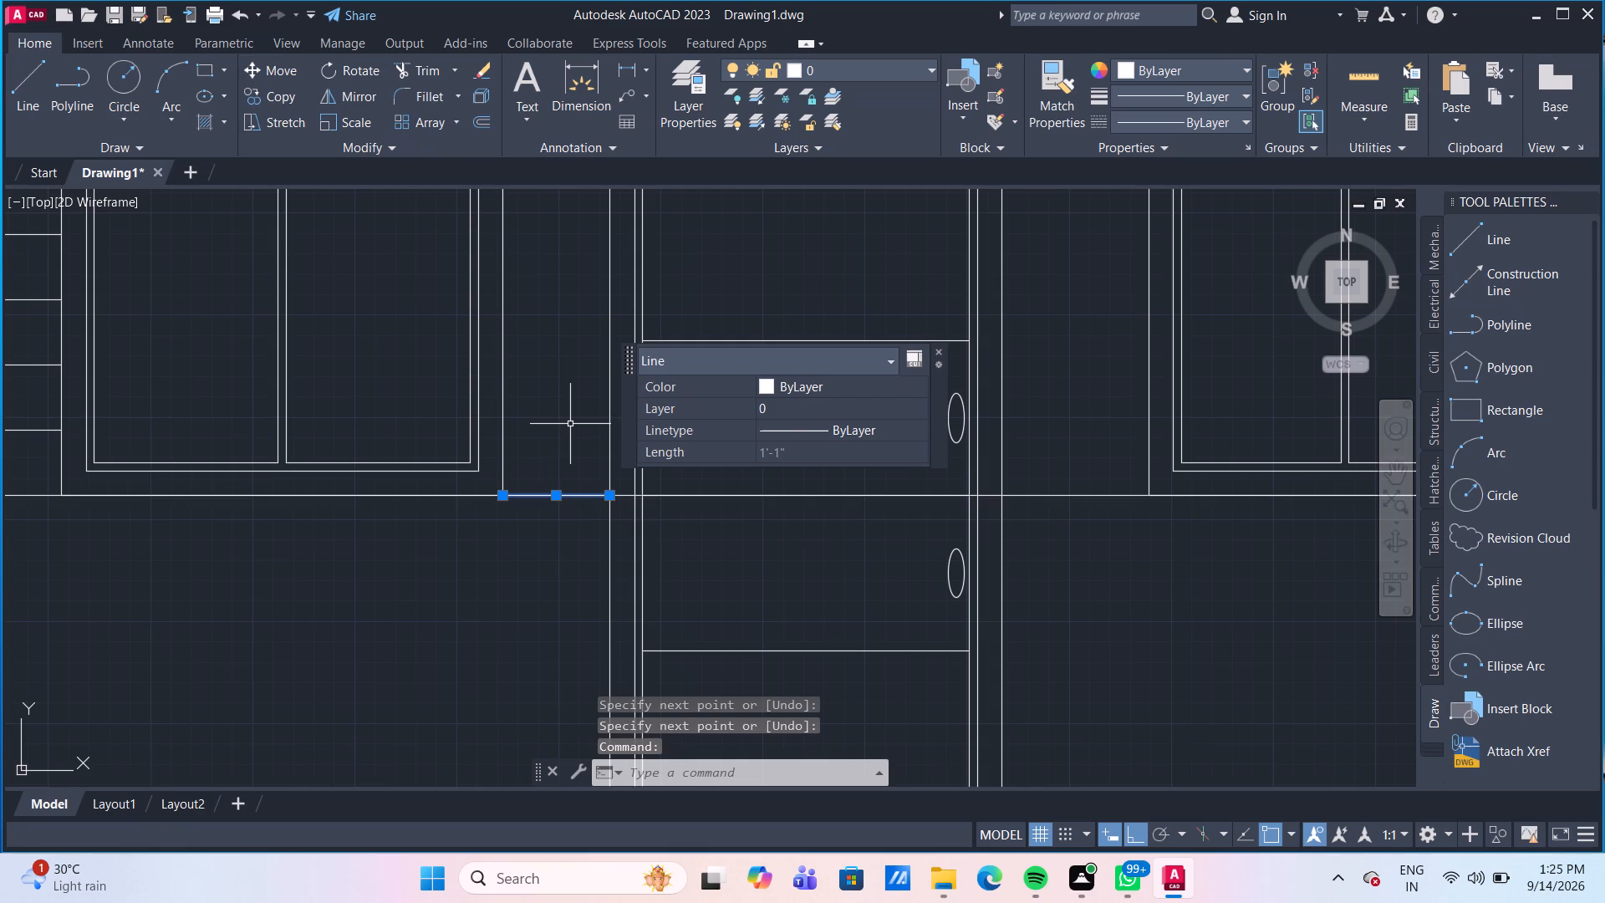
{"action": "key", "text": "o"}
{"action": "key", "text": "Return"}
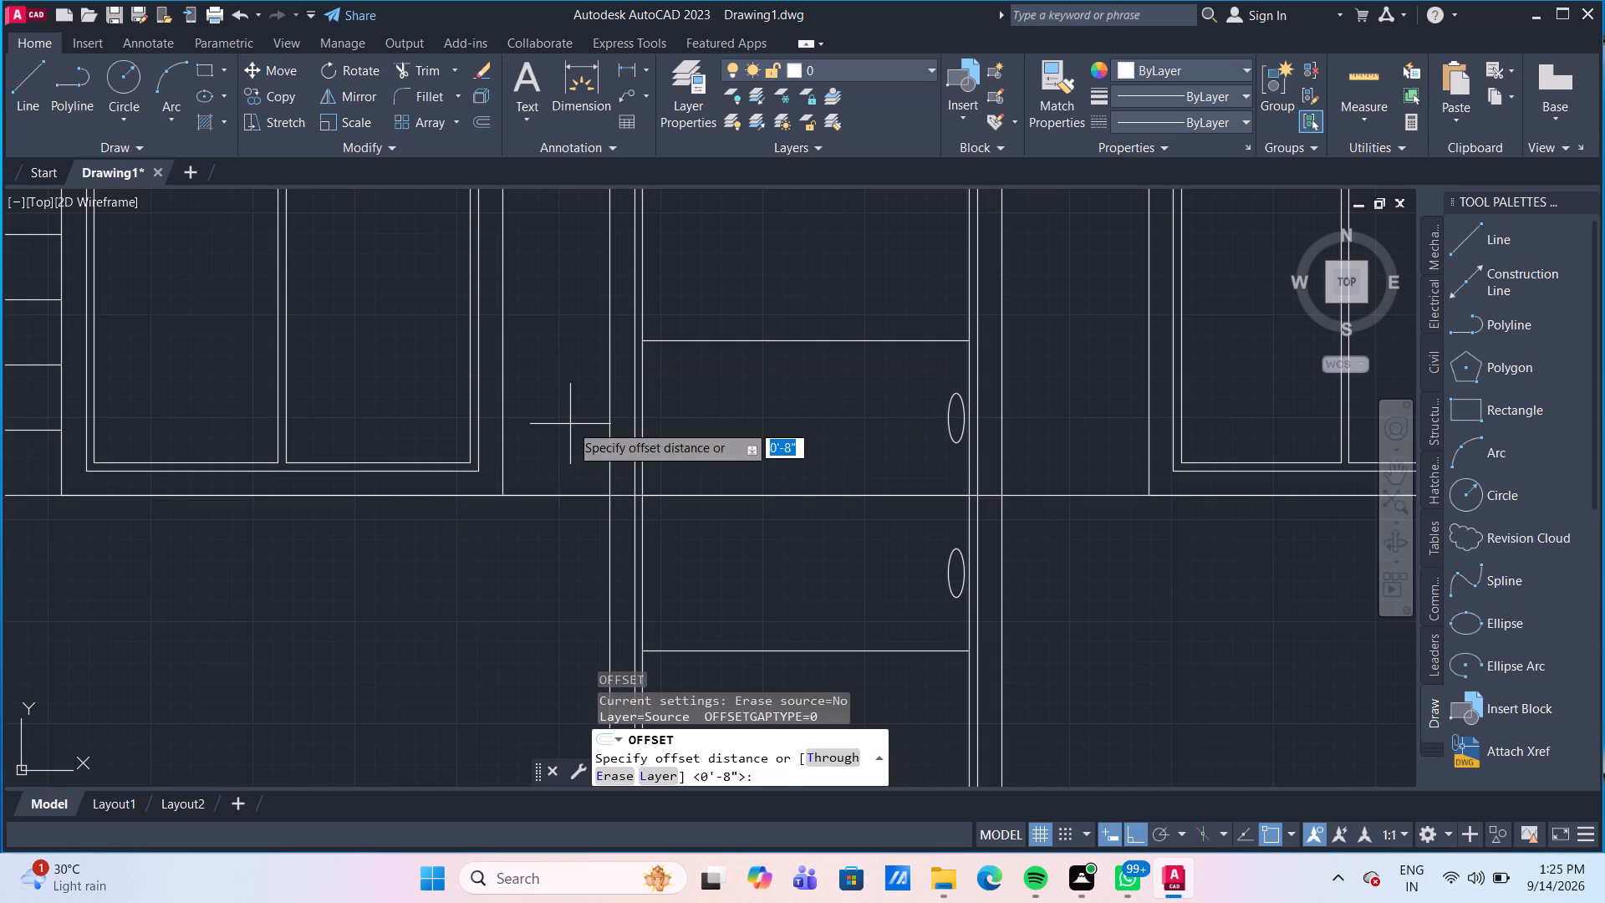
{"action": "key", "text": "Return"}
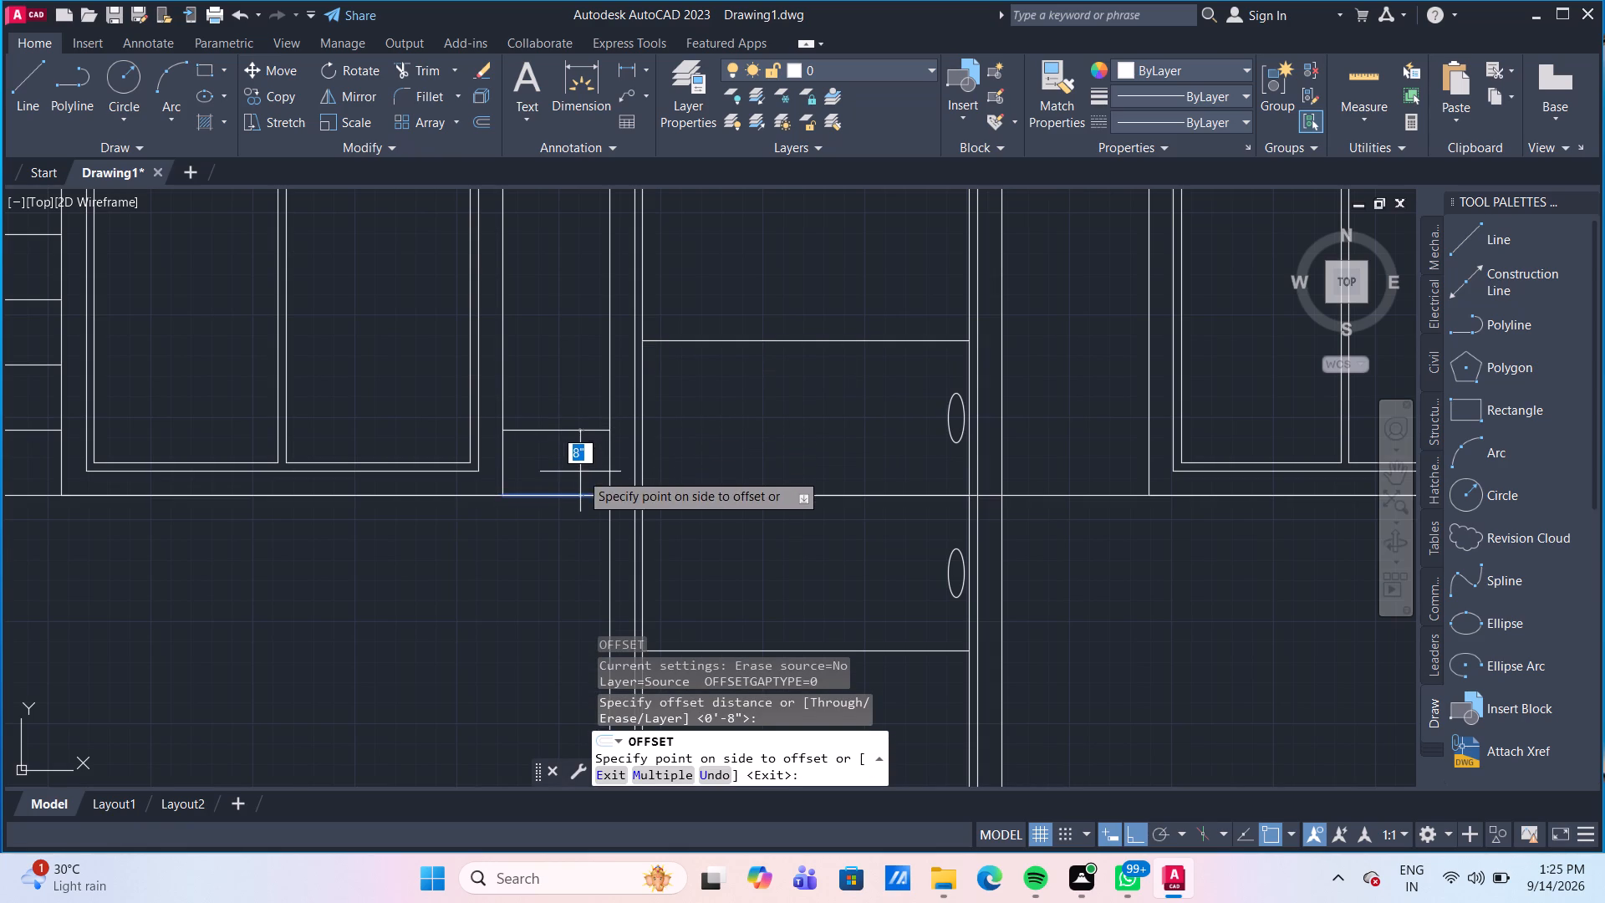
{"action": "left_click", "coordinate": [569, 431]}
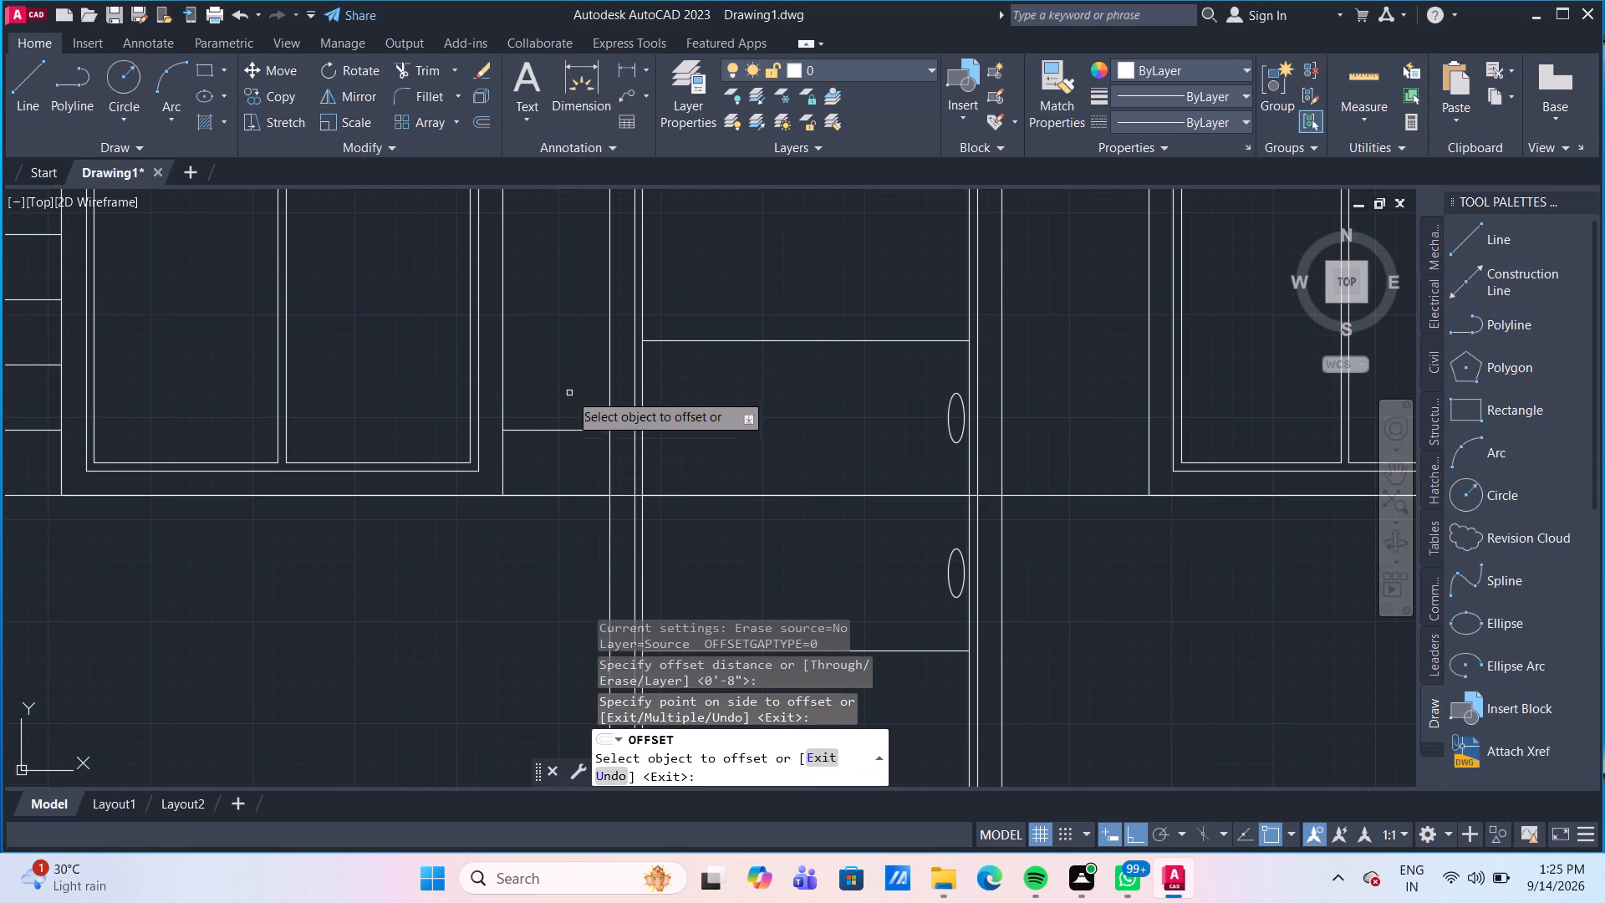
{"action": "left_click", "coordinate": [573, 430]}
{"action": "left_click", "coordinate": [577, 380]}
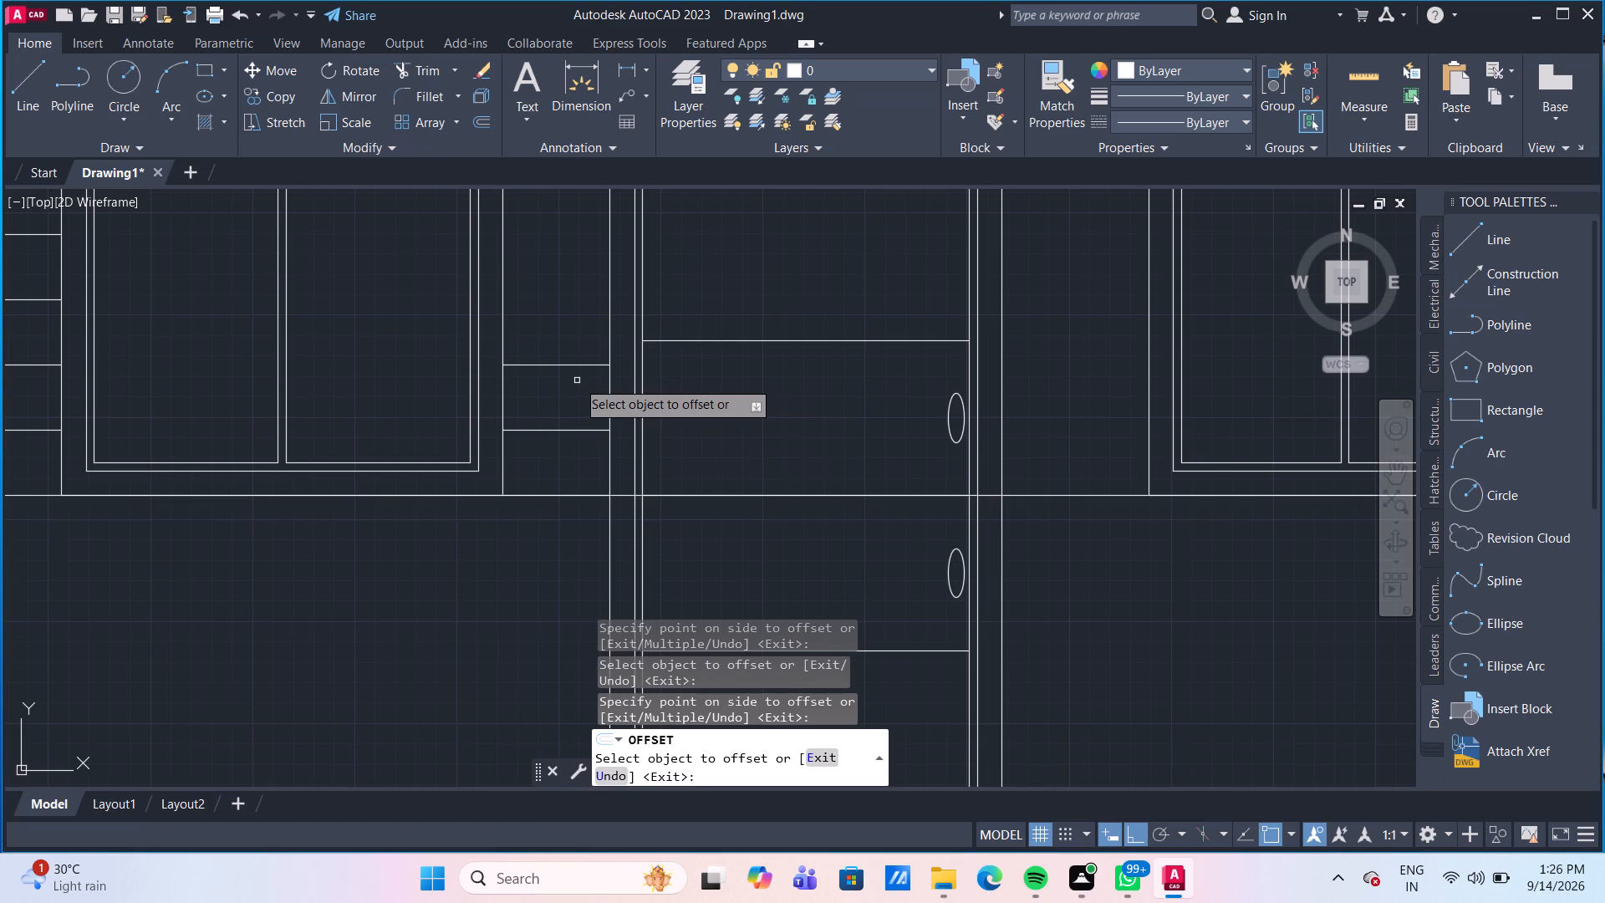
{"action": "scroll", "coordinate": [577, 380], "scroll_direction": "down", "scroll_amount": 1}
{"action": "scroll", "coordinate": [573, 364], "scroll_direction": "up", "scroll_amount": 1}
{"action": "middle_click_drag", "start_coordinate": [573, 364], "coordinate": [573, 365]}
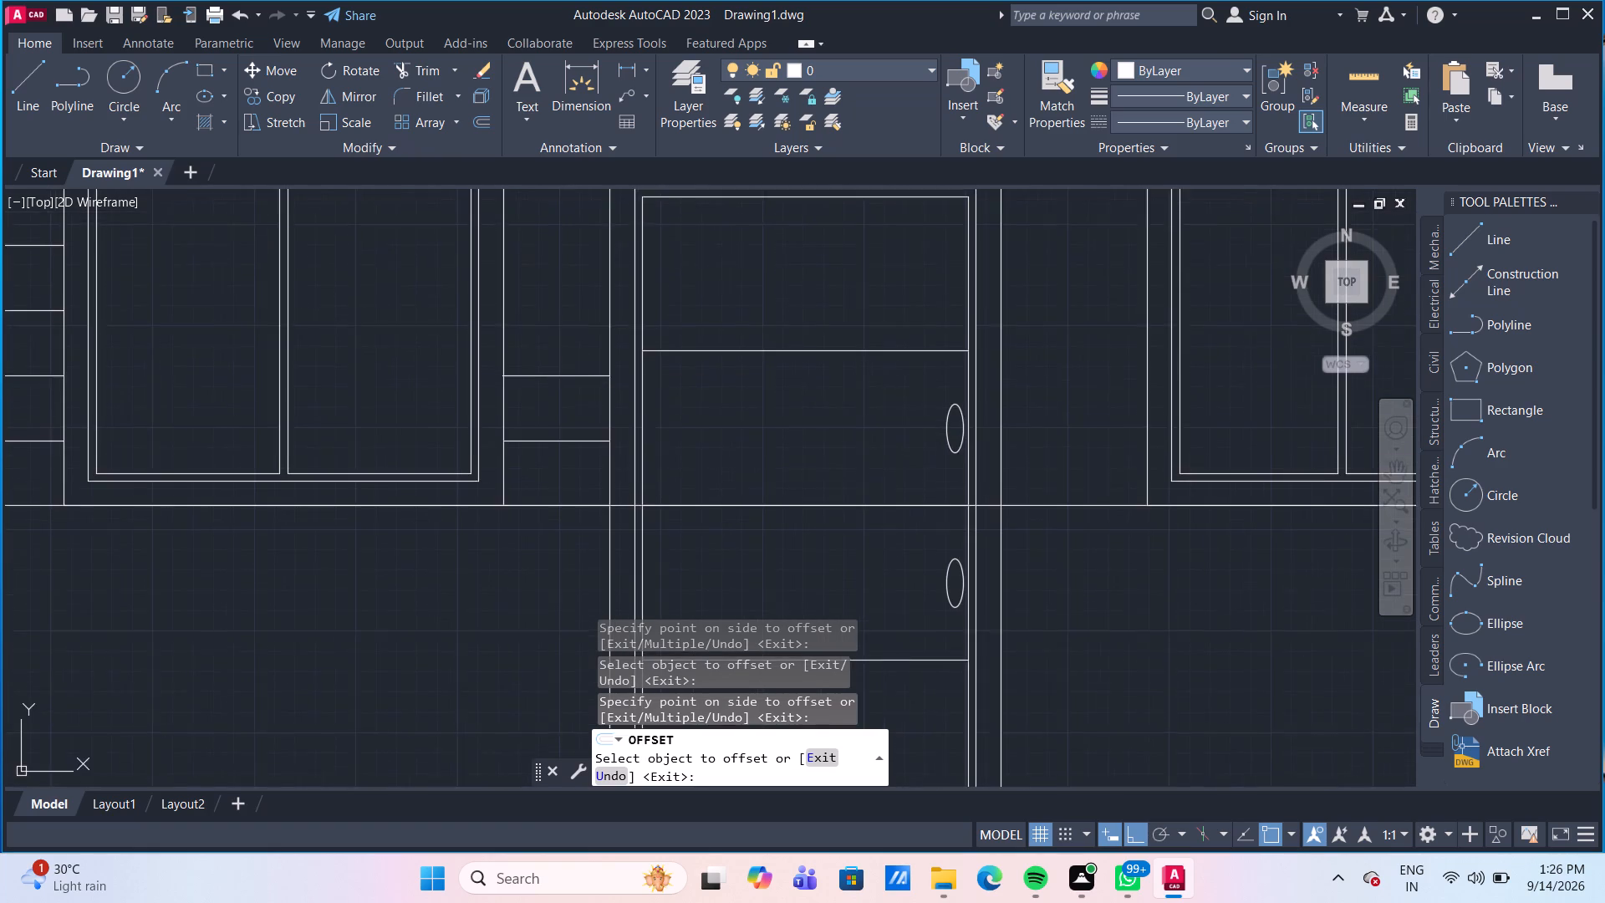
{"action": "middle_click_drag", "start_coordinate": [573, 365], "coordinate": [565, 400]}
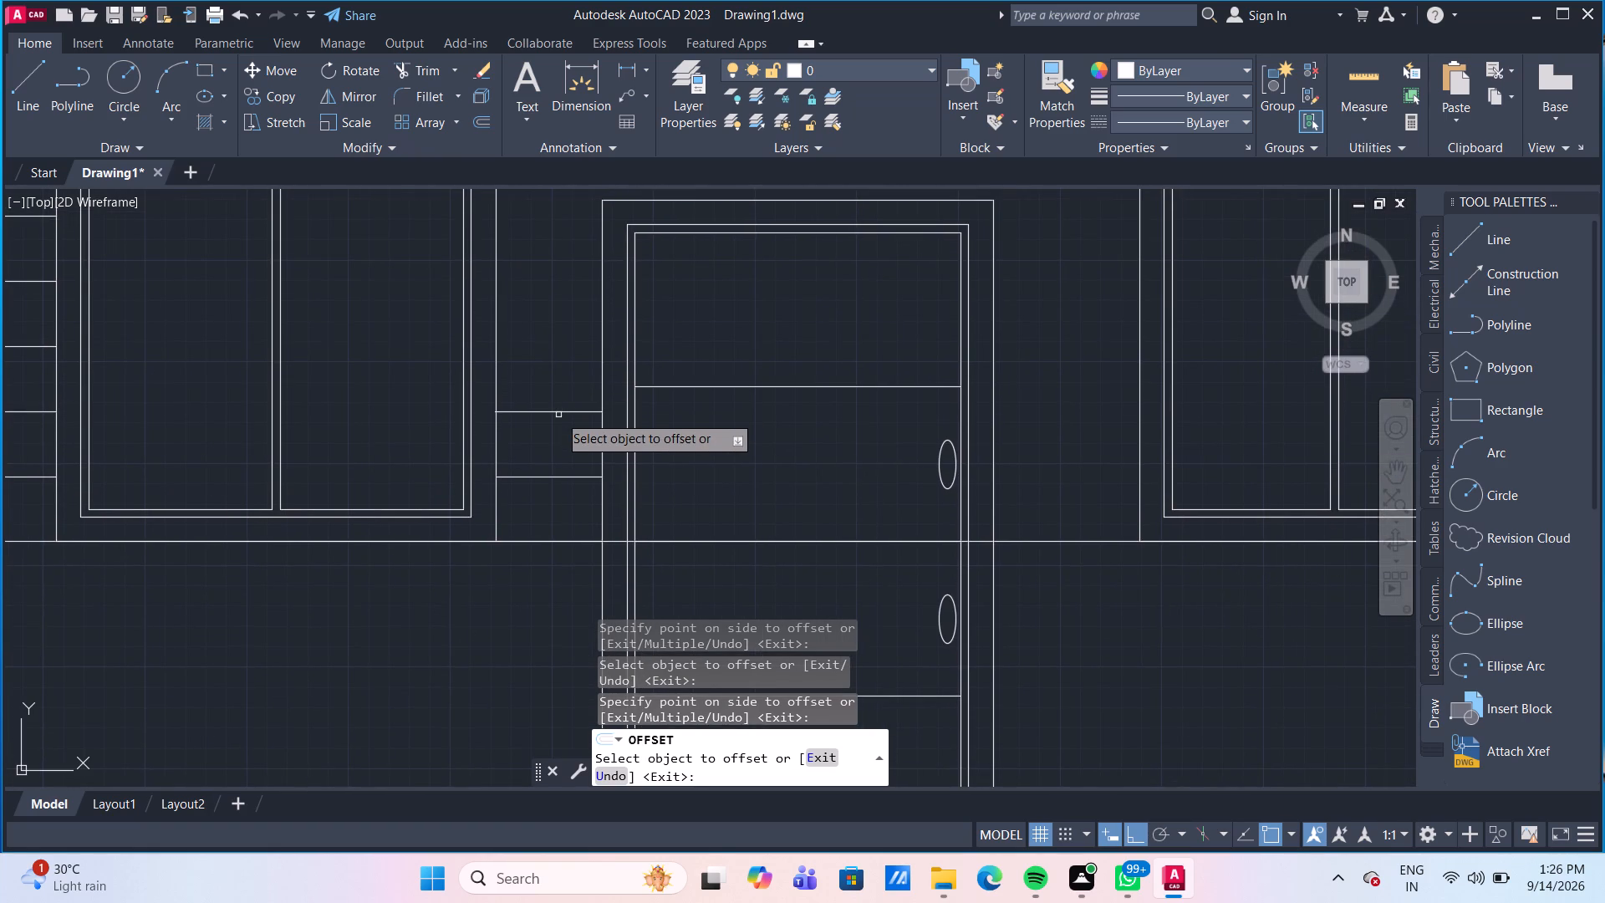
{"action": "middle_click_drag", "start_coordinate": [563, 408], "coordinate": [549, 447]}
{"action": "scroll", "coordinate": [552, 451], "scroll_direction": "down", "scroll_amount": 1}
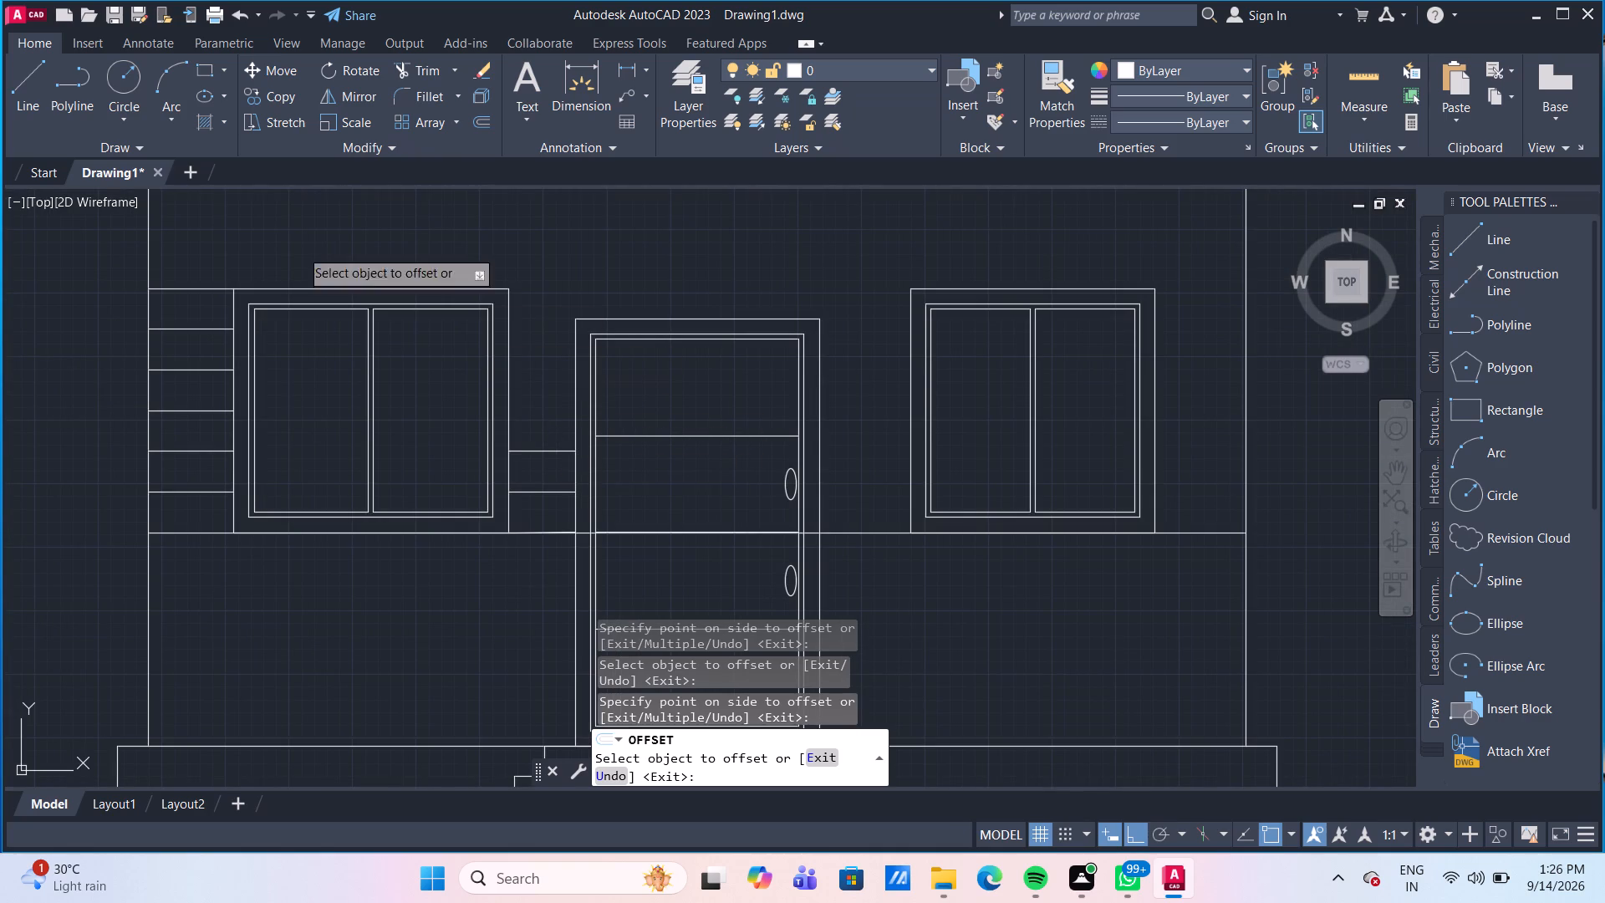
{"action": "key", "text": "Escape"}
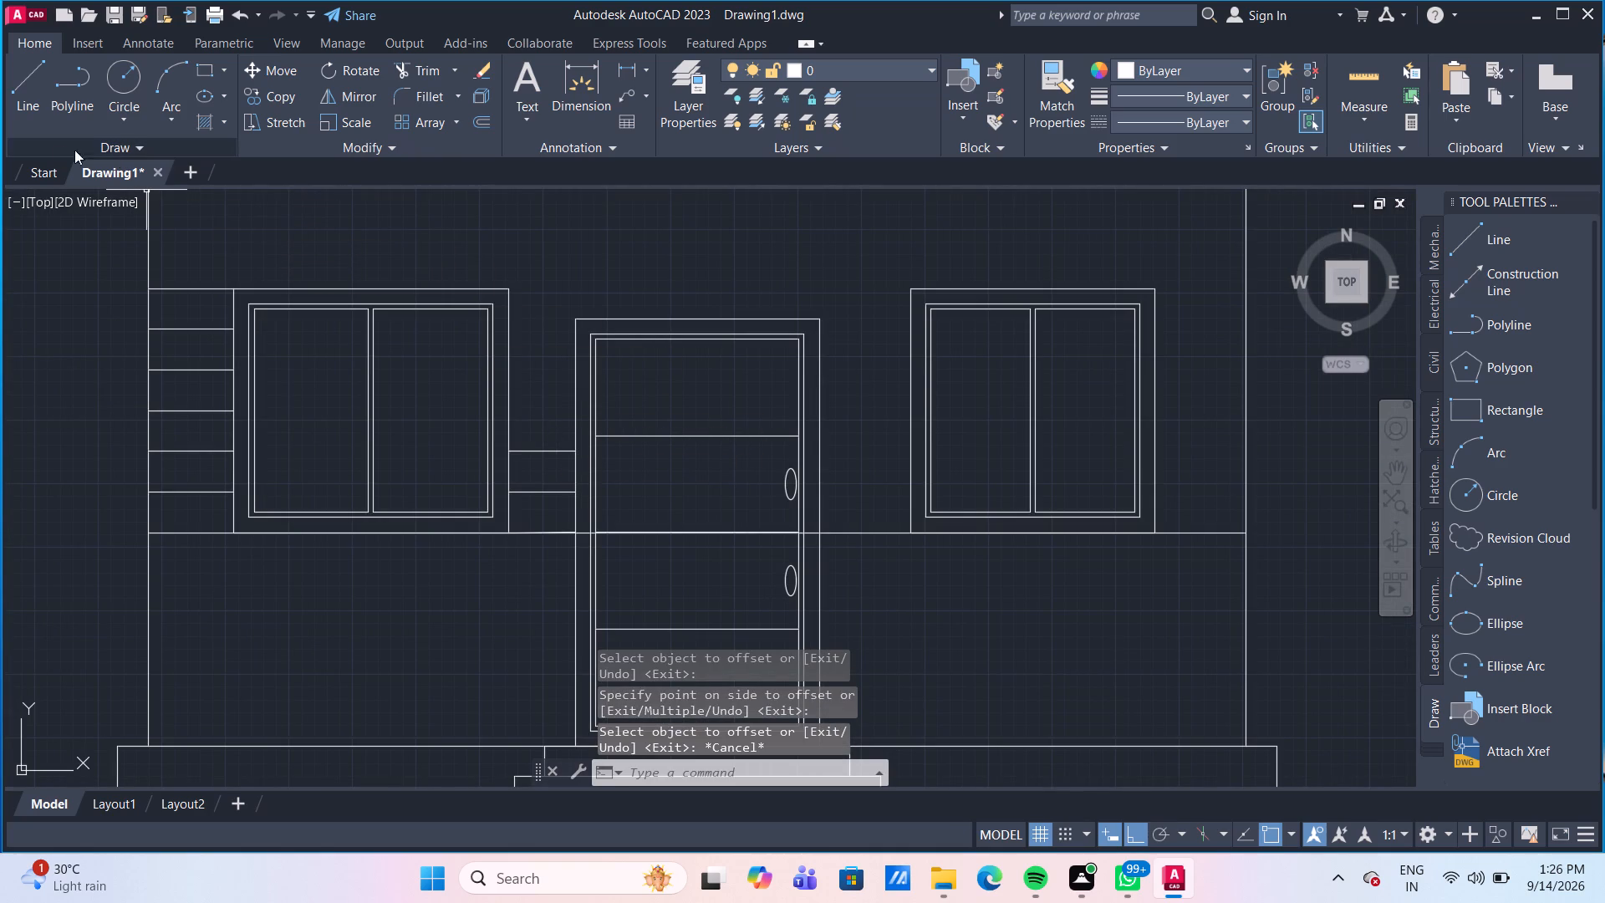
Copy the upper short line between the left-hand window and the door 8" straight up.
{"action": "scroll", "coordinate": [560, 437], "scroll_direction": "up", "scroll_amount": 2}
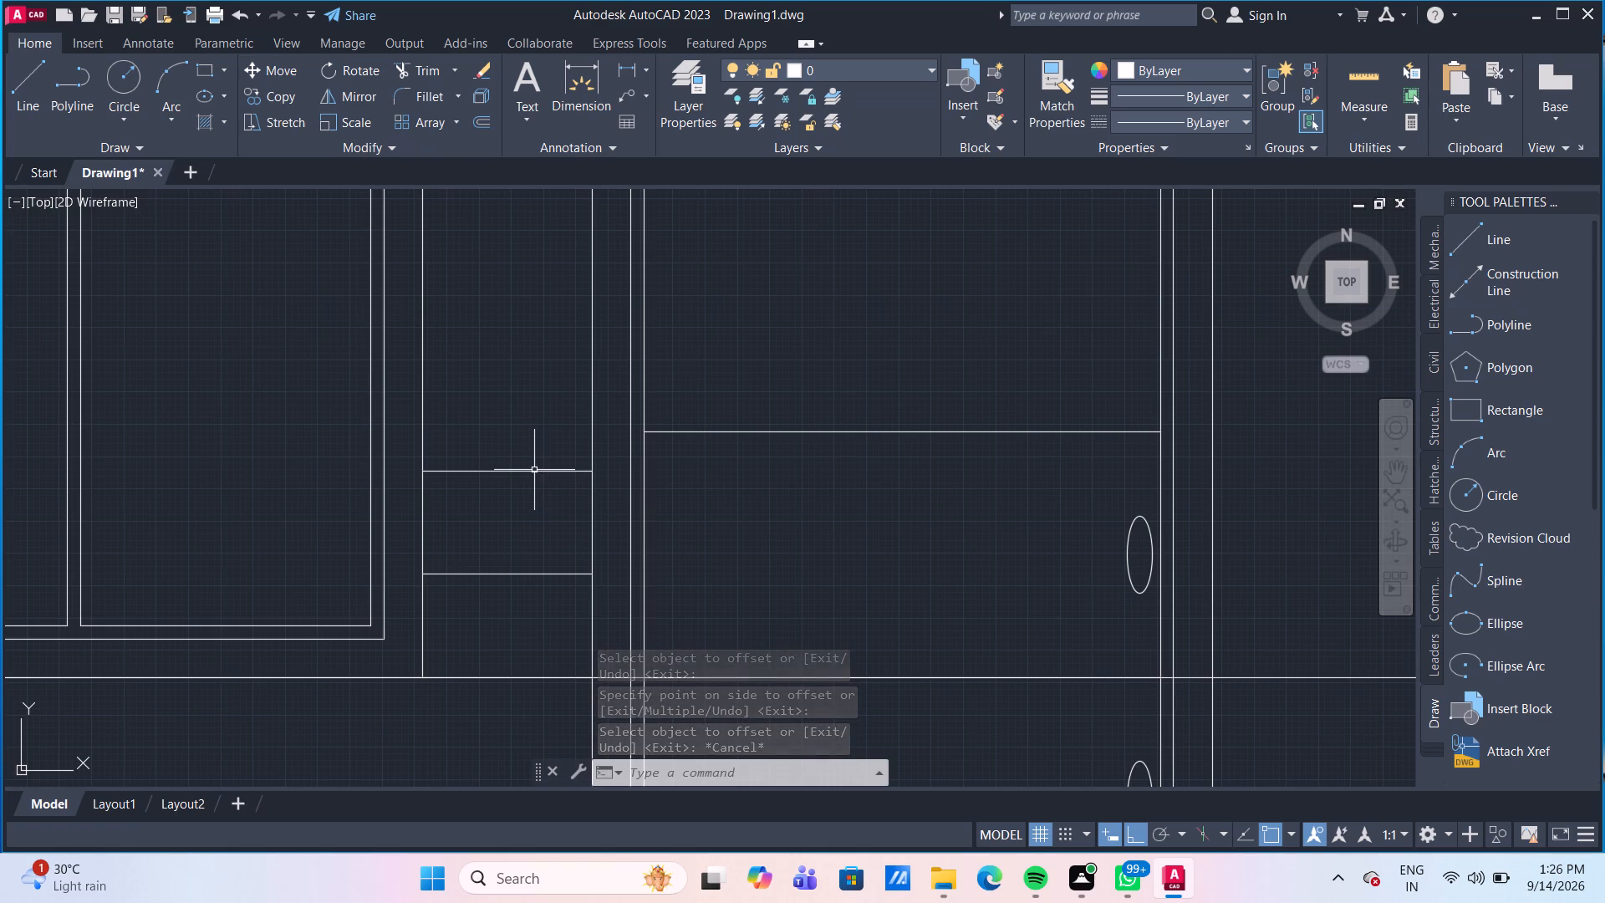
{"action": "left_click", "coordinate": [534, 470]}
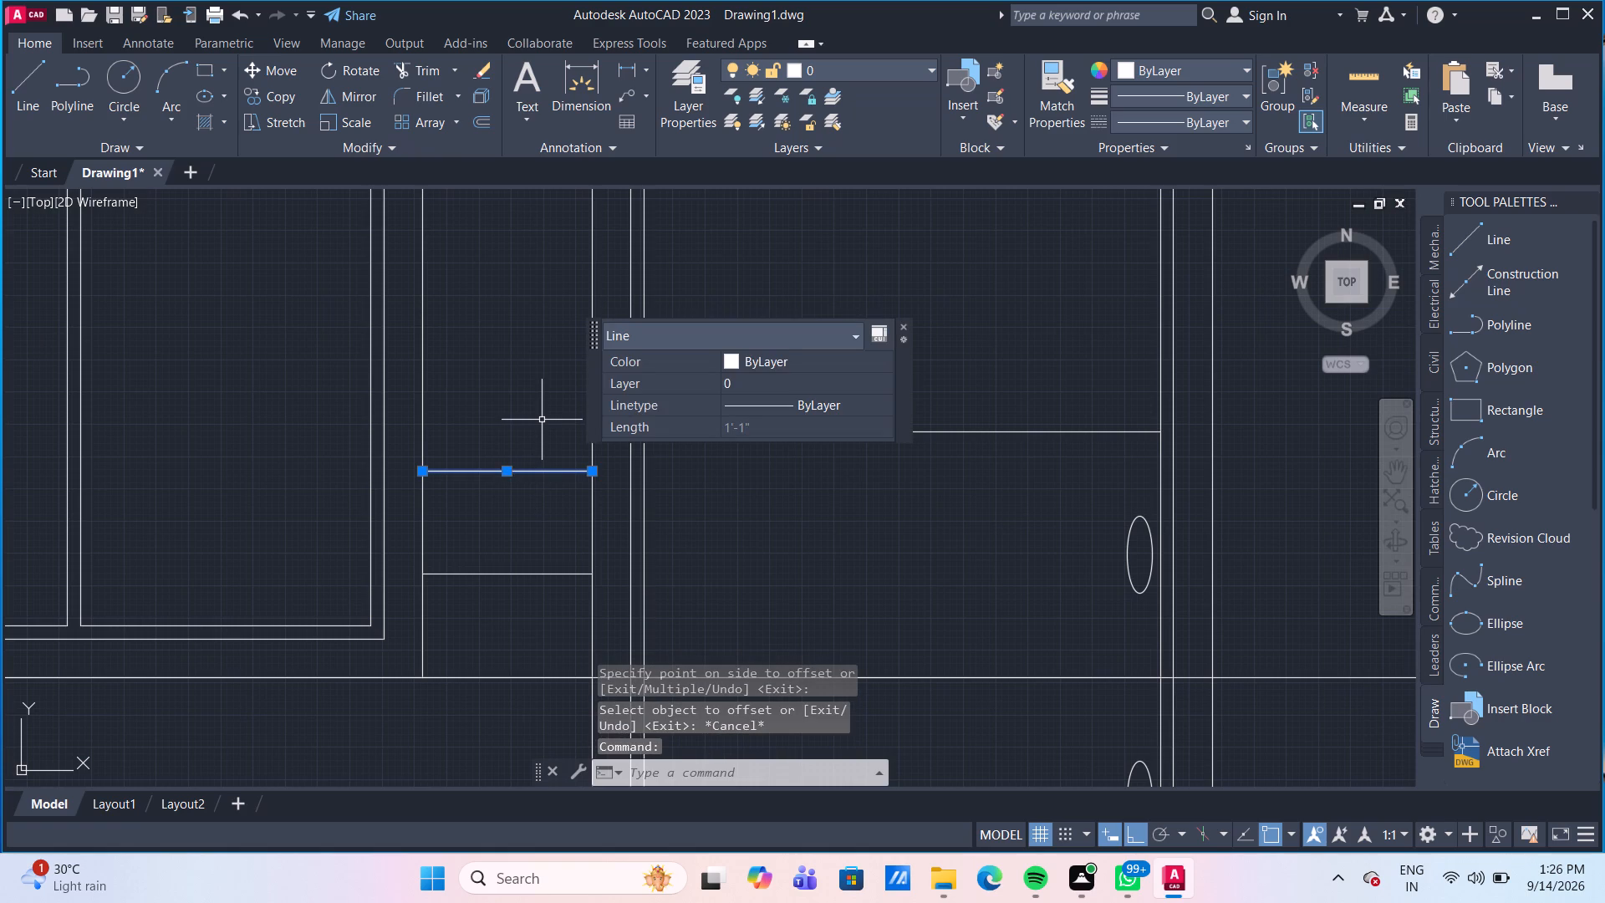
{"action": "type", "text": "CO"}
{"action": "key", "text": "Return"}
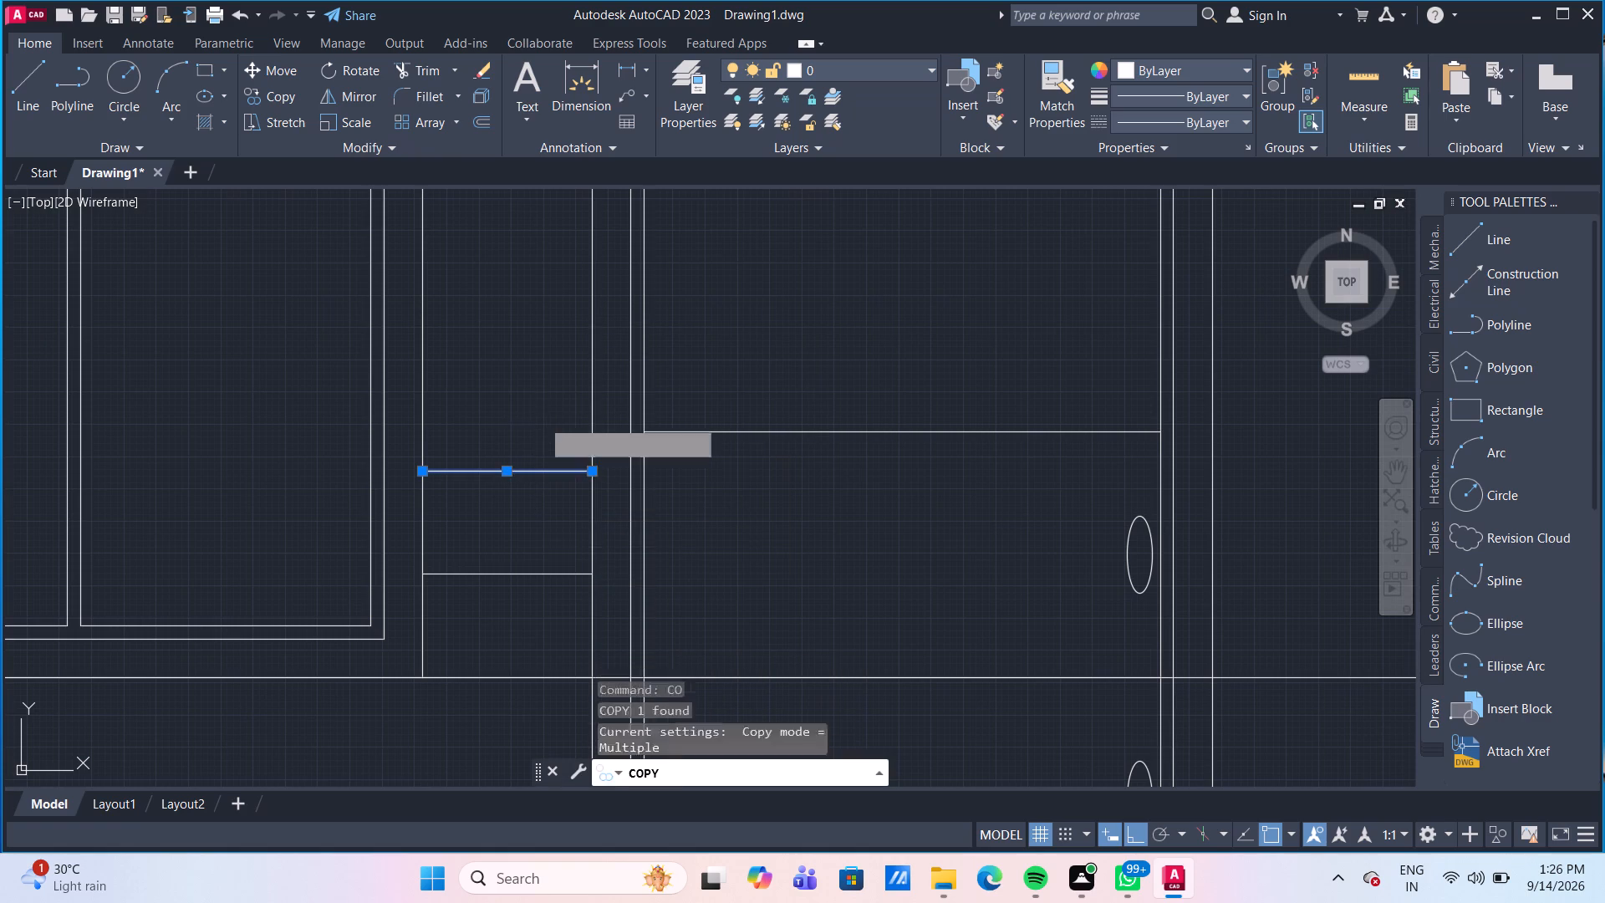
{"action": "left_click", "coordinate": [593, 469]}
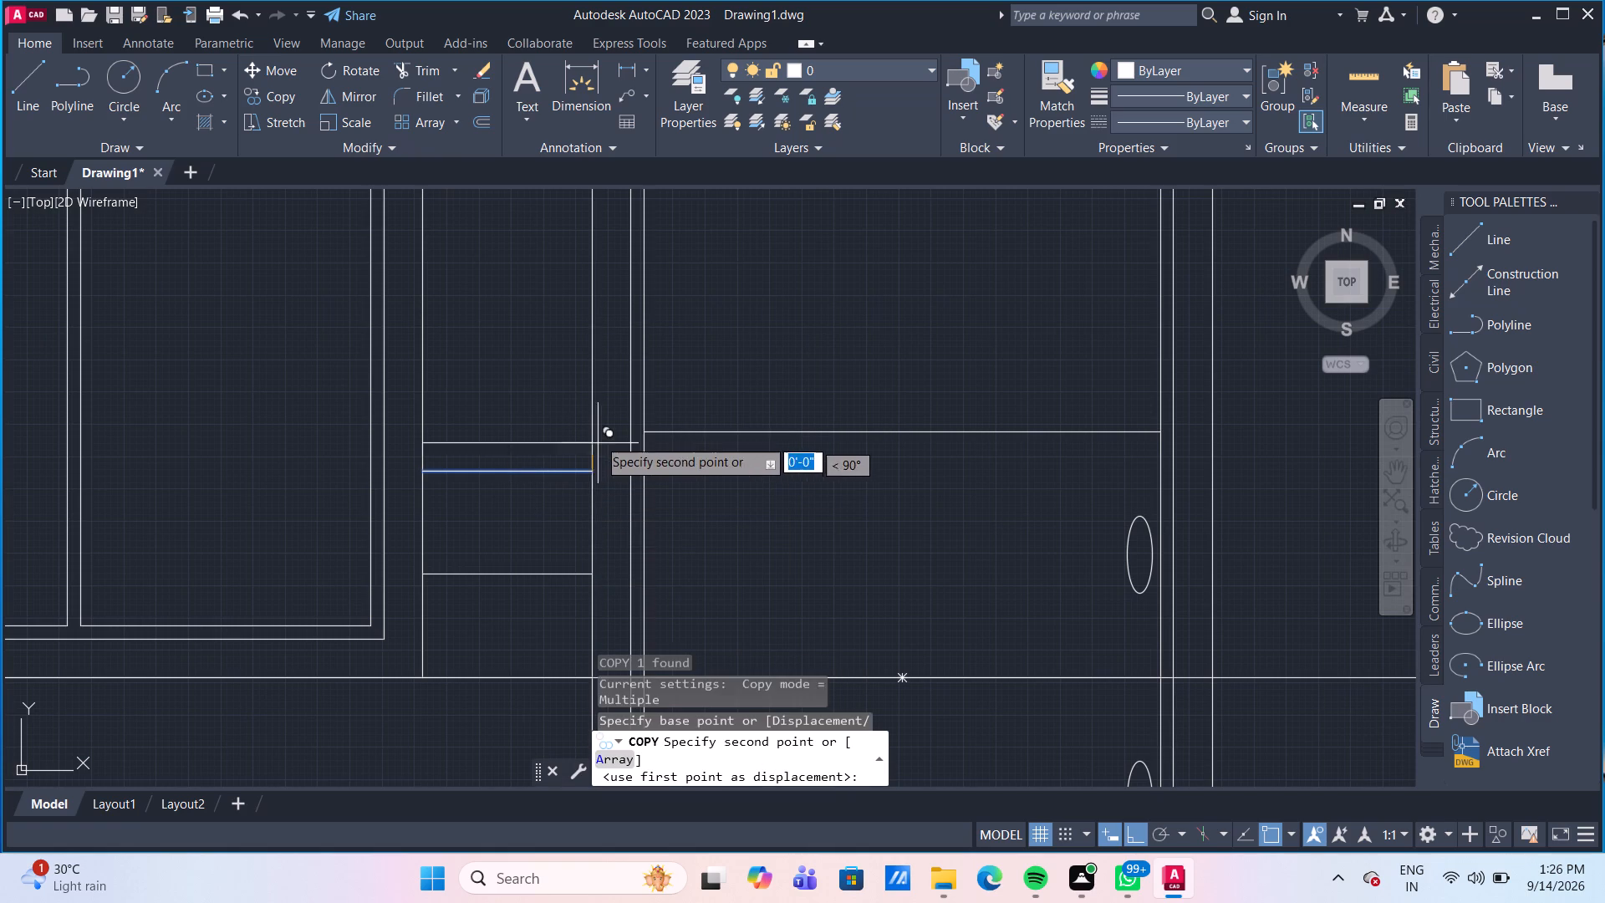
{"action": "type", "text": "8\""}
{"action": "key", "text": "Return"}
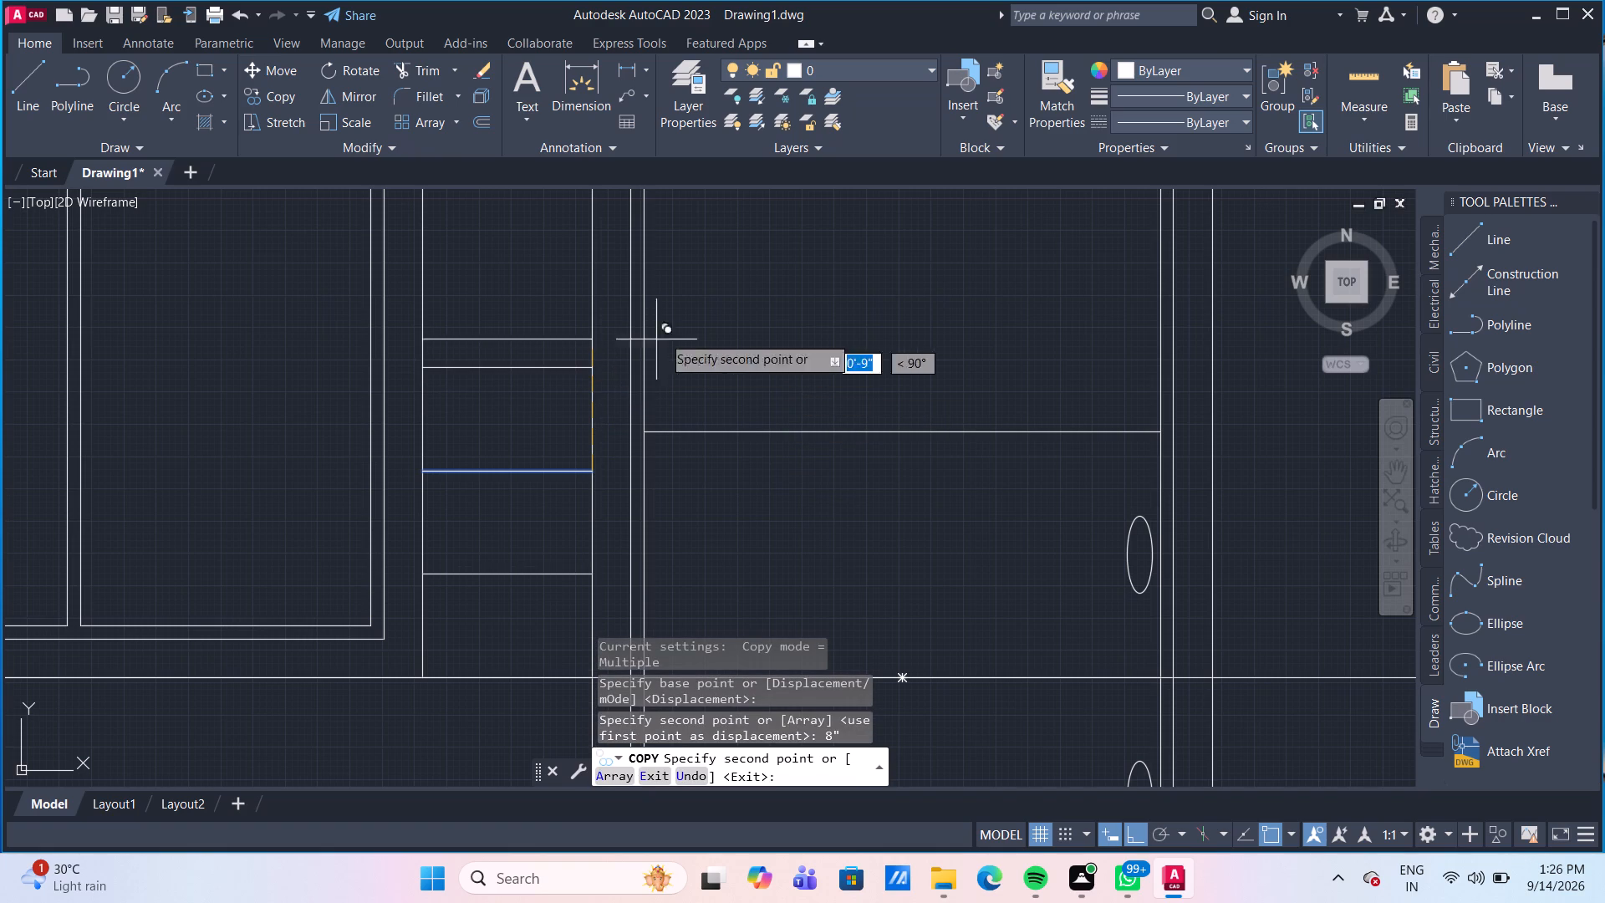
{"action": "key", "text": "Escape"}
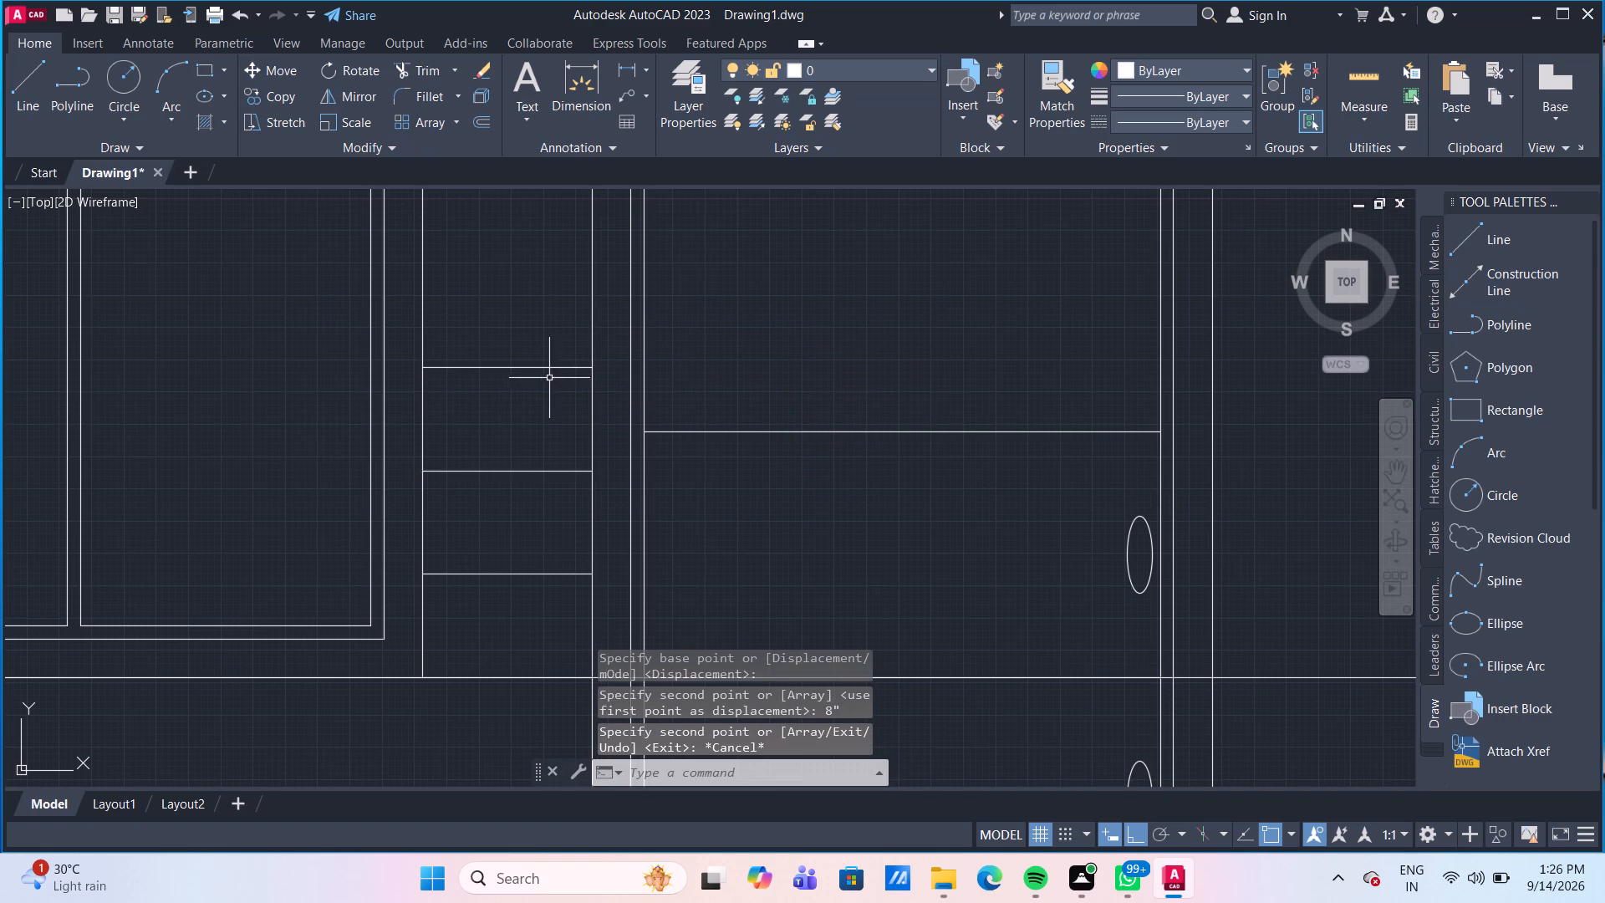
Shorten the topmost line between the left-hand window and the door by 3" at each end.
{"action": "left_click", "coordinate": [543, 368]}
{"action": "left_click", "coordinate": [596, 367]}
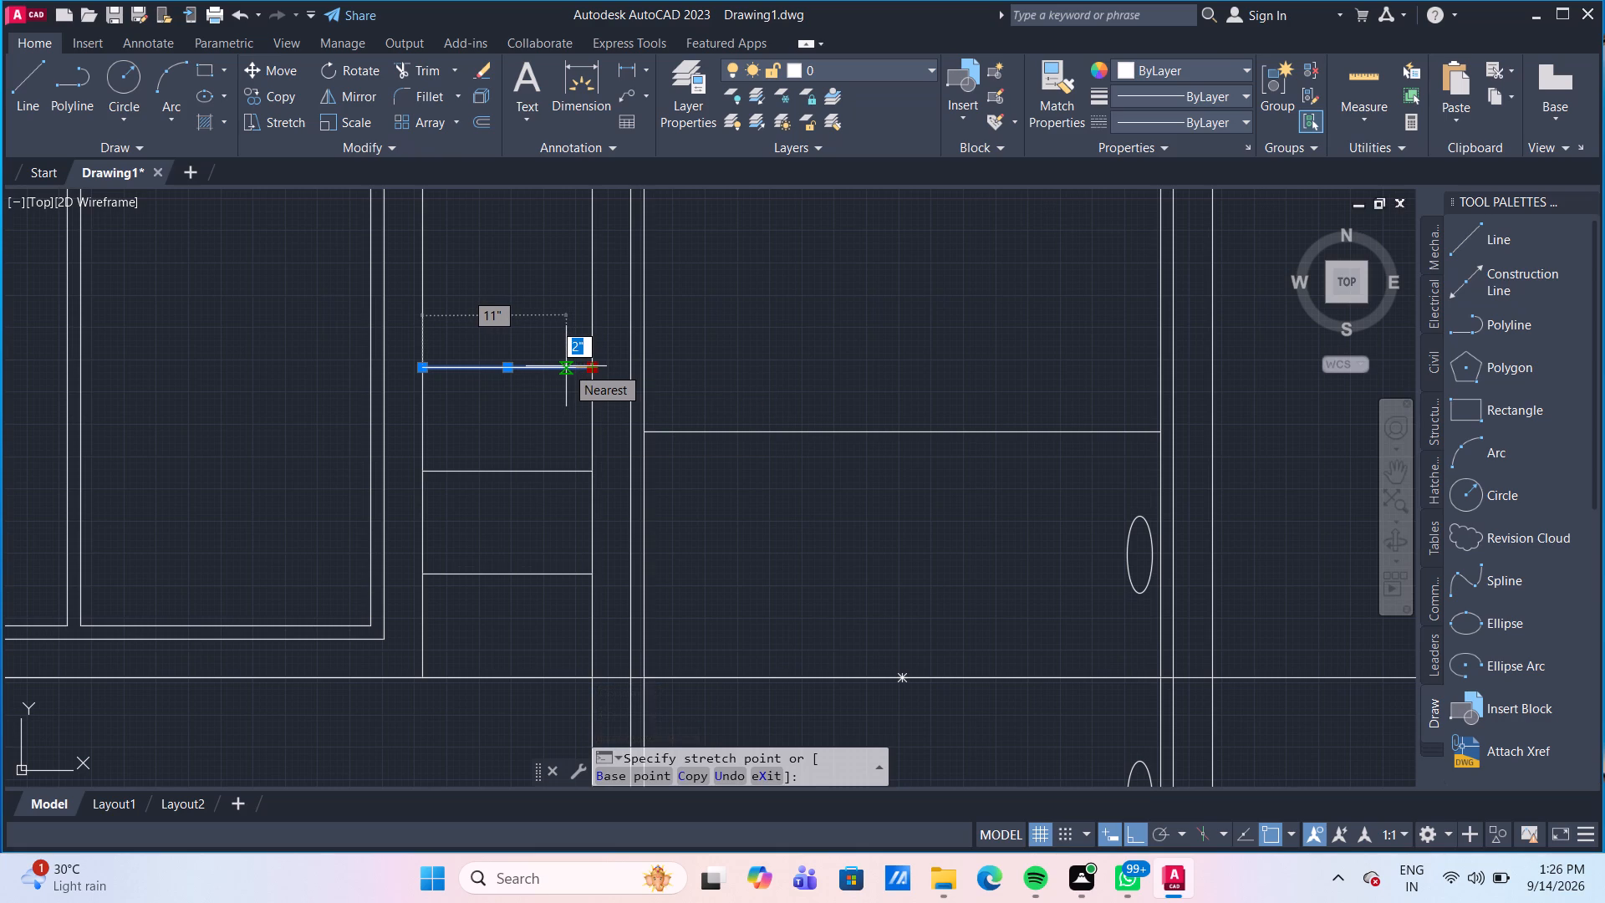
{"action": "type", "text": "3\""}
{"action": "key", "text": "Return"}
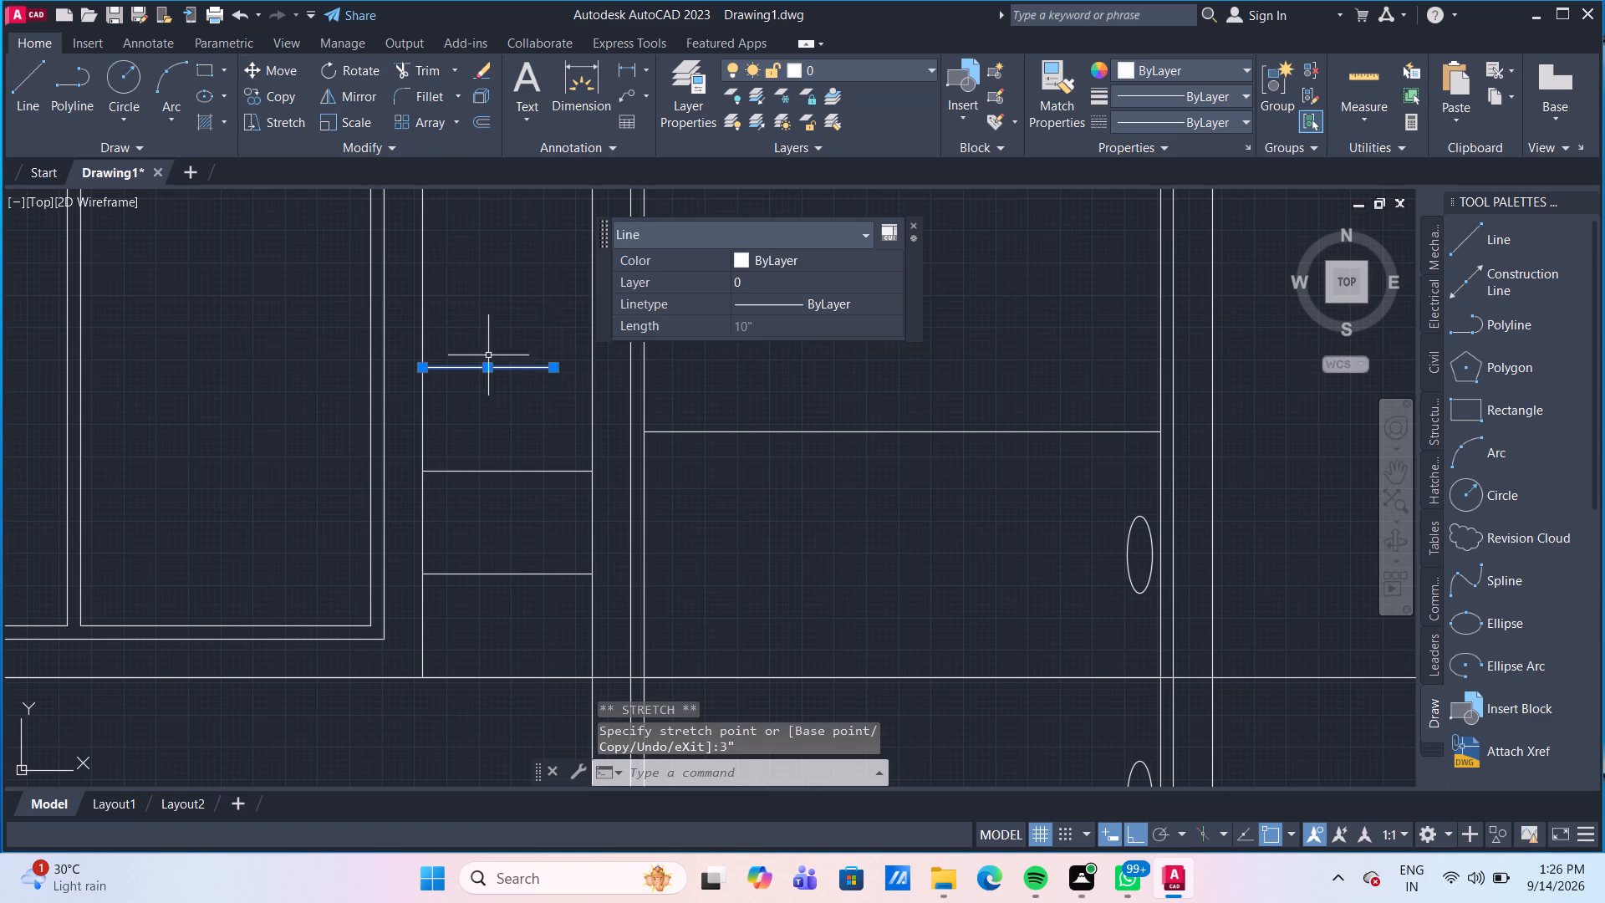
{"action": "left_click", "coordinate": [426, 363]}
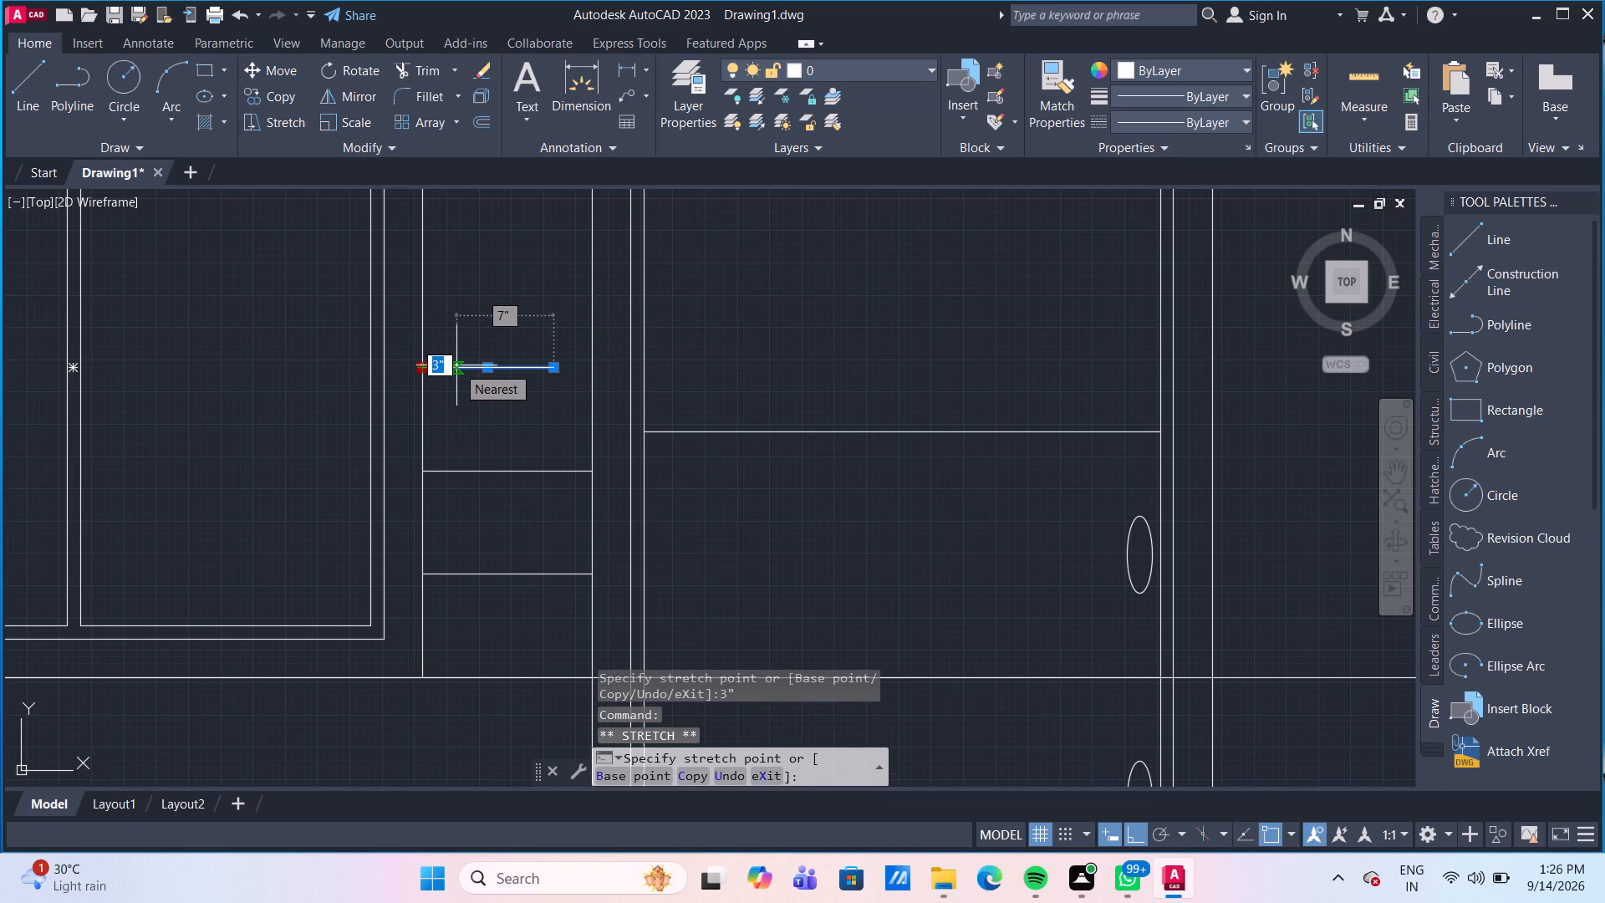
{"action": "type", "text": "3\""}
{"action": "key", "text": "Return"}
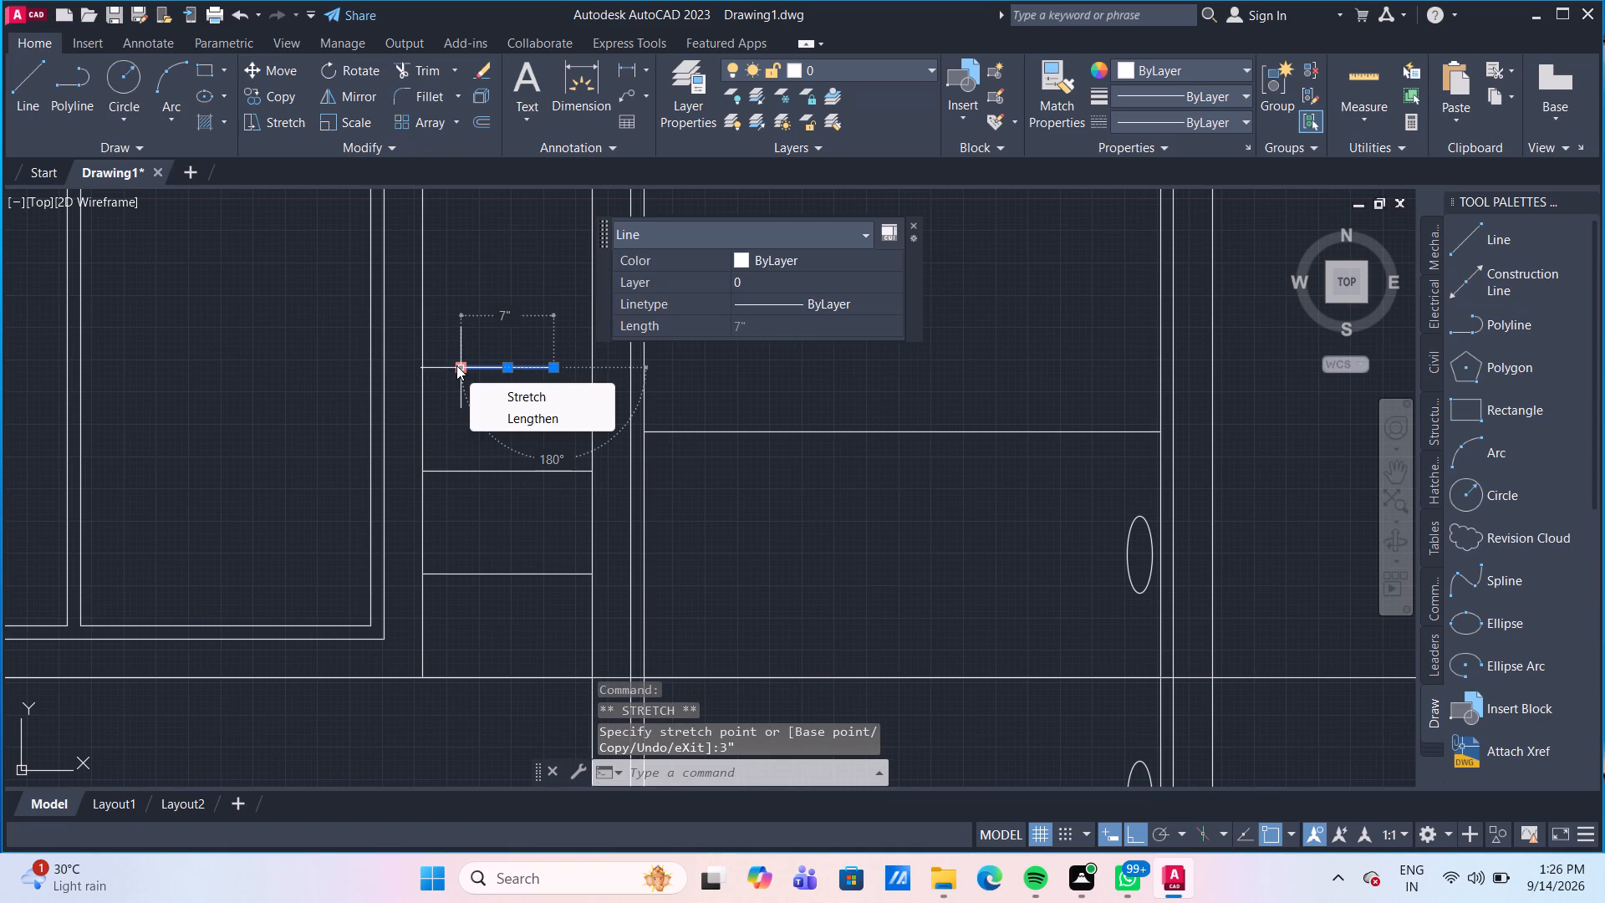
{"action": "key", "text": "Escape"}
Draw a horizontal line about 1'-6" long at sill level from the right-hand window's outer bottom-right corner to the building's right wall edge.
{"action": "scroll", "coordinate": [548, 339], "scroll_direction": "down", "scroll_amount": 2}
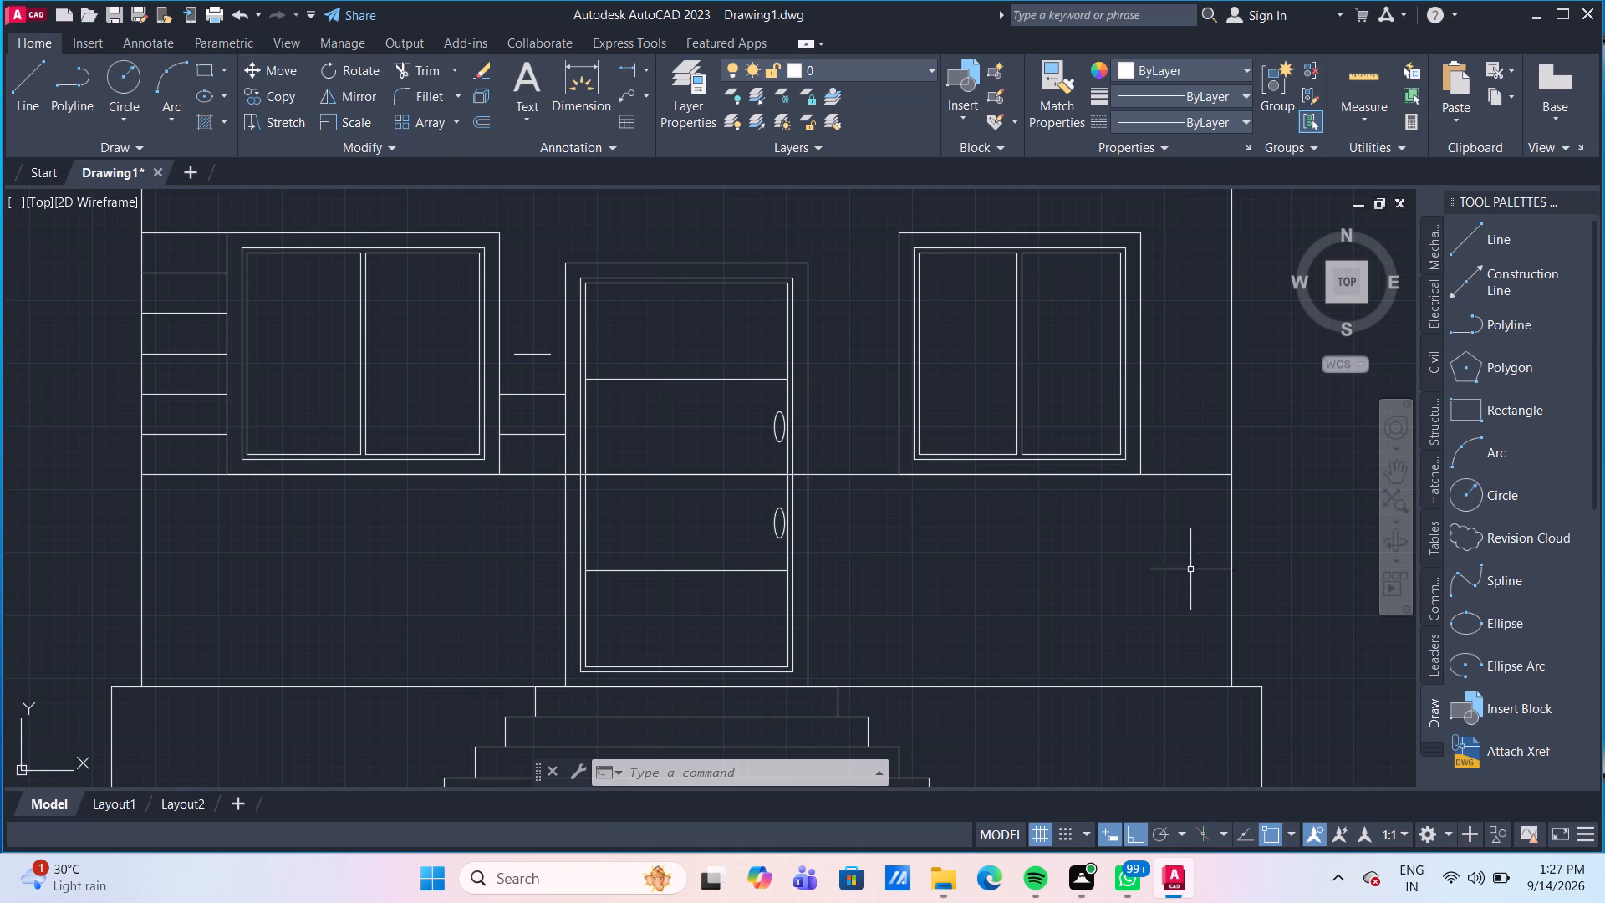
{"action": "left_click", "coordinate": [1200, 476]}
{"action": "key", "text": "Escape"}
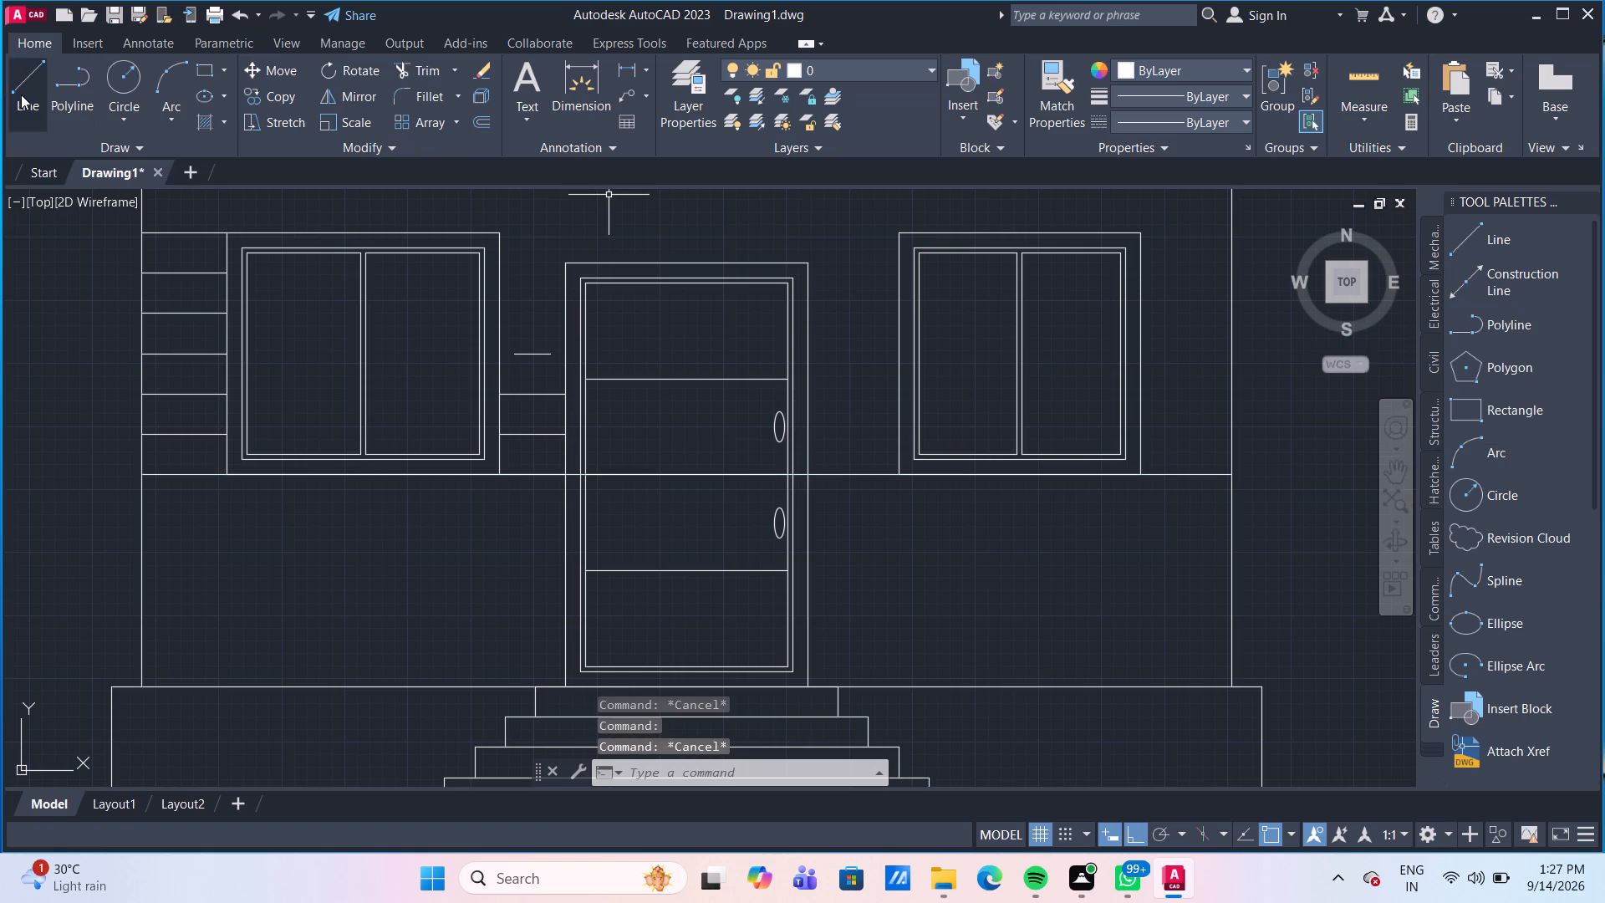
{"action": "left_click", "coordinate": [21, 94]}
{"action": "left_click", "coordinate": [1144, 470]}
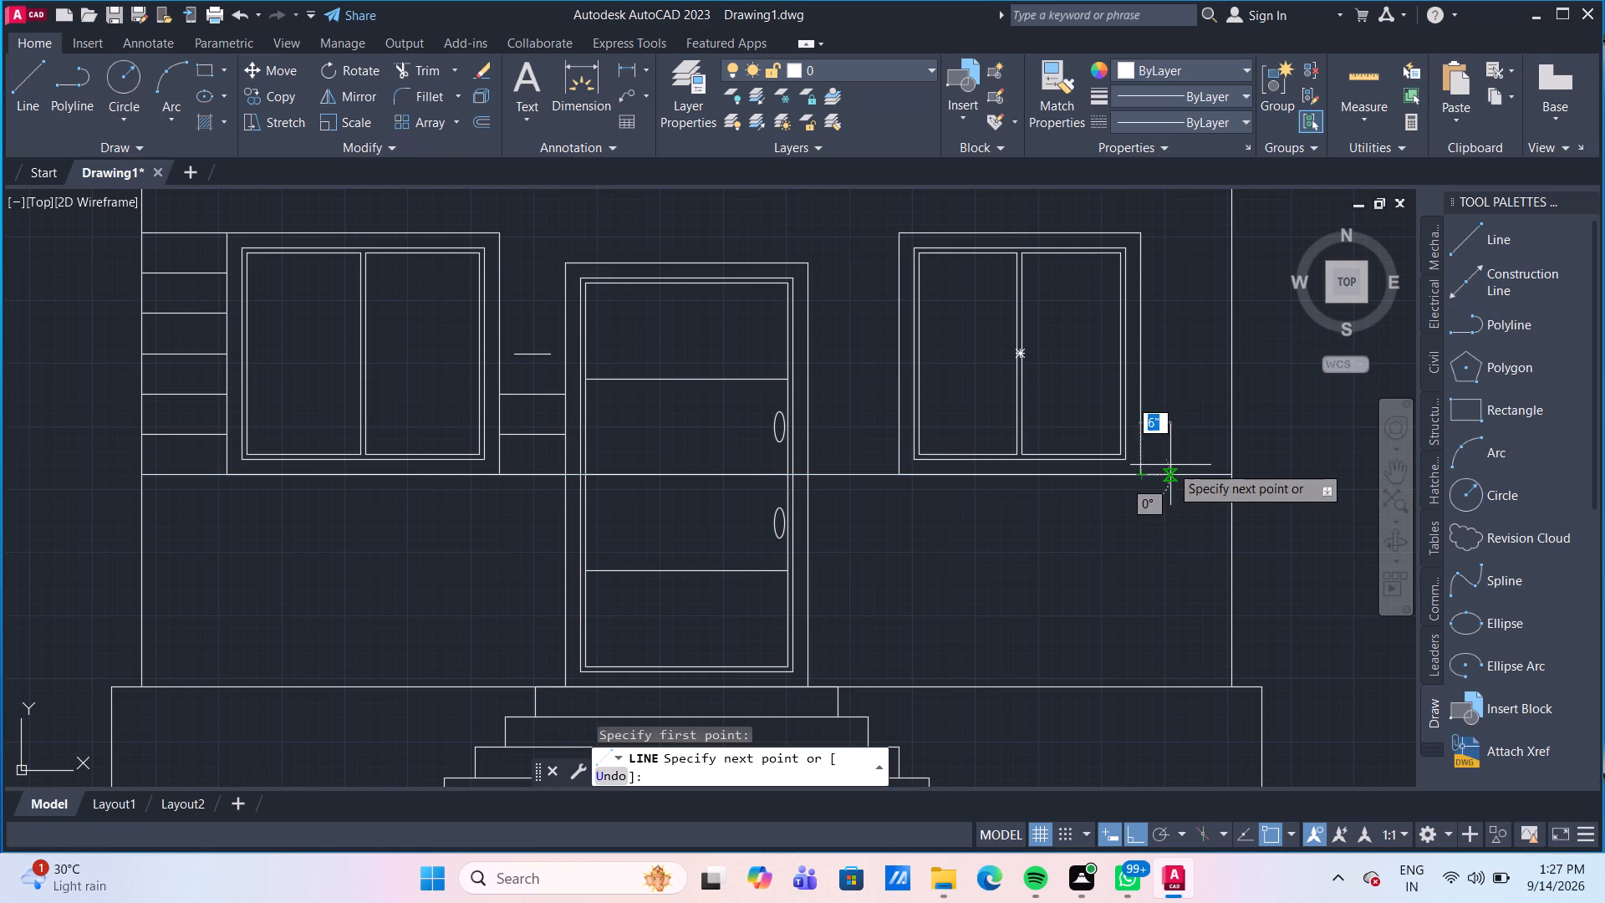
{"action": "left_click", "coordinate": [1230, 472]}
{"action": "key", "text": "Escape"}
Offset the short sill-level line beside the right-hand window upward in 1' intervals, making two copies.
{"action": "scroll", "coordinate": [1190, 529], "scroll_direction": "down", "scroll_amount": 1}
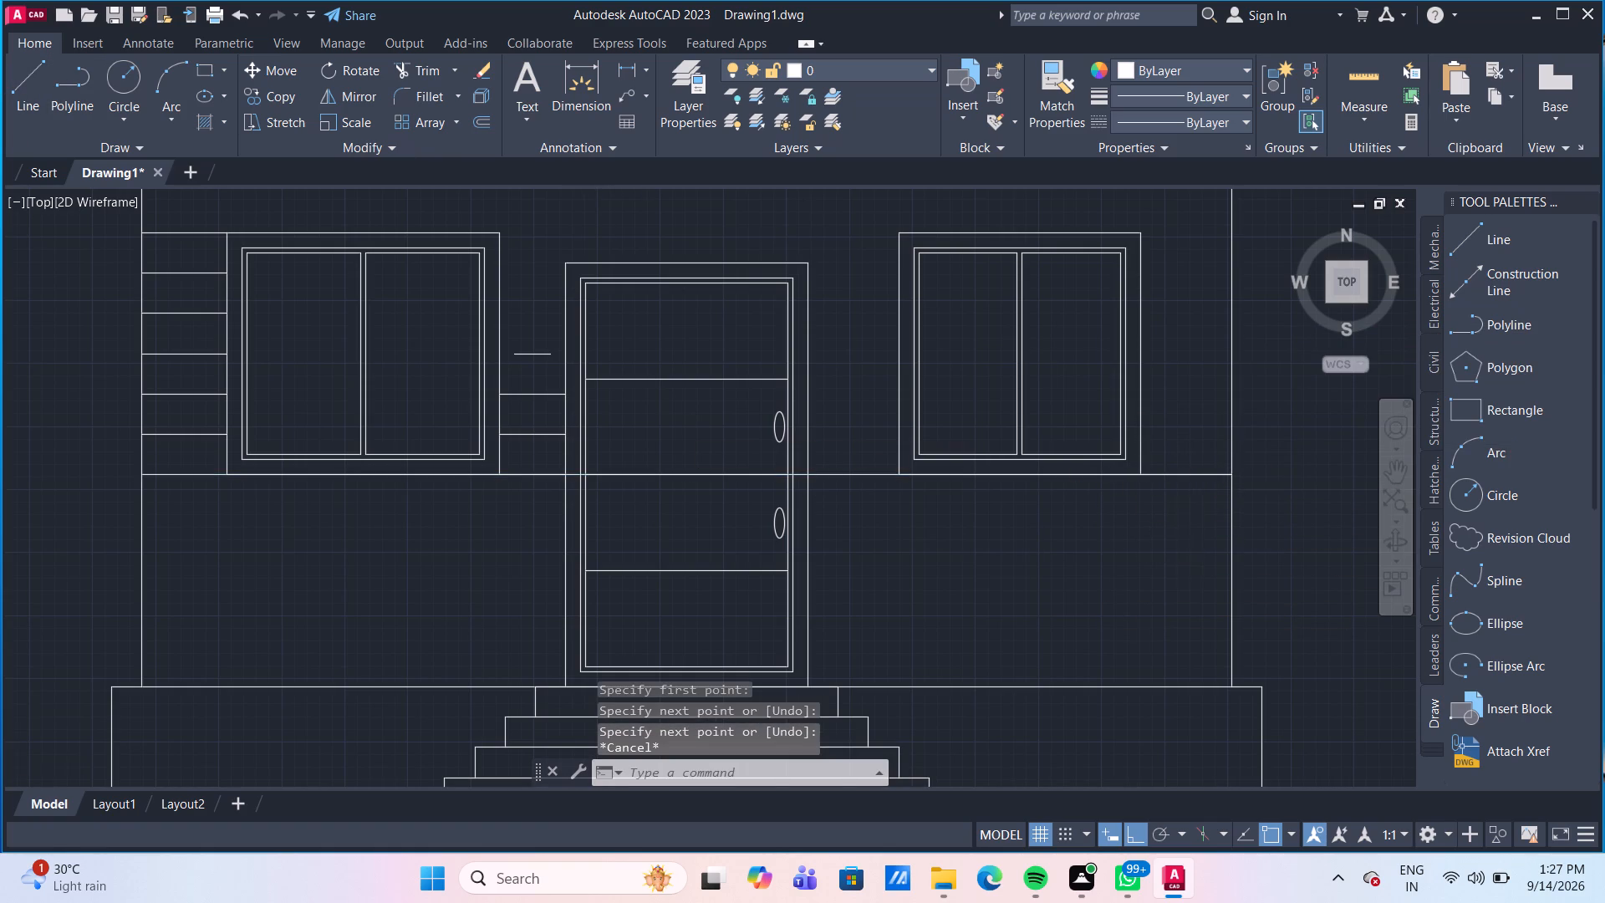
{"action": "middle_click_drag", "start_coordinate": [1190, 528], "coordinate": [1073, 586]}
{"action": "scroll", "coordinate": [1075, 582], "scroll_direction": "down", "scroll_amount": 1}
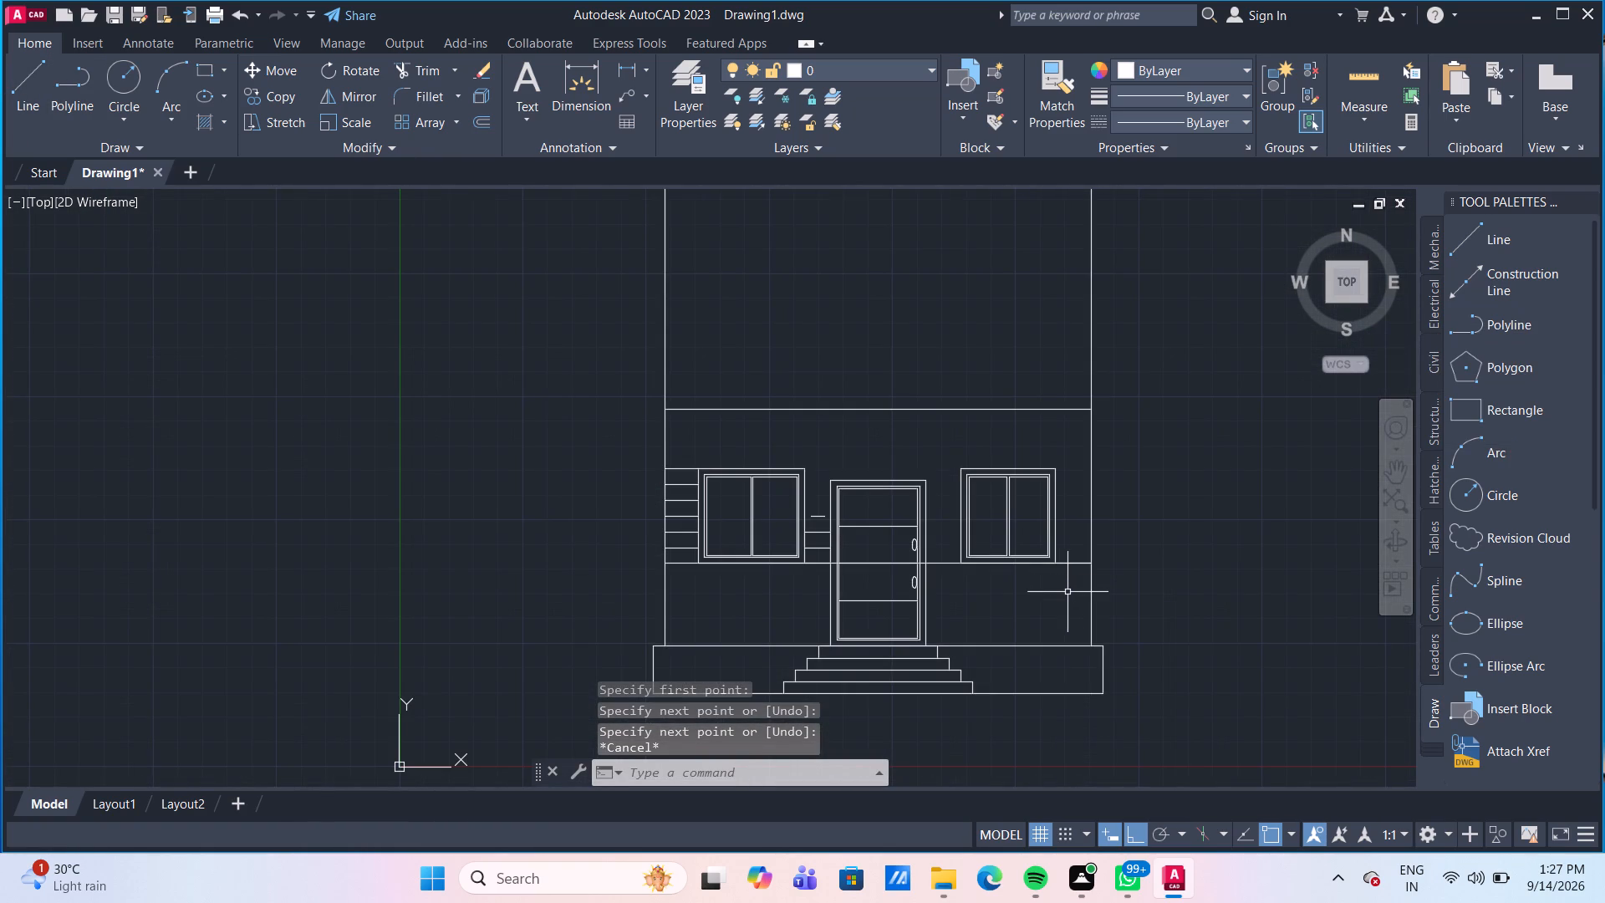
{"action": "middle_click_drag", "start_coordinate": [1027, 609], "coordinate": [869, 595]}
{"action": "scroll", "coordinate": [883, 559], "scroll_direction": "up", "scroll_amount": 1}
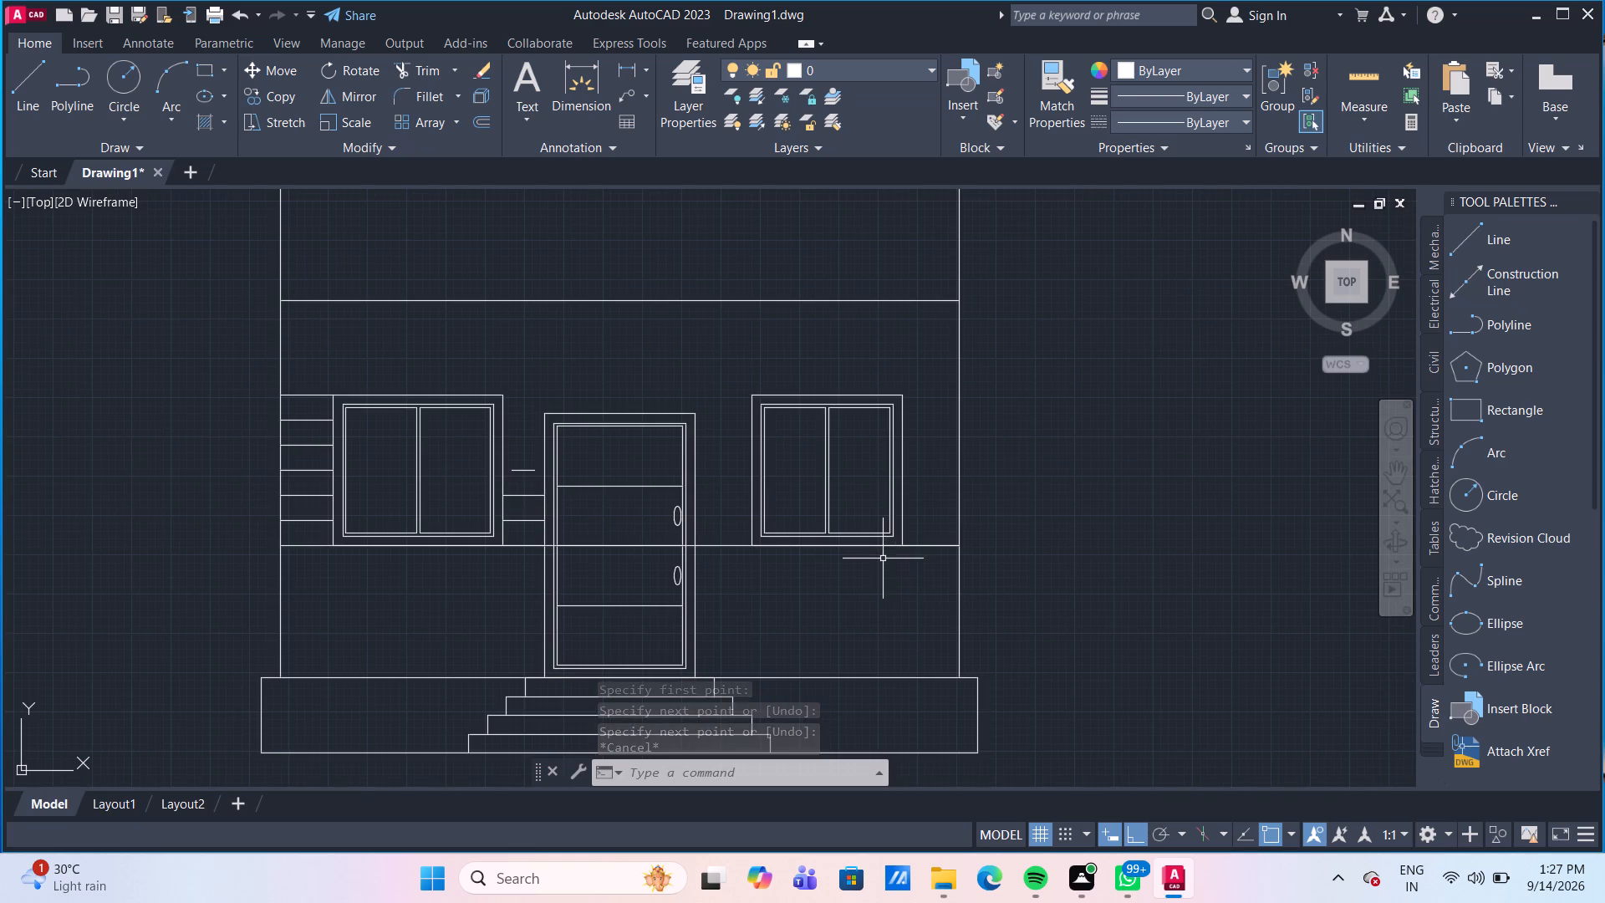
{"action": "scroll", "coordinate": [901, 597], "scroll_direction": "up", "scroll_amount": 1}
{"action": "middle_click_drag", "start_coordinate": [904, 592], "coordinate": [935, 623]}
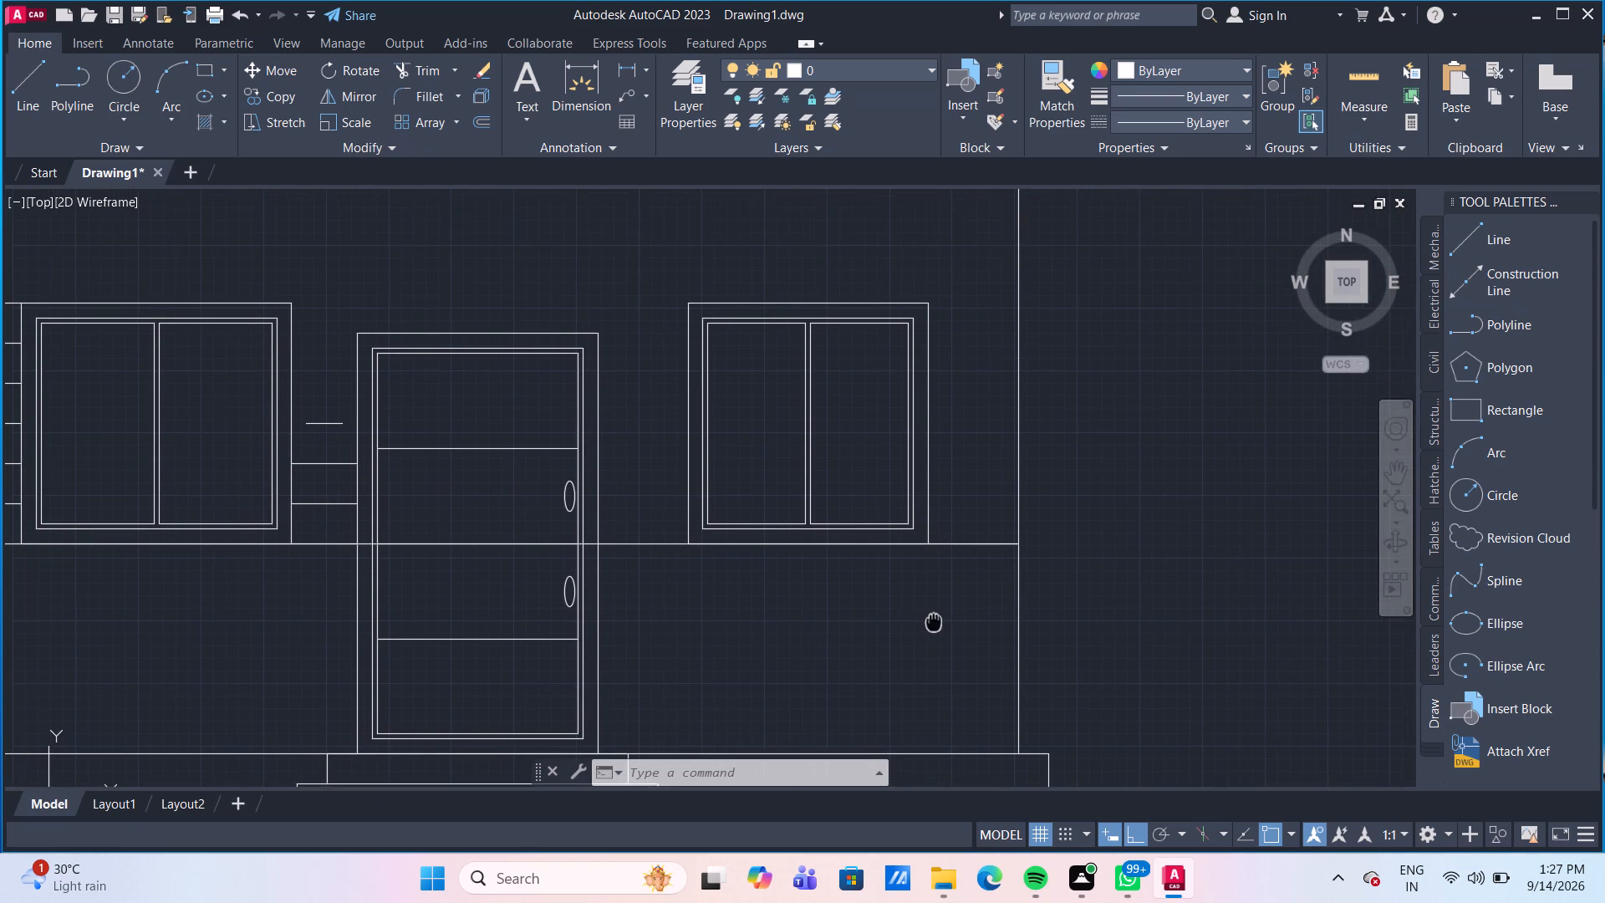
{"action": "middle_click_drag", "start_coordinate": [935, 623], "coordinate": [936, 623]}
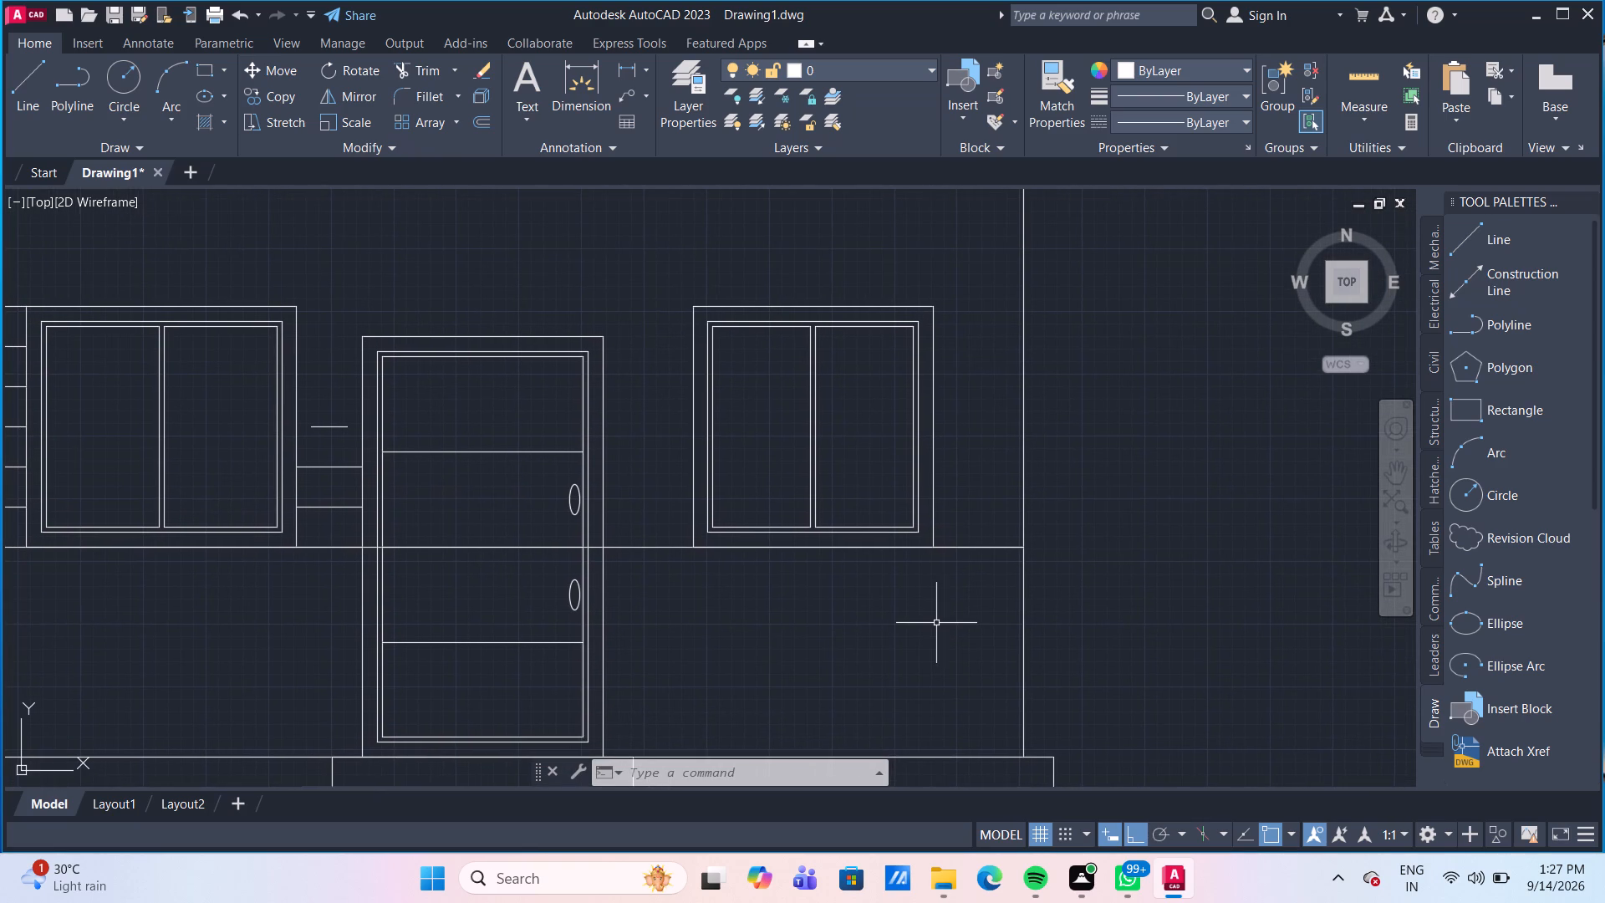
{"action": "left_click", "coordinate": [976, 548]}
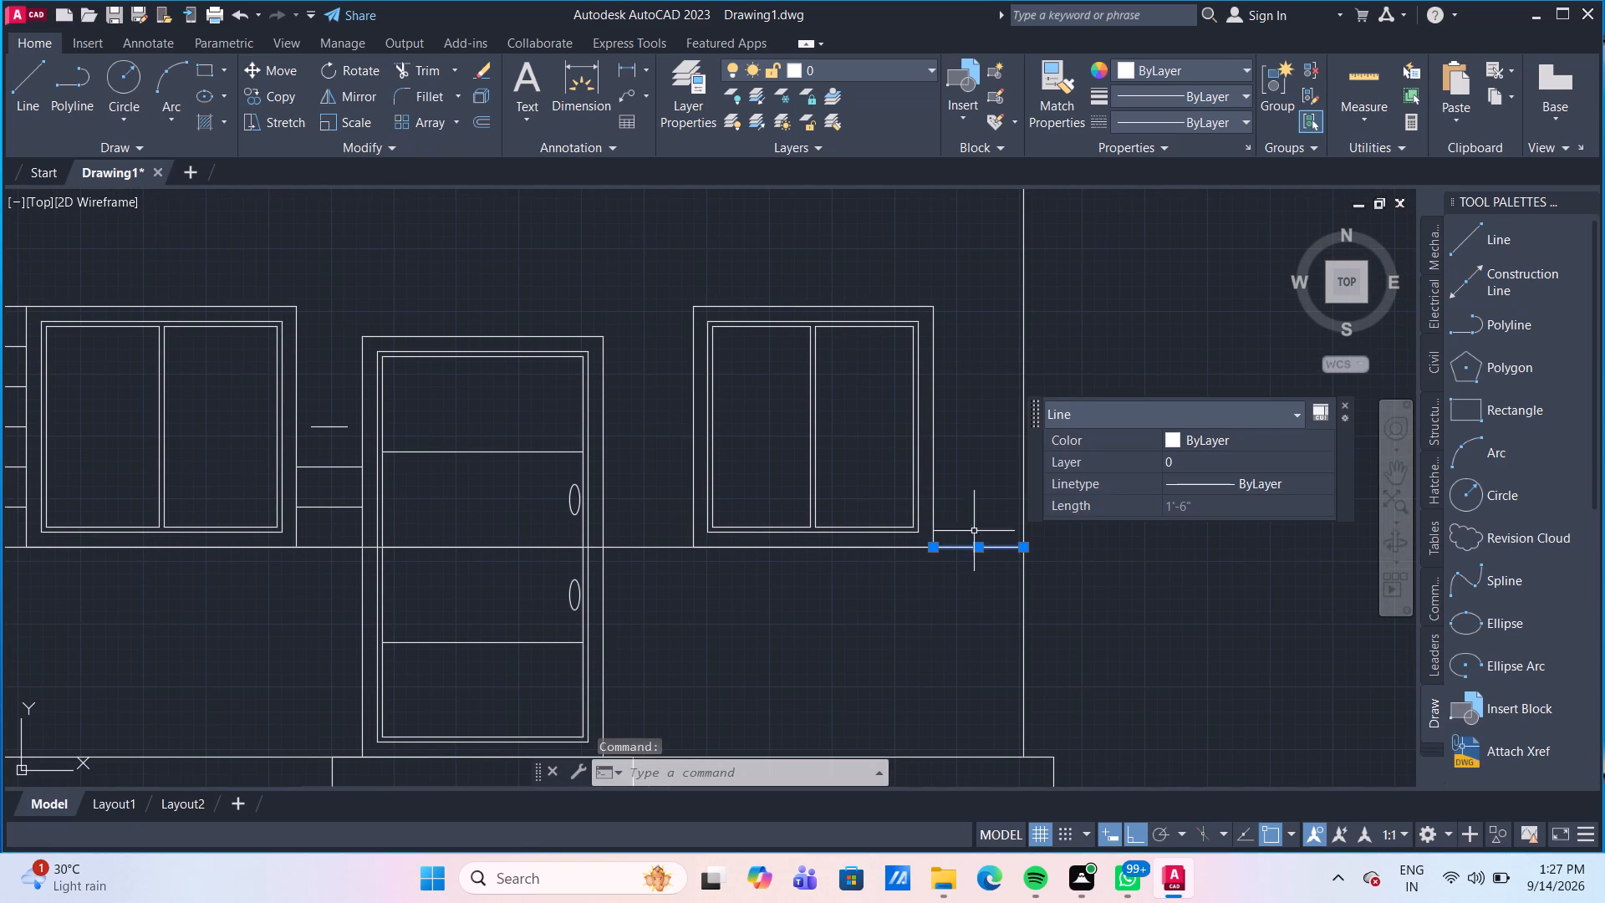
{"action": "key", "text": "o"}
{"action": "key", "text": "Return"}
{"action": "type", "text": "1'"}
{"action": "key", "text": "Return"}
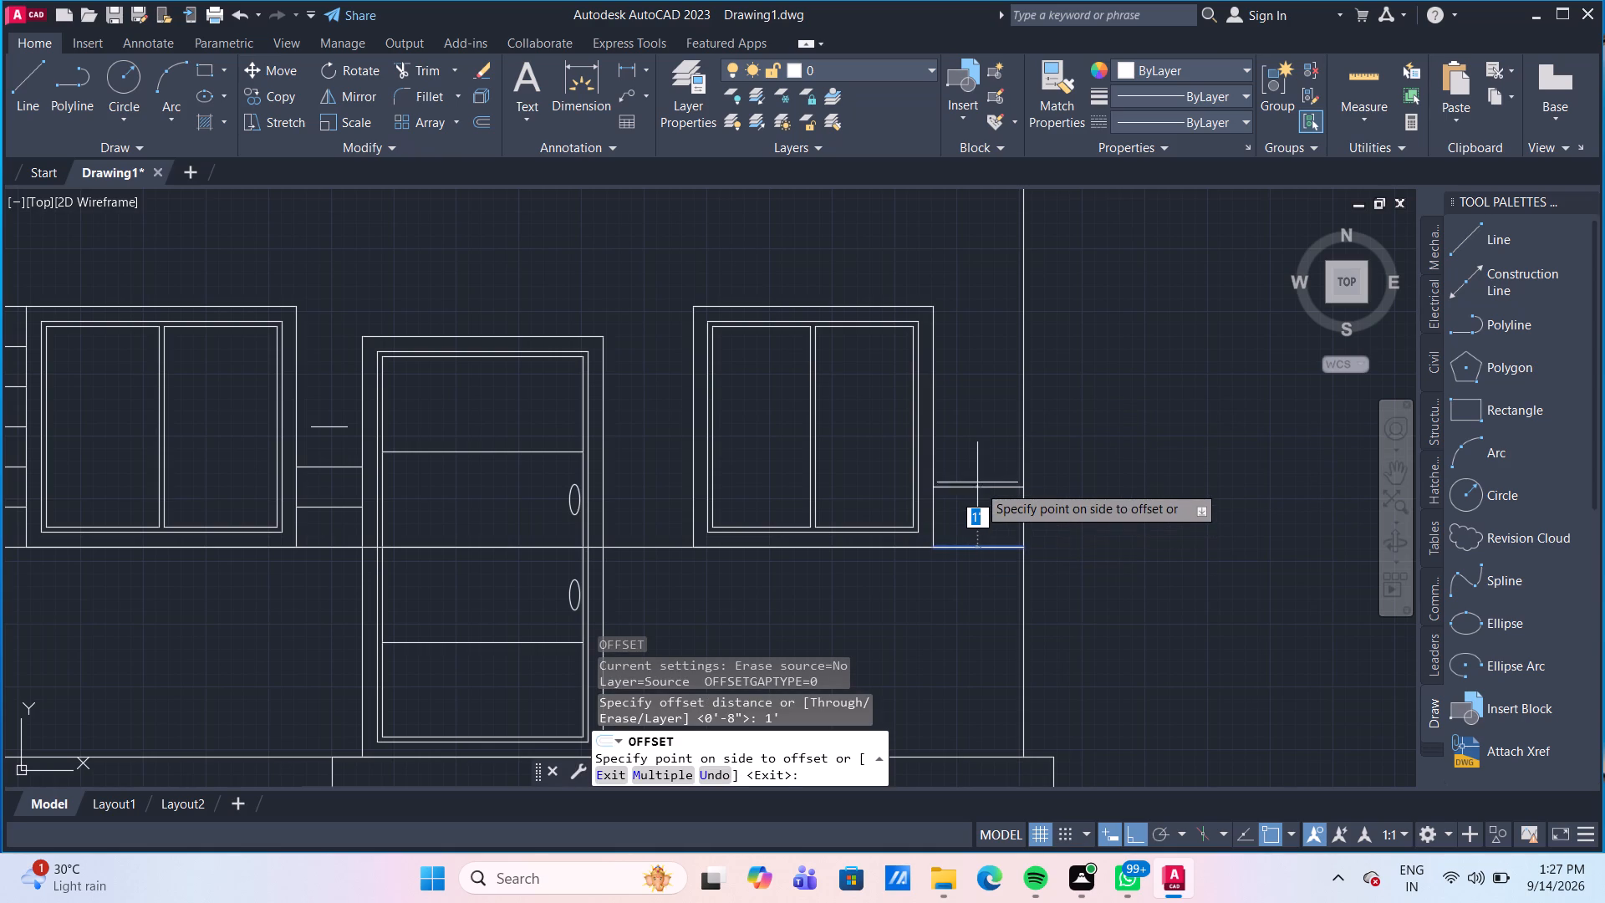
{"action": "key", "text": "Return"}
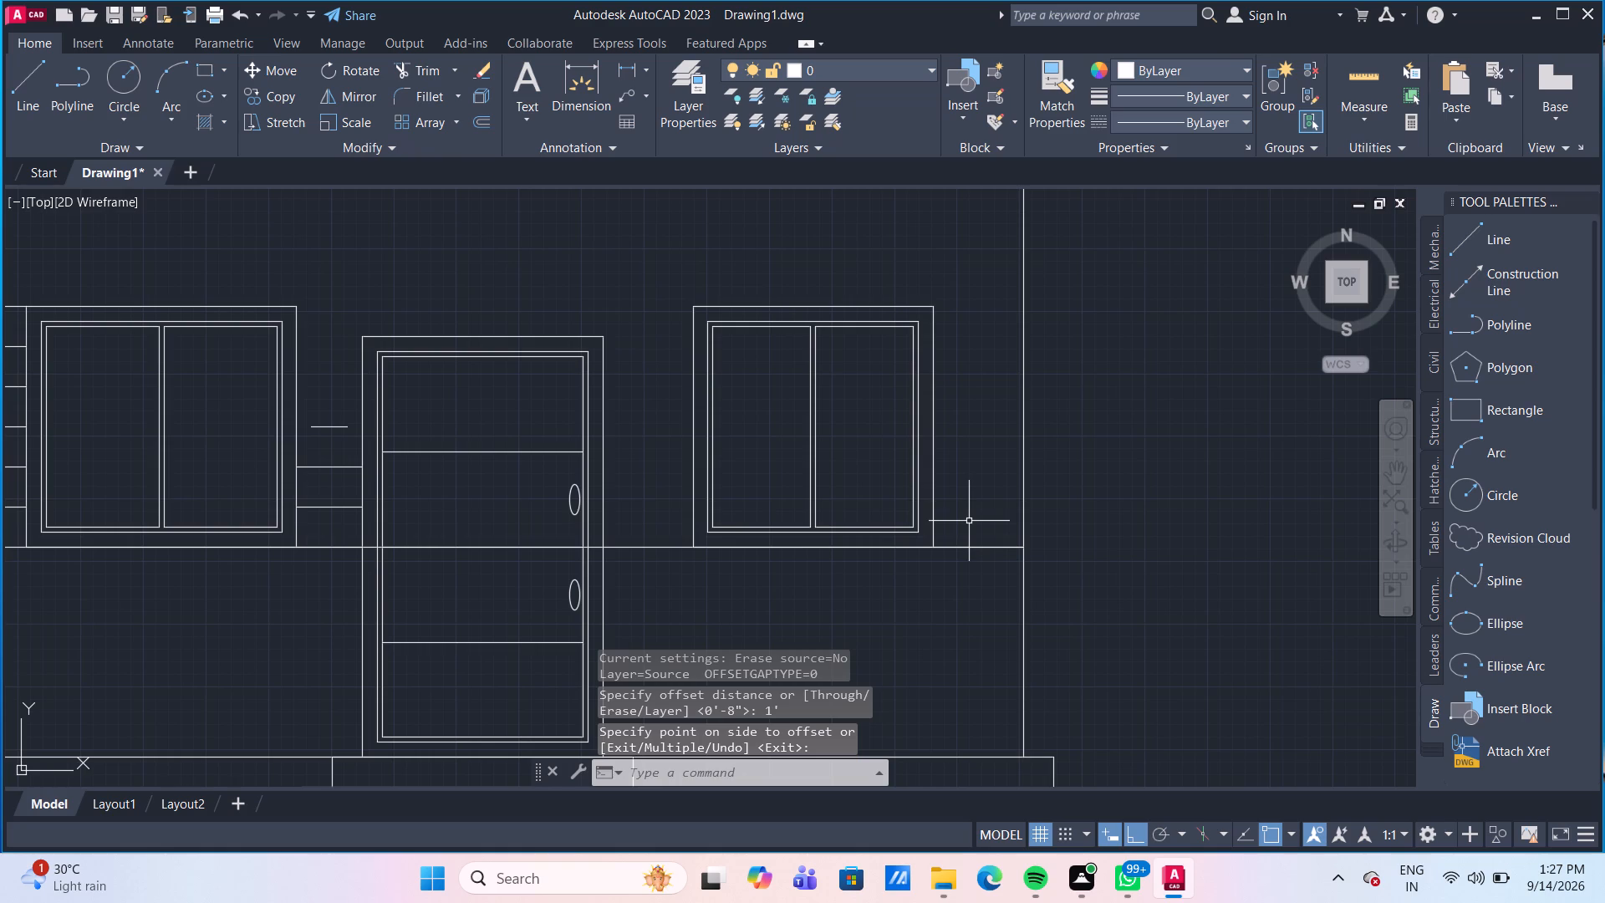
{"action": "key", "text": "o"}
{"action": "key", "text": "Return"}
{"action": "key", "text": "Return"}
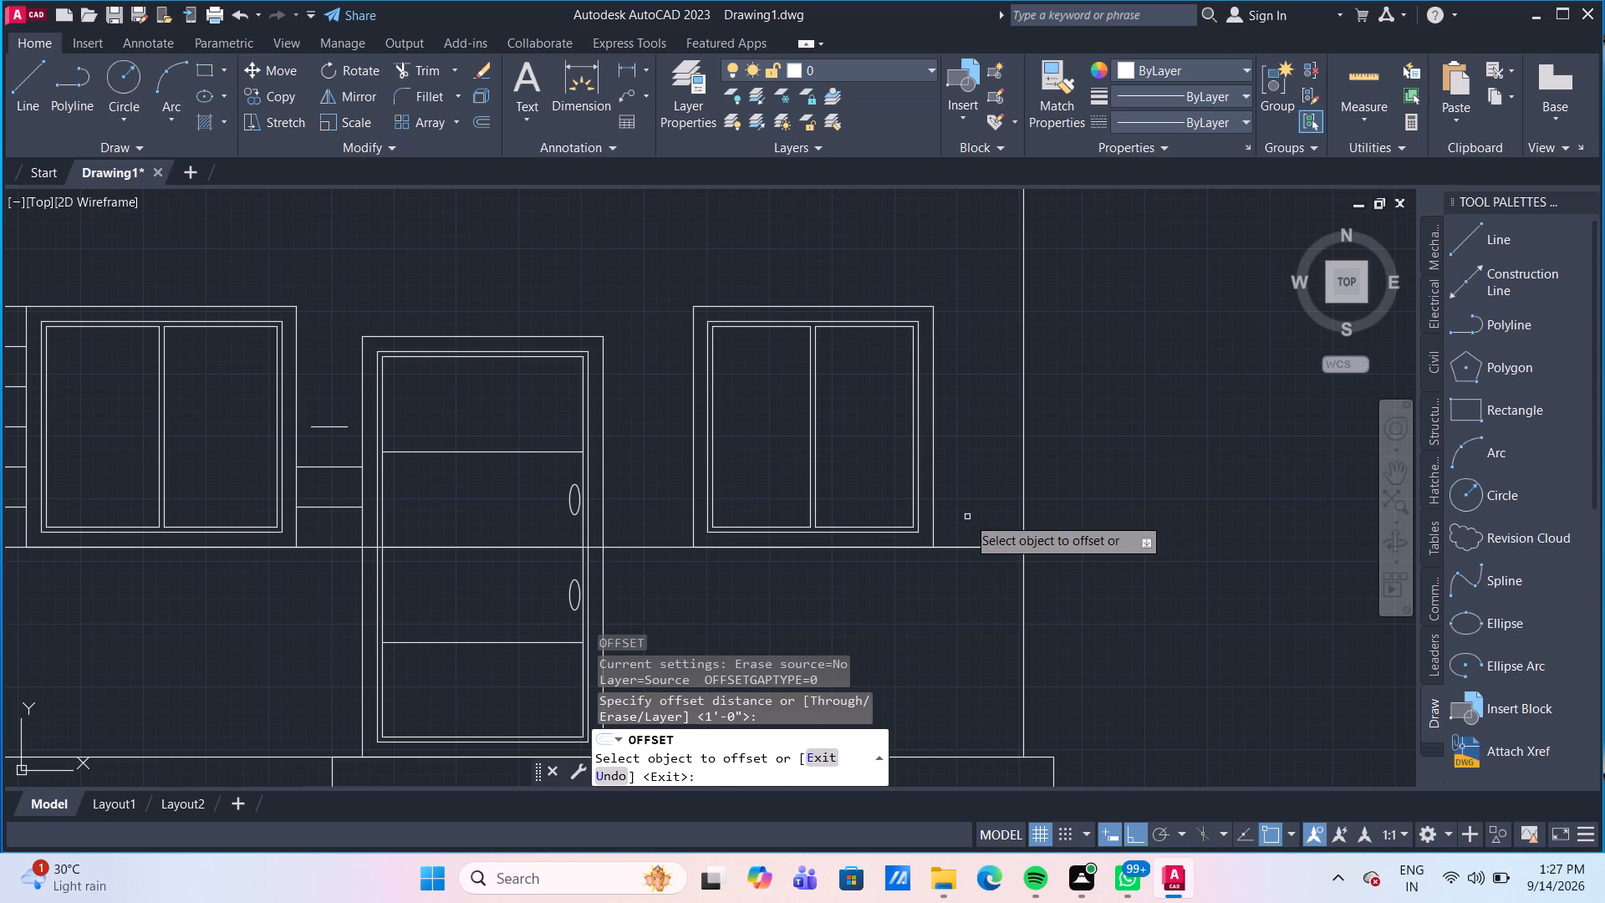
{"action": "left_click", "coordinate": [988, 546]}
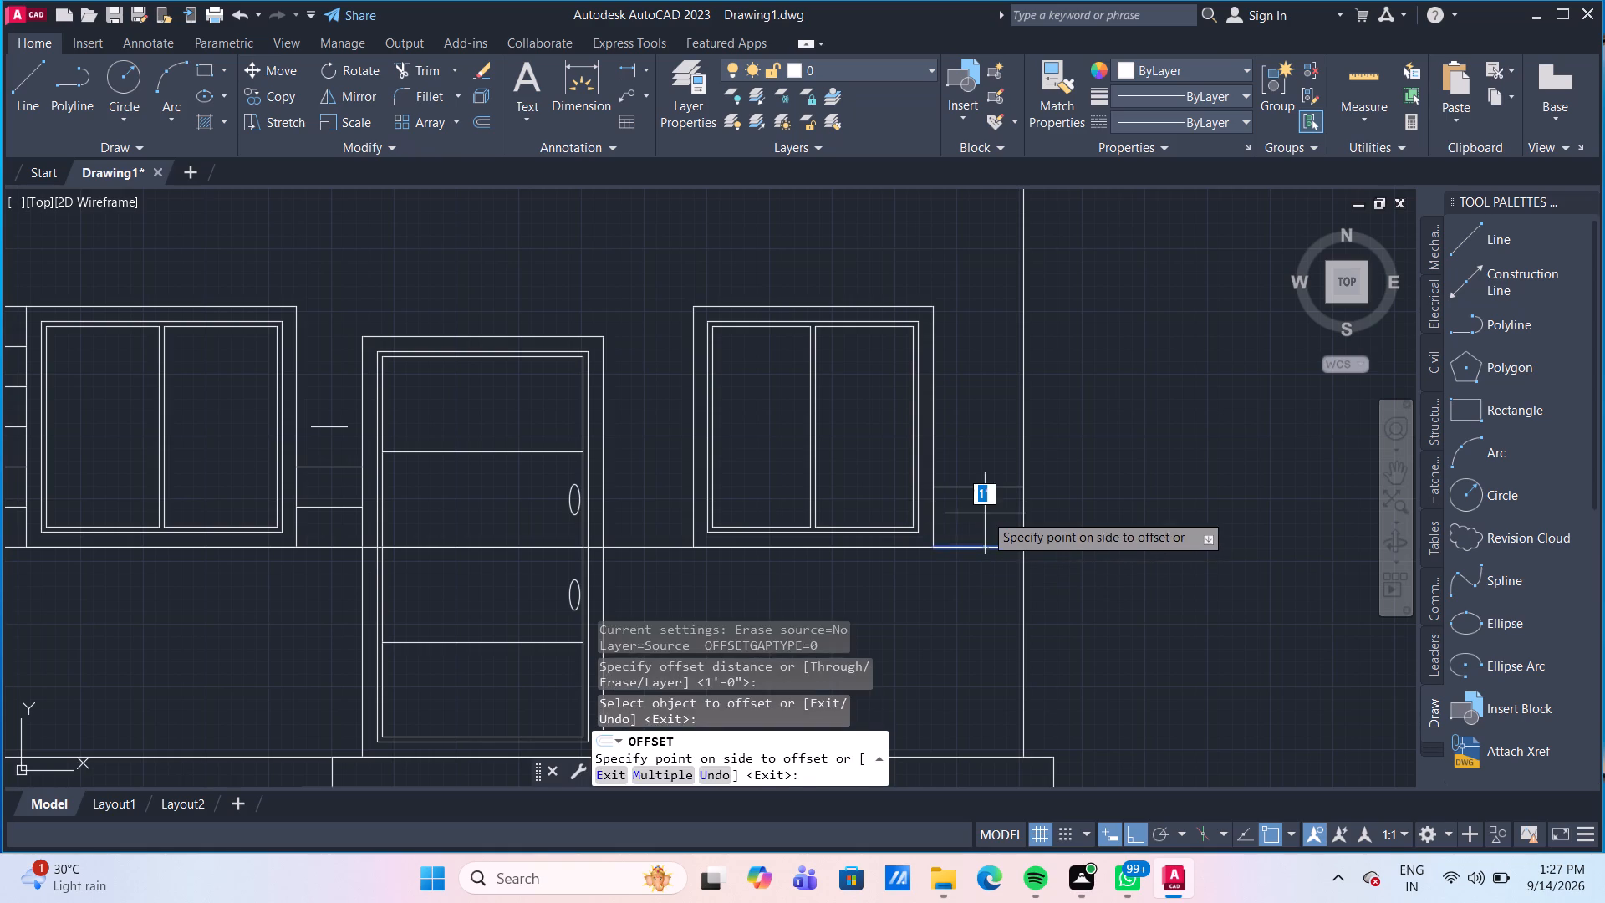
{"action": "left_click", "coordinate": [985, 513]}
{"action": "left_click", "coordinate": [986, 488]}
{"action": "left_click", "coordinate": [986, 421]}
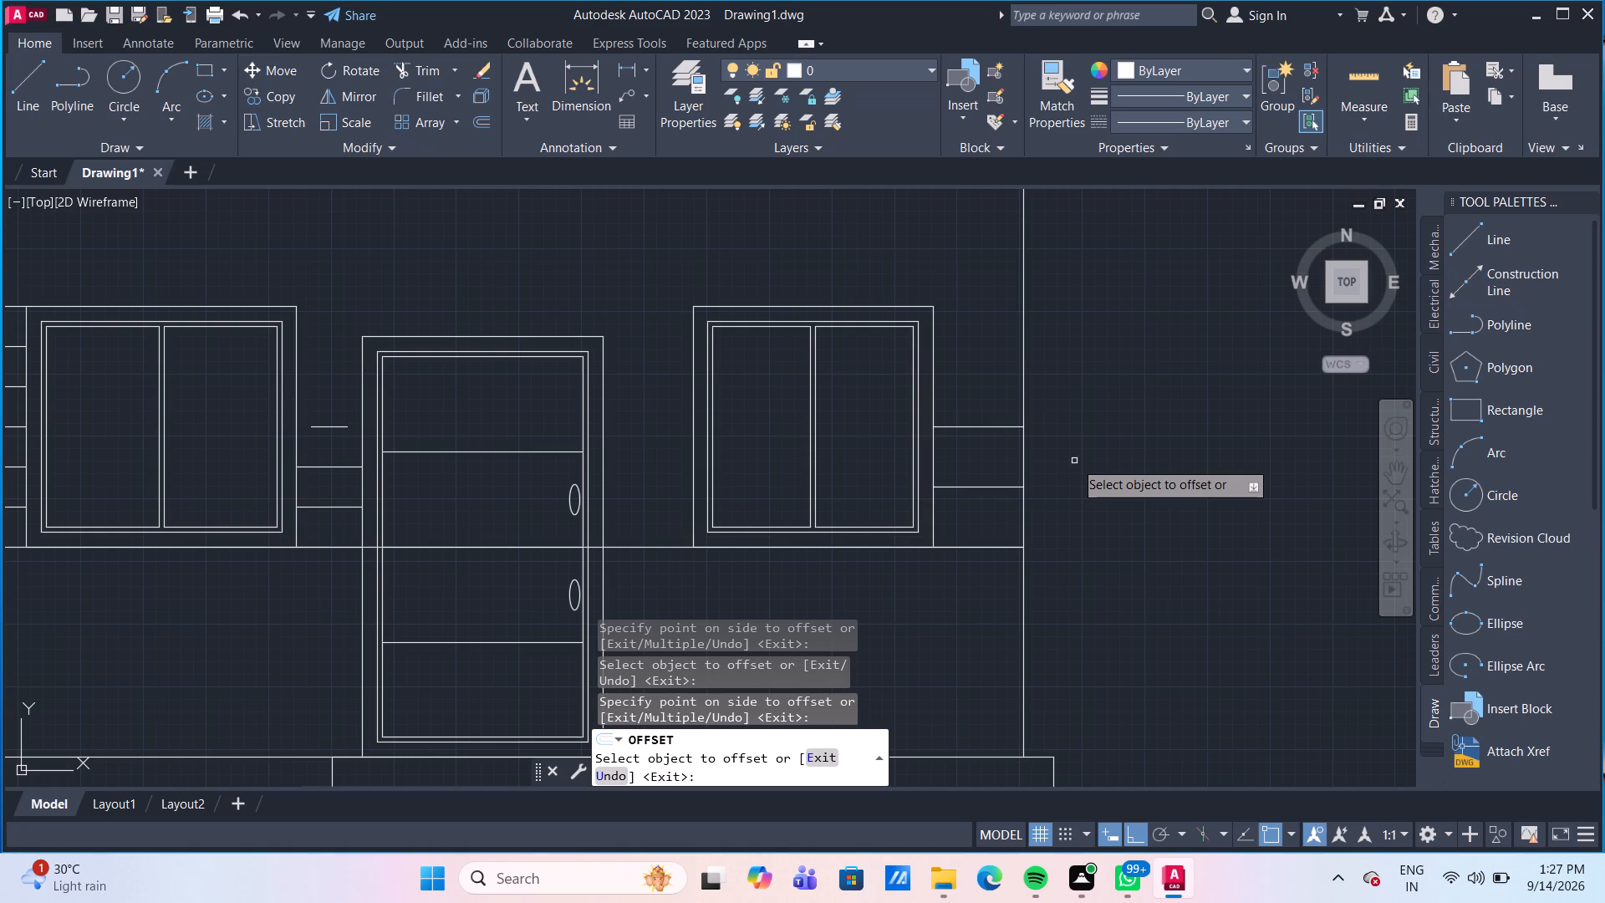
{"action": "key", "text": "Escape"}
Delete the two short horizontal lines above sill level between the right-hand window and the building's right wall edge.
{"action": "left_click_drag", "start_coordinate": [992, 523], "coordinate": [991, 505]}
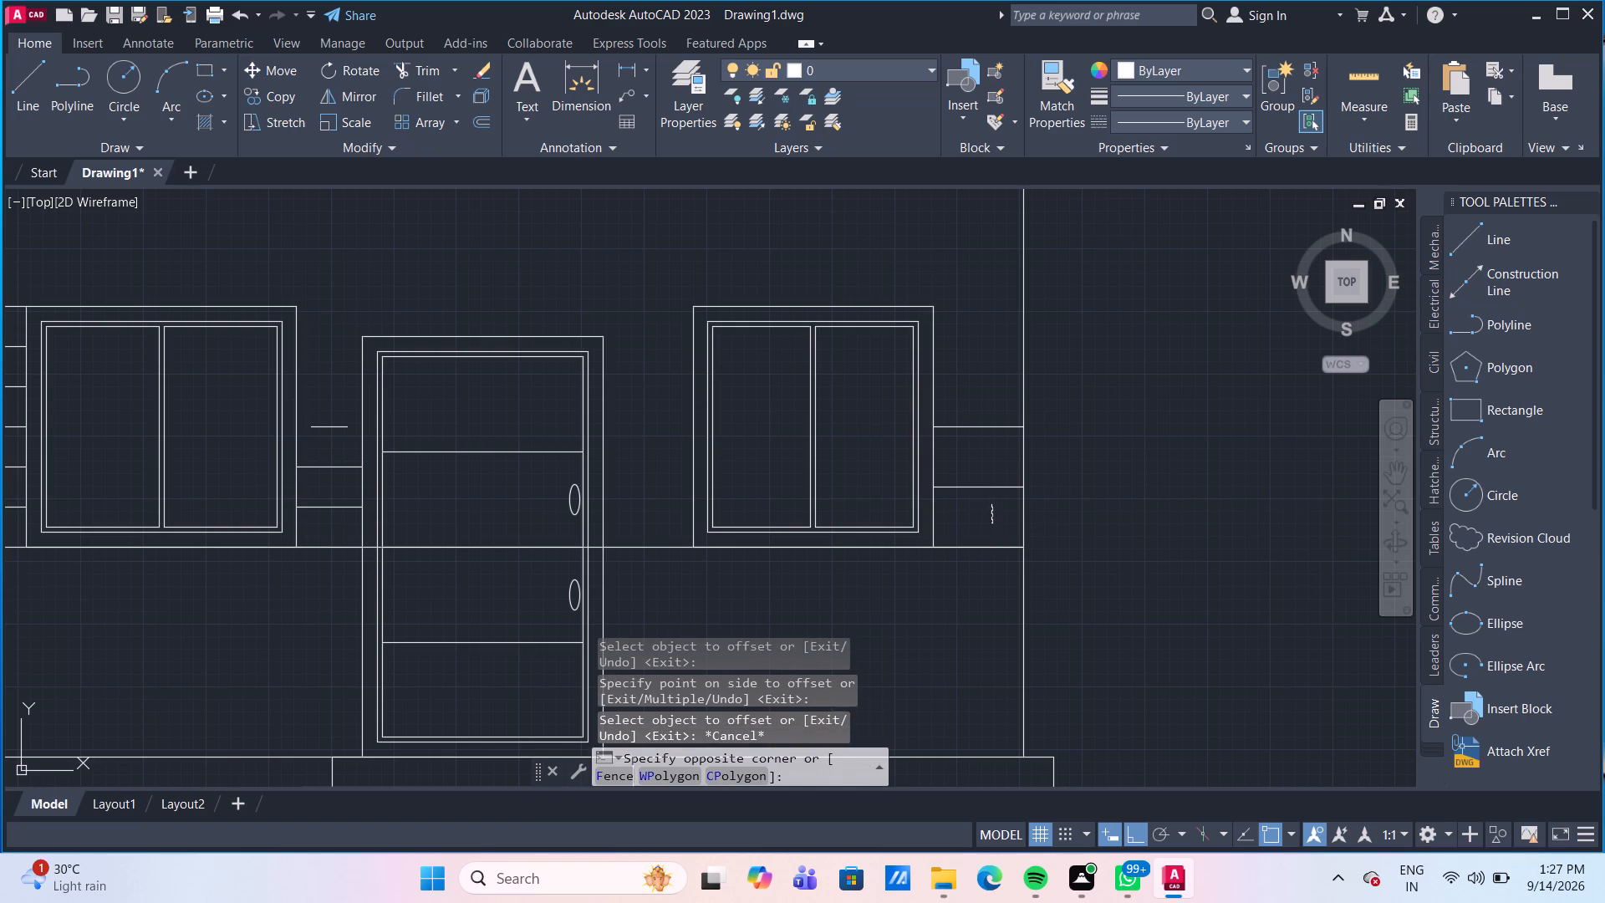
{"action": "left_click", "coordinate": [989, 400]}
{"action": "key", "text": "Delete"}
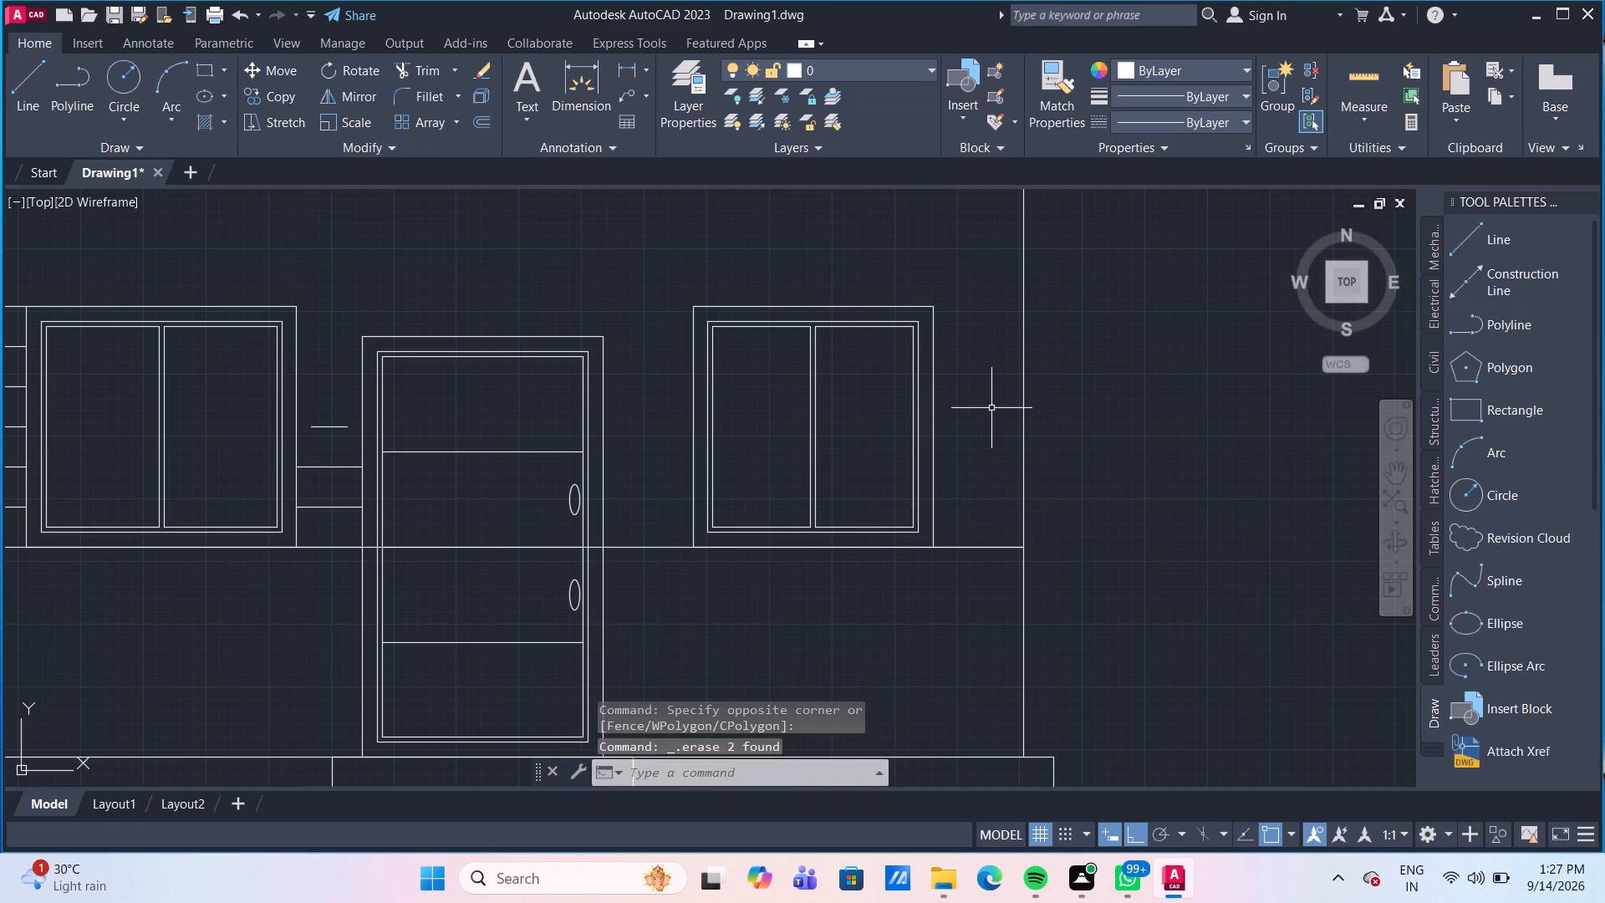
Offset the short sill-level line beside the right-hand window upward by 2", and offset each resulting copy up 1', making three lines in all.
{"action": "key", "text": "o"}
{"action": "key", "text": "Return"}
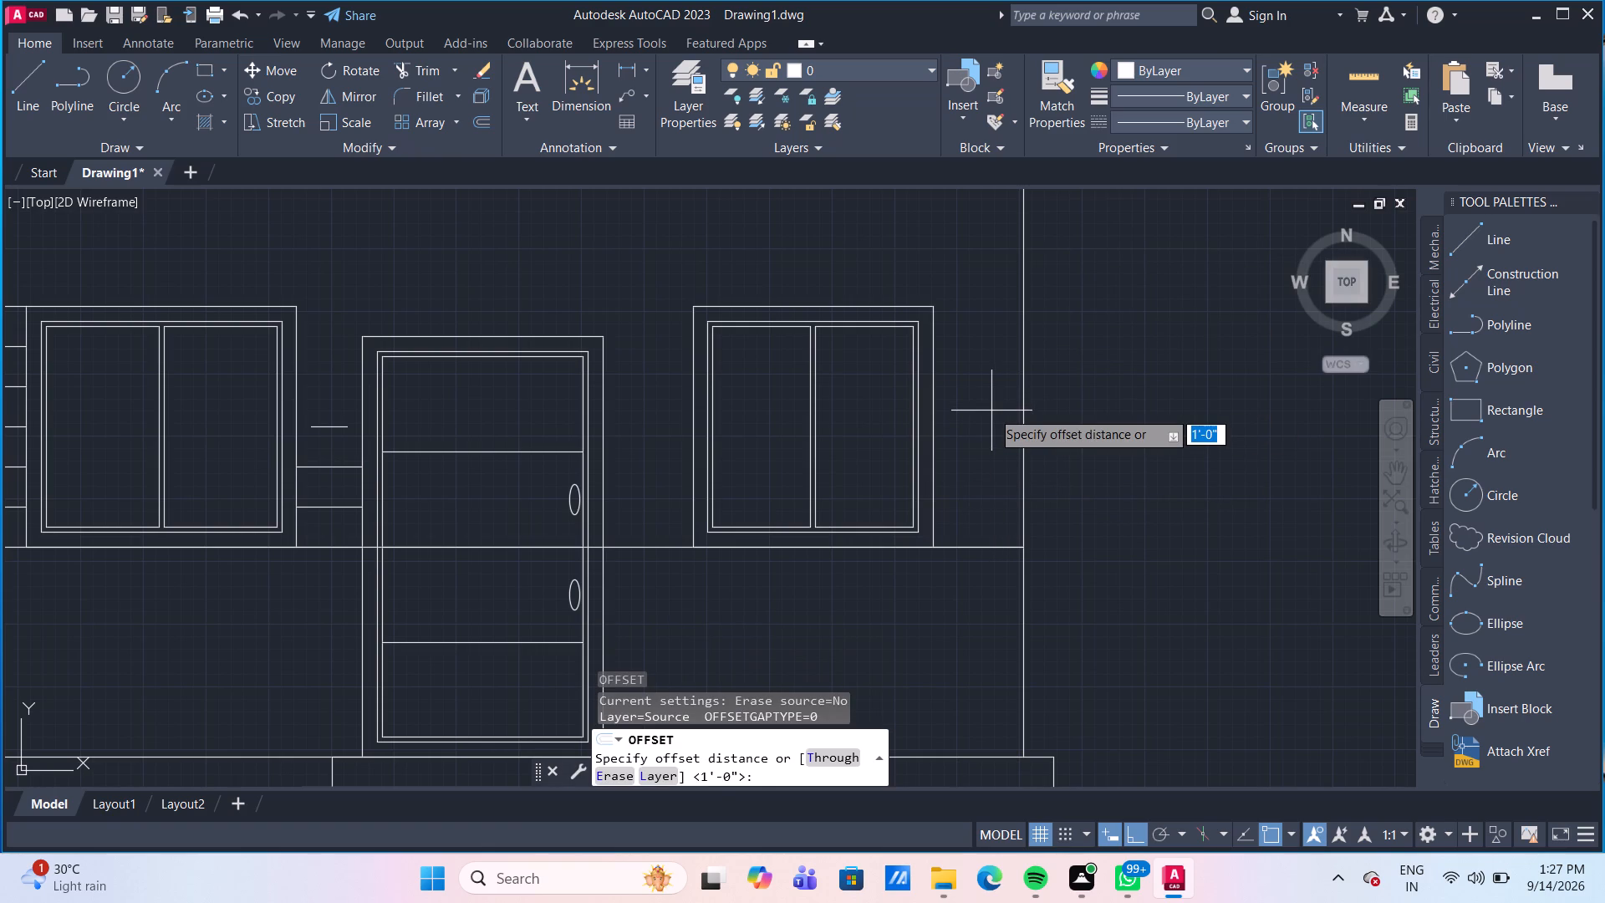
{"action": "left_click", "coordinate": [823, 759]}
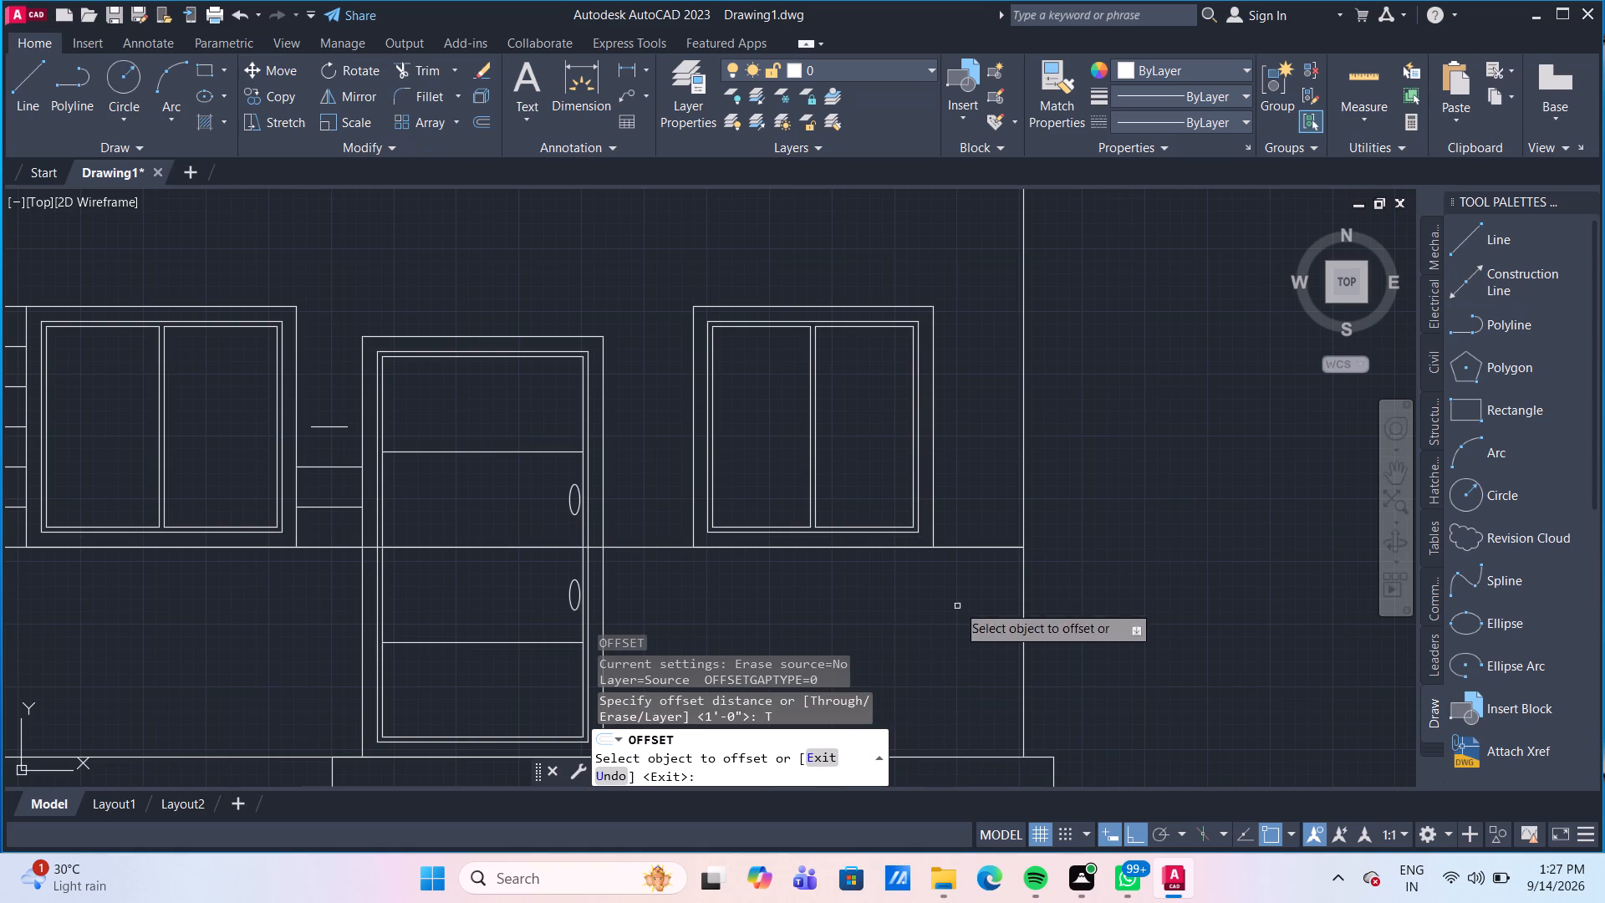
{"action": "left_click", "coordinate": [978, 548]}
{"action": "type", "text": "2\""}
{"action": "key", "text": "Return"}
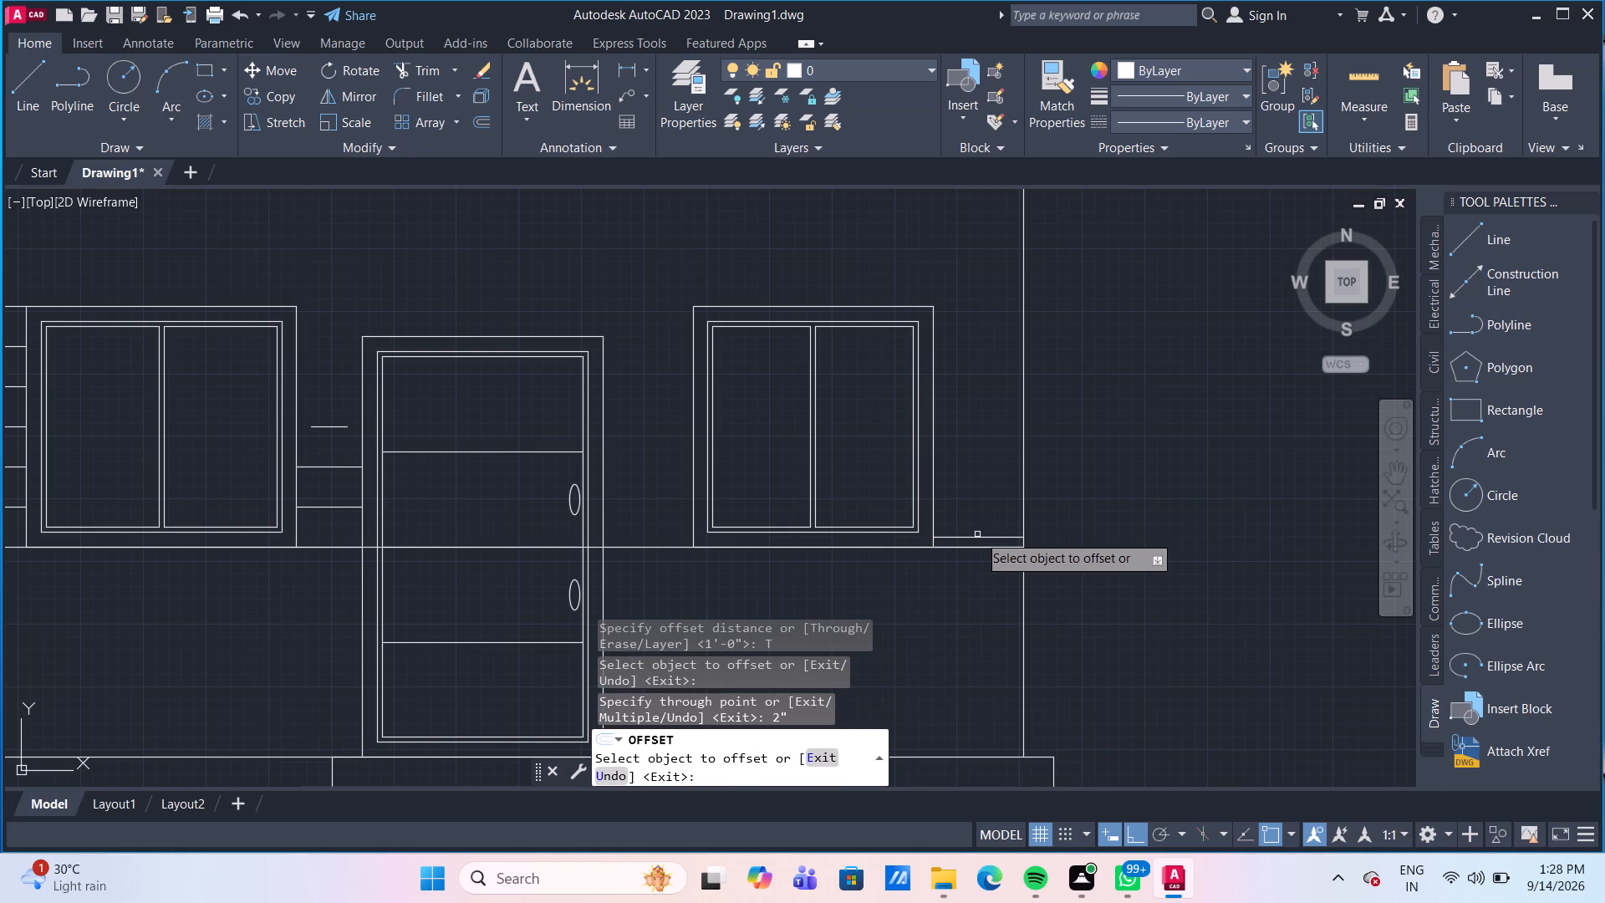
{"action": "left_click", "coordinate": [981, 537]}
{"action": "type", "text": "1'"}
{"action": "key", "text": "Return"}
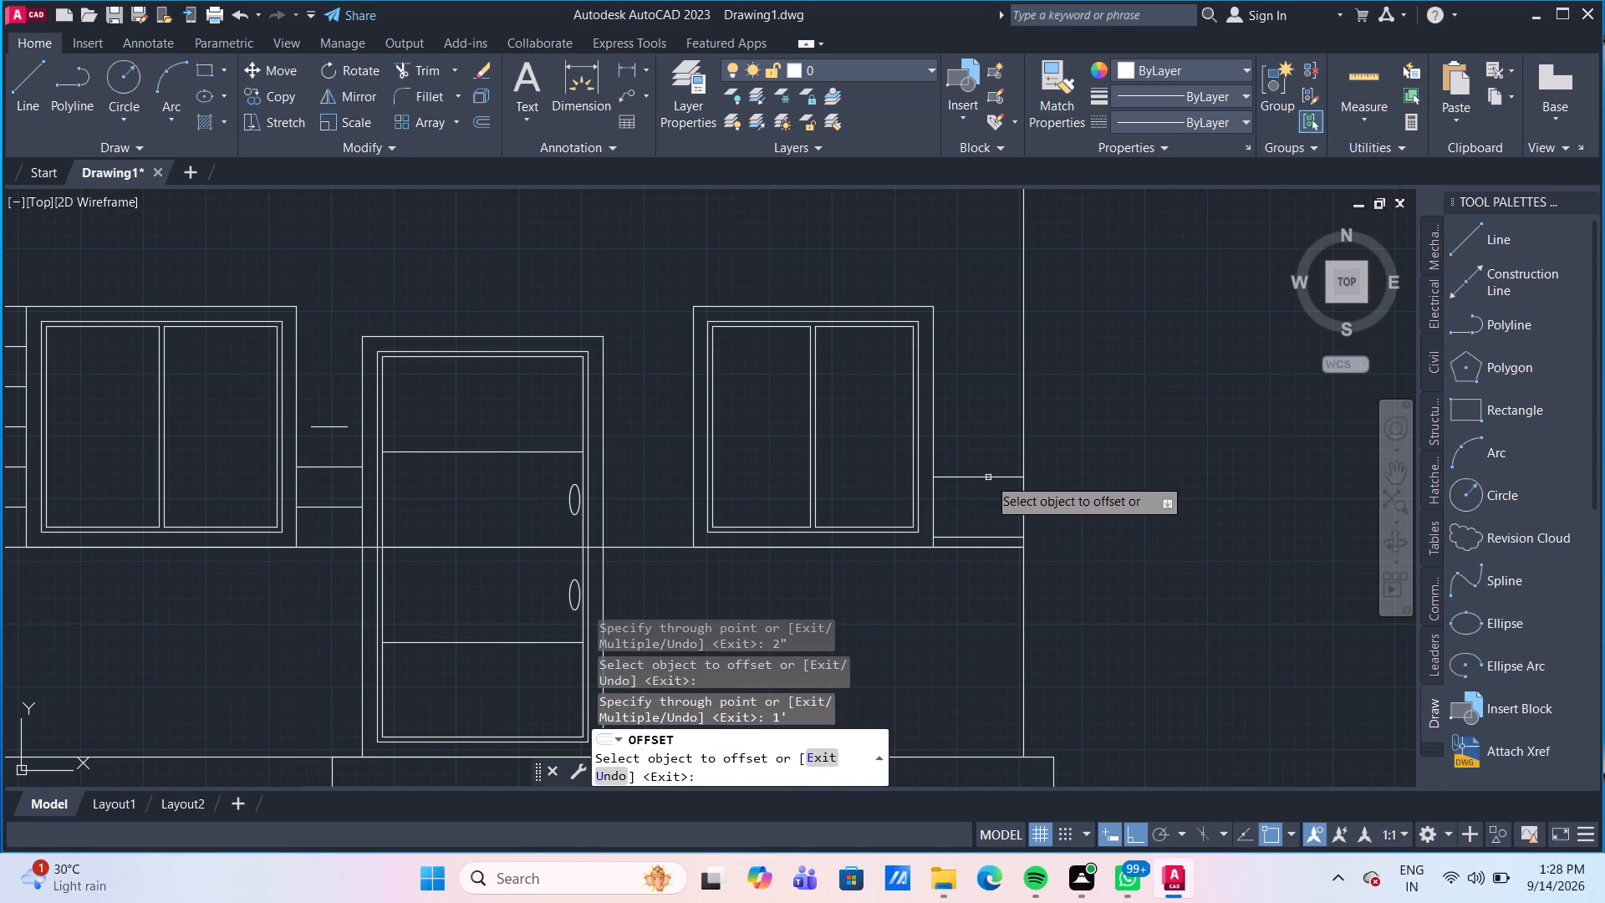
{"action": "left_click", "coordinate": [989, 479]}
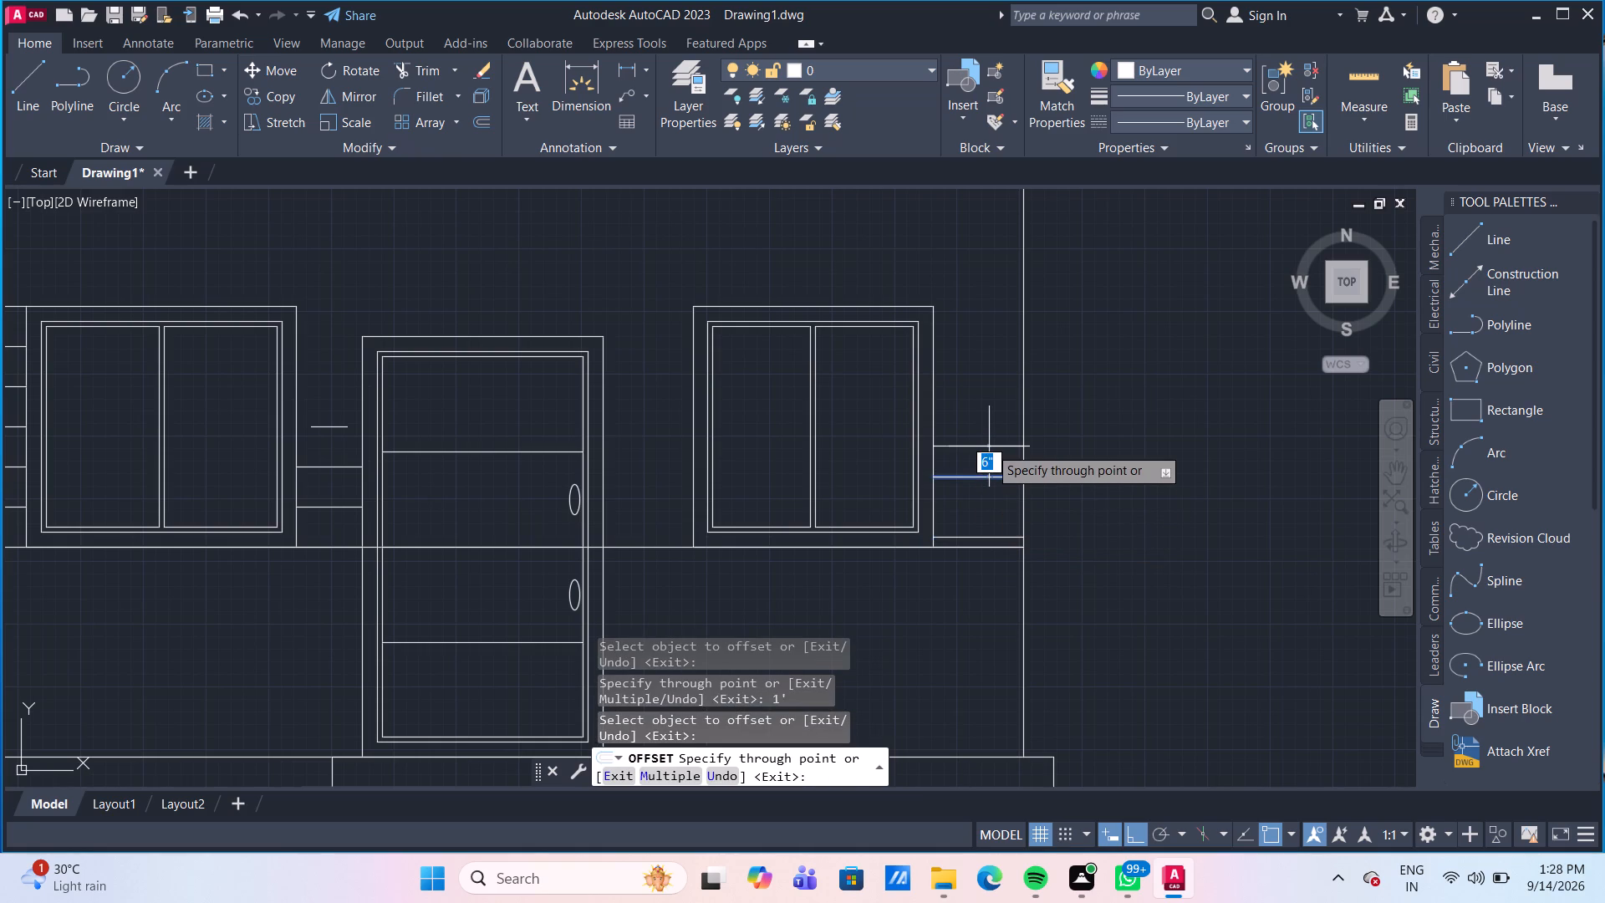
{"action": "type", "text": "1'"}
{"action": "key", "text": "Return"}
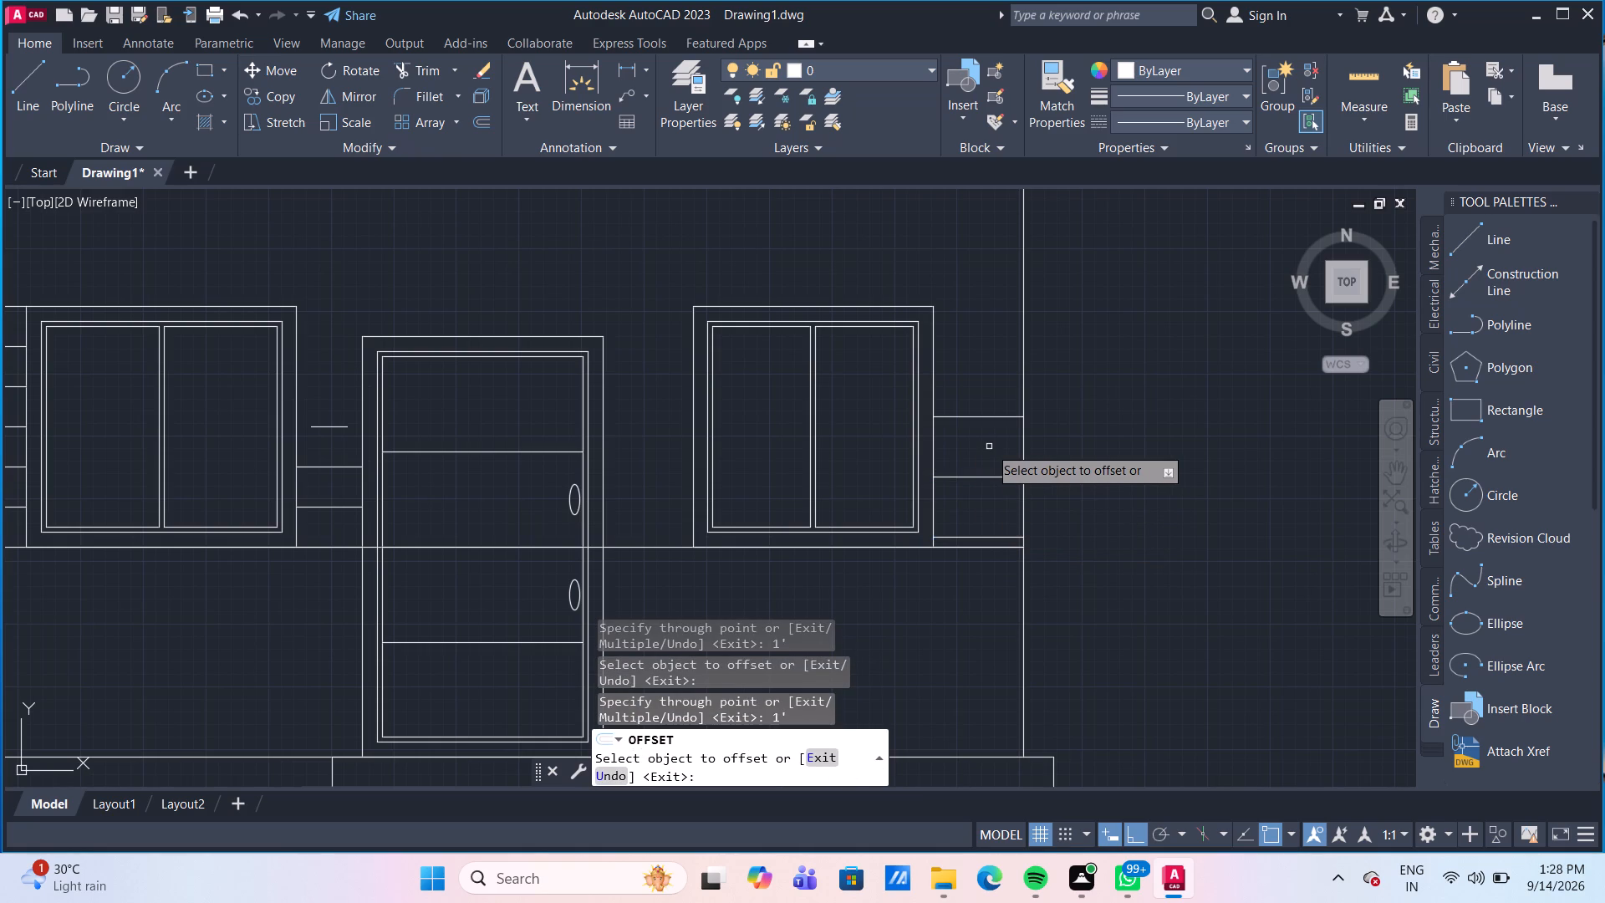
{"action": "key", "text": "Escape"}
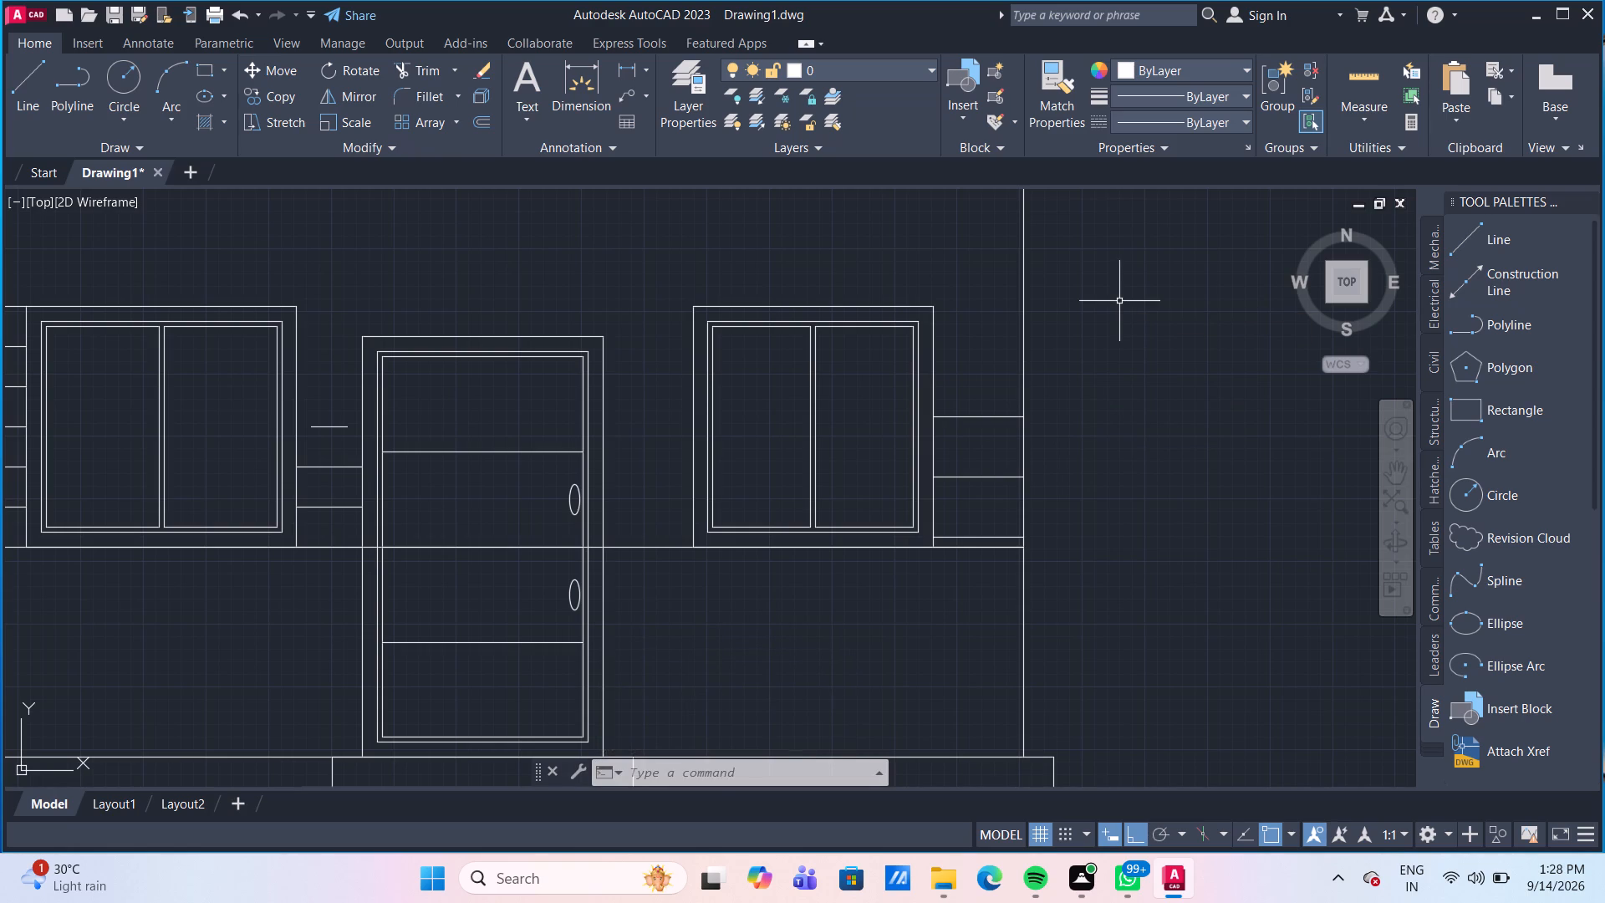
Hatch the plinth areas on both sides of the entrance steps with the AR-B816 block pattern.
{"action": "scroll", "coordinate": [736, 686], "scroll_direction": "down", "scroll_amount": 3}
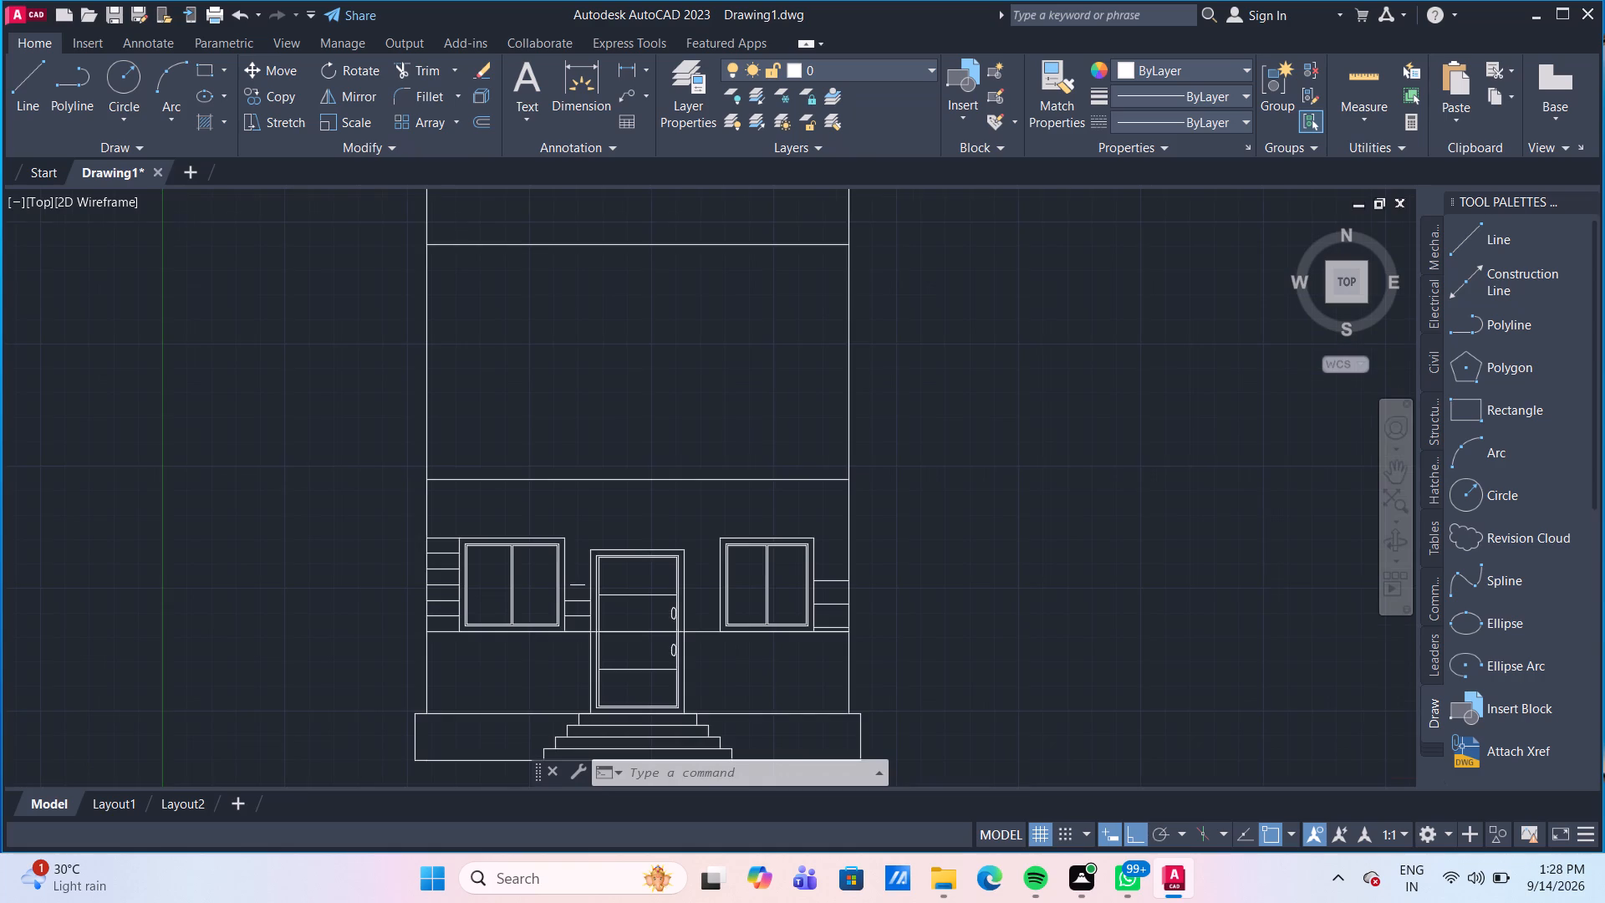
{"action": "middle_click_drag", "start_coordinate": [733, 716], "coordinate": [756, 599]}
{"action": "scroll", "coordinate": [749, 598], "scroll_direction": "up", "scroll_amount": 2}
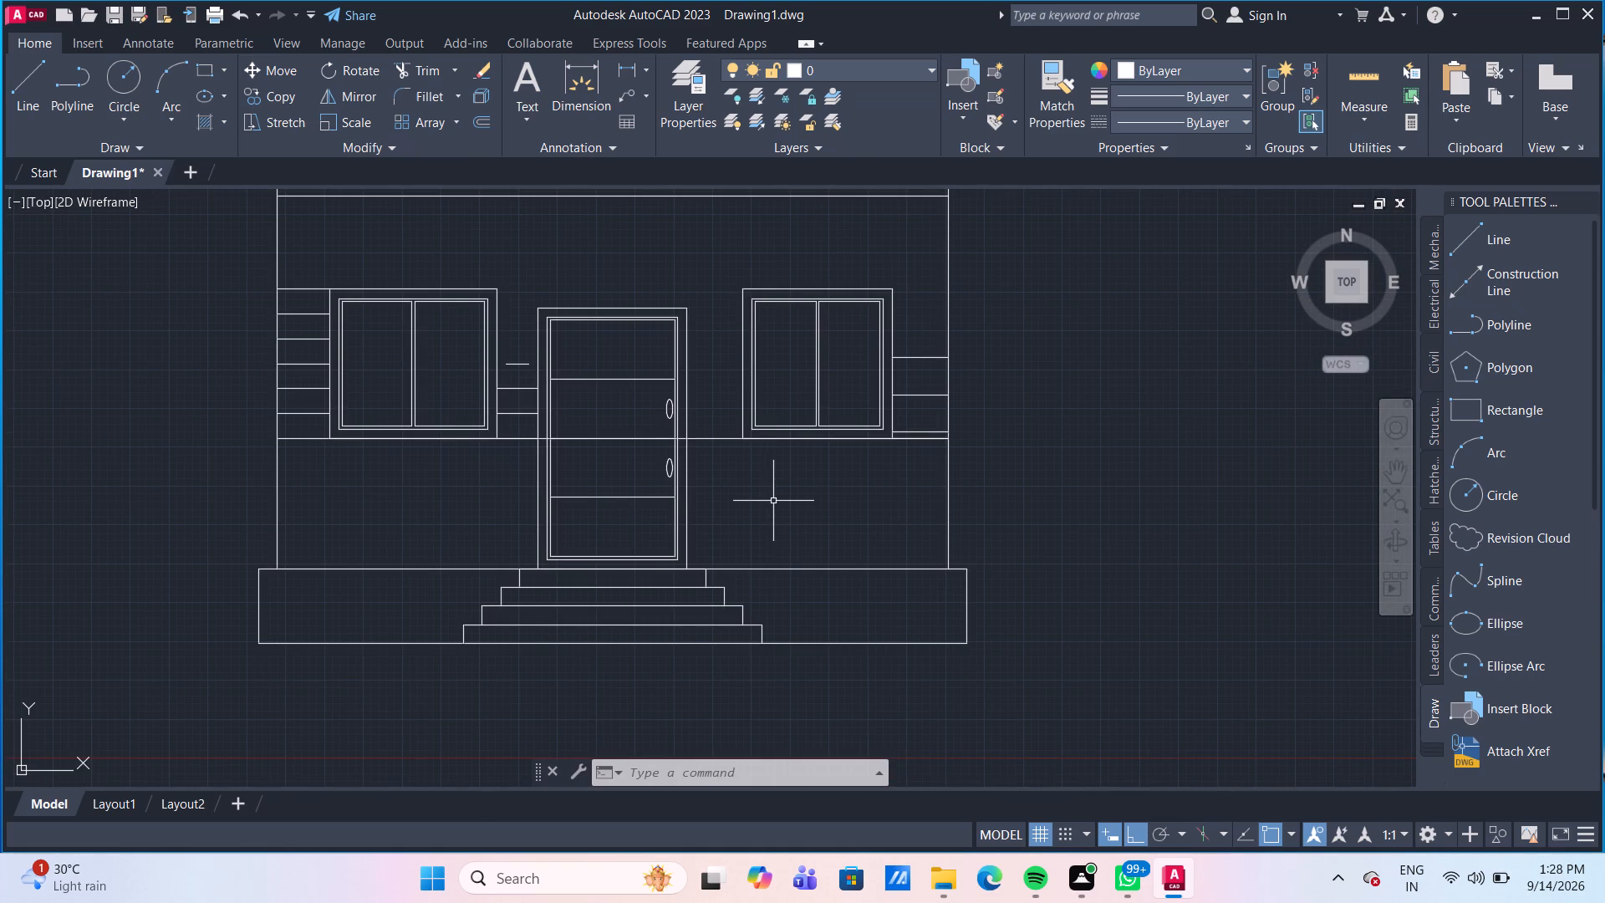
{"action": "middle_click_drag", "start_coordinate": [795, 431], "coordinate": [818, 369]}
{"action": "scroll", "coordinate": [818, 369], "scroll_direction": "up", "scroll_amount": 1}
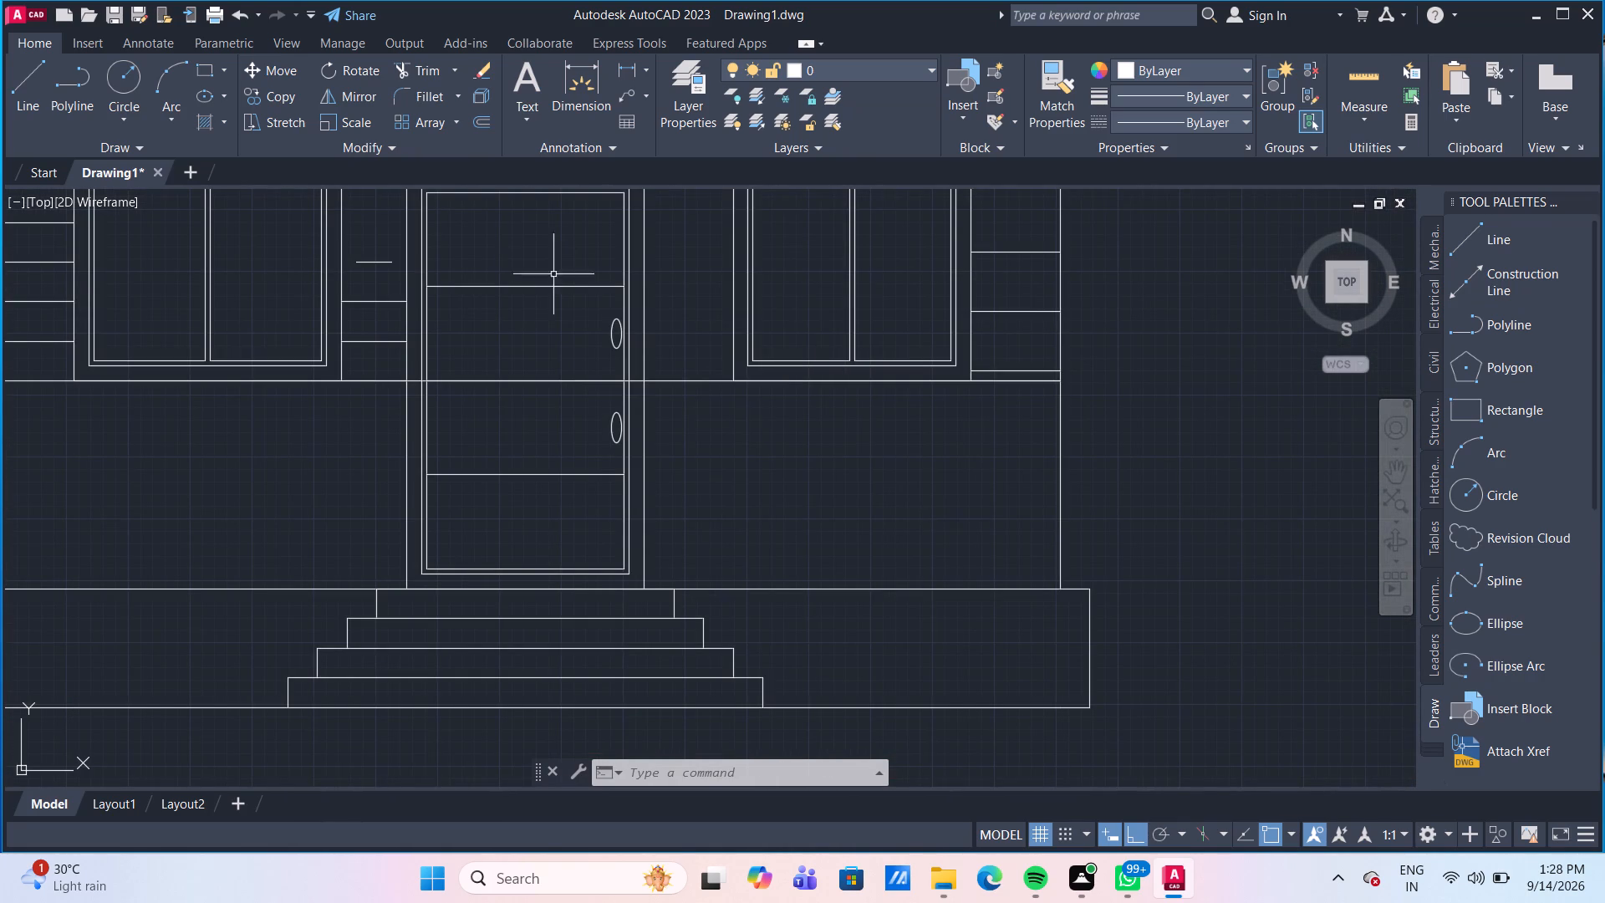
{"action": "scroll", "coordinate": [470, 483], "scroll_direction": "down", "scroll_amount": 2}
{"action": "scroll", "coordinate": [394, 503], "scroll_direction": "up", "scroll_amount": 1}
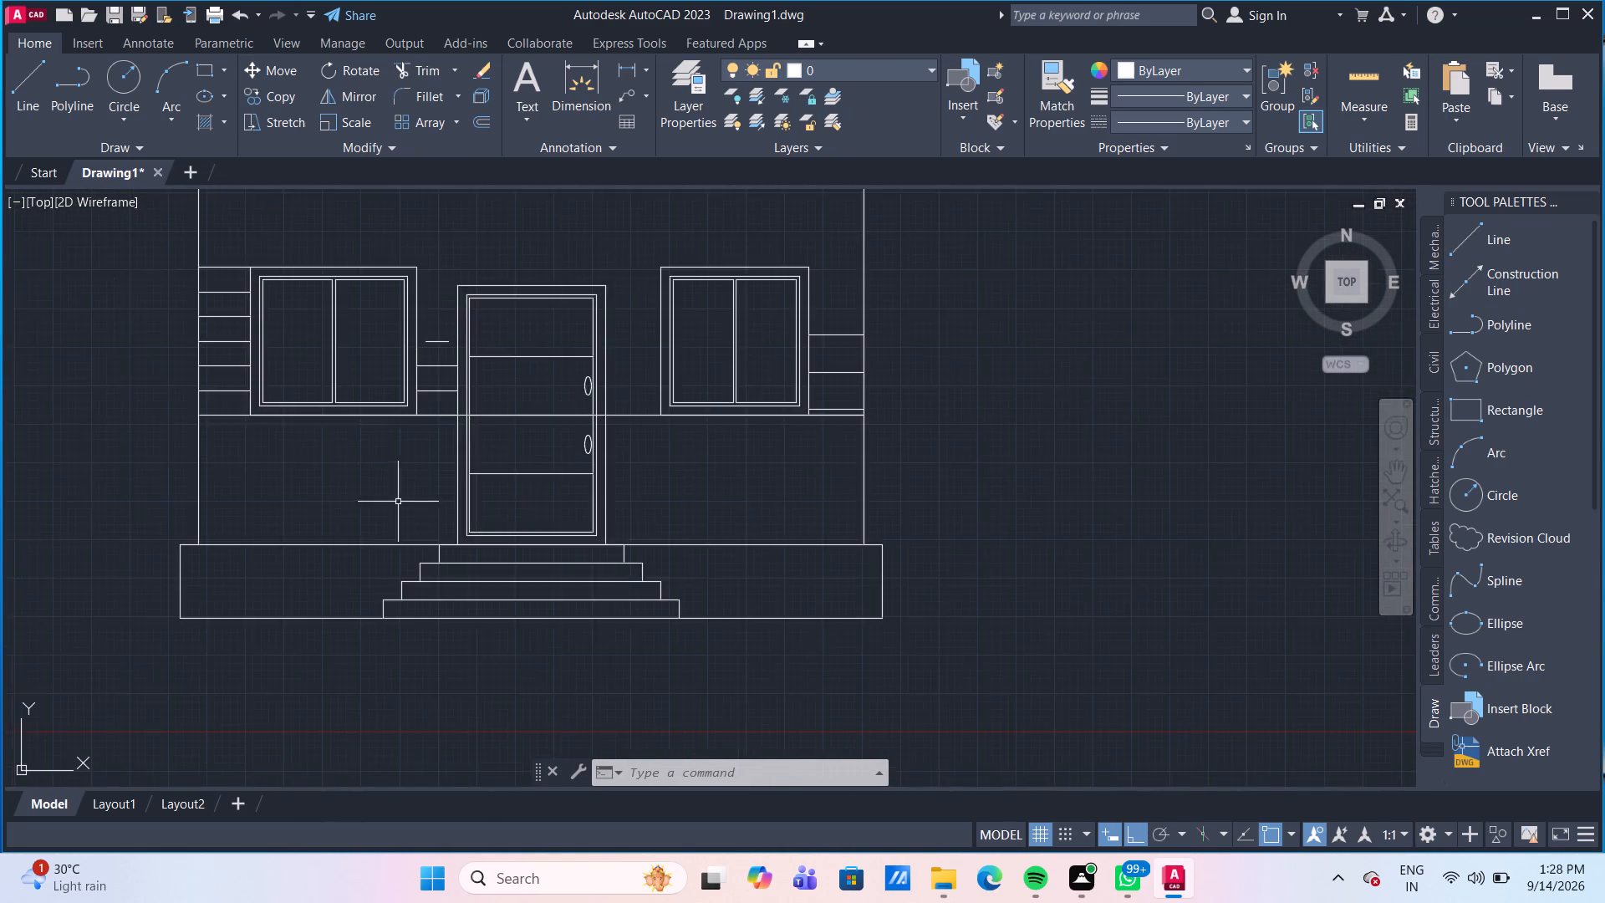
{"action": "middle_click_drag", "start_coordinate": [410, 499], "coordinate": [460, 470]}
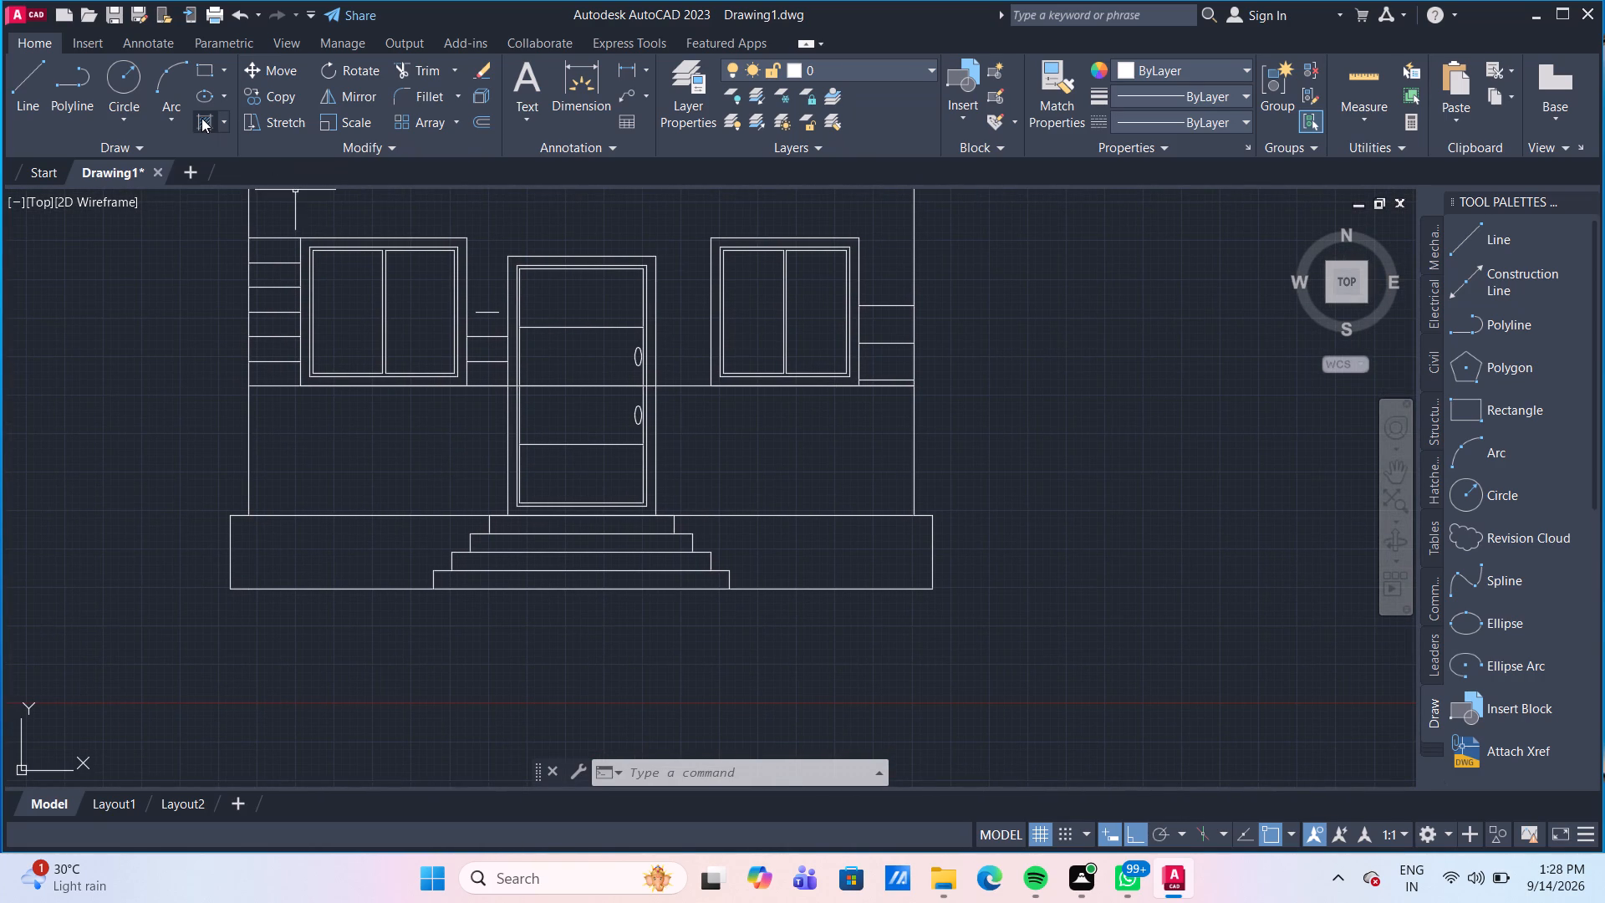
{"action": "left_click", "coordinate": [201, 118]}
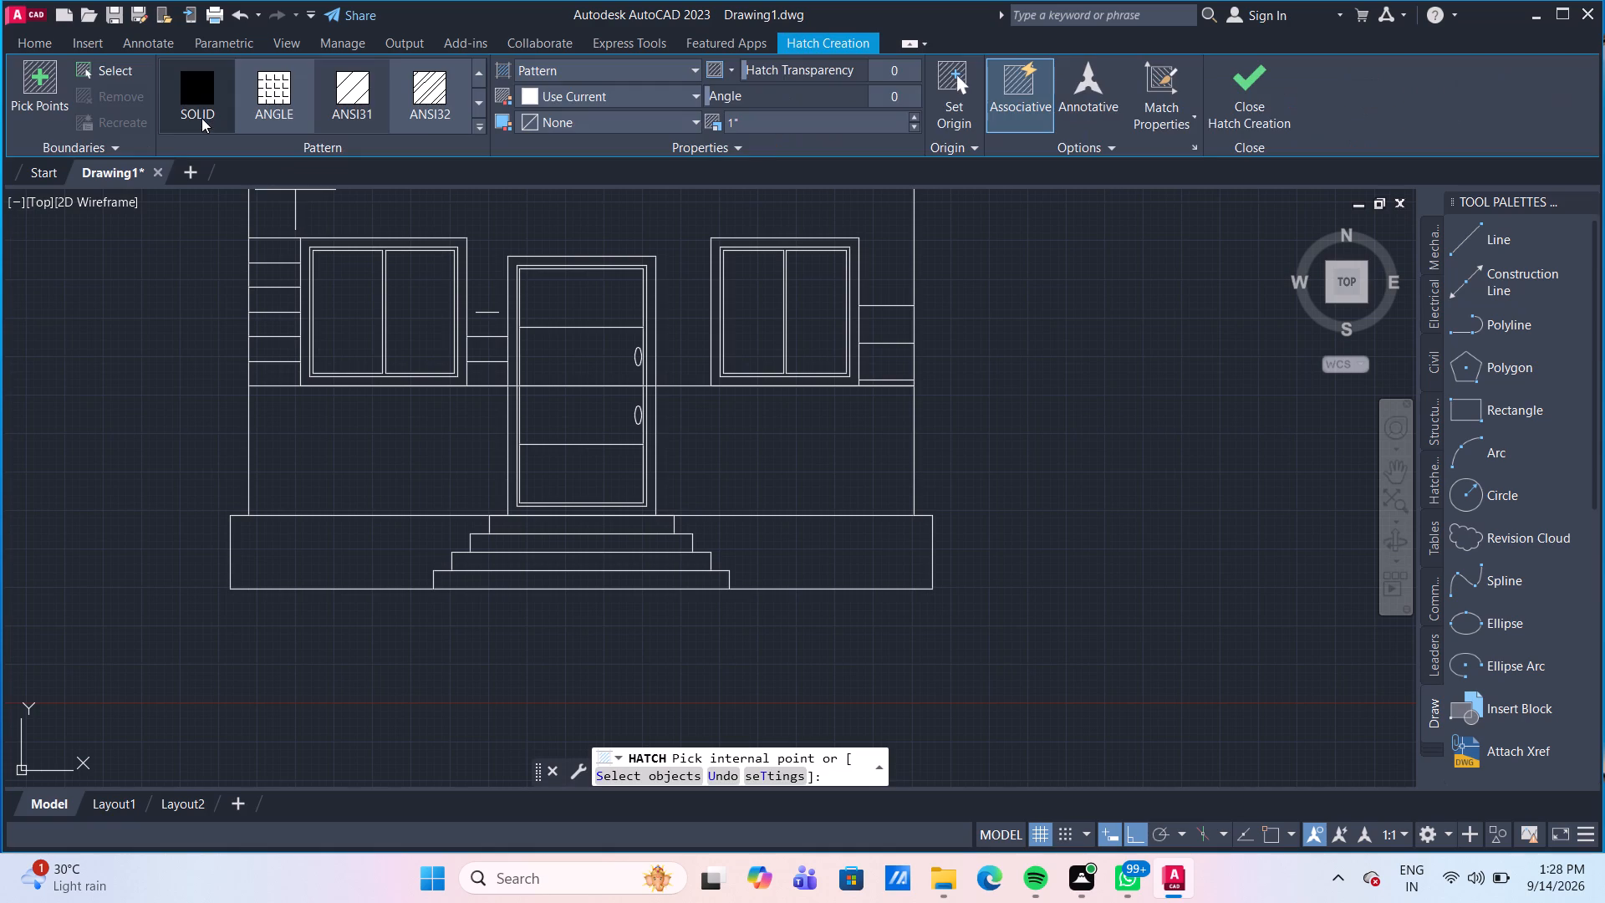
{"action": "left_click", "coordinate": [485, 99]}
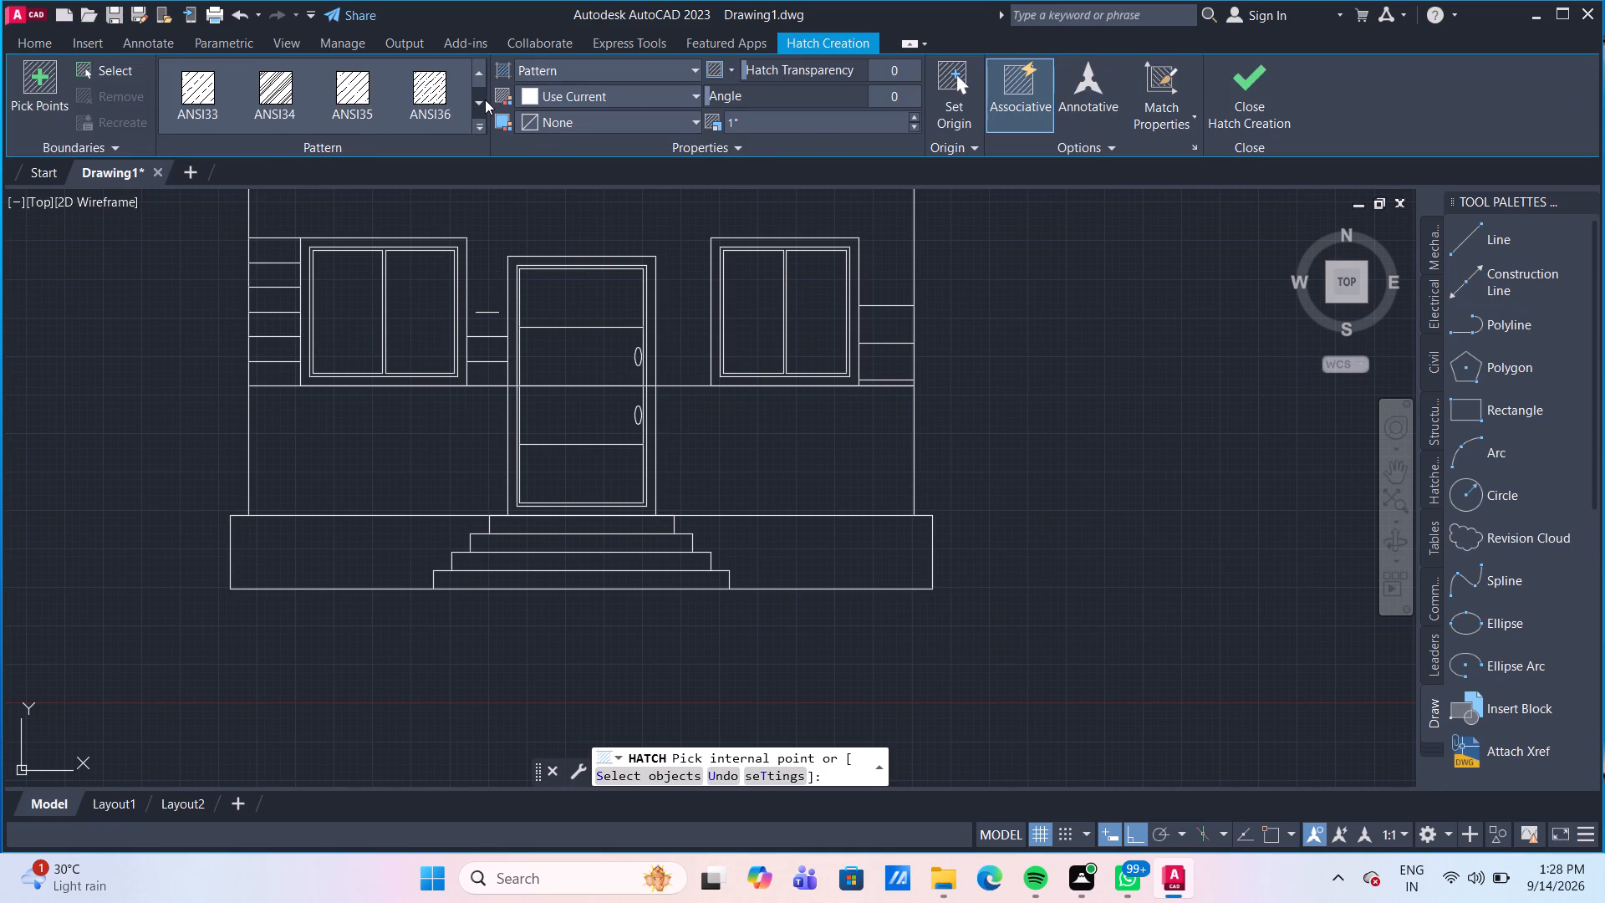
{"action": "left_click", "coordinate": [485, 99]}
{"action": "left_click", "coordinate": [348, 93]}
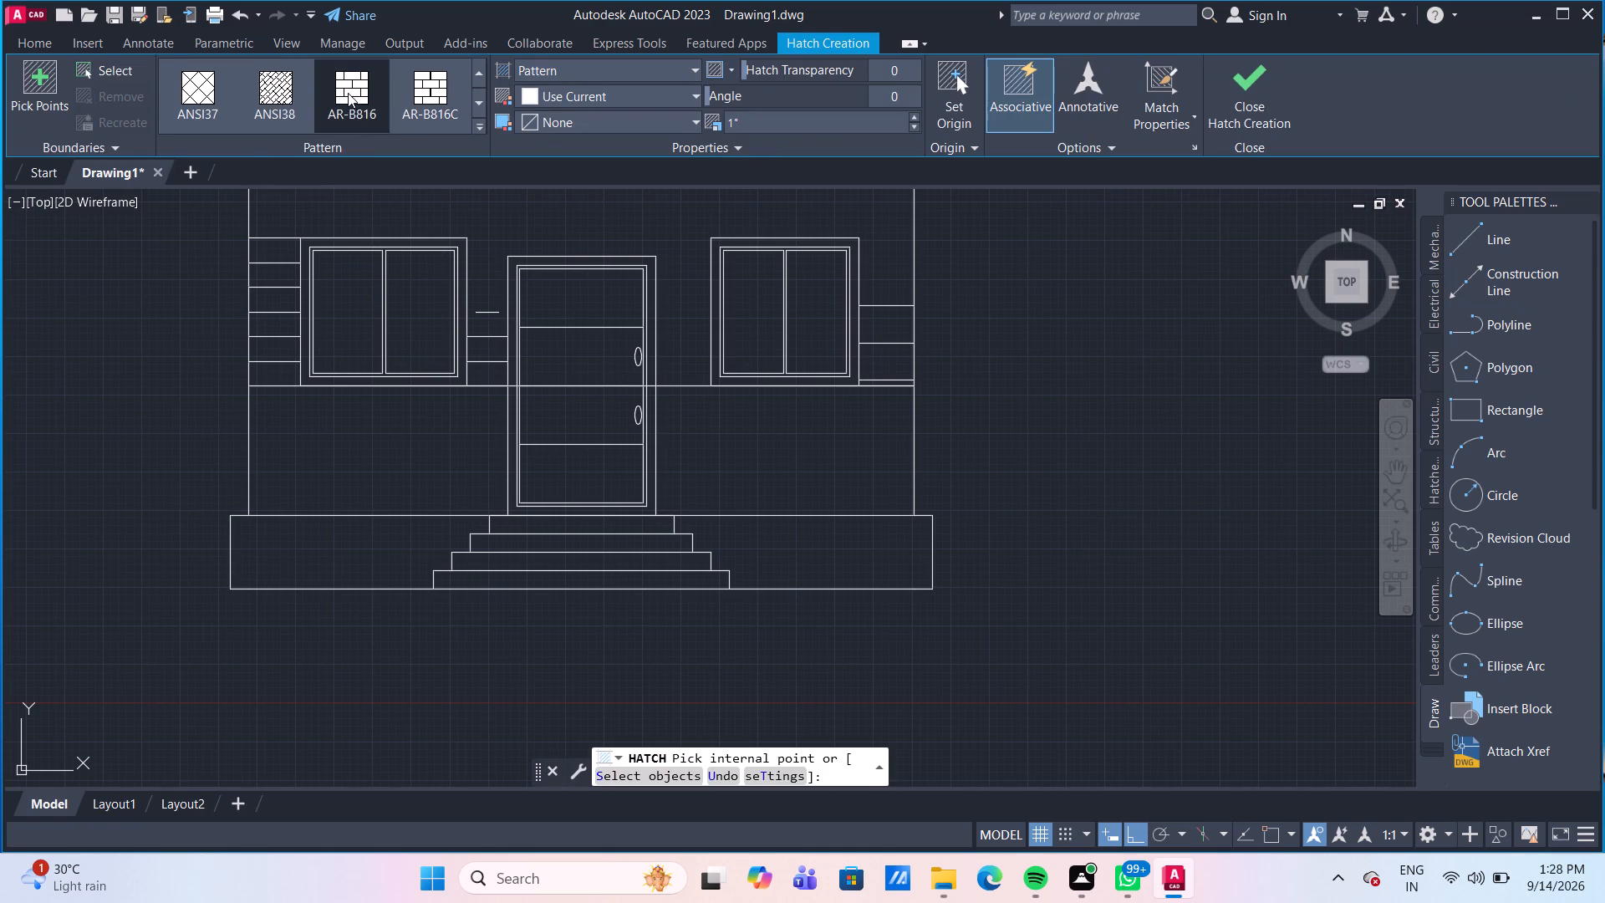
{"action": "left_click", "coordinate": [334, 539]}
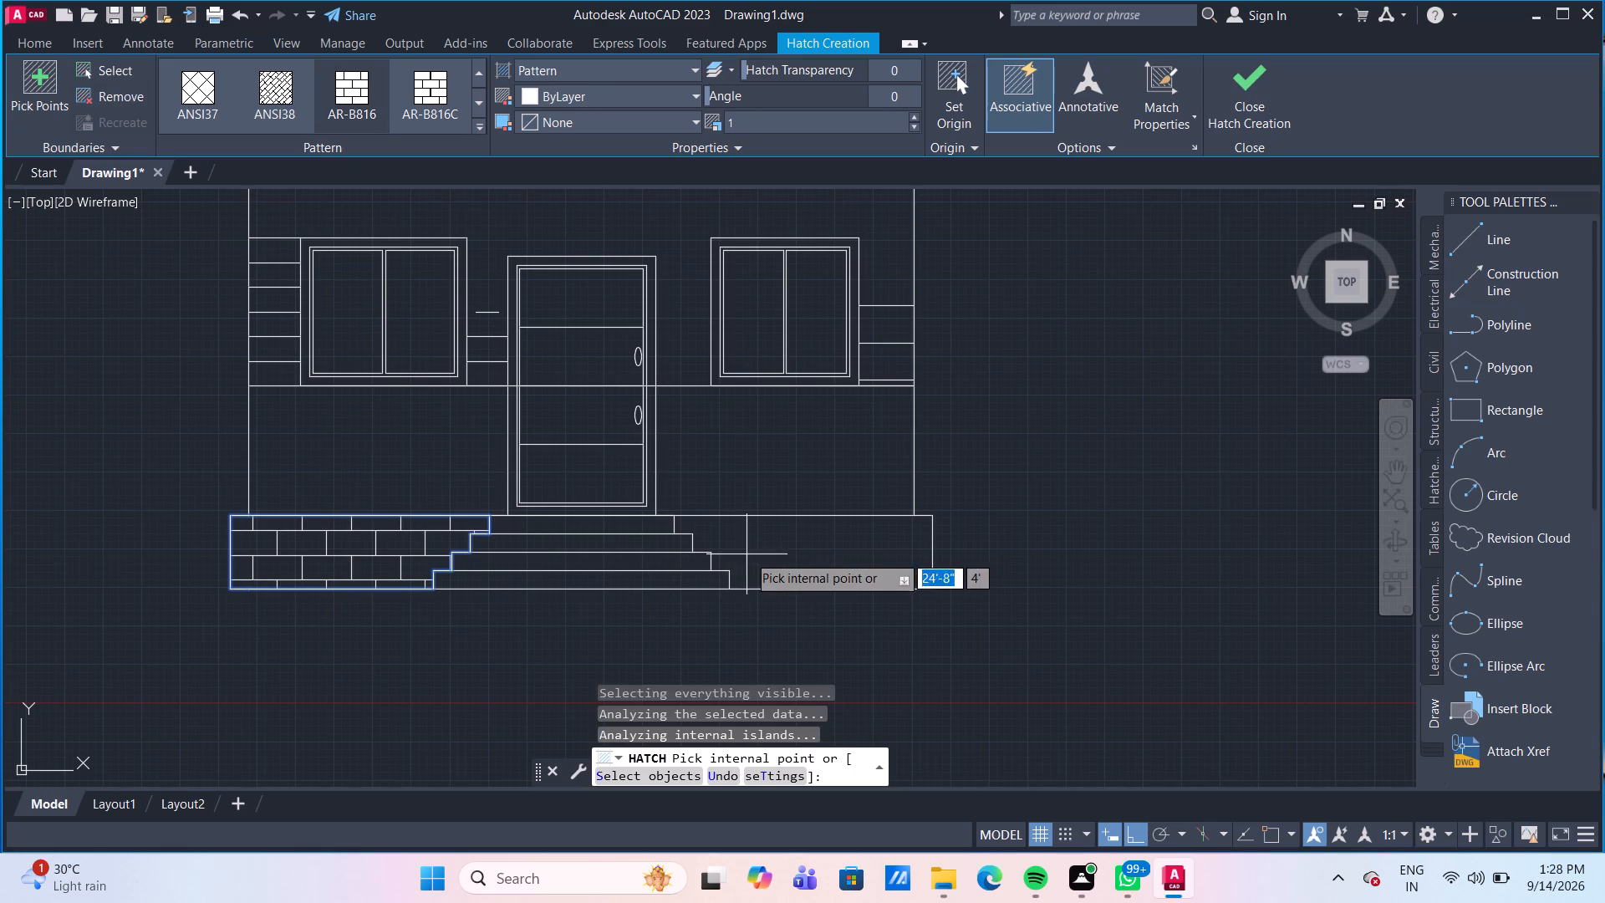
{"action": "left_click", "coordinate": [771, 542]}
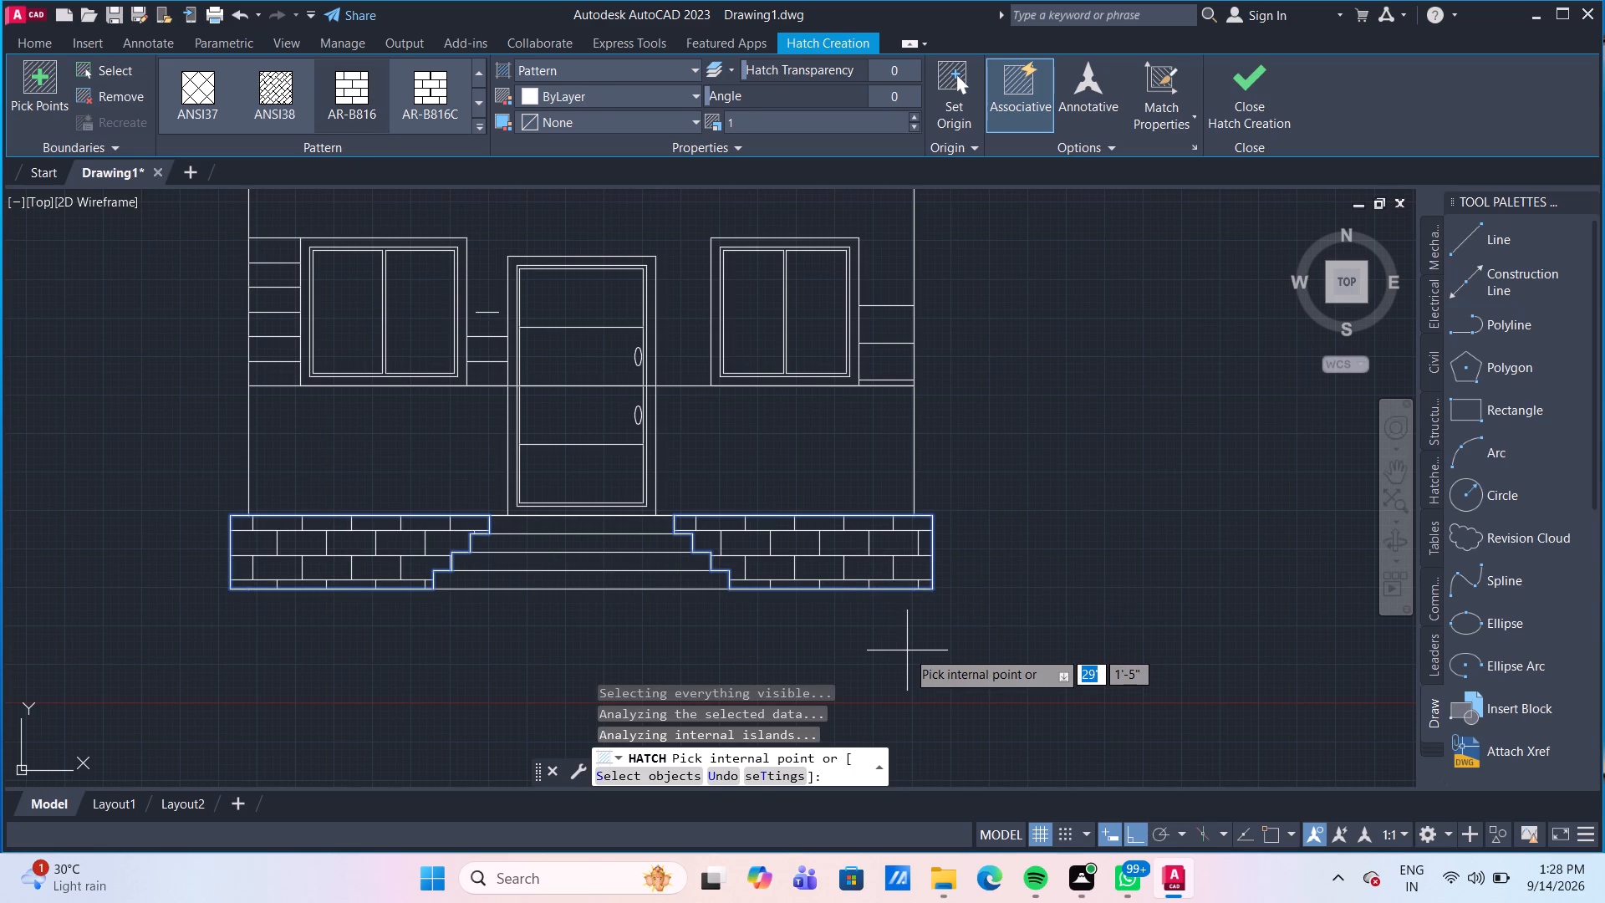
{"action": "key", "text": "Escape"}
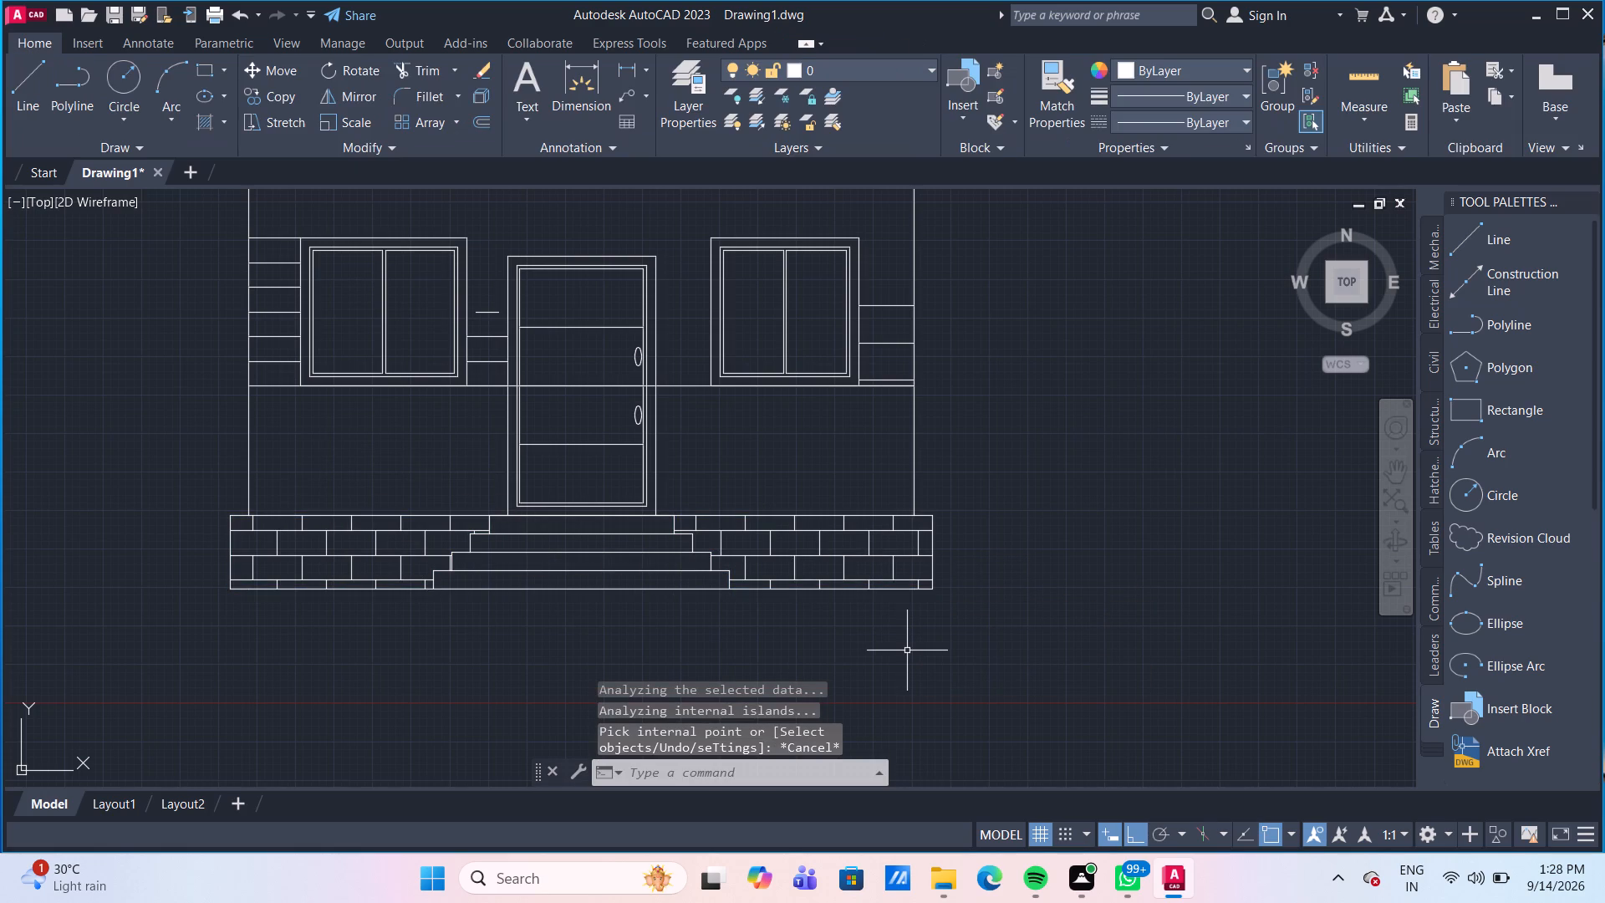
Set the plinth hatch's scale to 0.5.
{"action": "left_click", "coordinate": [797, 554]}
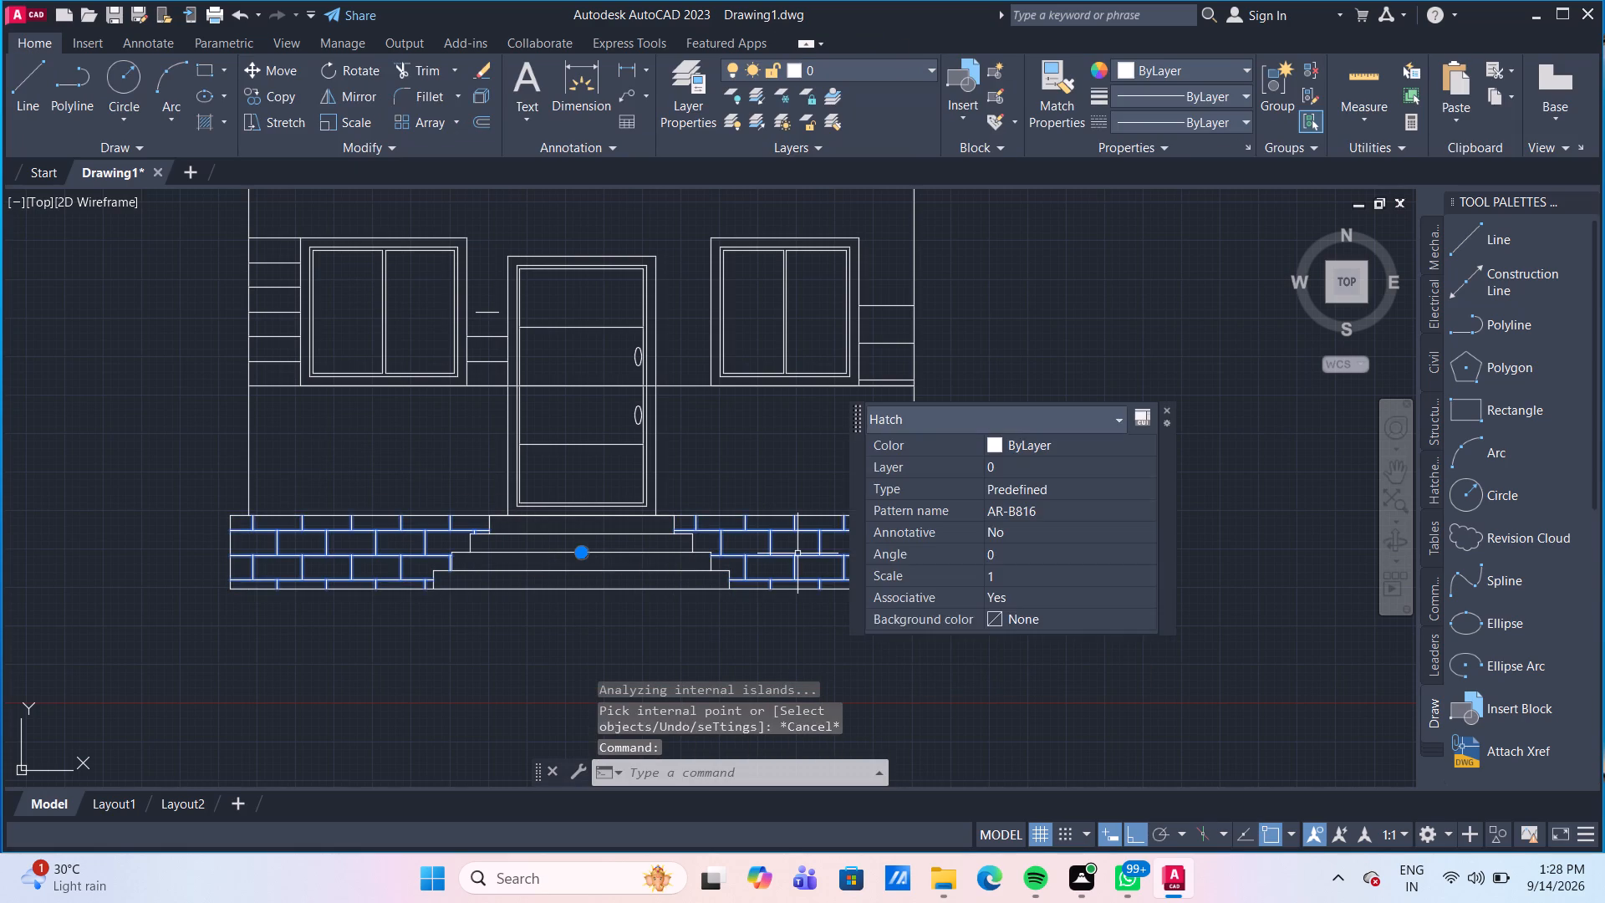
{"action": "left_click", "coordinate": [1017, 573]}
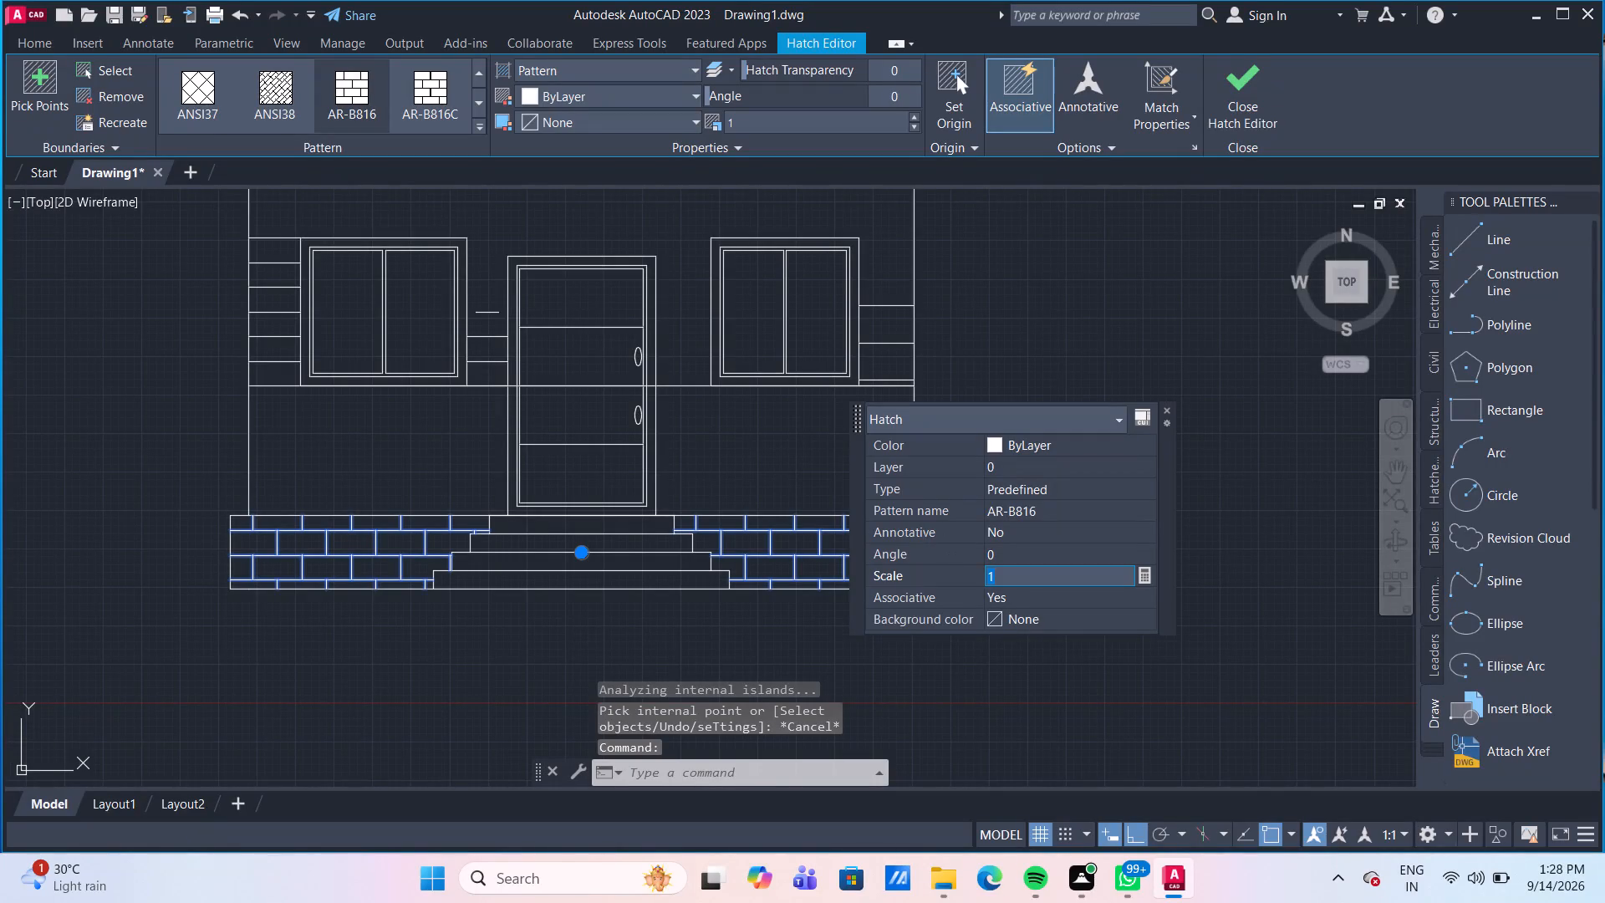
{"action": "type", "text": "0.5"}
{"action": "key", "text": "Return"}
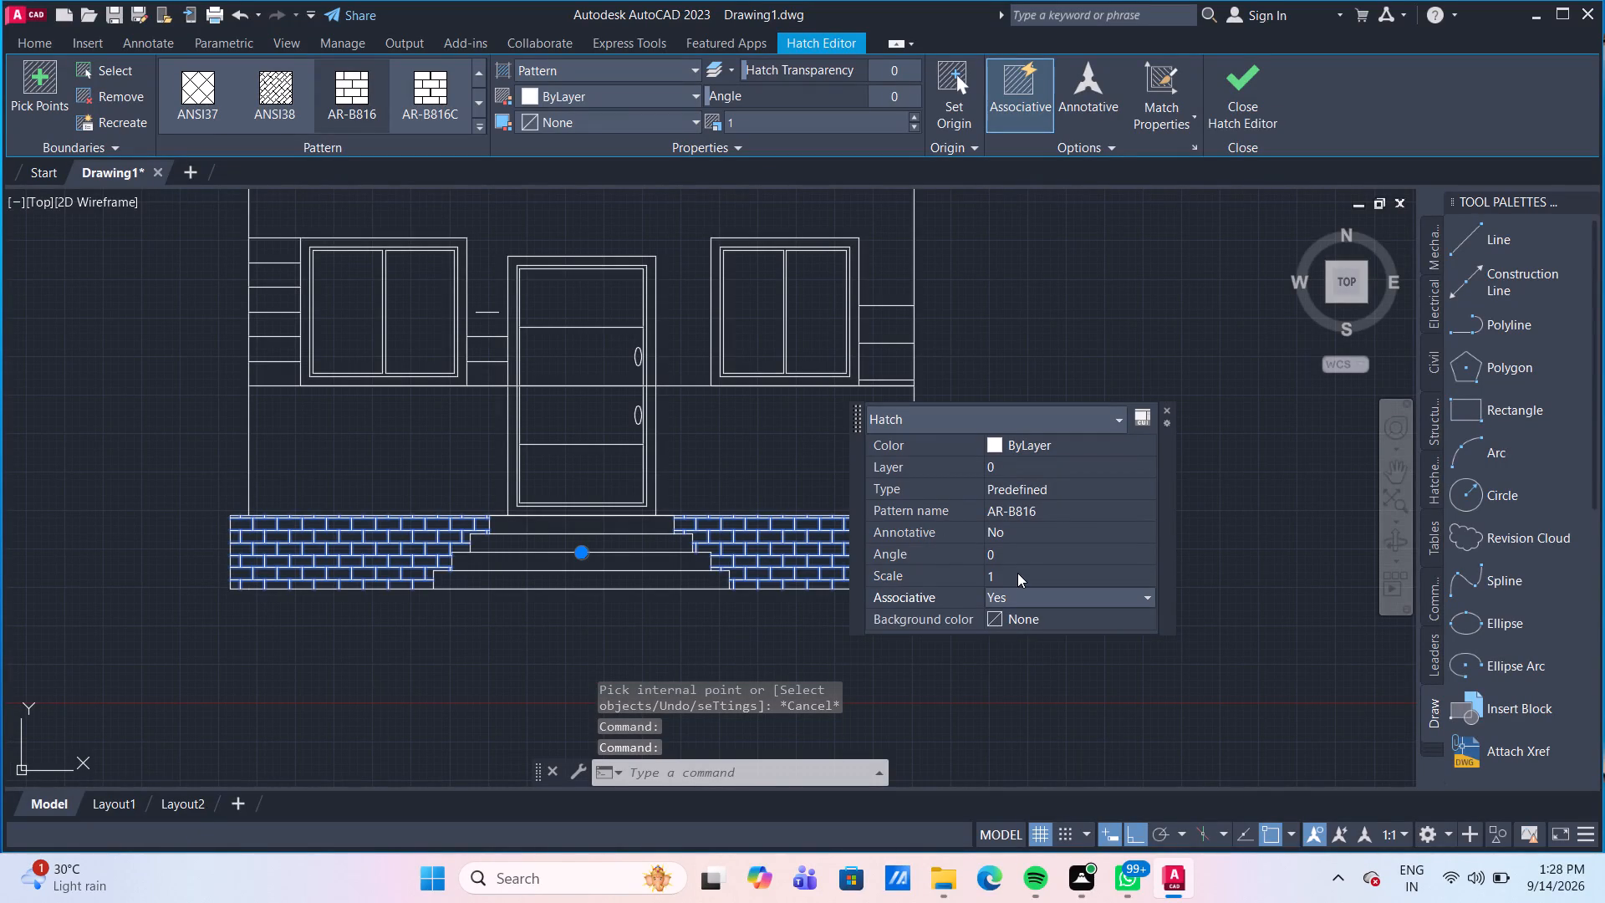
{"action": "key", "text": "Escape"}
{"action": "left_click", "coordinate": [1167, 407]}
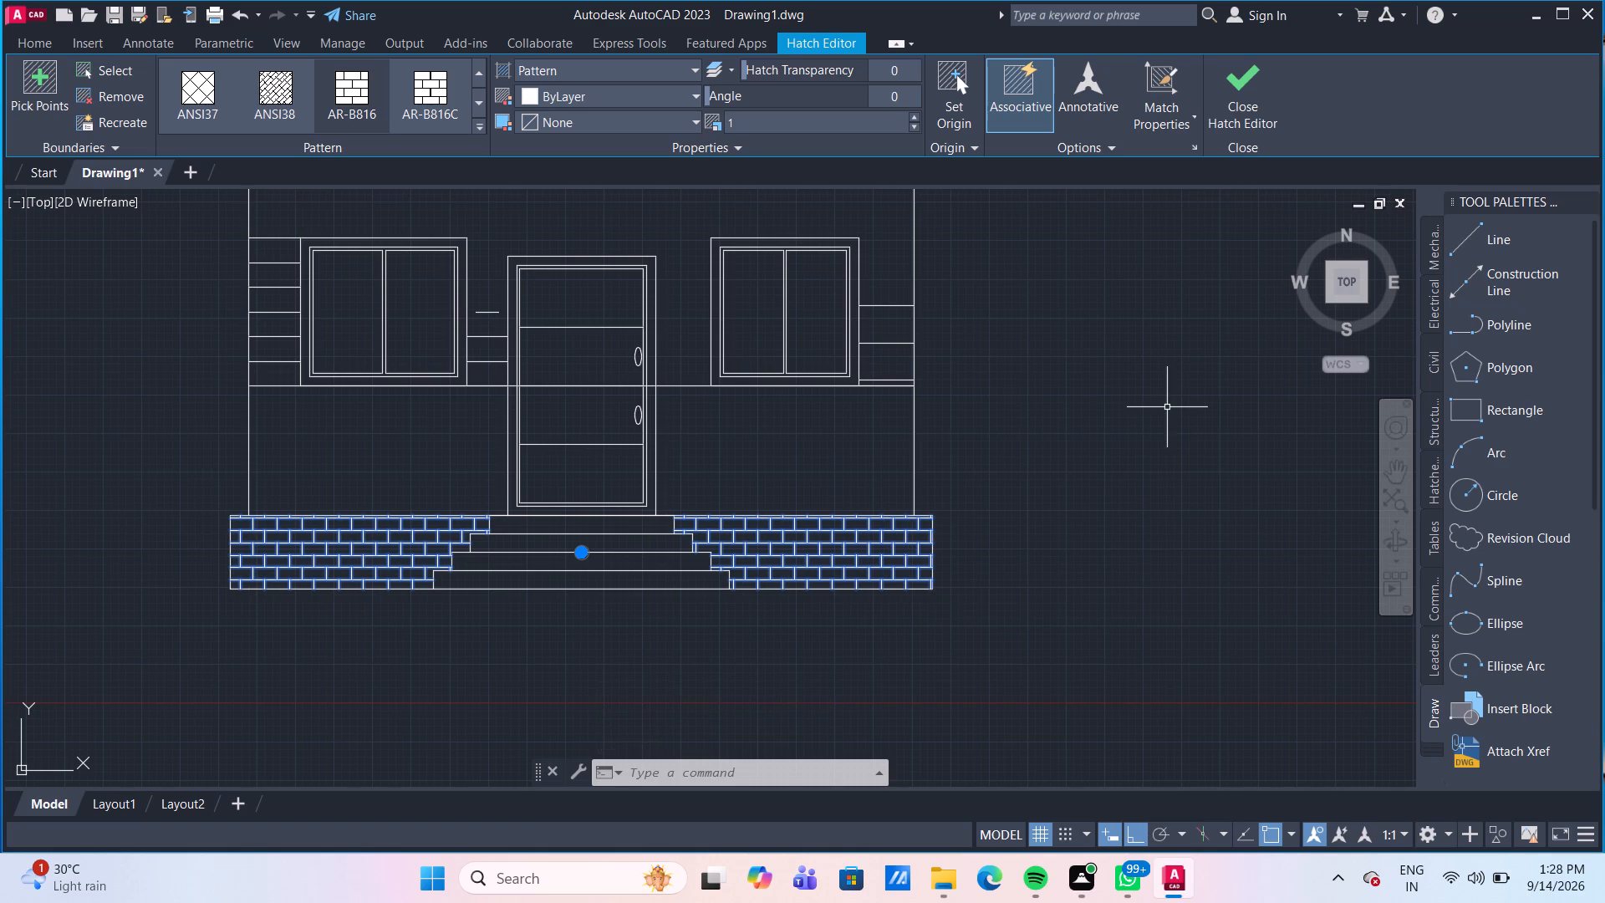
{"action": "key", "text": "Escape"}
Offset the bottom edge of the second-lowest entrance step 4" downward into the lowest step.
{"action": "middle_click_drag", "start_coordinate": [1112, 506], "coordinate": [1113, 589]}
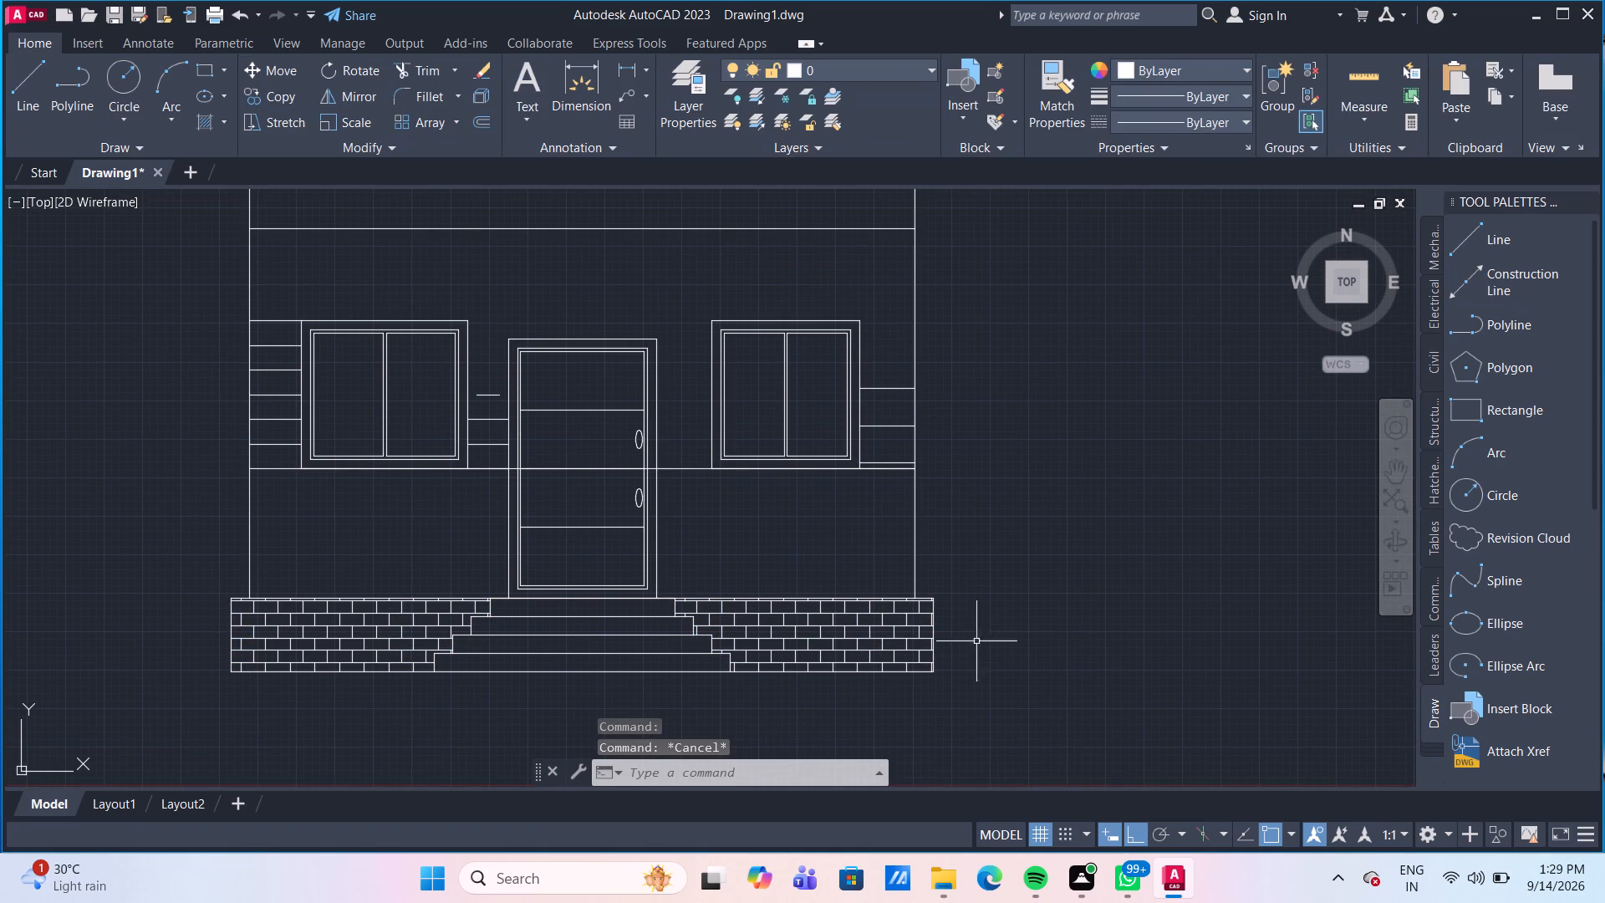
{"action": "scroll", "coordinate": [696, 696], "scroll_direction": "up", "scroll_amount": 1}
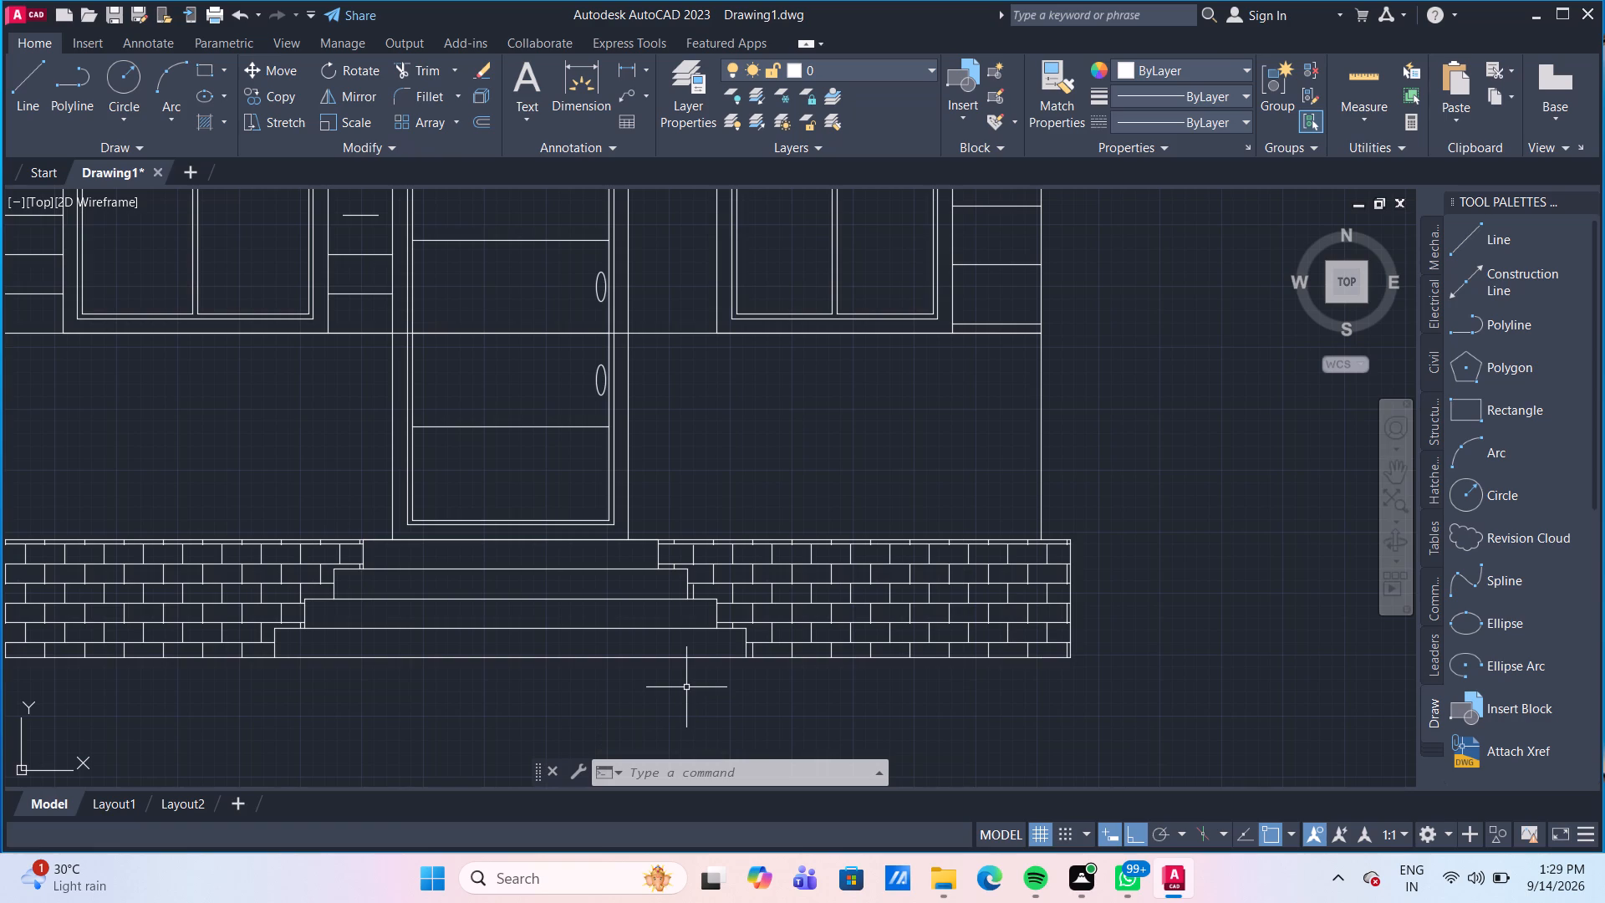
{"action": "key", "text": "o"}
{"action": "key", "text": "Return"}
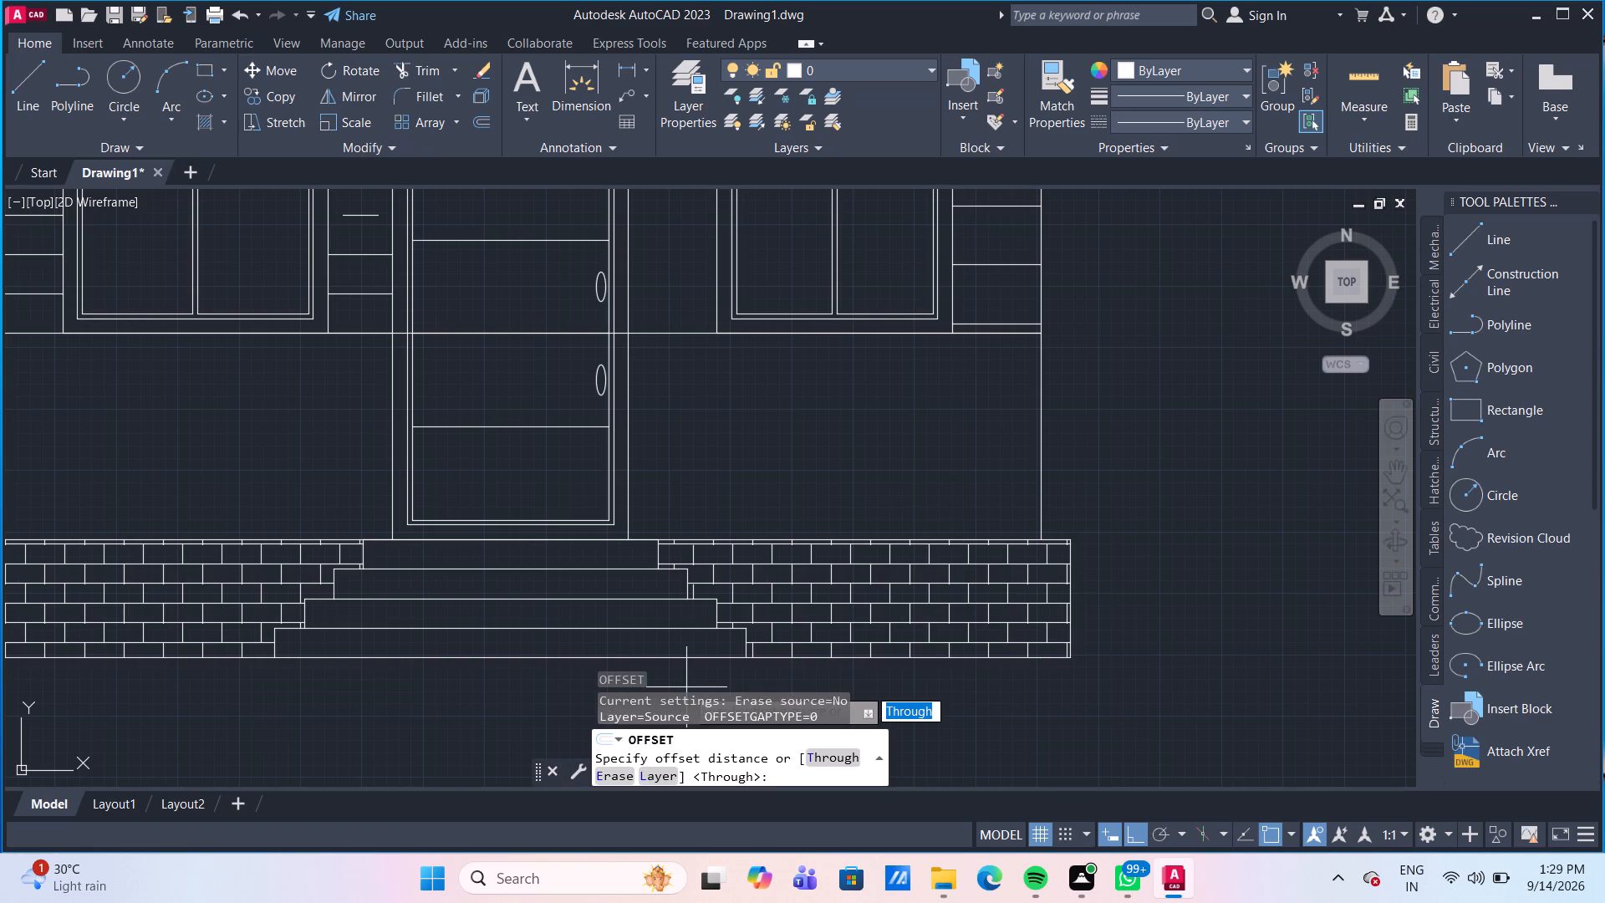
{"action": "key", "text": "Return"}
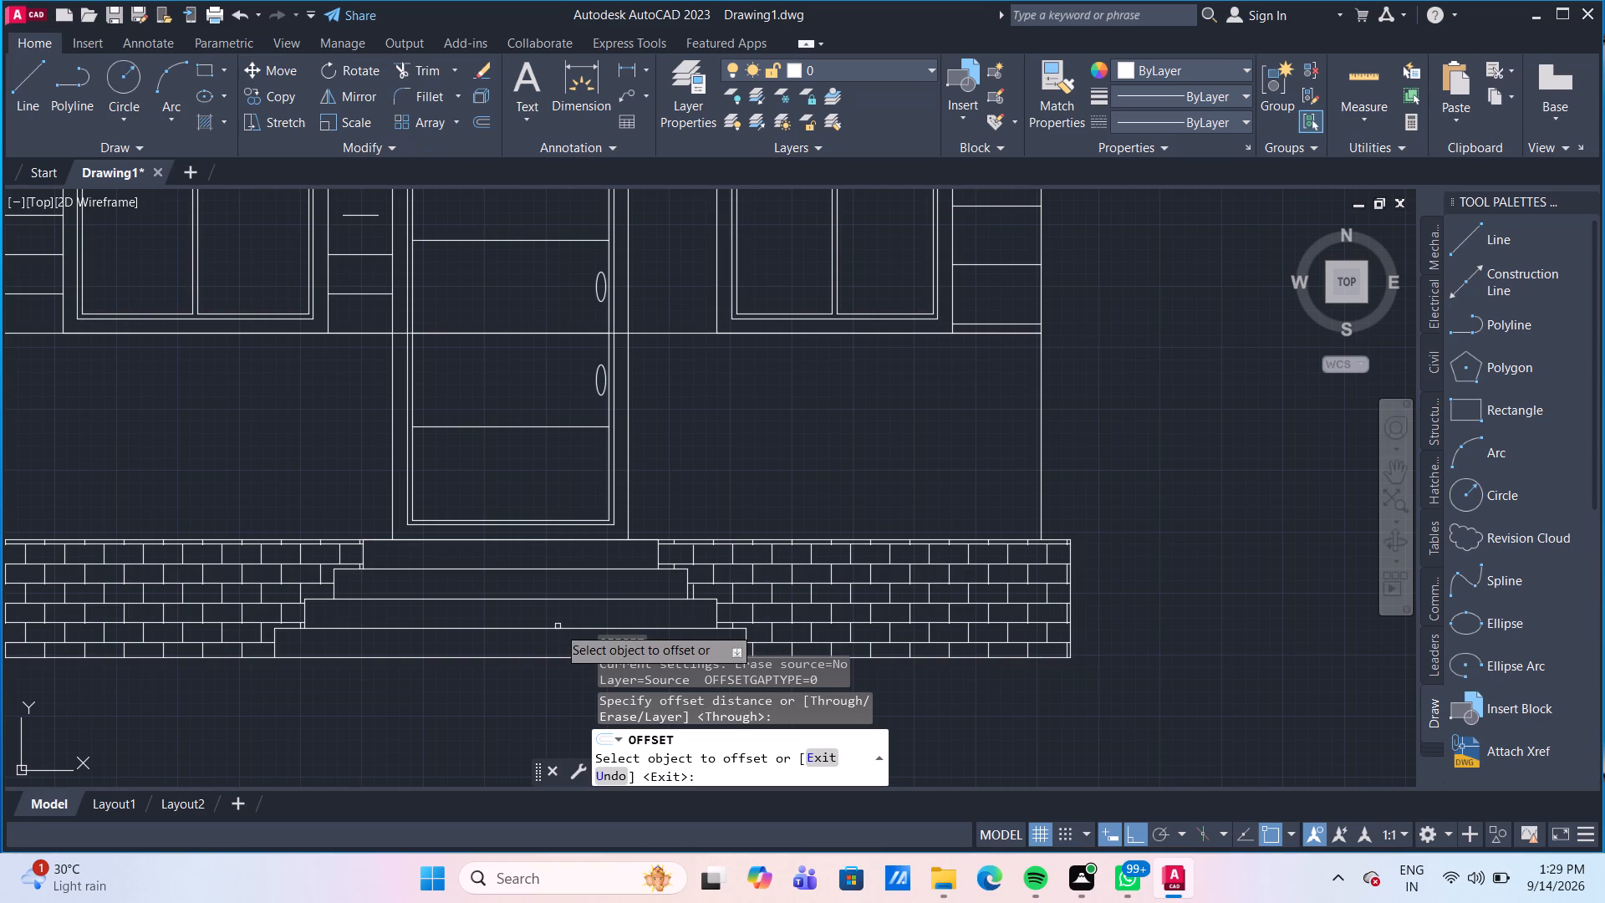
{"action": "left_click", "coordinate": [555, 631]}
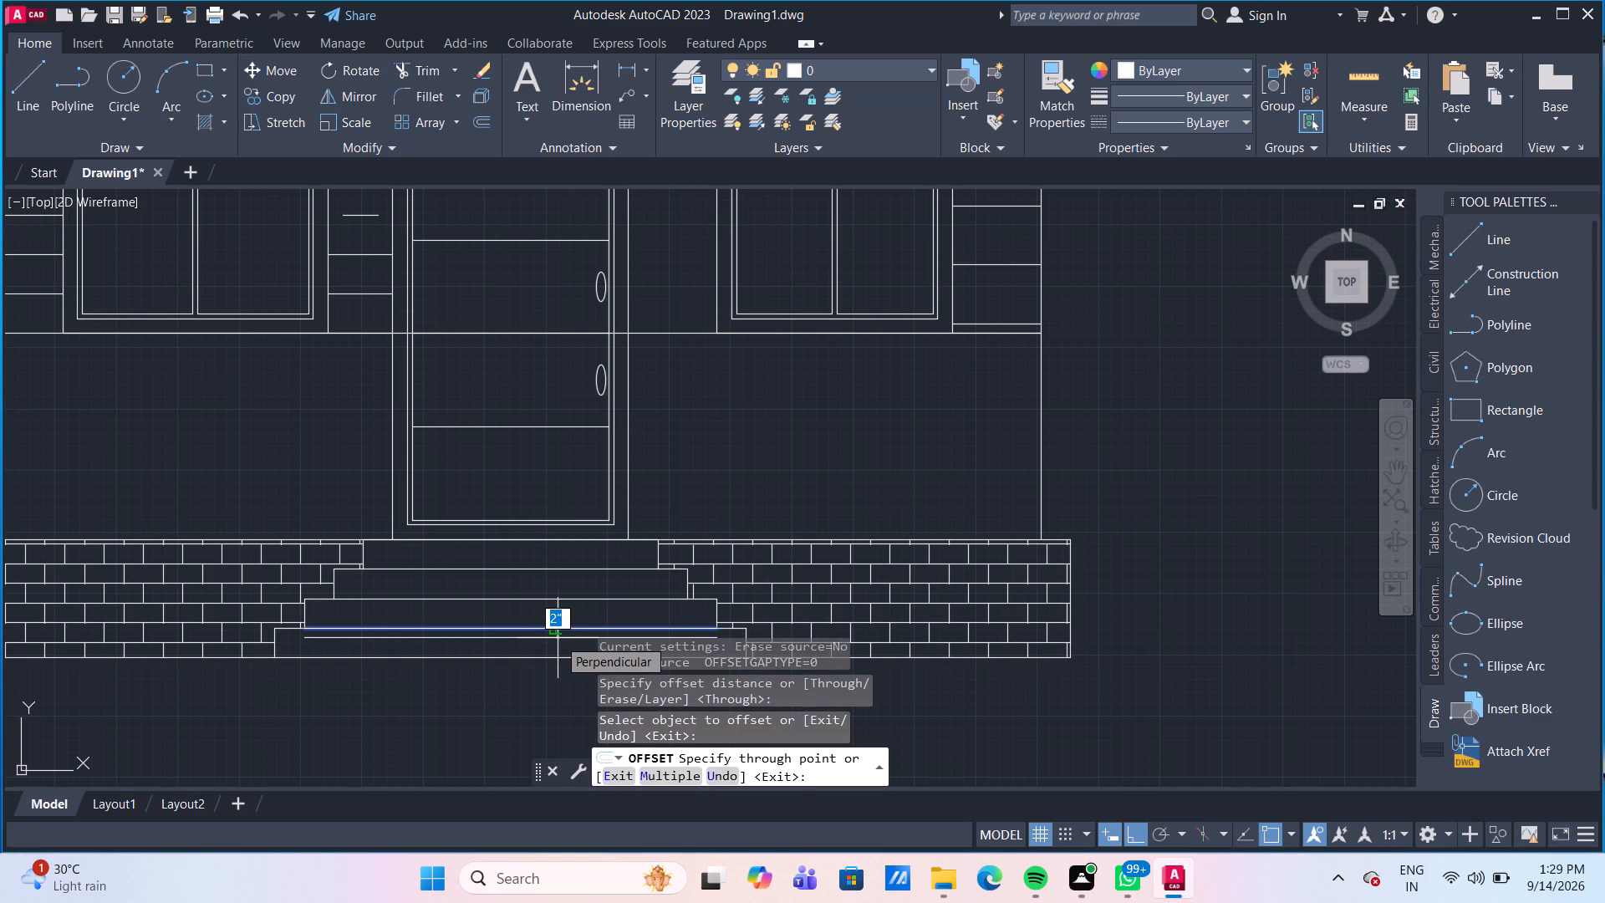
{"action": "type", "text": "4\""}
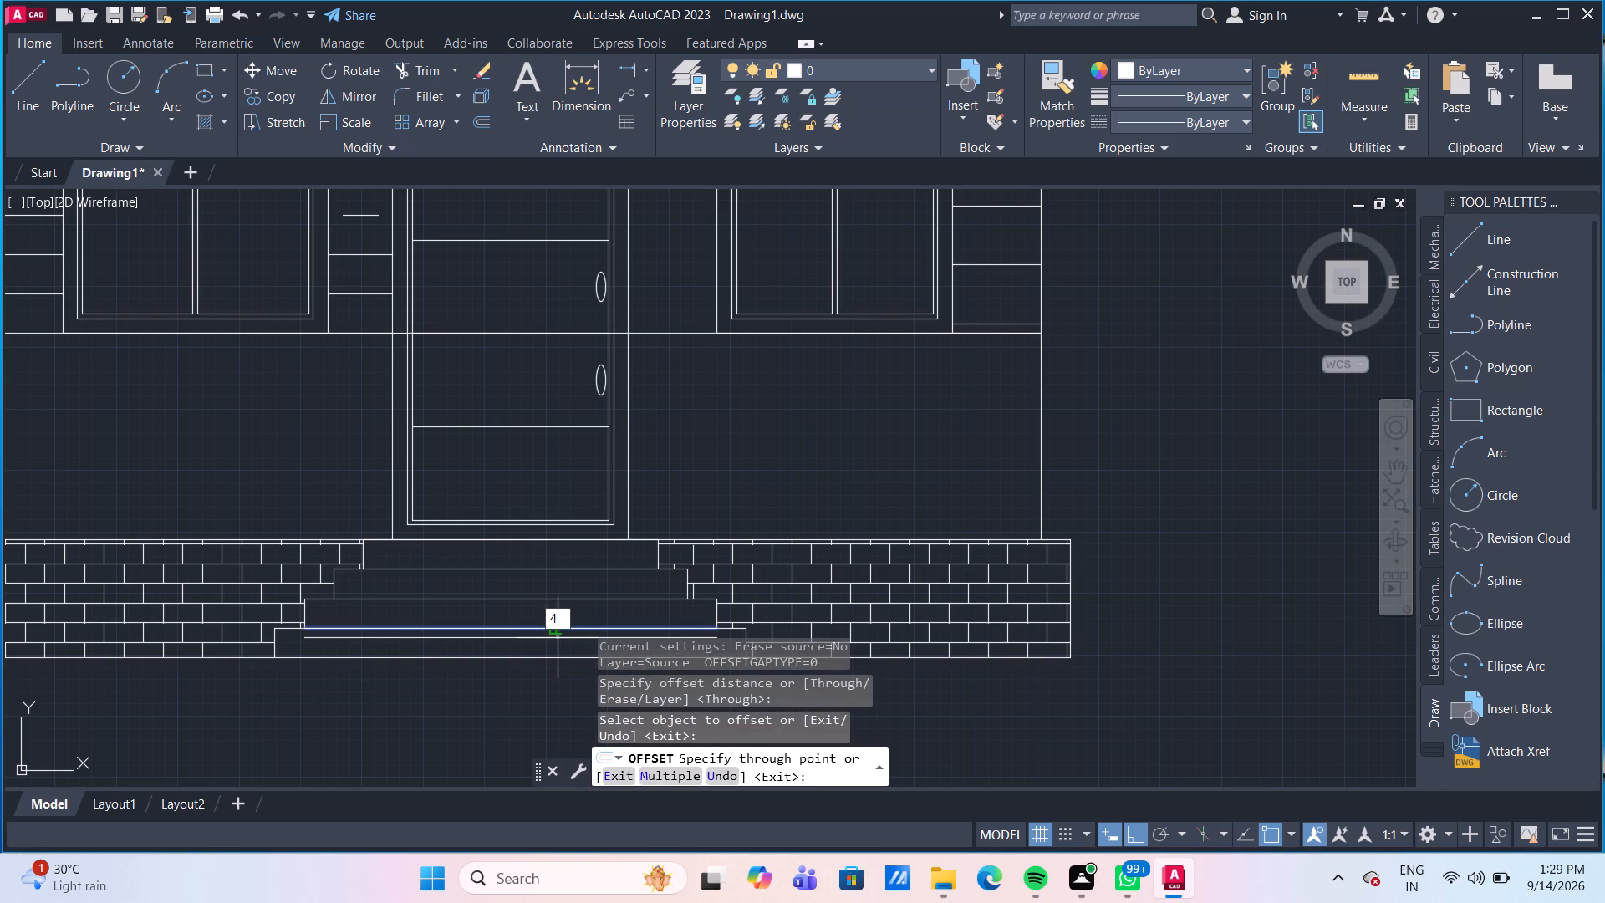
{"action": "key", "text": "Return"}
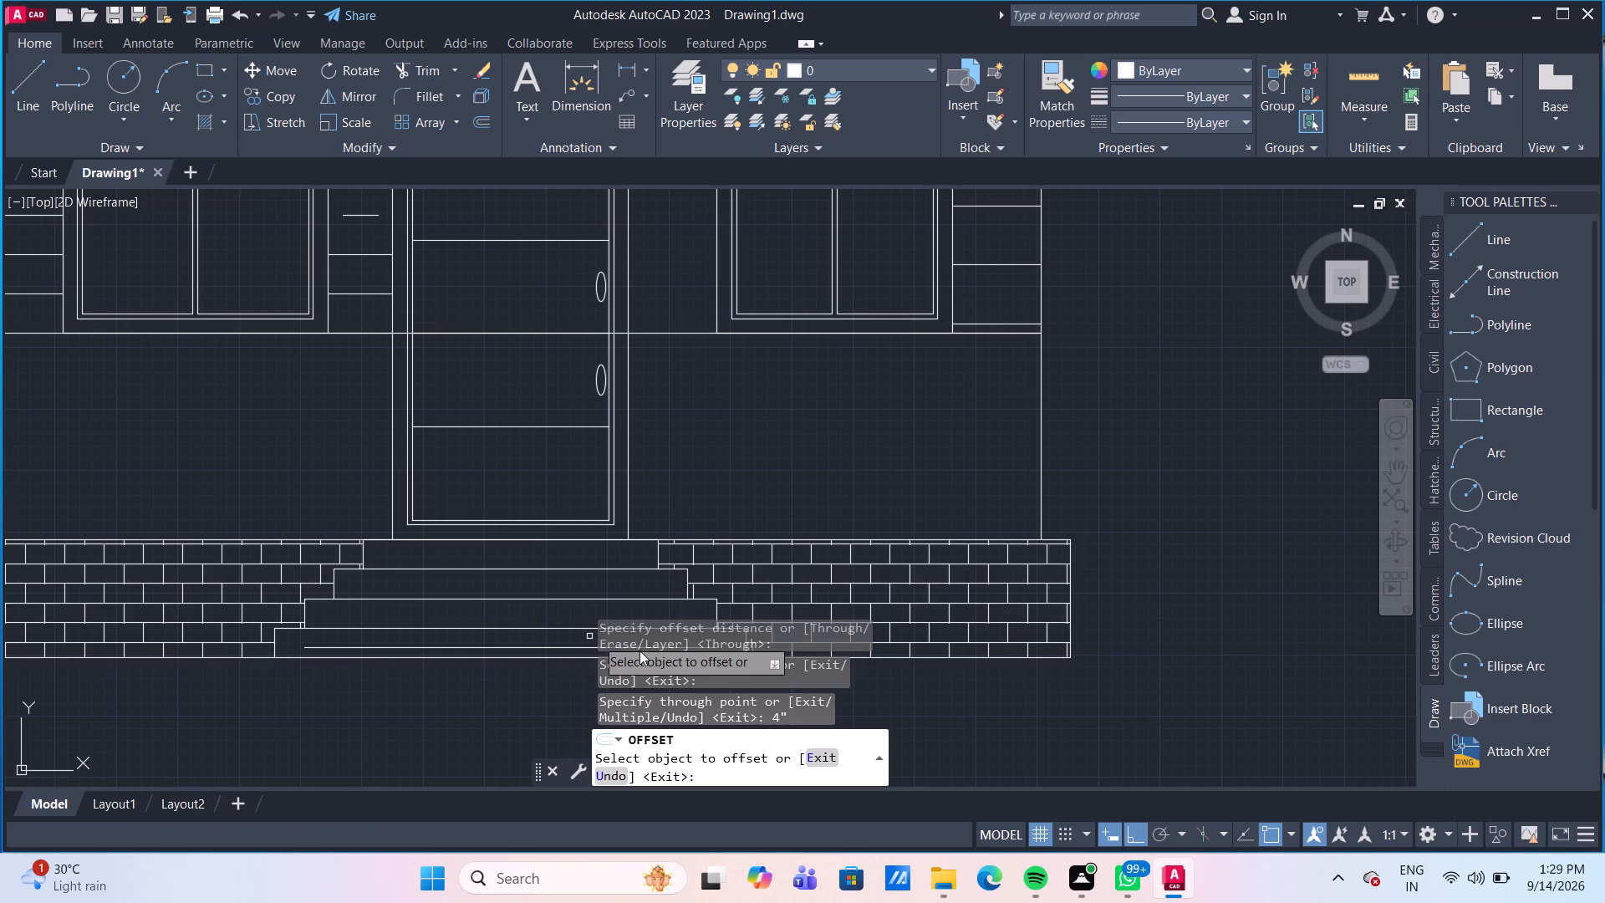
{"action": "key", "text": "Escape"}
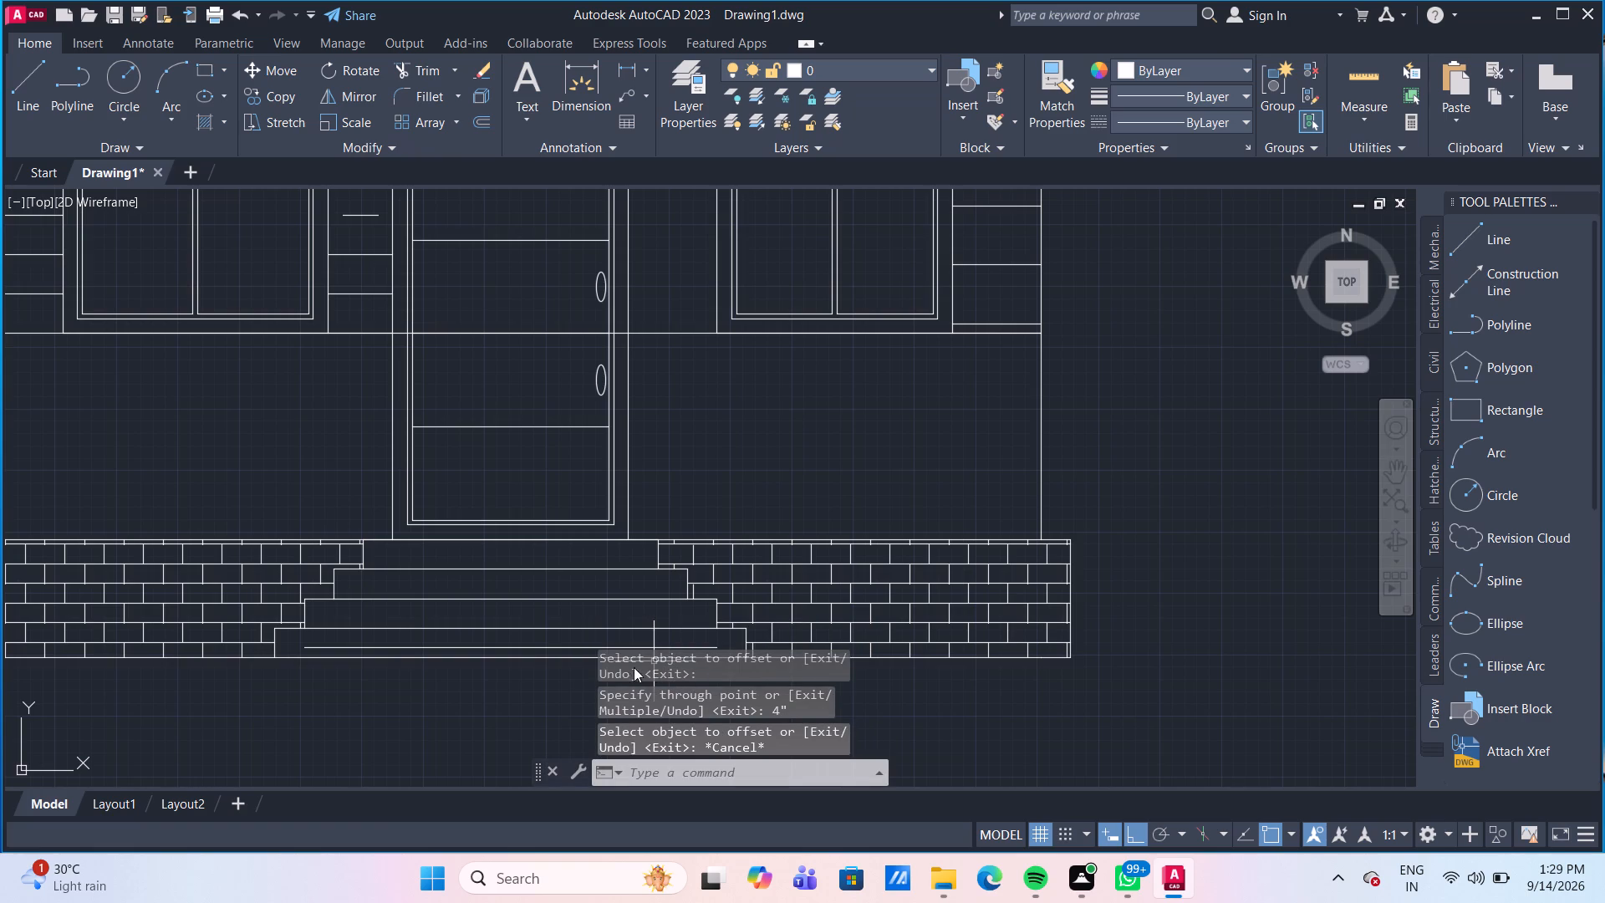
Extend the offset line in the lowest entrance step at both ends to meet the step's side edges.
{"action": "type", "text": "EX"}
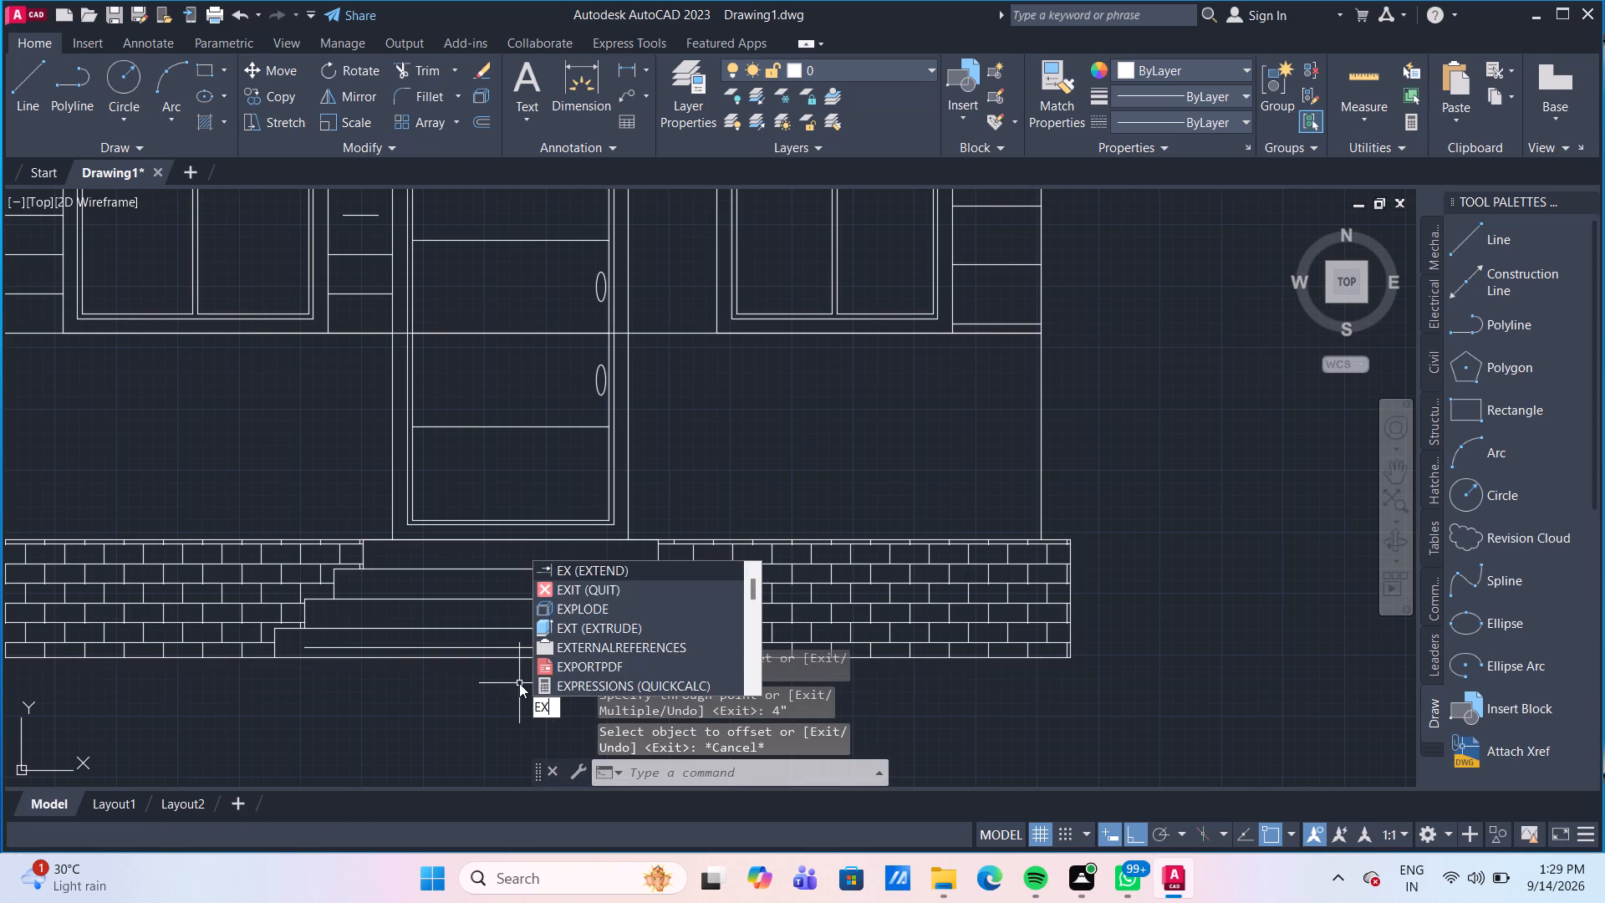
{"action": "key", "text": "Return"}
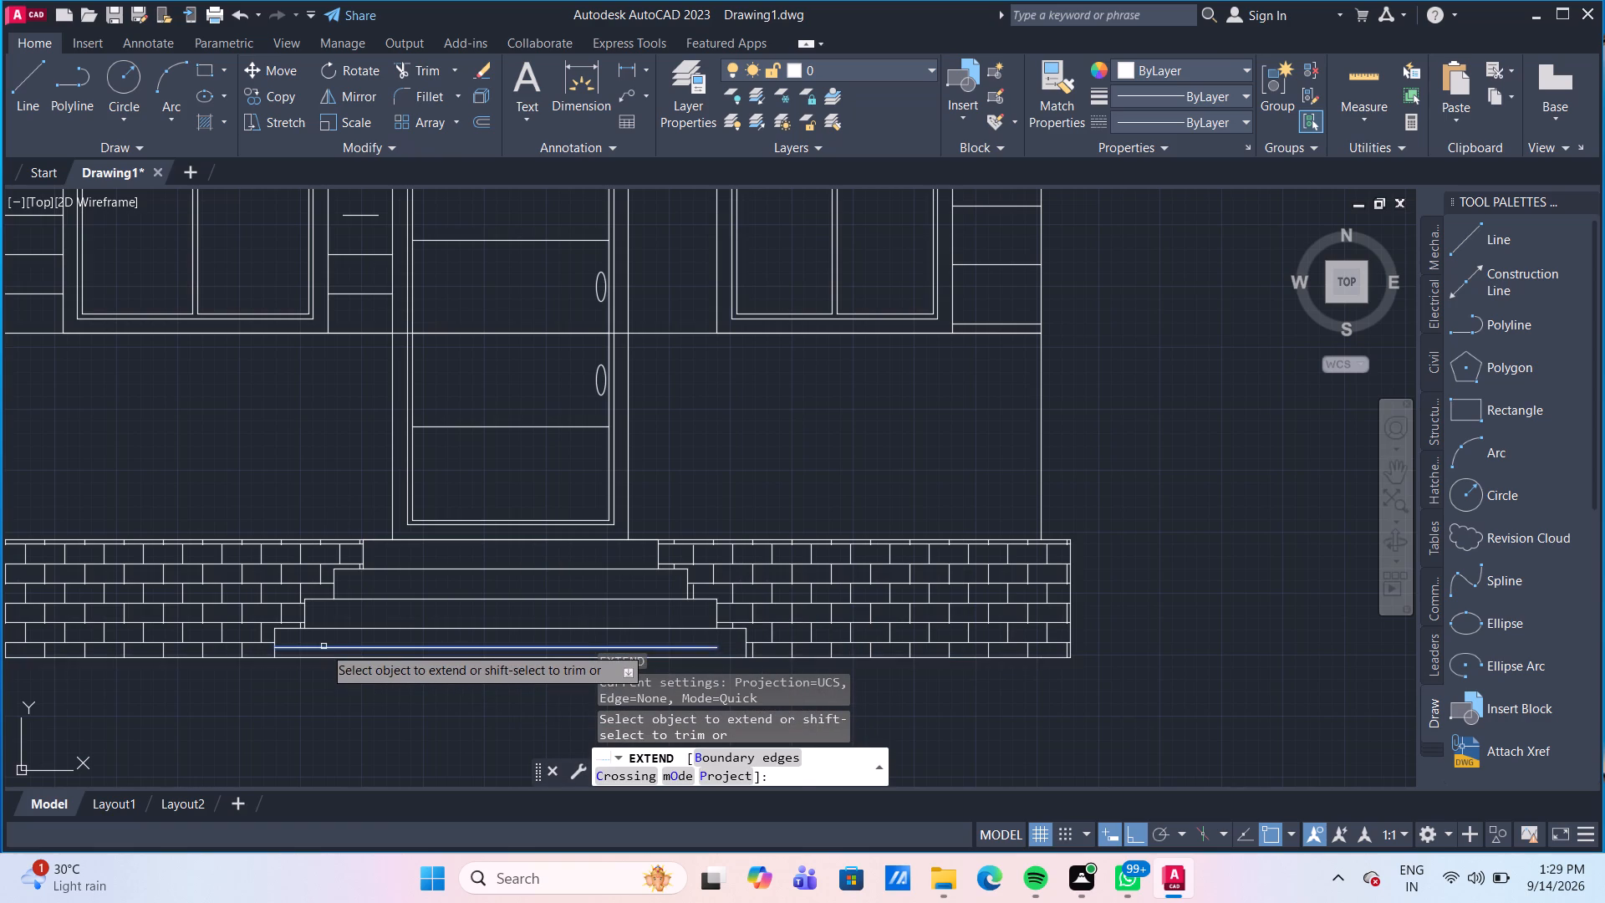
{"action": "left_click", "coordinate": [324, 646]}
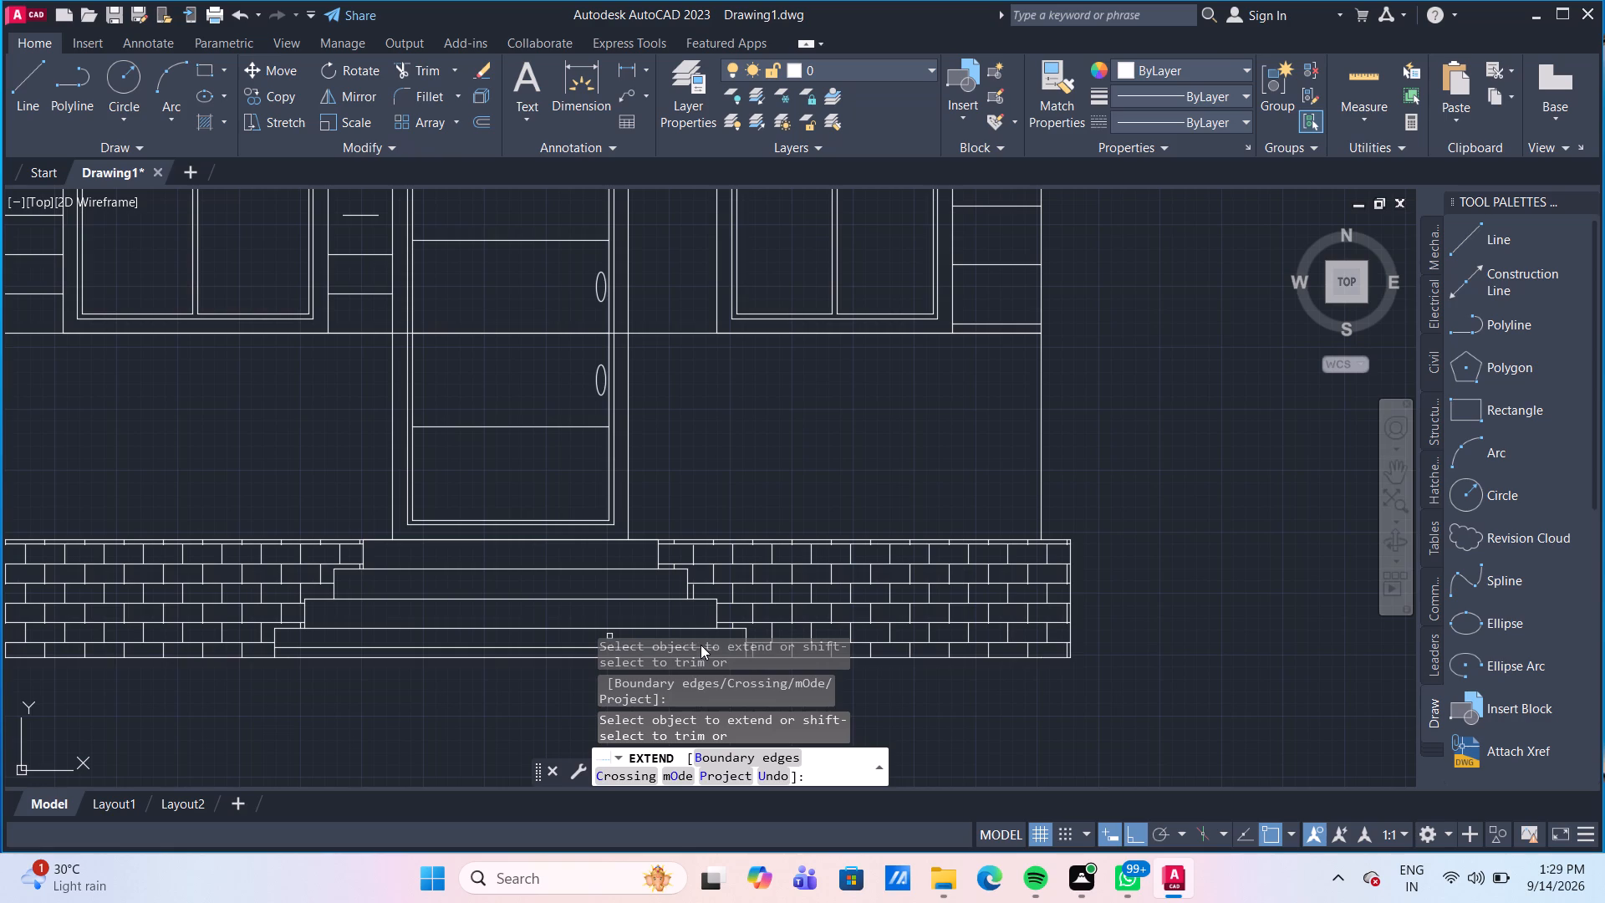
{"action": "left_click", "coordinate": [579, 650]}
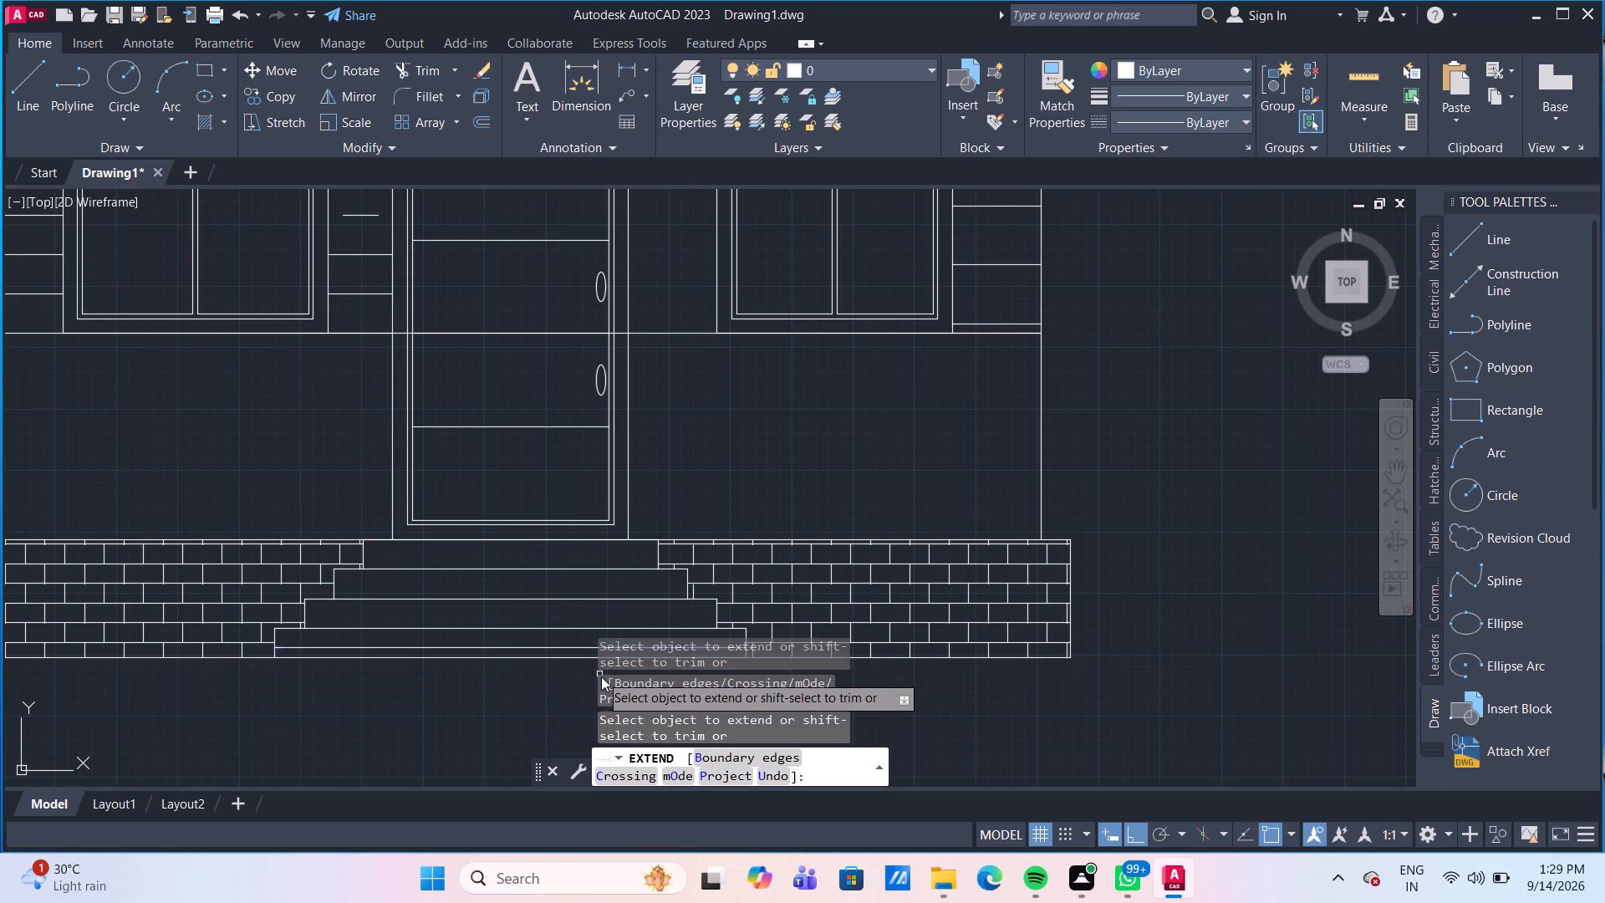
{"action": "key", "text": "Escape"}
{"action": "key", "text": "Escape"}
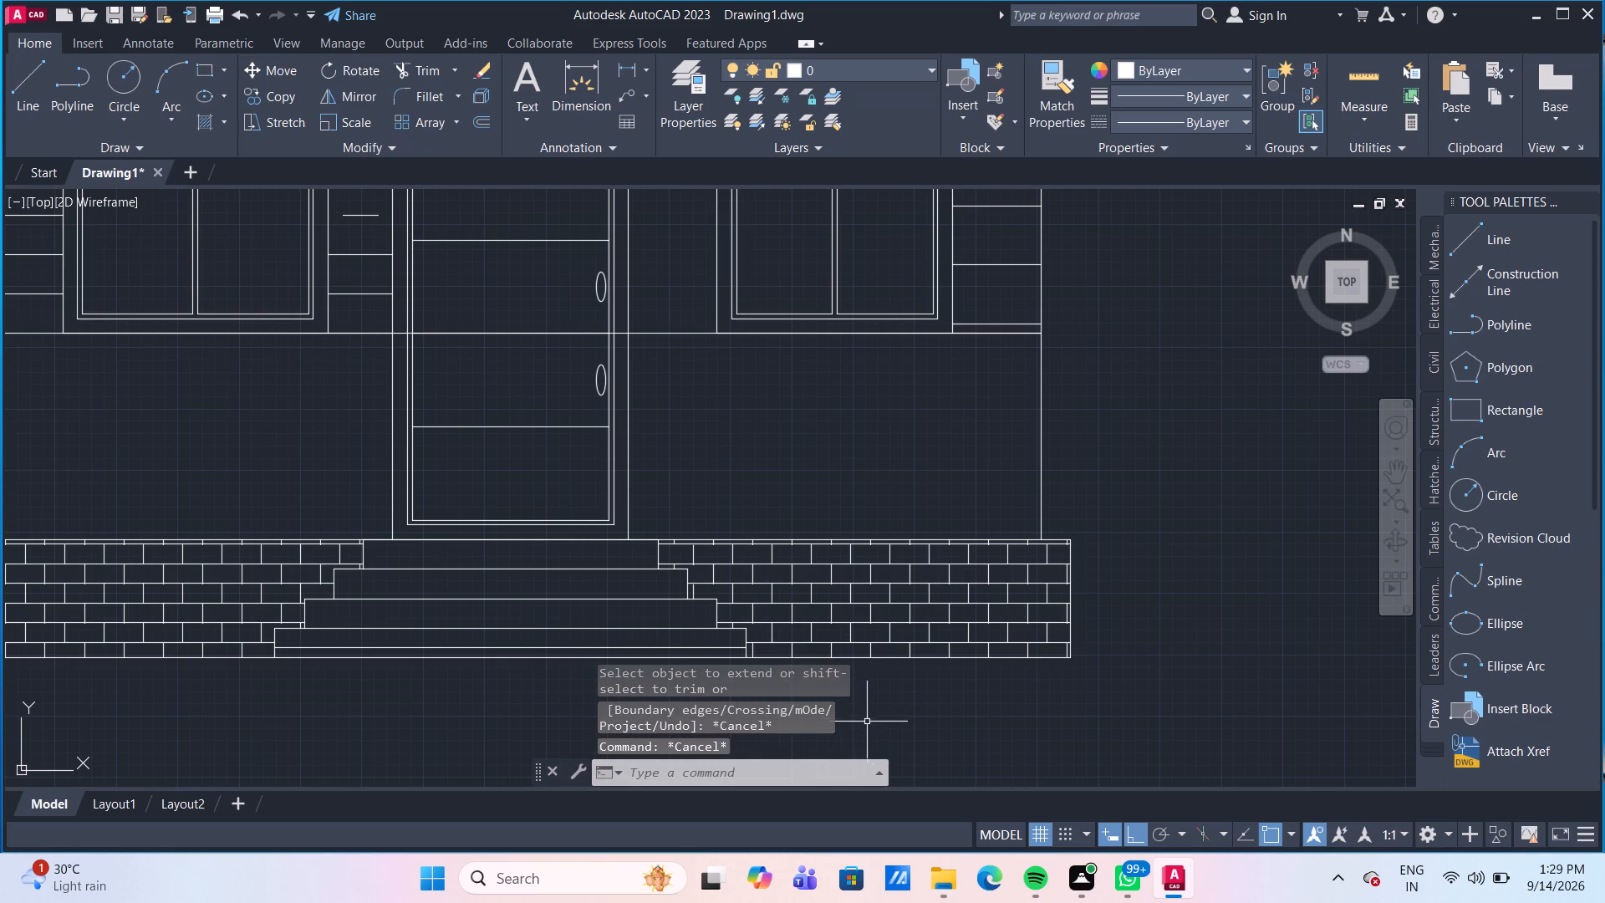
Delete the extra horizontal line just above the bottom edge of the lowest entrance step.
{"action": "scroll", "coordinate": [851, 638], "scroll_direction": "down", "scroll_amount": 3}
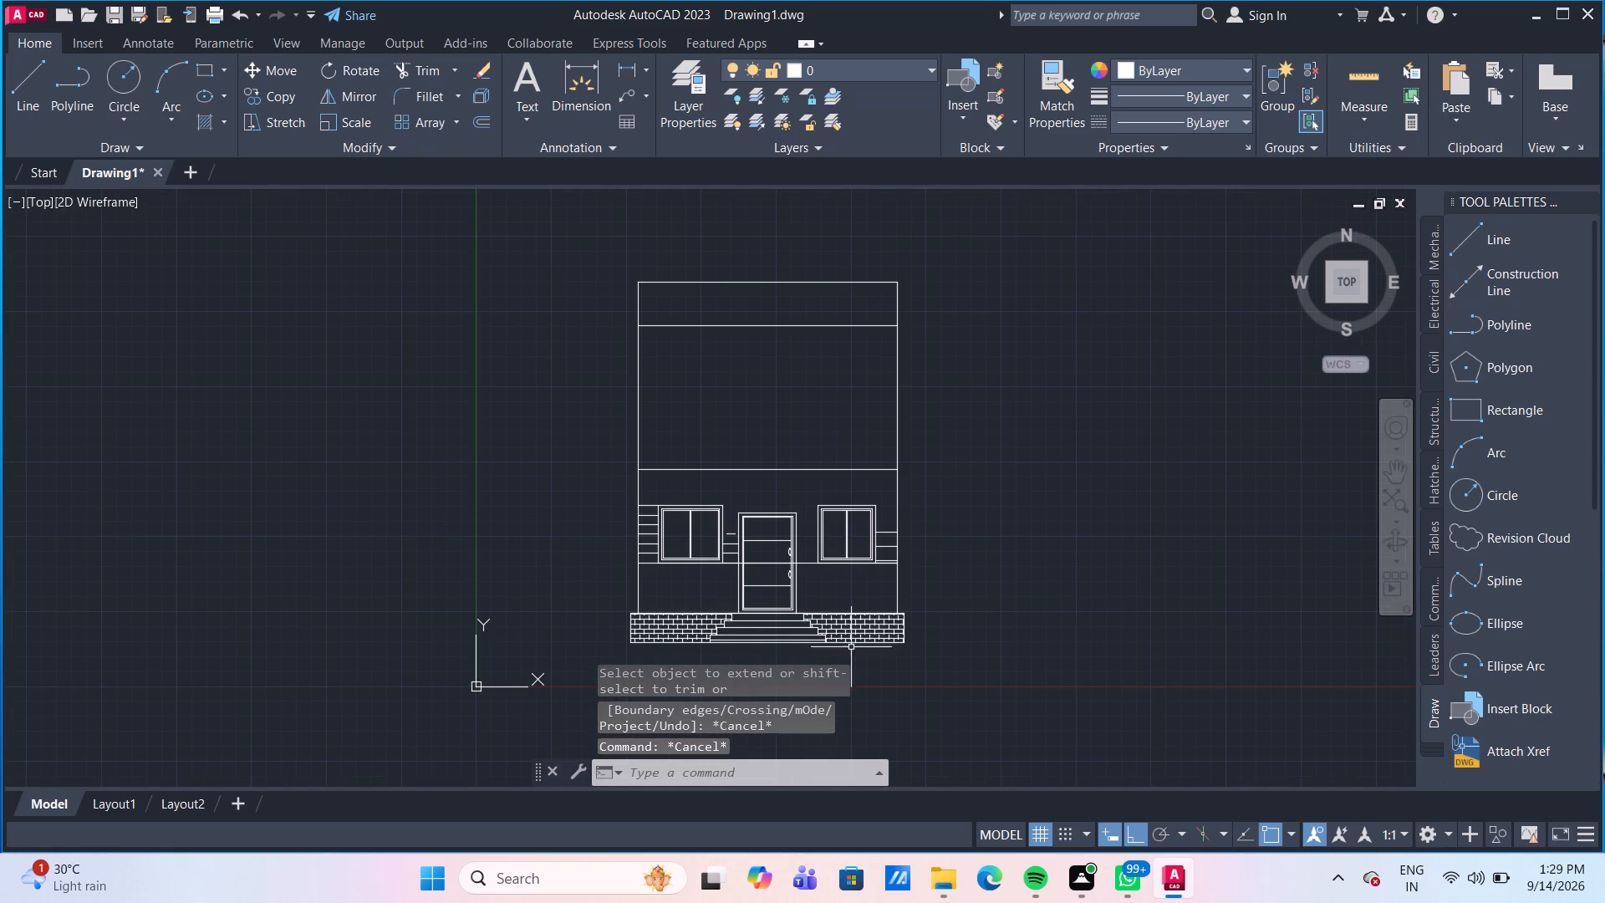
{"action": "middle_click_drag", "start_coordinate": [858, 666], "coordinate": [758, 605]}
{"action": "scroll", "coordinate": [716, 601], "scroll_direction": "up", "scroll_amount": 1}
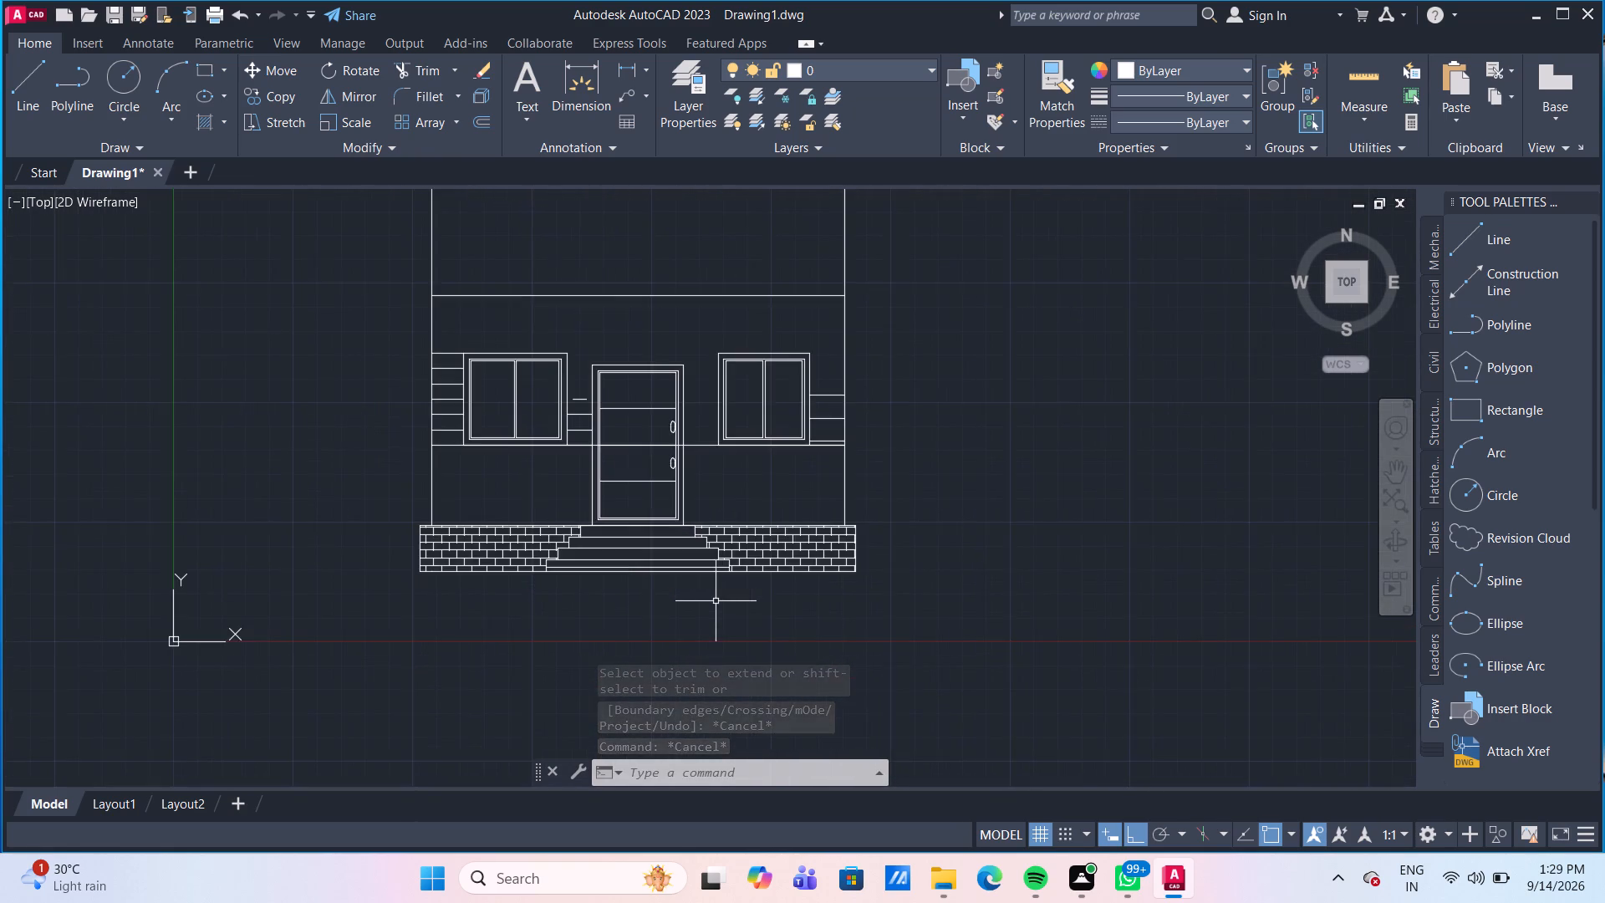
{"action": "scroll", "coordinate": [716, 601], "scroll_direction": "up", "scroll_amount": 1}
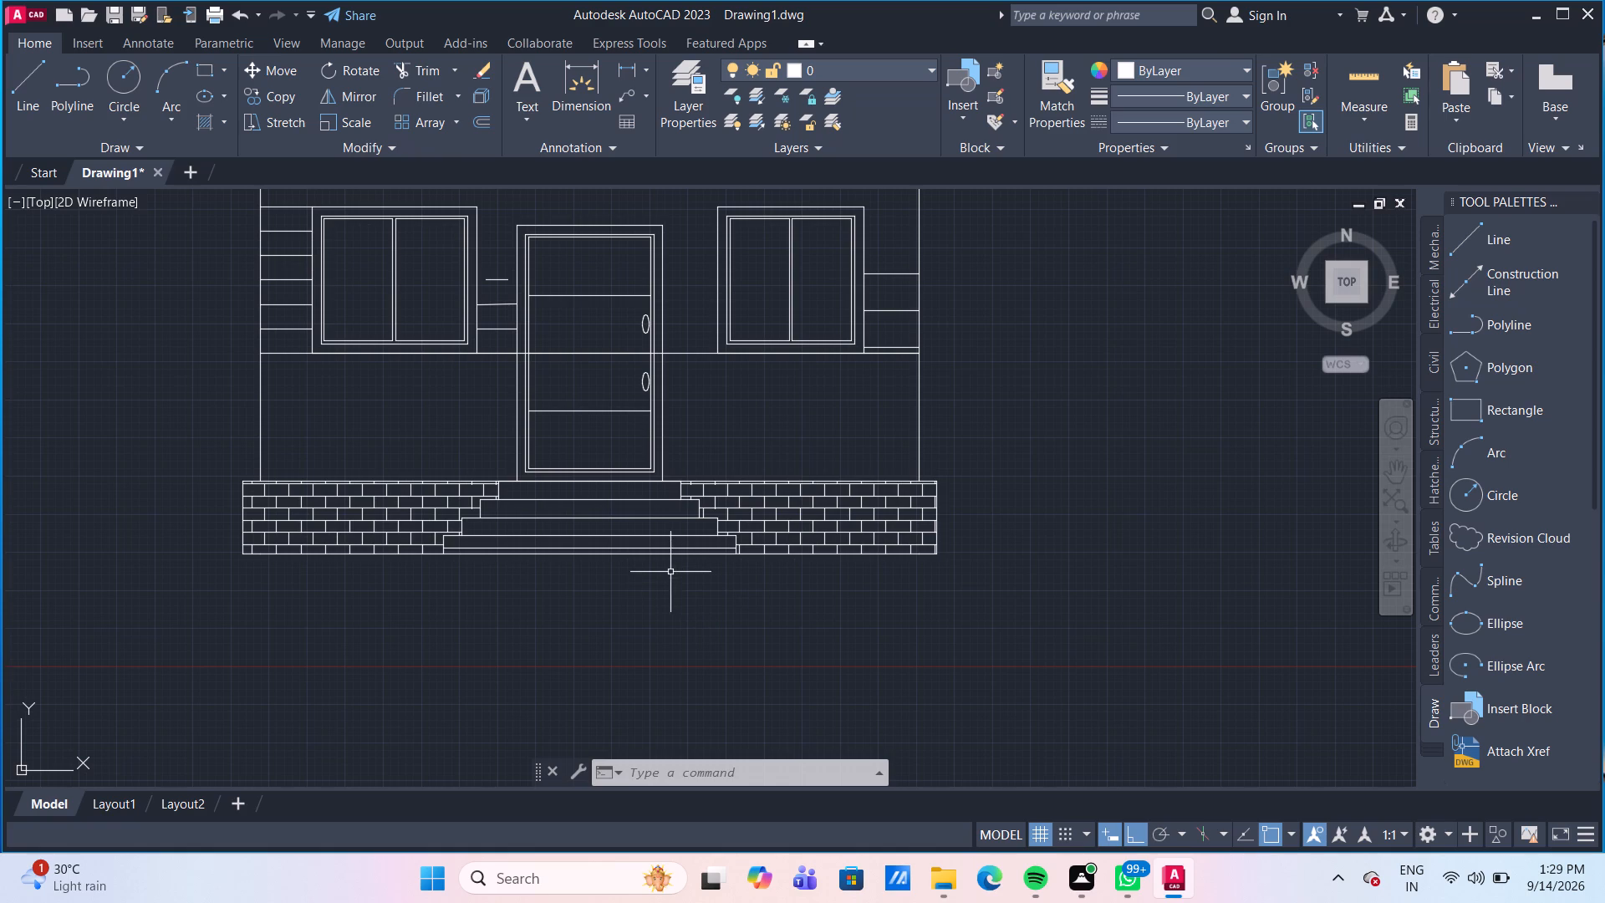
{"action": "left_click", "coordinate": [660, 550]}
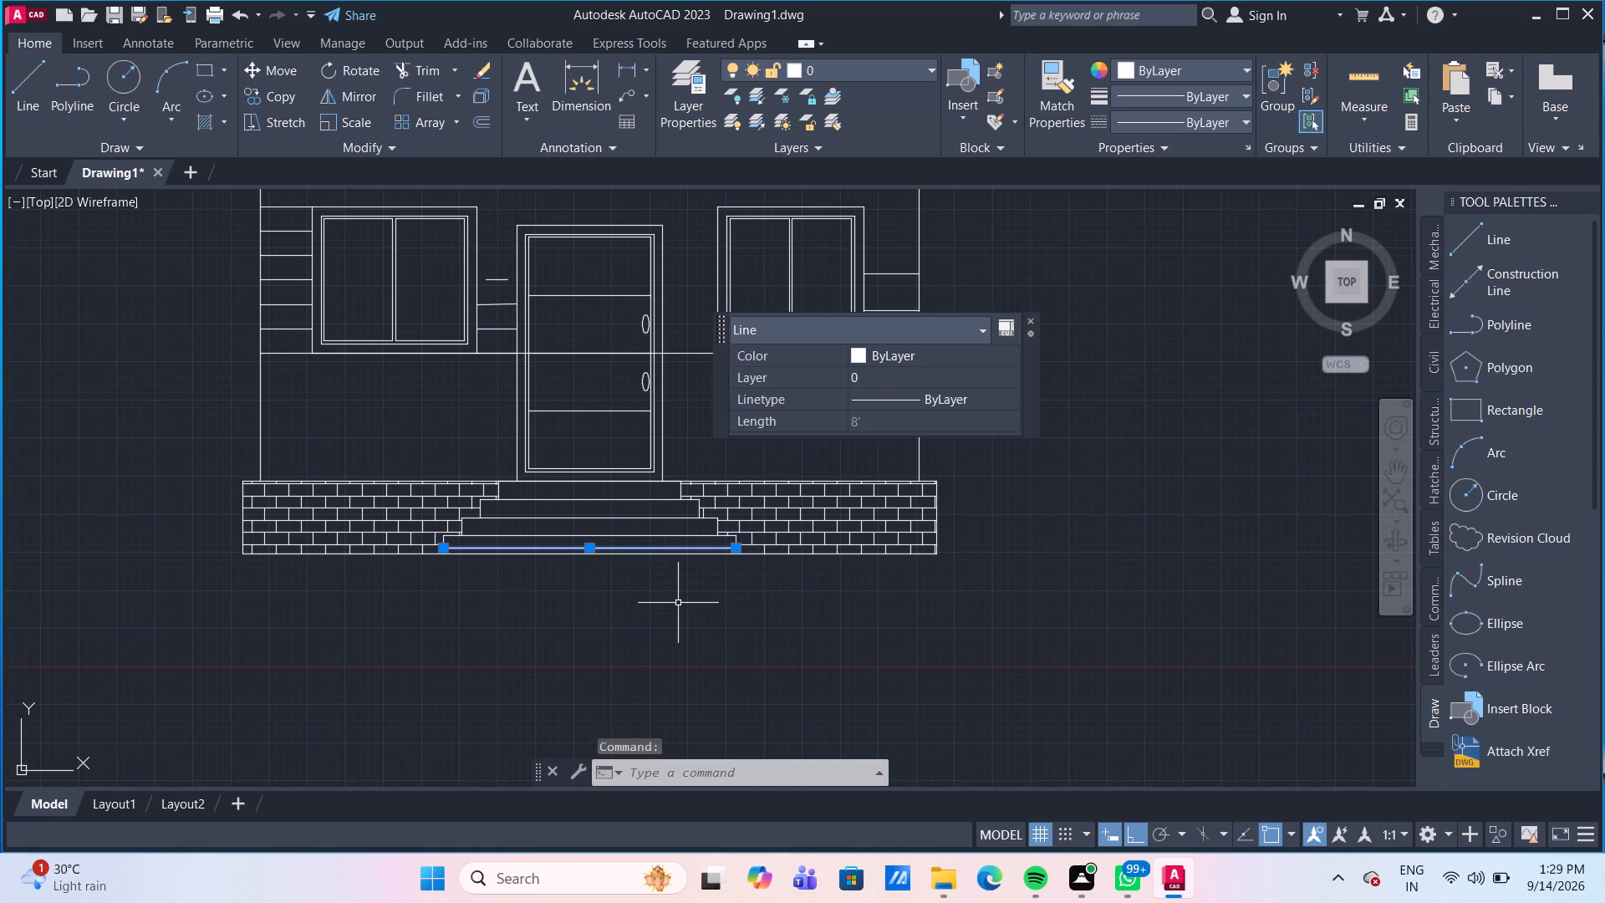
{"action": "key", "text": "Delete"}
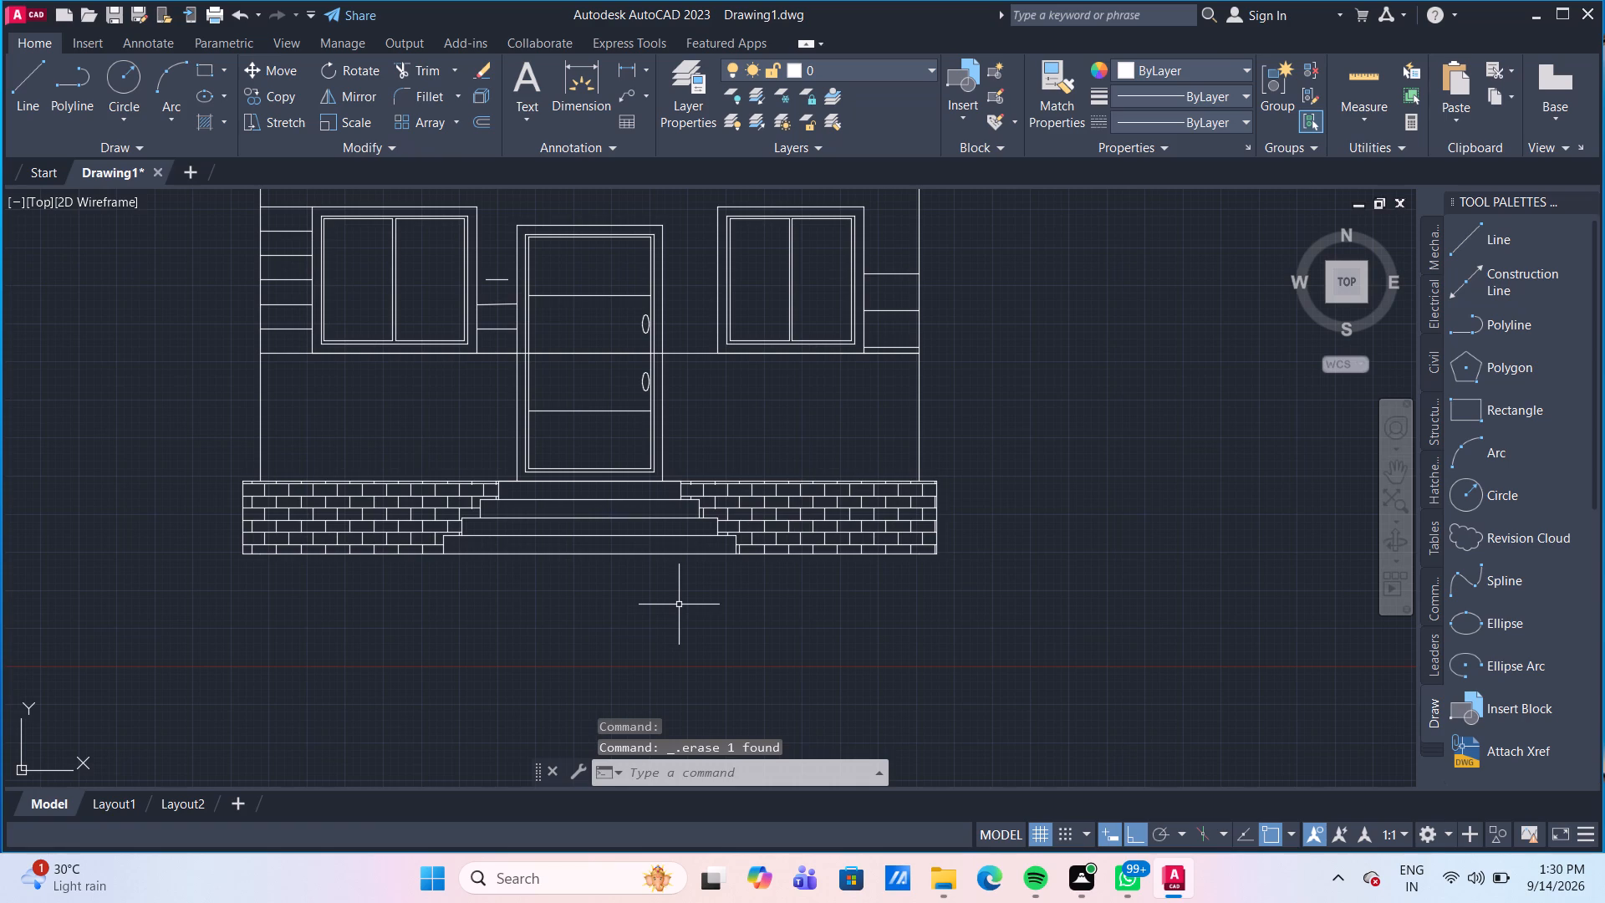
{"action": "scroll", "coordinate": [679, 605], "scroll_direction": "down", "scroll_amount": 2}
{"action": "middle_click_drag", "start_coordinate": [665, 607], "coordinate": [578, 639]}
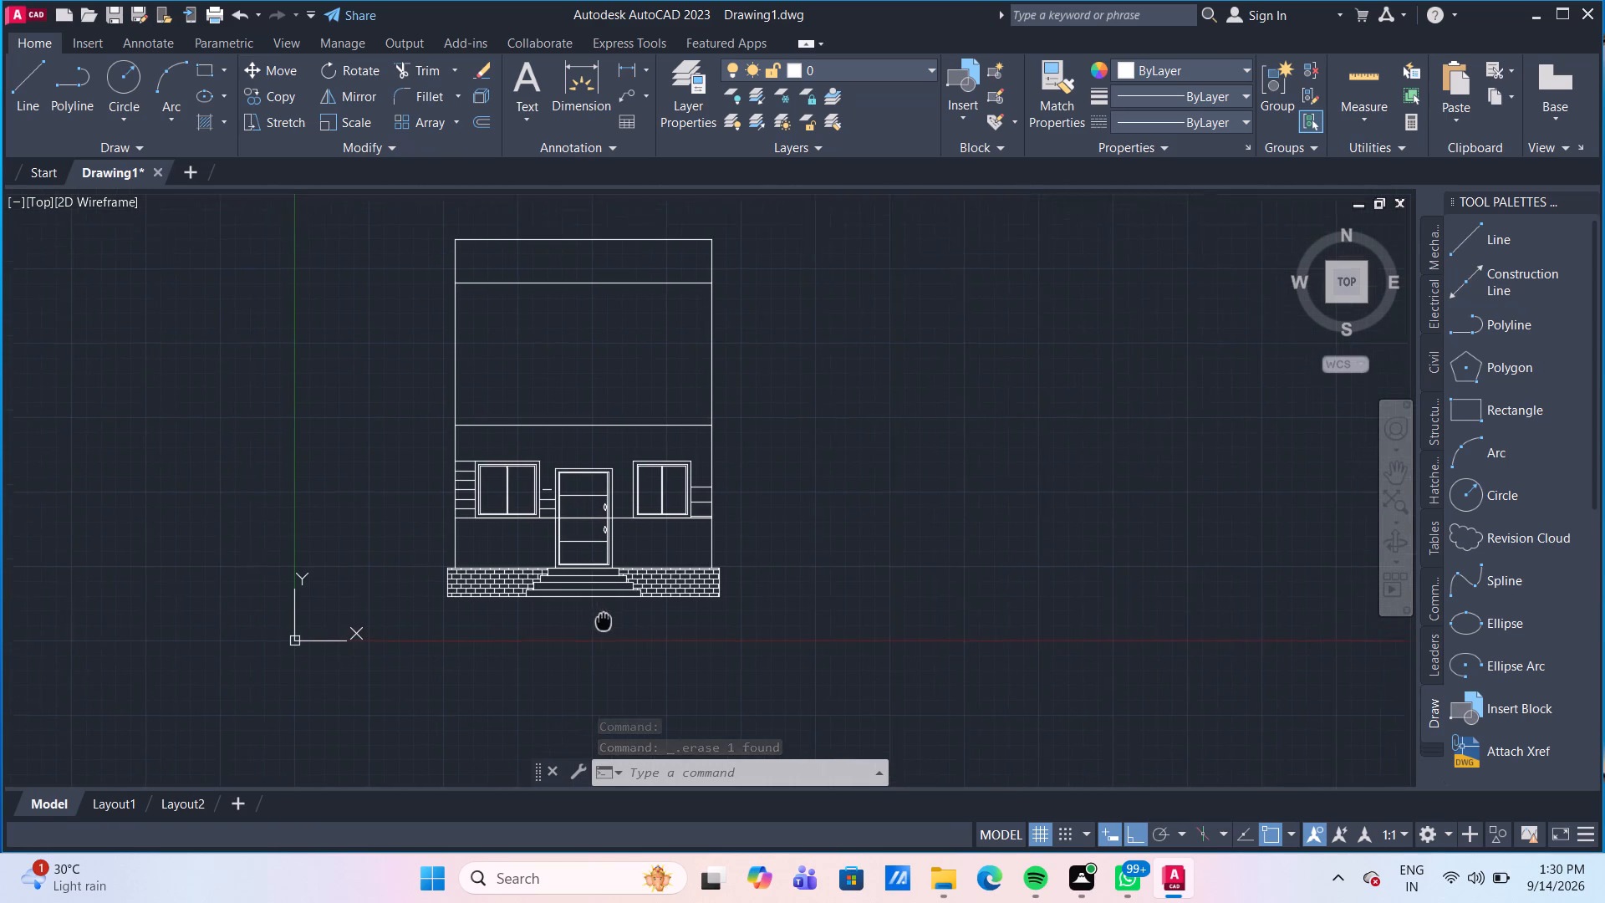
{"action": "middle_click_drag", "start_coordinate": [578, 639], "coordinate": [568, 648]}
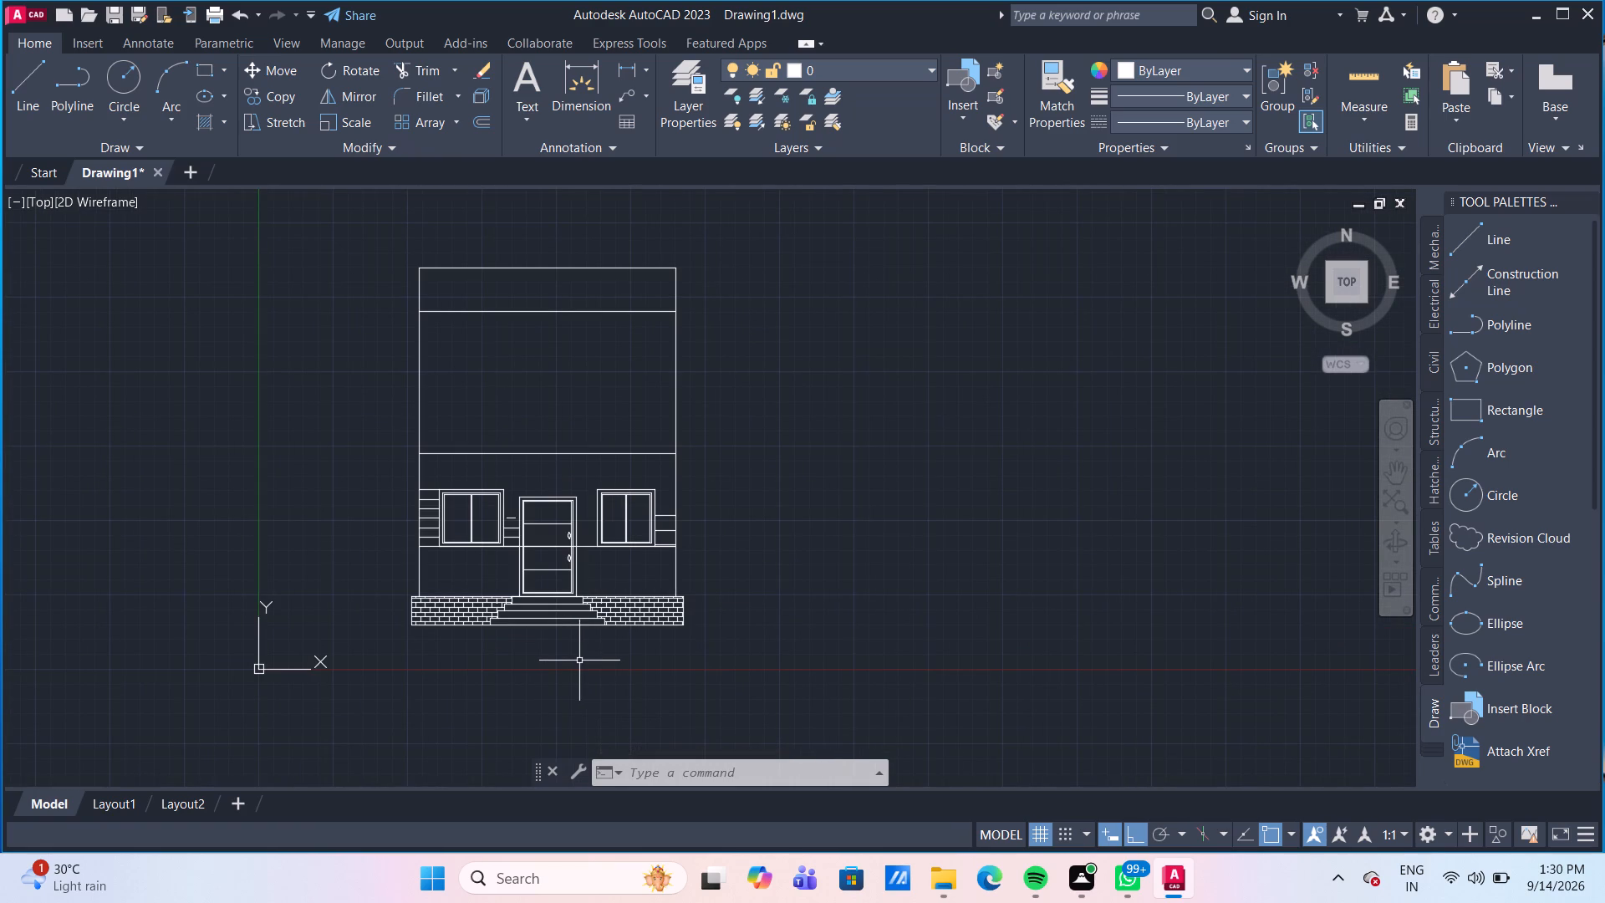
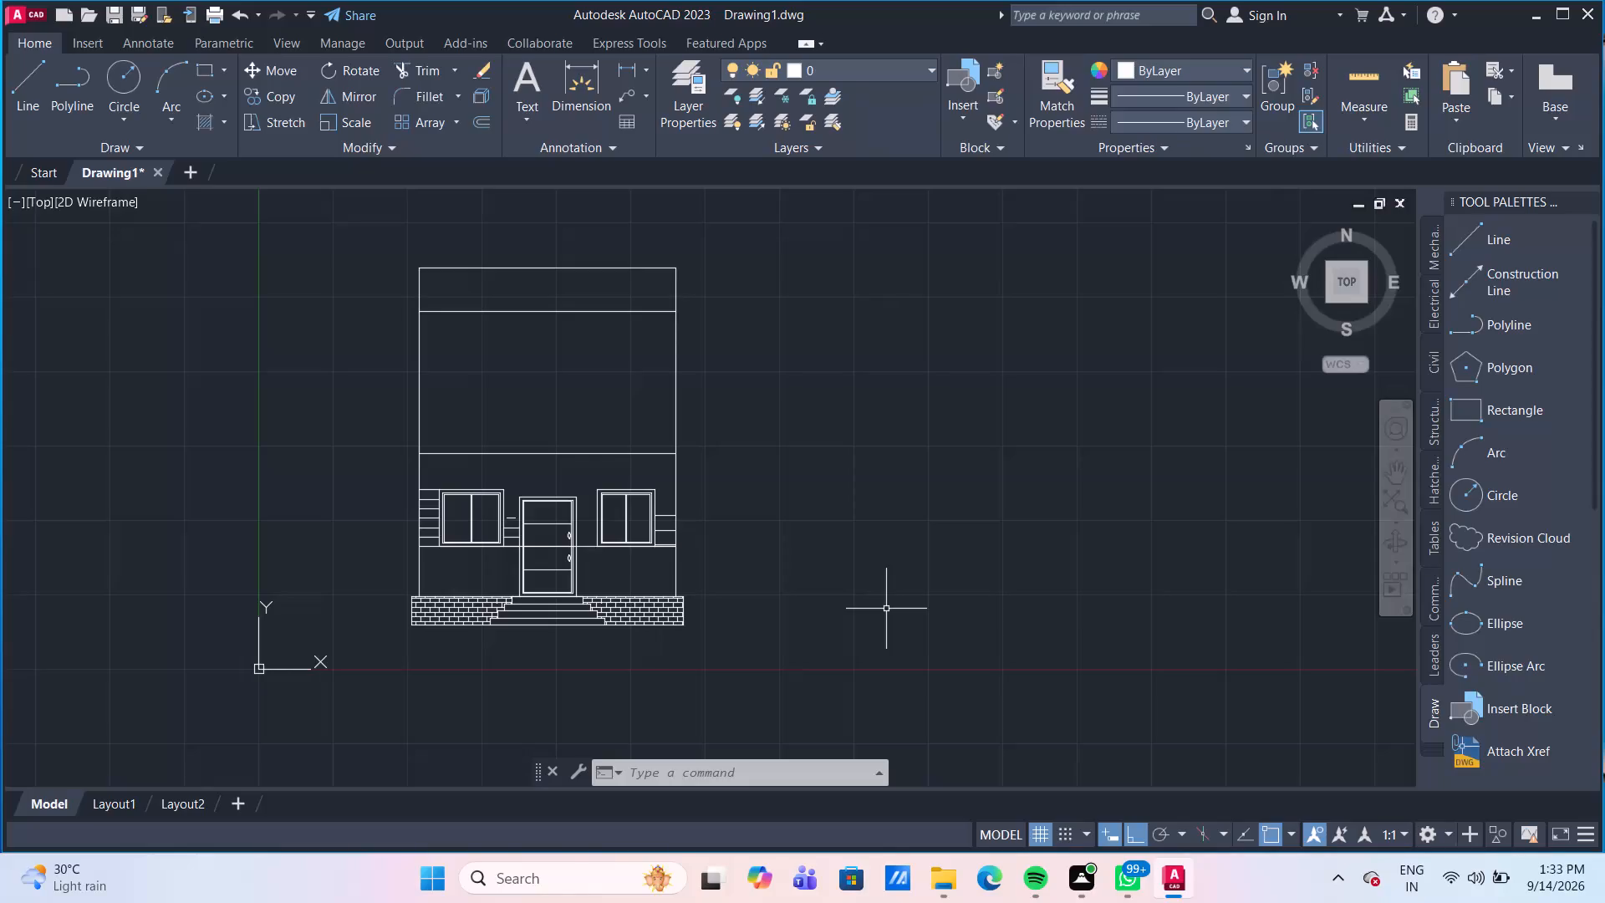
Draw a band below the first-floor line with Line: 9" in from the left wall, 4" down, 12'6" across, then back up to the floor line.
{"action": "scroll", "coordinate": [538, 481], "scroll_direction": "up", "scroll_amount": 2}
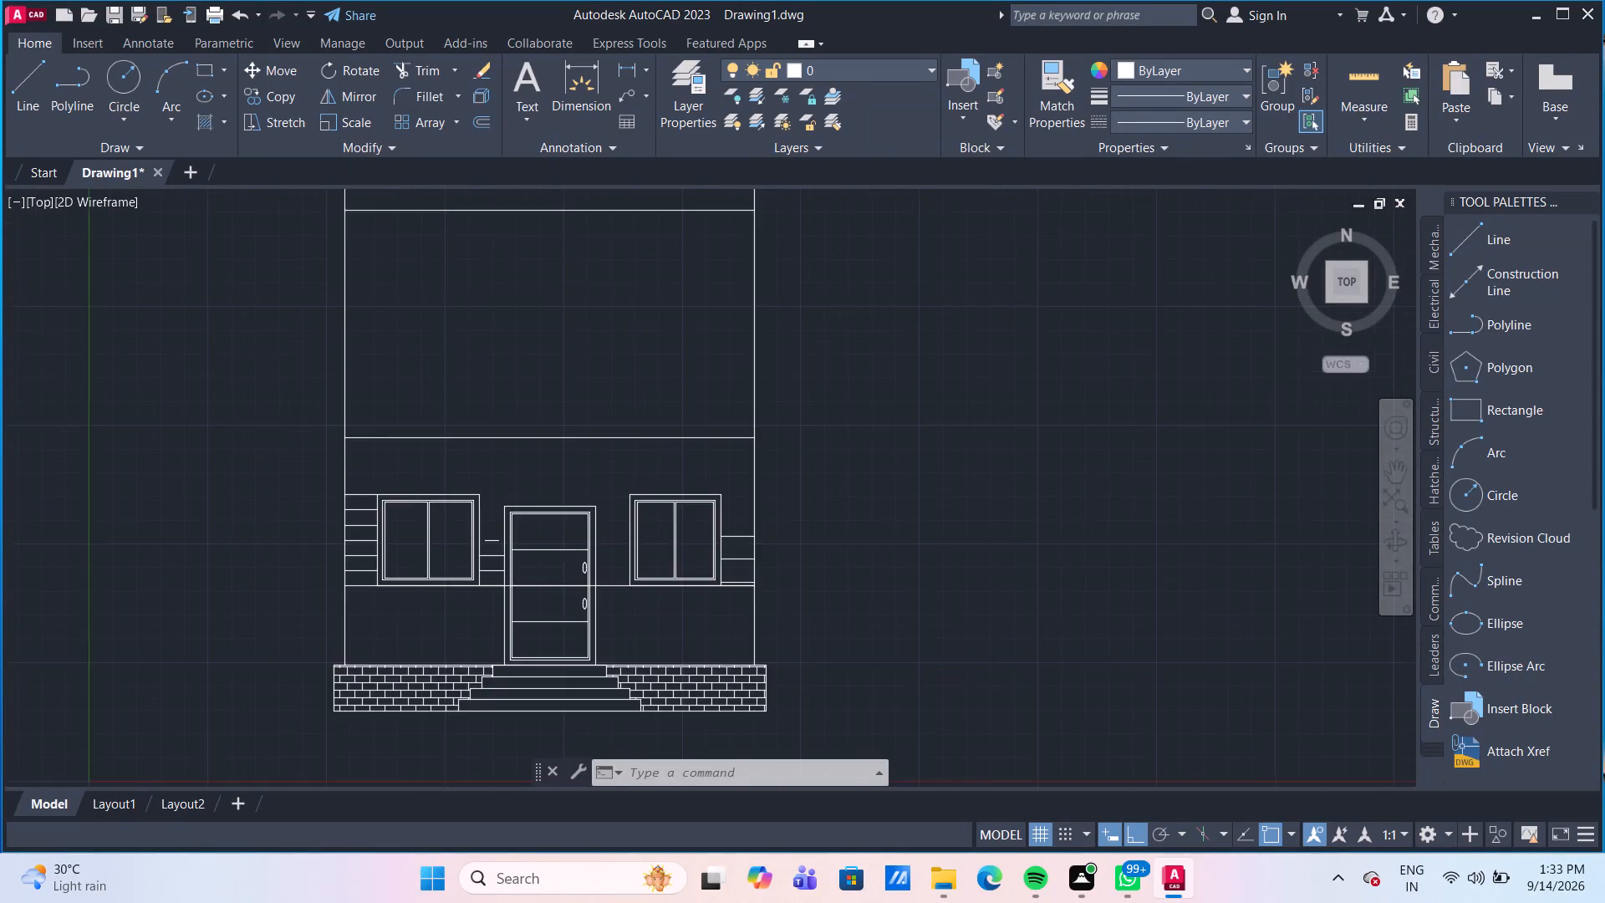
{"action": "middle_click_drag", "start_coordinate": [538, 481], "coordinate": [592, 480]}
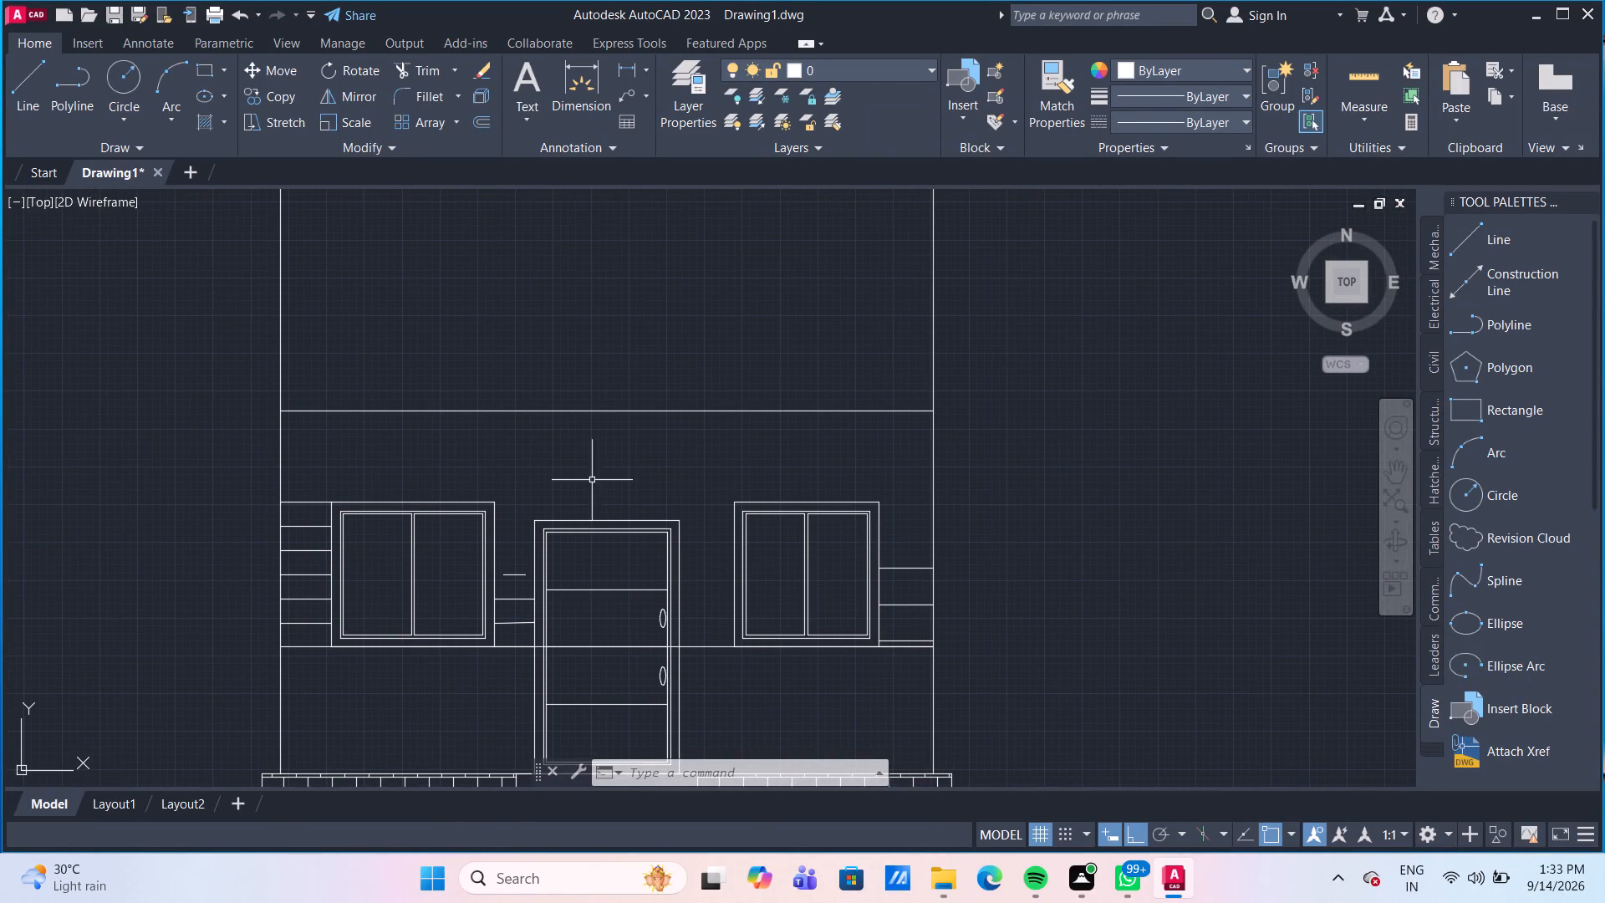
{"action": "left_click", "coordinate": [36, 84]}
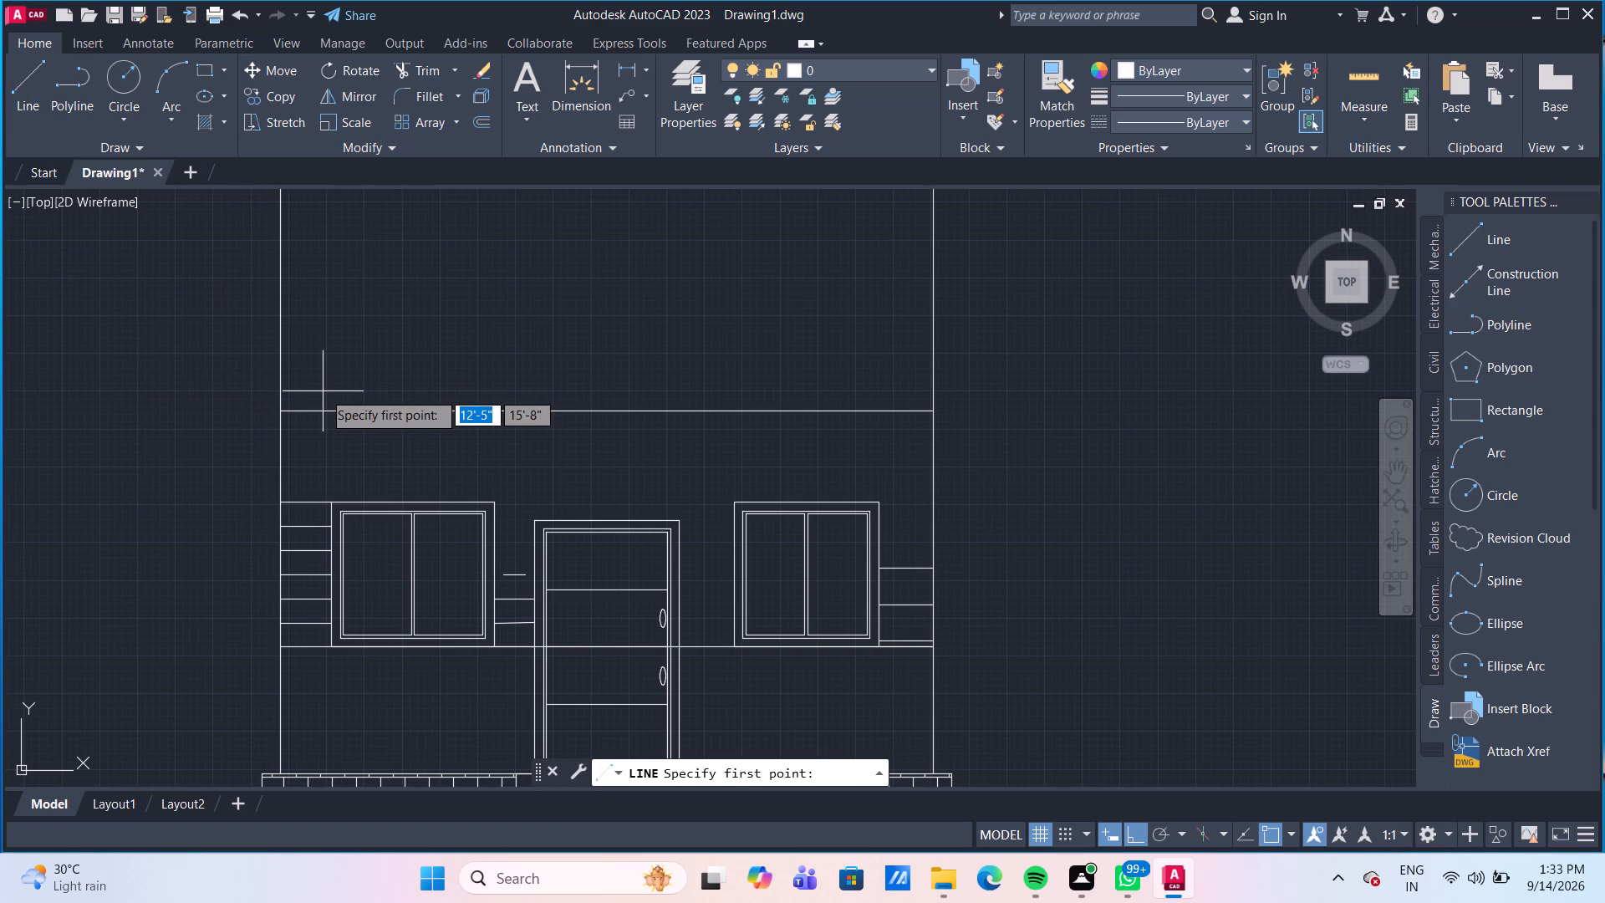
{"action": "scroll", "coordinate": [333, 459], "scroll_direction": "up", "scroll_amount": 2}
{"action": "middle_click_drag", "start_coordinate": [303, 385], "coordinate": [304, 385]}
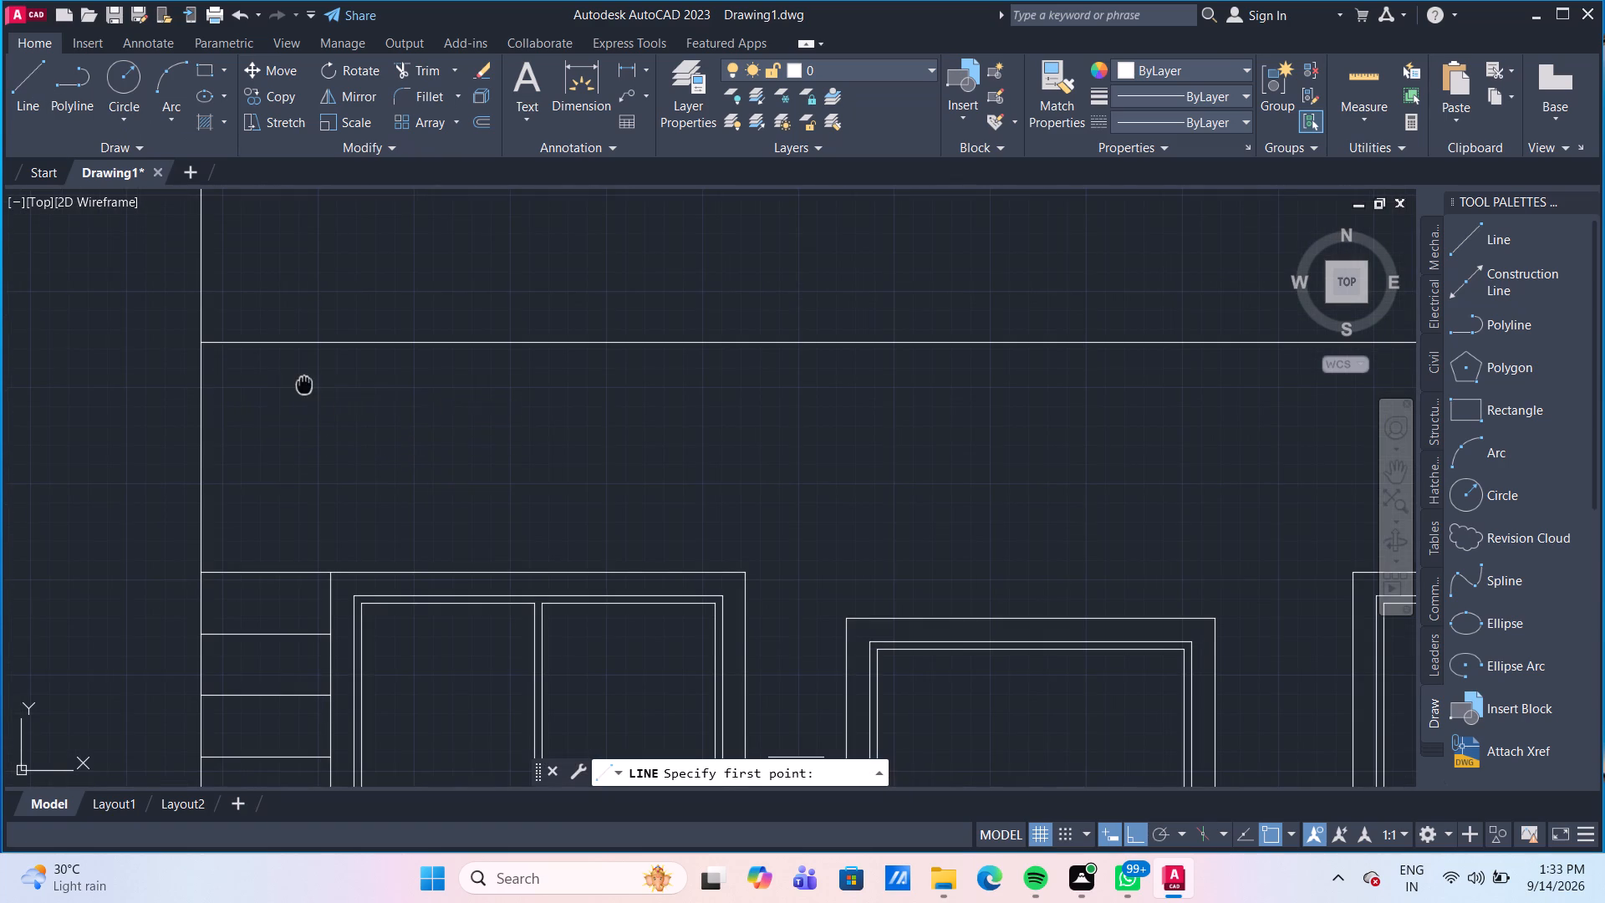
{"action": "middle_click_drag", "start_coordinate": [304, 385], "coordinate": [339, 385]}
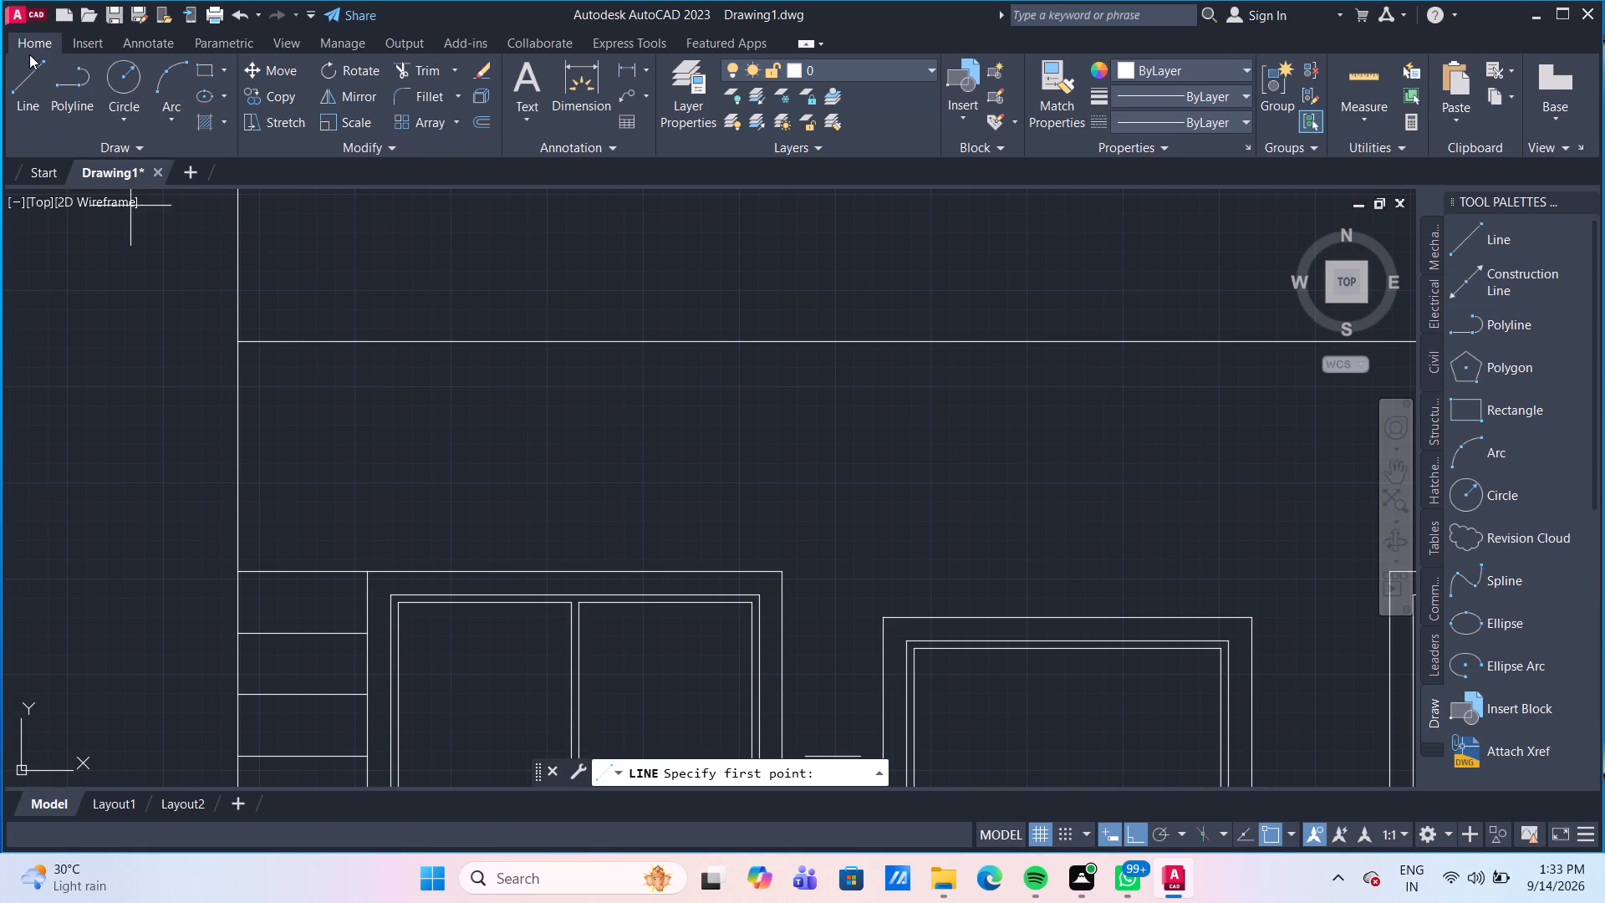
{"action": "left_click", "coordinate": [29, 87]}
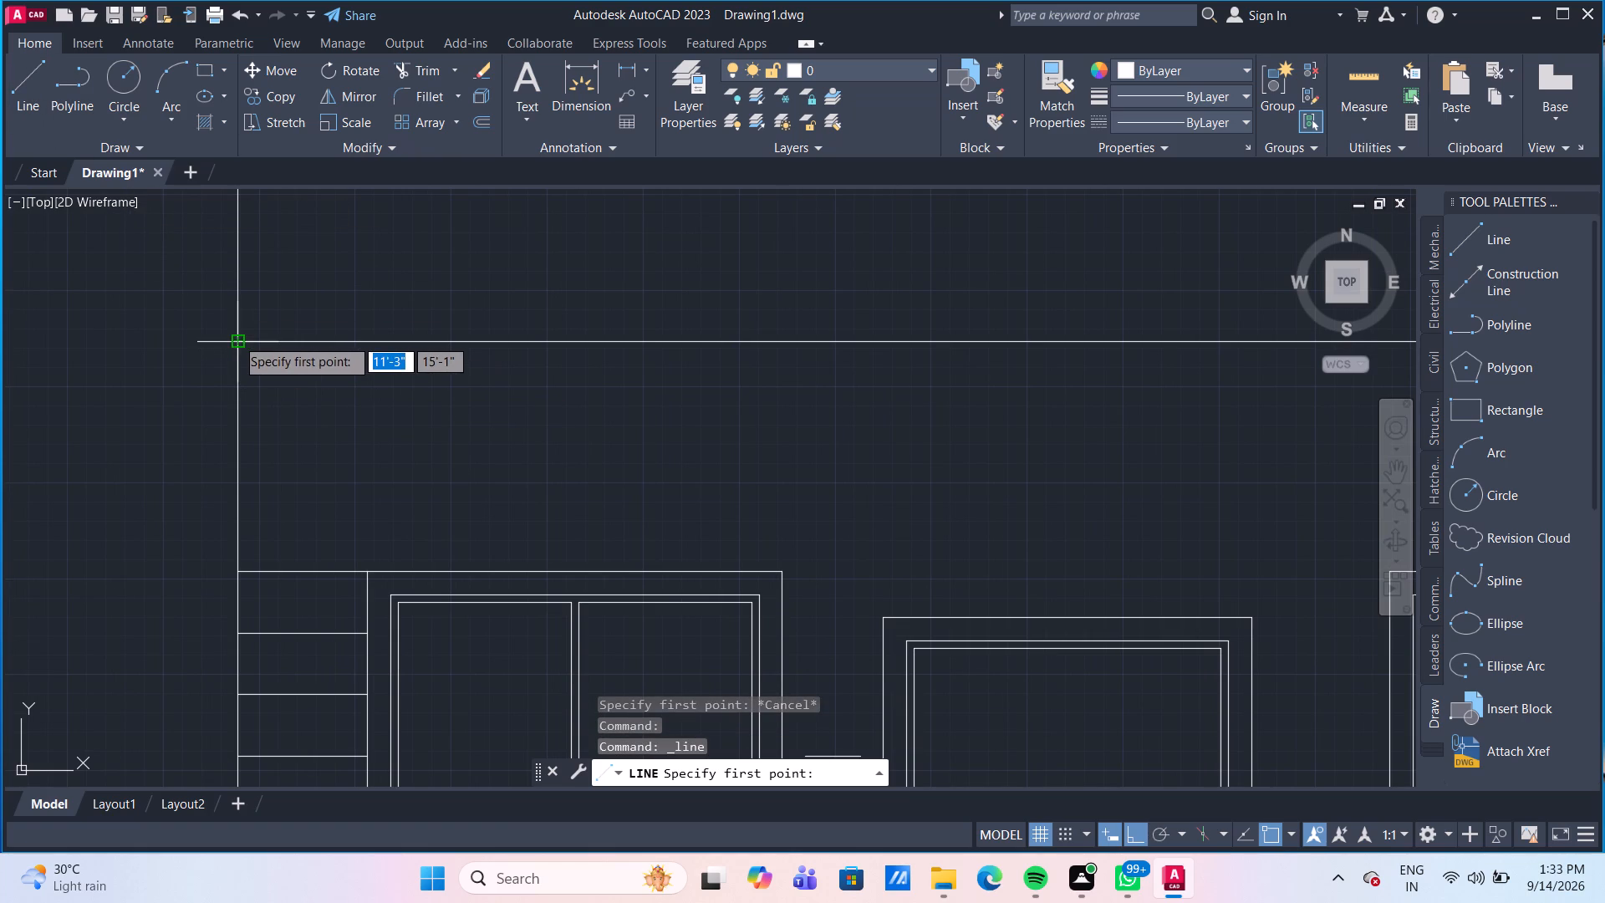
{"action": "left_click", "coordinate": [241, 340]}
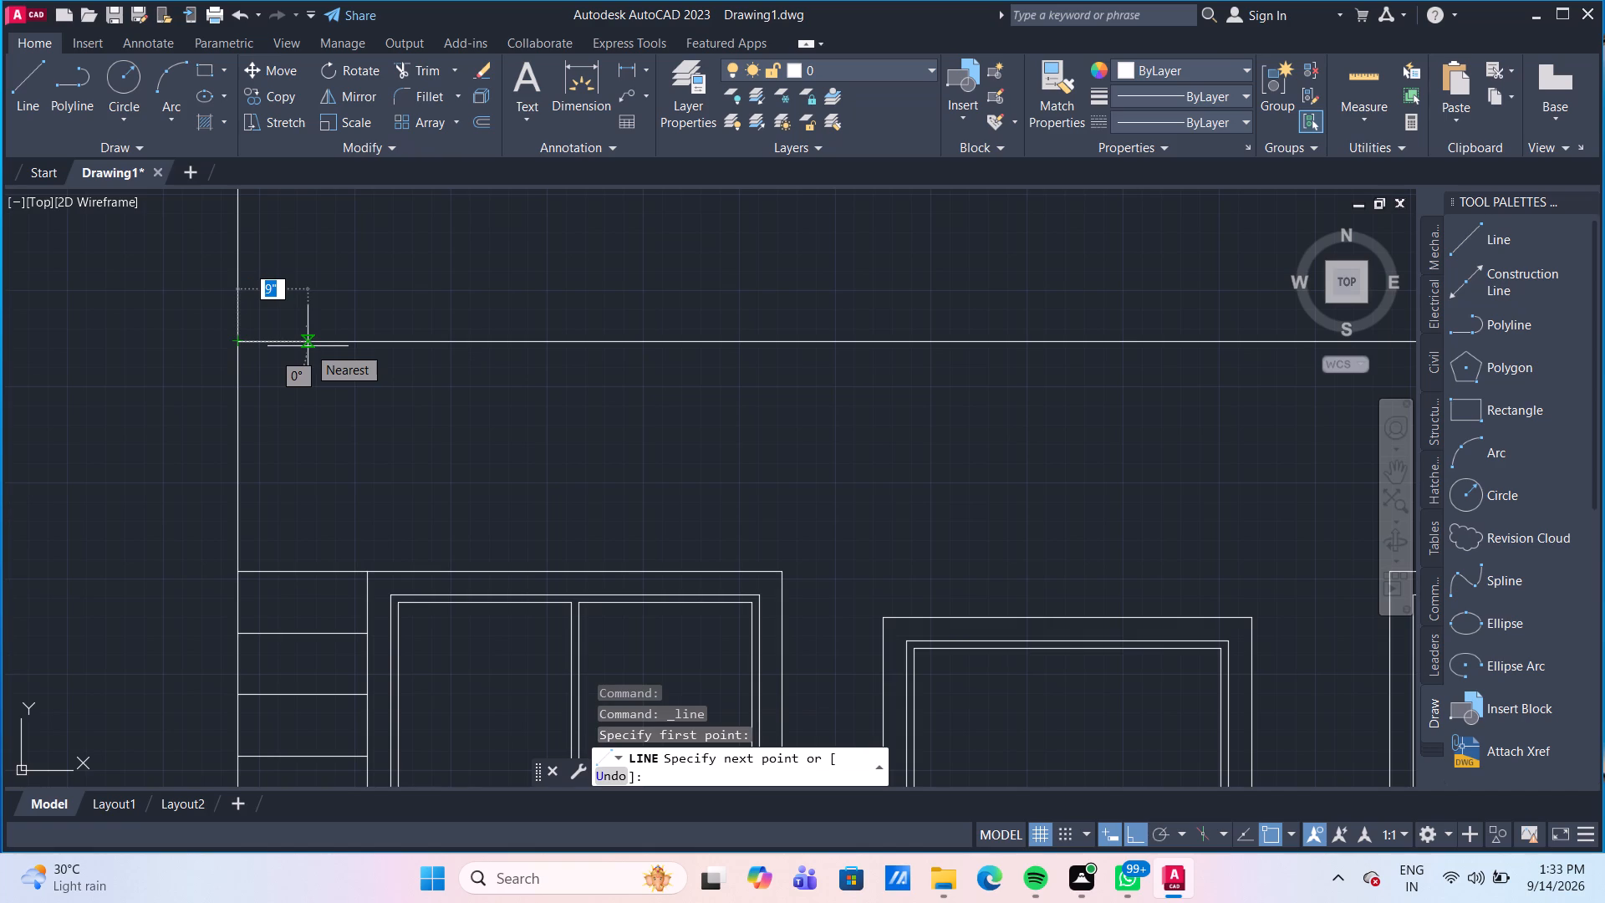
{"action": "key", "text": "9"}
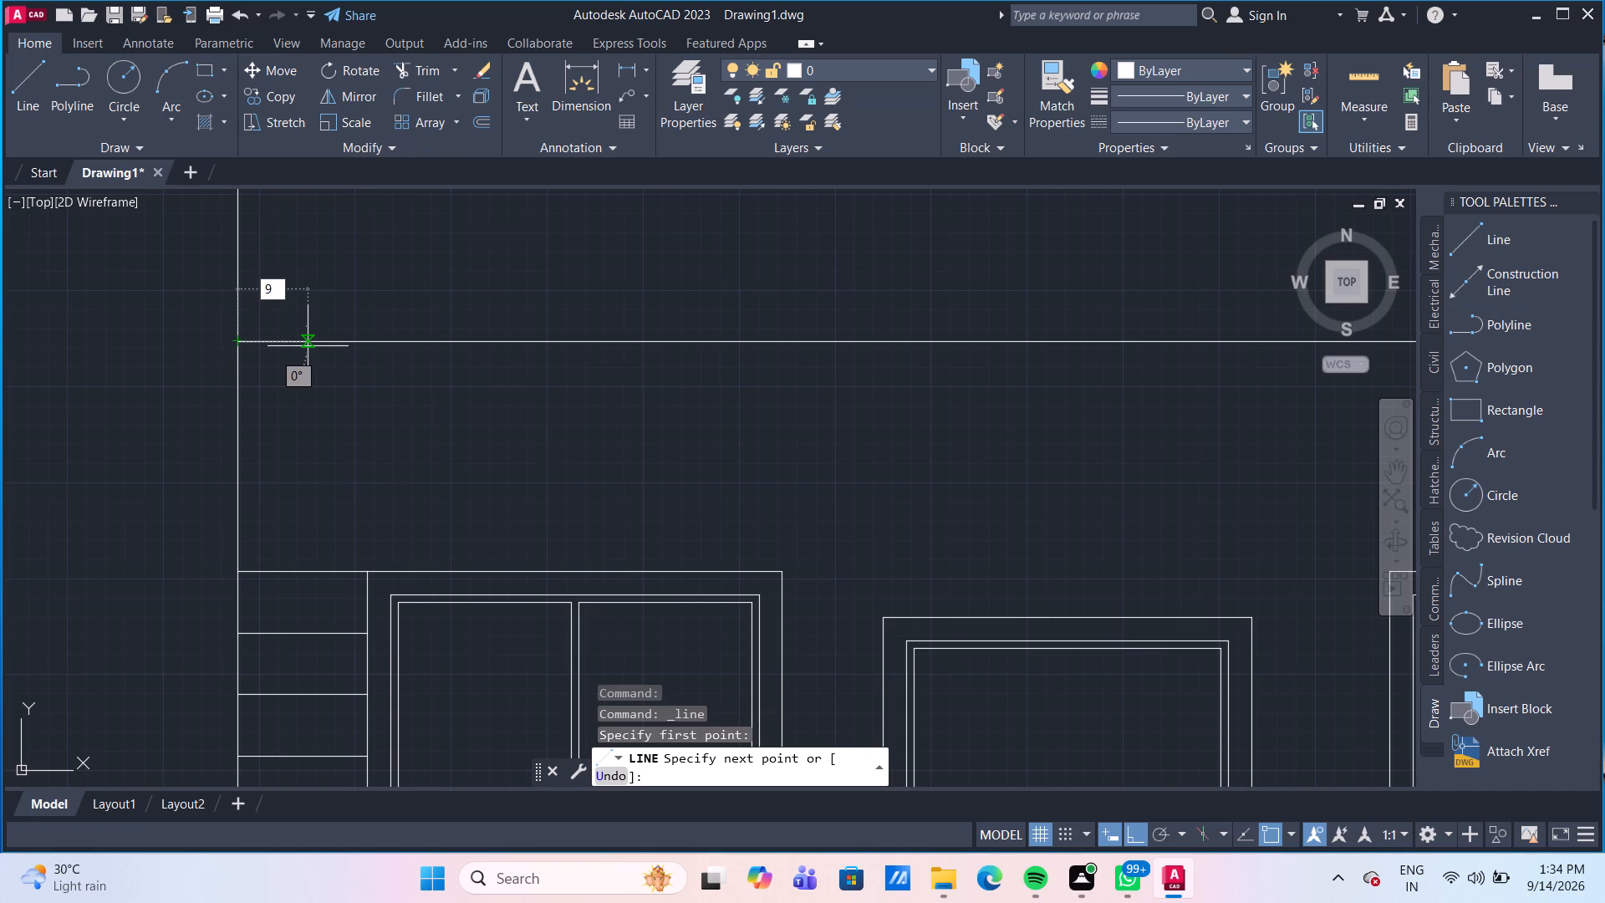
{"action": "key", "text": "shift+quotedbl"}
{"action": "key", "text": "Return"}
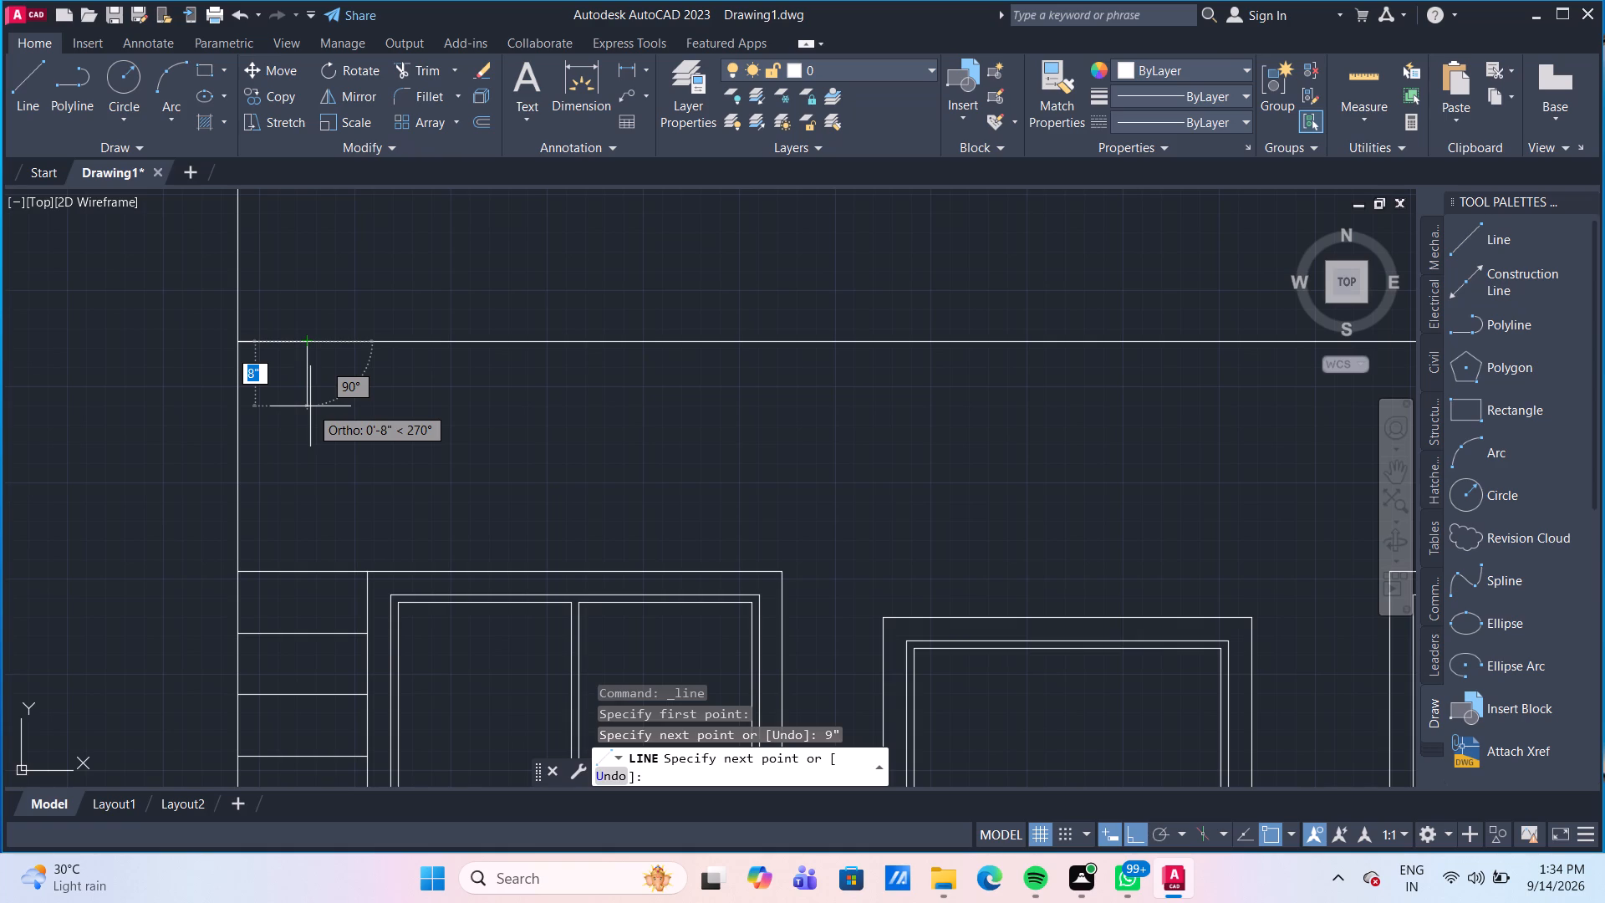
{"action": "type", "text": "4\""}
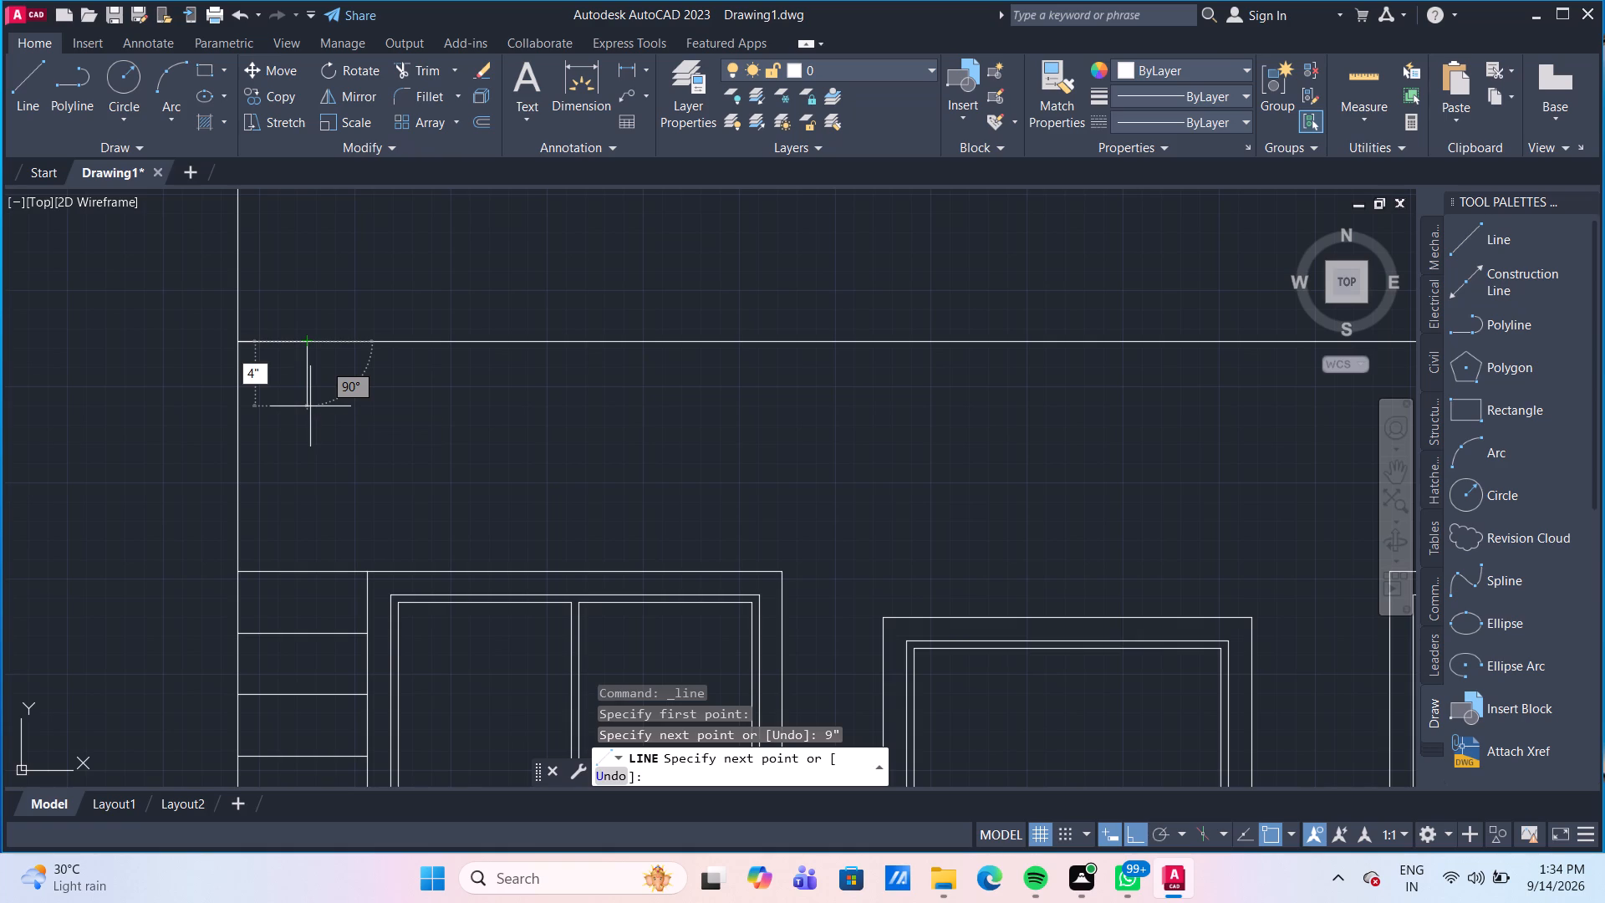
{"action": "key", "text": "Return"}
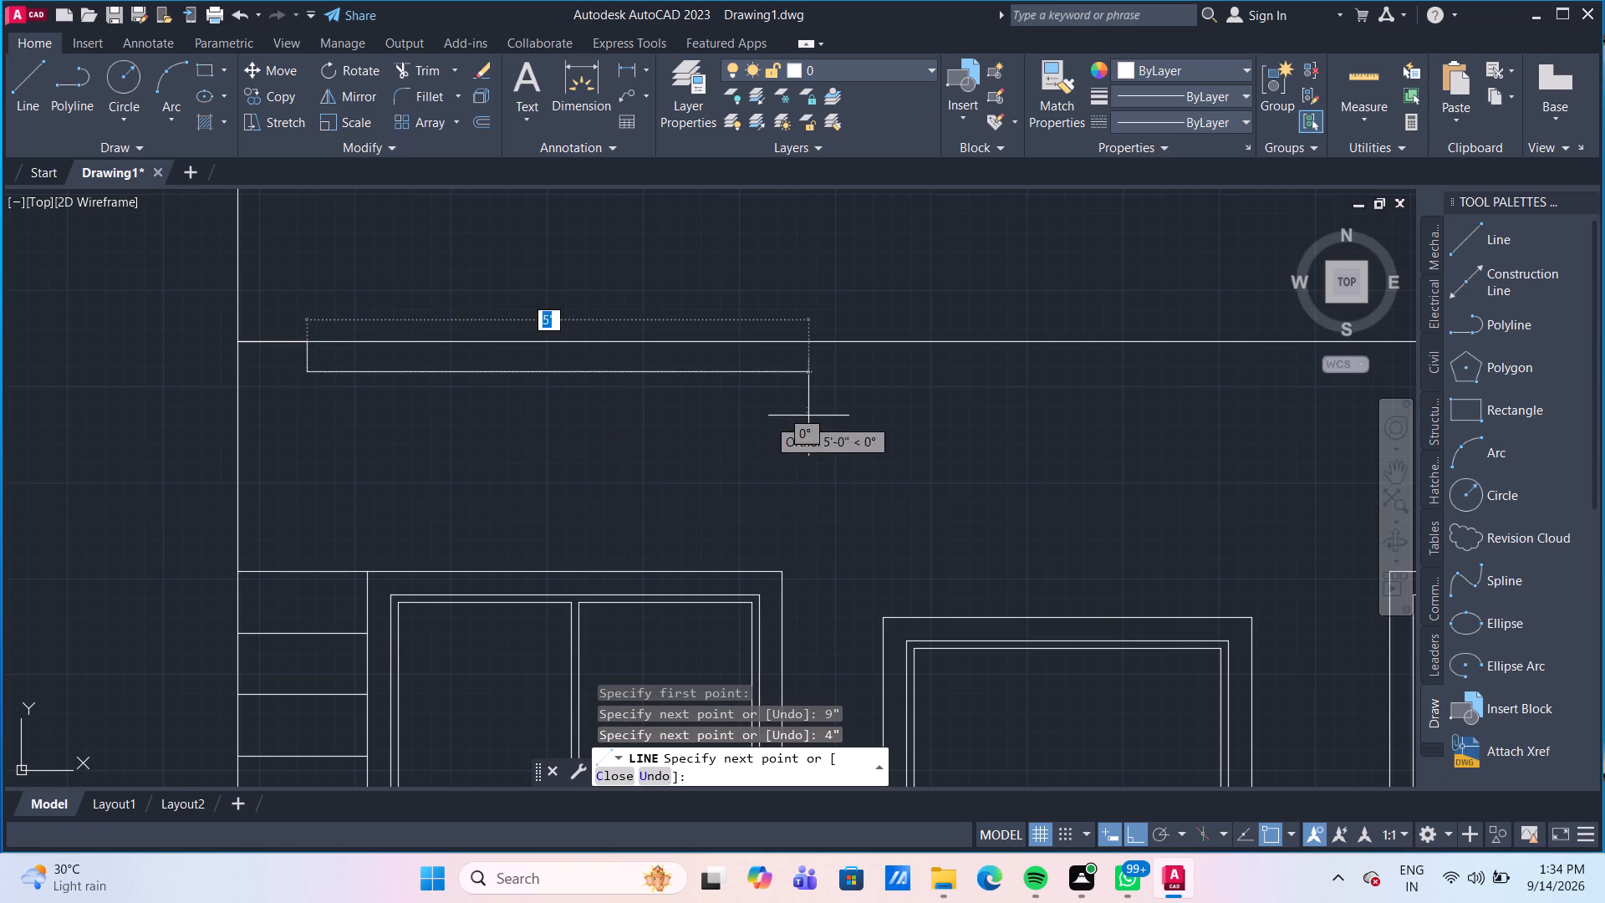
{"action": "middle_click_drag", "start_coordinate": [957, 438], "coordinate": [548, 436]}
{"action": "scroll", "coordinate": [732, 428], "scroll_direction": "down", "scroll_amount": 1}
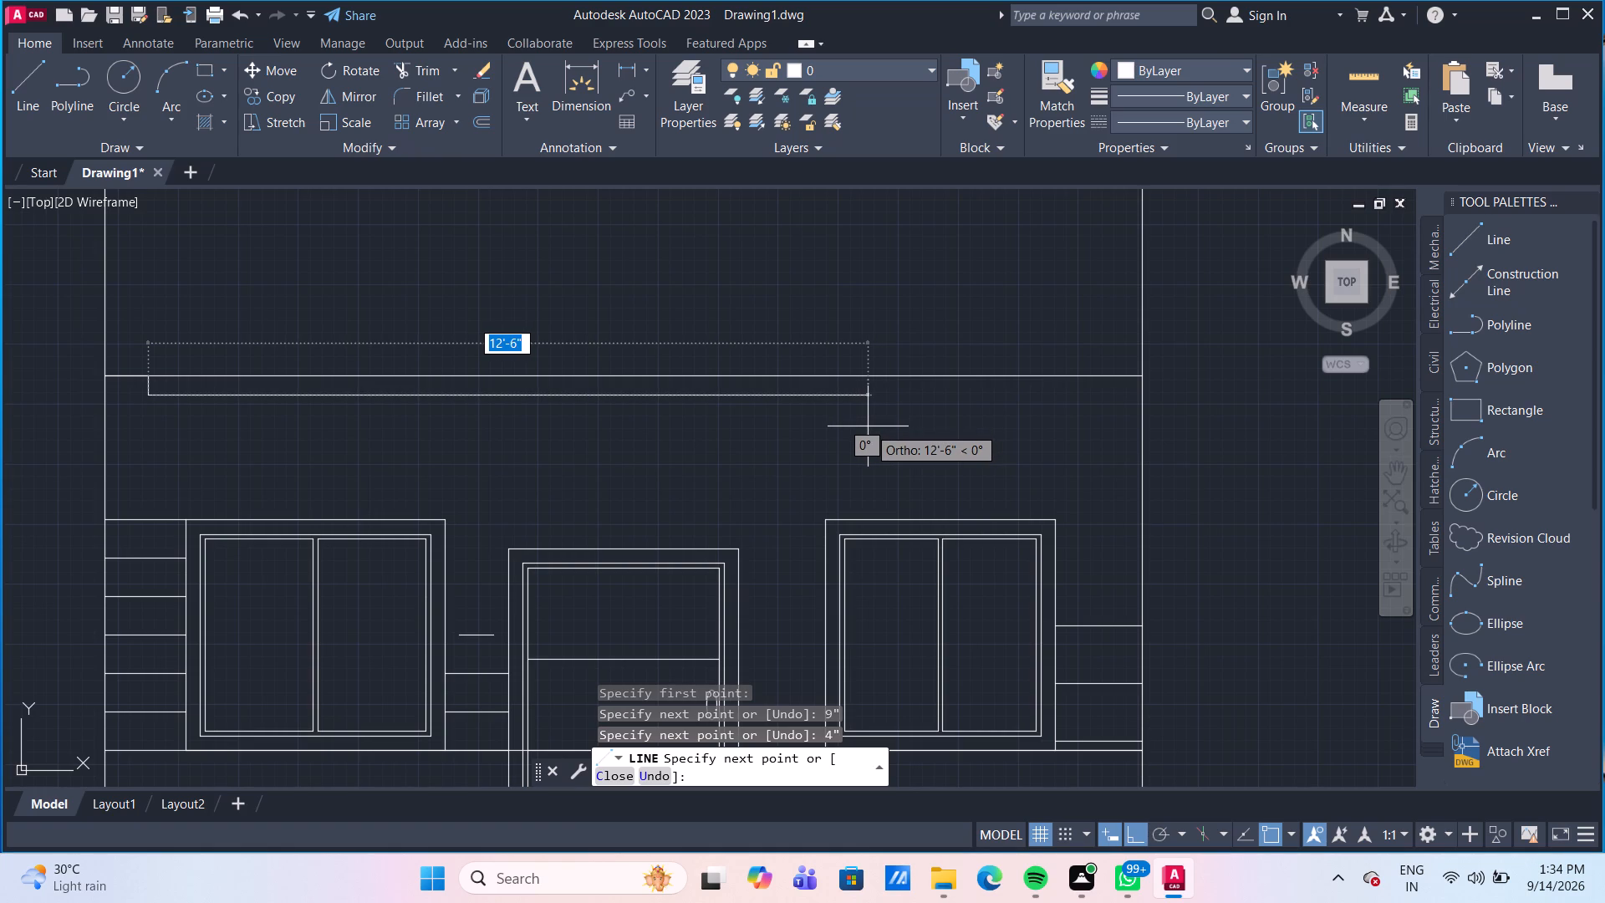
{"action": "type", "text": "12'6\""}
{"action": "key", "text": "Return"}
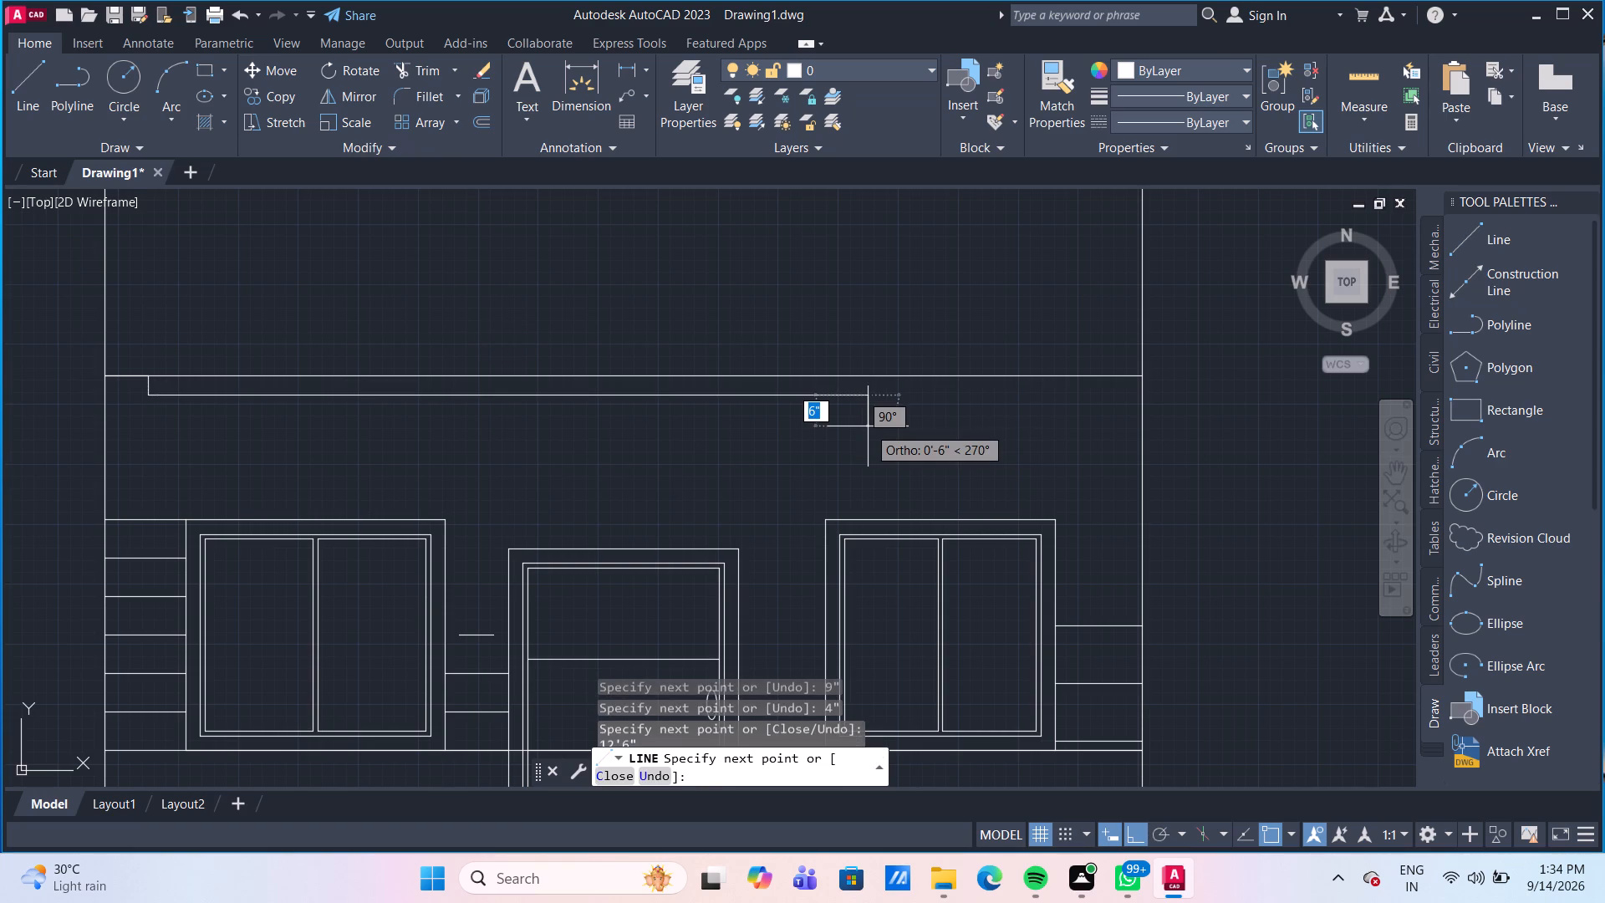
{"action": "left_click", "coordinate": [872, 371]}
{"action": "key", "text": "Return"}
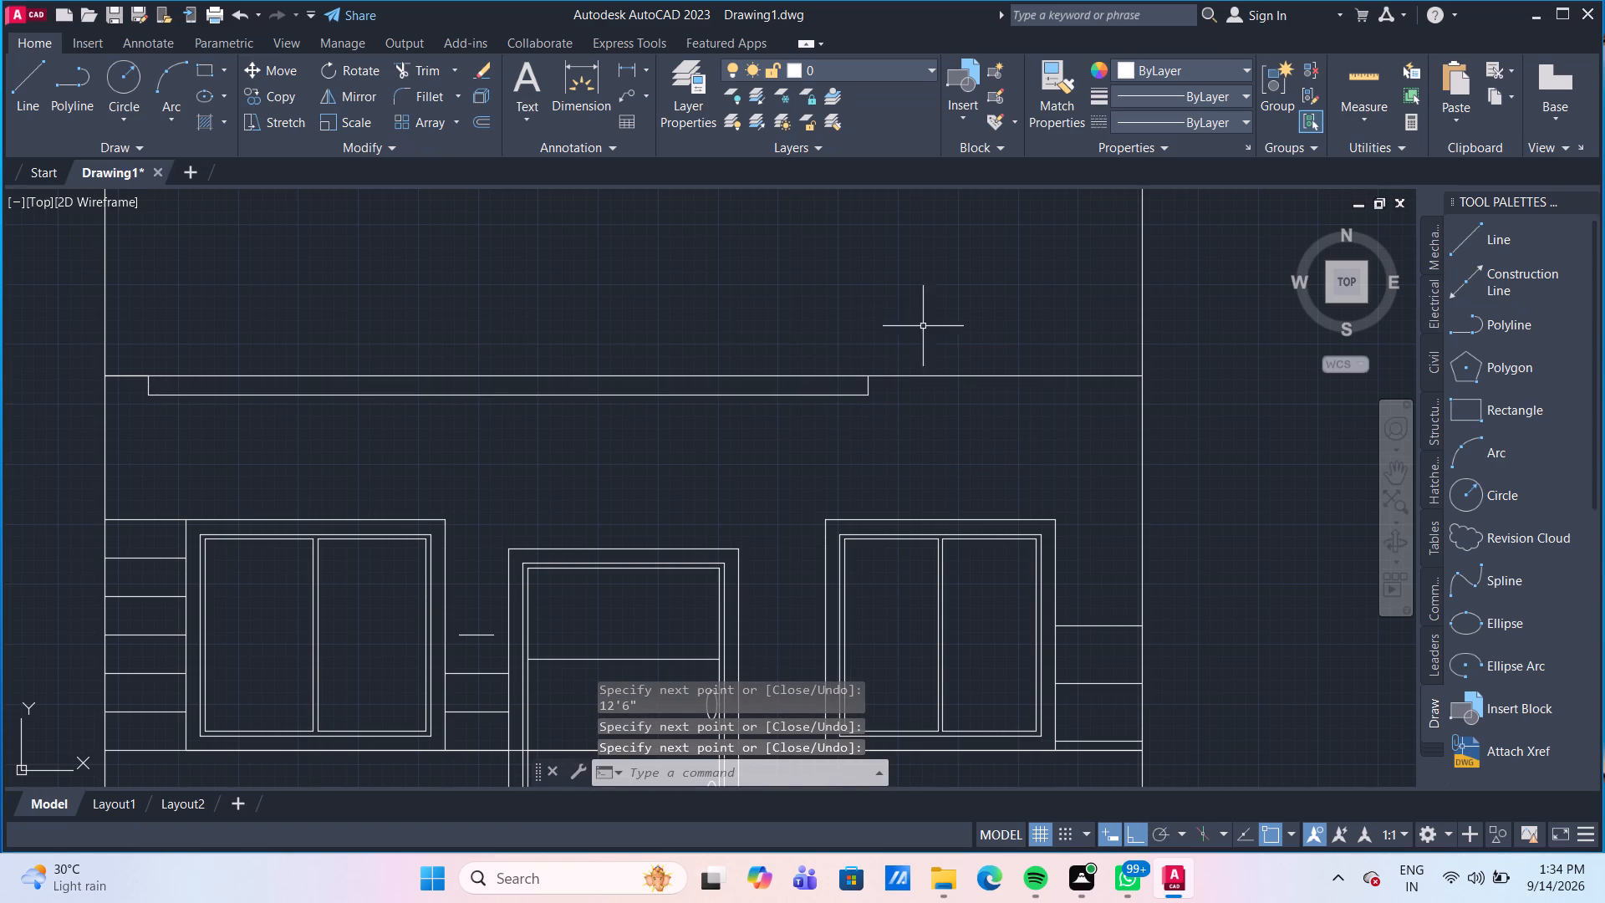
Draw a second band below the first: from its lower-left corner 2" right, 8" down, 12'4" across, then up to the first band's bottom edge.
{"action": "scroll", "coordinate": [915, 429], "scroll_direction": "down", "scroll_amount": 1}
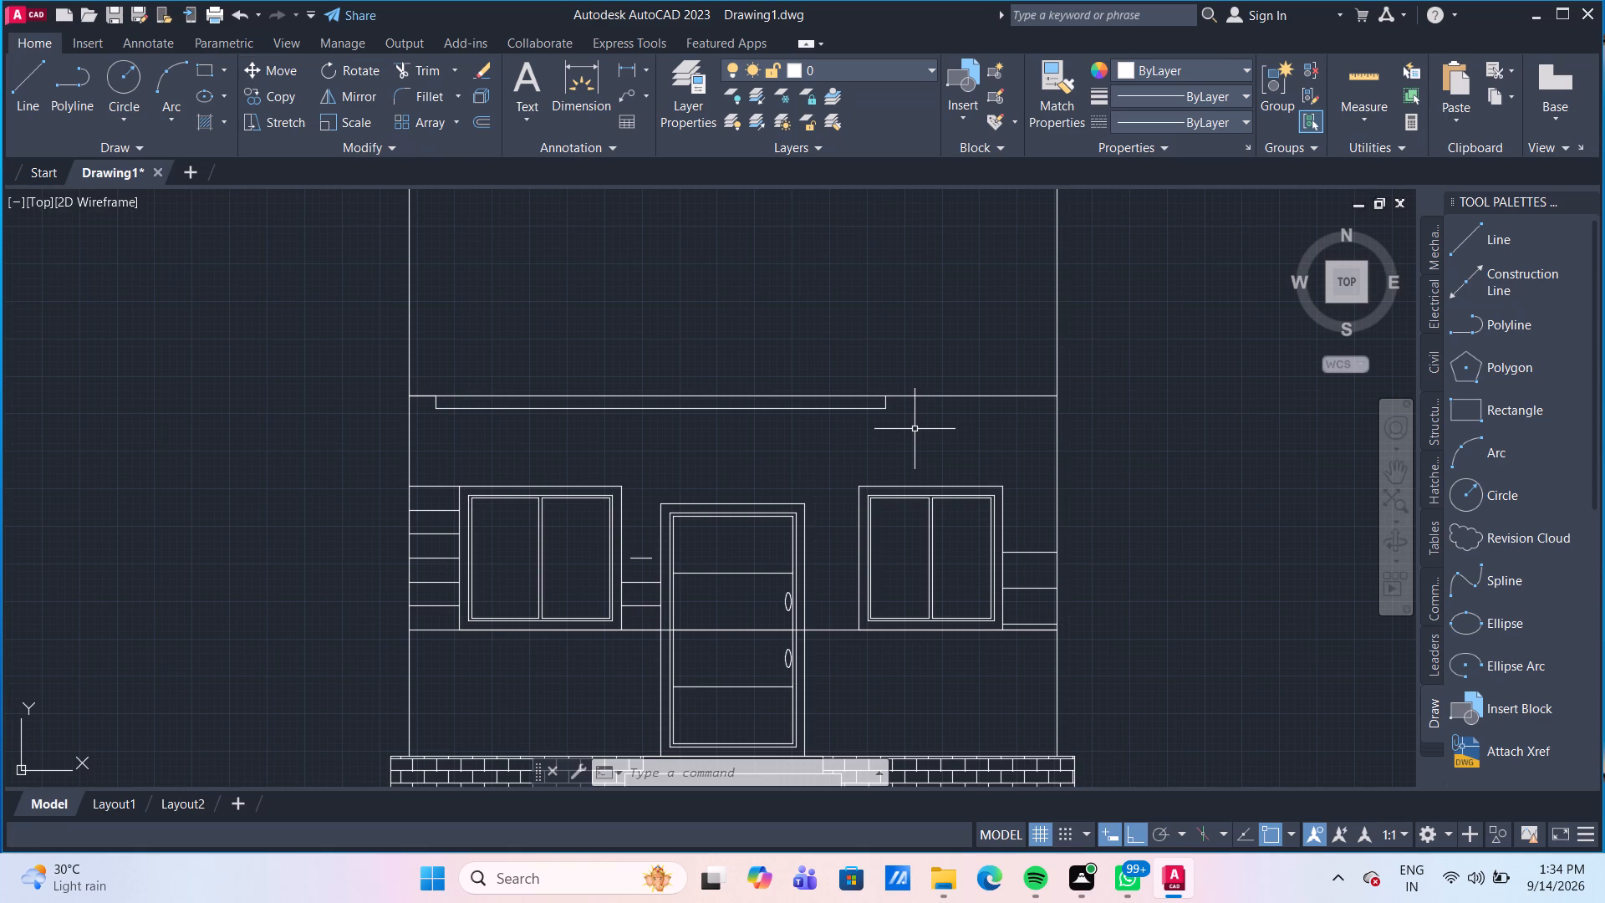
{"action": "scroll", "coordinate": [884, 733], "scroll_direction": "down", "scroll_amount": 2}
{"action": "middle_click_drag", "start_coordinate": [868, 691], "coordinate": [760, 616]}
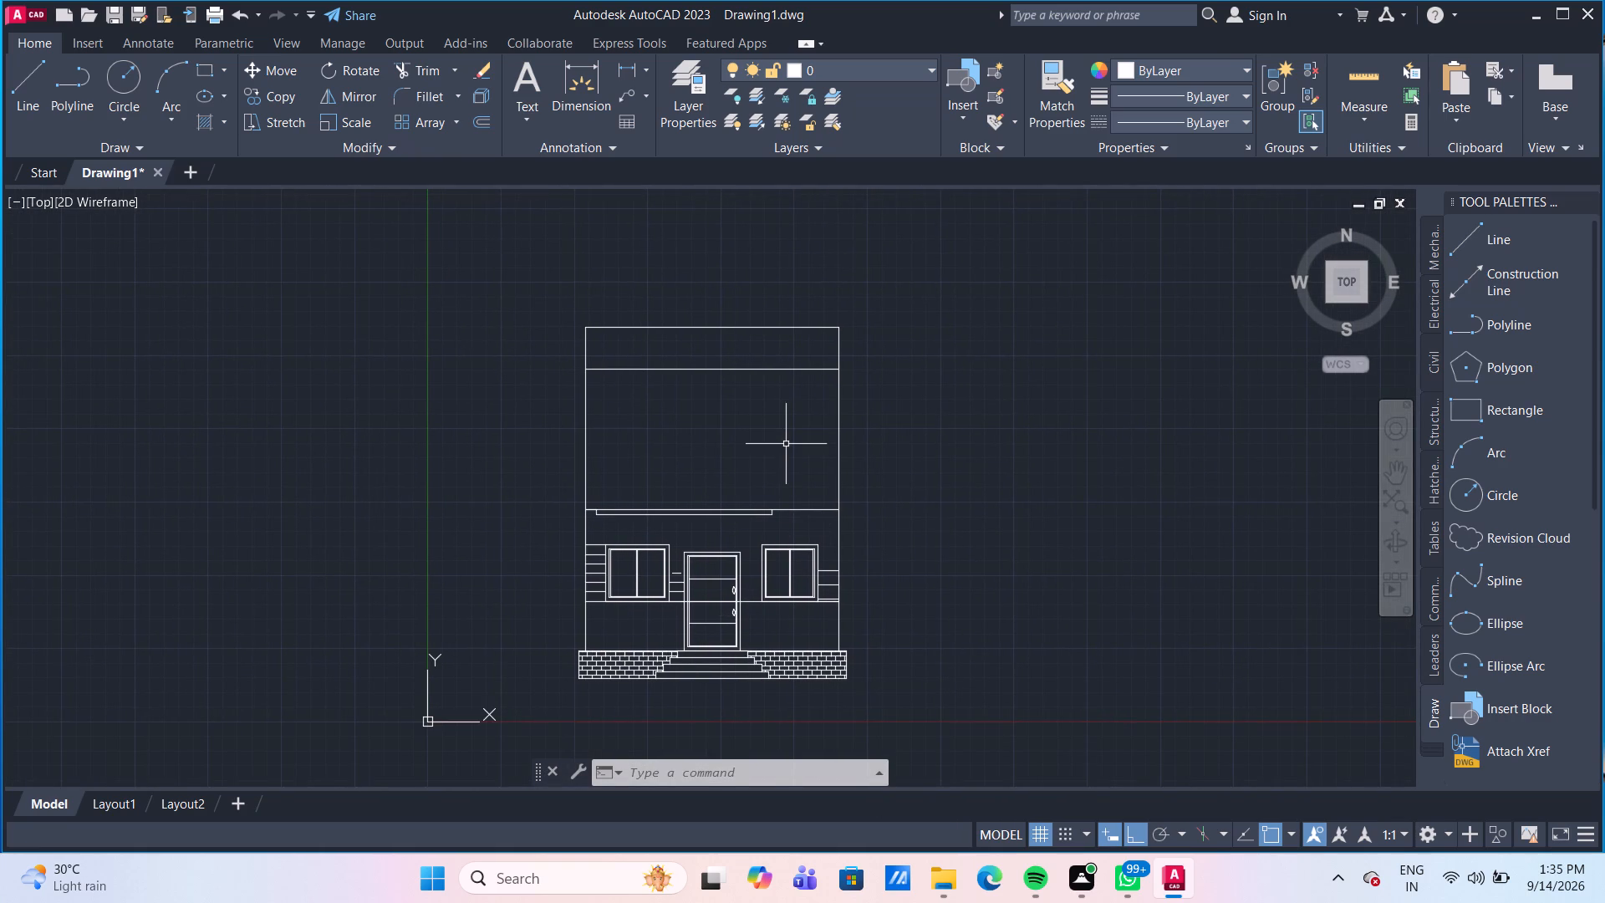
{"action": "scroll", "coordinate": [786, 446], "scroll_direction": "up", "scroll_amount": 1}
{"action": "scroll", "coordinate": [651, 585], "scroll_direction": "up", "scroll_amount": 2}
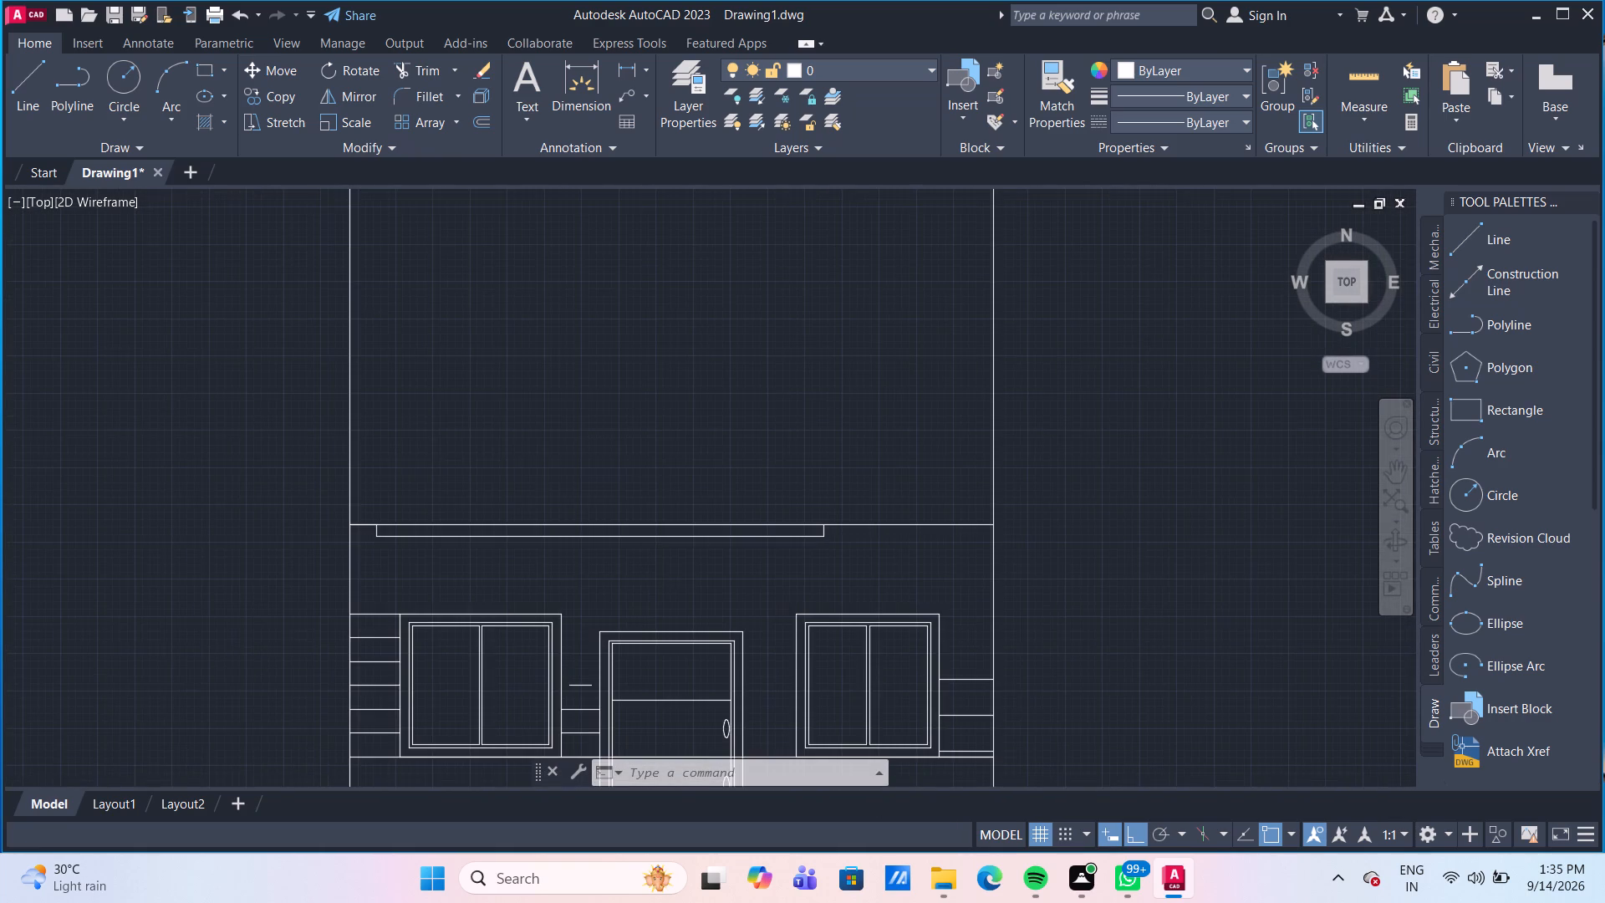
{"action": "middle_click_drag", "start_coordinate": [655, 564], "coordinate": [688, 501]}
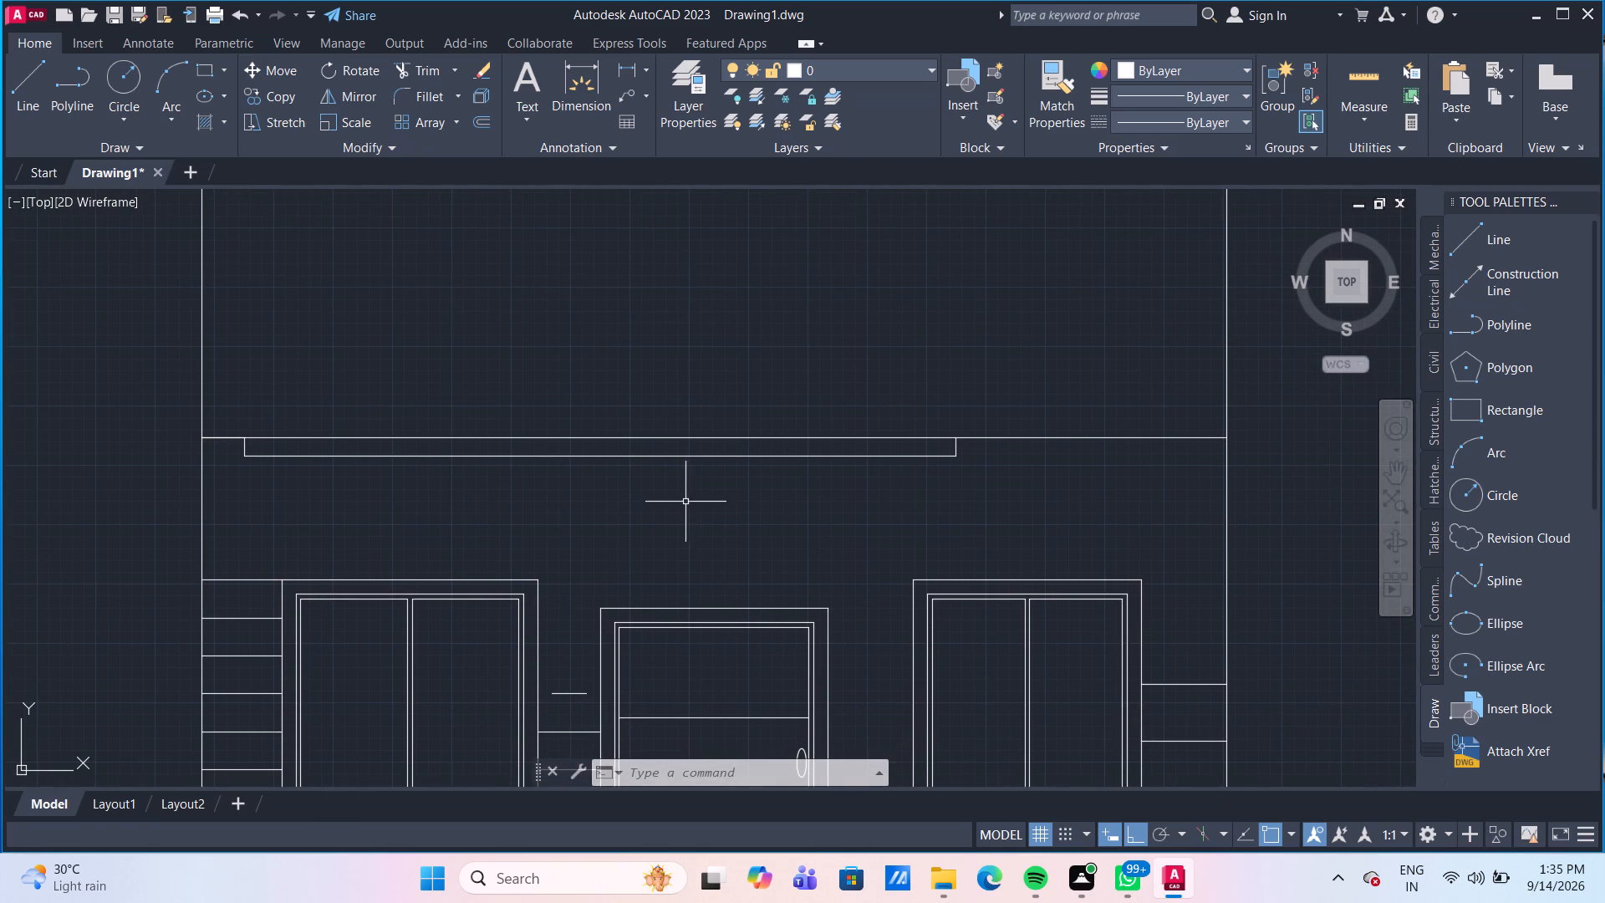
{"action": "scroll", "coordinate": [512, 476], "scroll_direction": "up", "scroll_amount": 1}
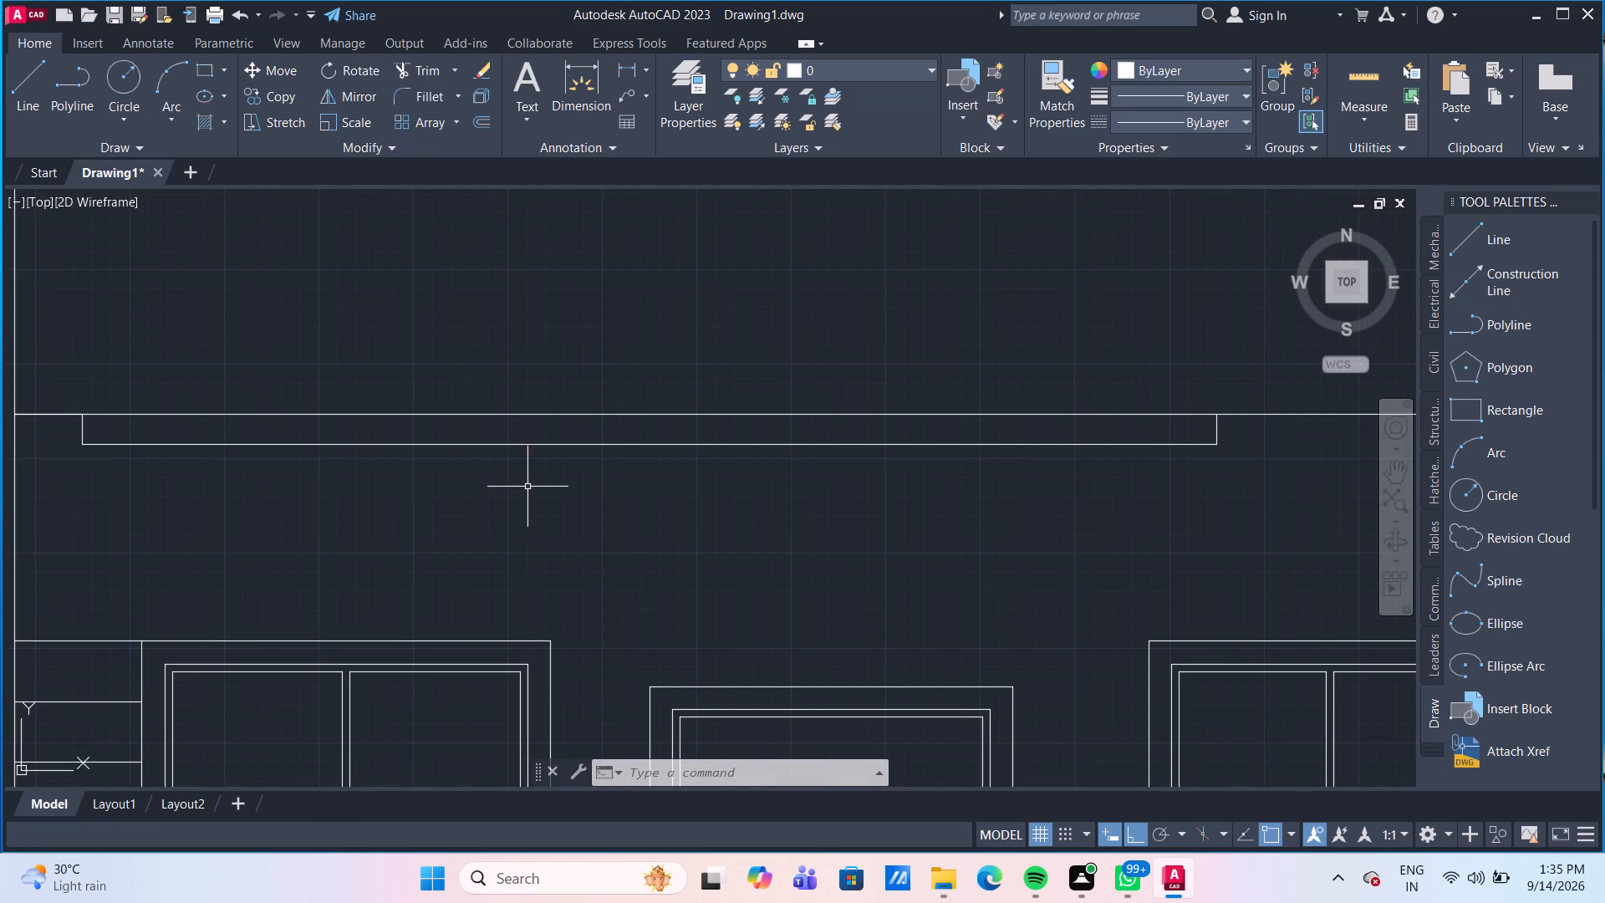
{"action": "middle_click_drag", "start_coordinate": [527, 487], "coordinate": [561, 483]}
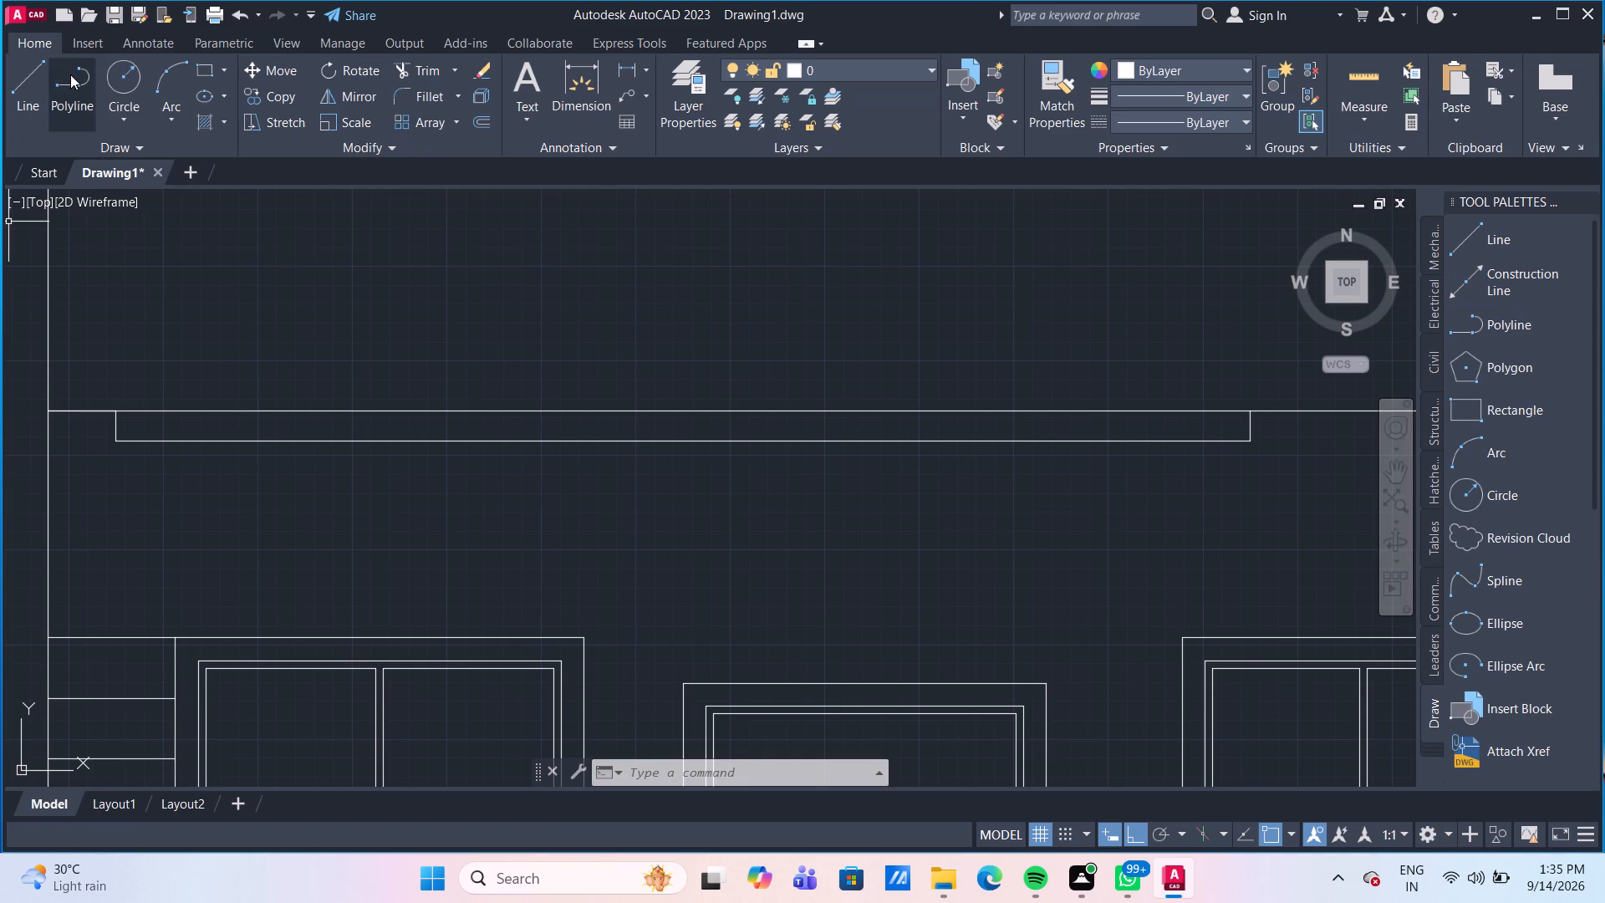
{"action": "left_click", "coordinate": [40, 81]}
{"action": "left_click", "coordinate": [116, 440]}
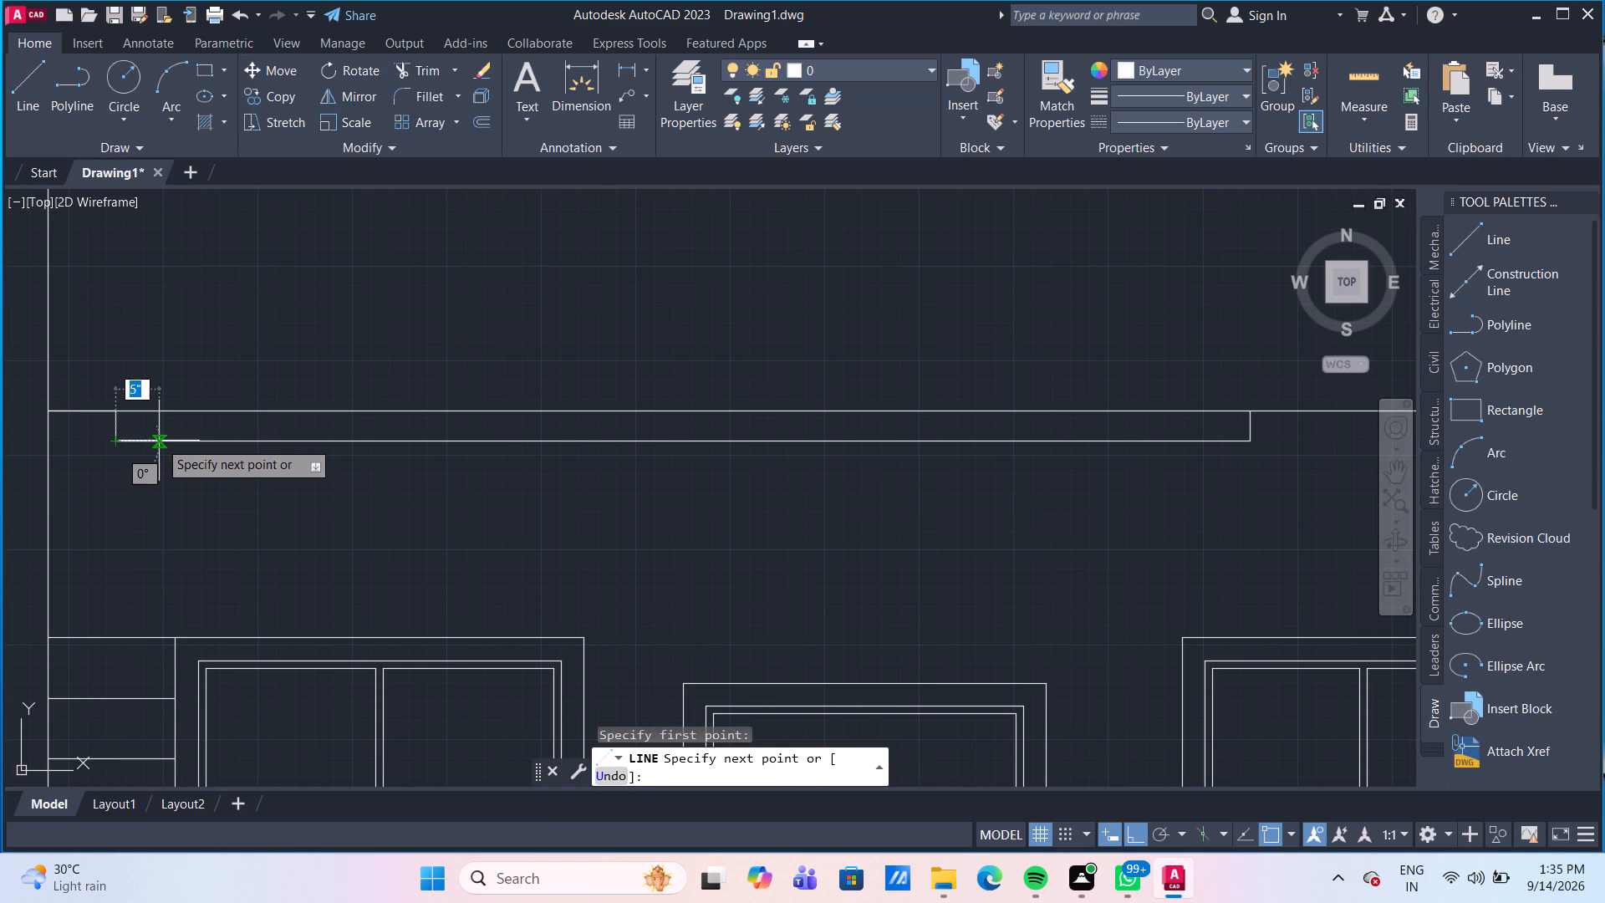
{"action": "type", "text": "2\""}
{"action": "key", "text": "Return"}
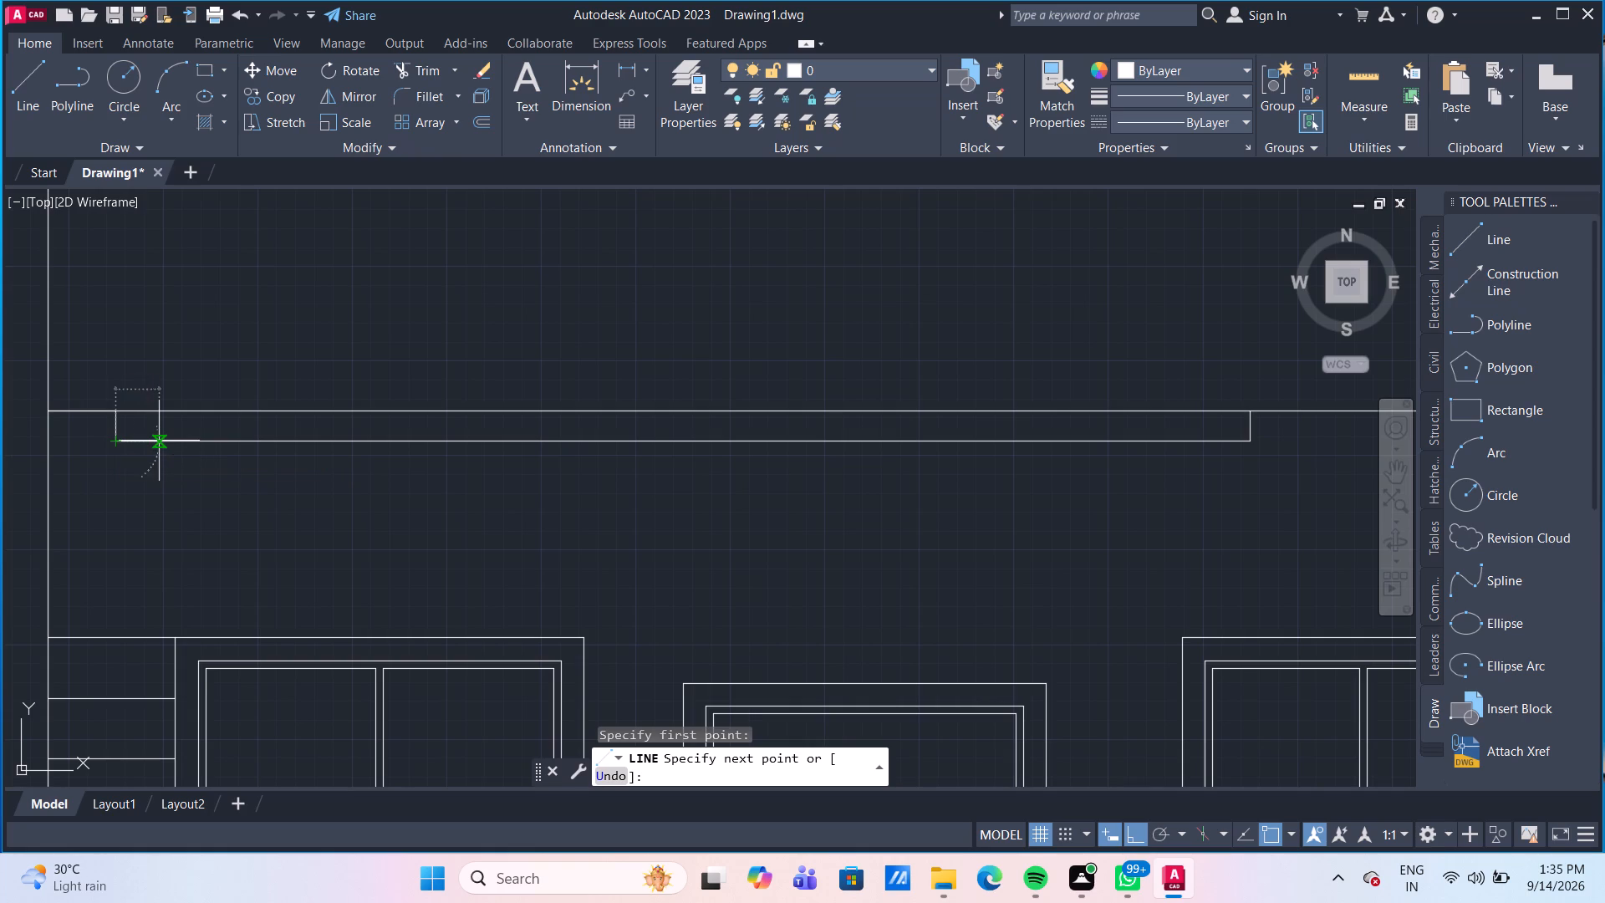
{"action": "type", "text": "8\""}
{"action": "key", "text": "Return"}
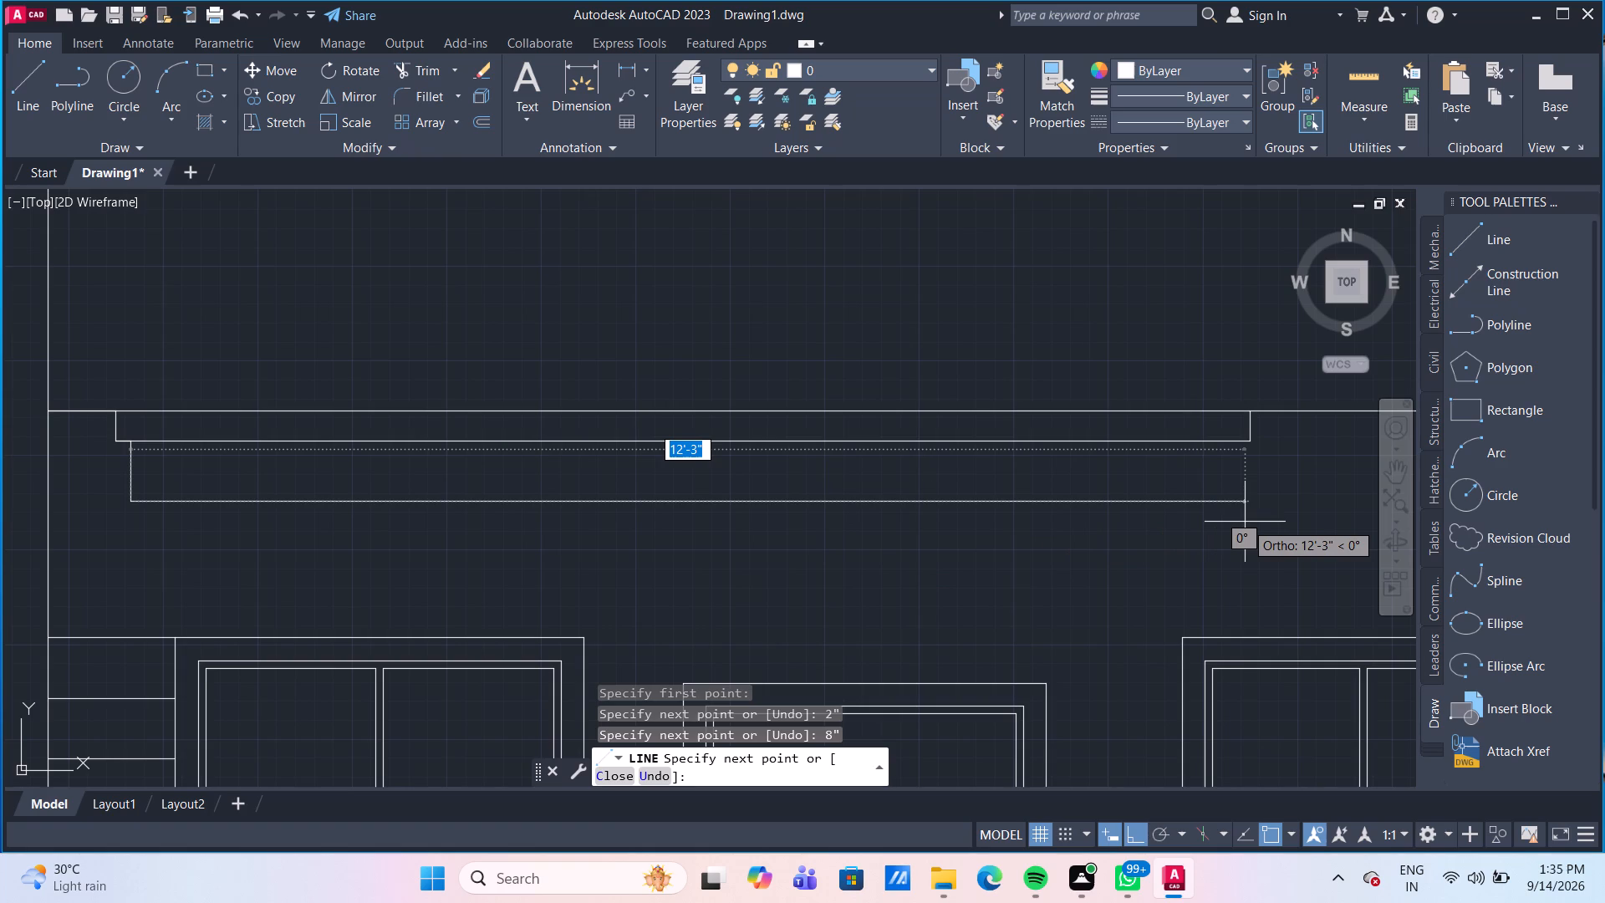
{"action": "type", "text": "12"}
{"action": "type", "text": "'4\""}
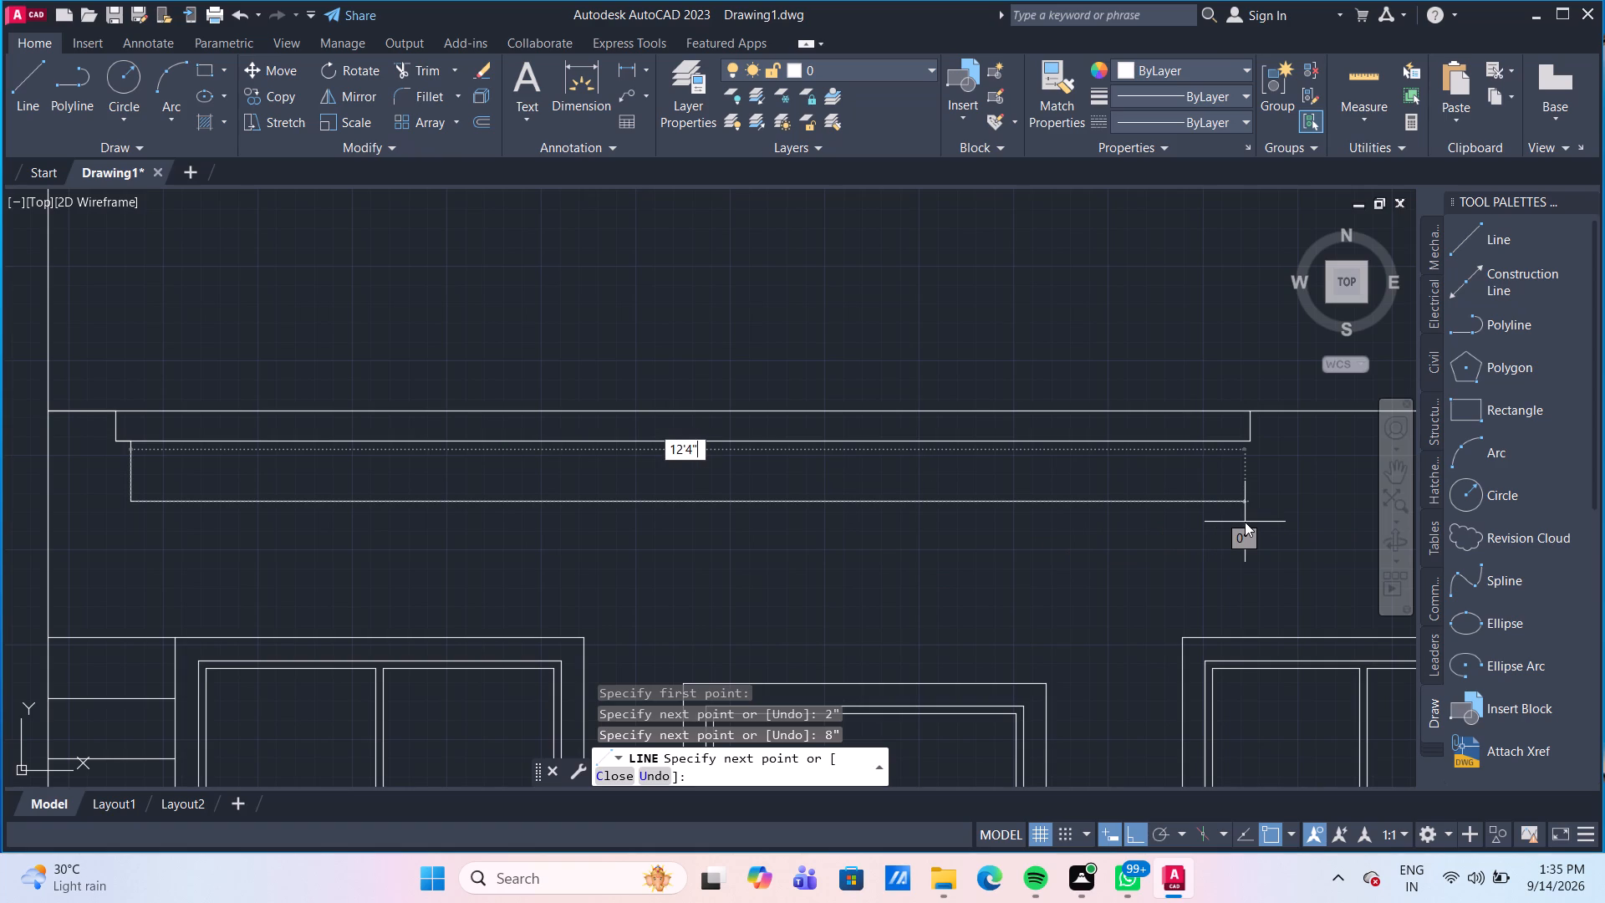
{"action": "key", "text": "Return"}
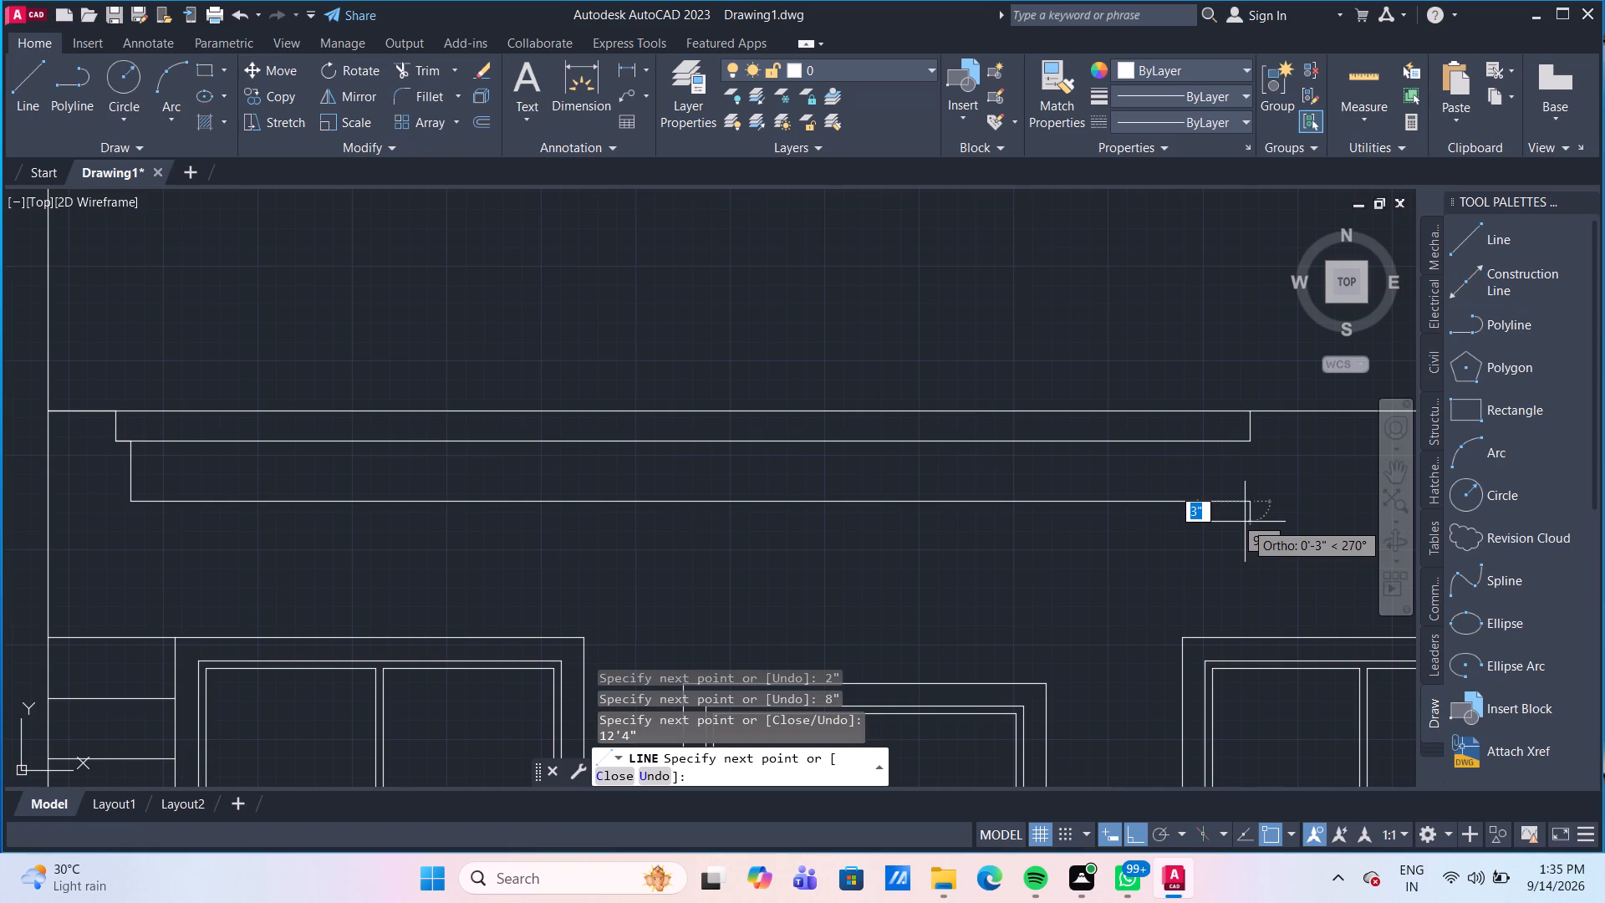
{"action": "left_click", "coordinate": [1253, 439]}
{"action": "key", "text": "Return"}
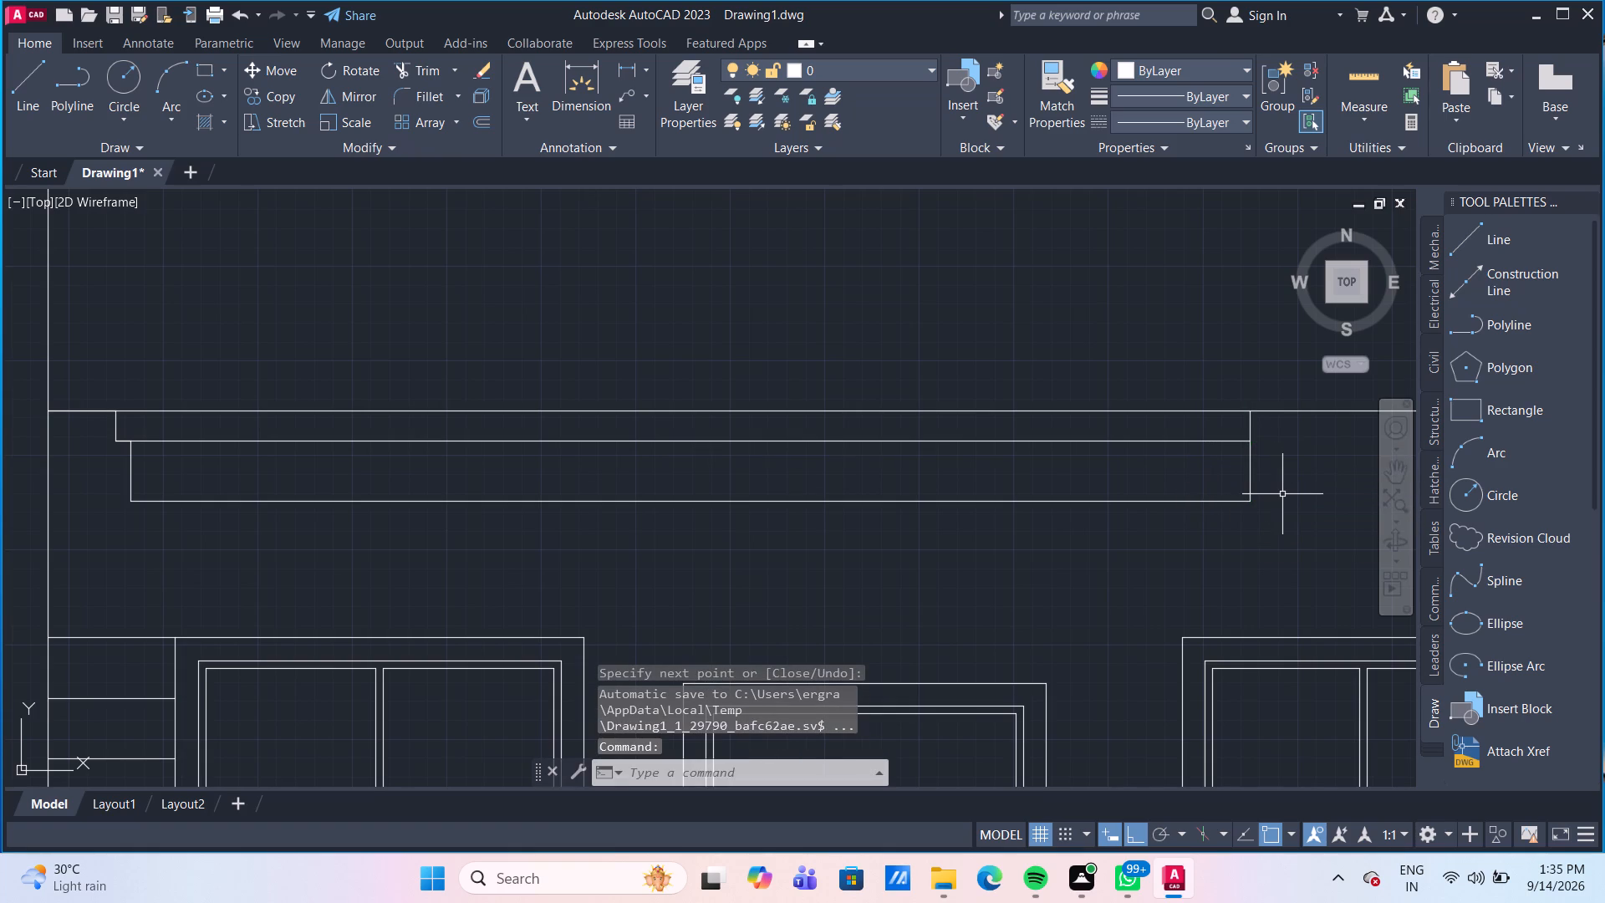
Draw a 1" line rightward from the lower-left corner of the 8" deep band.
{"action": "middle_click_drag", "start_coordinate": [1078, 578], "coordinate": [1088, 566]}
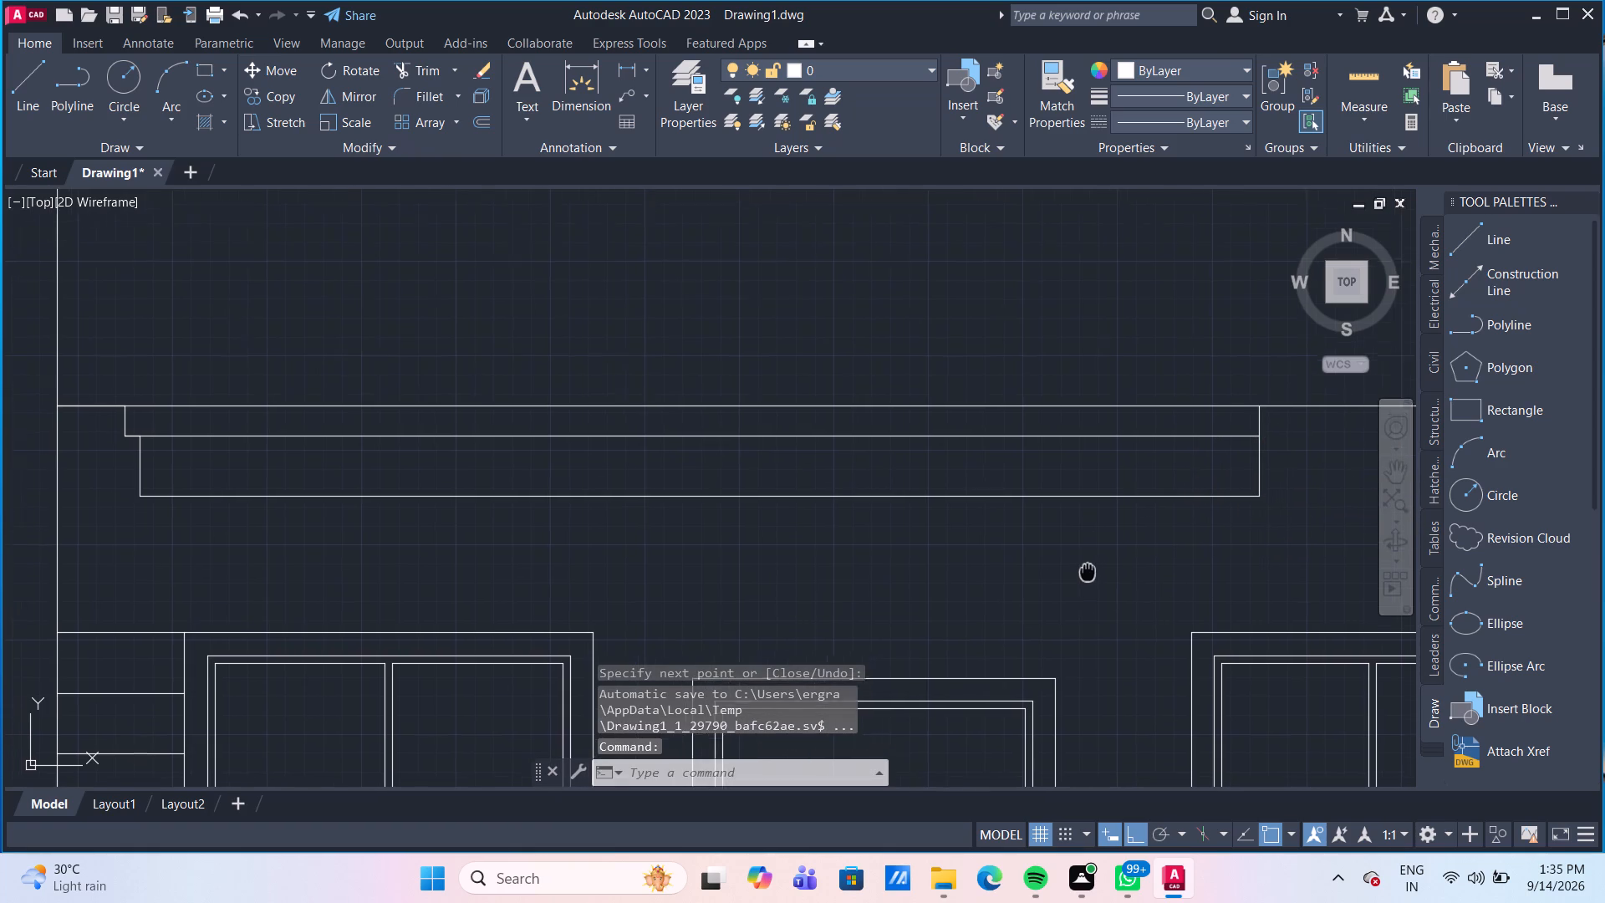
{"action": "middle_click_drag", "start_coordinate": [1088, 566], "coordinate": [1100, 522]}
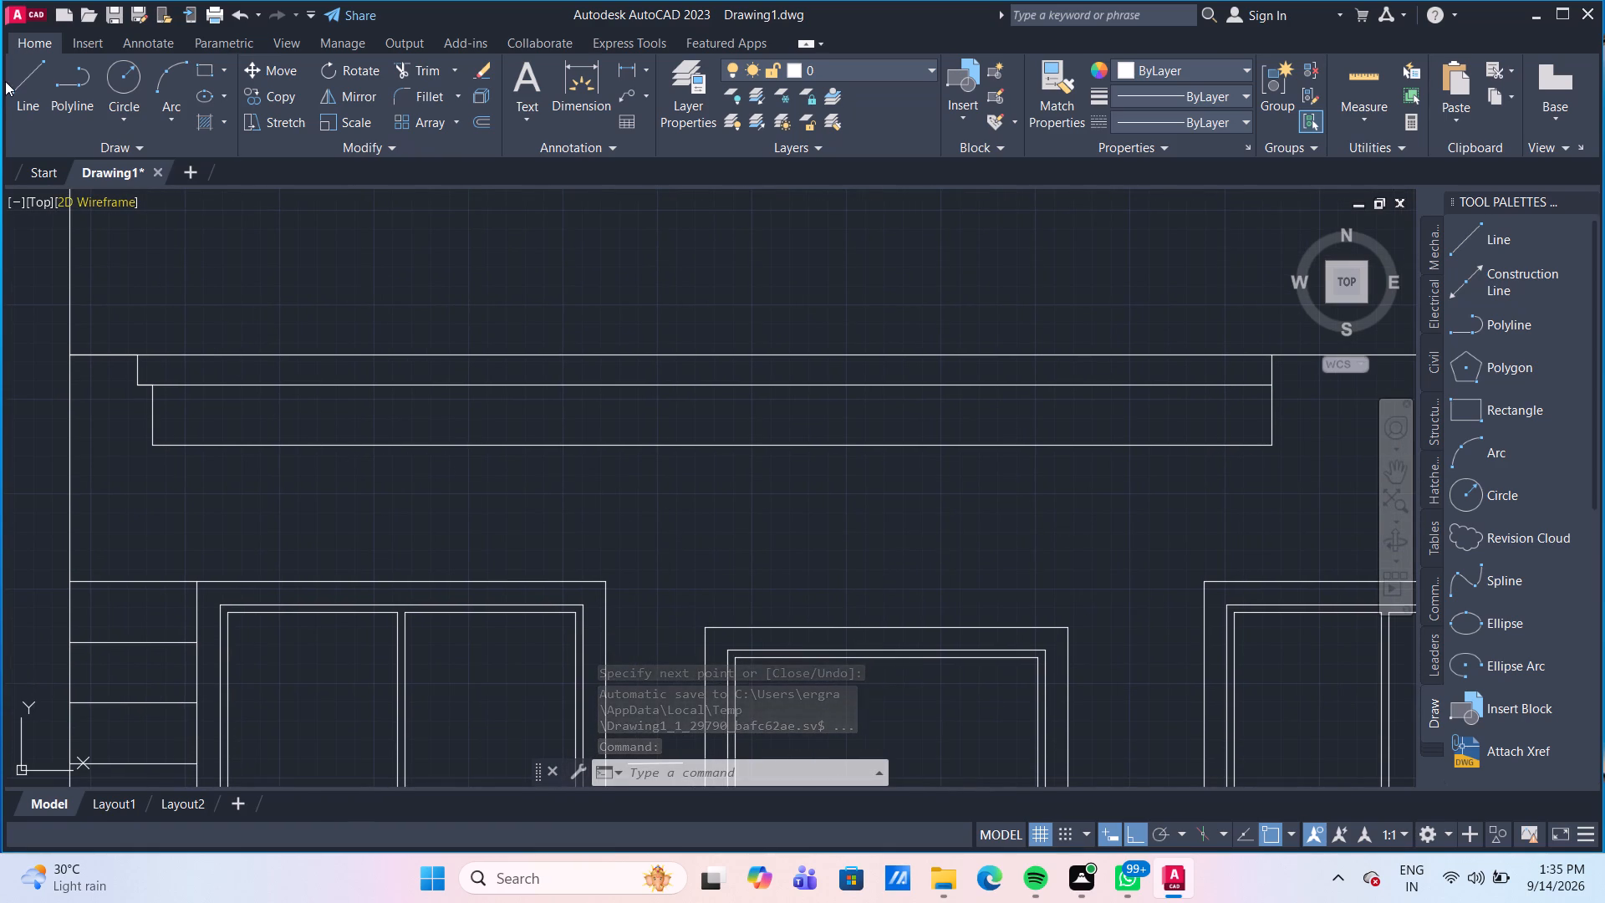
{"action": "left_click", "coordinate": [33, 91]}
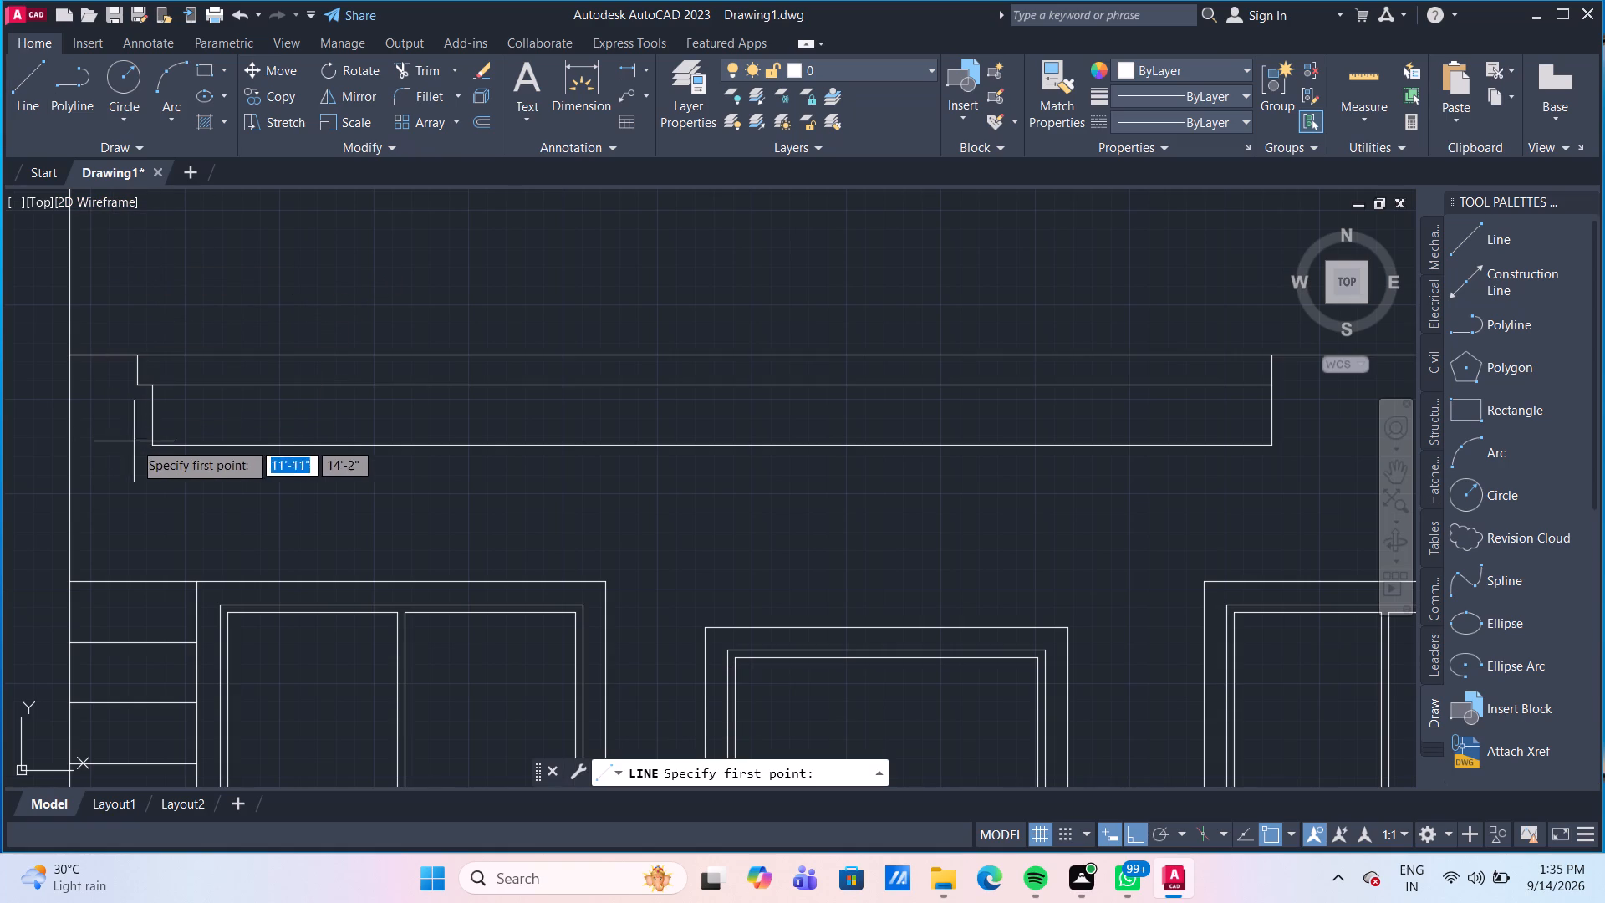
{"action": "left_click", "coordinate": [150, 447]}
{"action": "type", "text": "1\""}
{"action": "key", "text": "Return"}
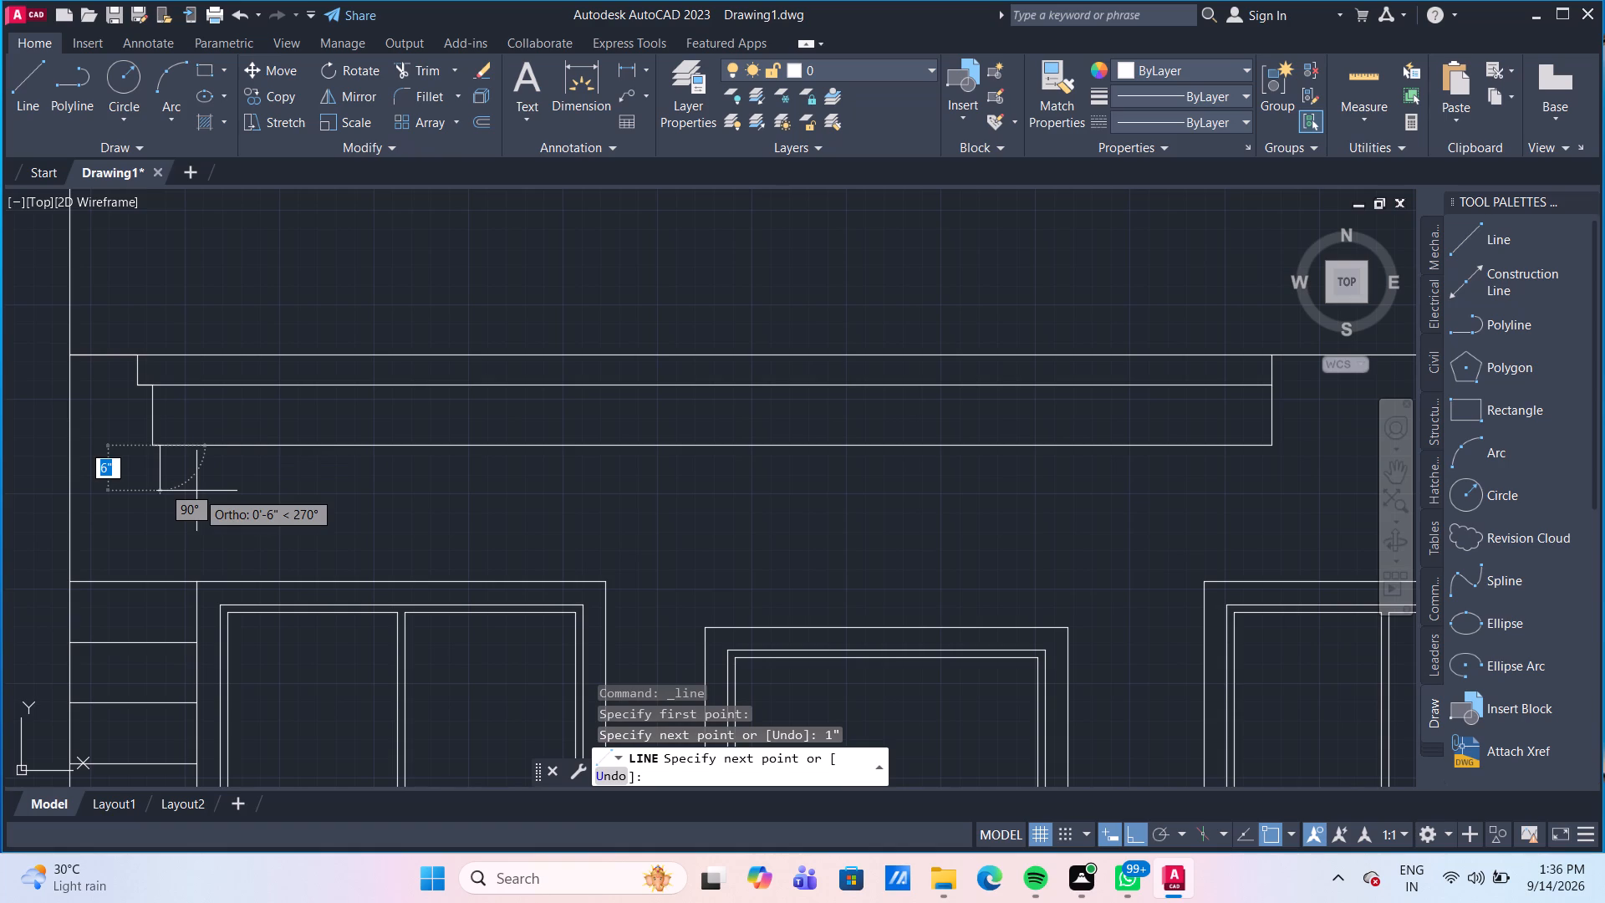
{"action": "key", "text": "Escape"}
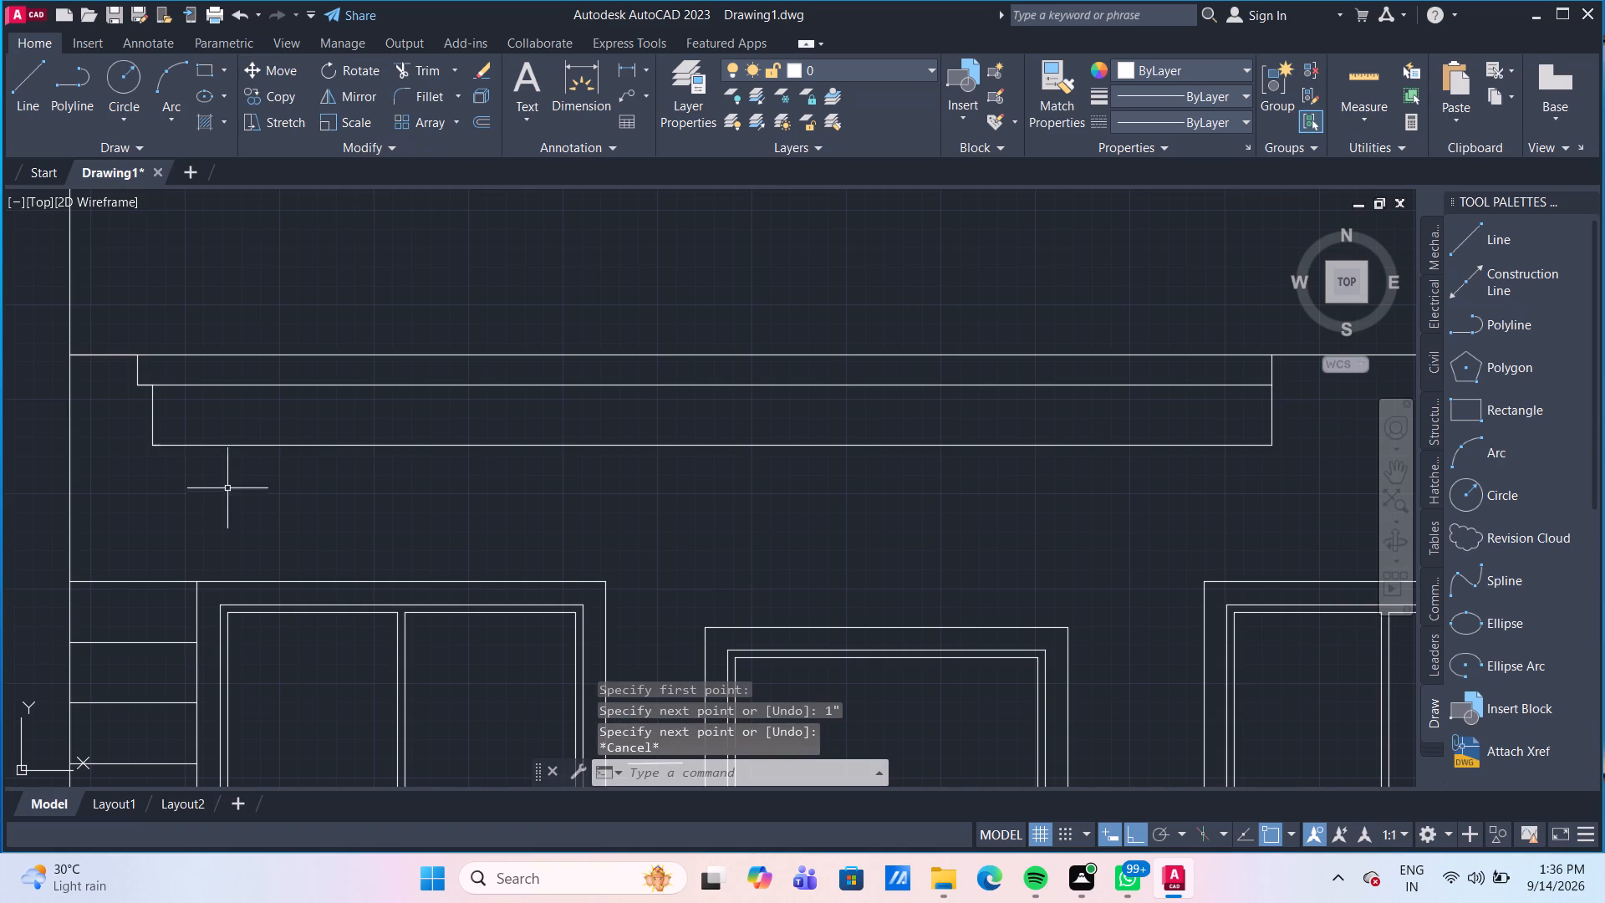
Stretch the bottom edge of the second band below the first-floor line 3" downward.
{"action": "left_click_drag", "start_coordinate": [1303, 478], "coordinate": [1295, 471]}
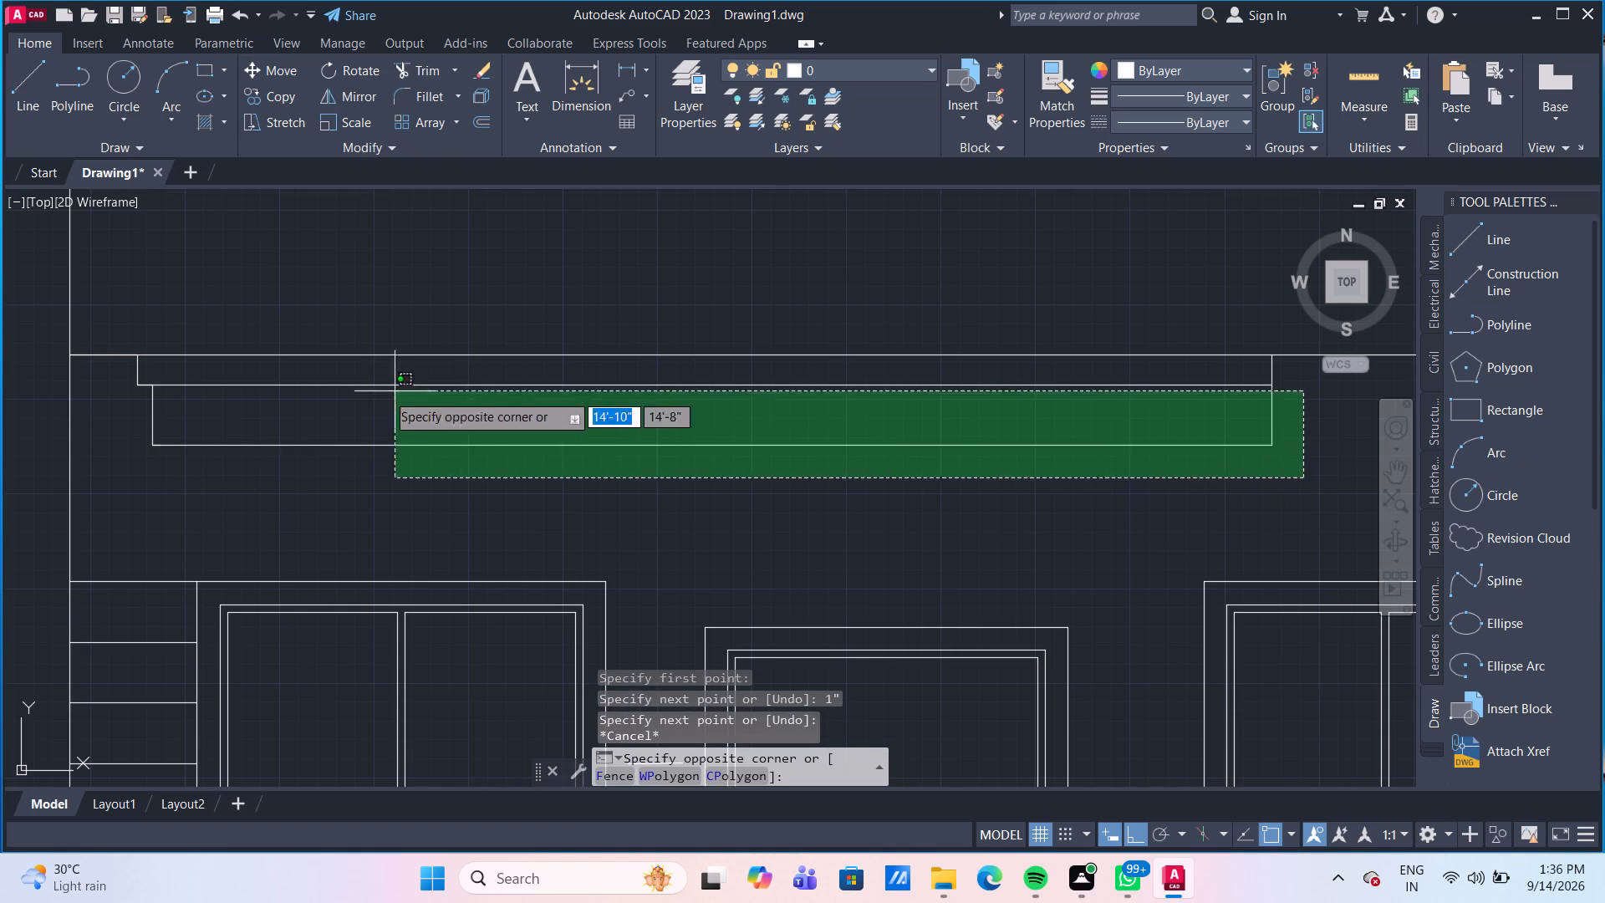
{"action": "left_click", "coordinate": [140, 422]}
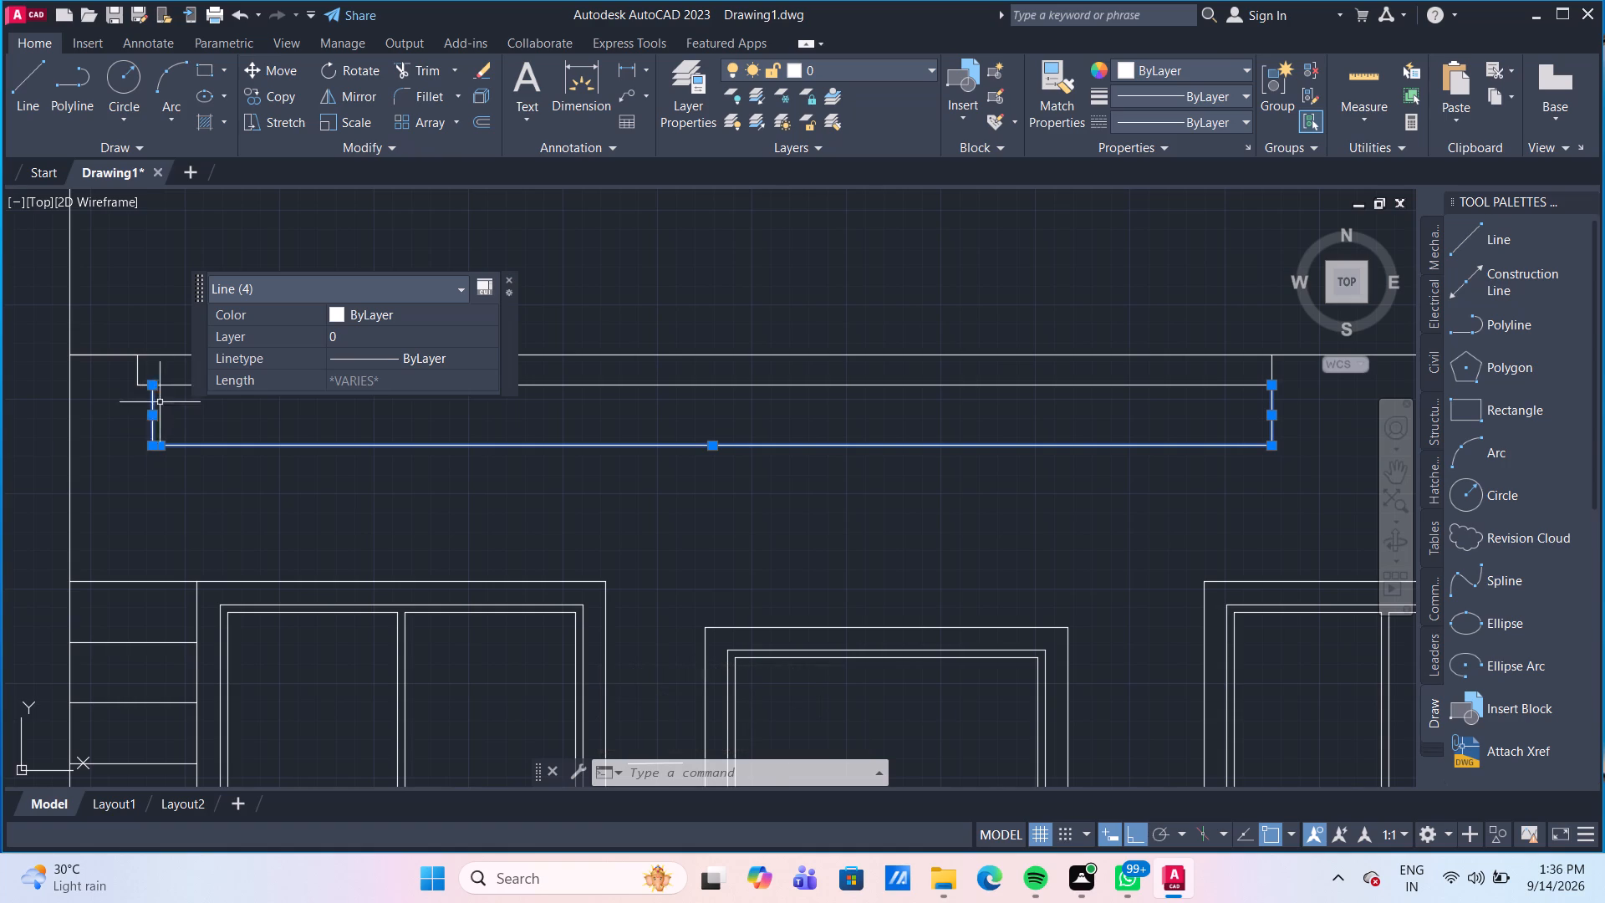
{"action": "left_click", "coordinate": [299, 121]}
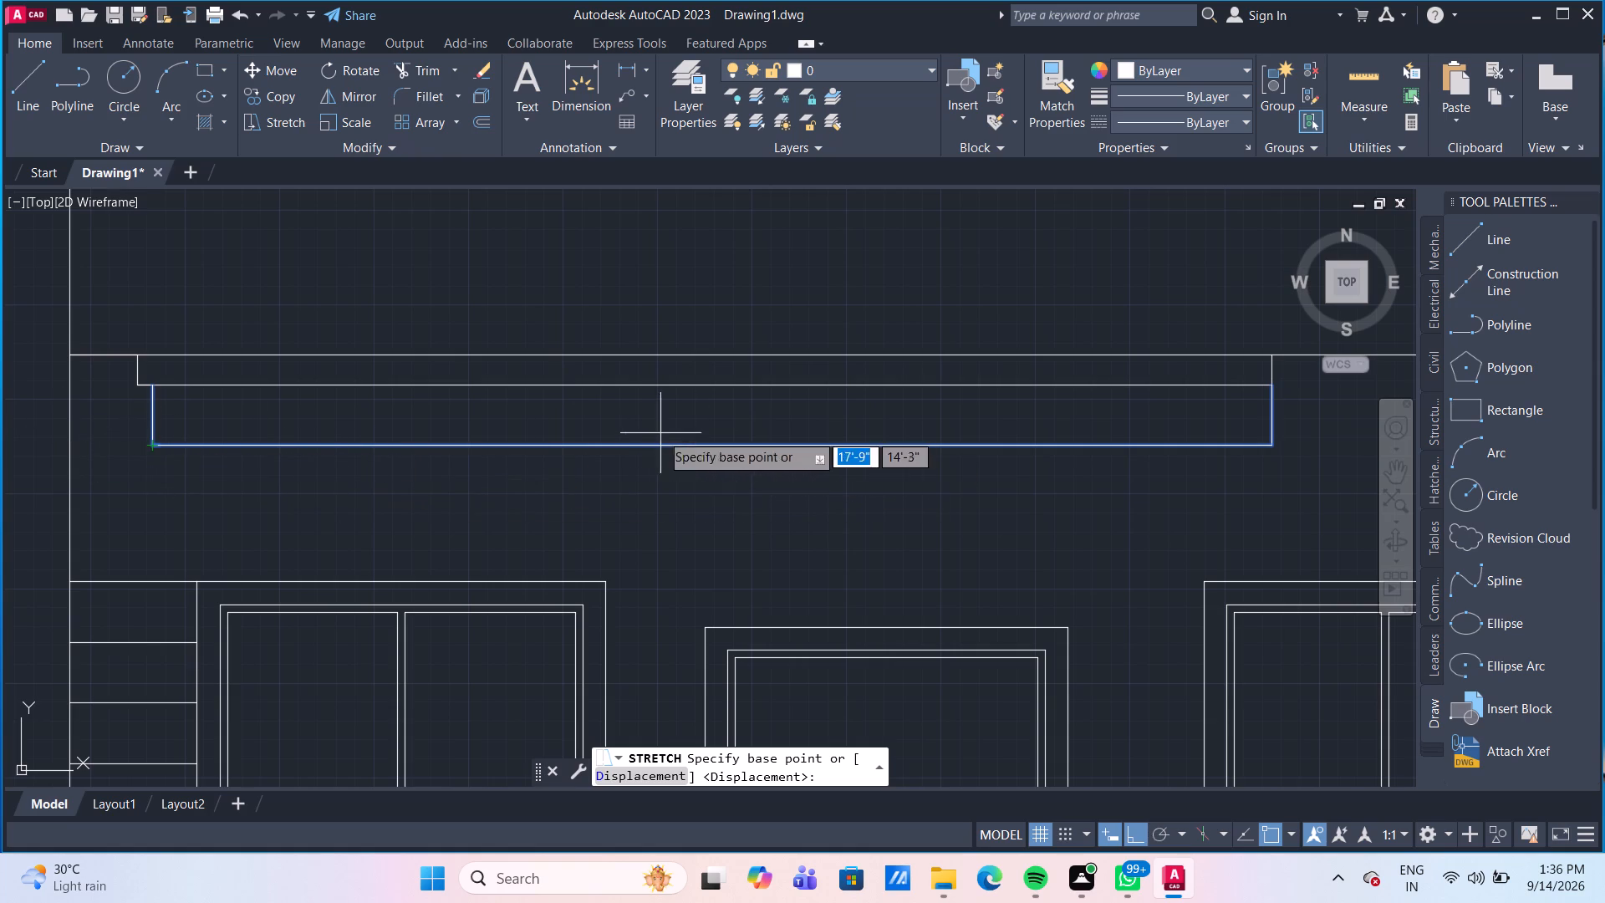
{"action": "left_click", "coordinate": [713, 450]}
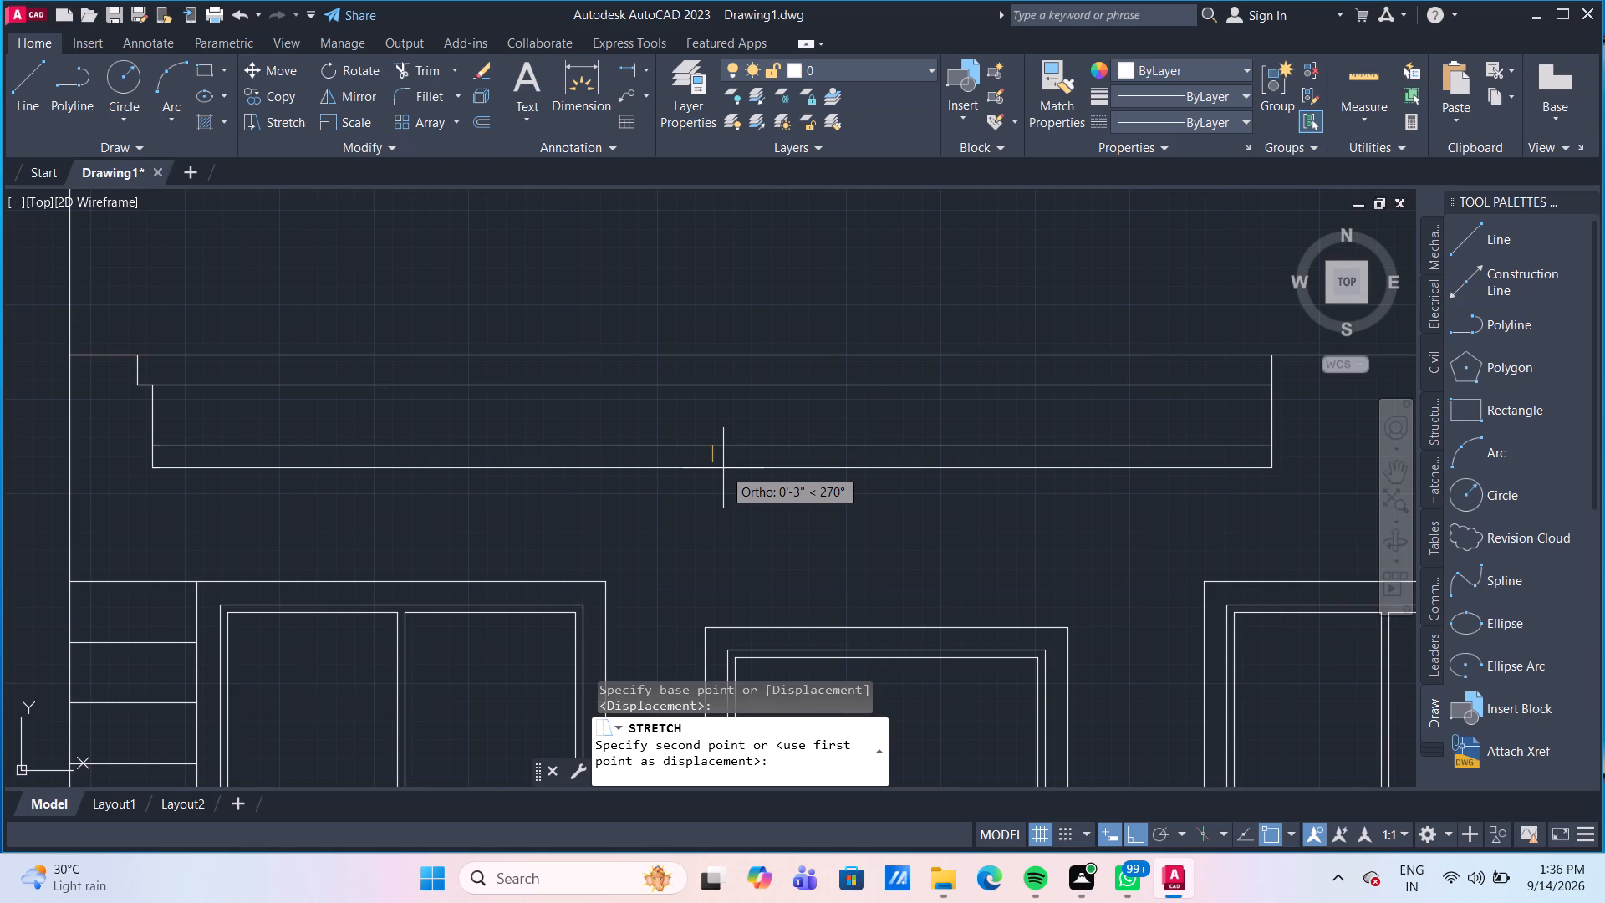
{"action": "type", "text": "3\""}
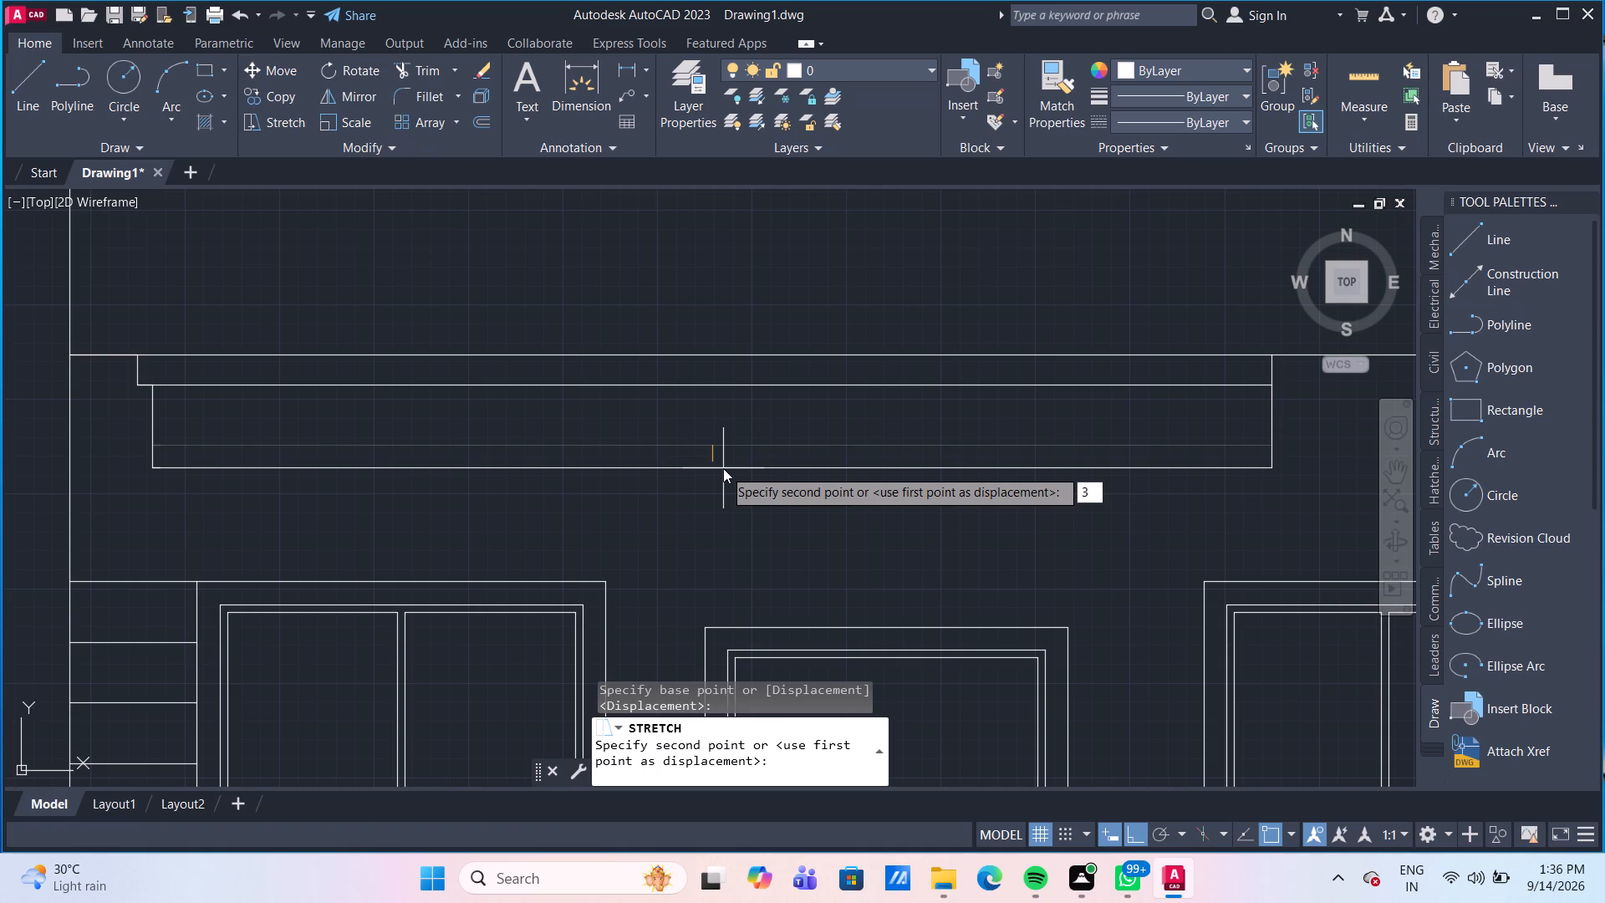
{"action": "key", "text": "Return"}
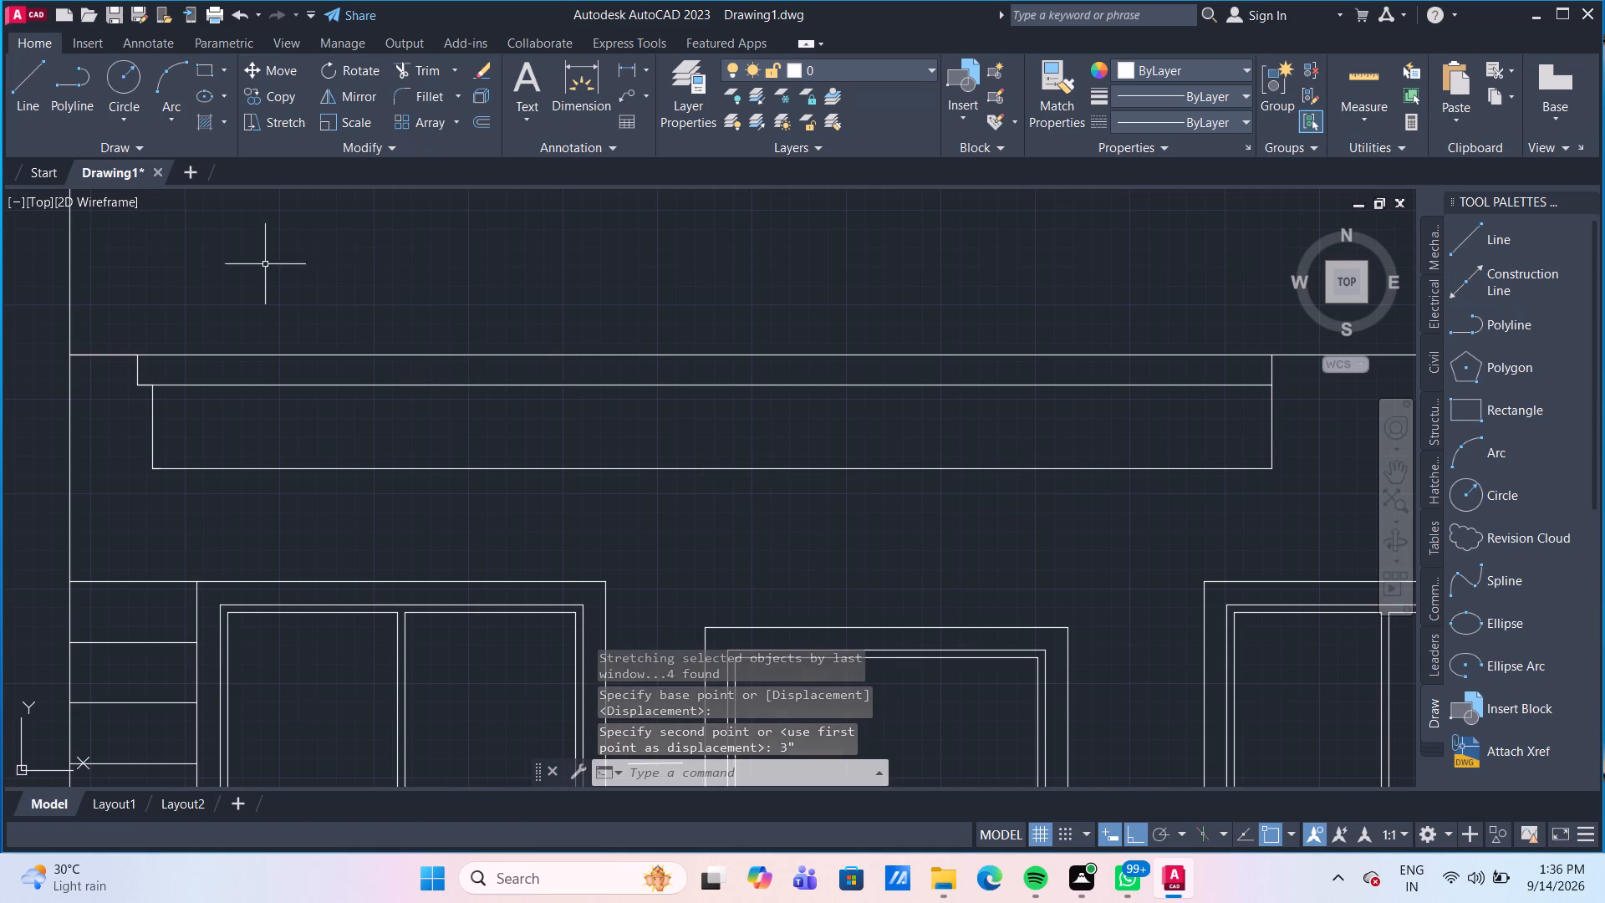
Draw a lip below the second band with Line: from its lower-left corner 1" right, 1" down, 12'2" across, then diagonally to its lower-right corner.
{"action": "left_click", "coordinate": [23, 89]}
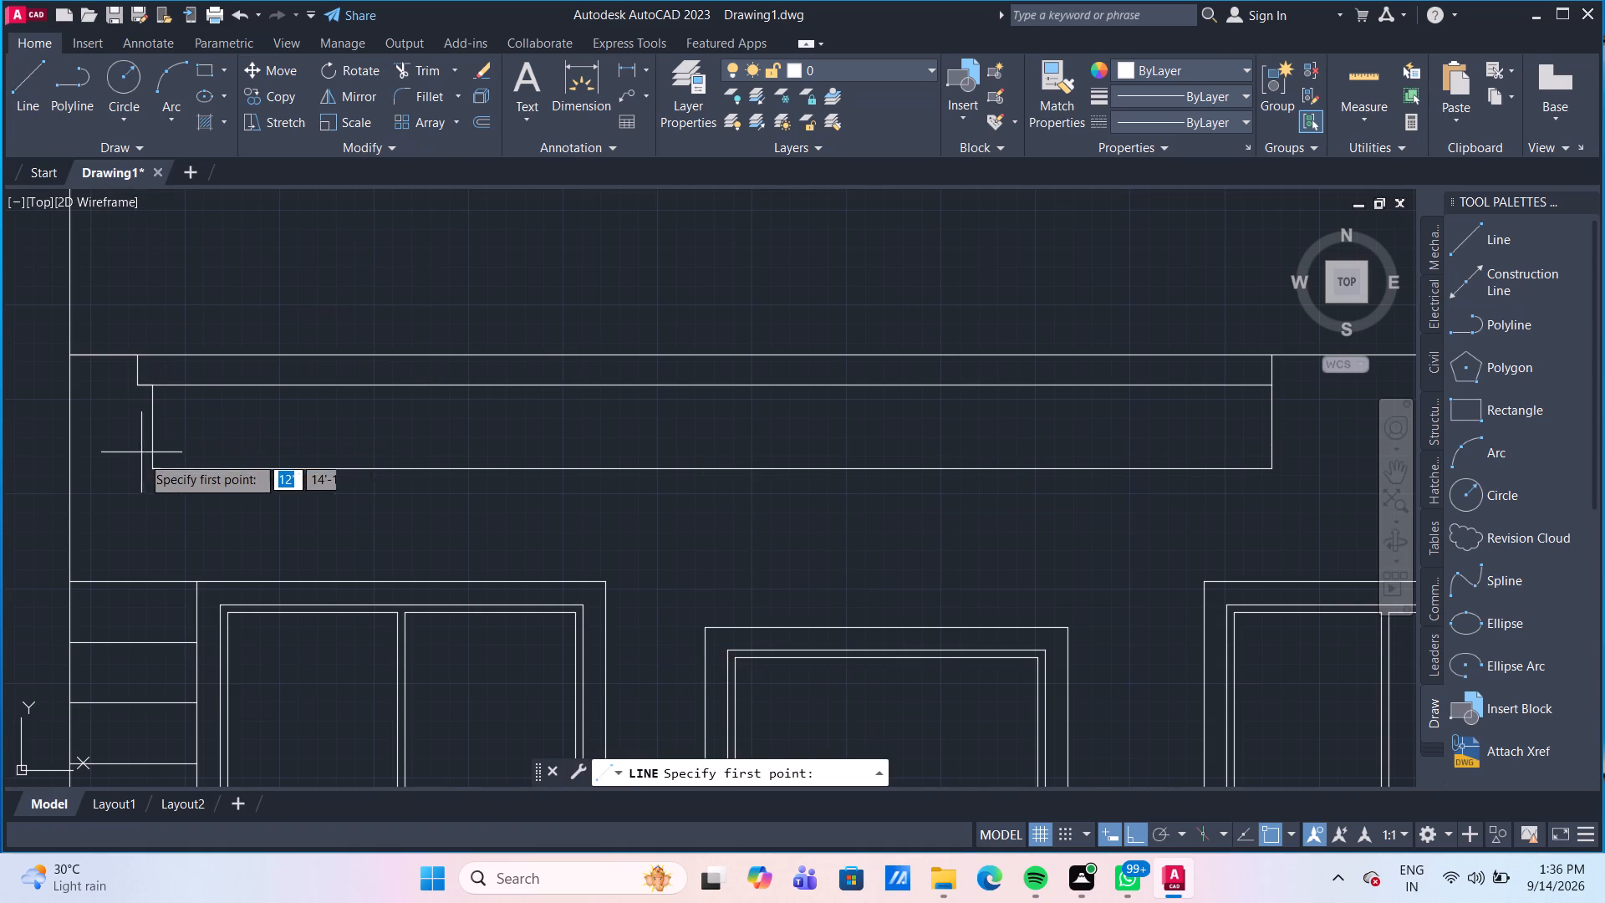
{"action": "left_click", "coordinate": [151, 470]}
{"action": "type", "text": "1\""}
{"action": "key", "text": "Return"}
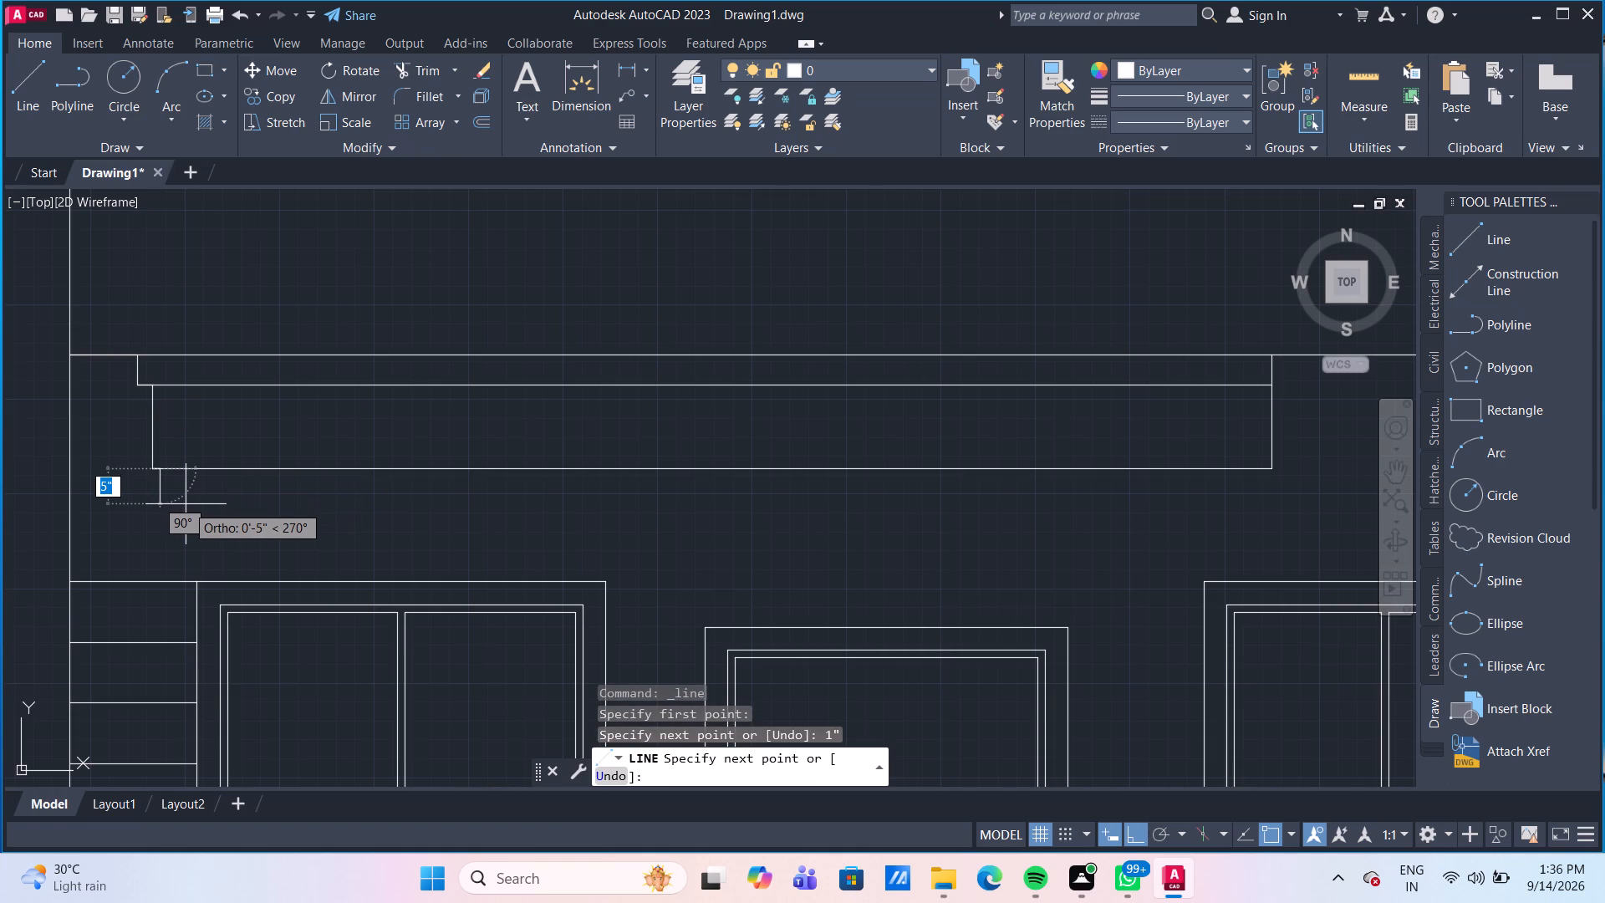
{"action": "key", "text": "1"}
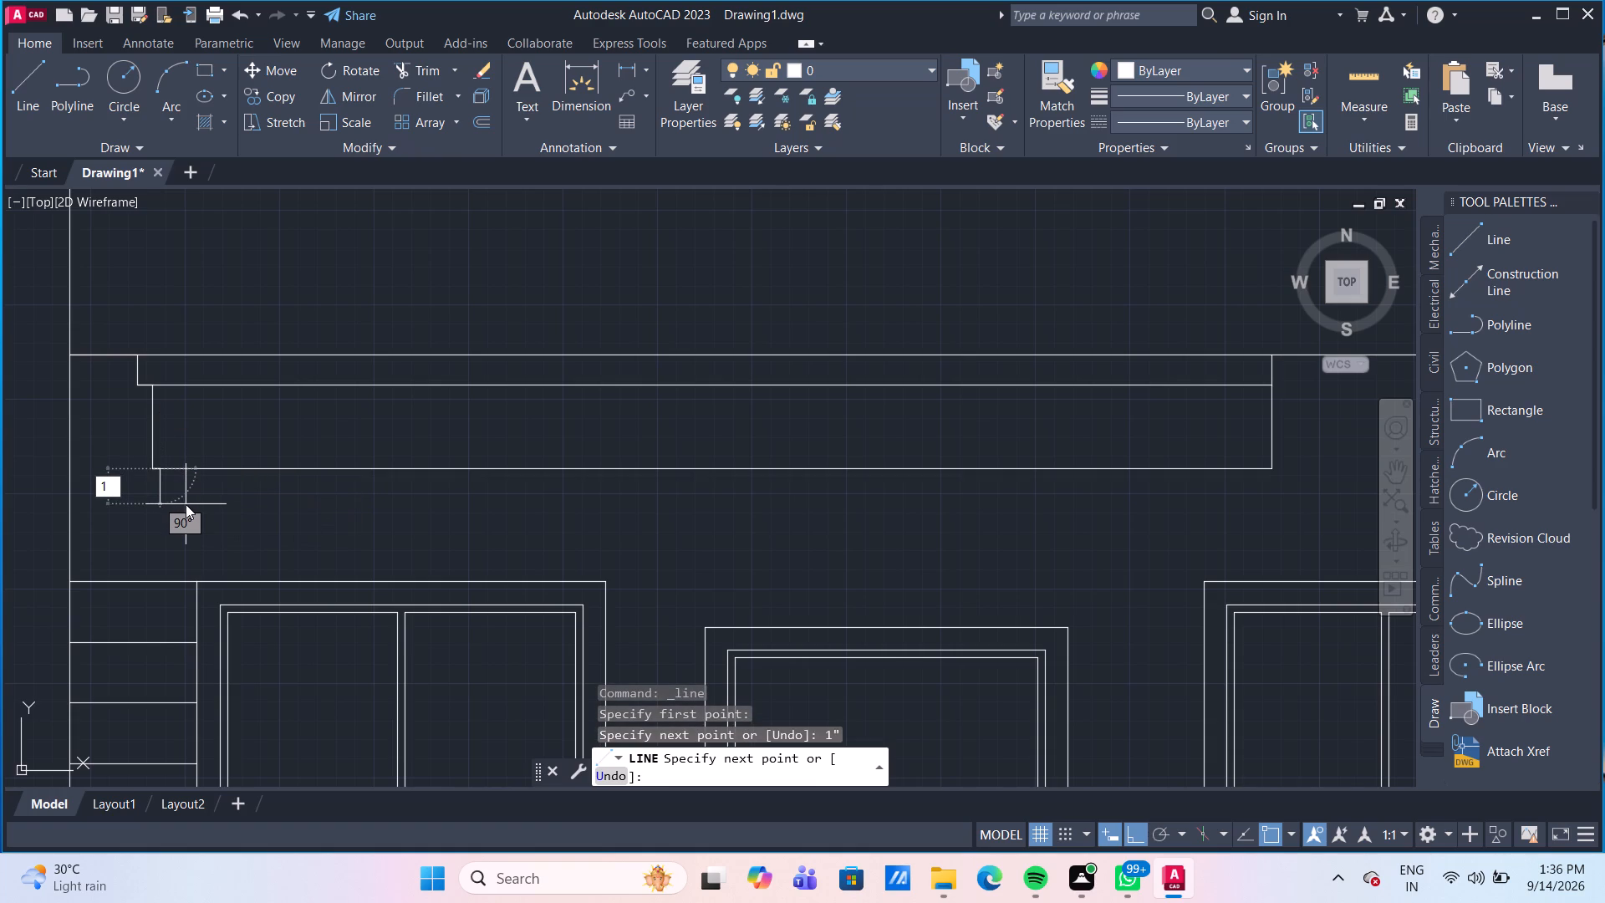
{"action": "key", "text": "shift+quotedbl"}
{"action": "key", "text": "Return"}
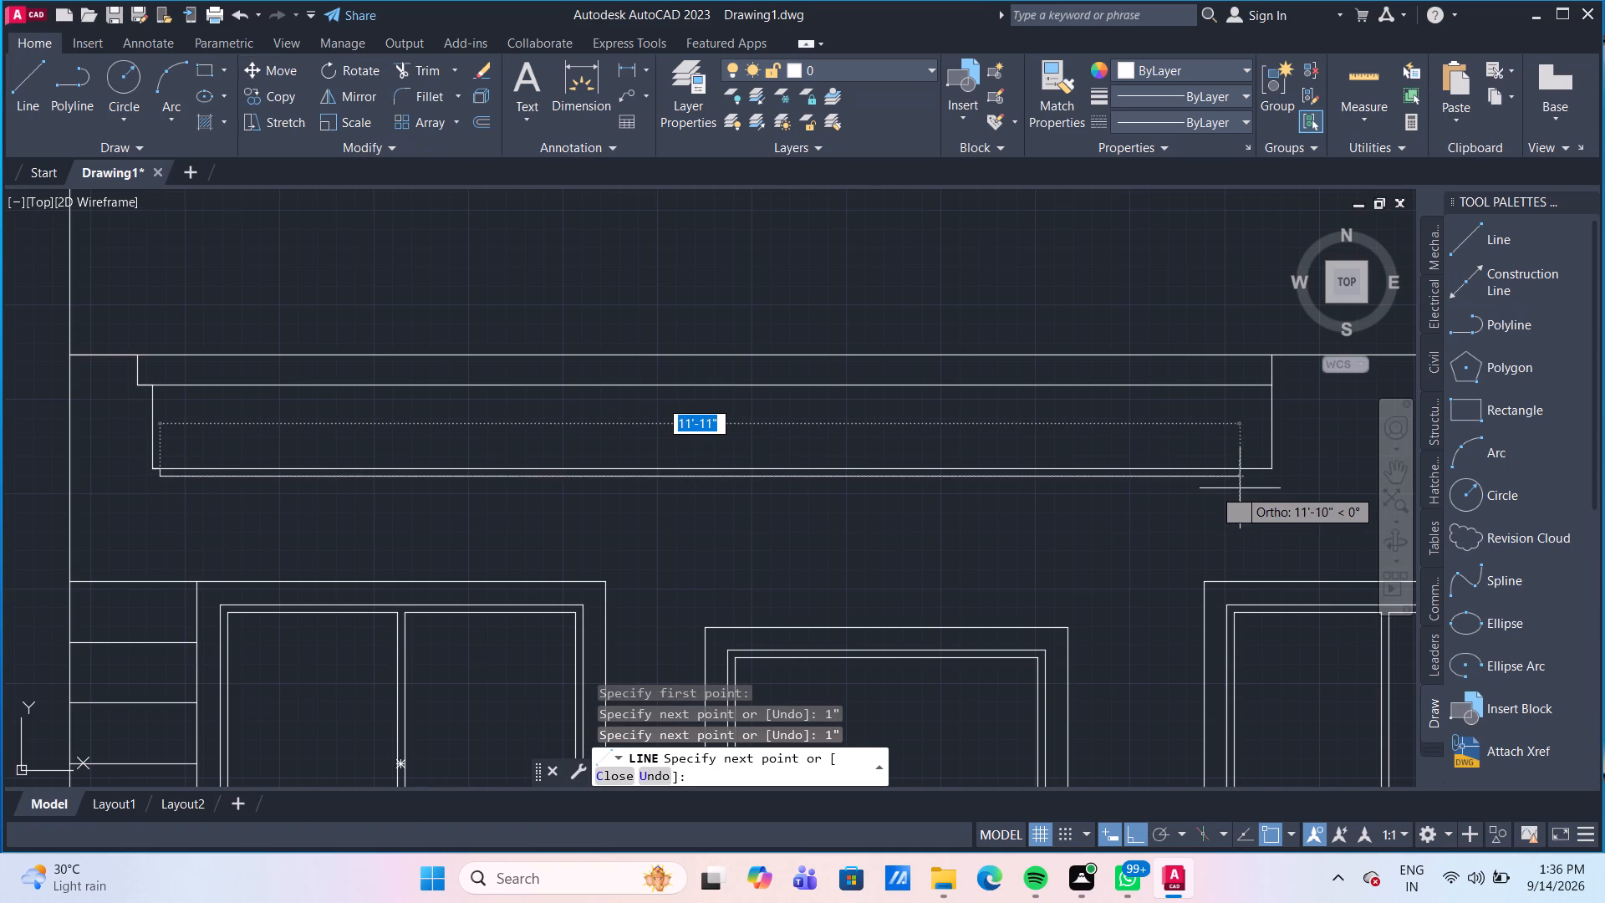
{"action": "middle_click_drag", "start_coordinate": [1256, 490], "coordinate": [1168, 499]}
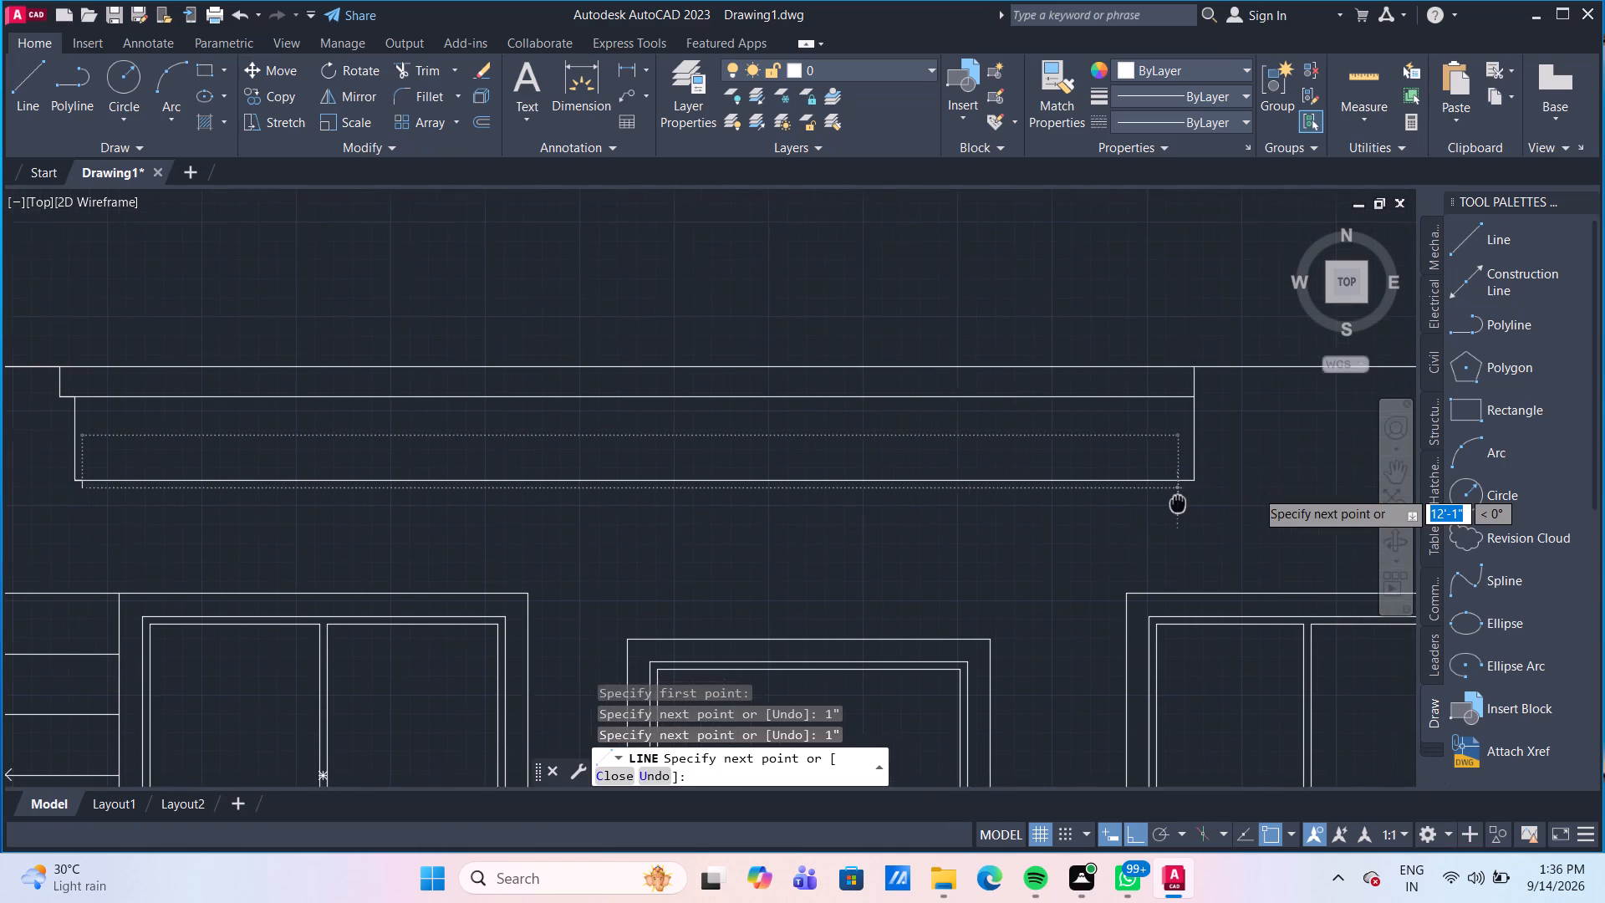
{"action": "middle_click_drag", "start_coordinate": [1168, 499], "coordinate": [1106, 496]}
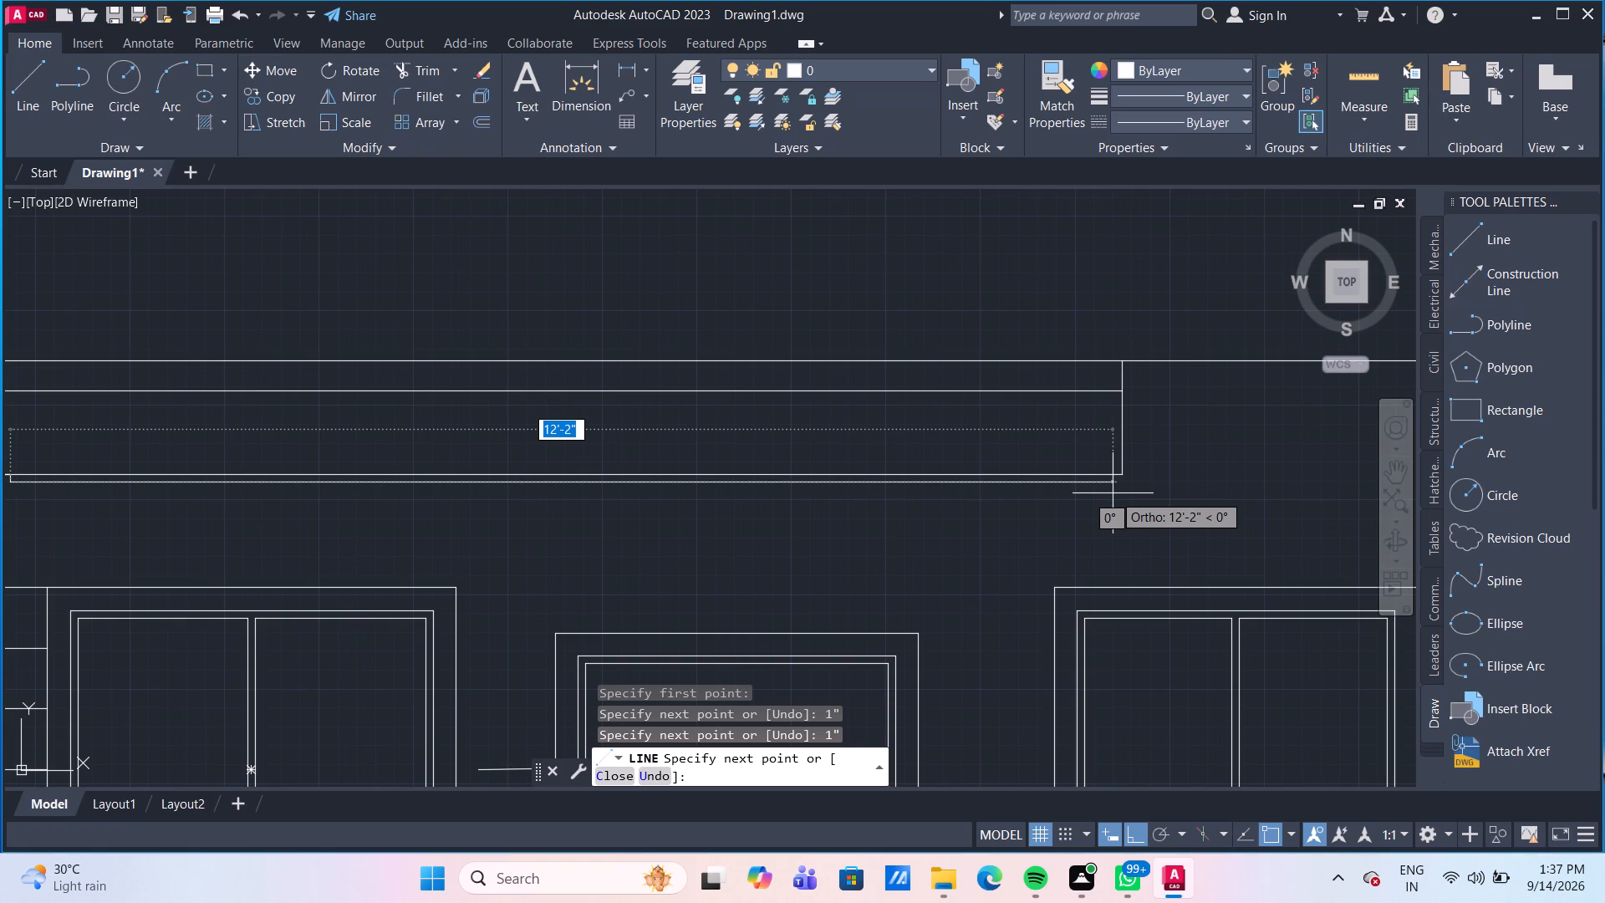
{"action": "type", "text": "12"}
{"action": "key", "text": "shift+quotedbl"}
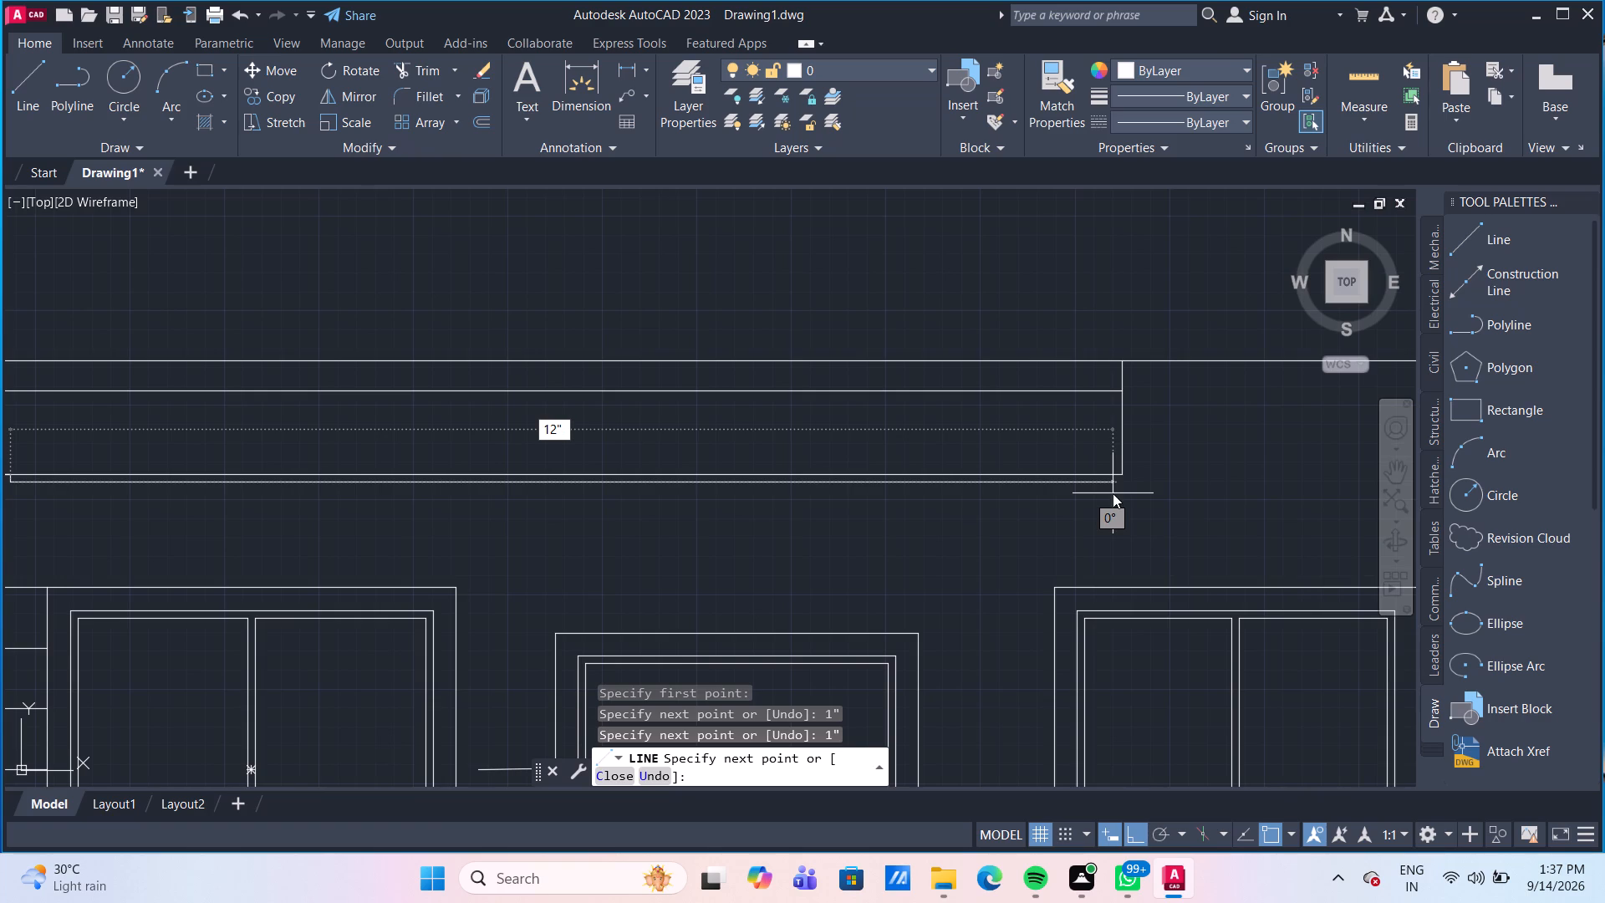
{"action": "key", "text": "BackSpace"}
{"action": "key", "text": "apostrophe"}
{"action": "key", "text": "2"}
{"action": "key", "text": "shift+quotedbl"}
{"action": "key", "text": "Return"}
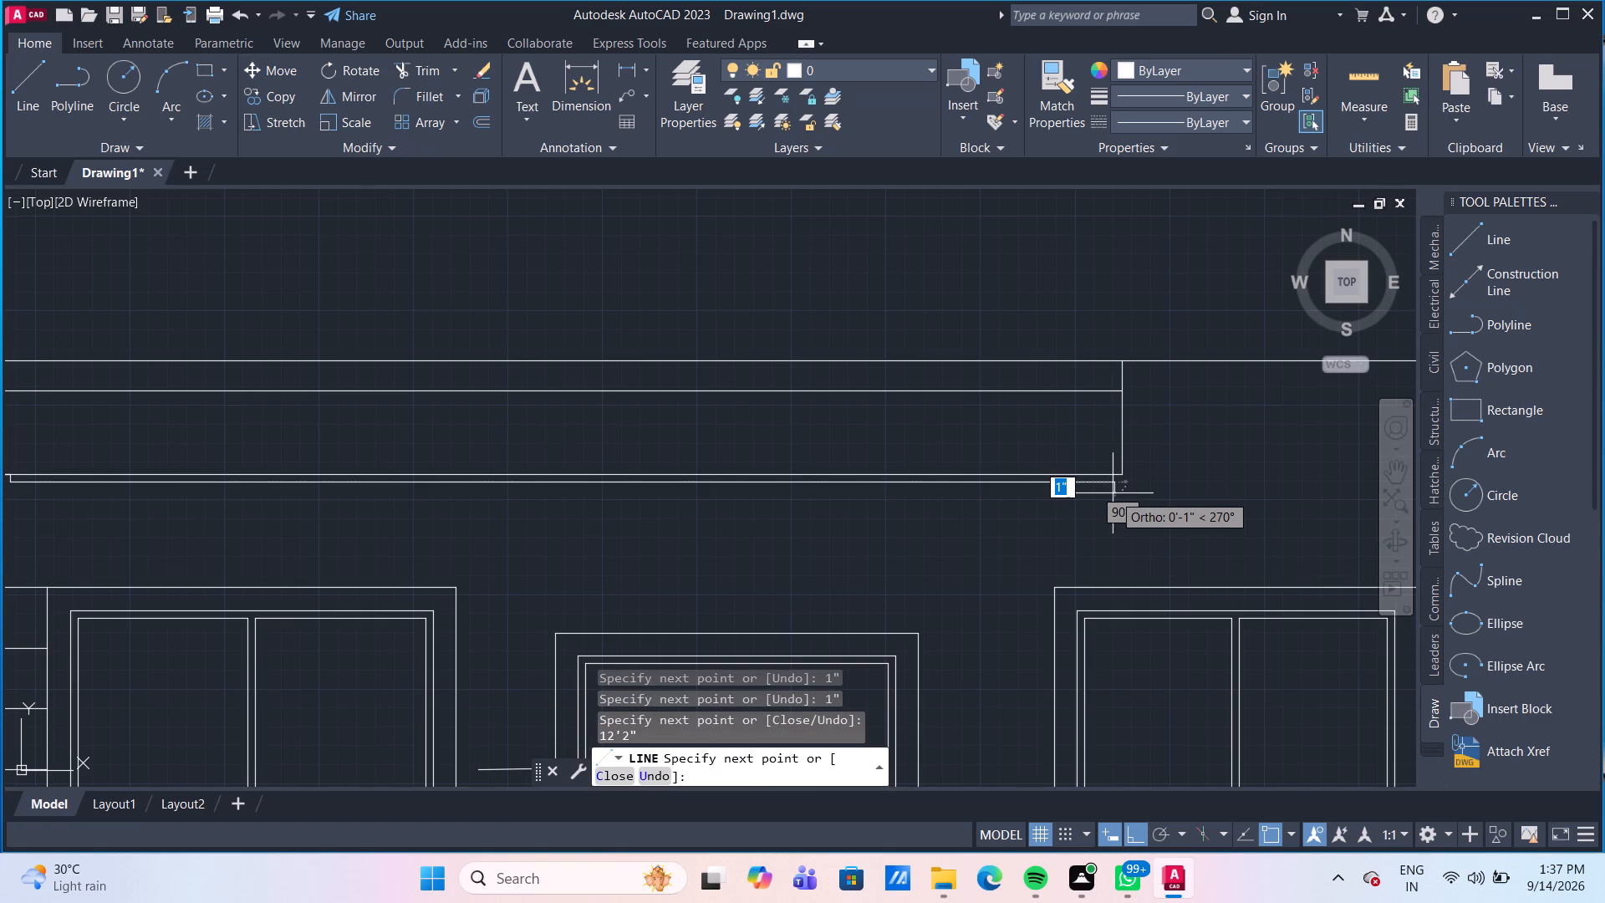
{"action": "scroll", "coordinate": [1114, 487], "scroll_direction": "up", "scroll_amount": 3}
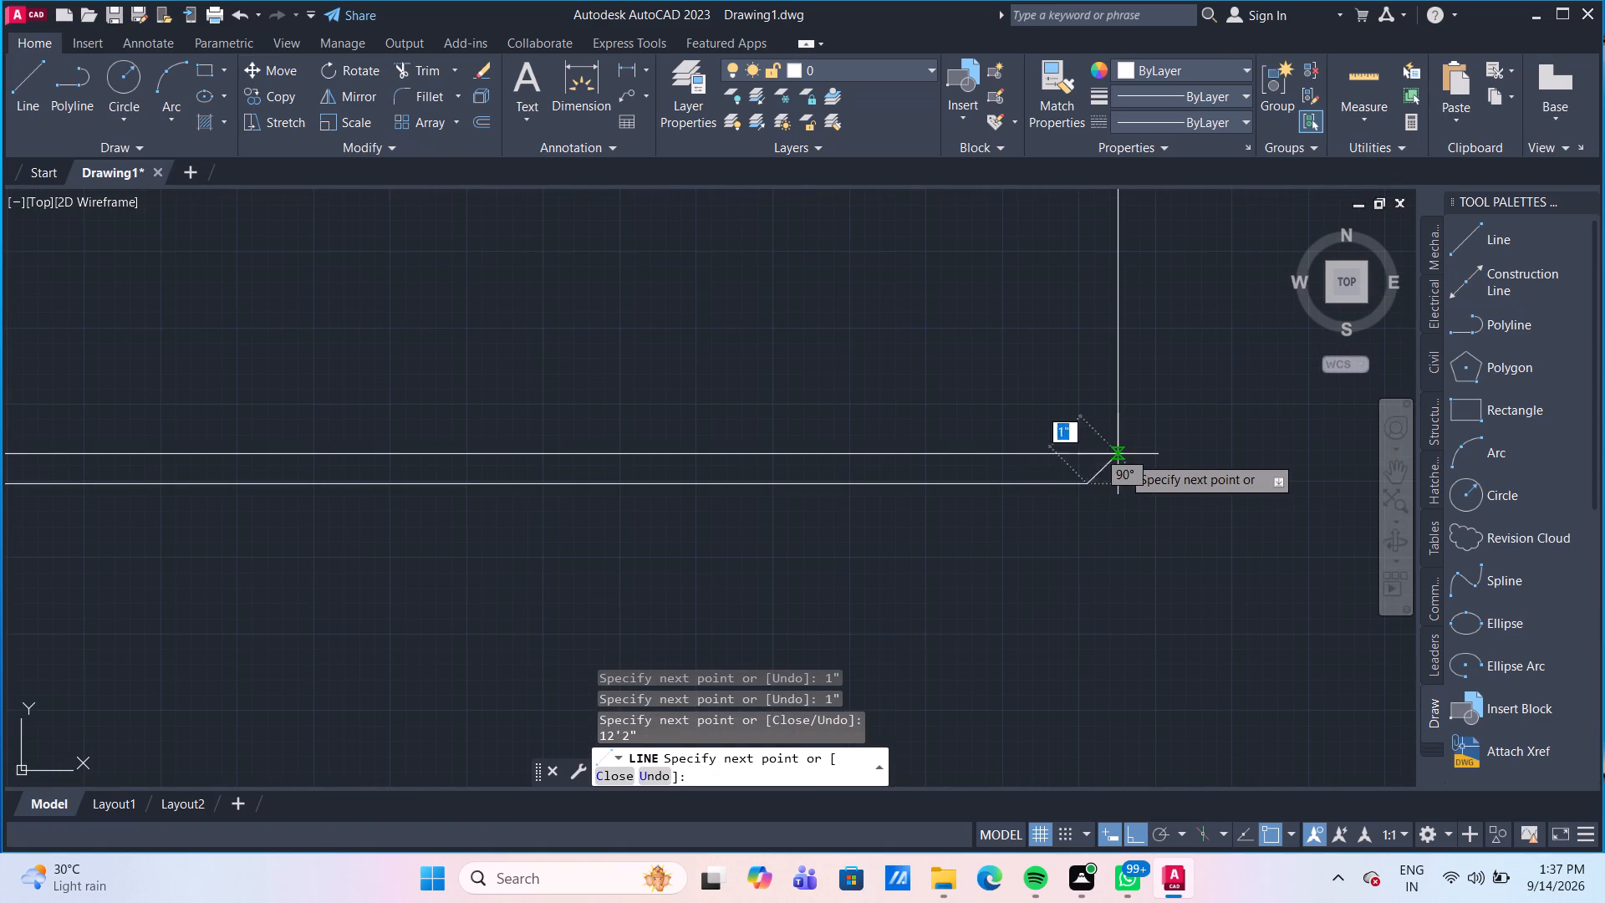
{"action": "left_click", "coordinate": [1122, 456]}
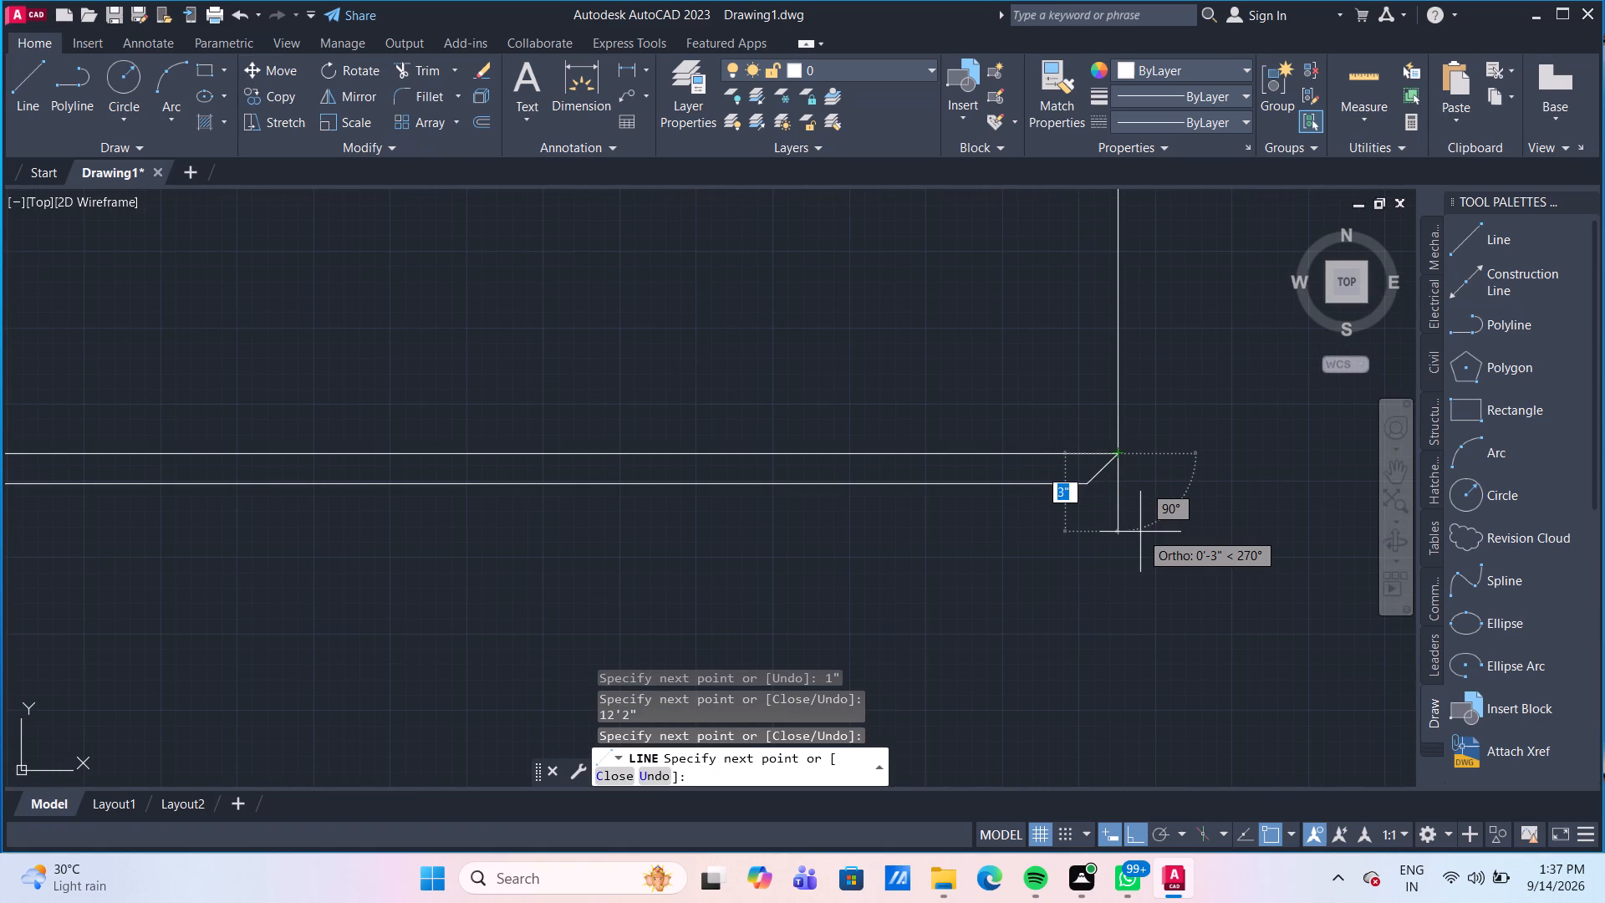
{"action": "key", "text": "Return"}
Draw a vertical line about 10' long from the first band's top-left corner on the first-floor line, perpendicular to the horizontal line above.
{"action": "scroll", "coordinate": [1140, 532], "scroll_direction": "down", "scroll_amount": 2}
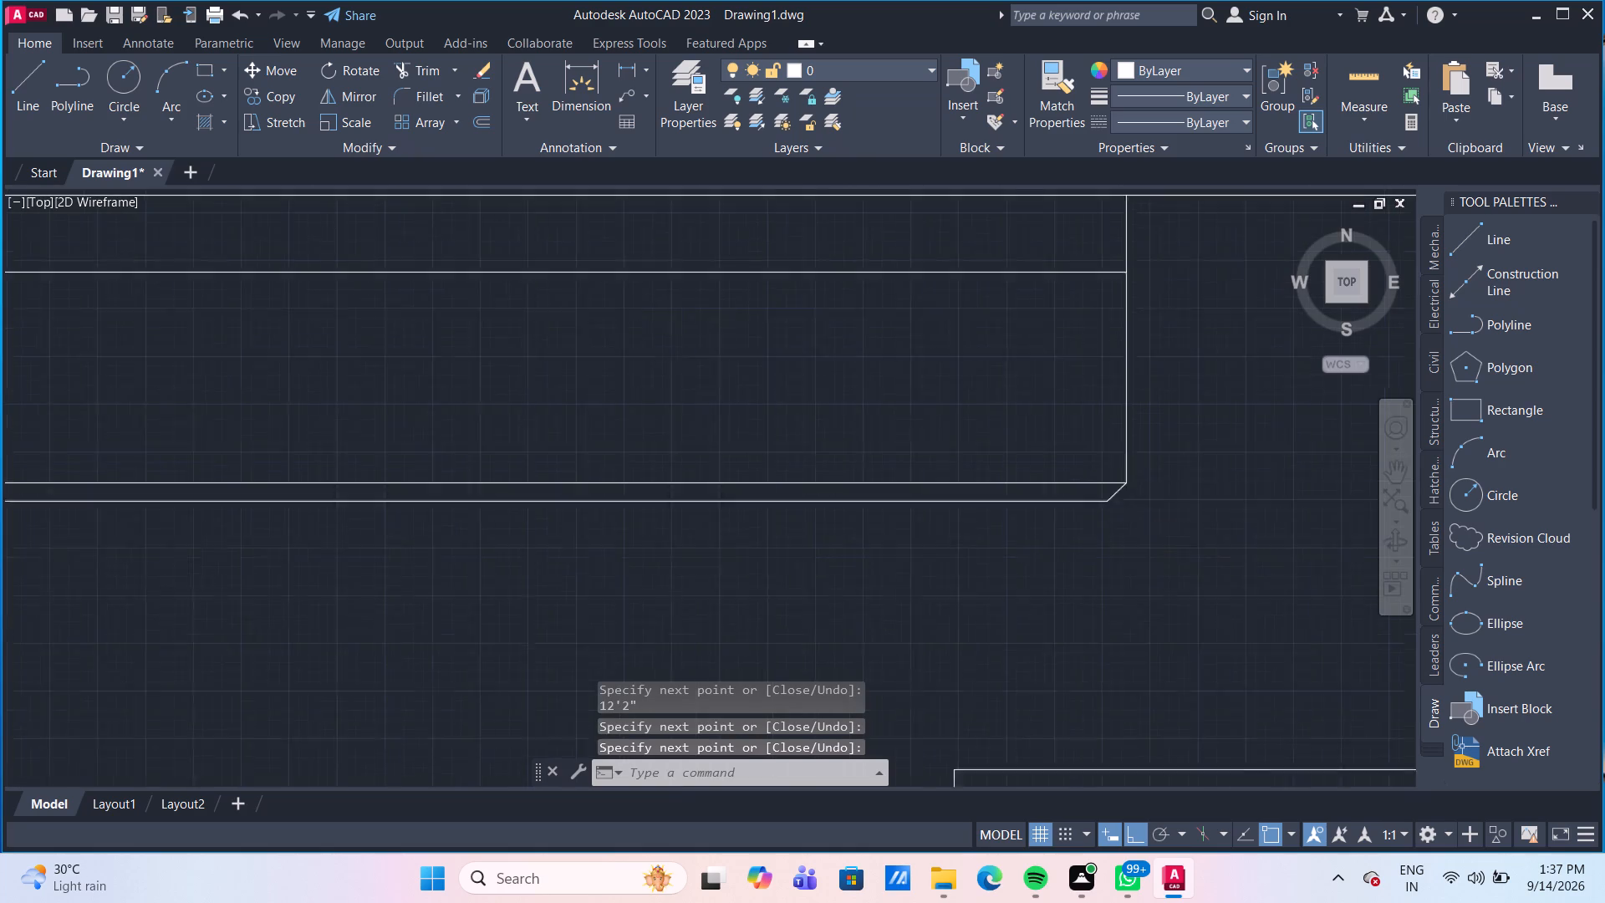
{"action": "scroll", "coordinate": [1140, 532], "scroll_direction": "down", "scroll_amount": 2}
{"action": "scroll", "coordinate": [1159, 461], "scroll_direction": "up", "scroll_amount": 2}
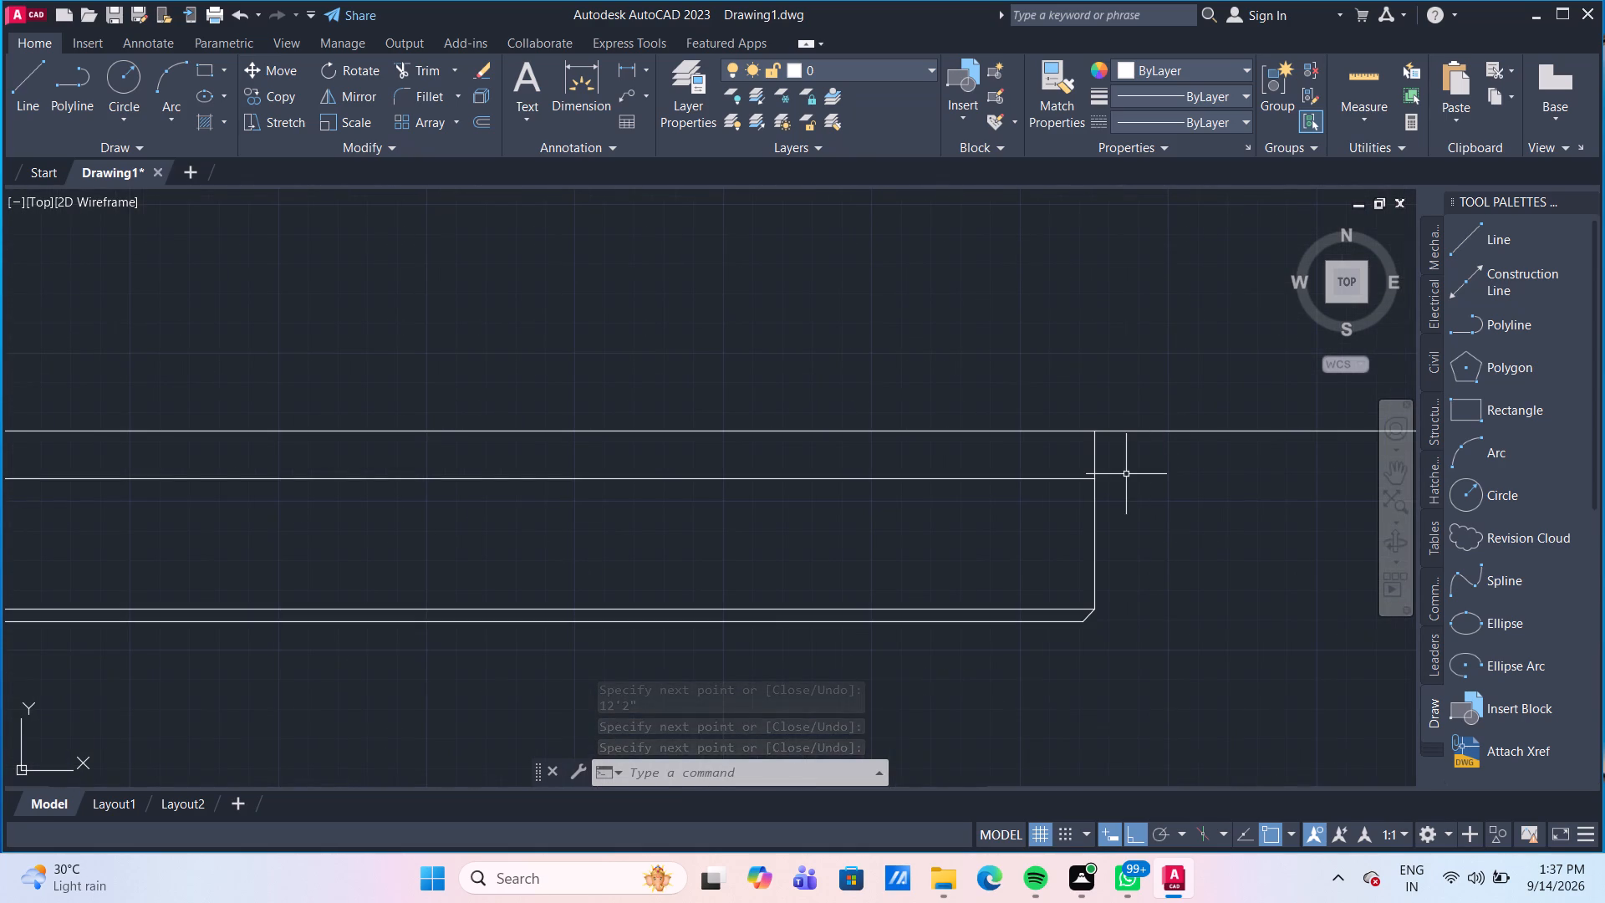
{"action": "scroll", "coordinate": [1126, 474], "scroll_direction": "down", "scroll_amount": 2}
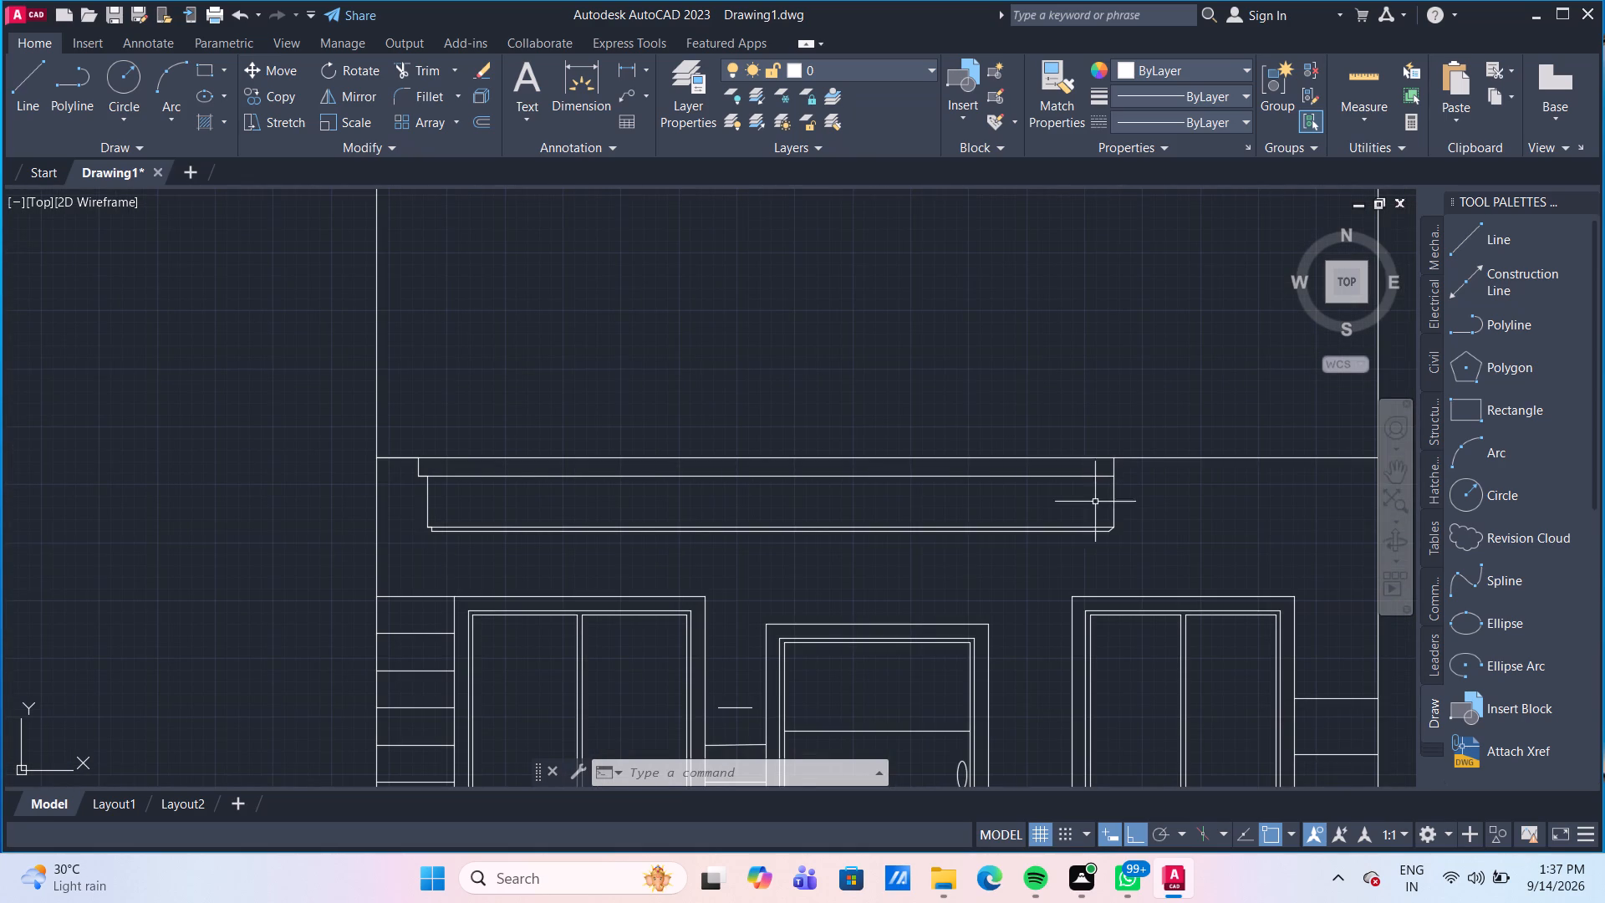
{"action": "scroll", "coordinate": [911, 544], "scroll_direction": "down", "scroll_amount": 1}
{"action": "middle_click_drag", "start_coordinate": [804, 561], "coordinate": [806, 559]}
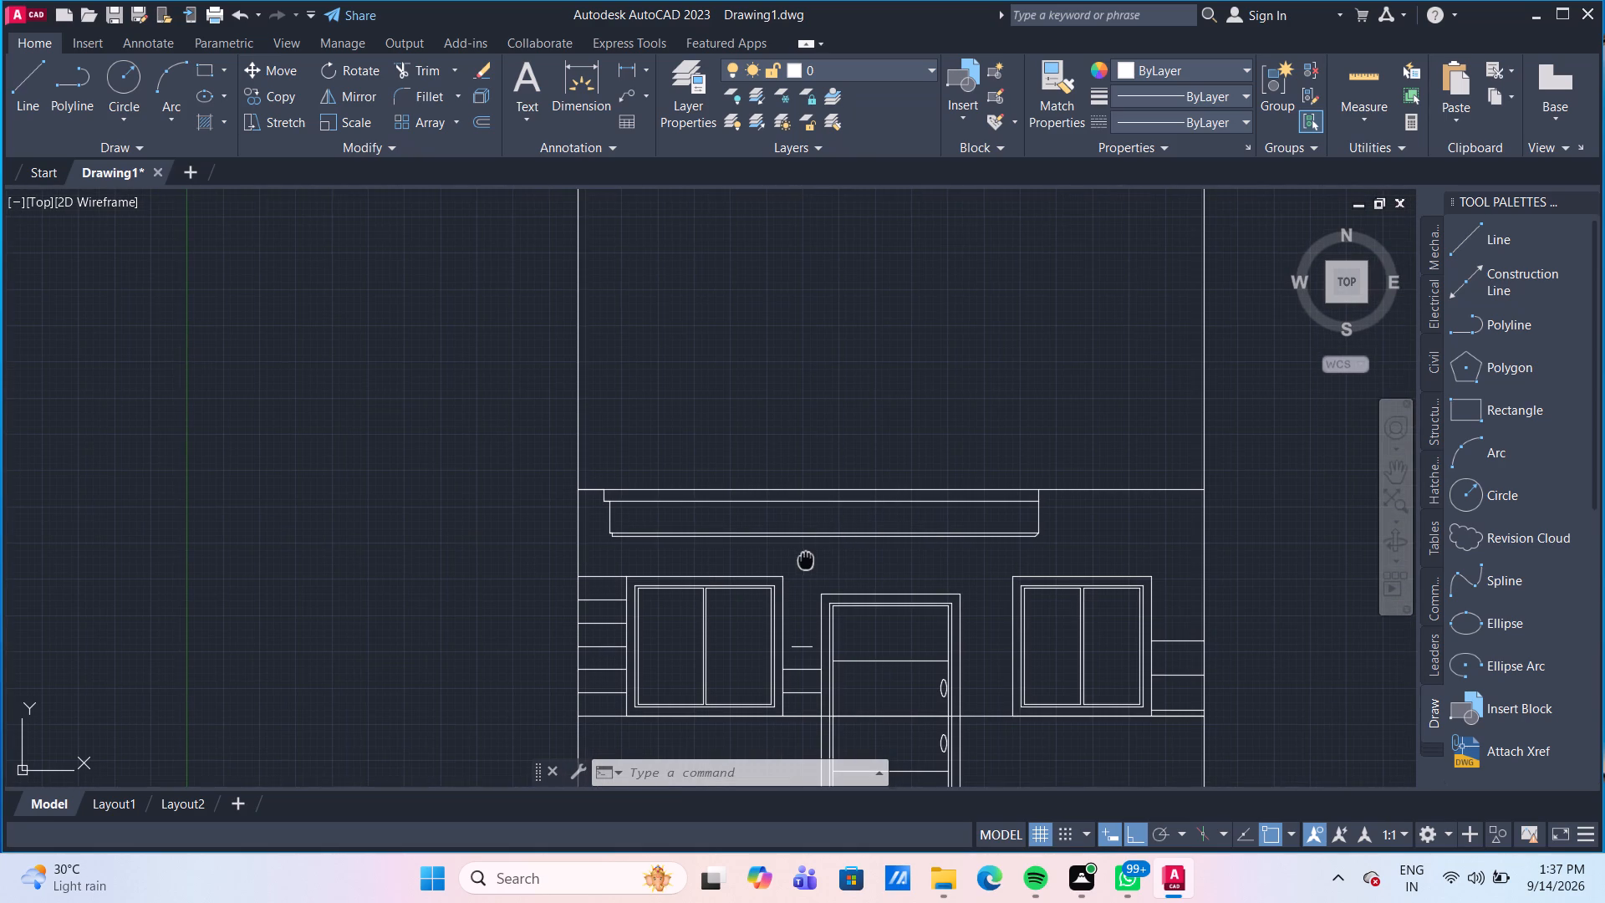
{"action": "middle_click_drag", "start_coordinate": [806, 559], "coordinate": [807, 522]}
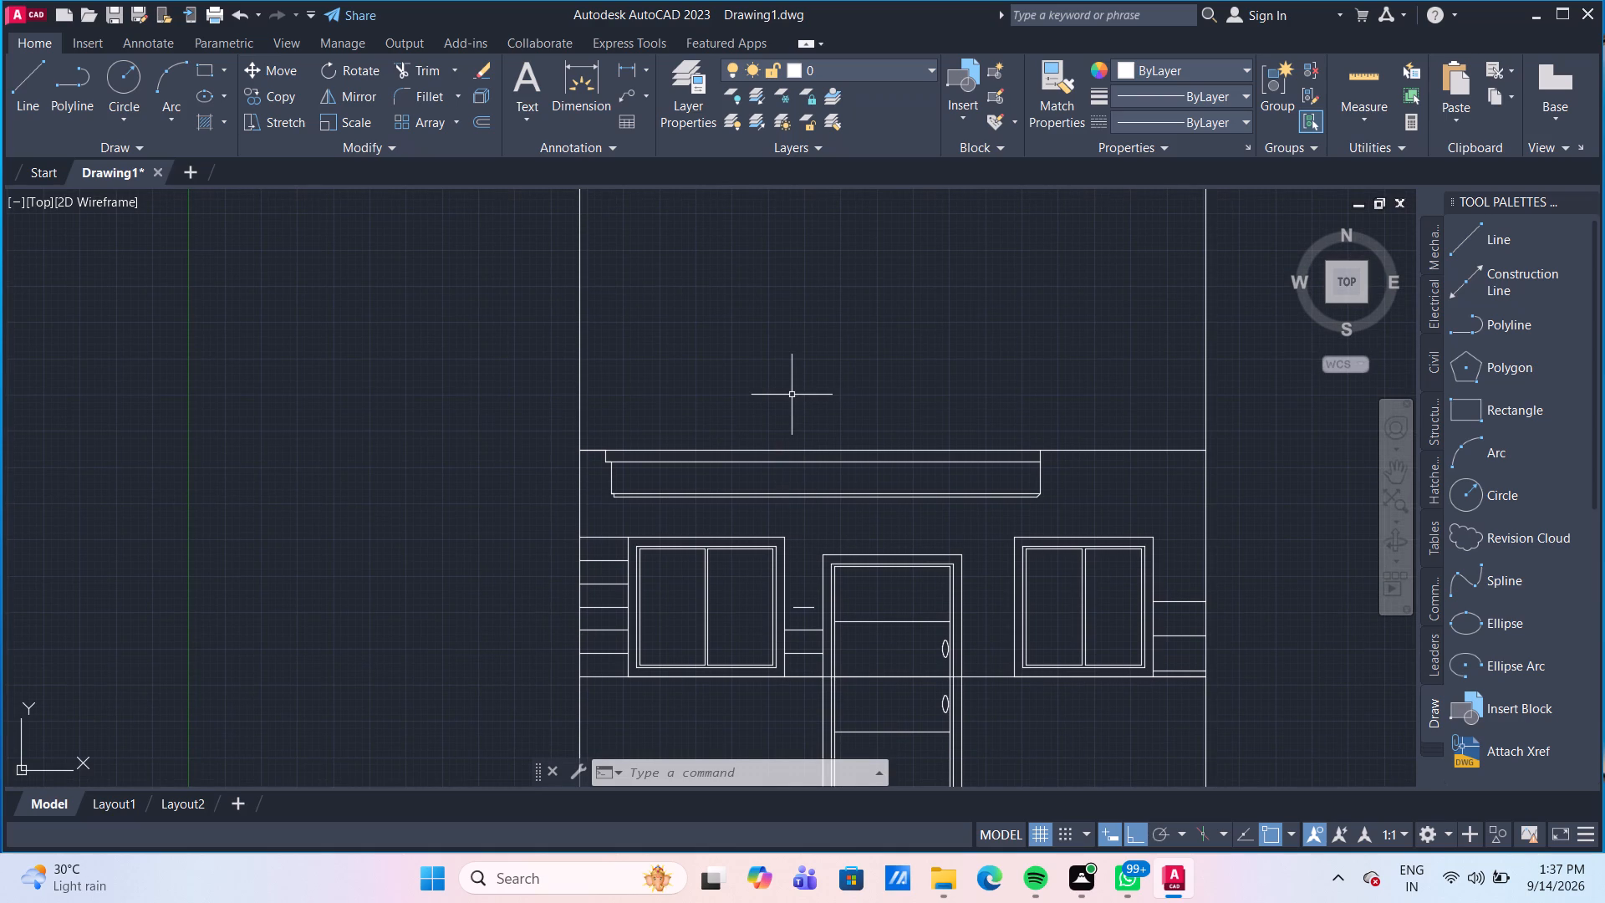
{"action": "middle_click_drag", "start_coordinate": [807, 380], "coordinate": [841, 468]}
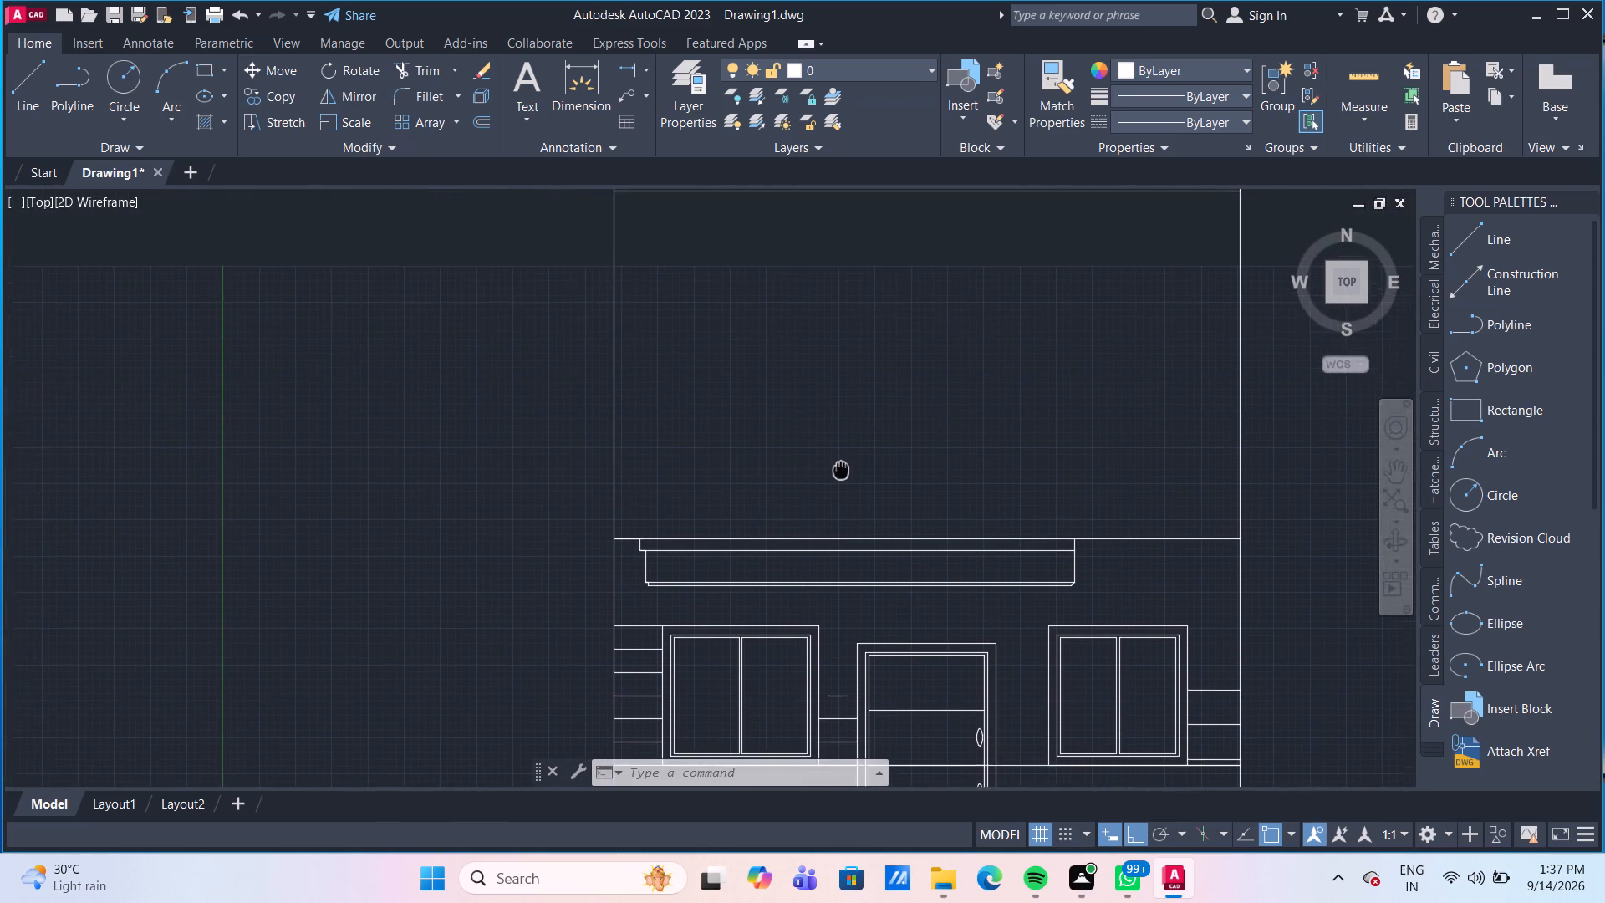
{"action": "middle_click_drag", "start_coordinate": [841, 468], "coordinate": [838, 499]}
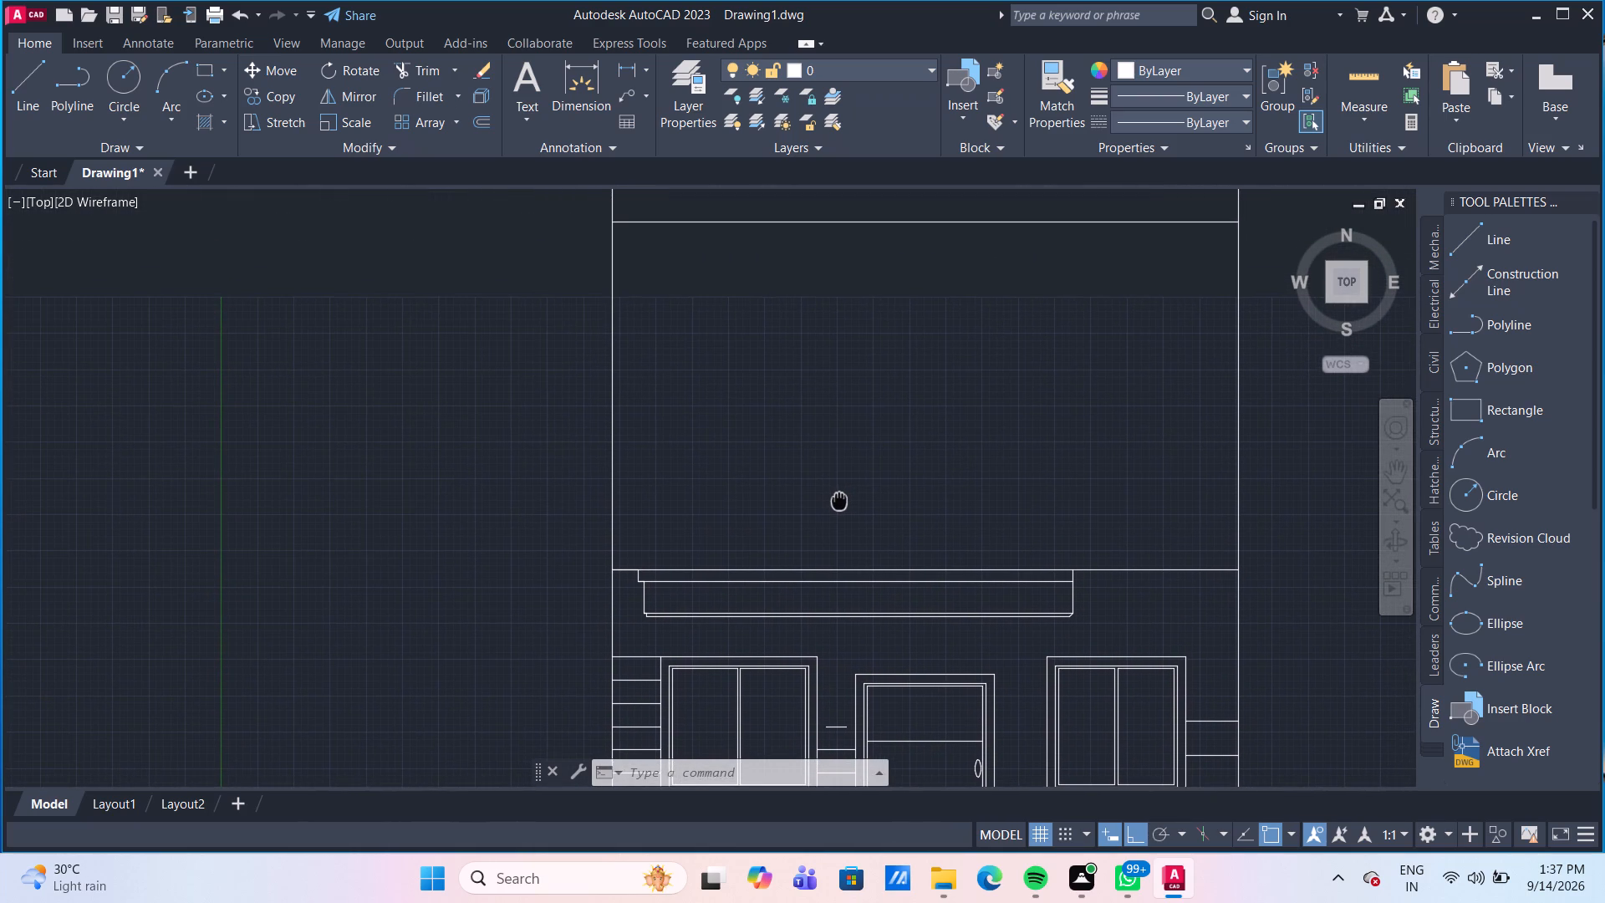
{"action": "middle_click_drag", "start_coordinate": [838, 499], "coordinate": [855, 496]}
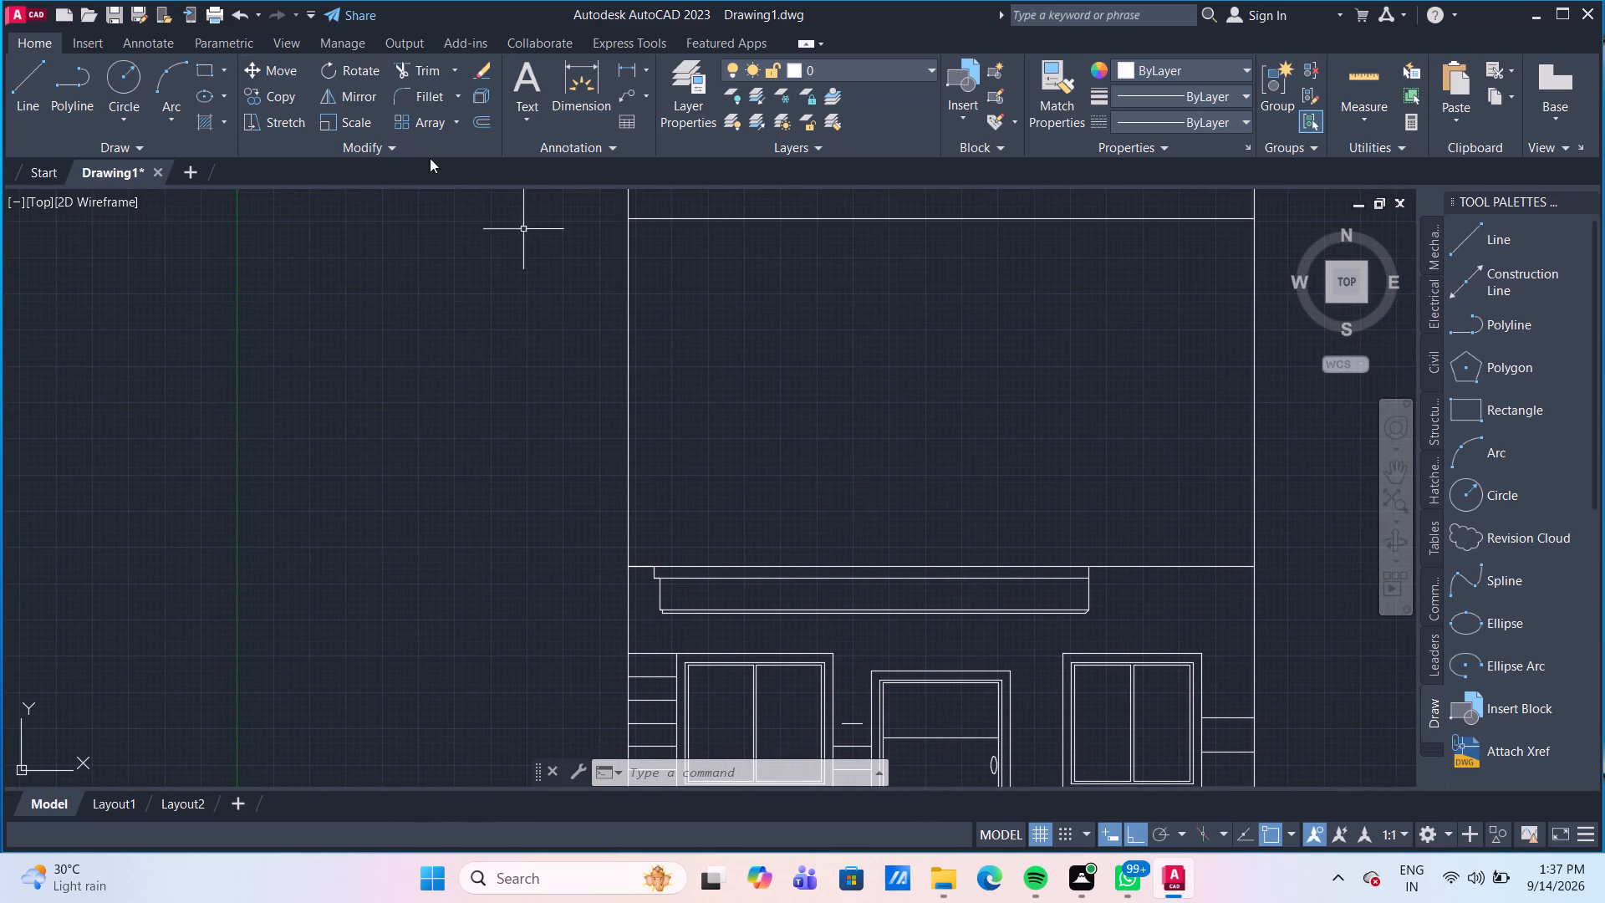
{"action": "left_click", "coordinate": [24, 86]}
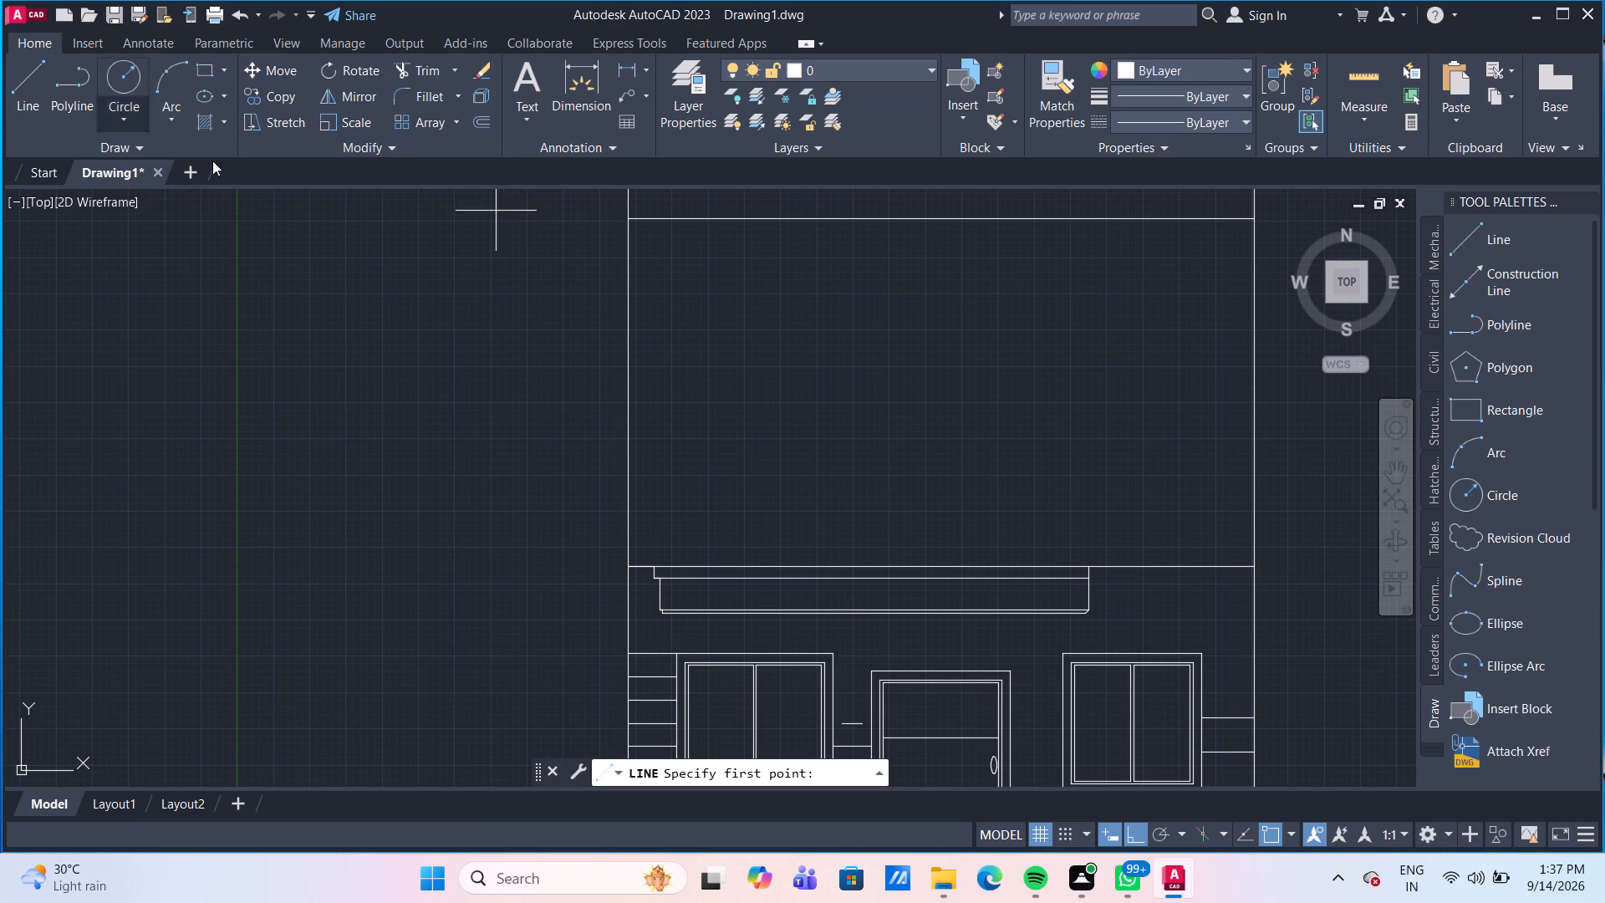
{"action": "left_click", "coordinate": [653, 562]}
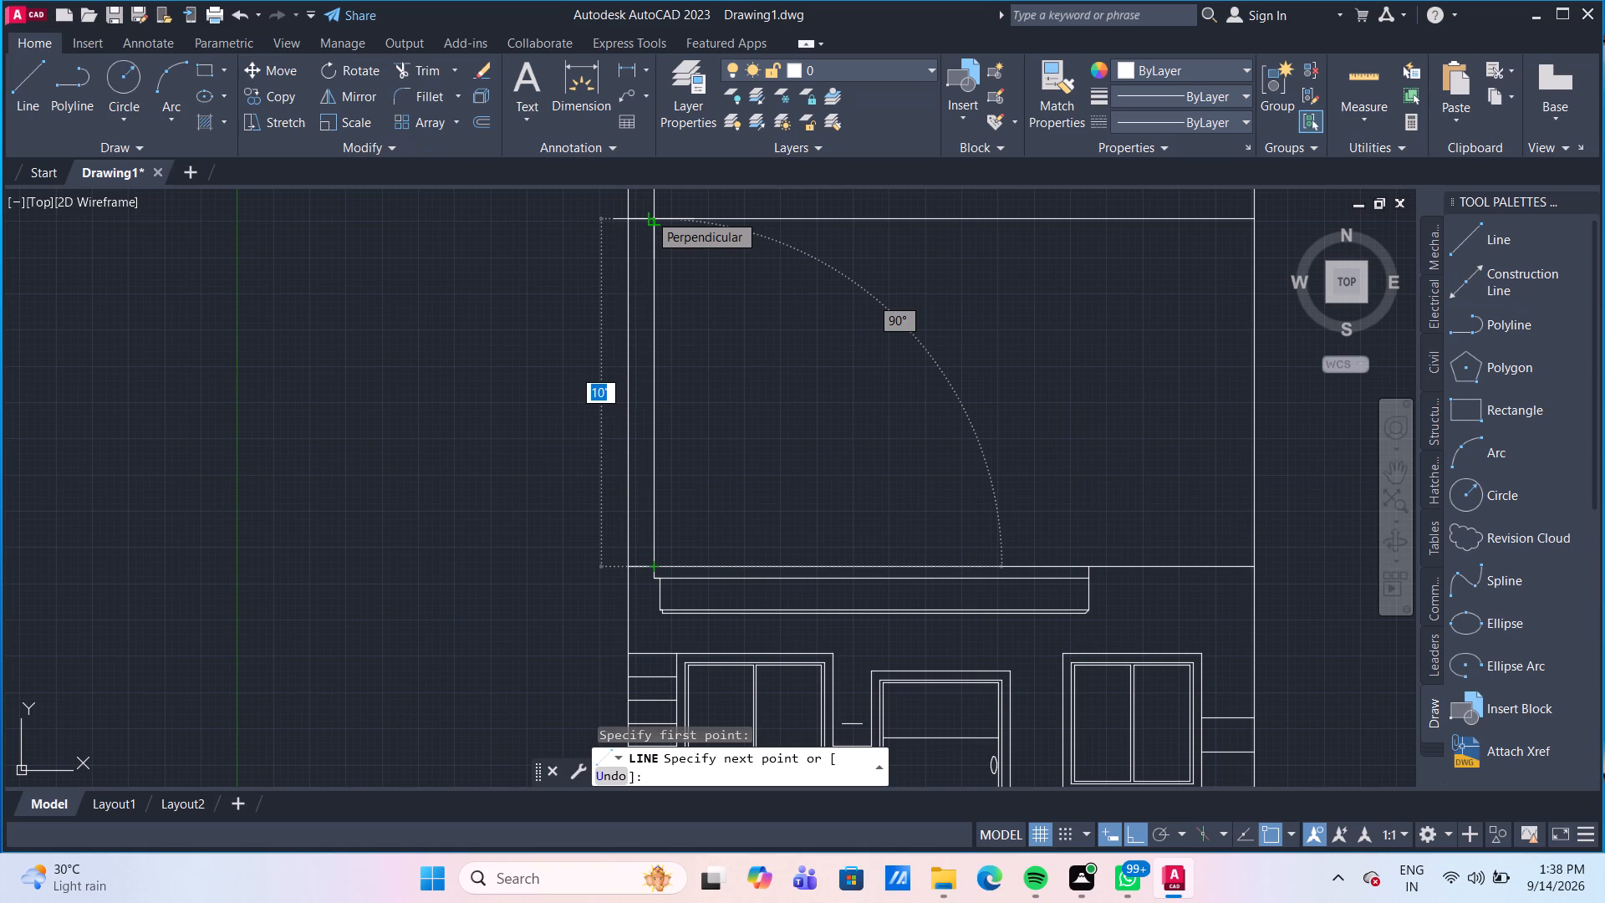
{"action": "left_click", "coordinate": [649, 213]}
{"action": "key", "text": "Return"}
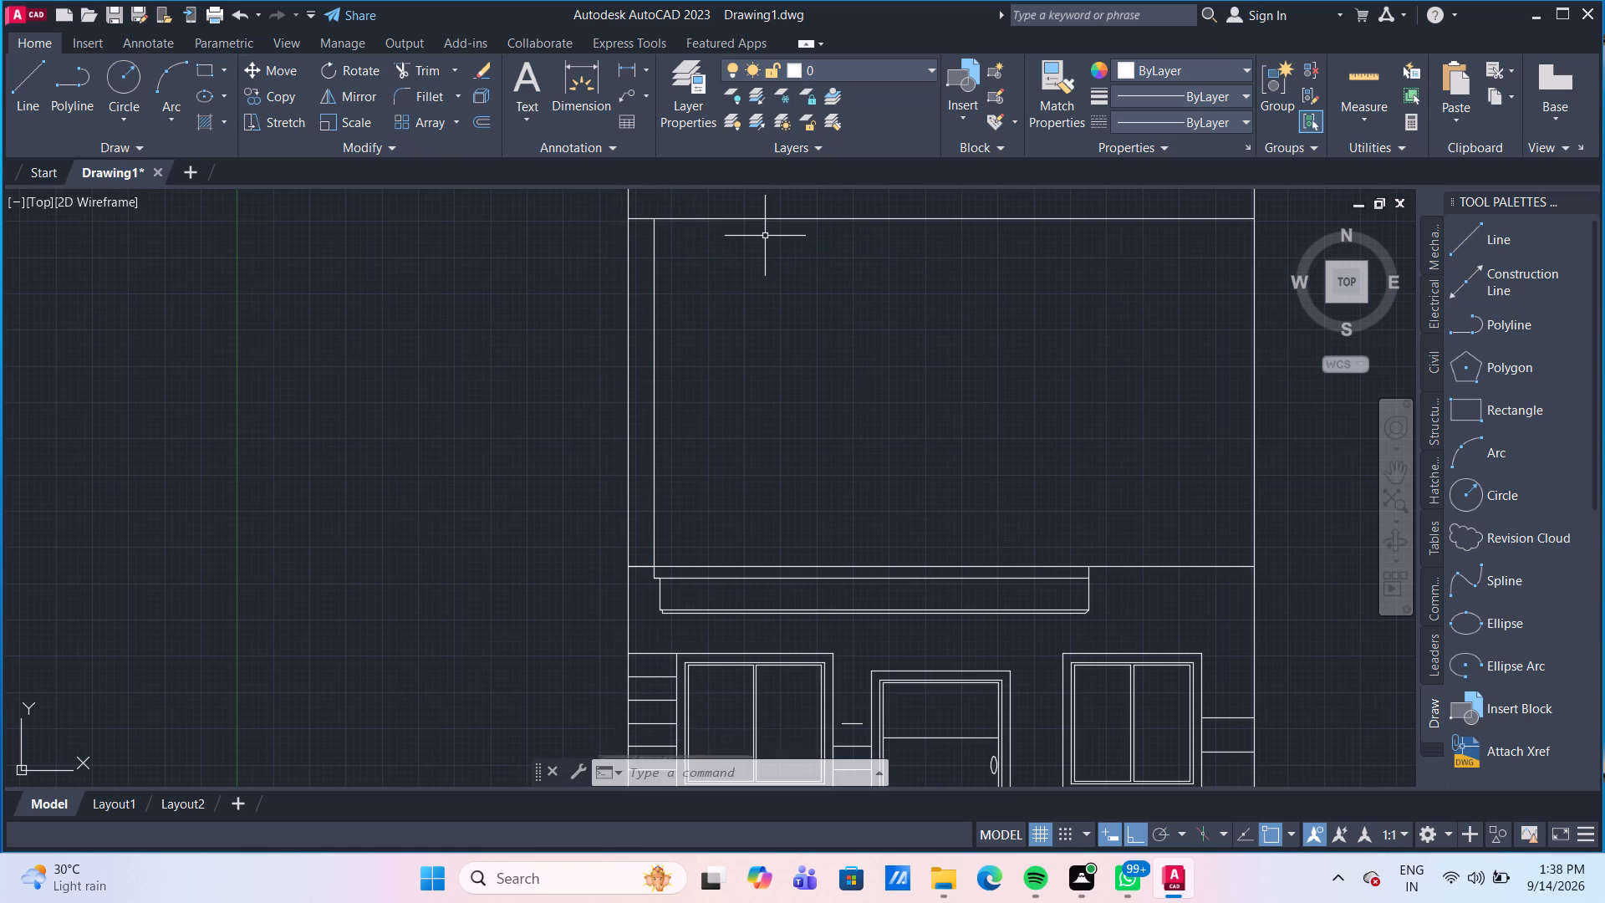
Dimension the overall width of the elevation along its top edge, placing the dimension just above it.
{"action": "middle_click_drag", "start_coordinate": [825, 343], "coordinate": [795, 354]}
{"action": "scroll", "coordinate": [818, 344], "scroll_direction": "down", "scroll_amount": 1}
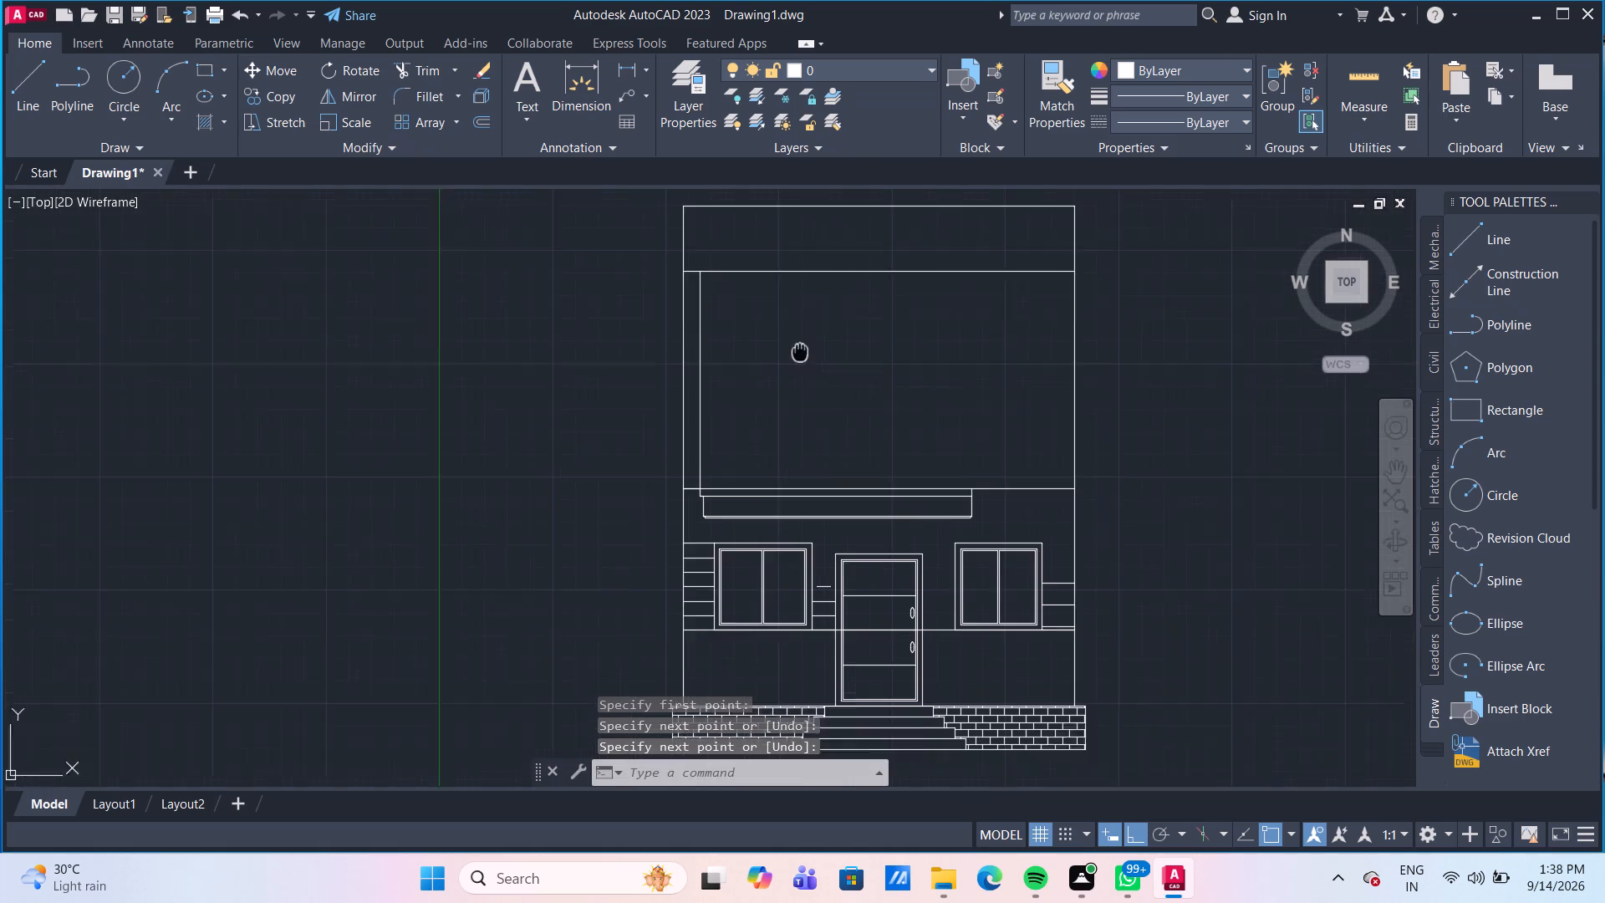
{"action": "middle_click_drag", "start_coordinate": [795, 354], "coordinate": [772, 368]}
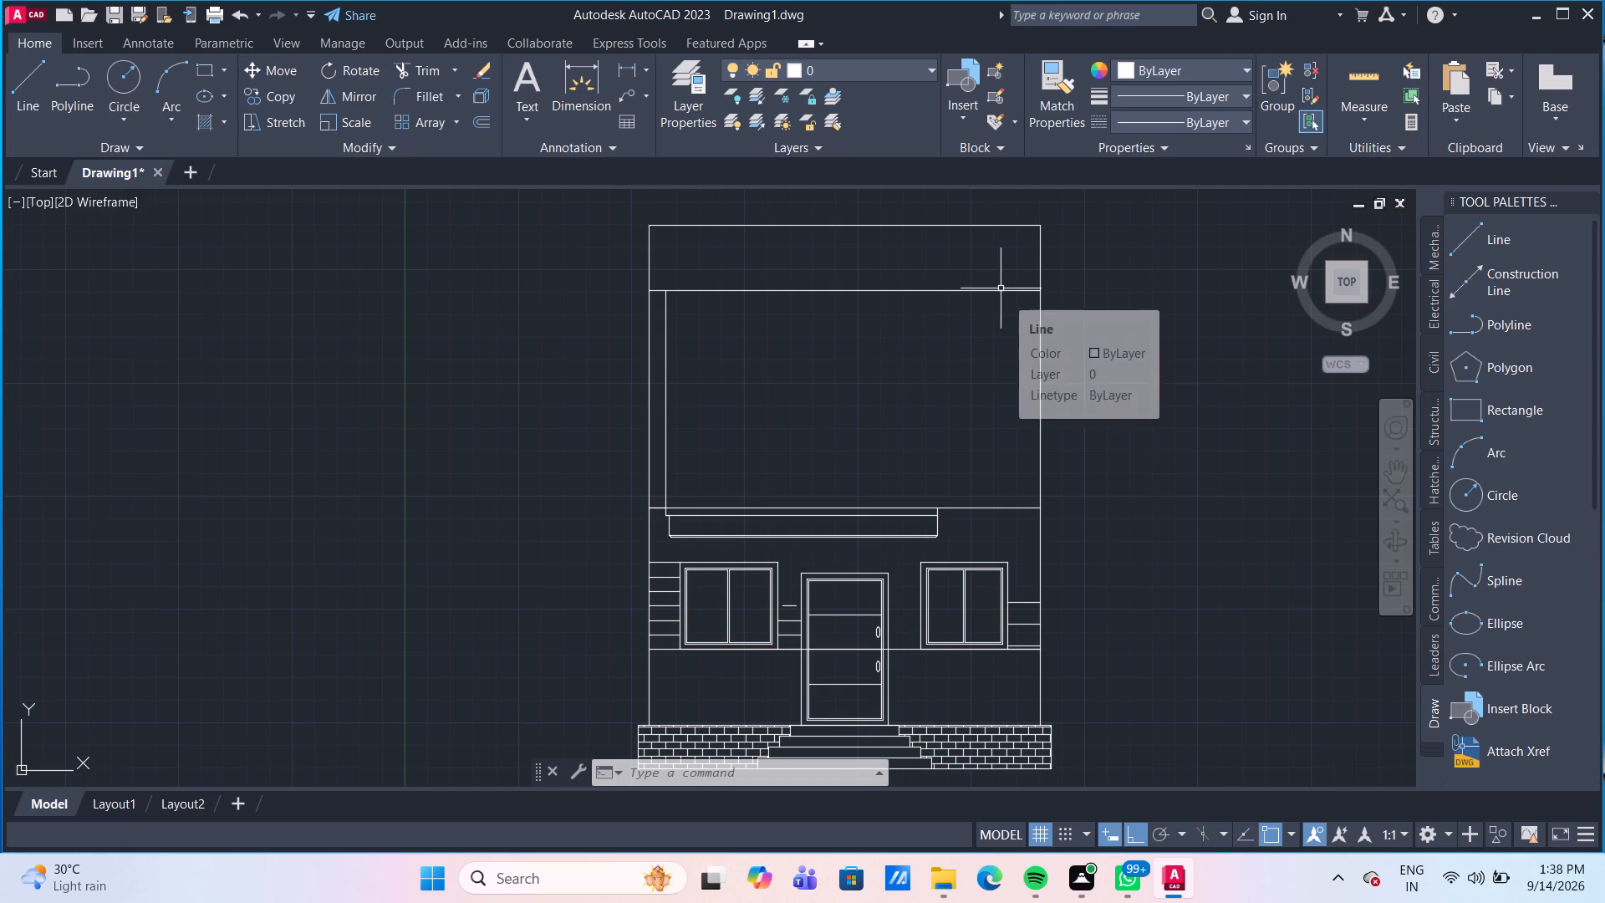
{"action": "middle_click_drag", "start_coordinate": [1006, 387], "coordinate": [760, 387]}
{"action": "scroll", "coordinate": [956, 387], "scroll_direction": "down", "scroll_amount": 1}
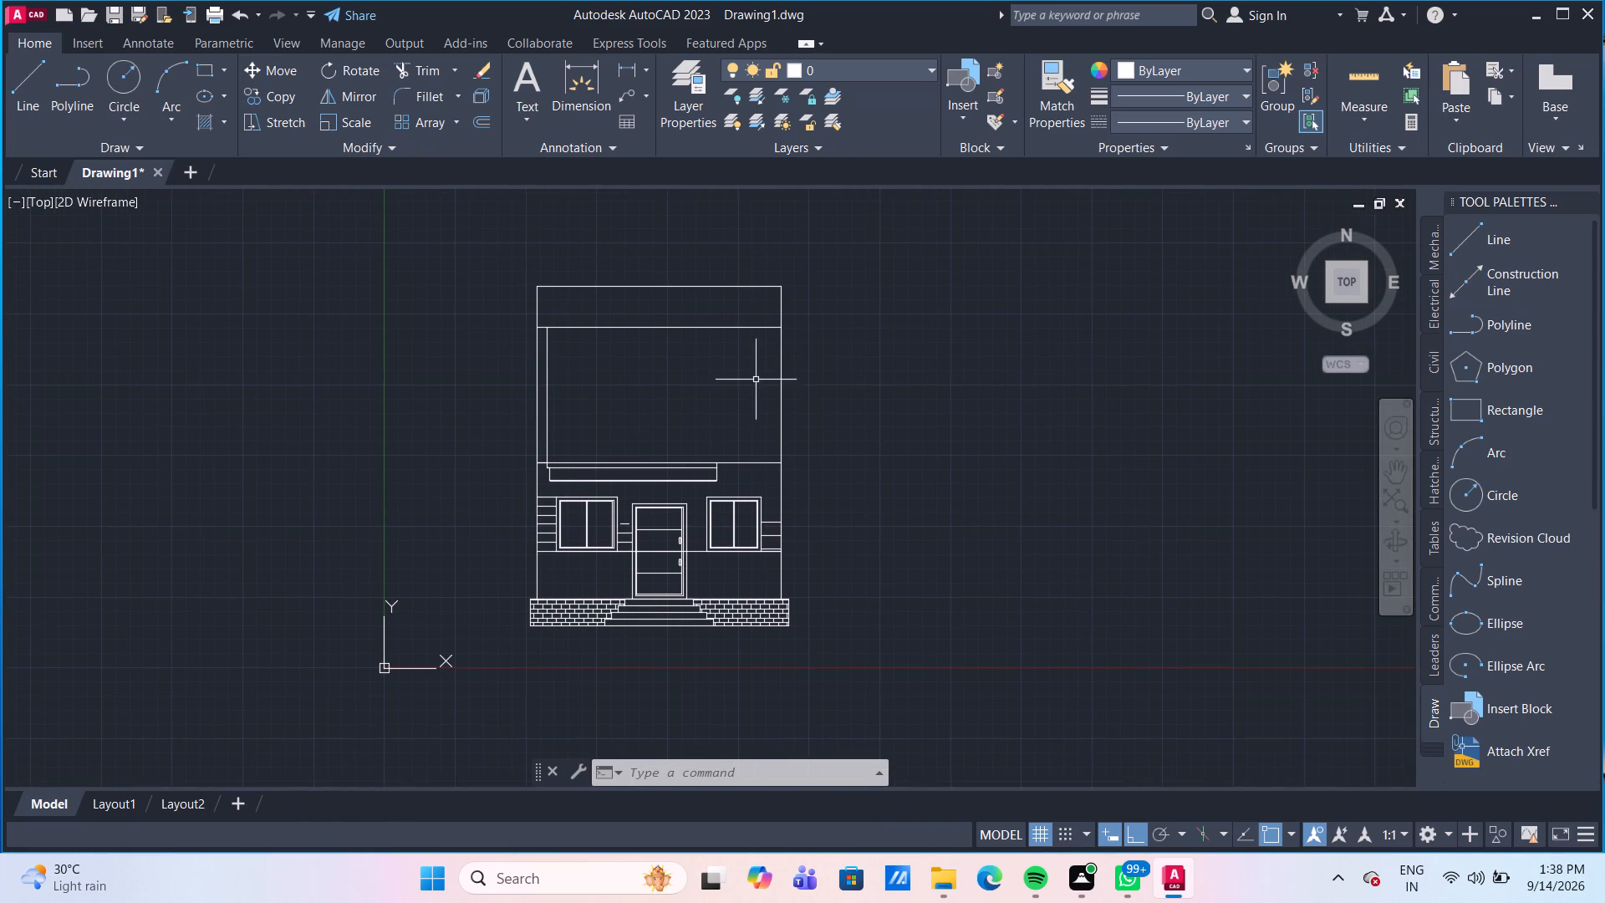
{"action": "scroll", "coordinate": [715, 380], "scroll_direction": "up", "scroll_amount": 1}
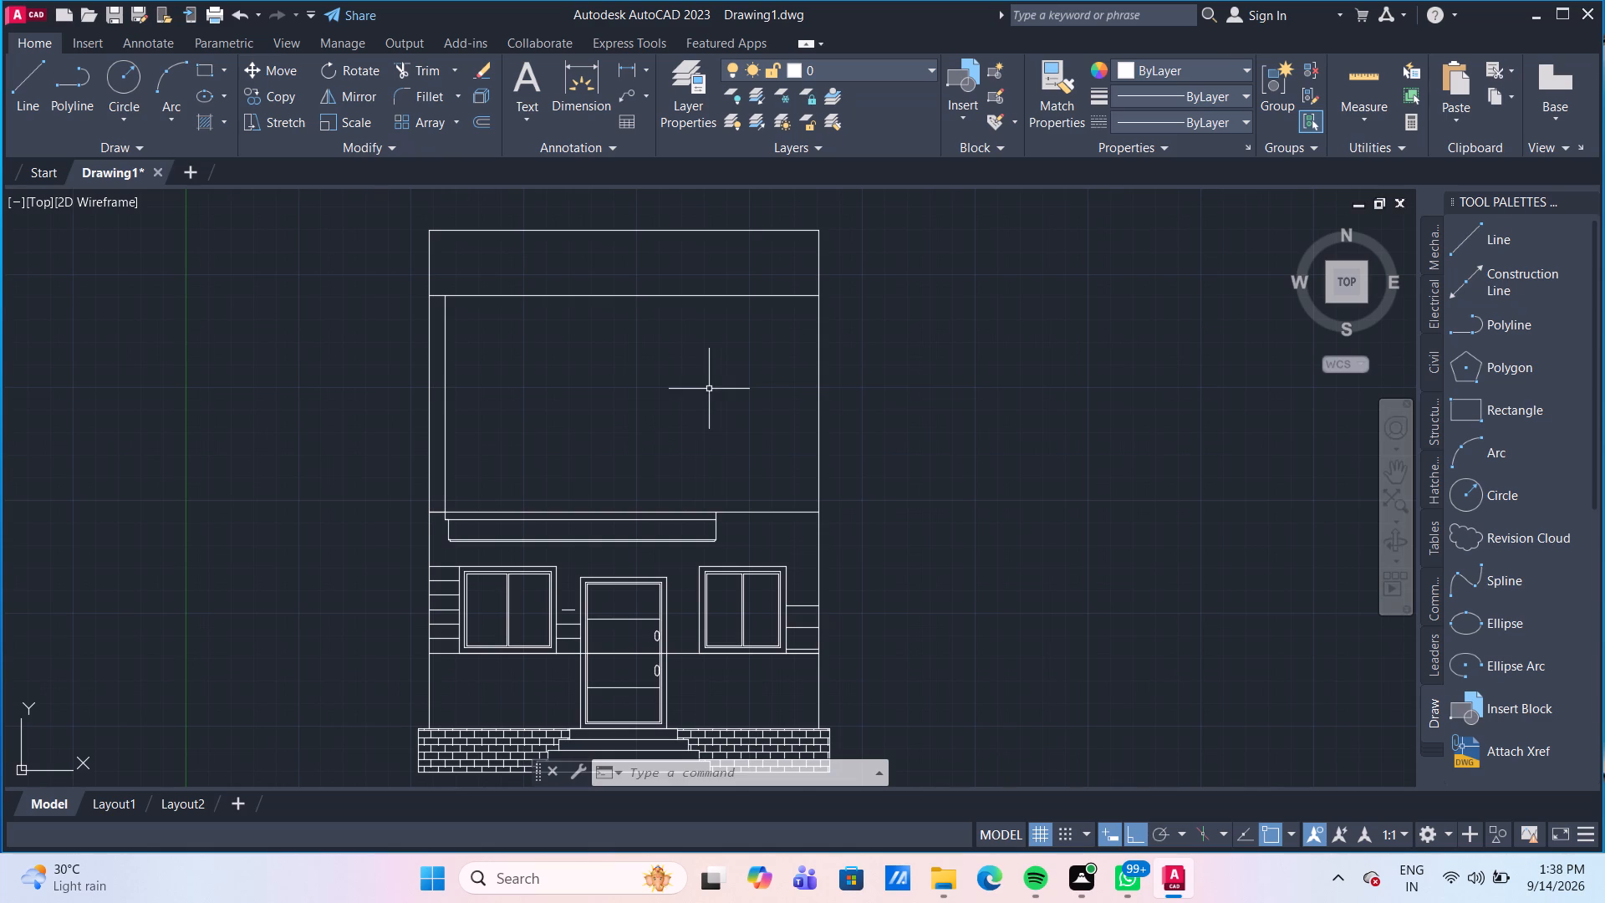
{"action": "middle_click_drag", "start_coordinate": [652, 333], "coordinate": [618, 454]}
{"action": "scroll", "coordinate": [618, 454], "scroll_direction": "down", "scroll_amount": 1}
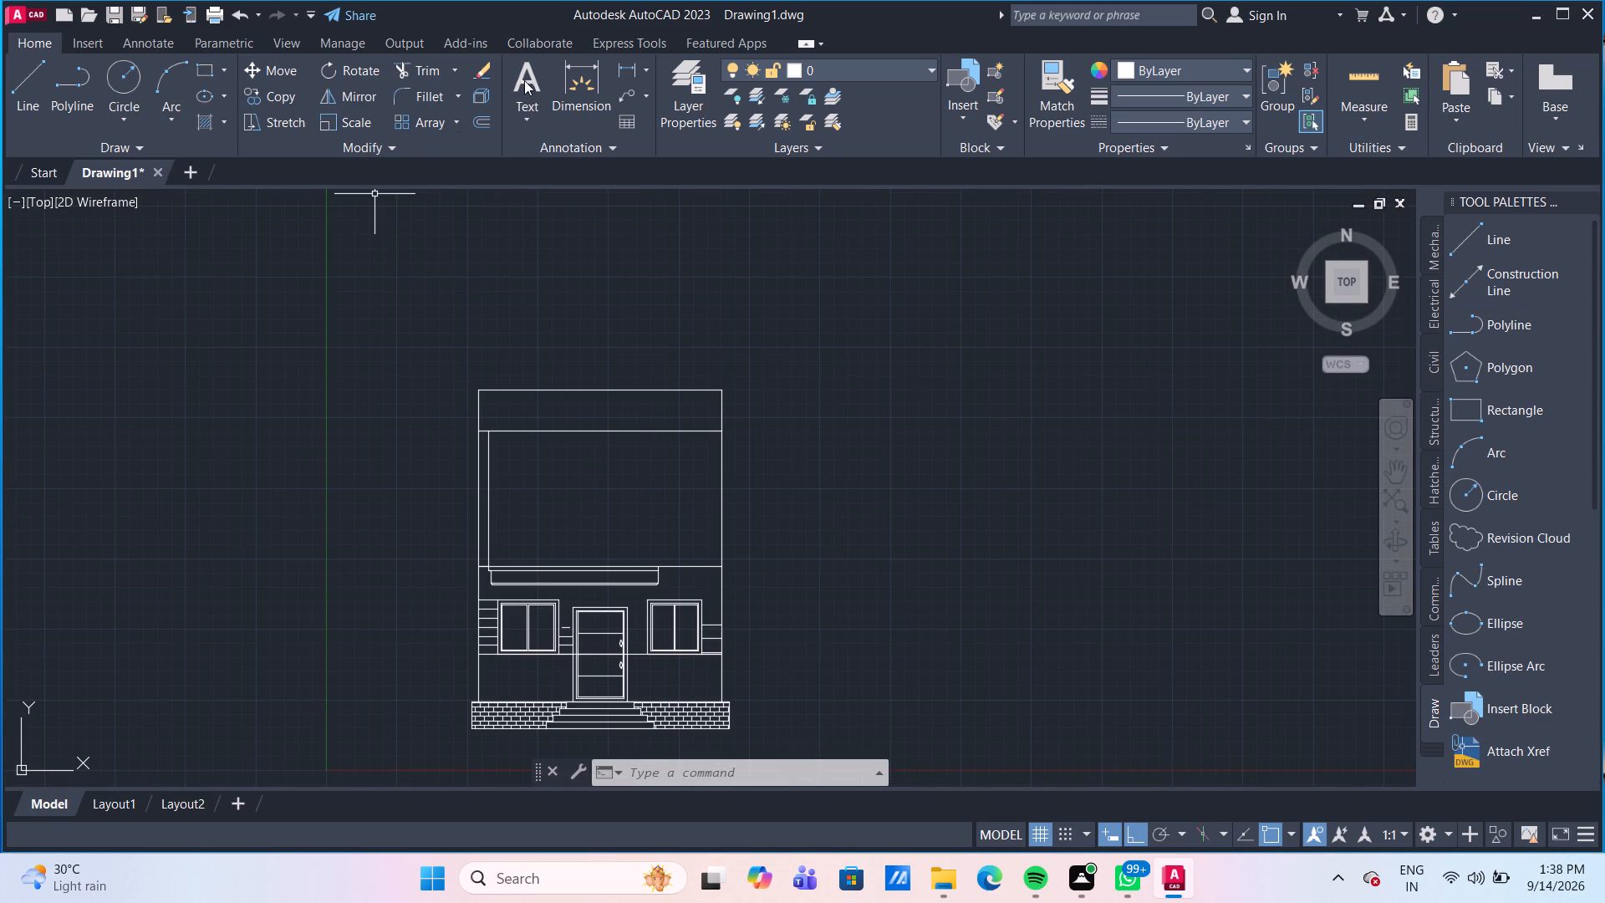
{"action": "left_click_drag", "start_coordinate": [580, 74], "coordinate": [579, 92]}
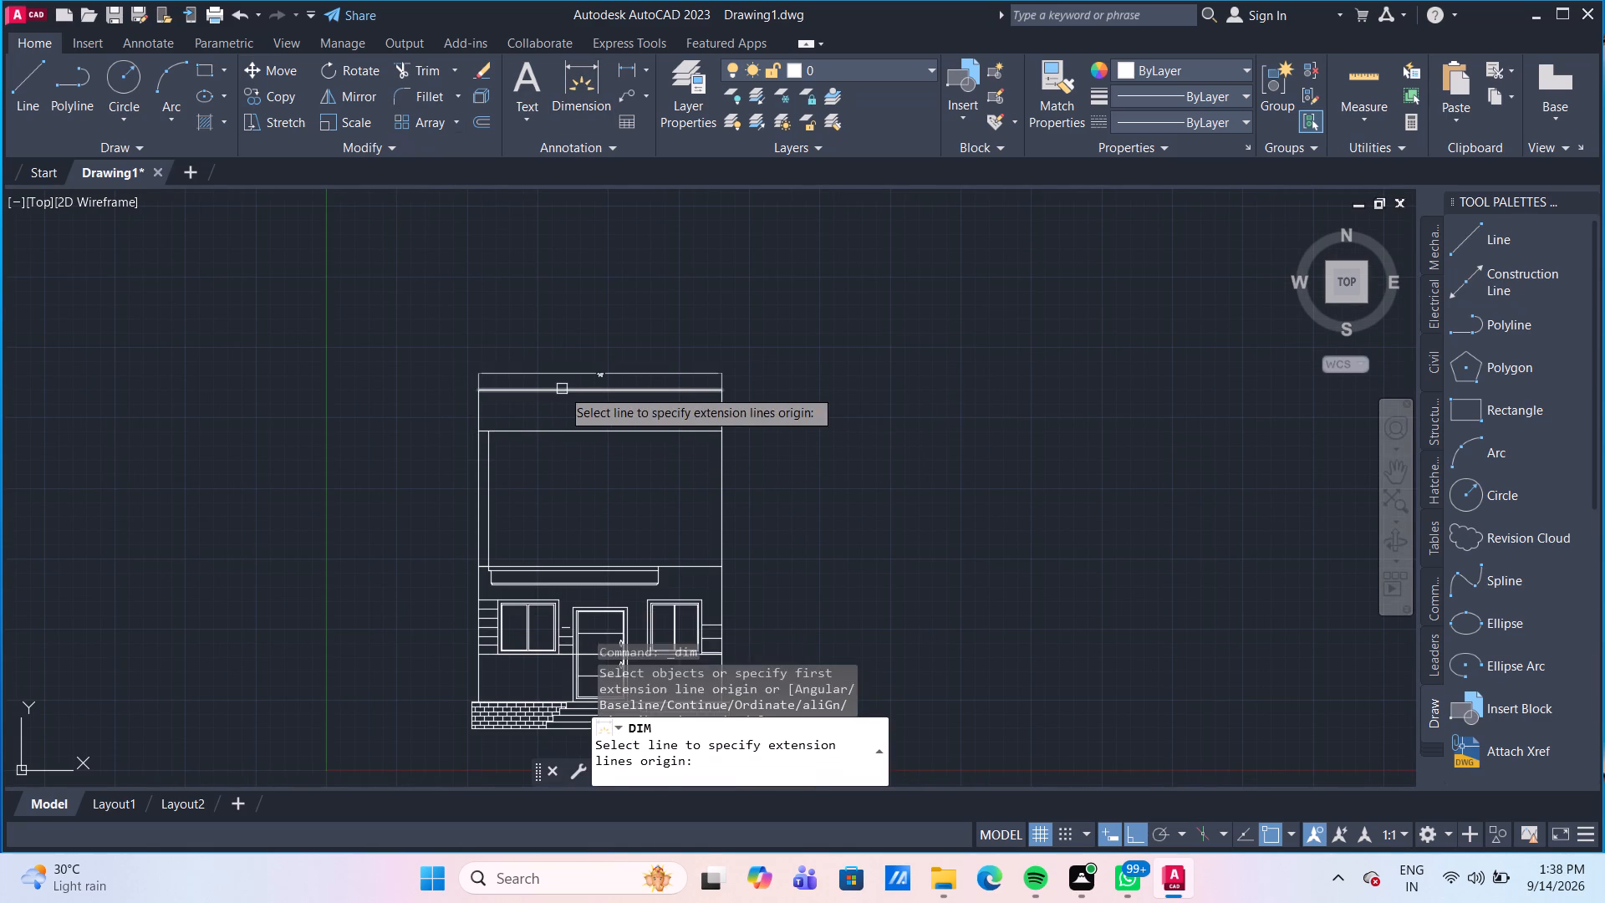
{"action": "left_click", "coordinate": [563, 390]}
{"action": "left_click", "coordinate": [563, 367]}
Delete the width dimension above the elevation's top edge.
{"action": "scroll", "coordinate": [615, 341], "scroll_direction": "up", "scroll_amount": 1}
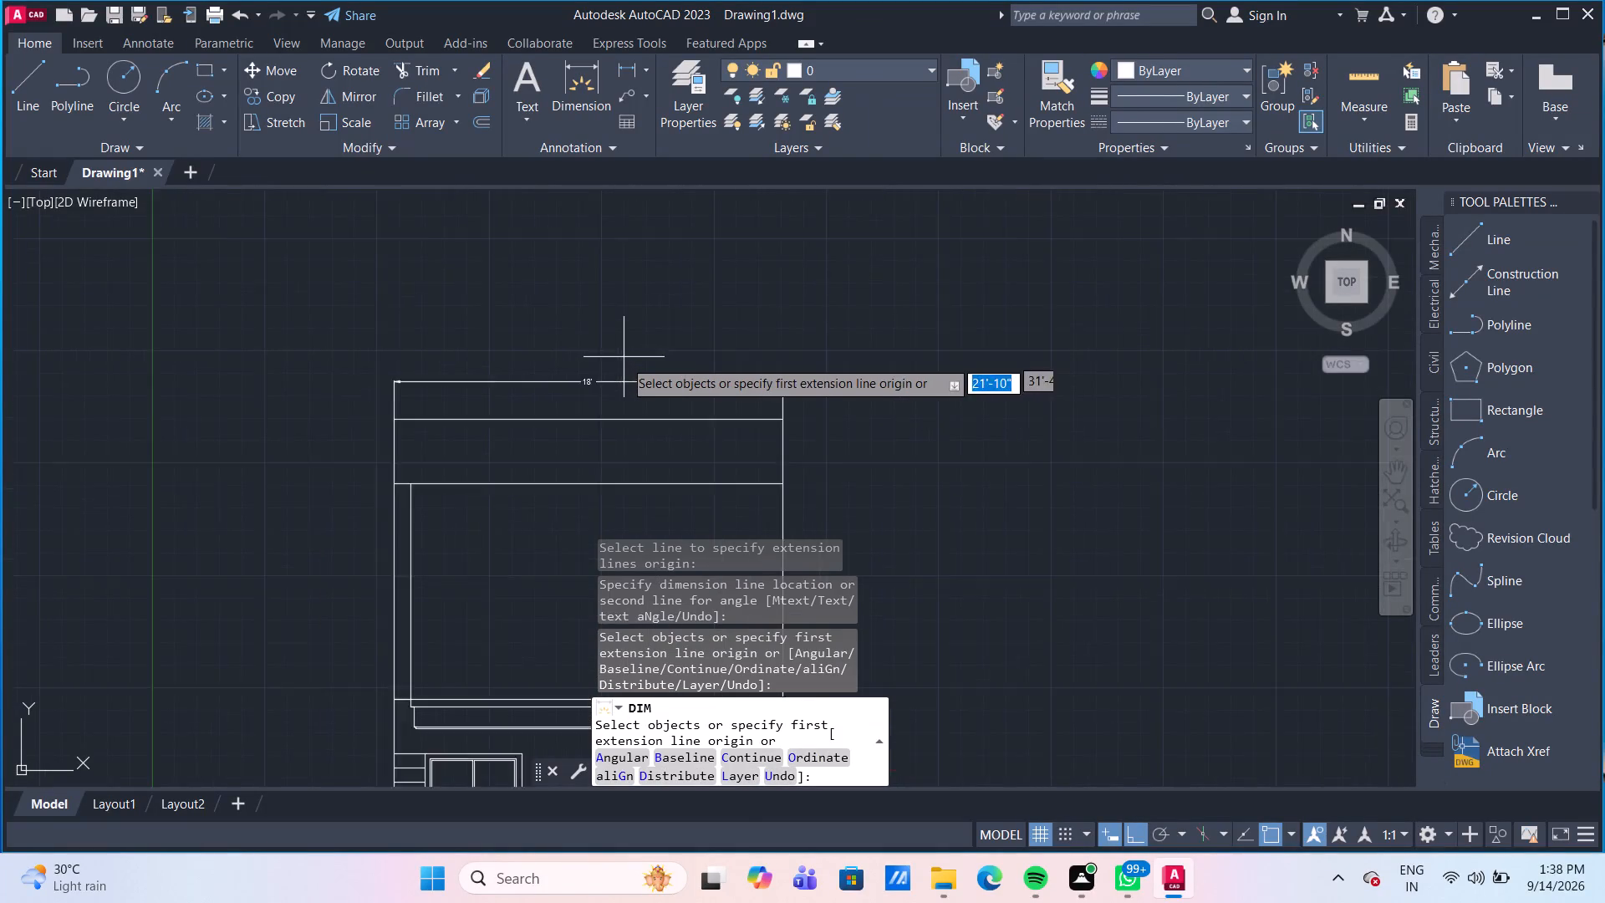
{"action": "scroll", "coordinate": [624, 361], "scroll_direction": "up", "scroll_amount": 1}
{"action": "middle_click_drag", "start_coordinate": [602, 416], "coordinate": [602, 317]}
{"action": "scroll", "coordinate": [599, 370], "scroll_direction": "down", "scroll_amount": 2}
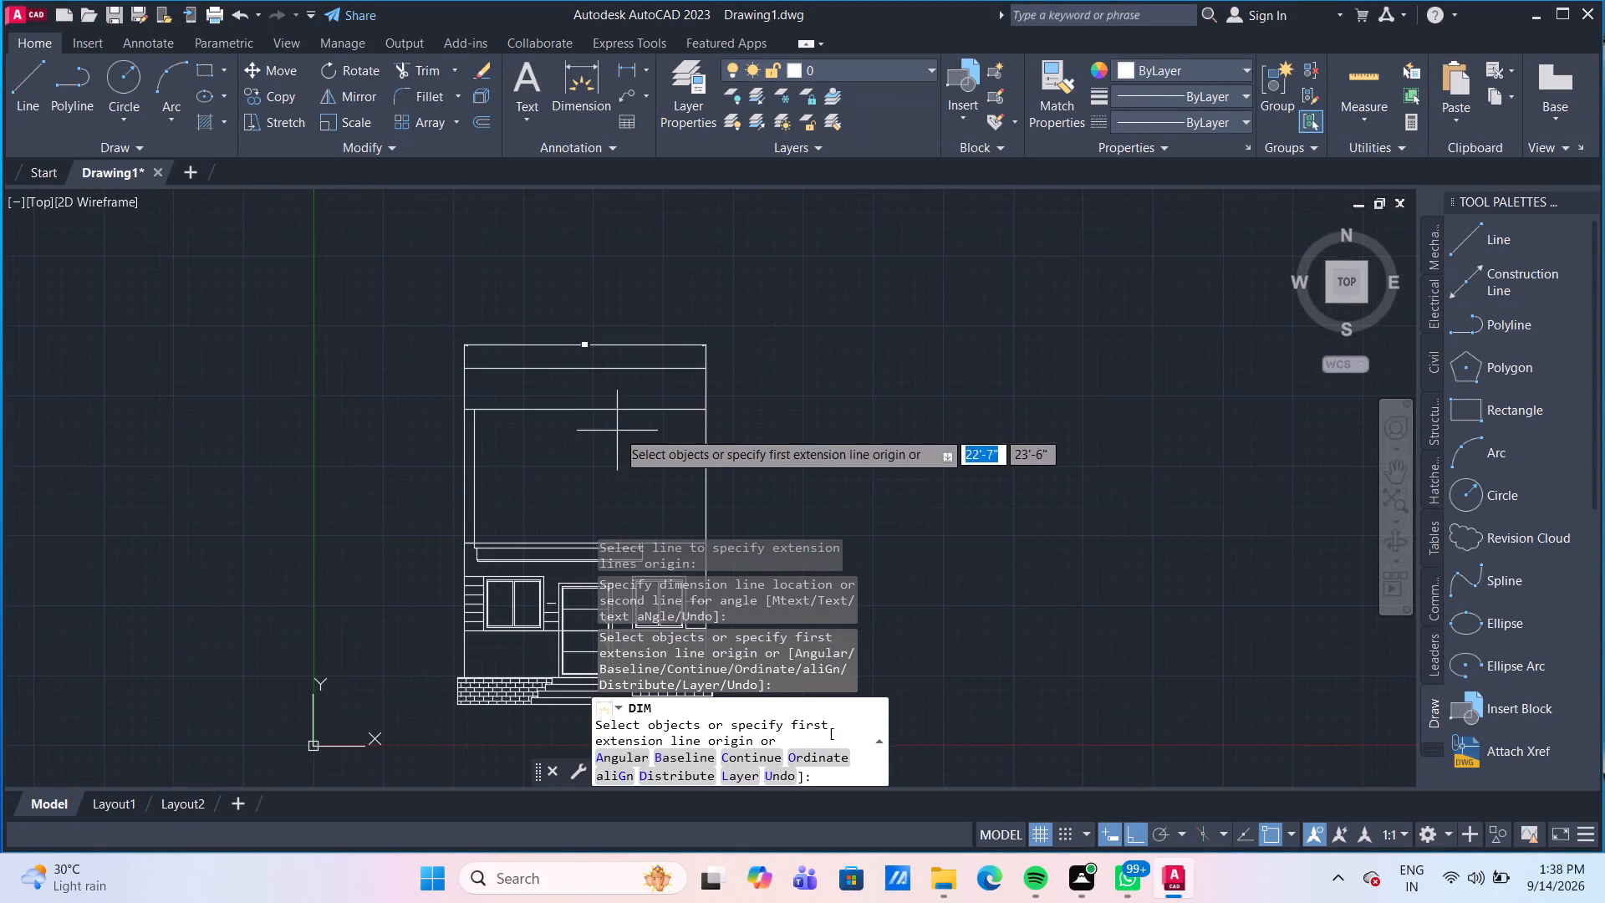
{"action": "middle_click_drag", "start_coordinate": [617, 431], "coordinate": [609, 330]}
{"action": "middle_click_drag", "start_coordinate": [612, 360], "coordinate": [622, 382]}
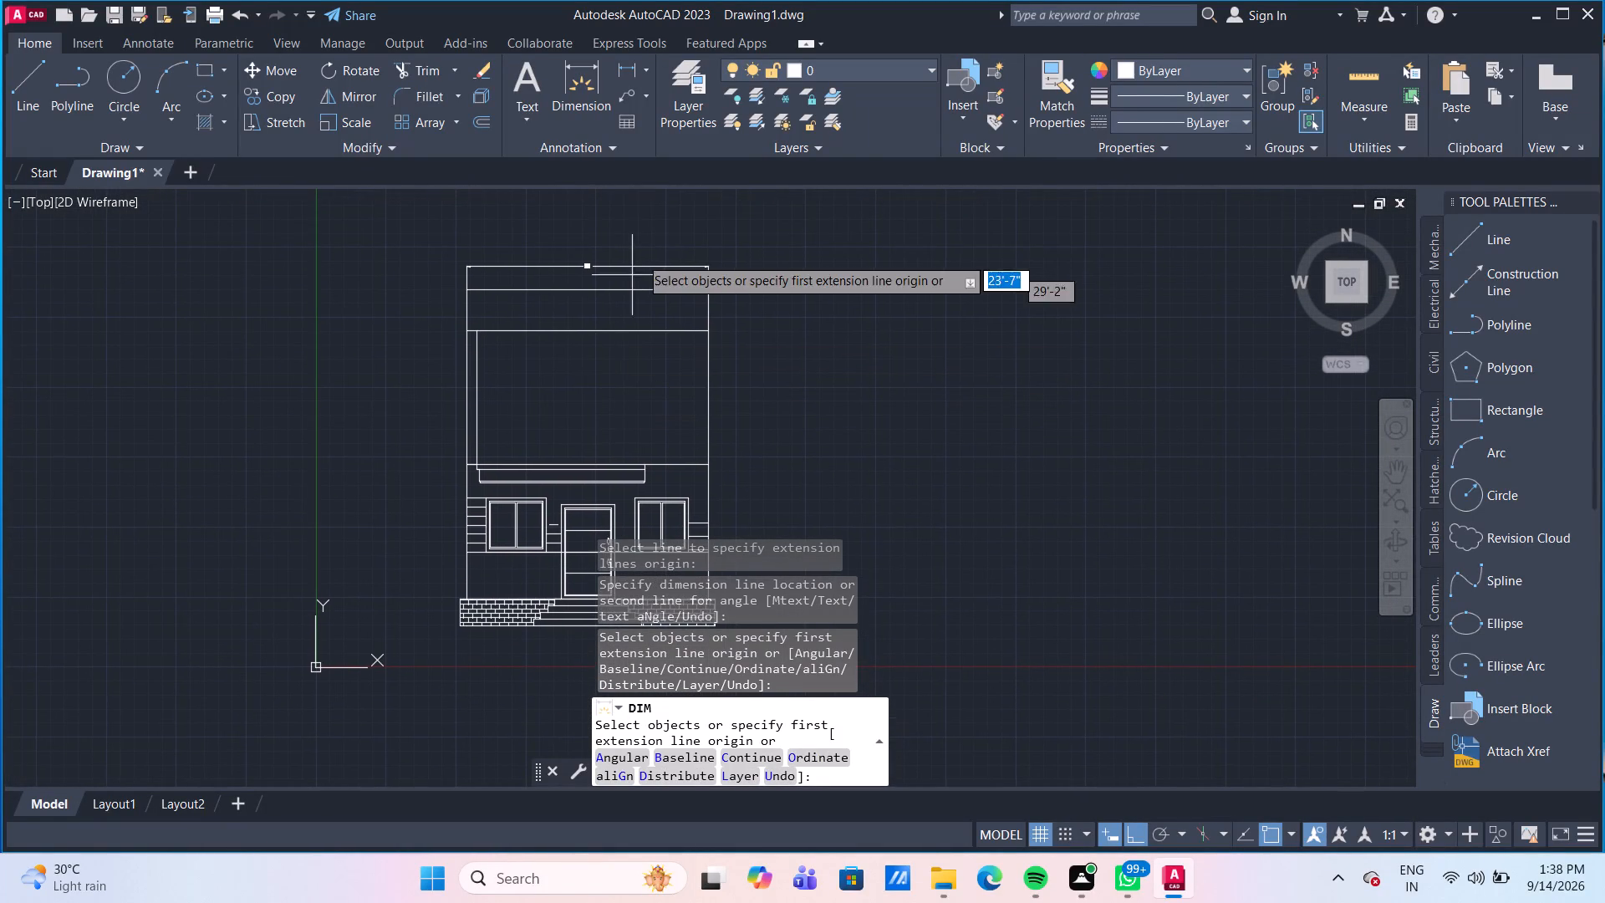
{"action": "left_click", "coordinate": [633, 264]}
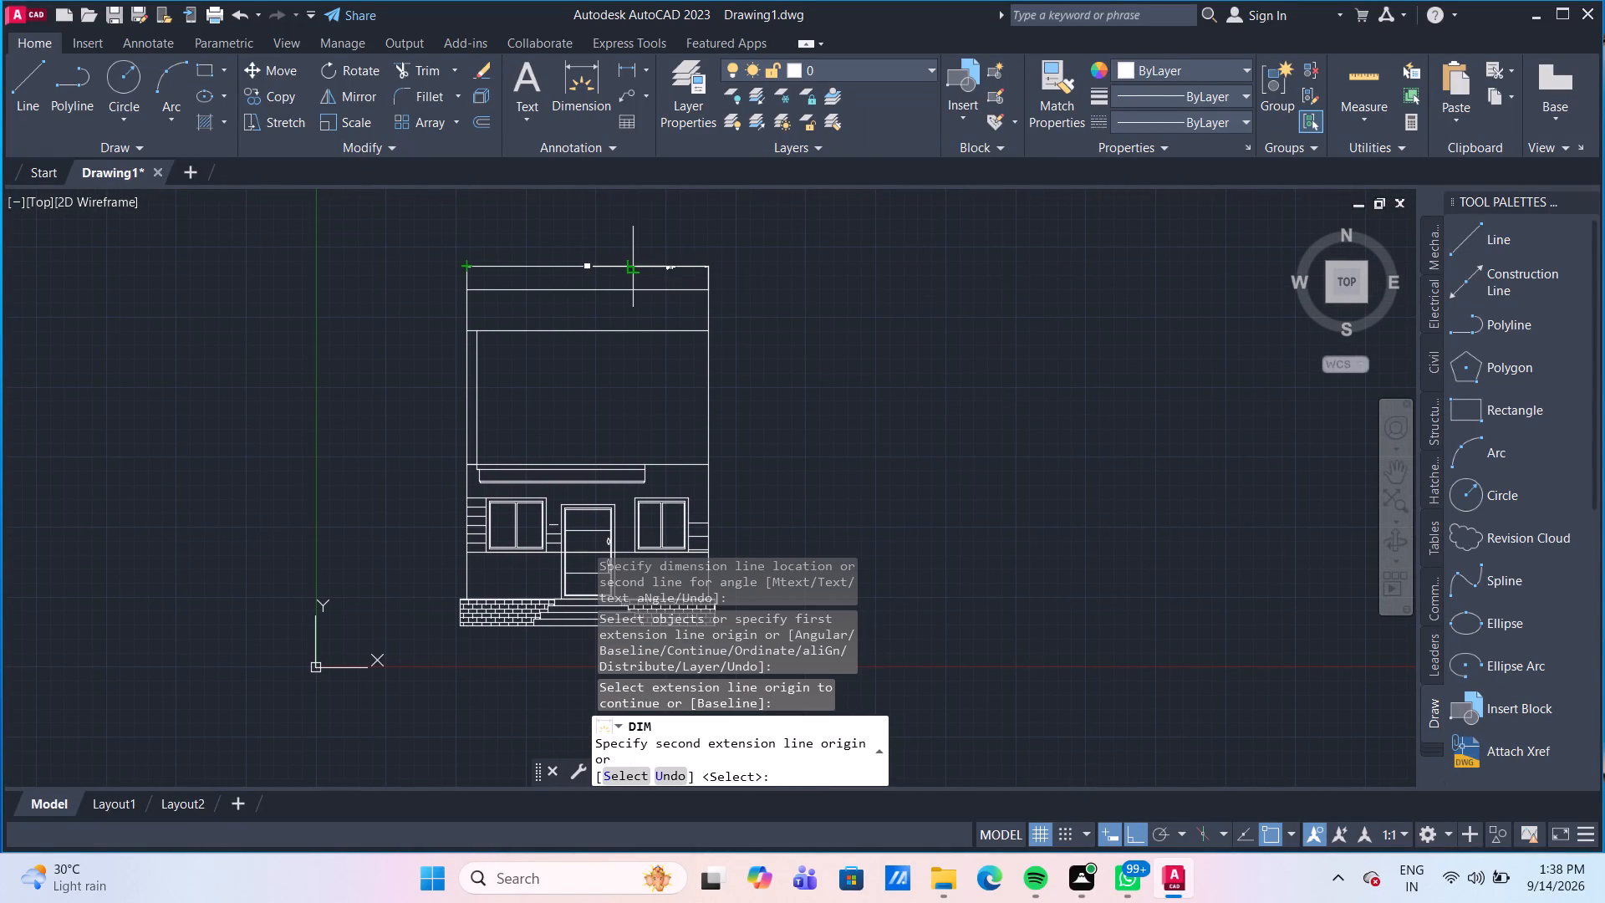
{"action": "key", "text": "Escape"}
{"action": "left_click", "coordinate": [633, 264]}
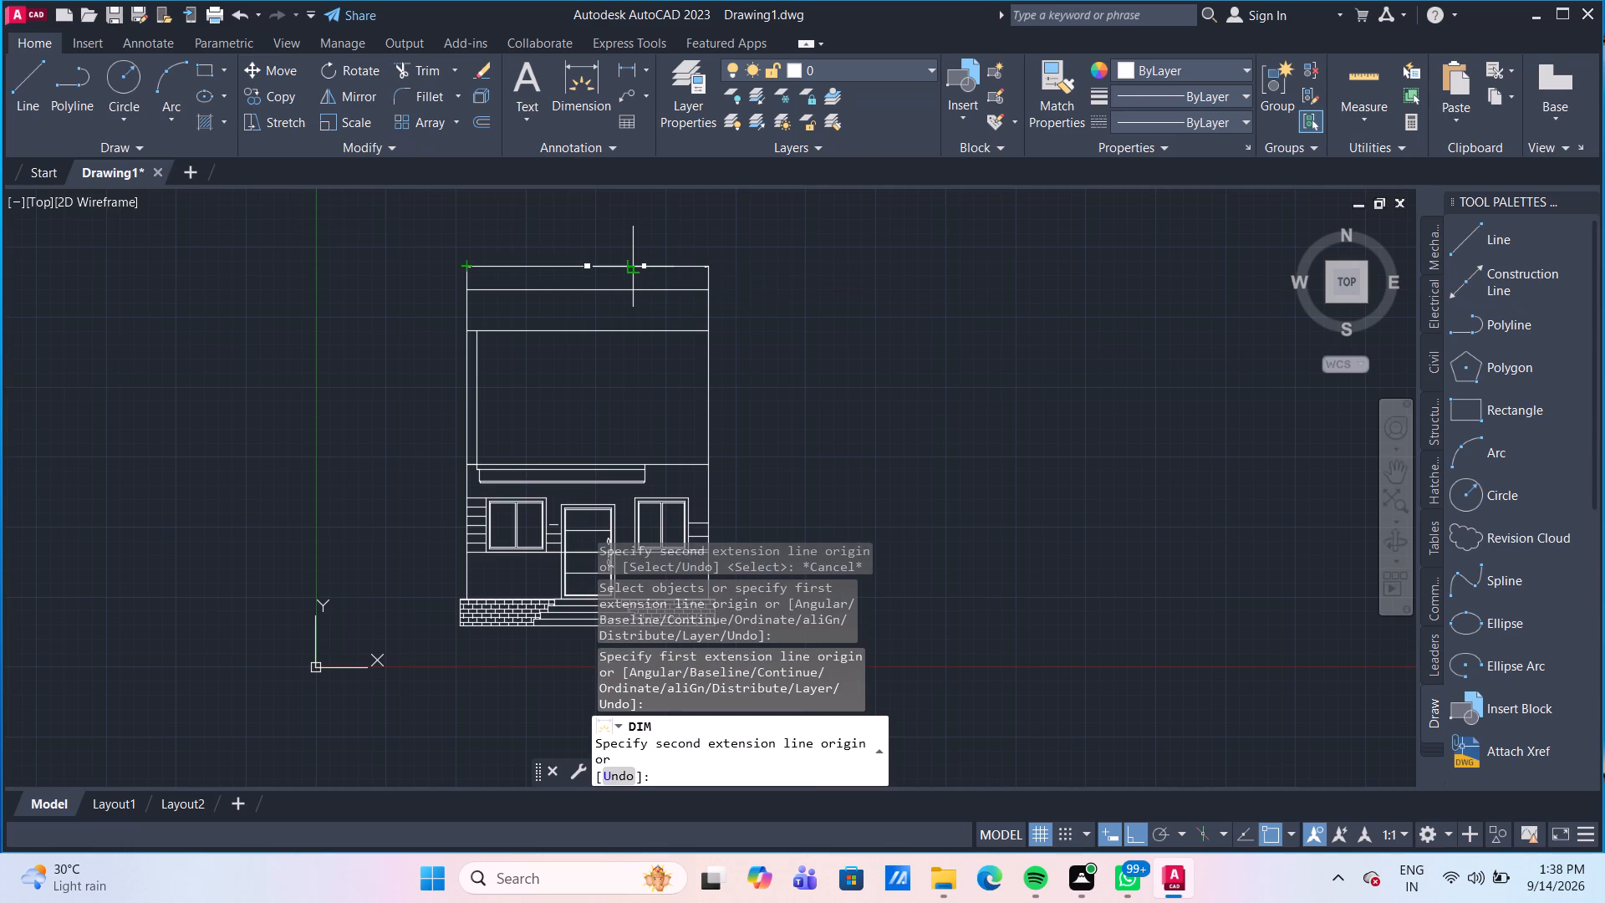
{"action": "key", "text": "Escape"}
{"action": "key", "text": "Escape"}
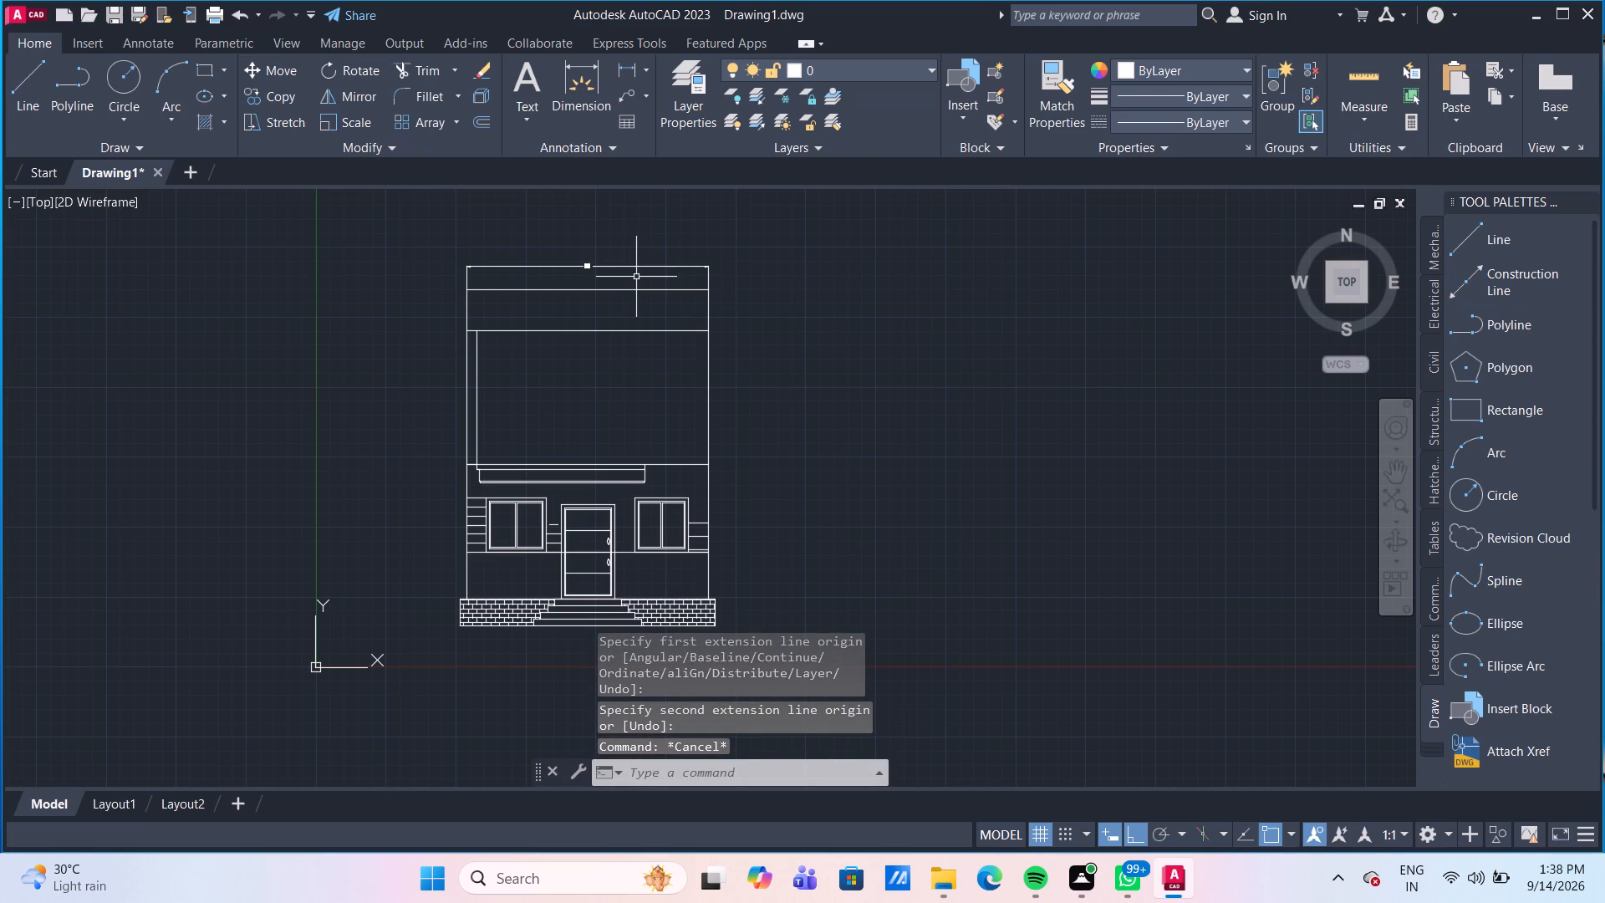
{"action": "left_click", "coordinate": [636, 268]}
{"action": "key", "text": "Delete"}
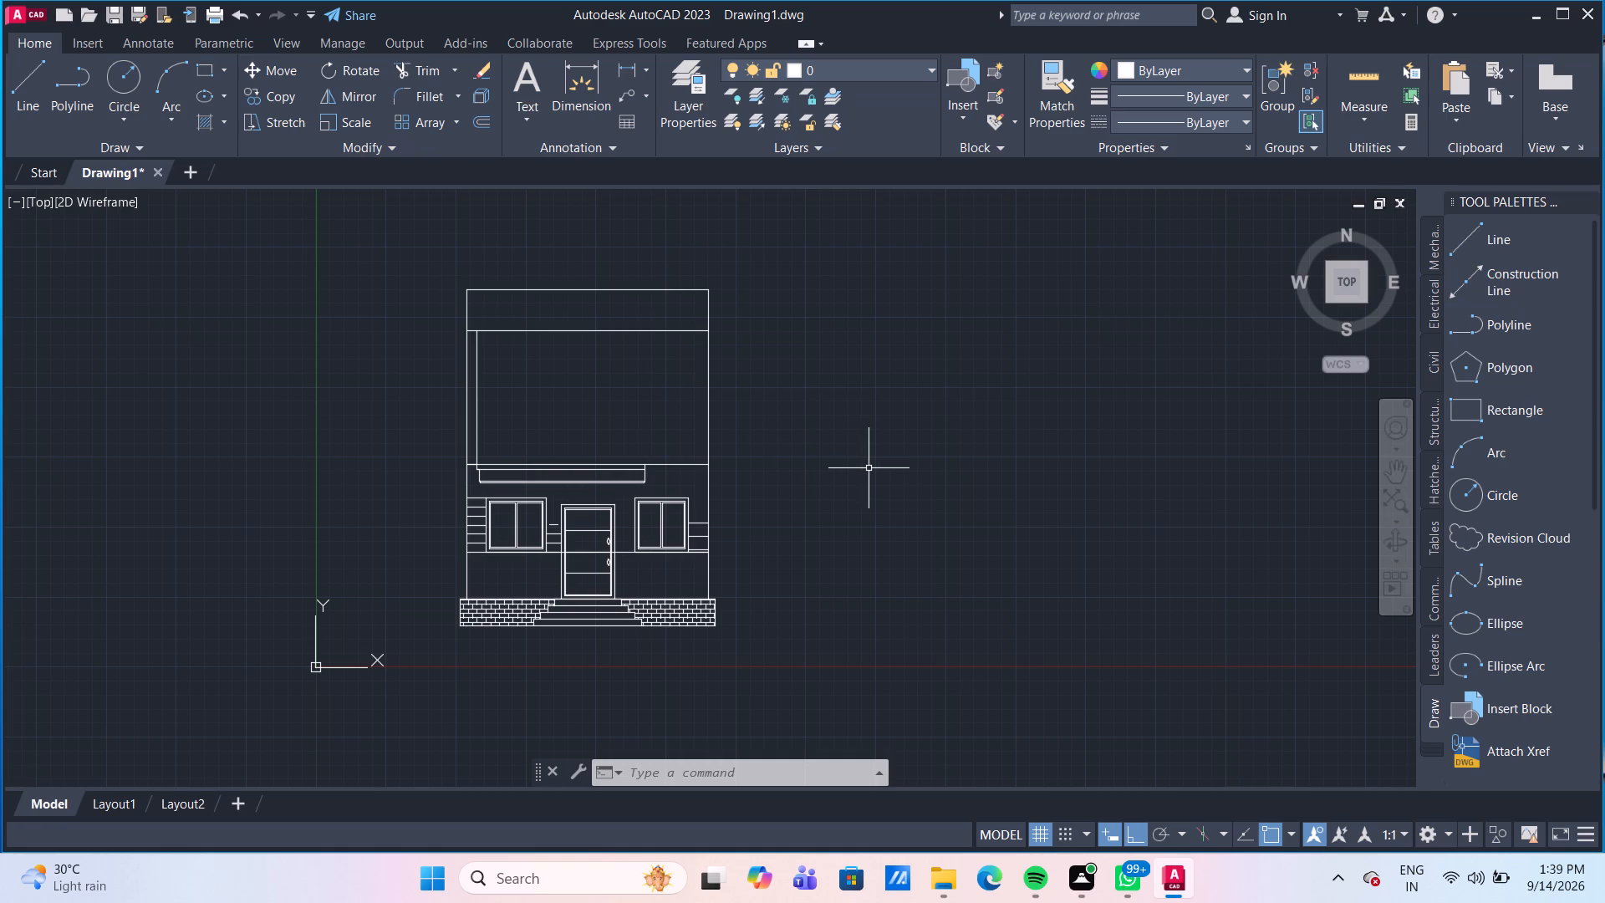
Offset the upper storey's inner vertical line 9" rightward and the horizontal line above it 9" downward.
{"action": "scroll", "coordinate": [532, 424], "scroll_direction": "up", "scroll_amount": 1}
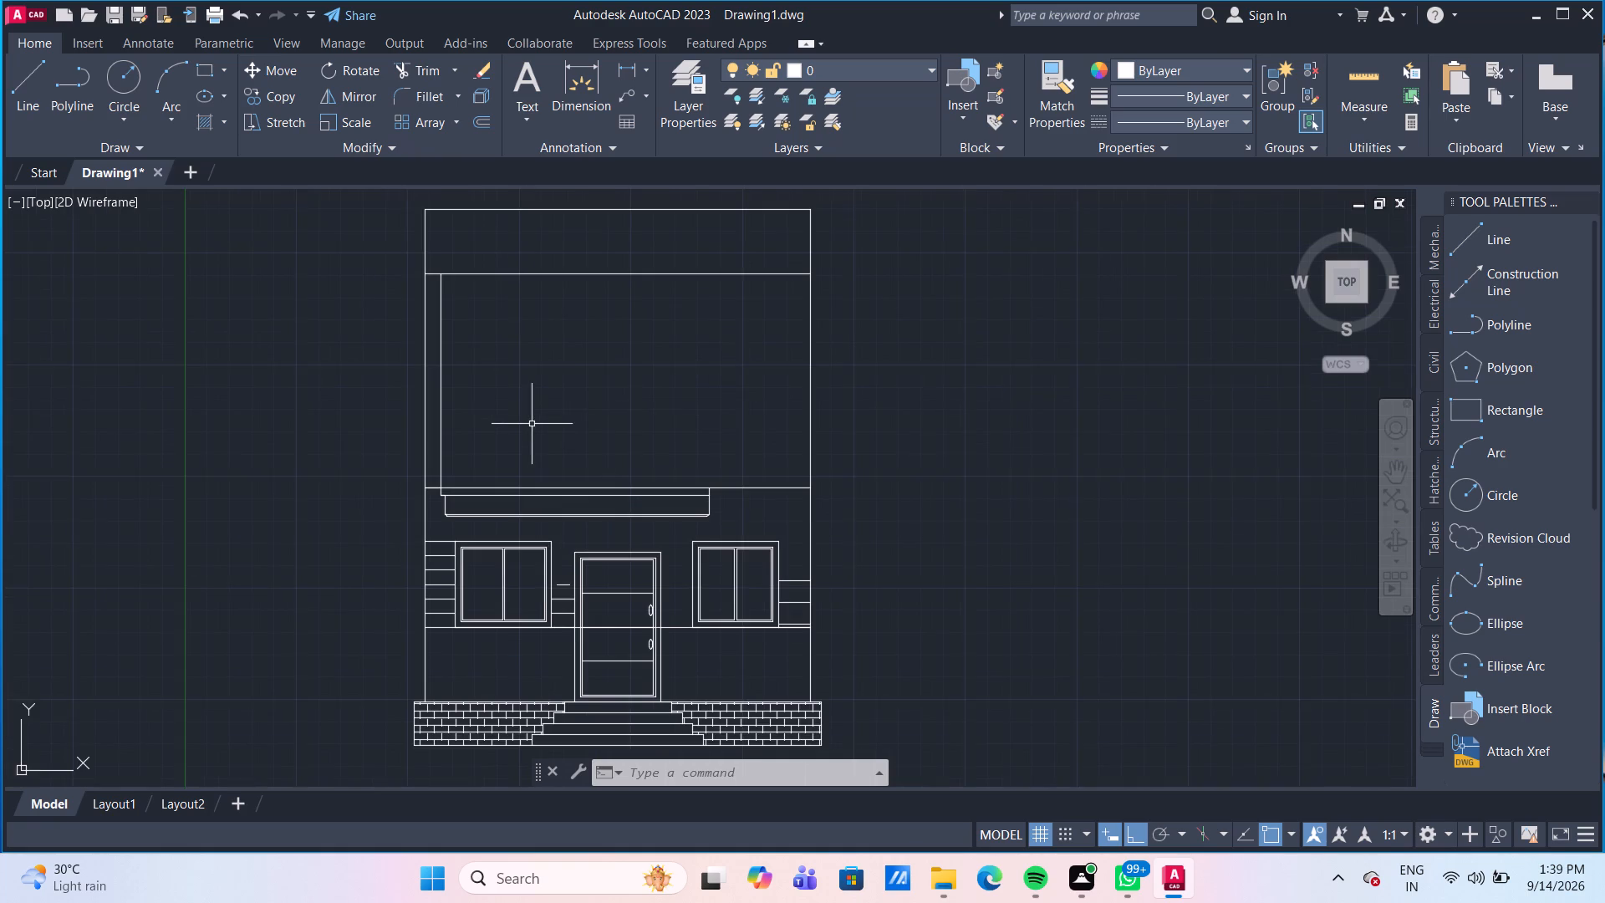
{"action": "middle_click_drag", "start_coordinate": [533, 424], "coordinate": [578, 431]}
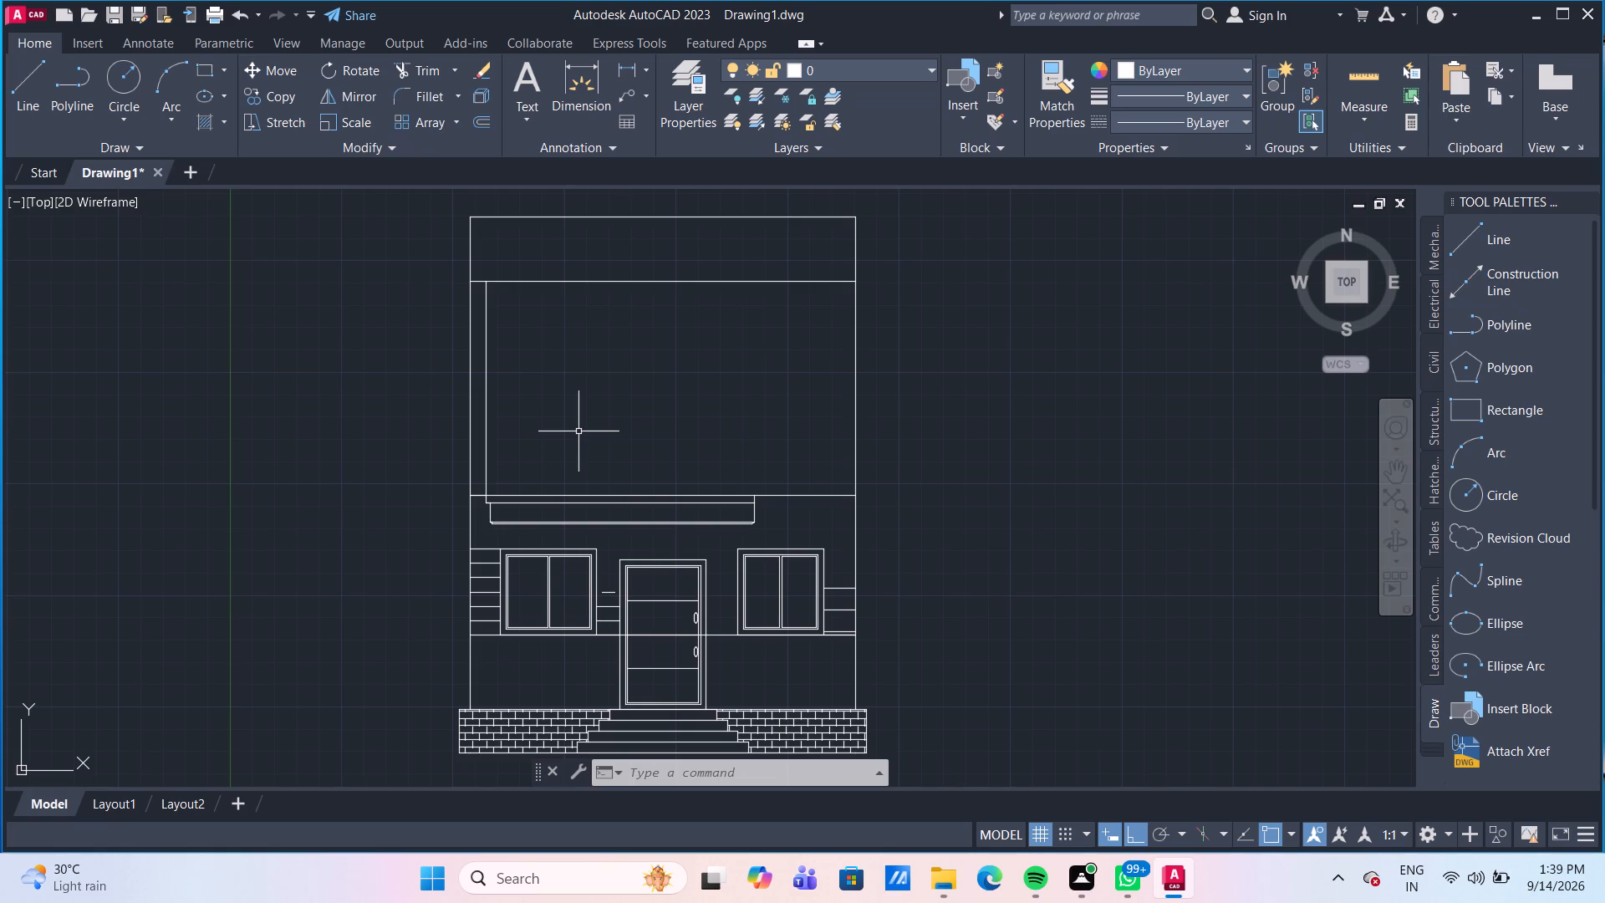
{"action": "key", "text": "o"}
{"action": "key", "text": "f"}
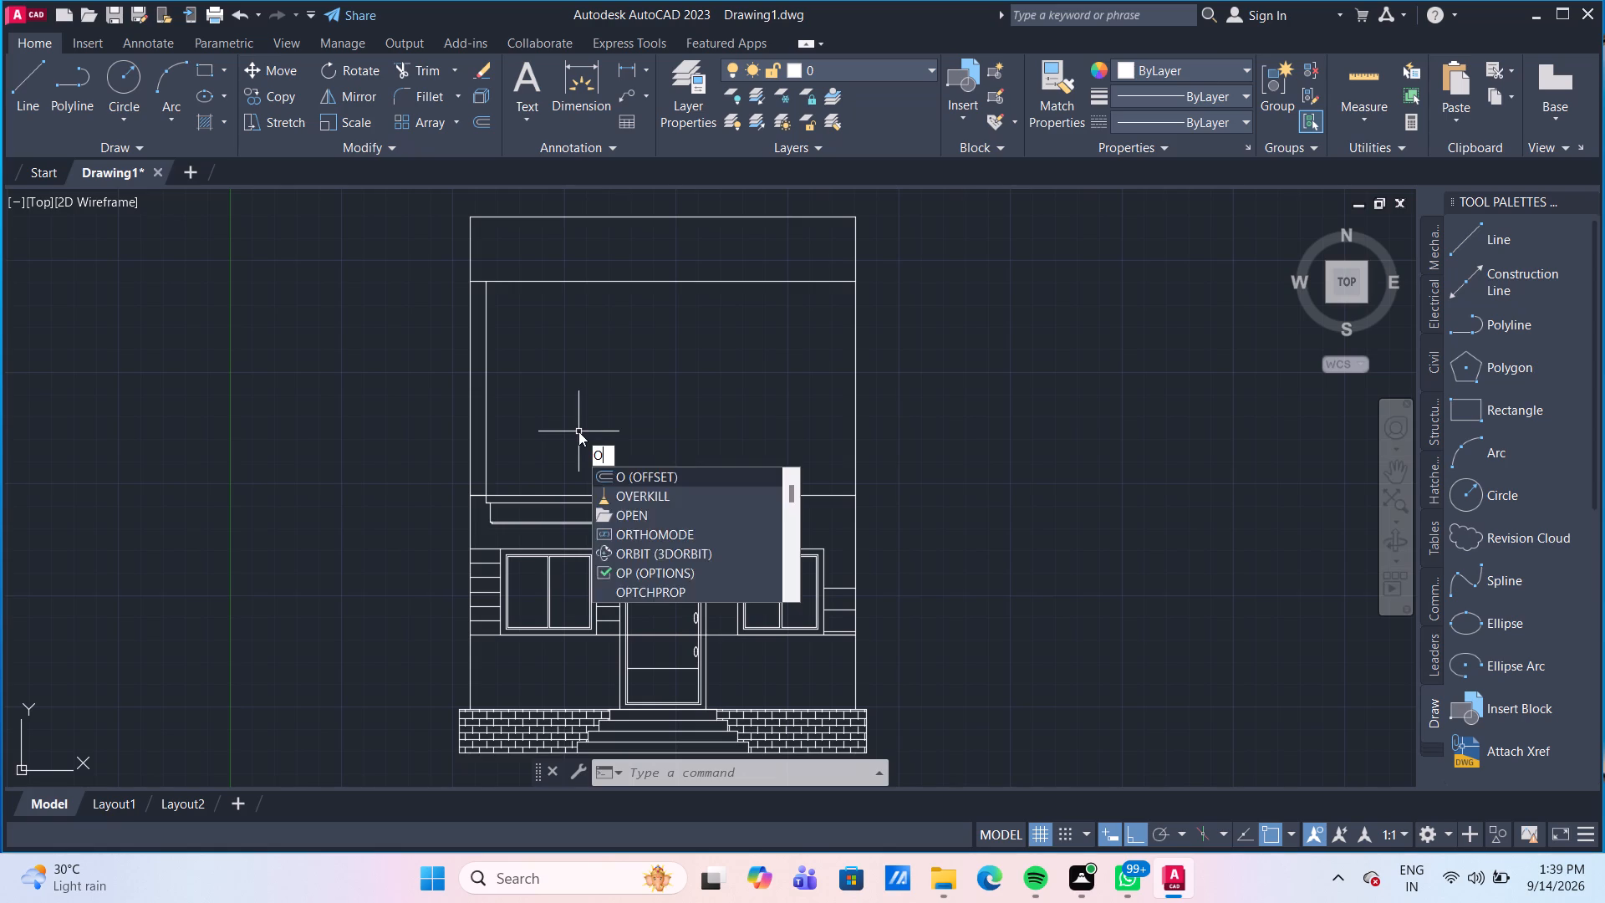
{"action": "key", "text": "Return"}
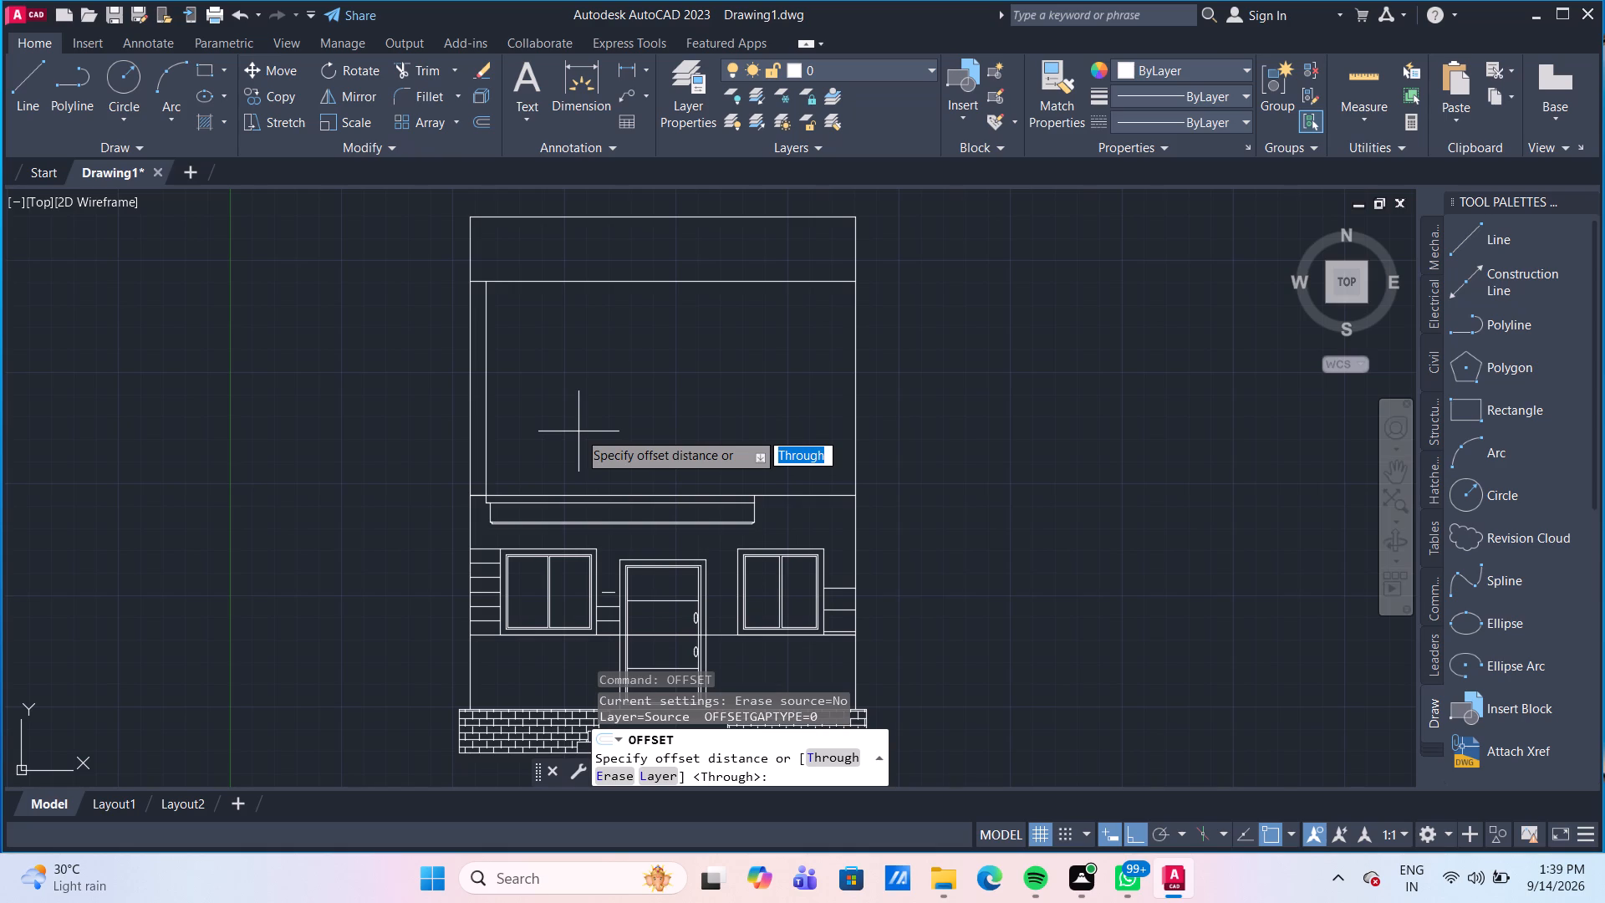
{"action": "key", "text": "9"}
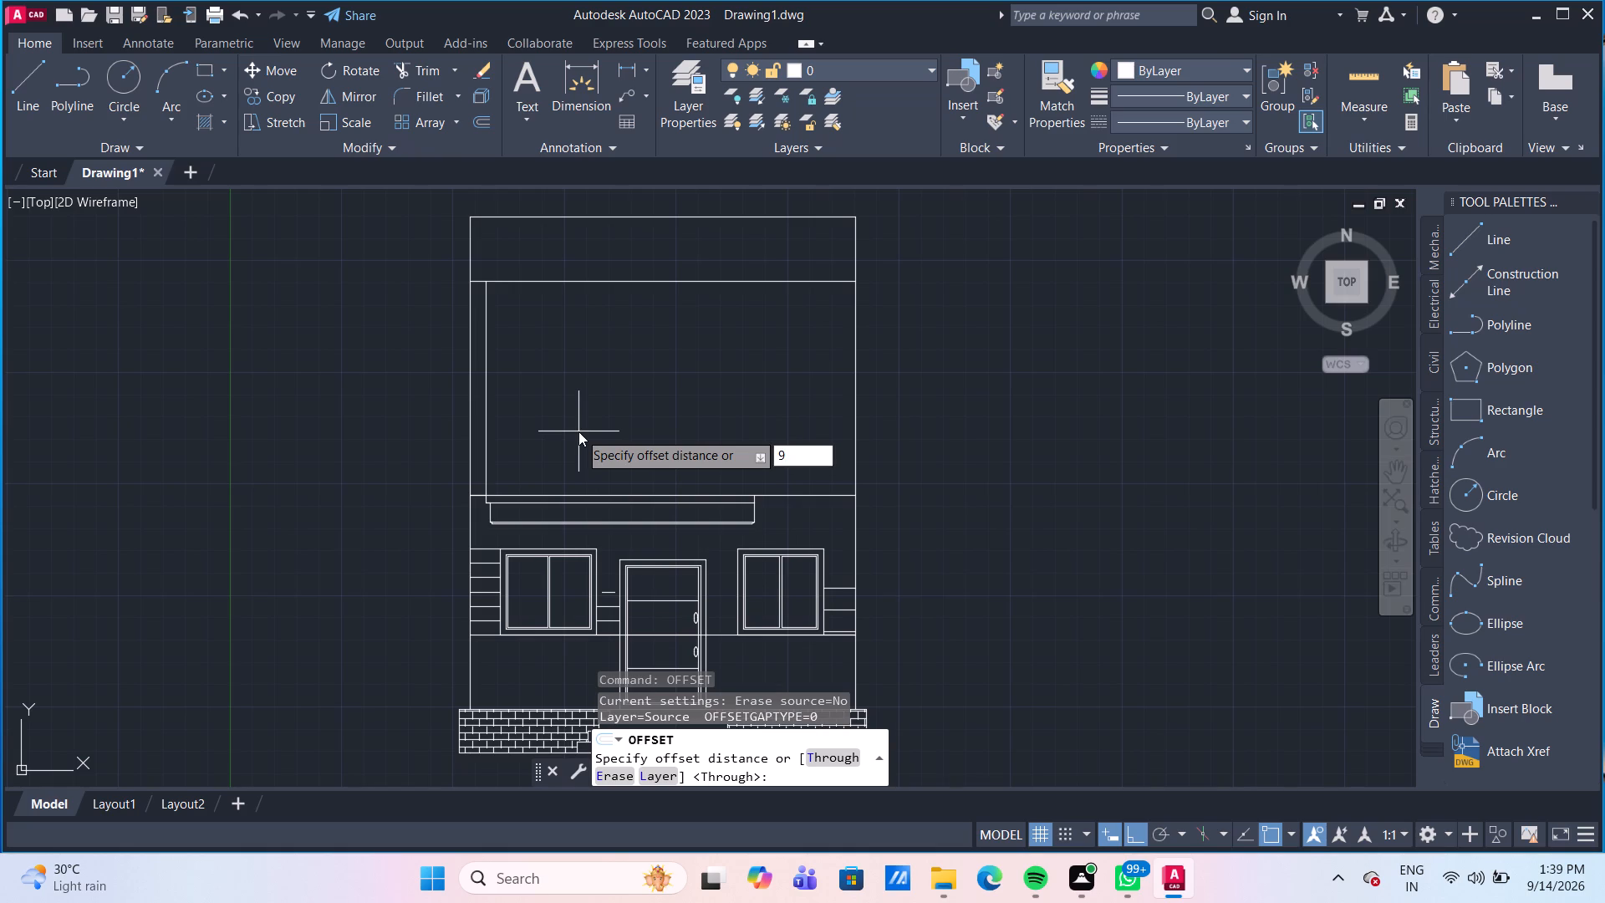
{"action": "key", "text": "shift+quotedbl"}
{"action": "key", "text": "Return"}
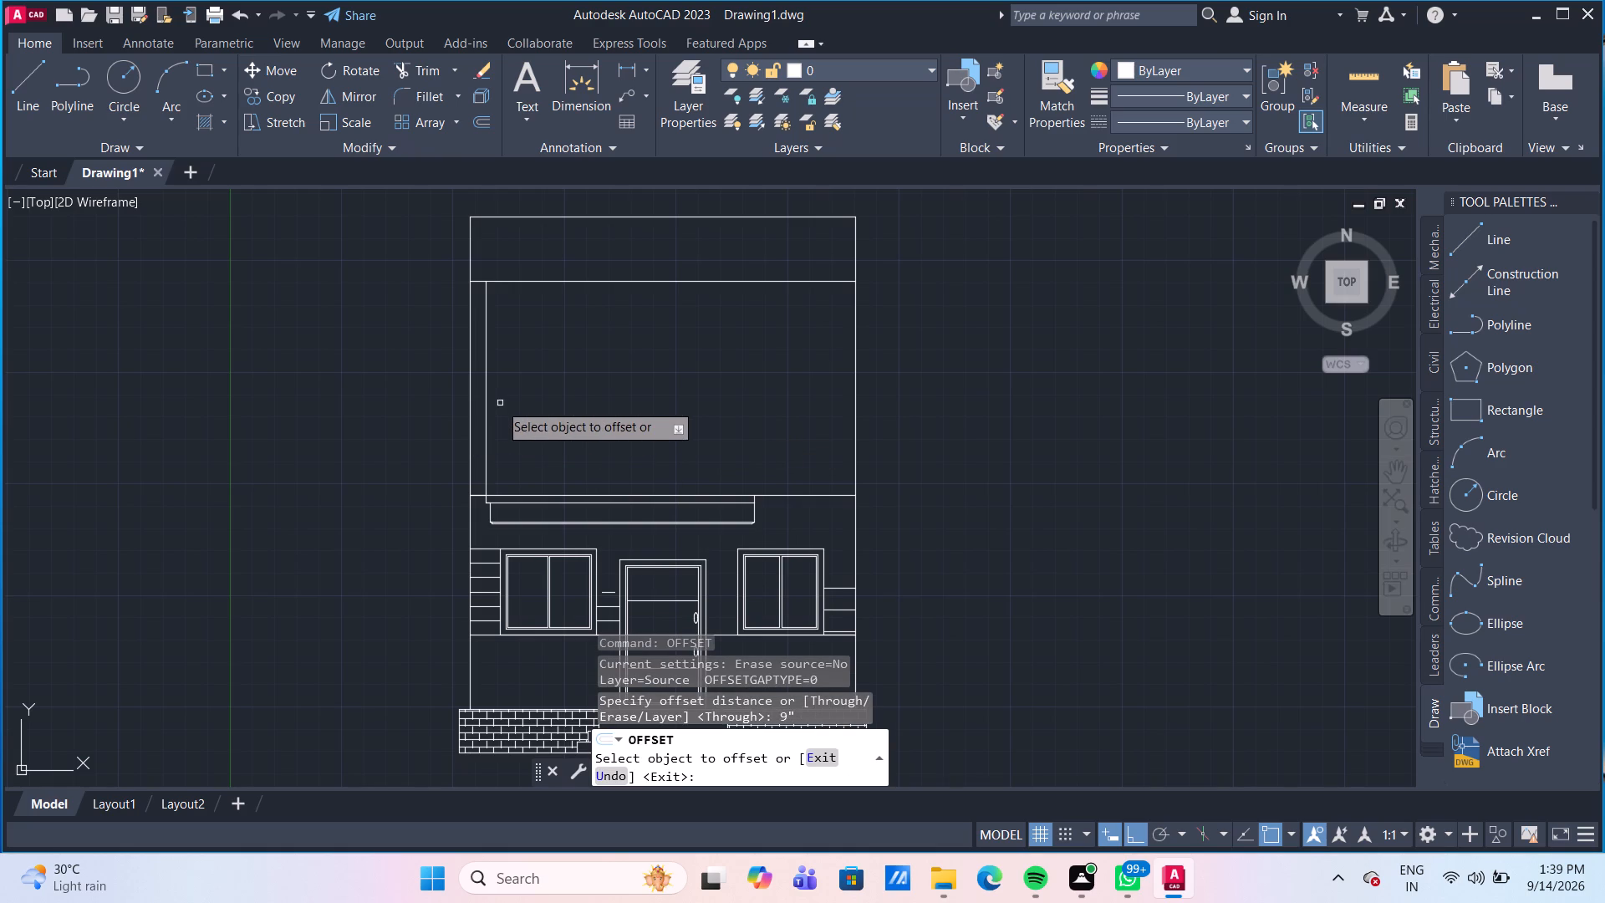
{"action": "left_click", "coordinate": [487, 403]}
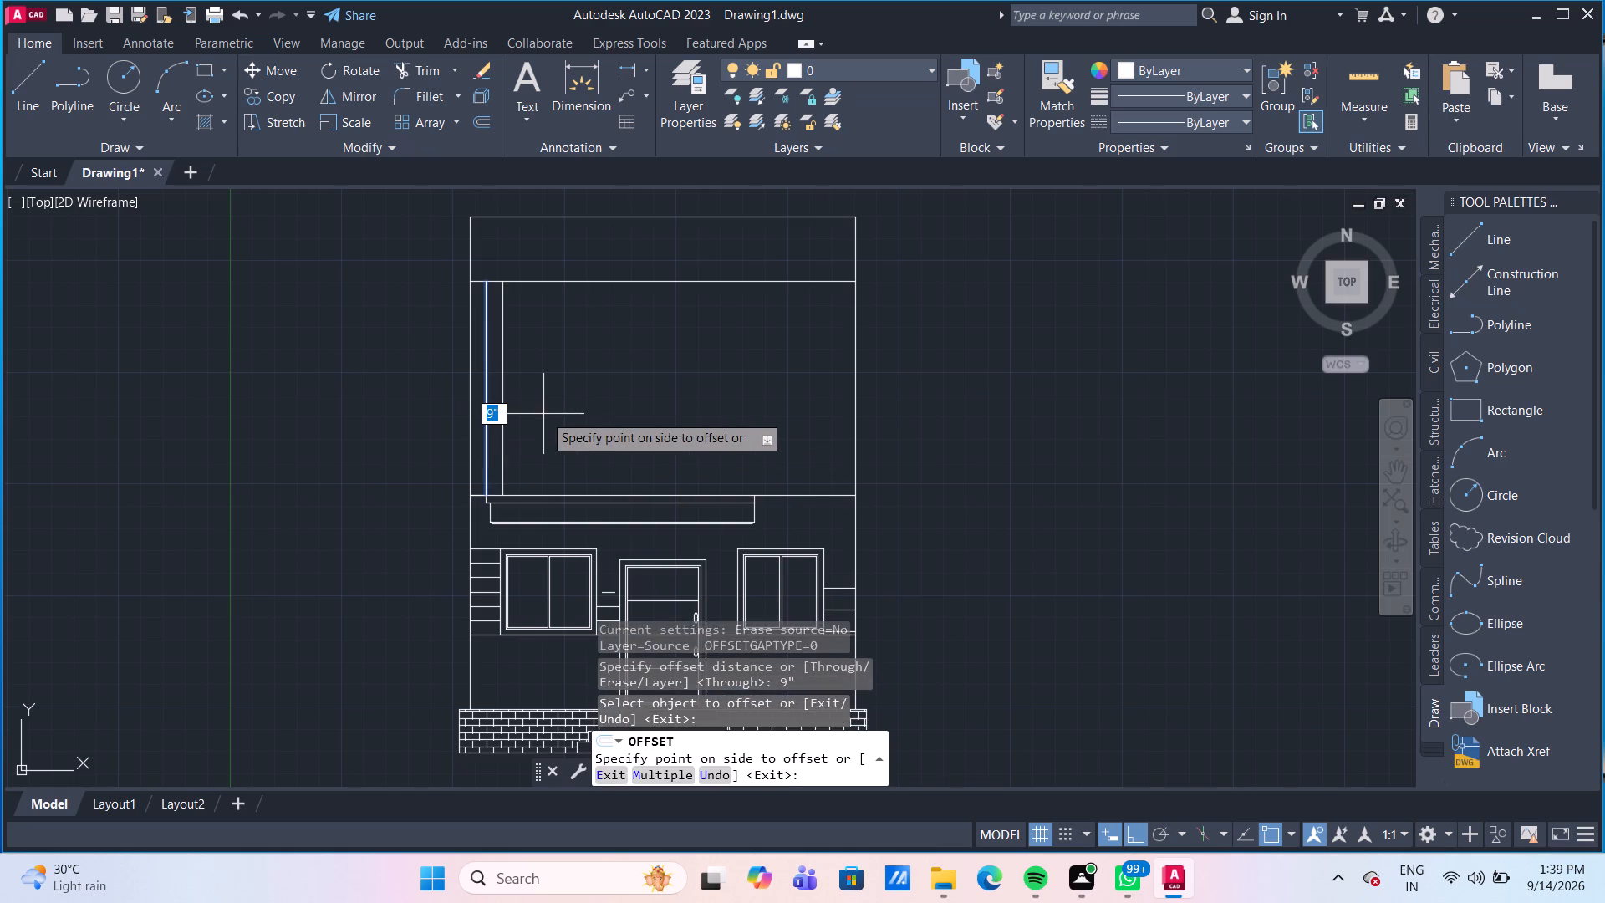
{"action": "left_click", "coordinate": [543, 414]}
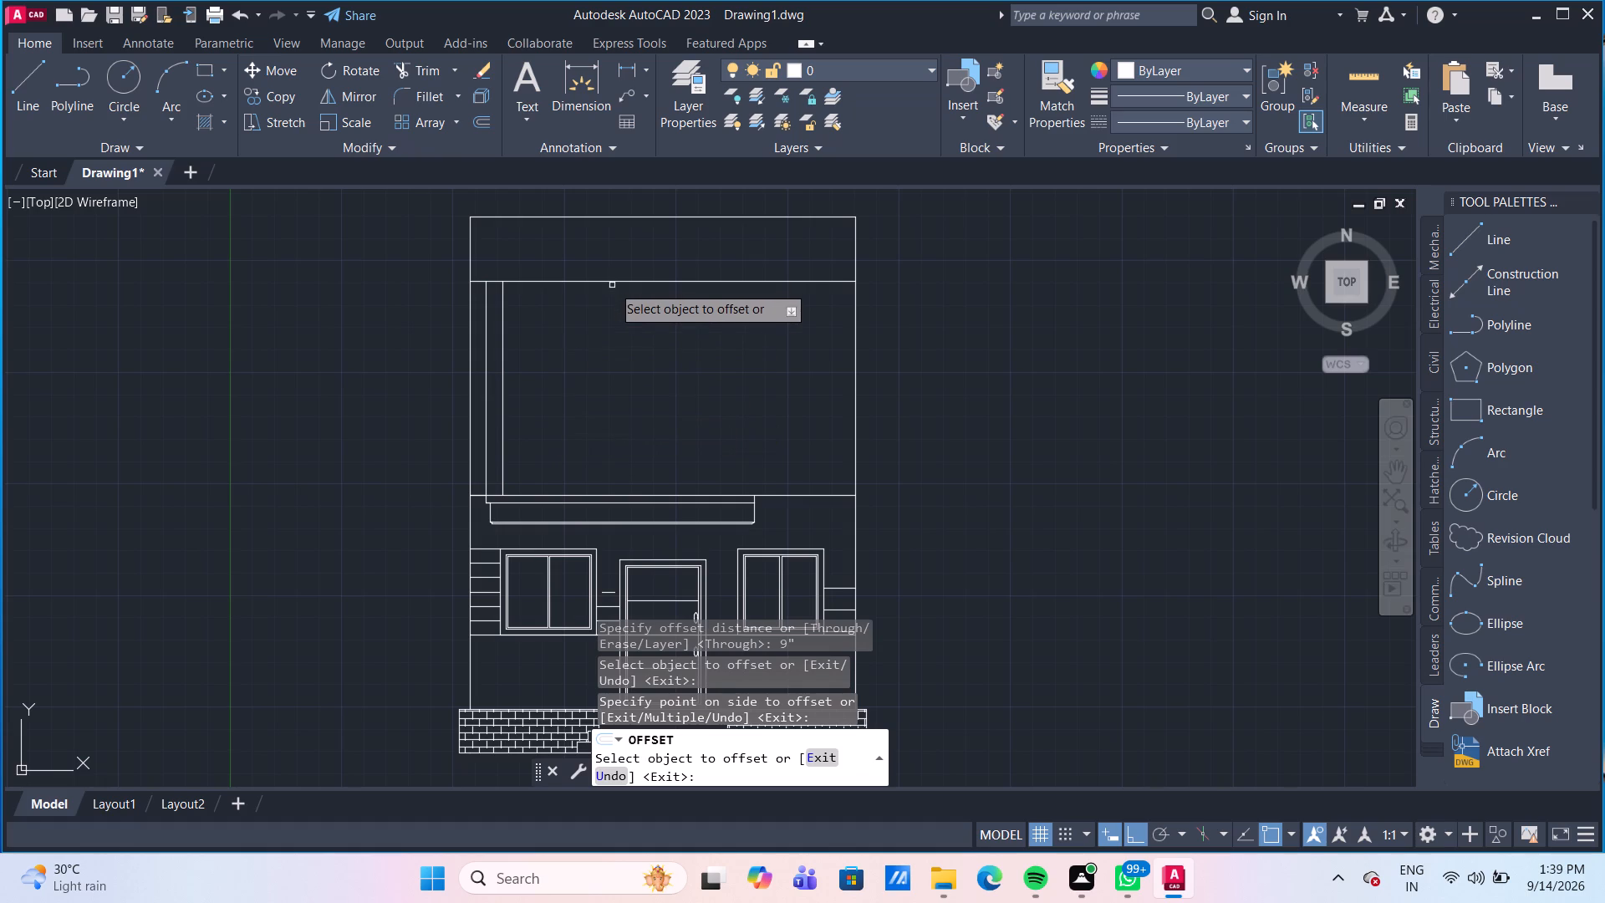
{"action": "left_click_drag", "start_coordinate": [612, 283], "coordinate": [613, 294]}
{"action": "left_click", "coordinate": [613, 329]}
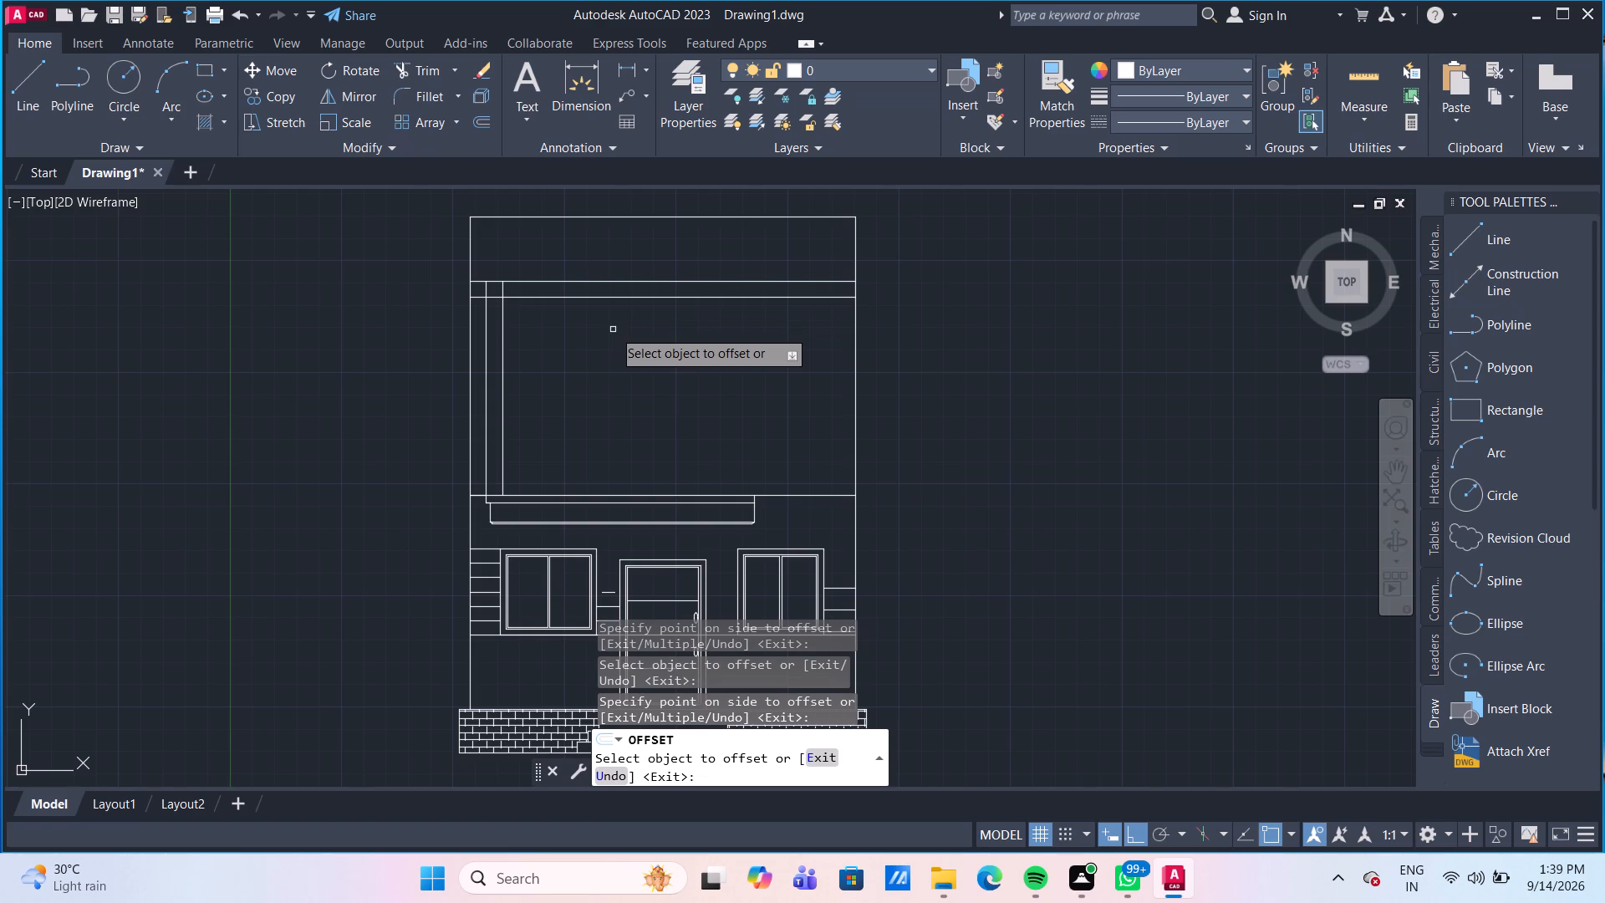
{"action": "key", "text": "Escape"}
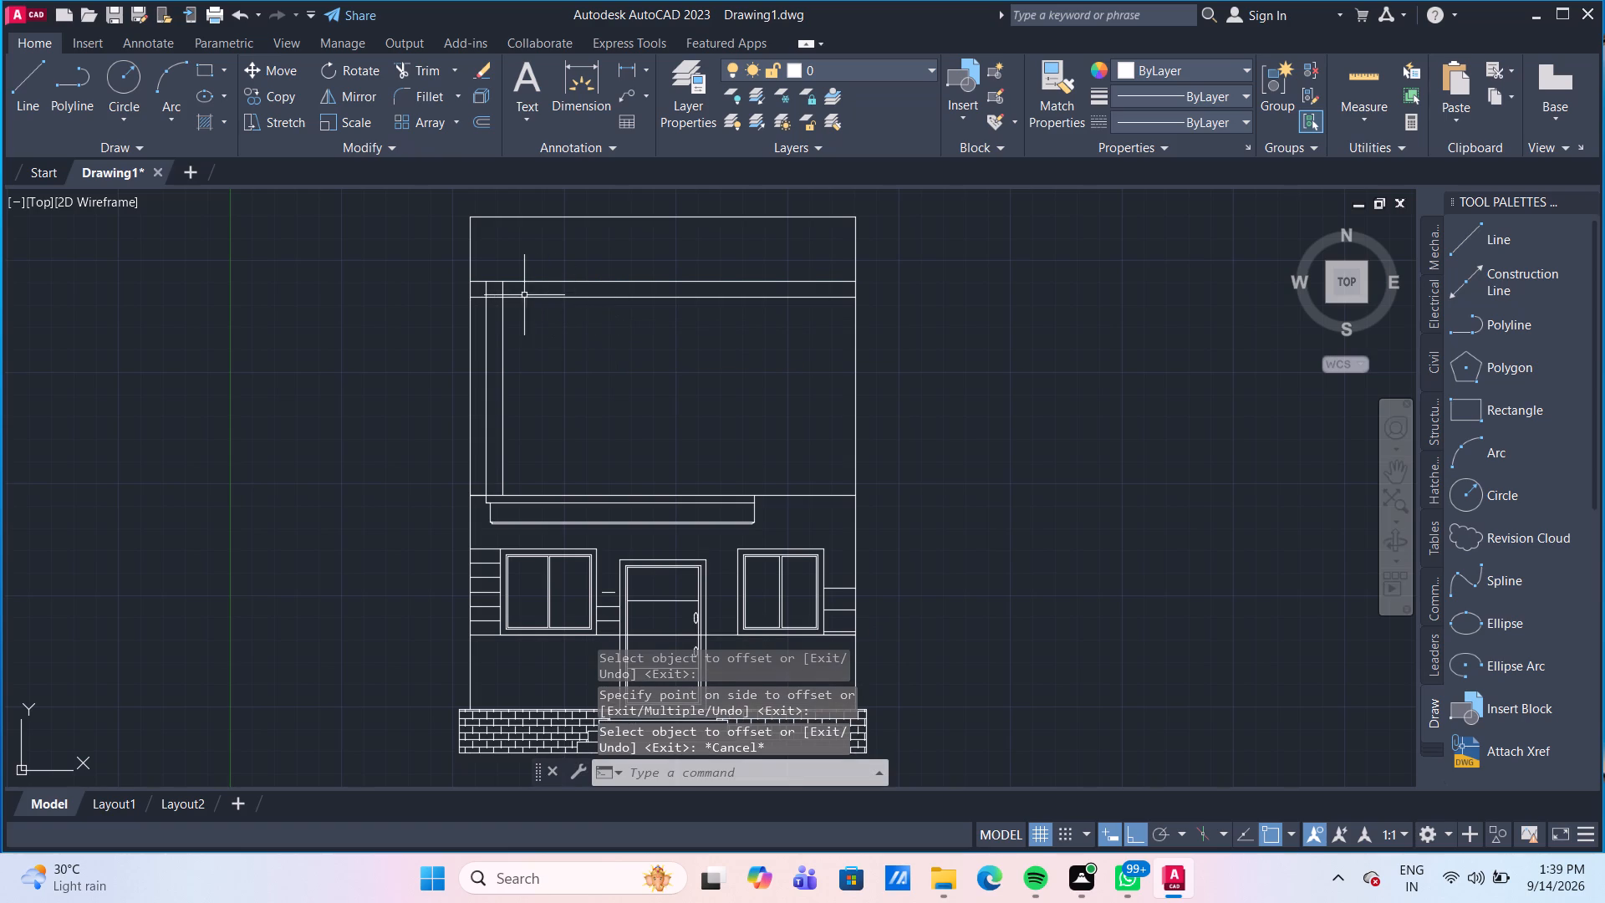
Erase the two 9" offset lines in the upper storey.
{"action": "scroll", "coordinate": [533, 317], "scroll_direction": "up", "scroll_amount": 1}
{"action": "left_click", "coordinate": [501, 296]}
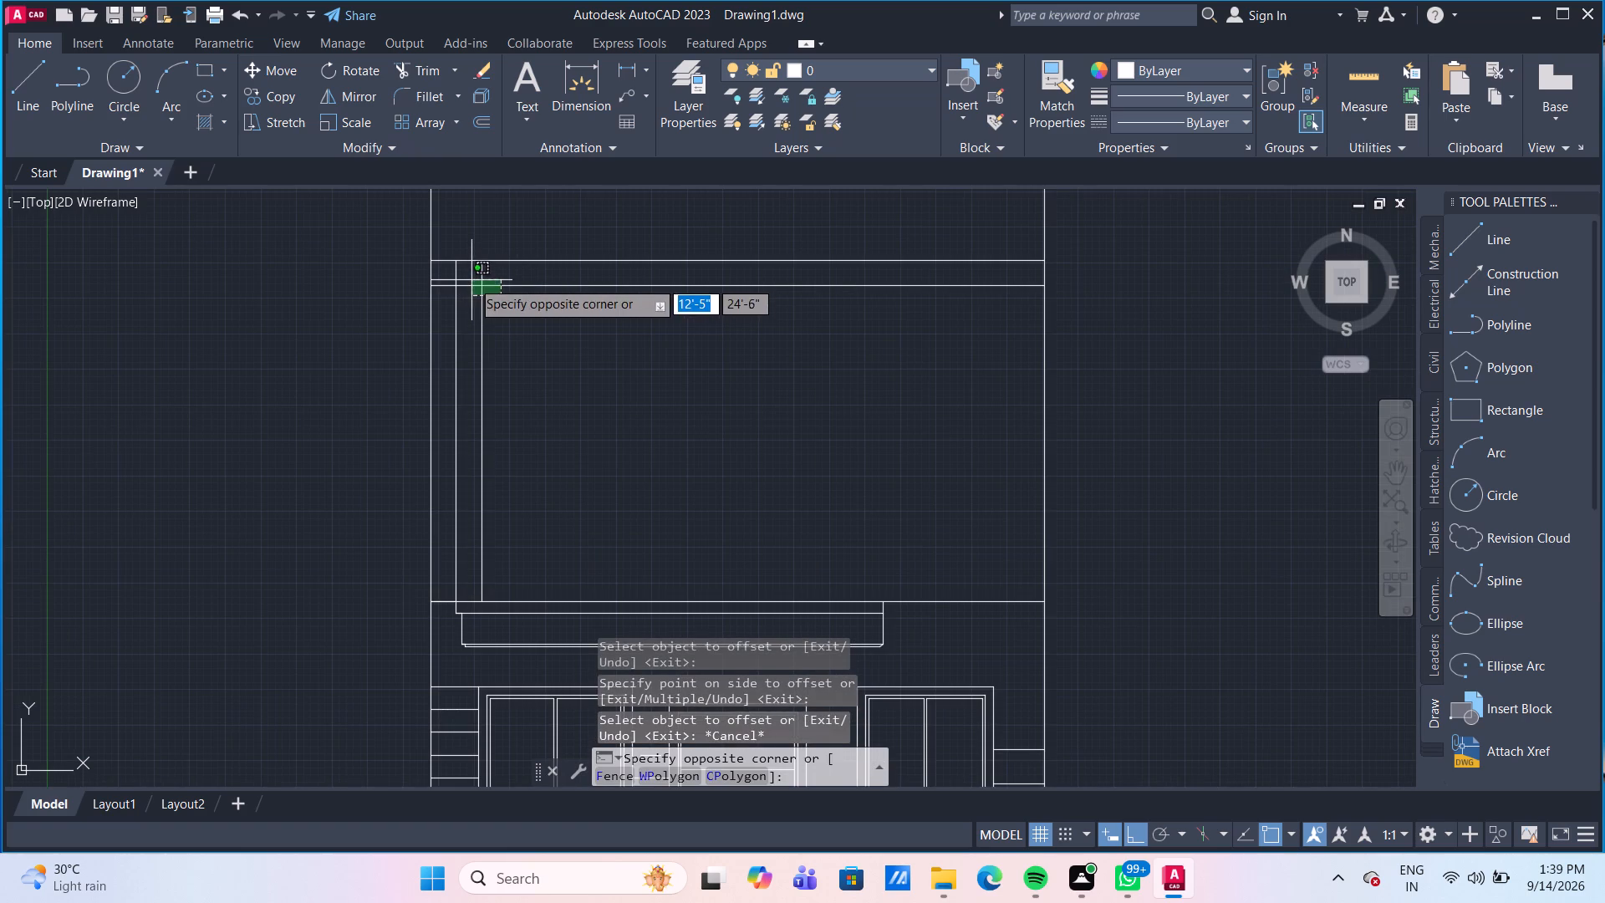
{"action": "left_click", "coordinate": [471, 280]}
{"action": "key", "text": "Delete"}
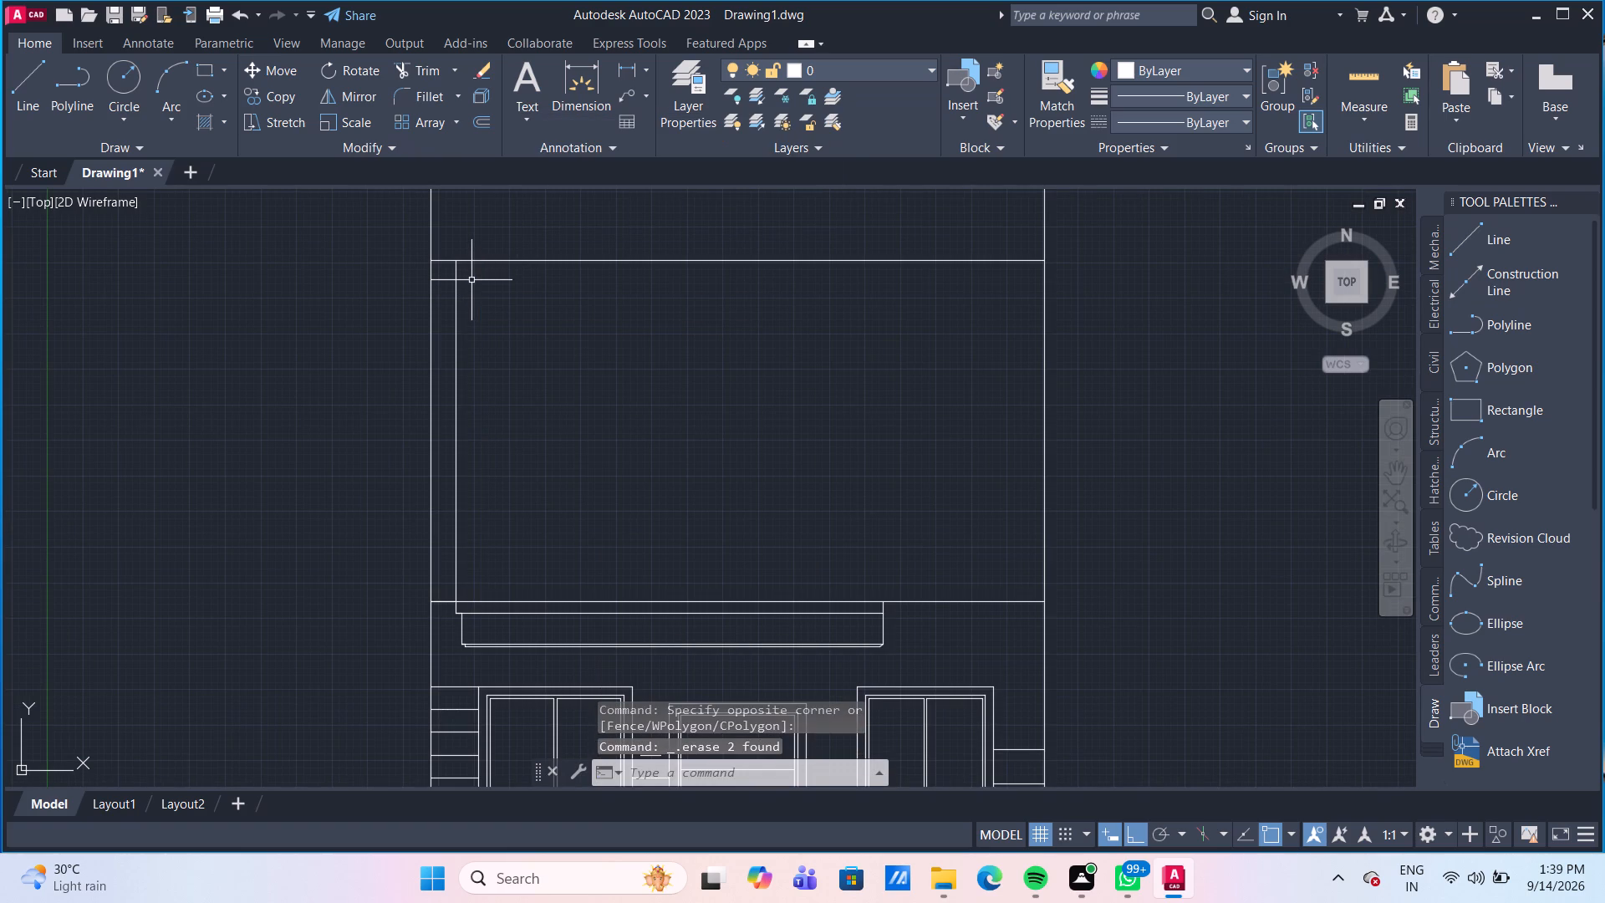
Offset the upper storey's inner vertical line 8" rightward using the Through option.
{"action": "key", "text": "o"}
{"action": "key", "text": "Return"}
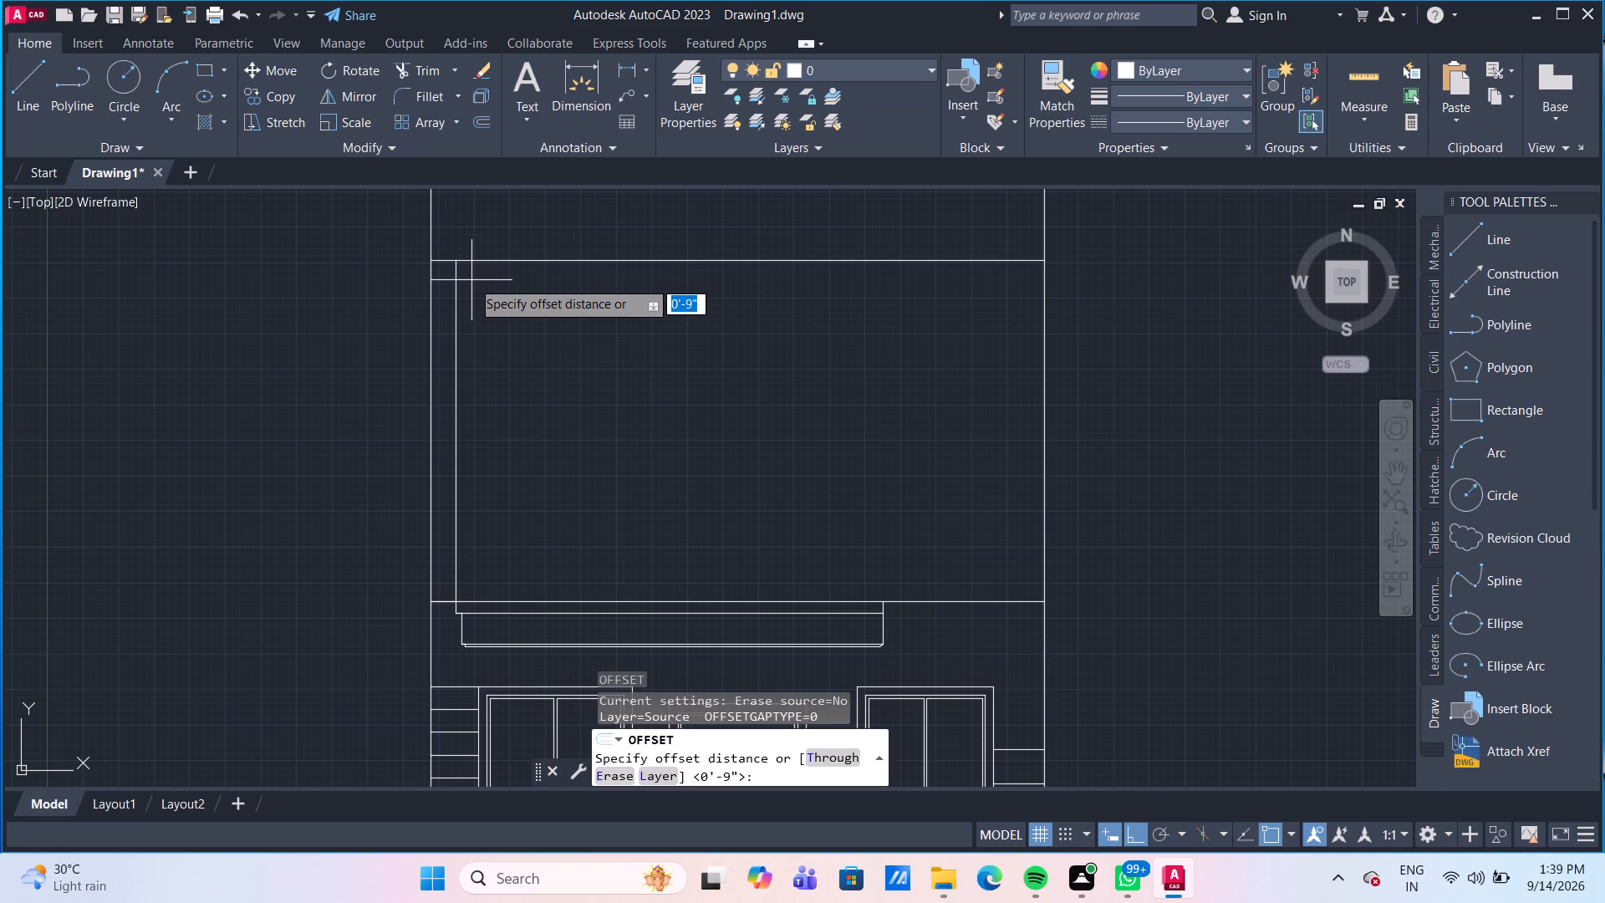
{"action": "left_click", "coordinate": [828, 759]}
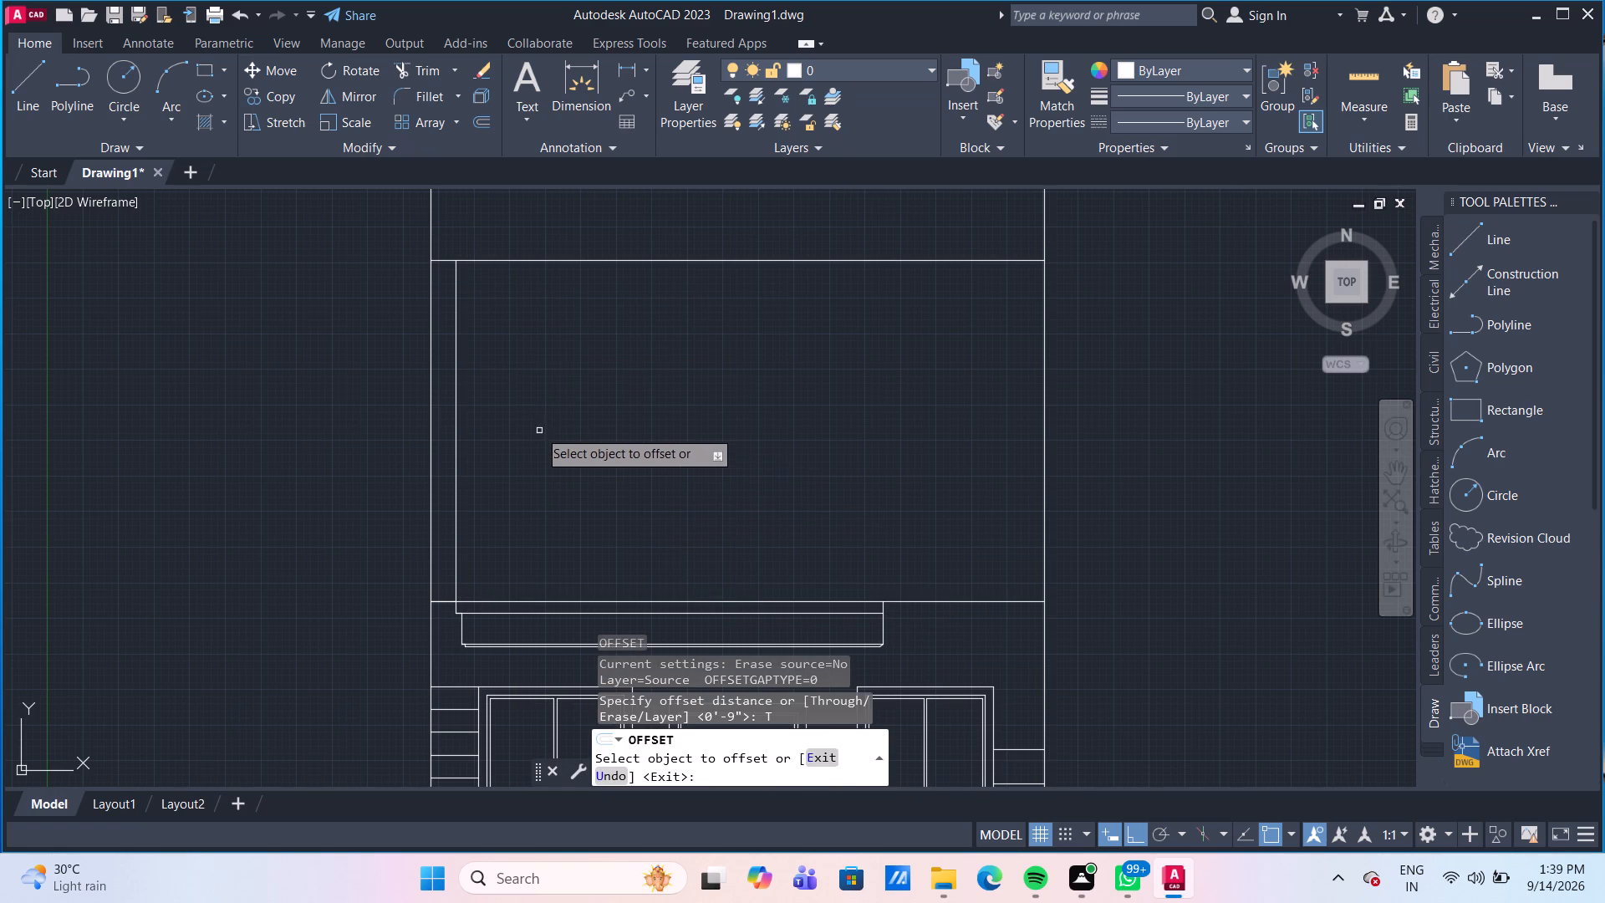
{"action": "left_click", "coordinate": [456, 428]}
{"action": "type", "text": "8\""}
{"action": "key", "text": "Return"}
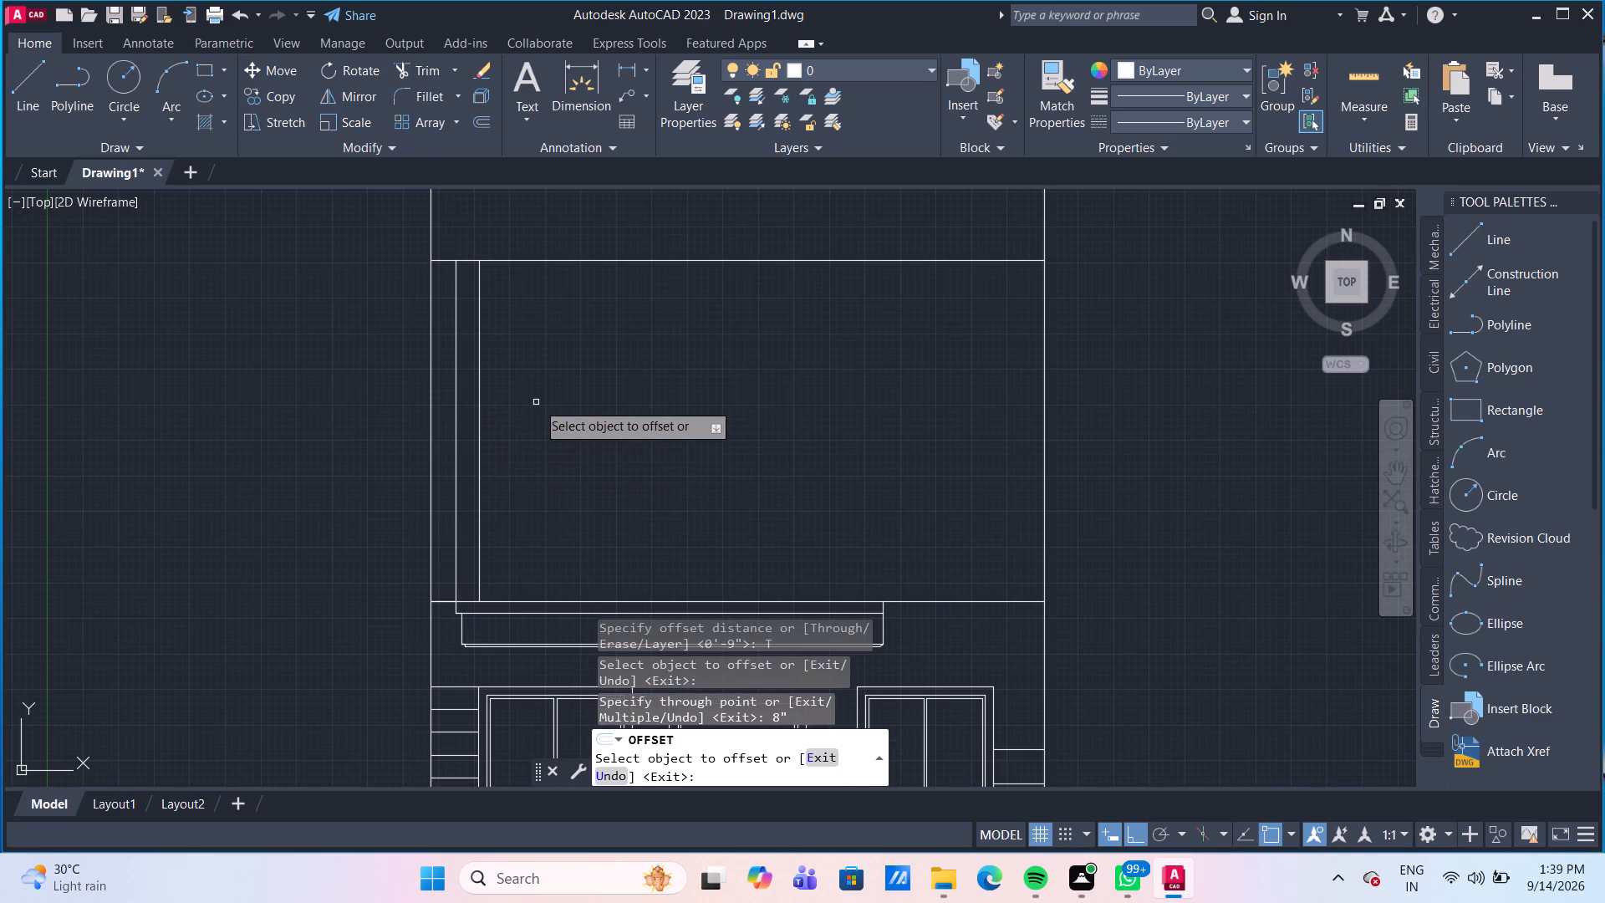
Offset the horizontal line at the top of the upper storey 8" downward, and offset the resulting line another 8" downward.
{"action": "left_click_drag", "start_coordinate": [599, 263], "coordinate": [602, 273]}
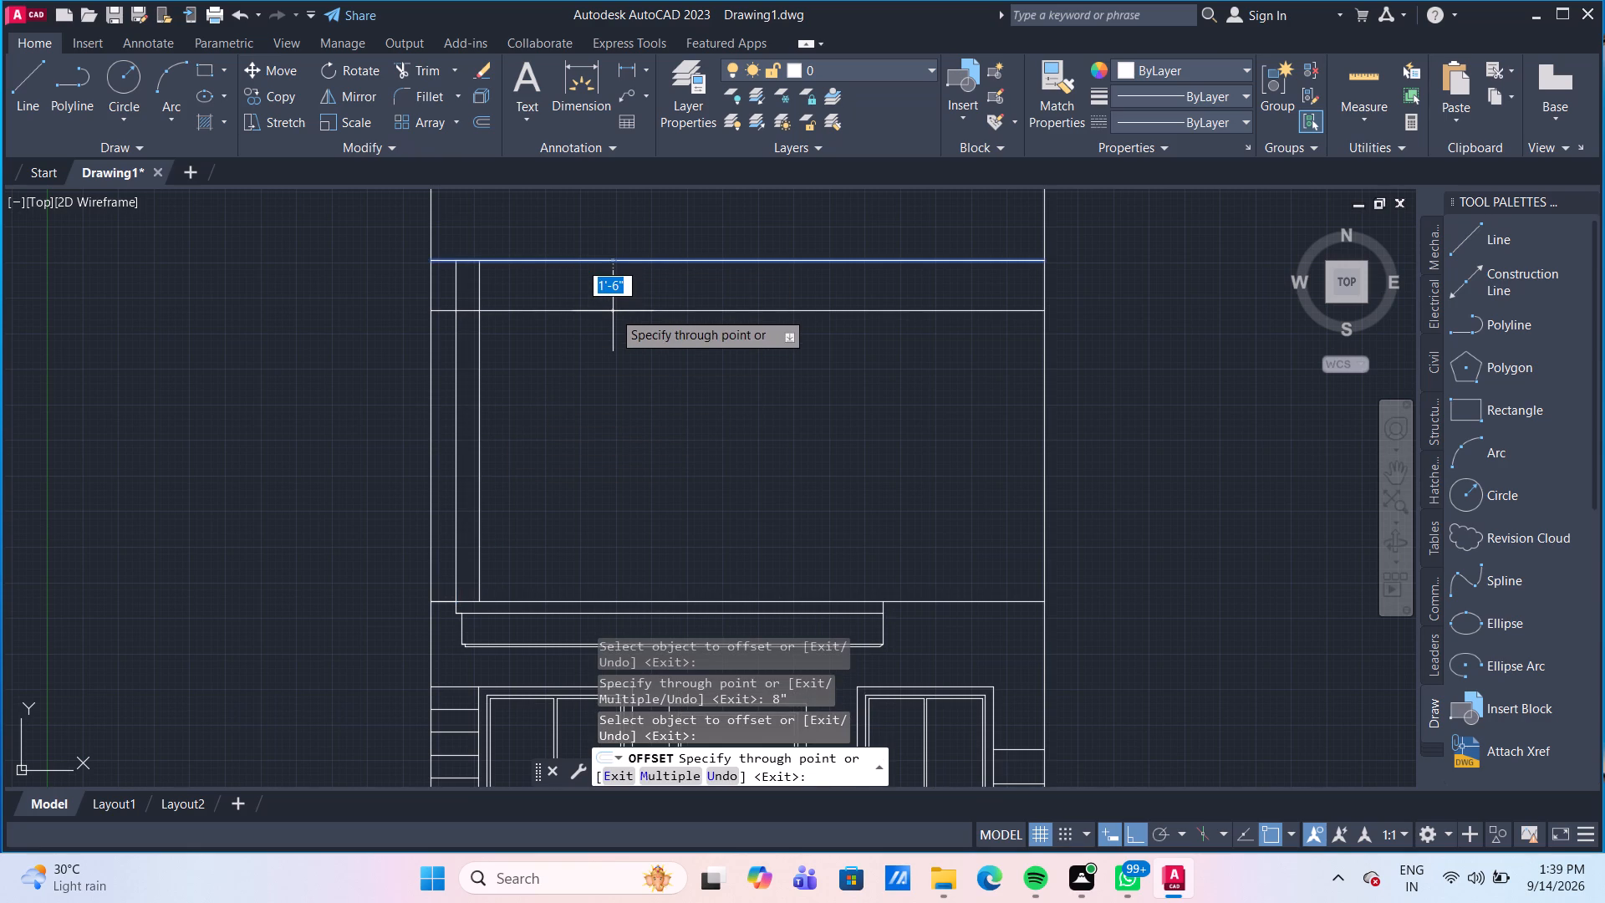
{"action": "type", "text": "8\""}
{"action": "key", "text": "Return"}
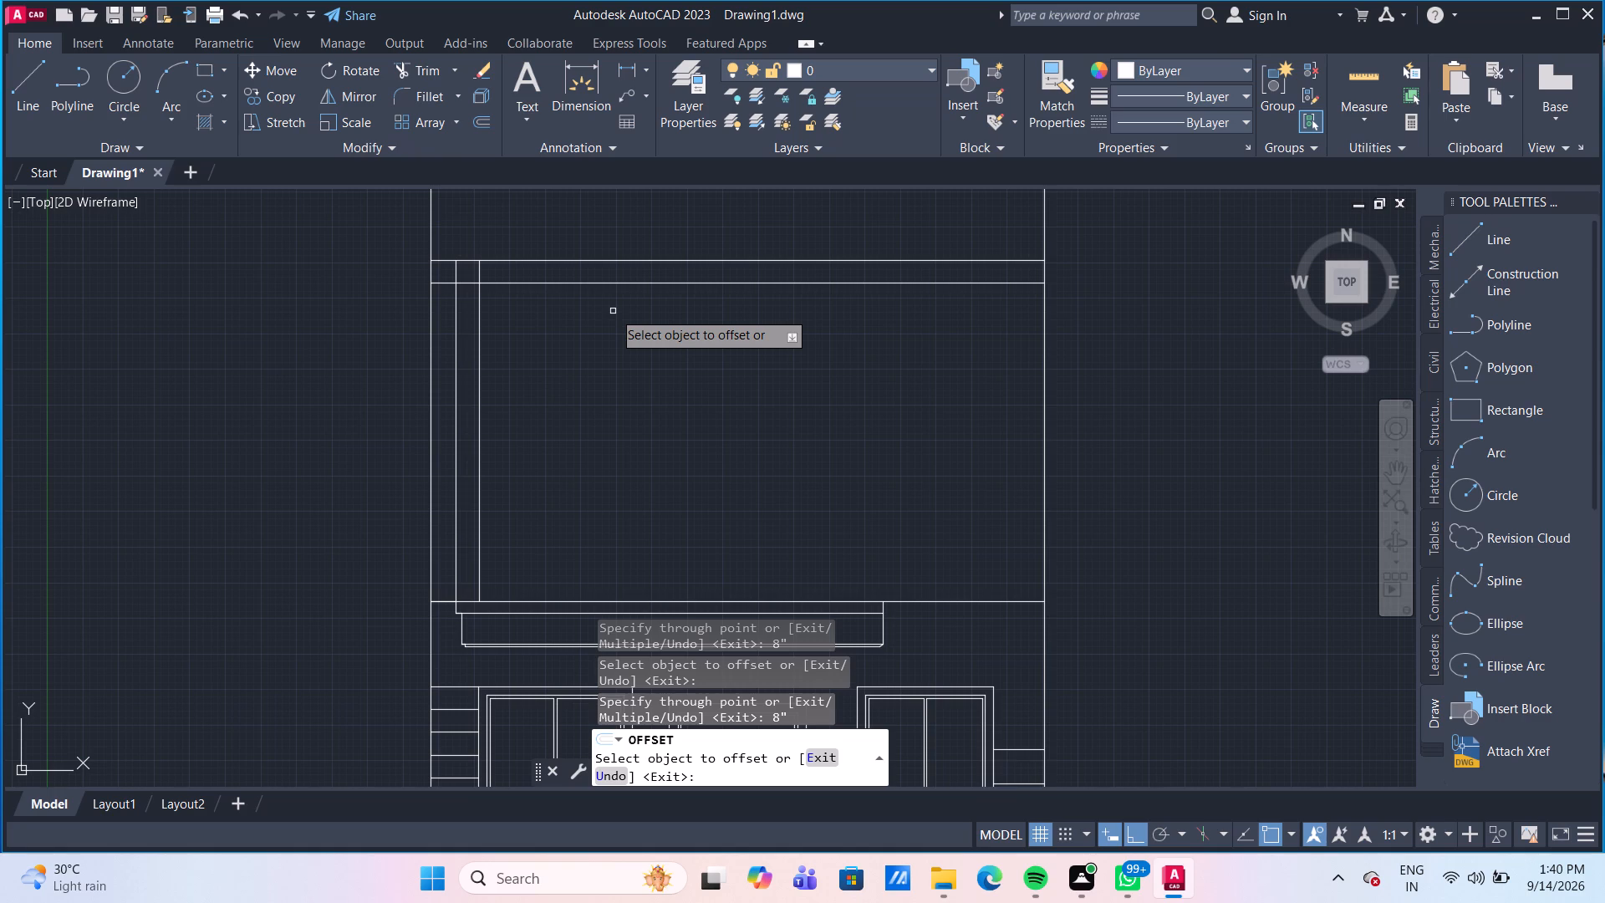
{"action": "left_click", "coordinate": [622, 282]}
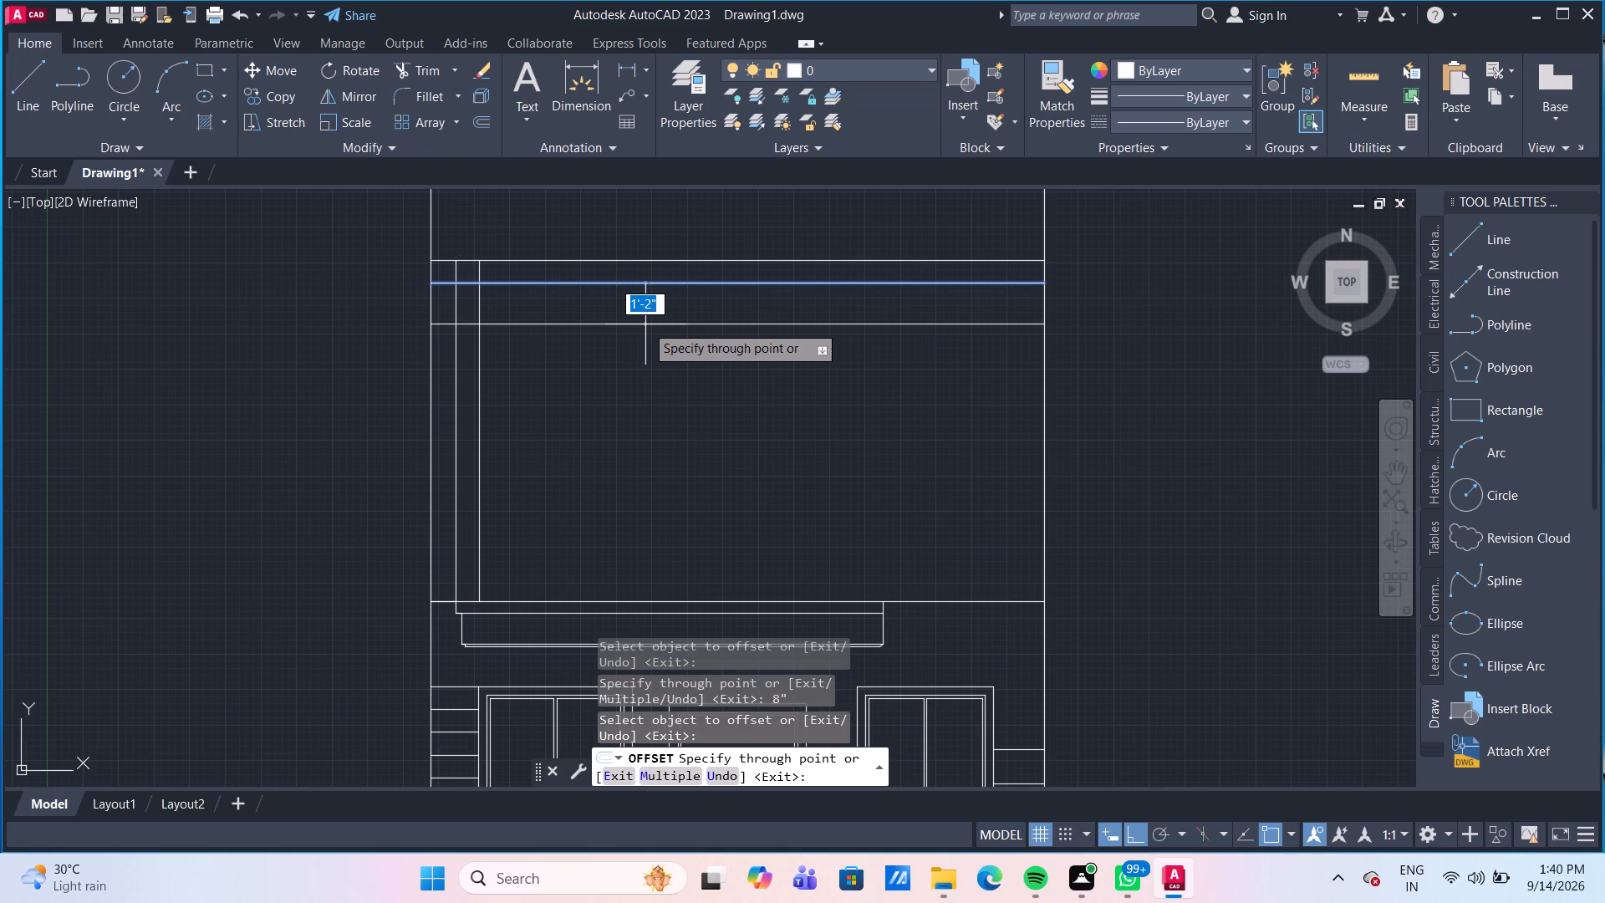
{"action": "key", "text": "8"}
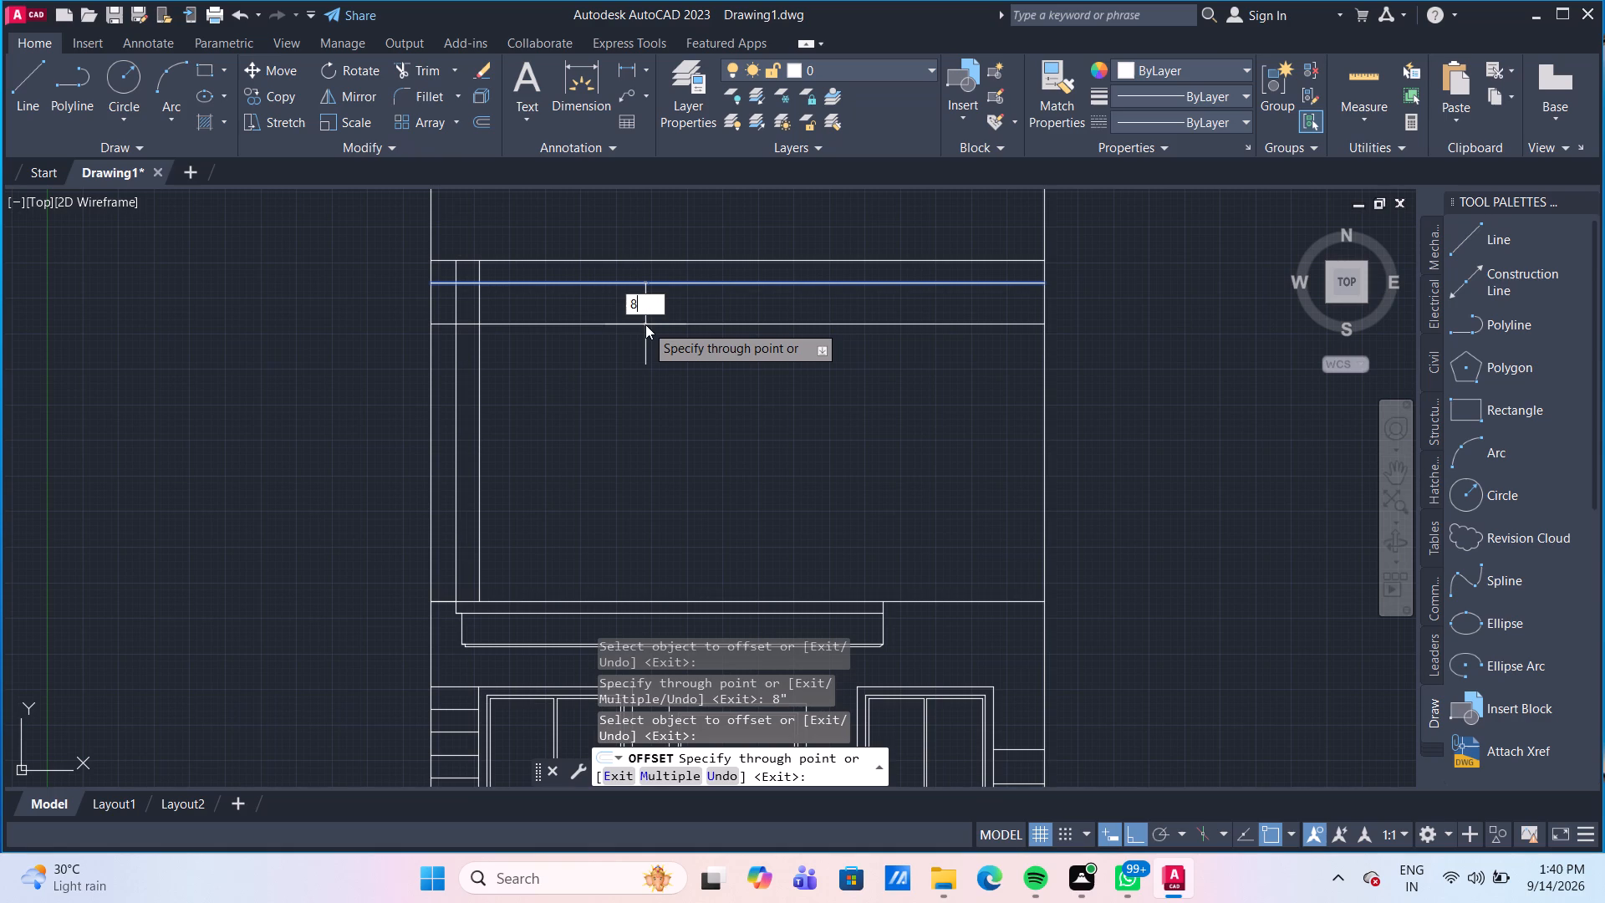
{"action": "key", "text": "shift+quotedbl"}
{"action": "key", "text": "Return"}
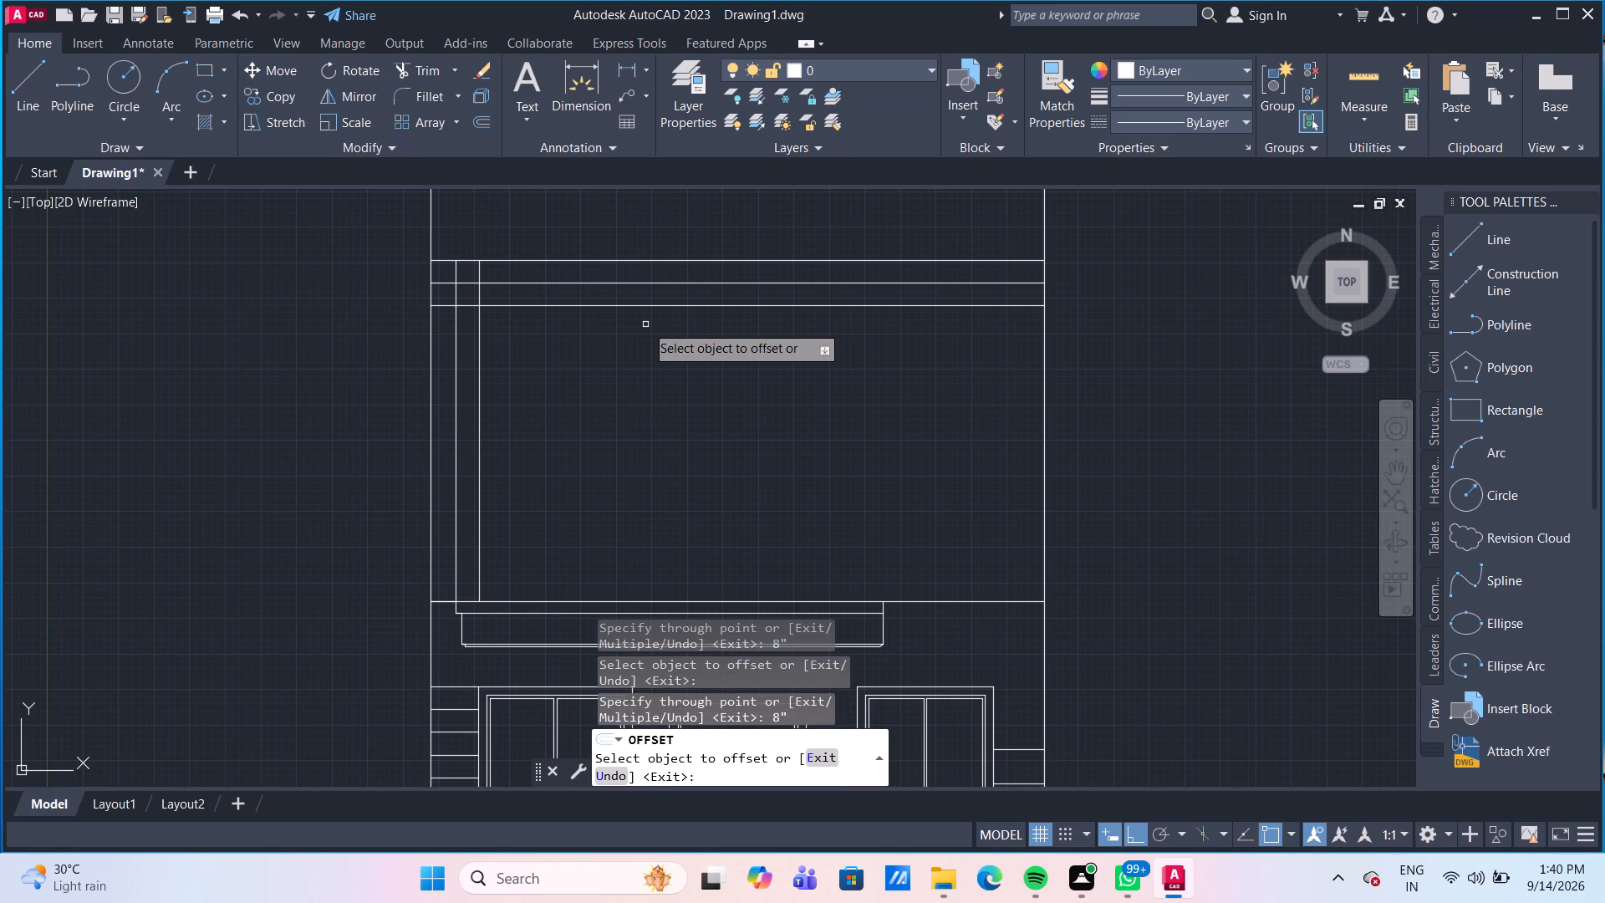
{"action": "key", "text": "Escape"}
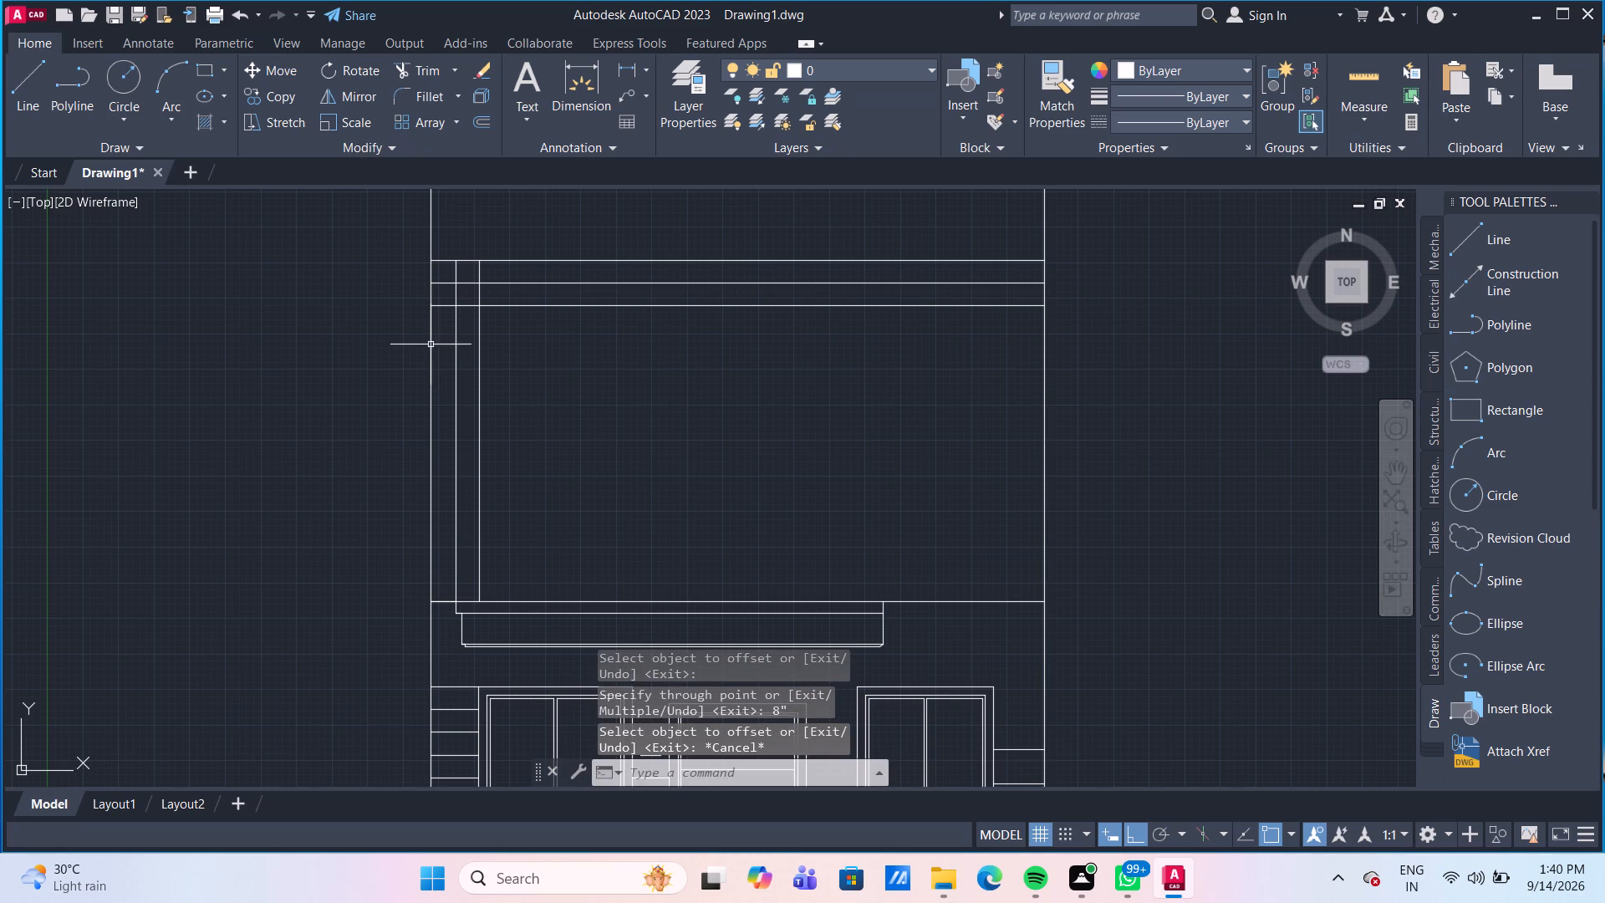
Trim the overlapping line ends where the 8" offset lines cross at the upper-left corner of the upper-storey frame.
{"action": "type", "text": "TR"}
{"action": "key", "text": "Return"}
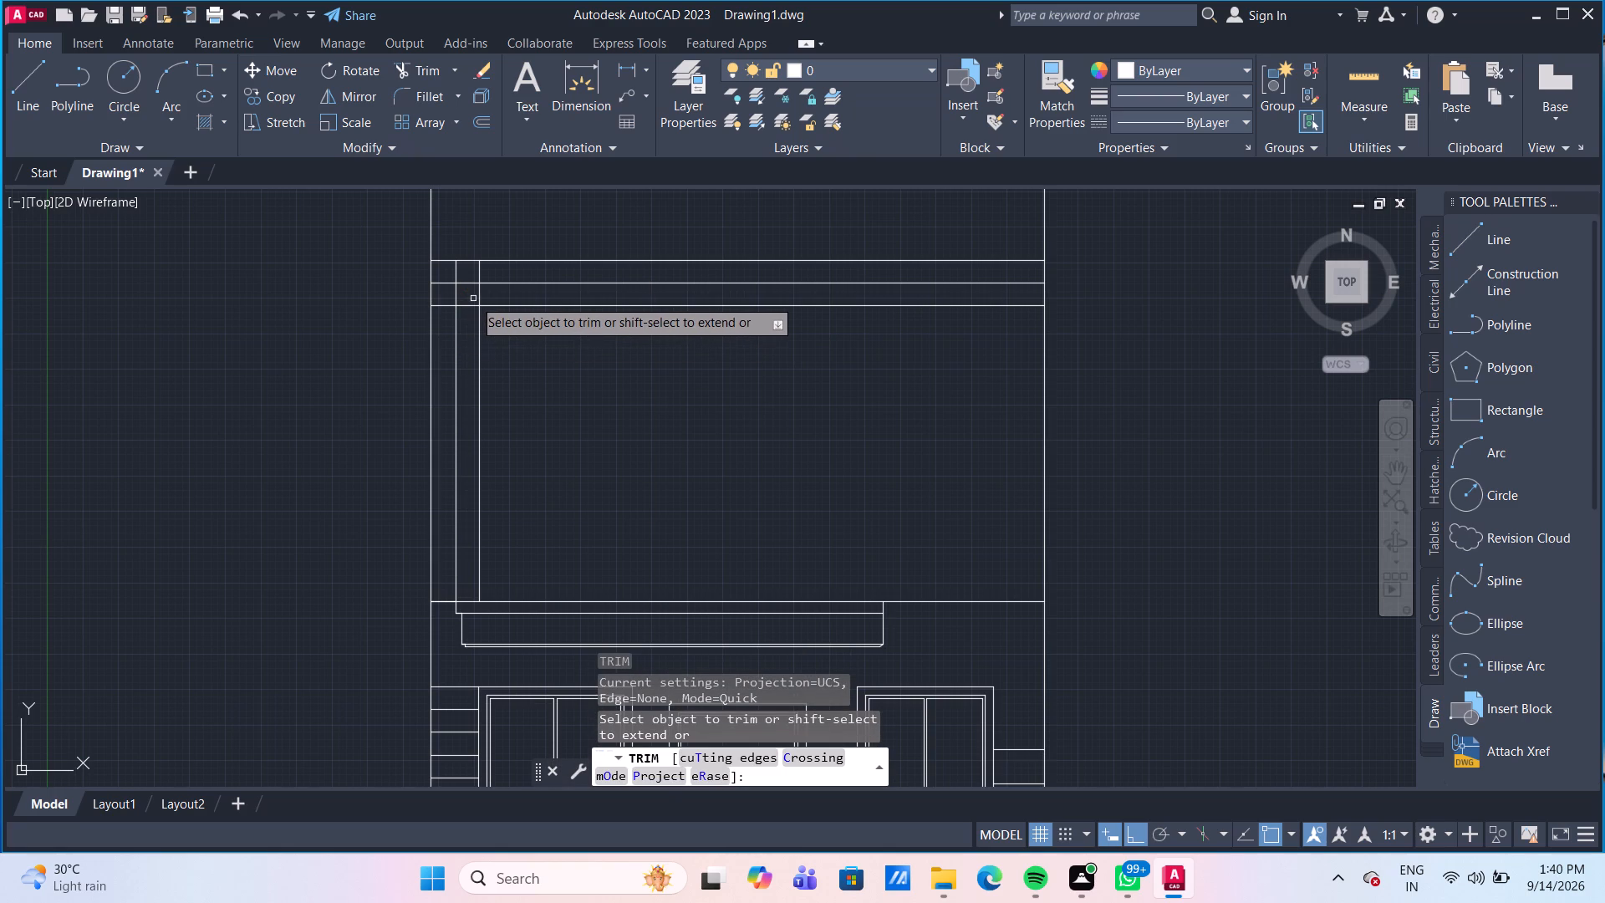
{"action": "left_click", "coordinate": [479, 271]}
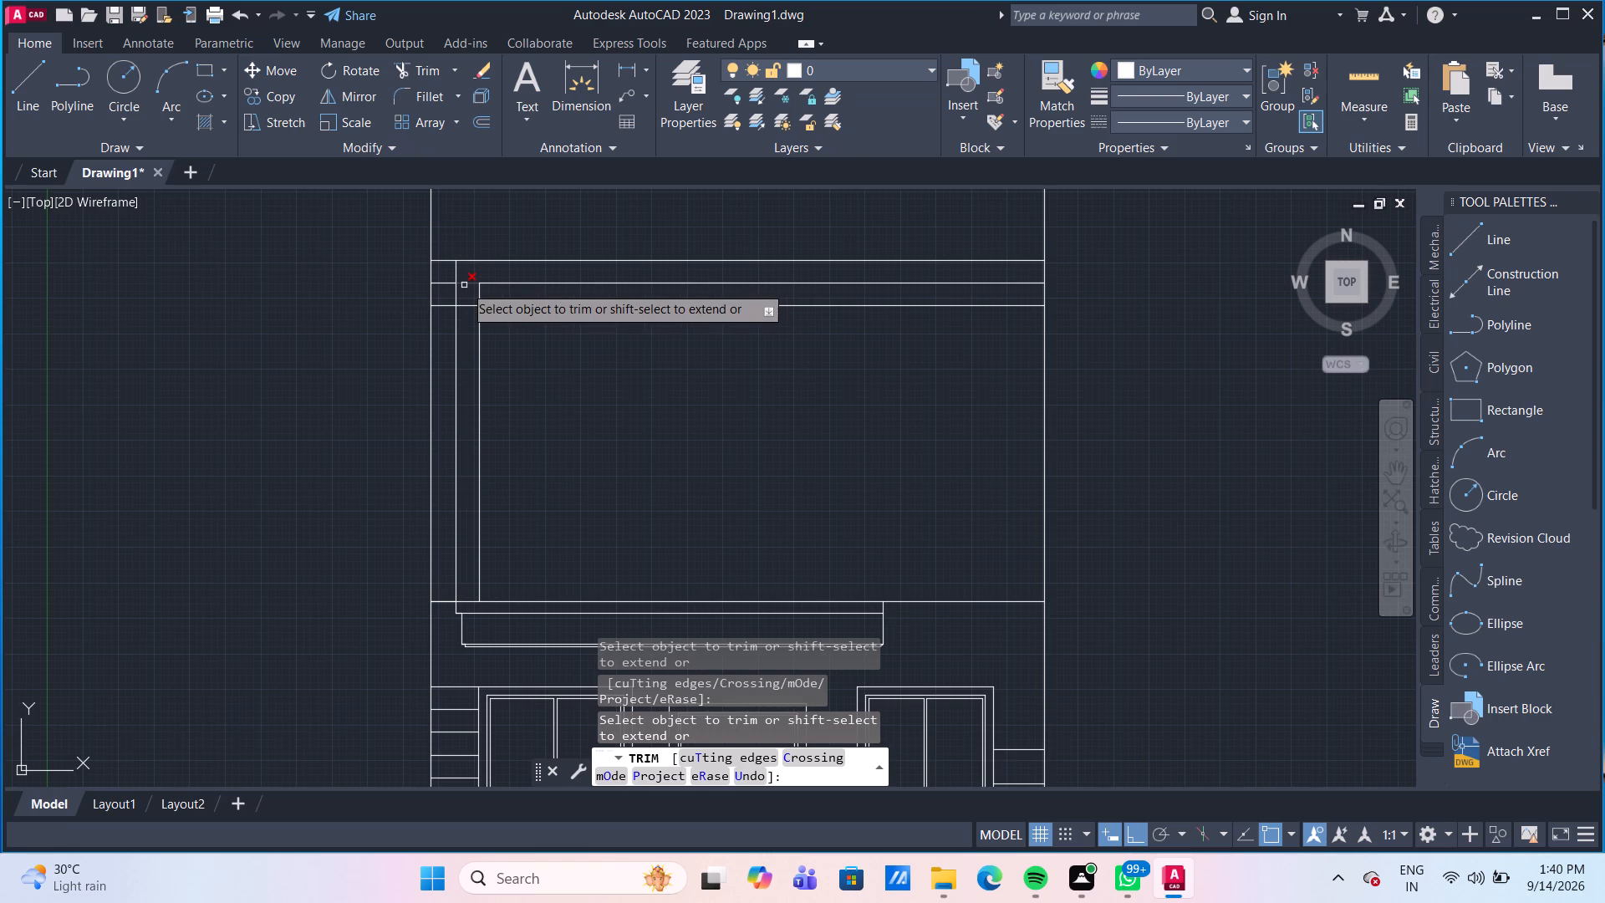
{"action": "left_click", "coordinate": [464, 286]}
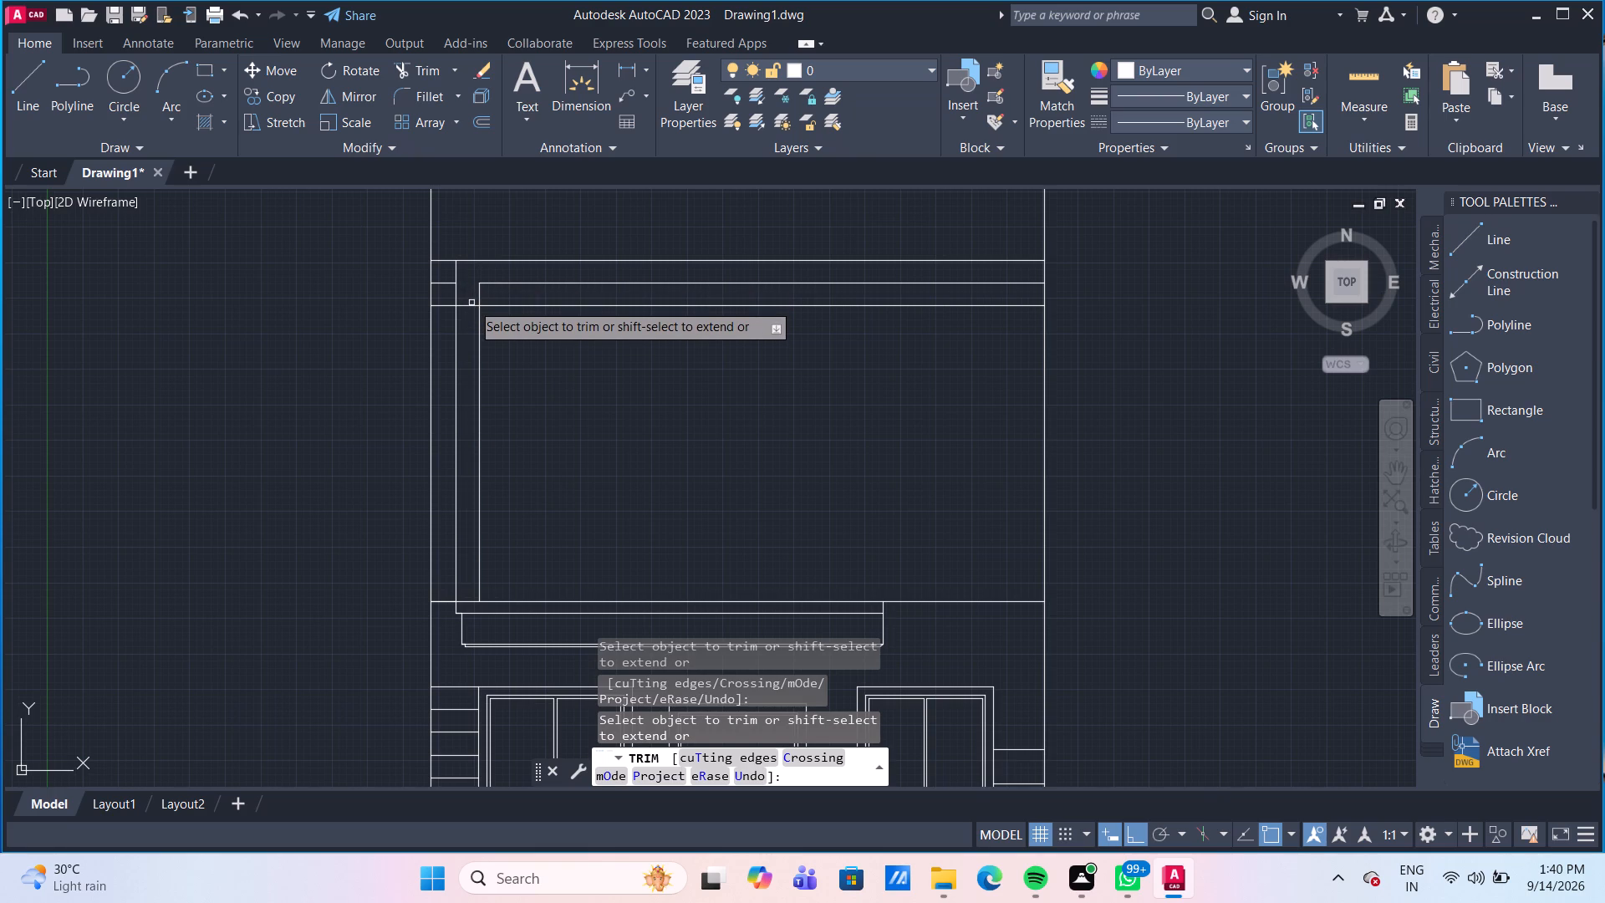
{"action": "left_click", "coordinate": [470, 308]}
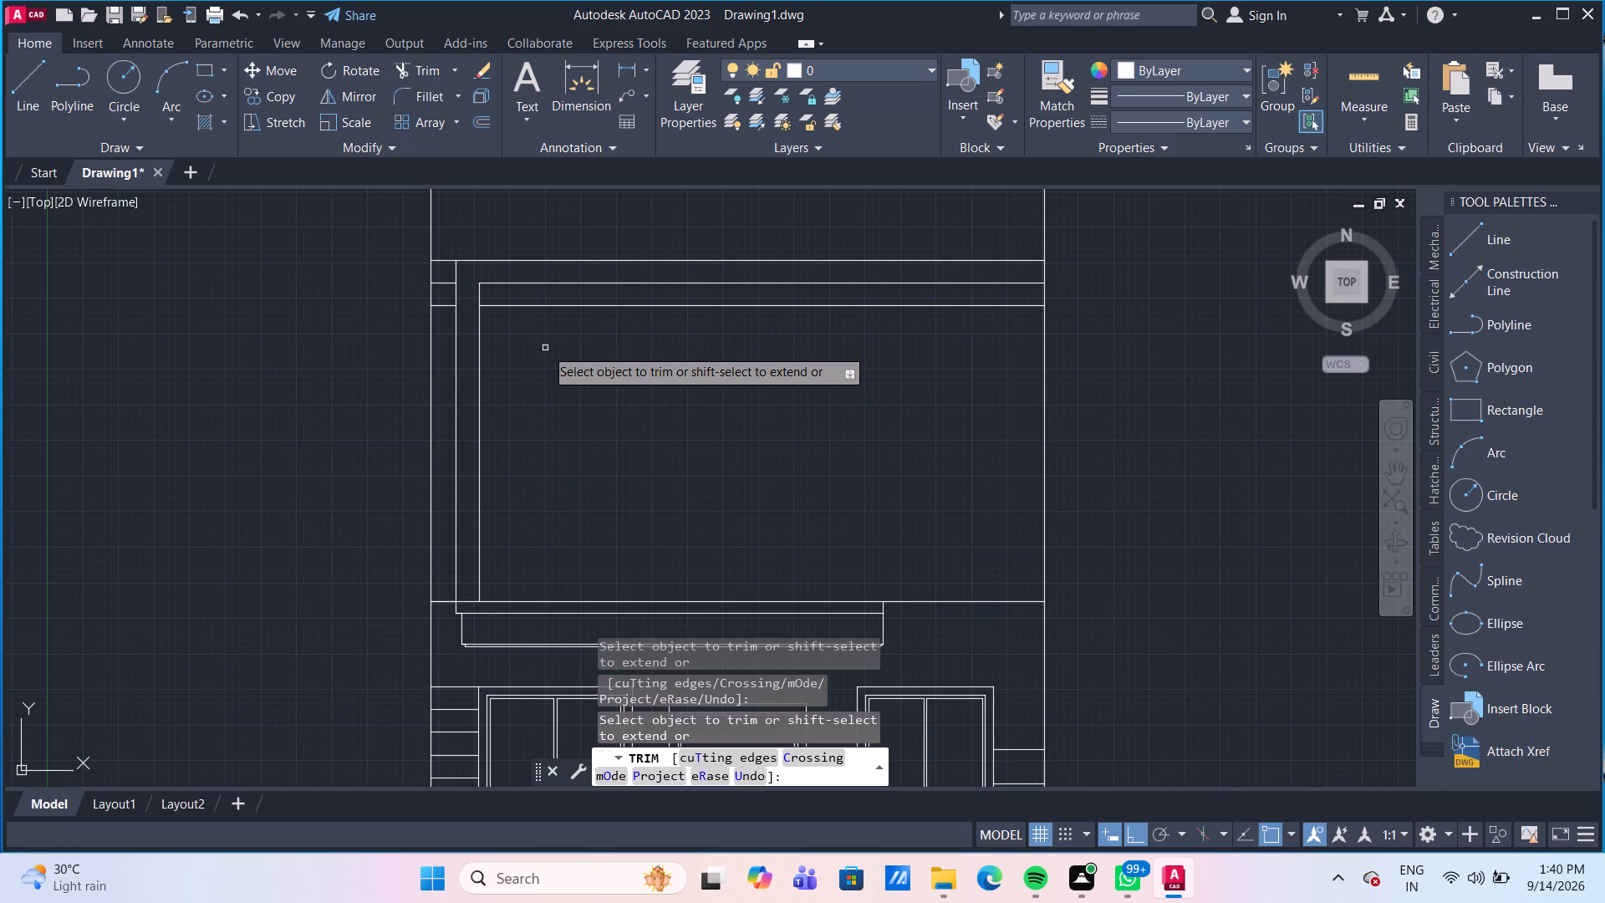
{"action": "left_click", "coordinate": [446, 305]}
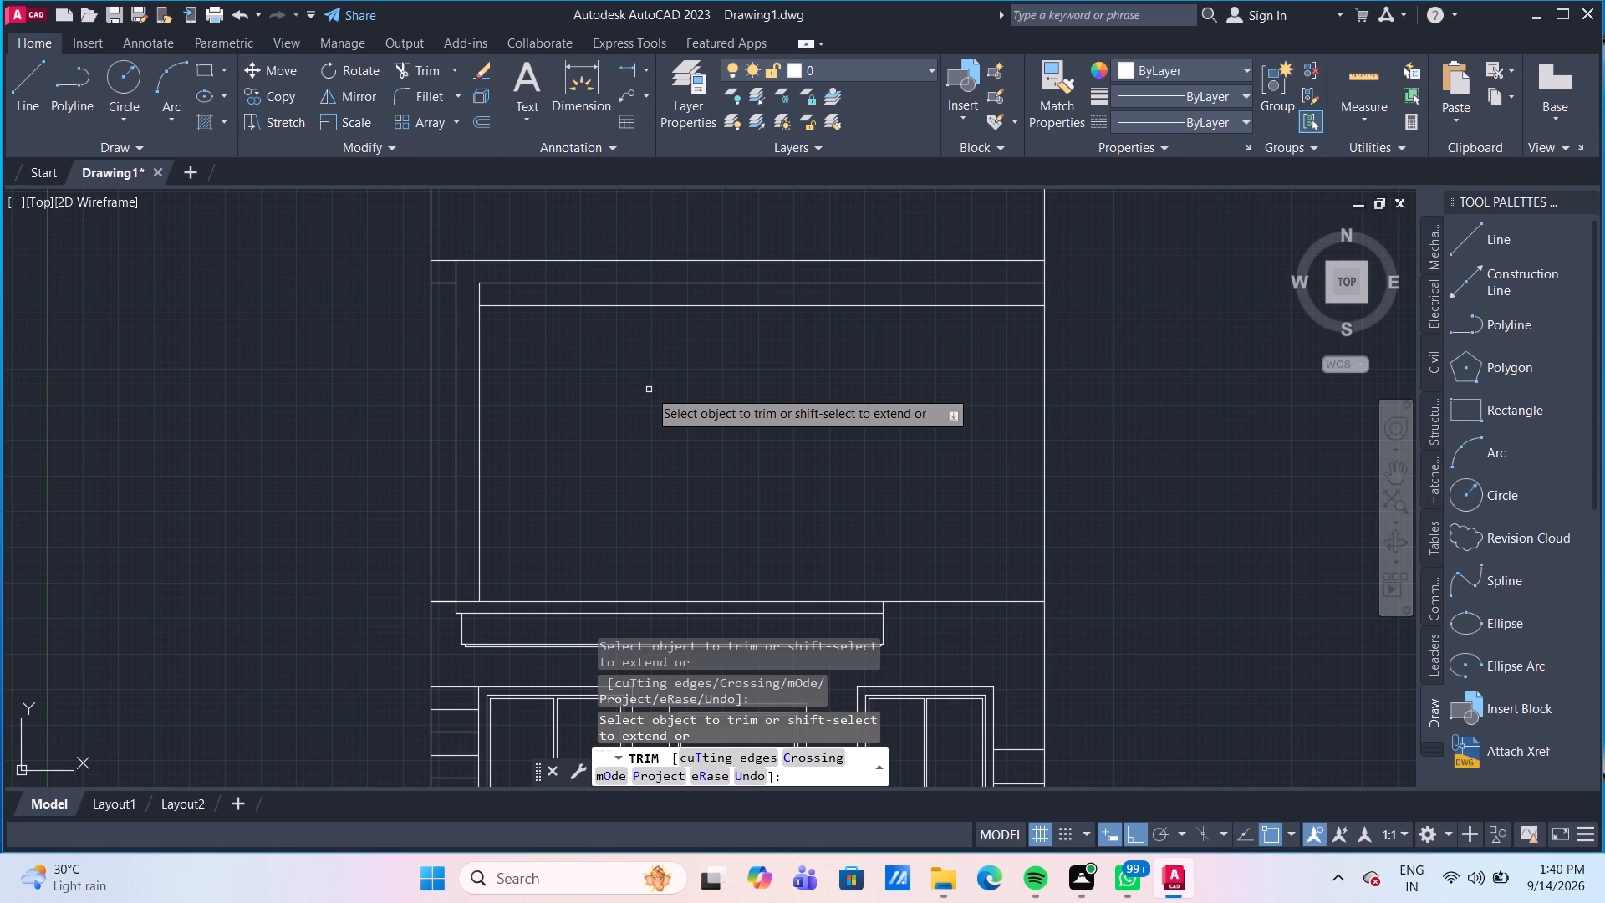
{"action": "key", "text": "Escape"}
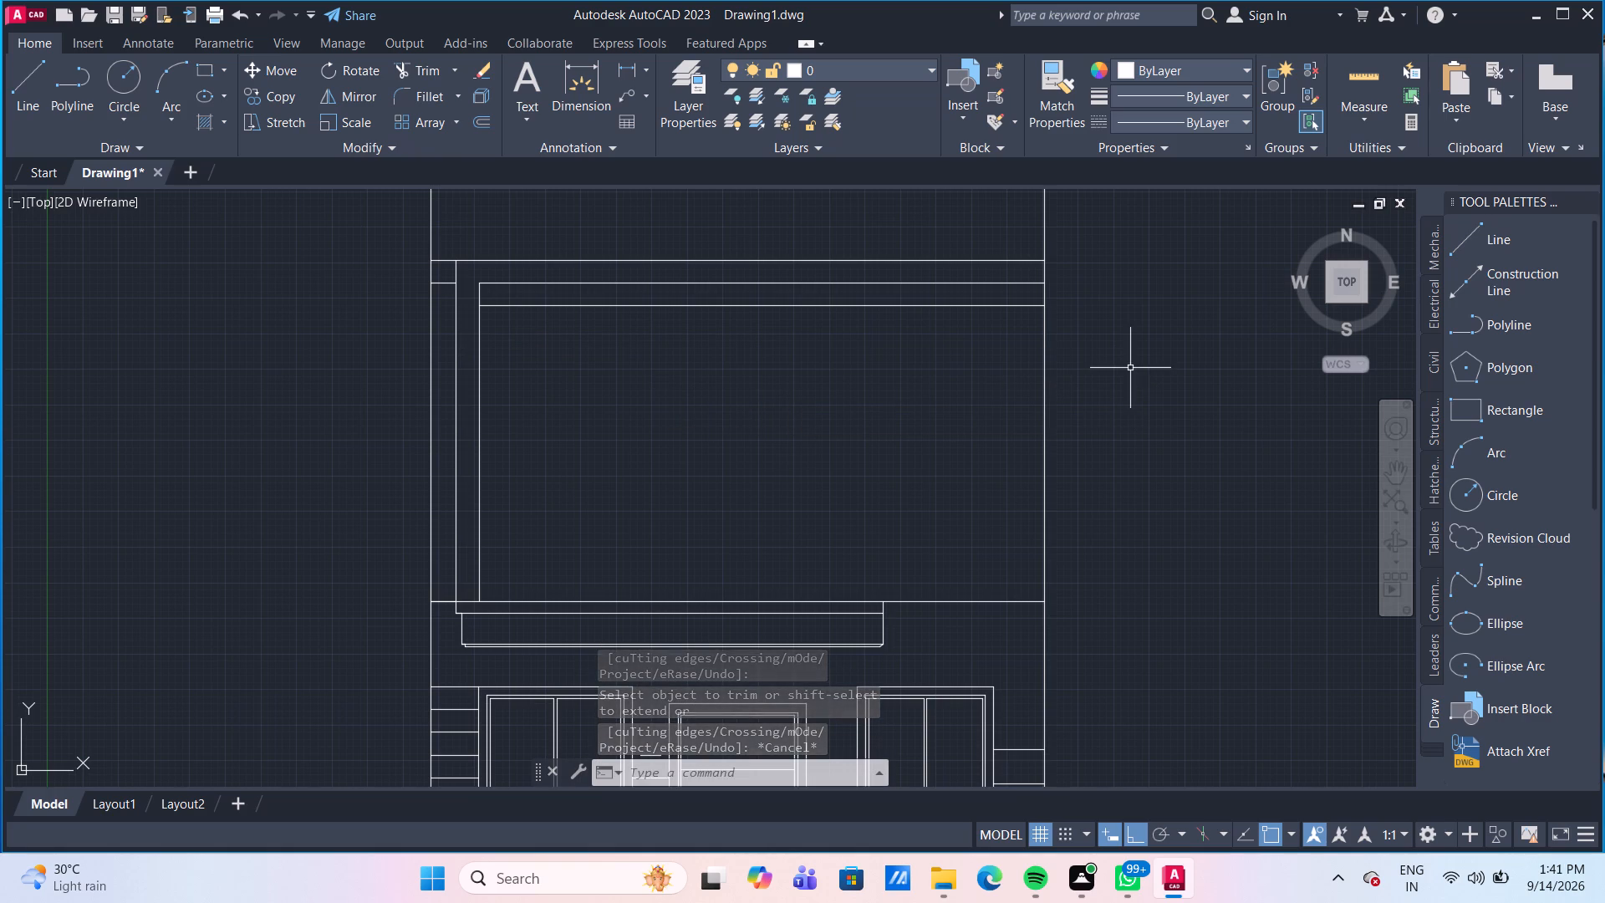
Draw a 6" projection beyond the right wall line, closing the end of the first 8" band at the top of the upper storey.
{"action": "middle_click_drag", "start_coordinate": [1130, 368], "coordinate": [986, 461]}
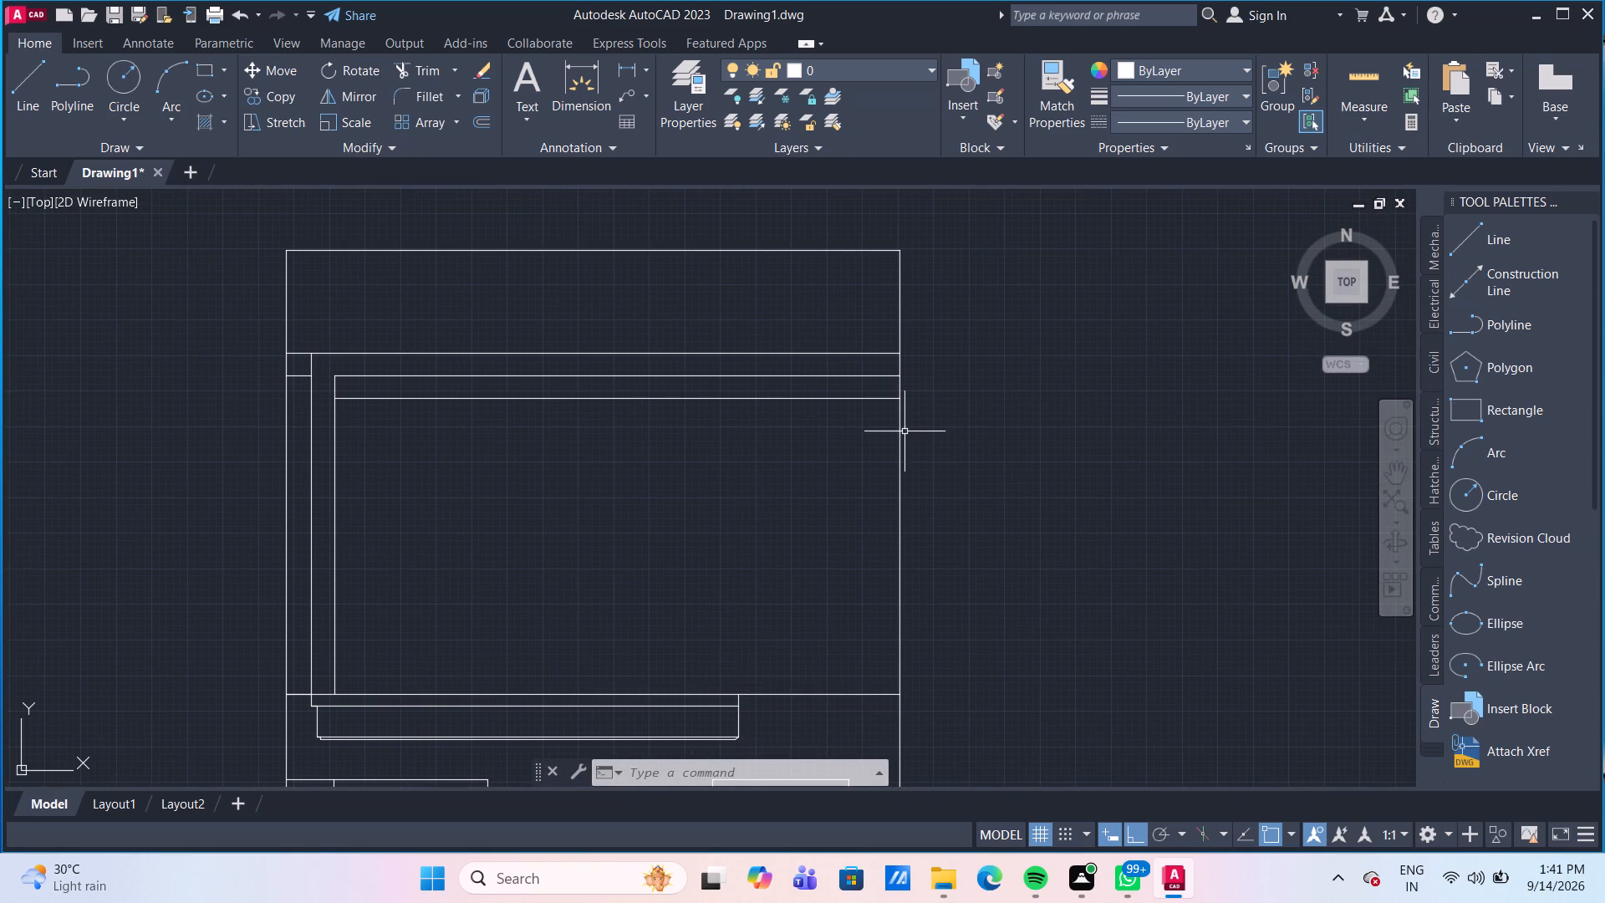
{"action": "left_click", "coordinate": [43, 79]}
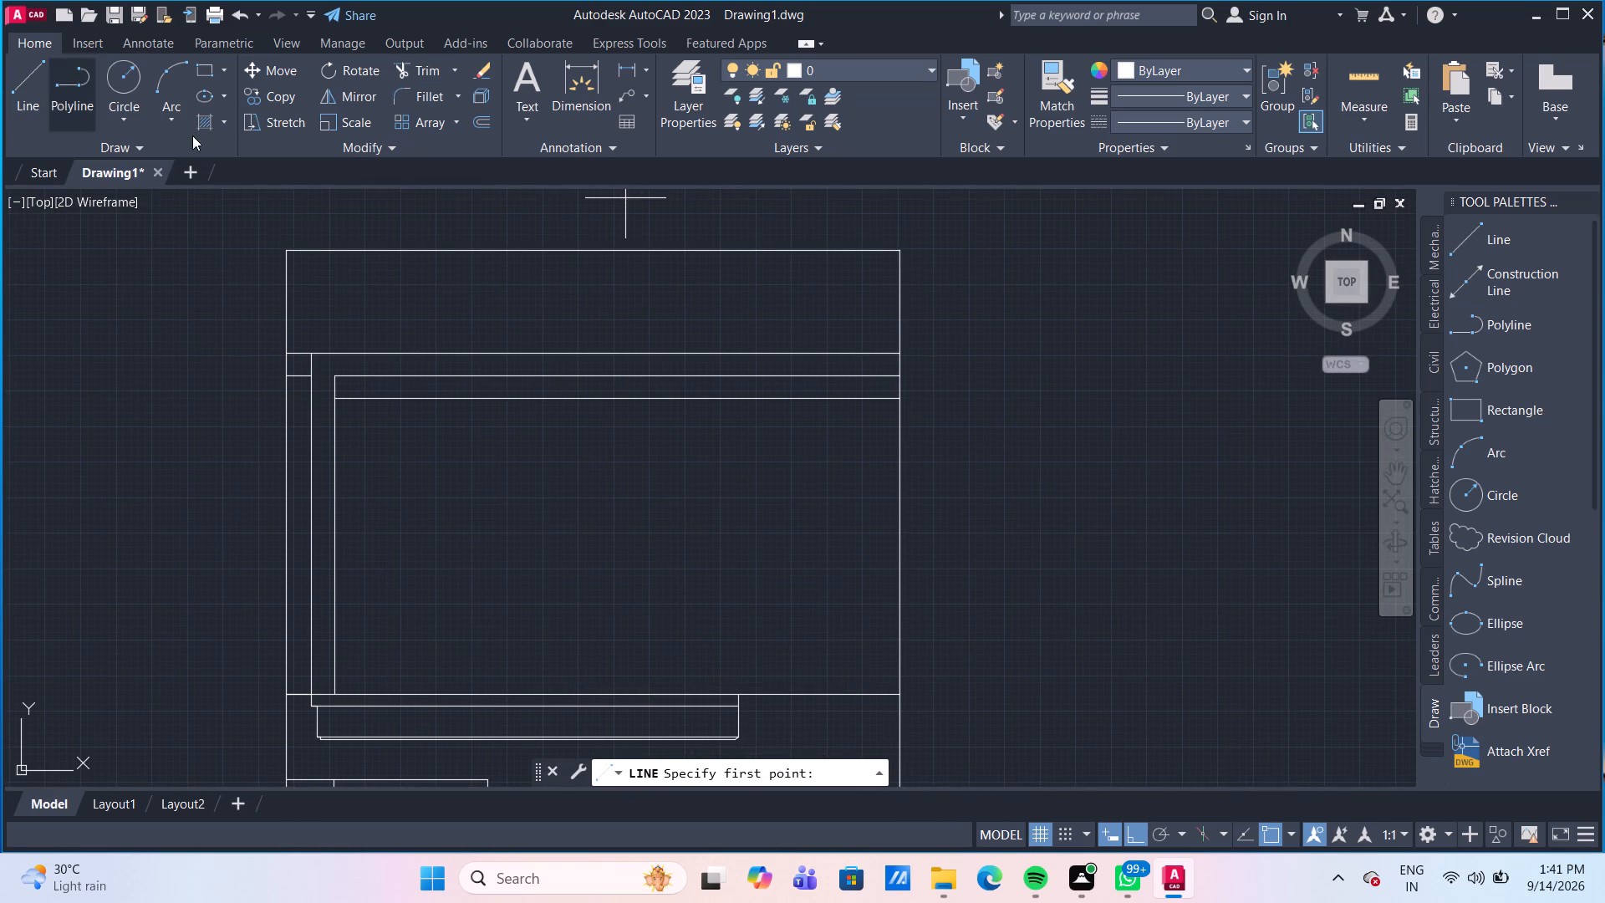
{"action": "left_click", "coordinate": [902, 355]}
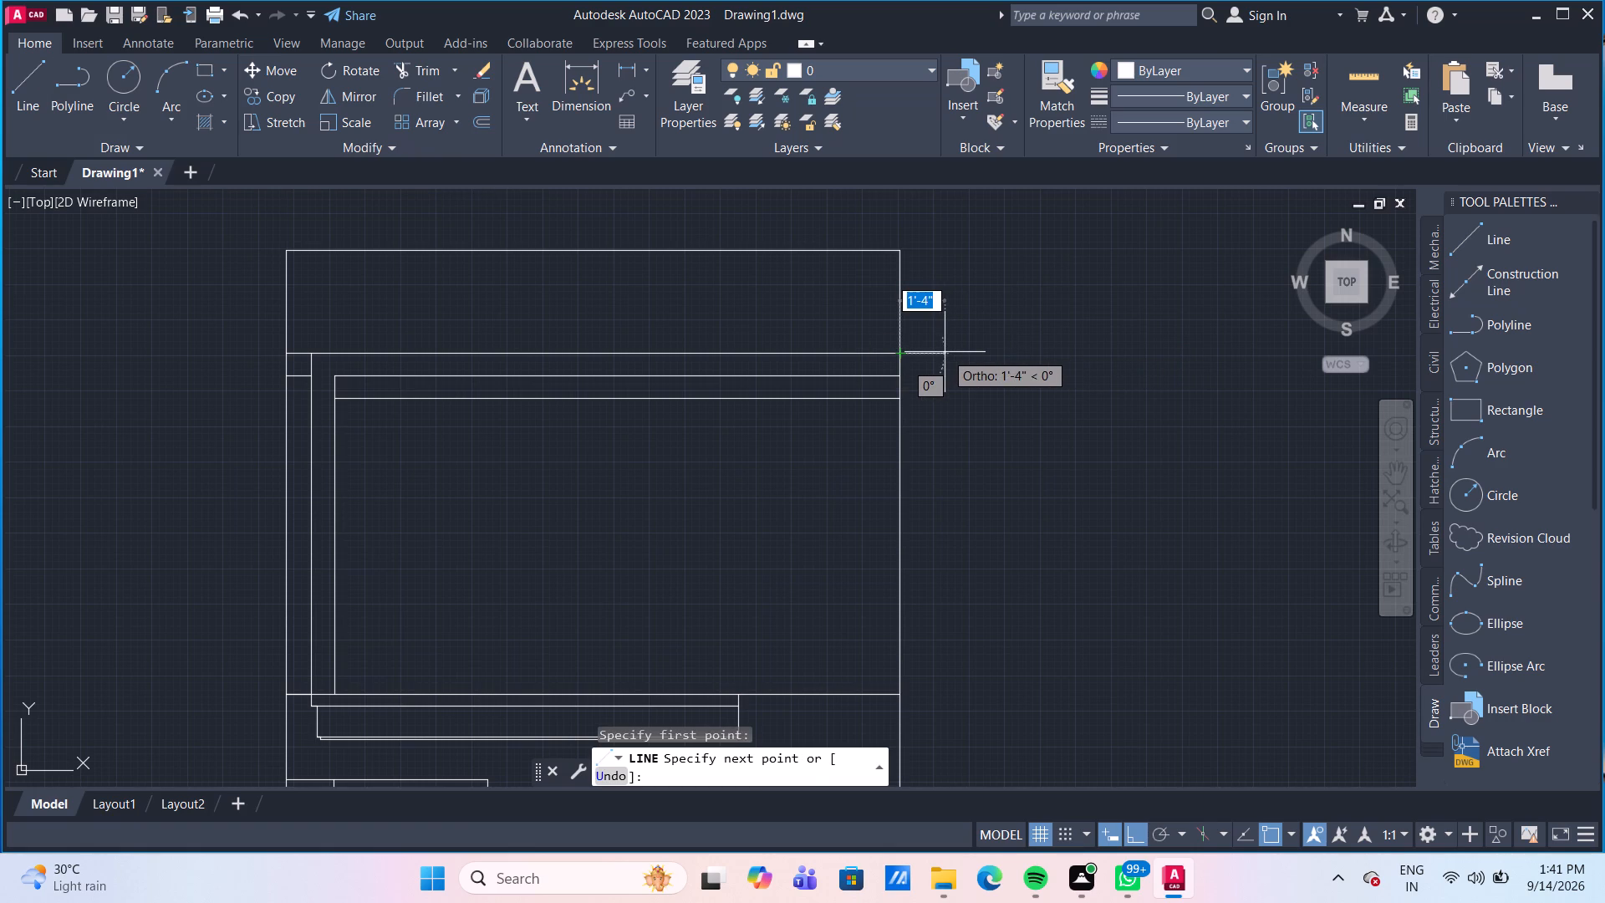
{"action": "type", "text": "6\""}
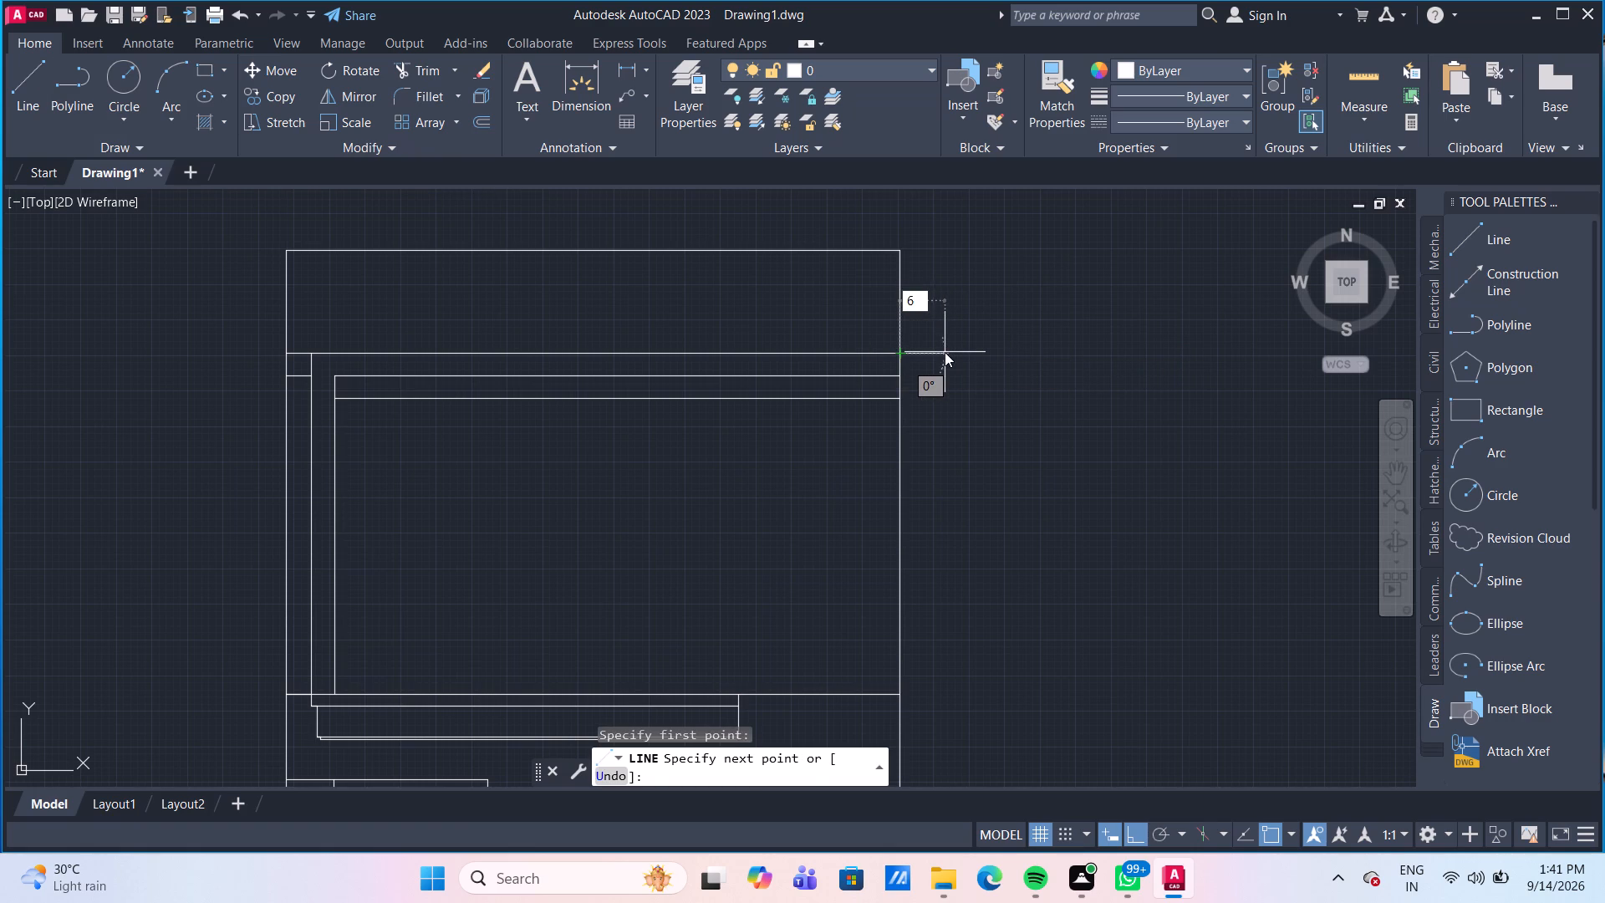
{"action": "key", "text": "Return"}
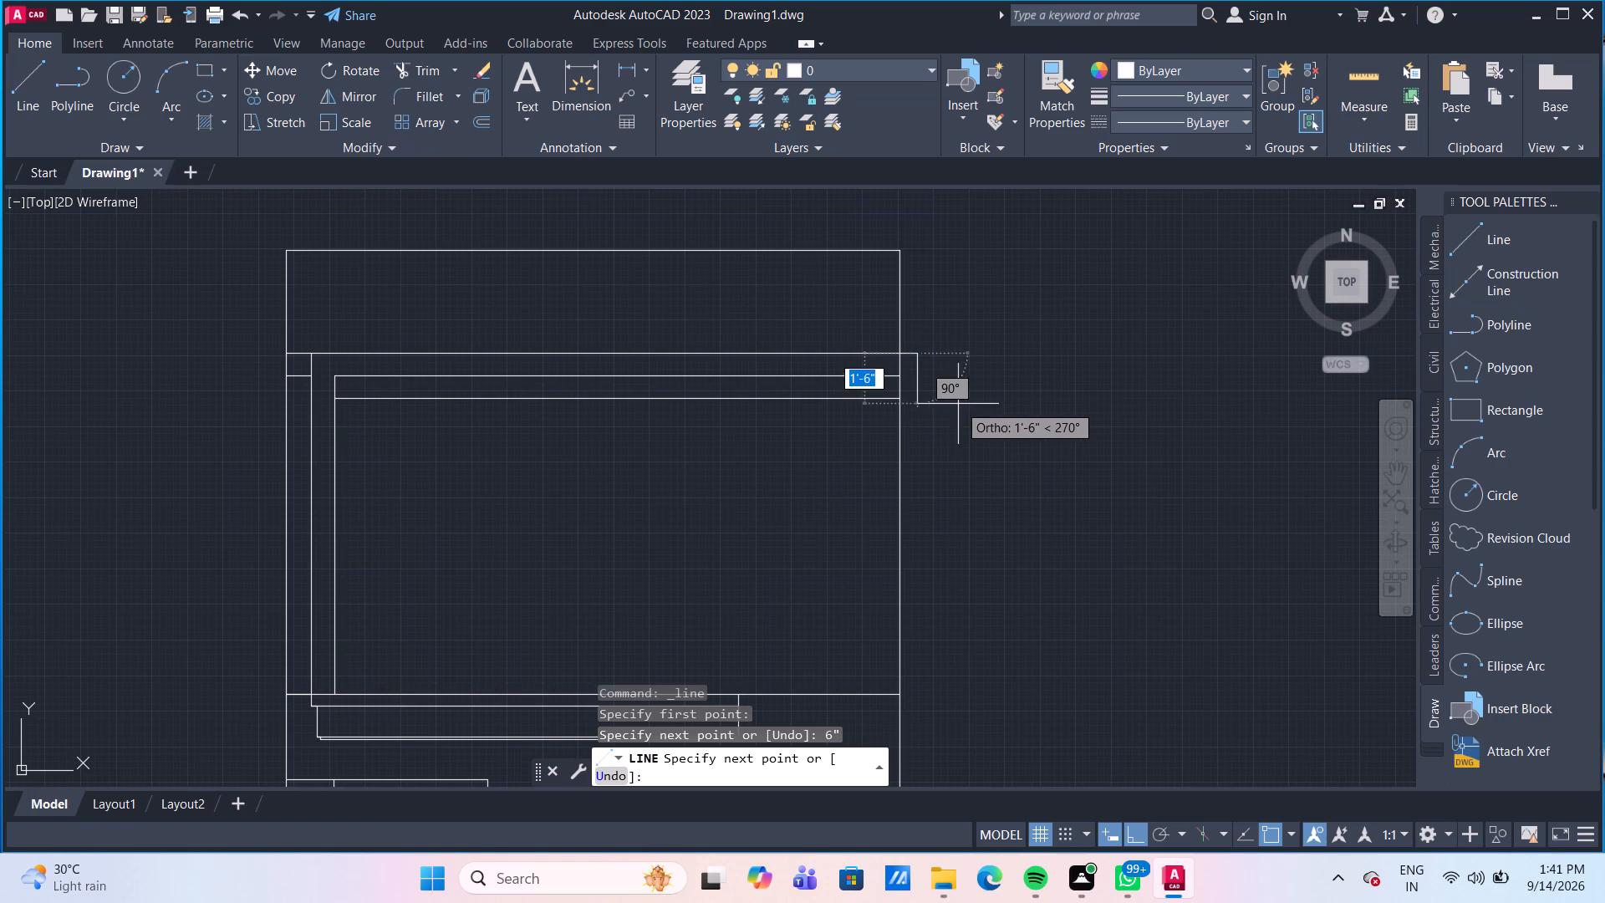
{"action": "scroll", "coordinate": [915, 380], "scroll_direction": "up", "scroll_amount": 2}
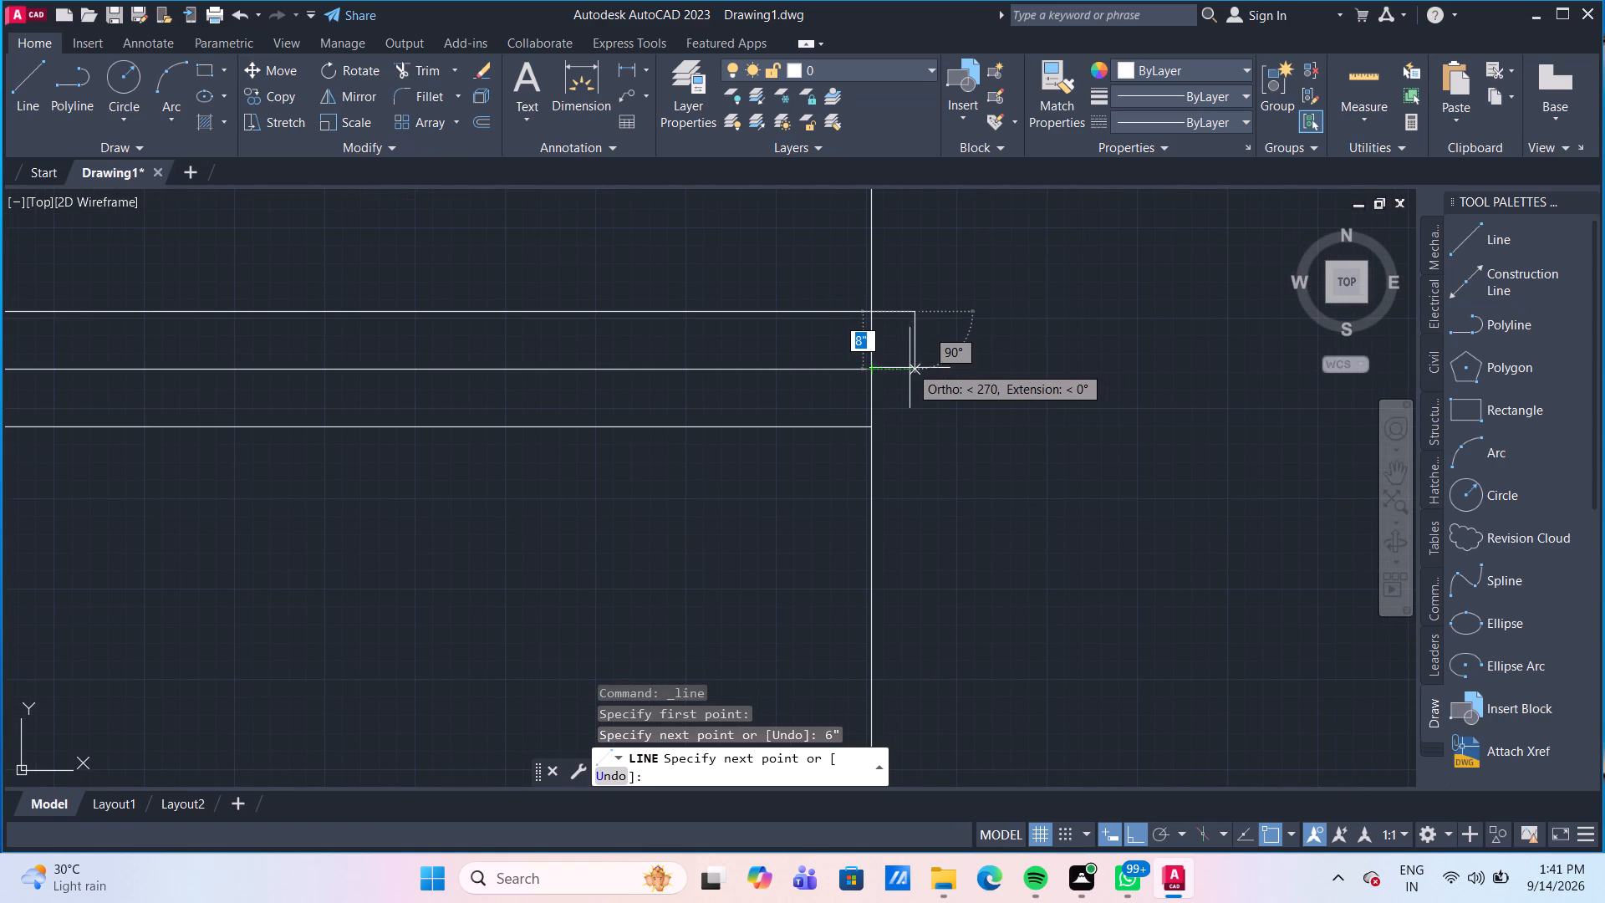
{"action": "left_click", "coordinate": [913, 372]}
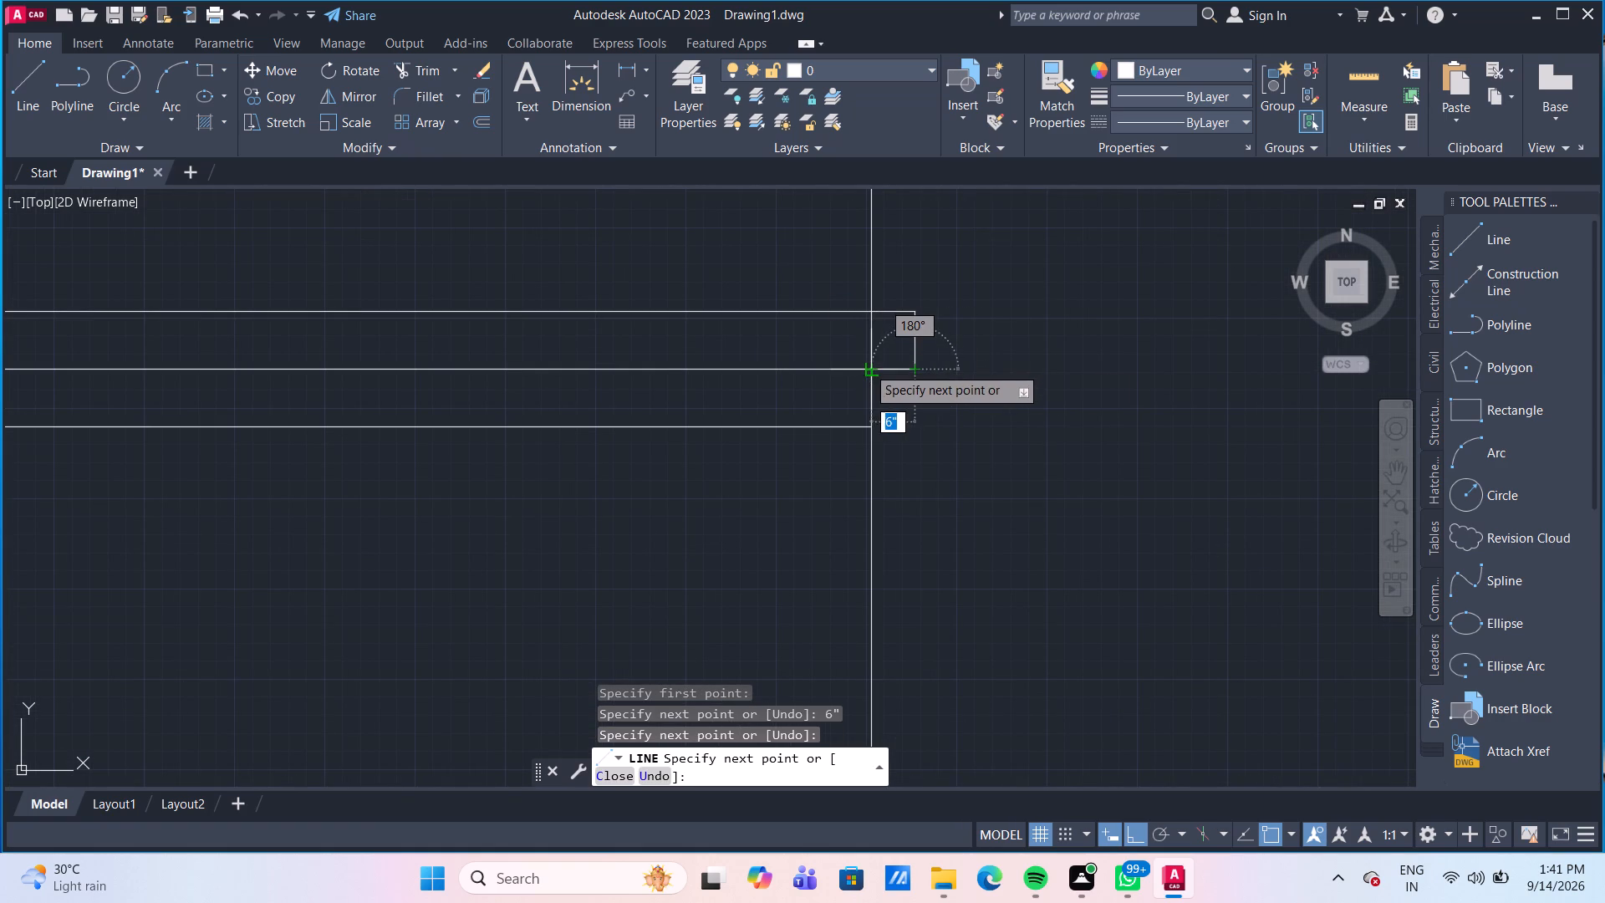
{"action": "left_click", "coordinate": [867, 366]}
{"action": "key", "text": "Escape"}
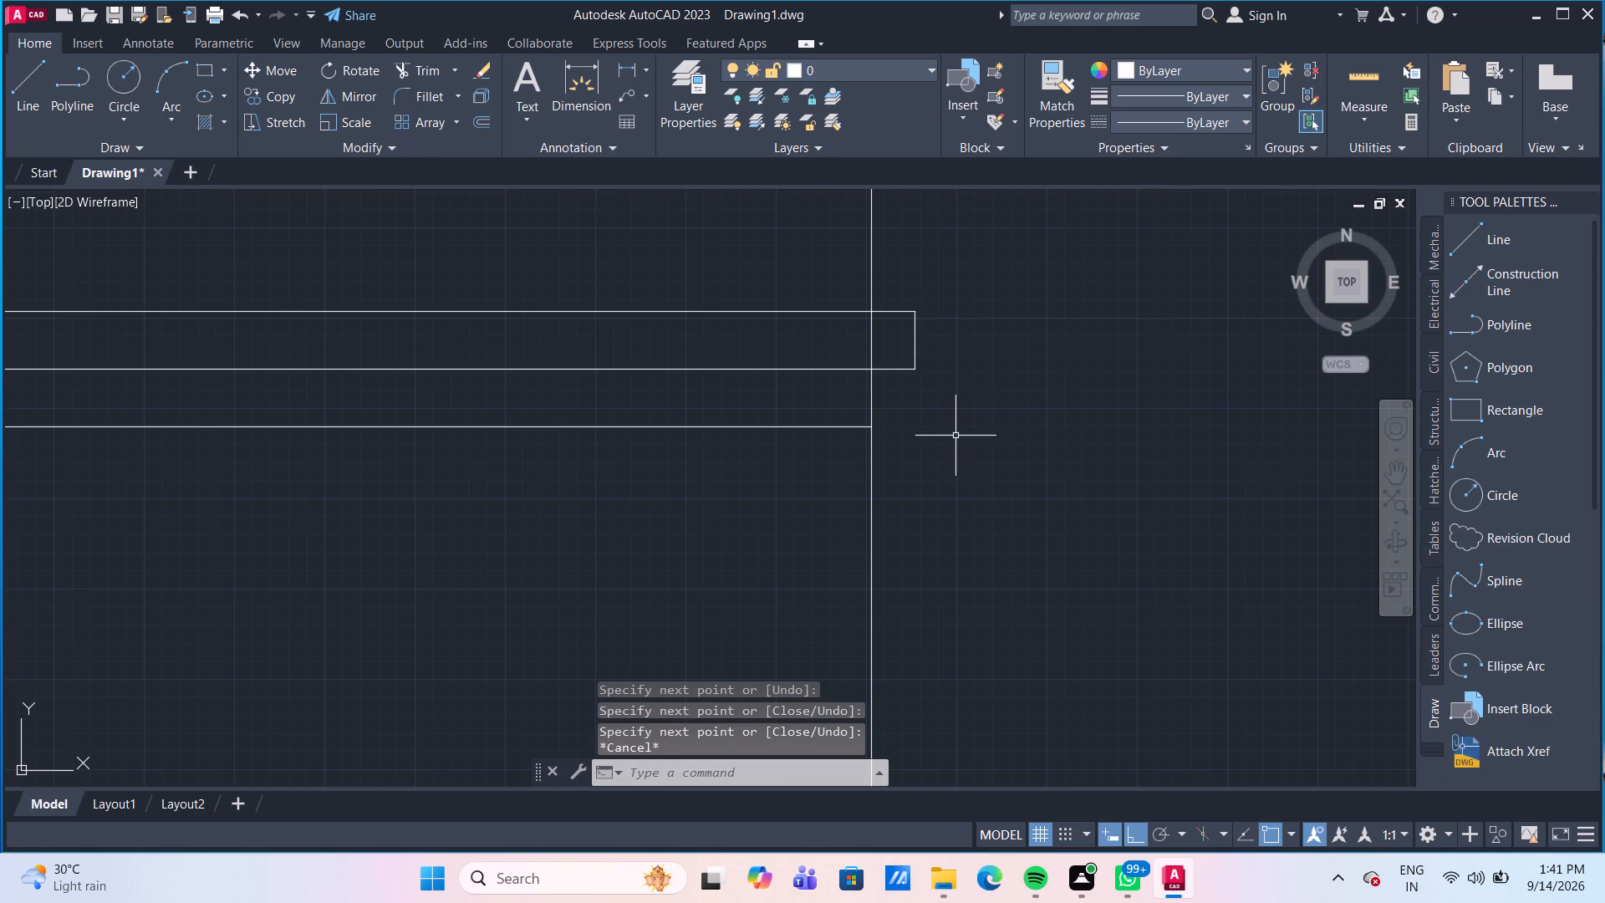
Extend the lower band line 2" beyond the right wall and draw a slanted line up to the projection's lower corner.
{"action": "left_click", "coordinate": [28, 79]}
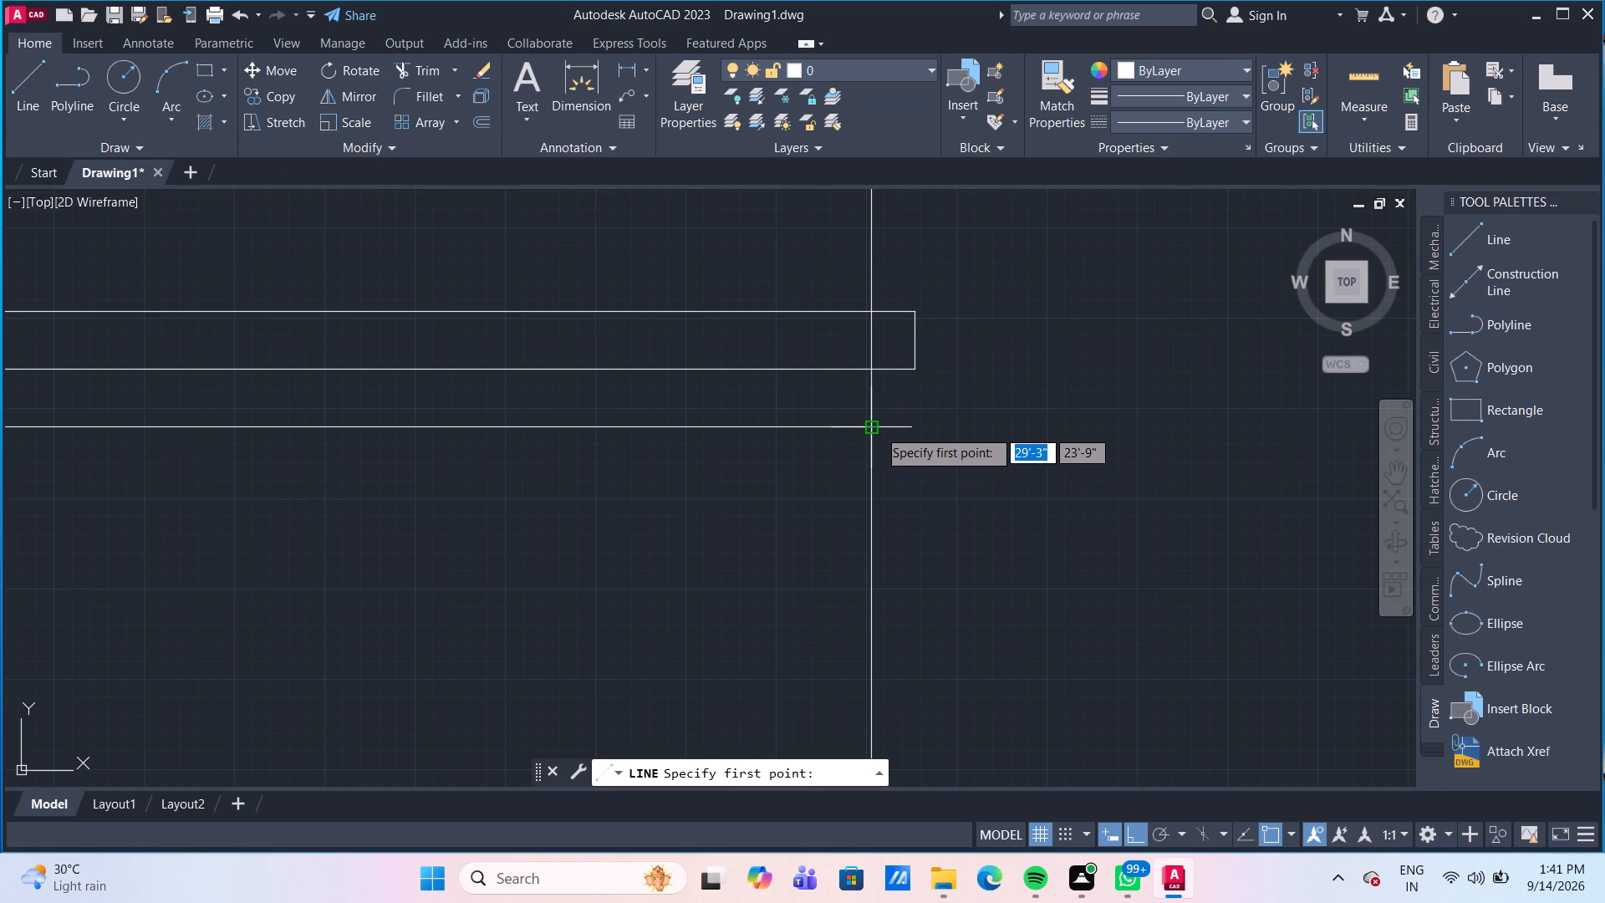
{"action": "left_click", "coordinate": [869, 424]}
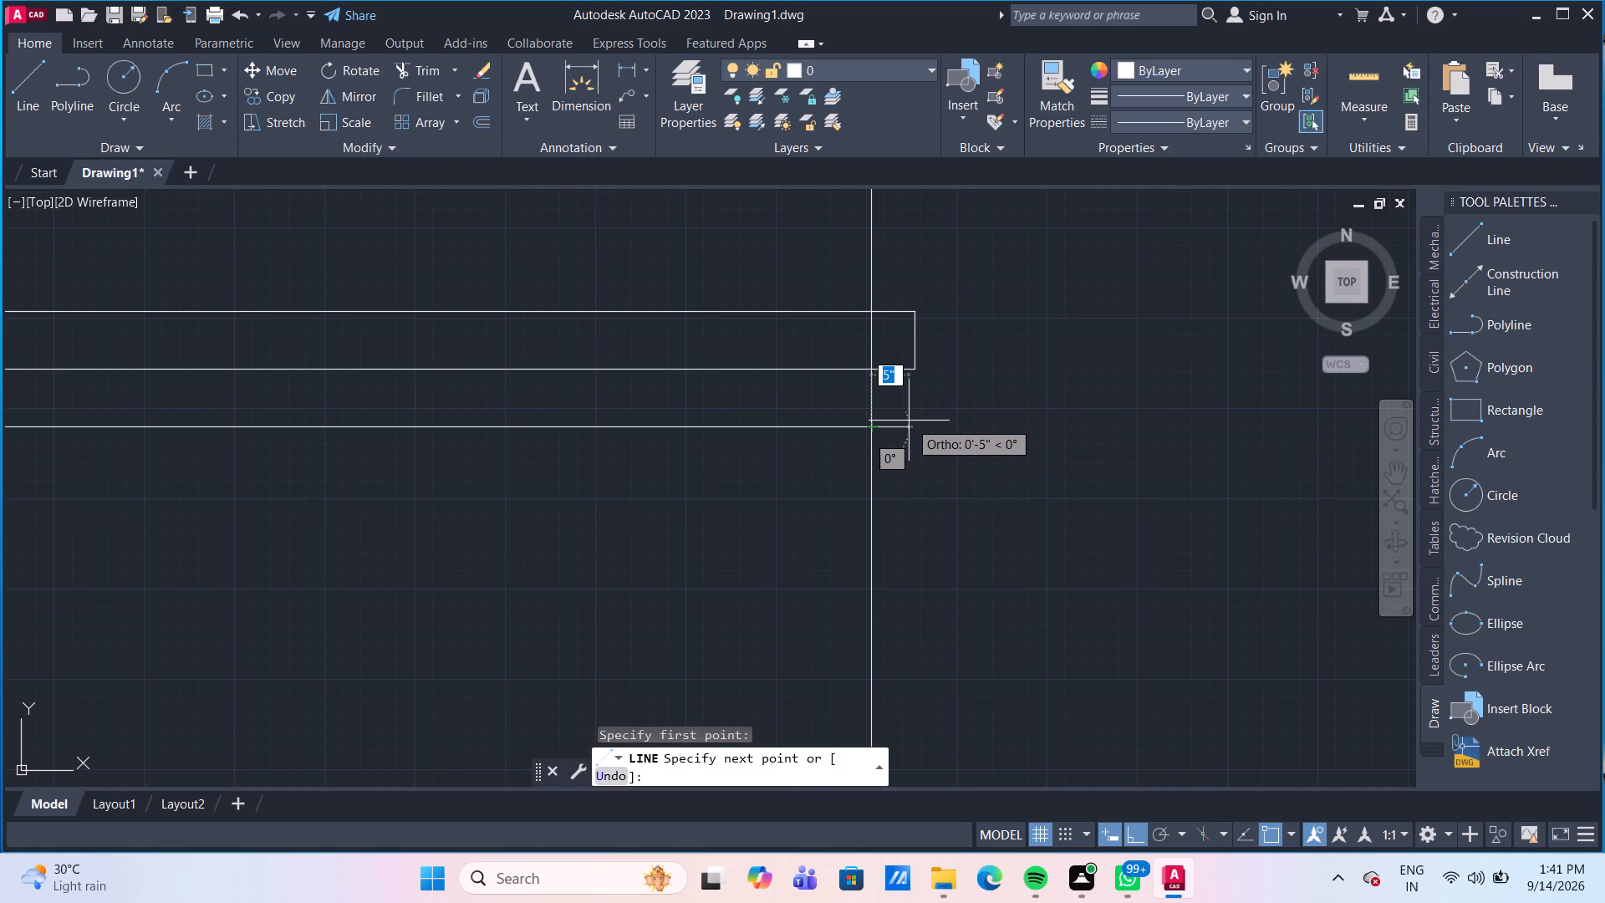
{"action": "type", "text": "2\""}
{"action": "key", "text": "Return"}
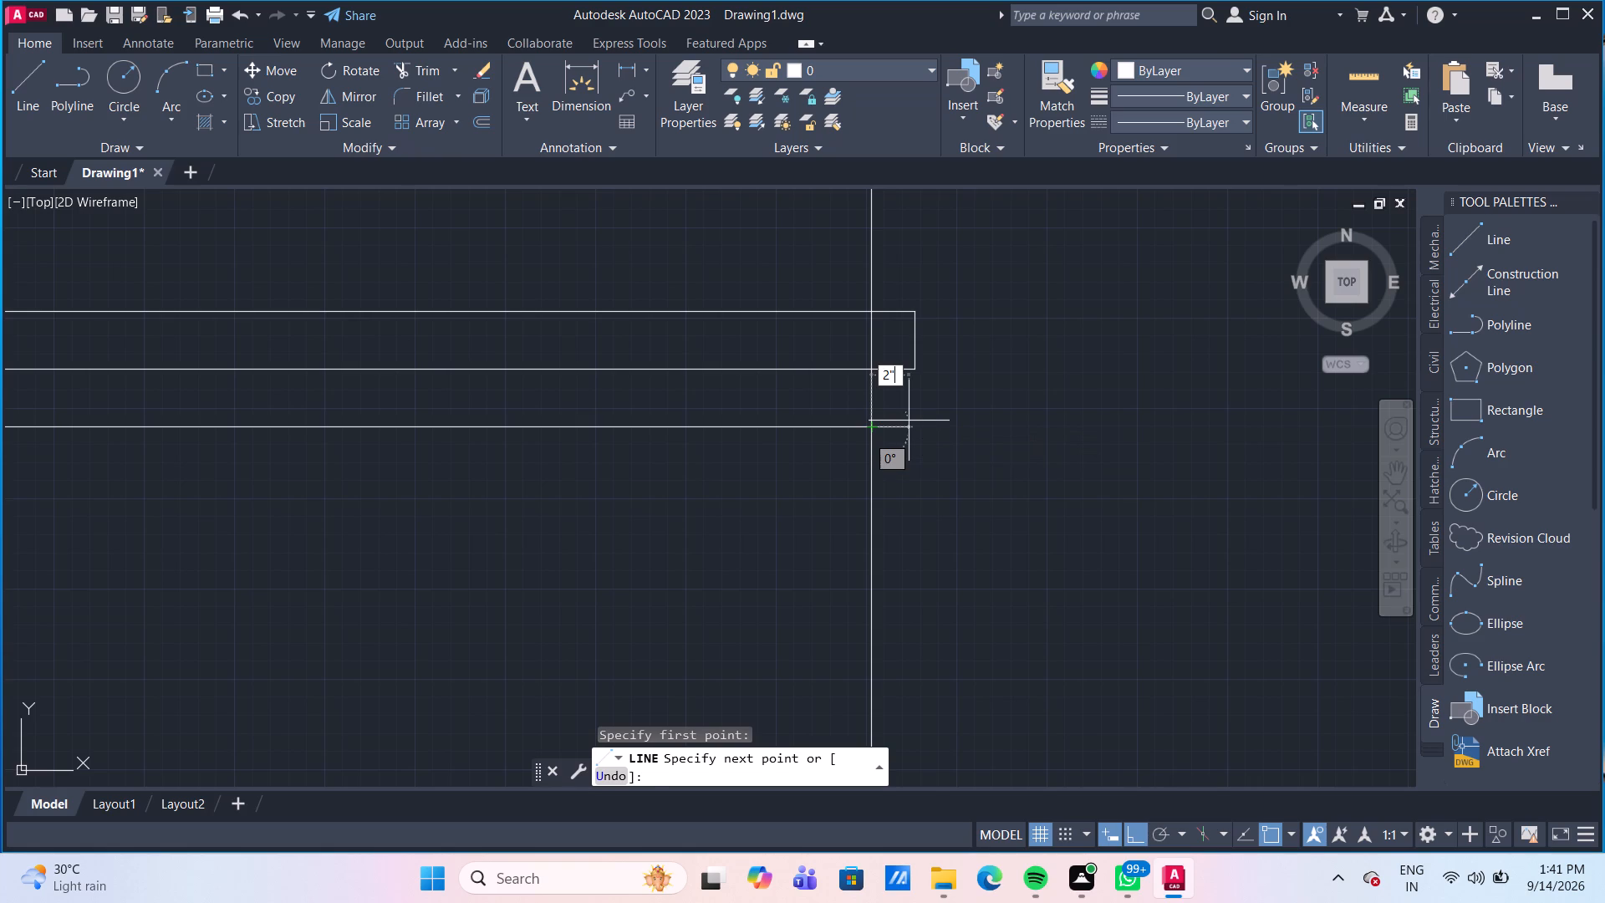
{"action": "left_click", "coordinate": [915, 369]}
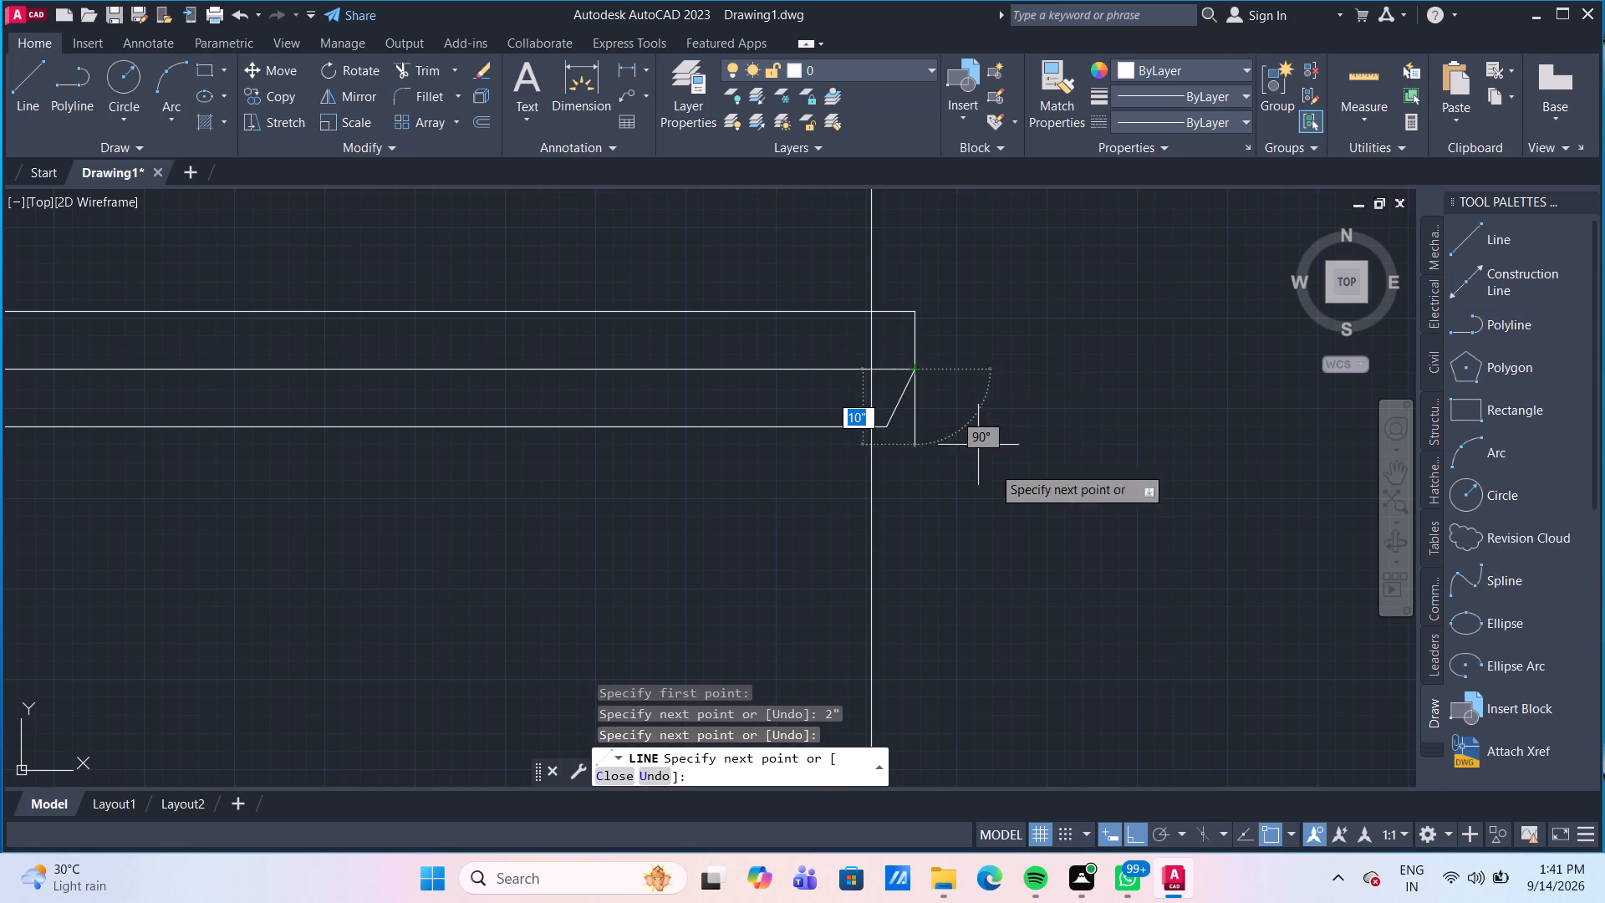
{"action": "key", "text": "Escape"}
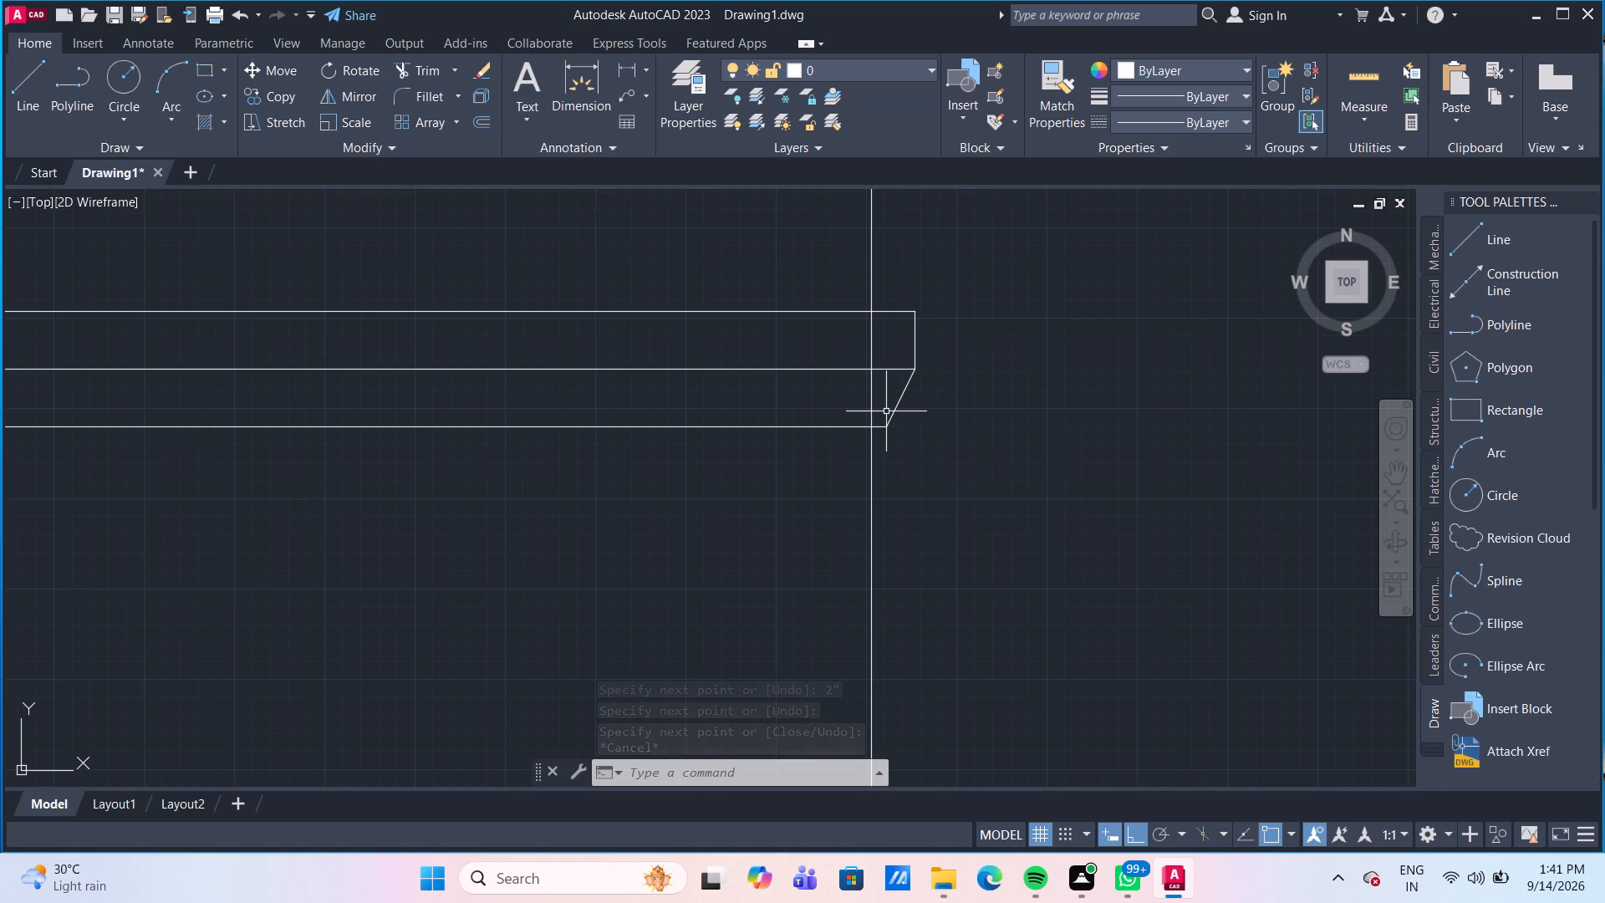
Trim the right wall line where it crosses the two top bands of the upper storey.
{"action": "type", "text": "TR"}
{"action": "key", "text": "Return"}
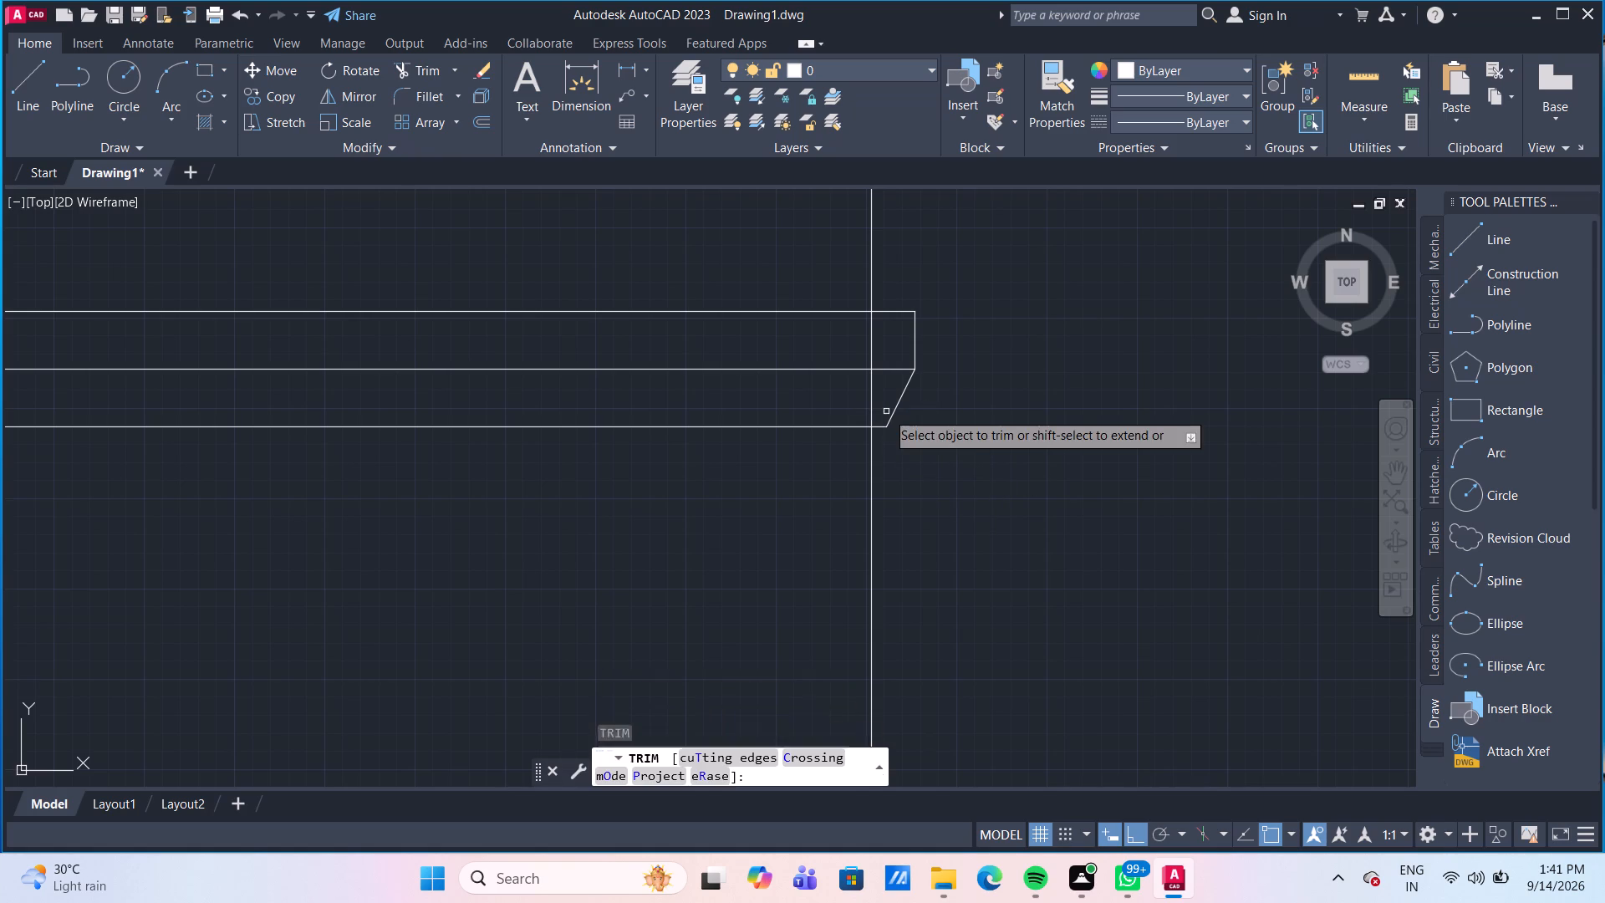
{"action": "left_click", "coordinate": [871, 401]}
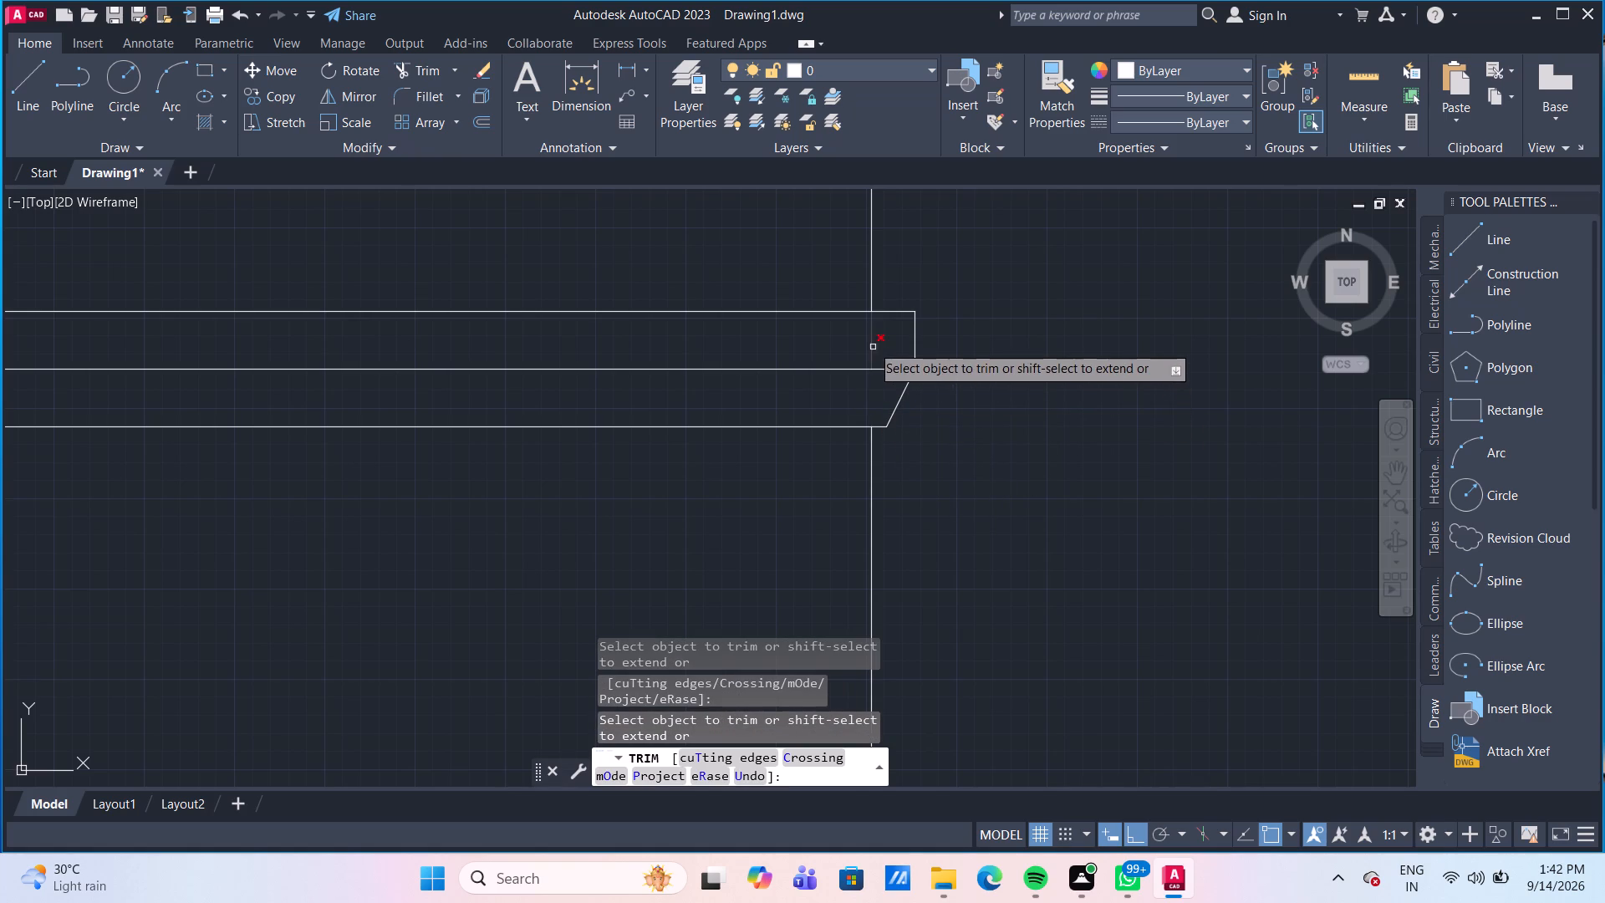
{"action": "left_click", "coordinate": [871, 344]}
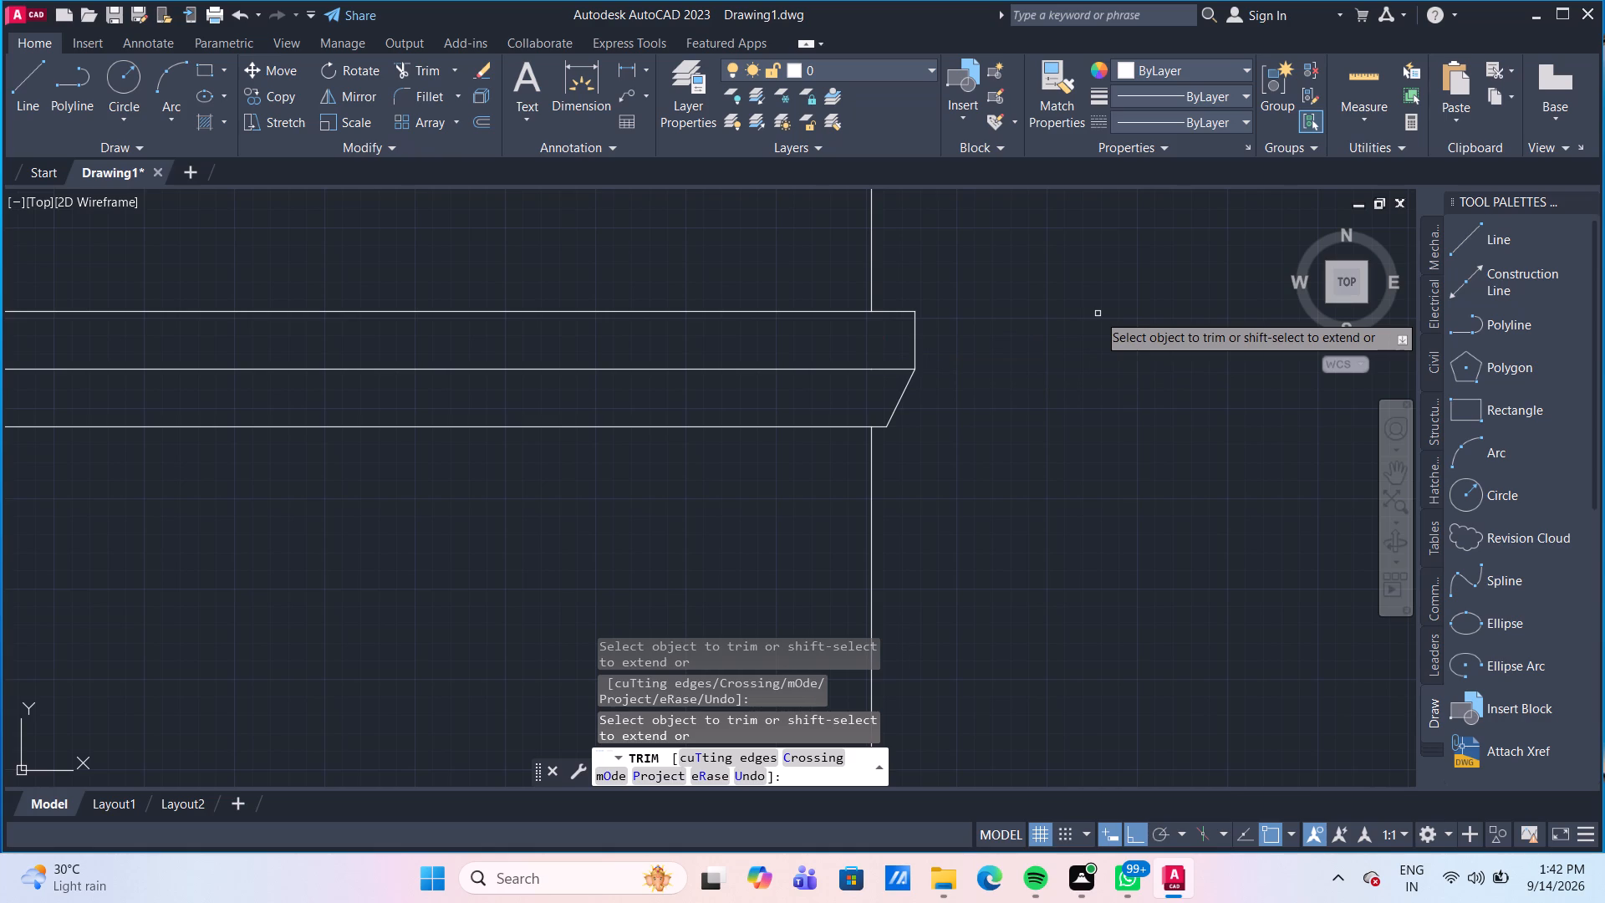
{"action": "key", "text": "Escape"}
Draw a 2" by 2" square notch below the lower band line at the frame's inner upper-left corner.
{"action": "scroll", "coordinate": [1098, 322], "scroll_direction": "down", "scroll_amount": 2}
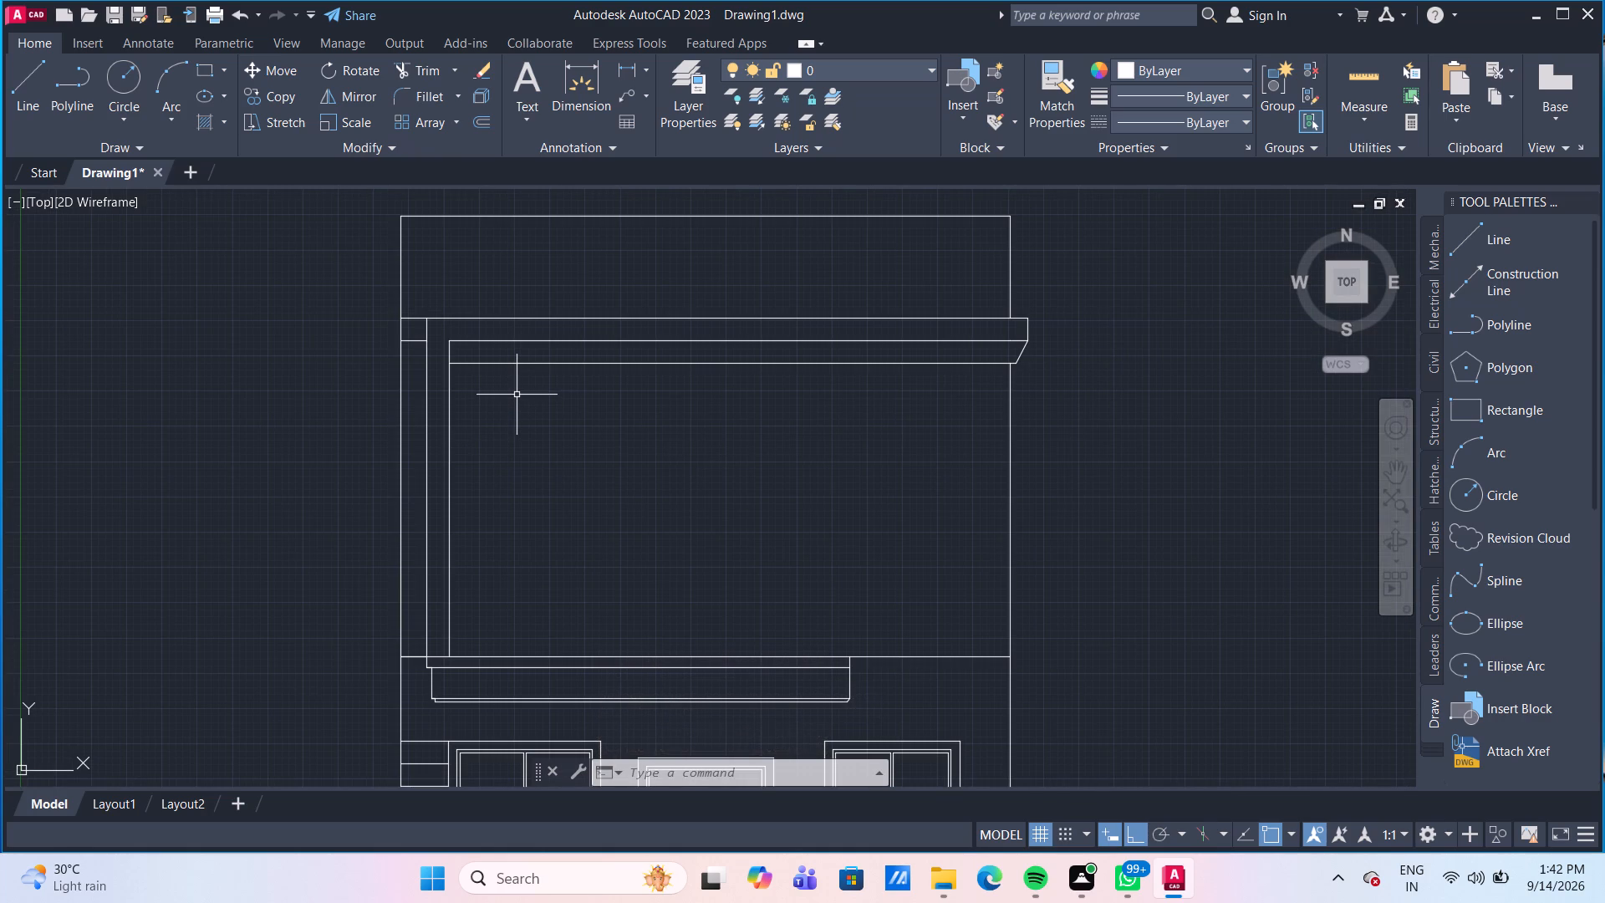
{"action": "scroll", "coordinate": [506, 362], "scroll_direction": "up", "scroll_amount": 2}
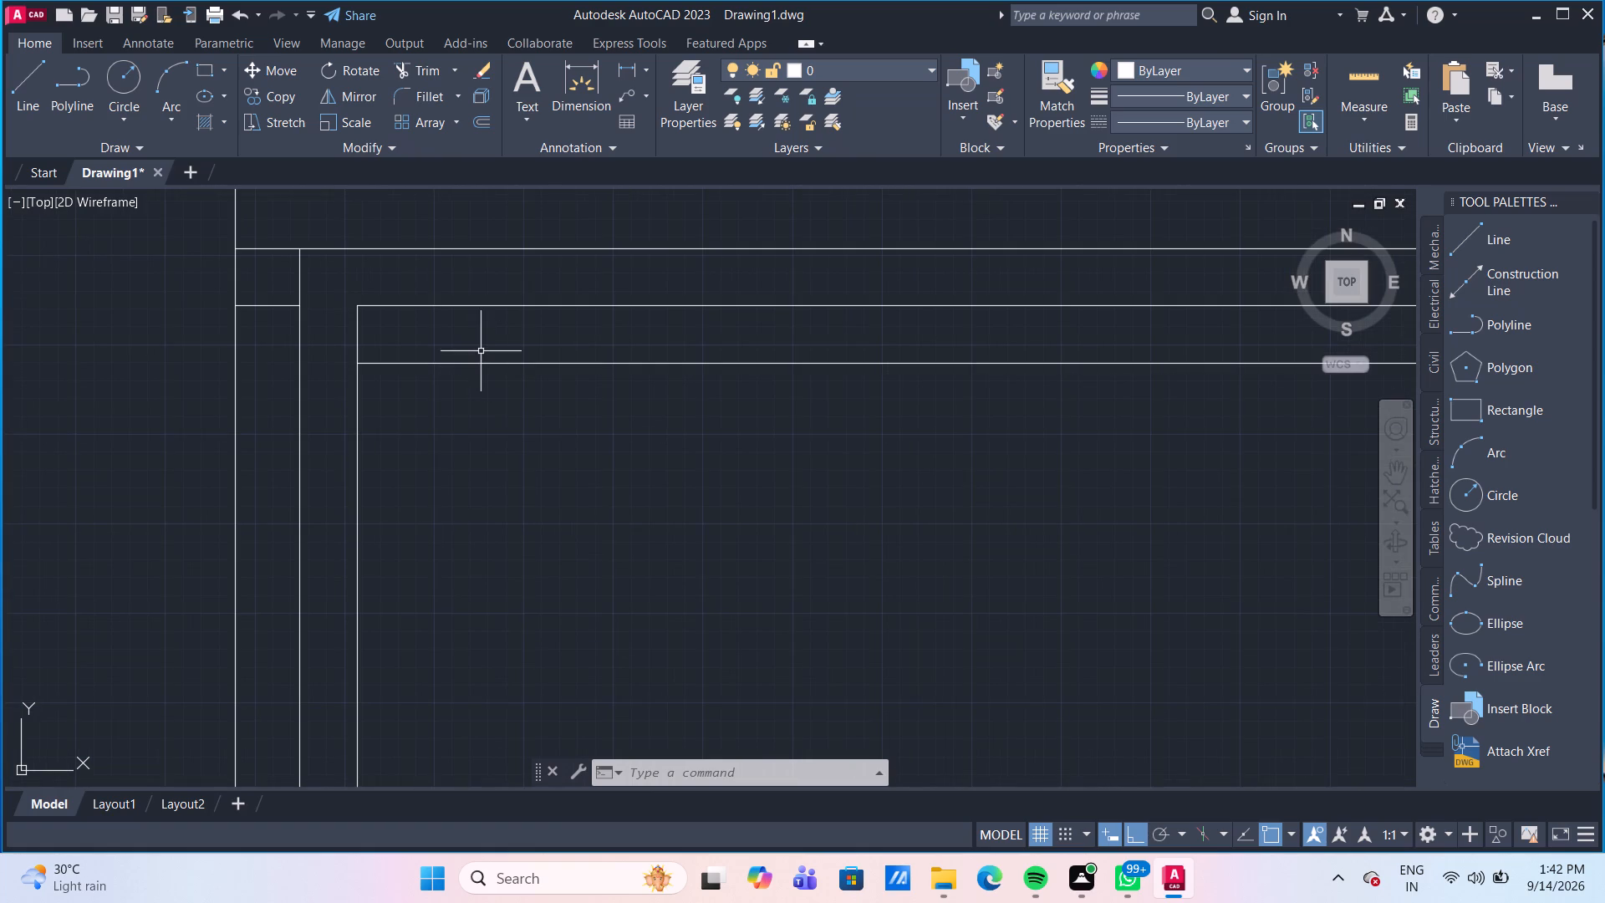
{"action": "middle_click_drag", "start_coordinate": [485, 349], "coordinate": [622, 379]}
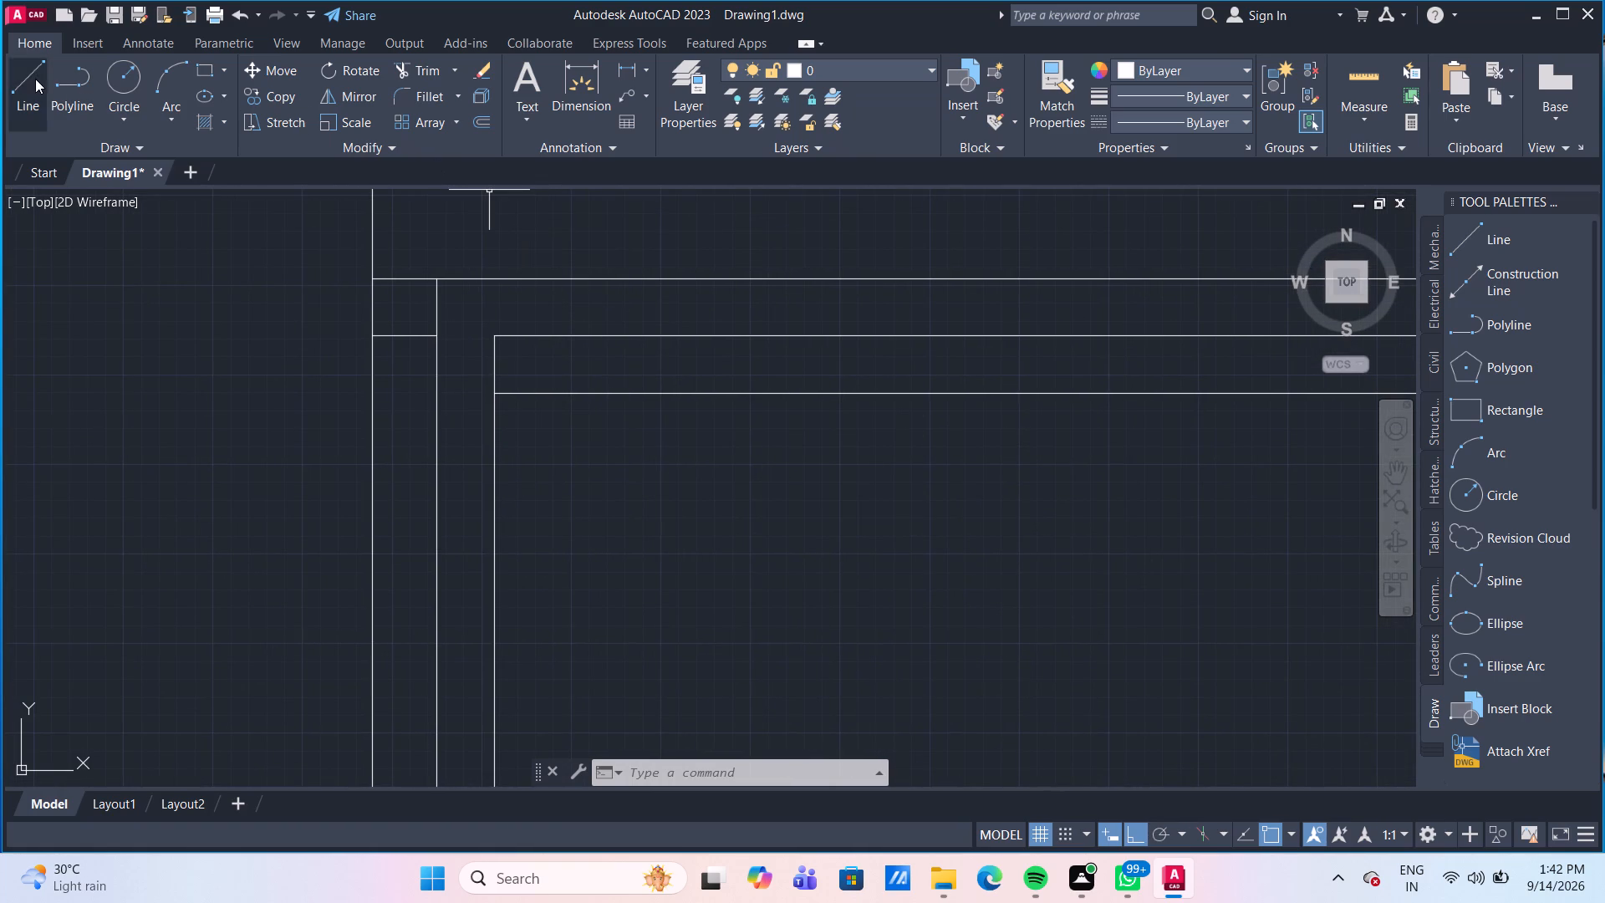
{"action": "left_click_drag", "start_coordinate": [35, 79], "coordinate": [52, 96]}
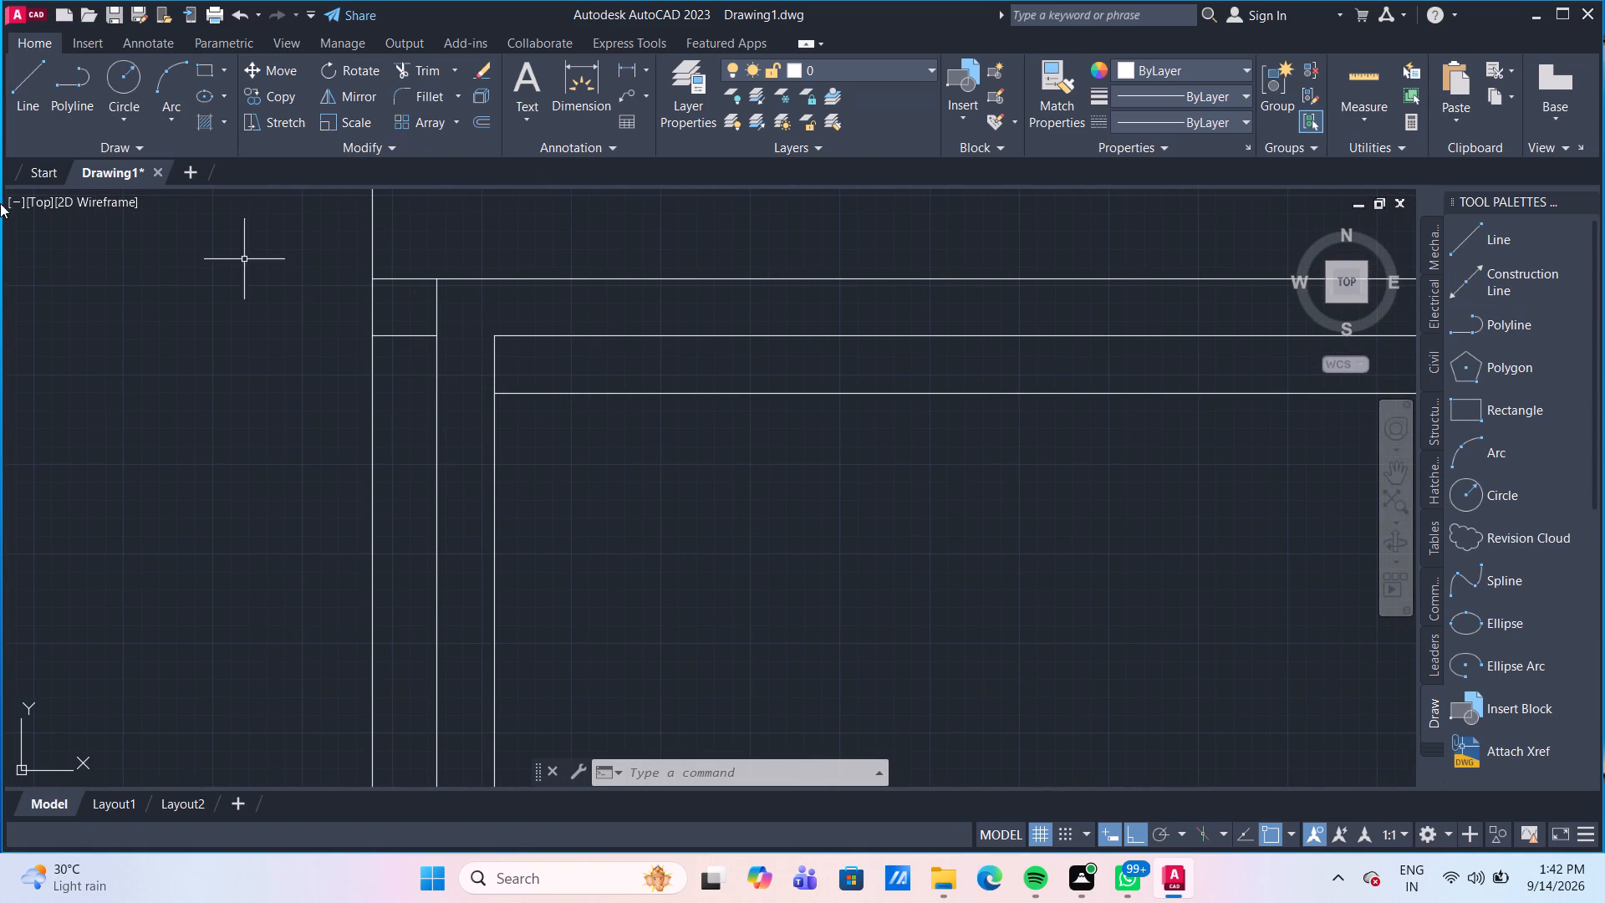
{"action": "left_click_drag", "start_coordinate": [9, 84], "coordinate": [33, 100]}
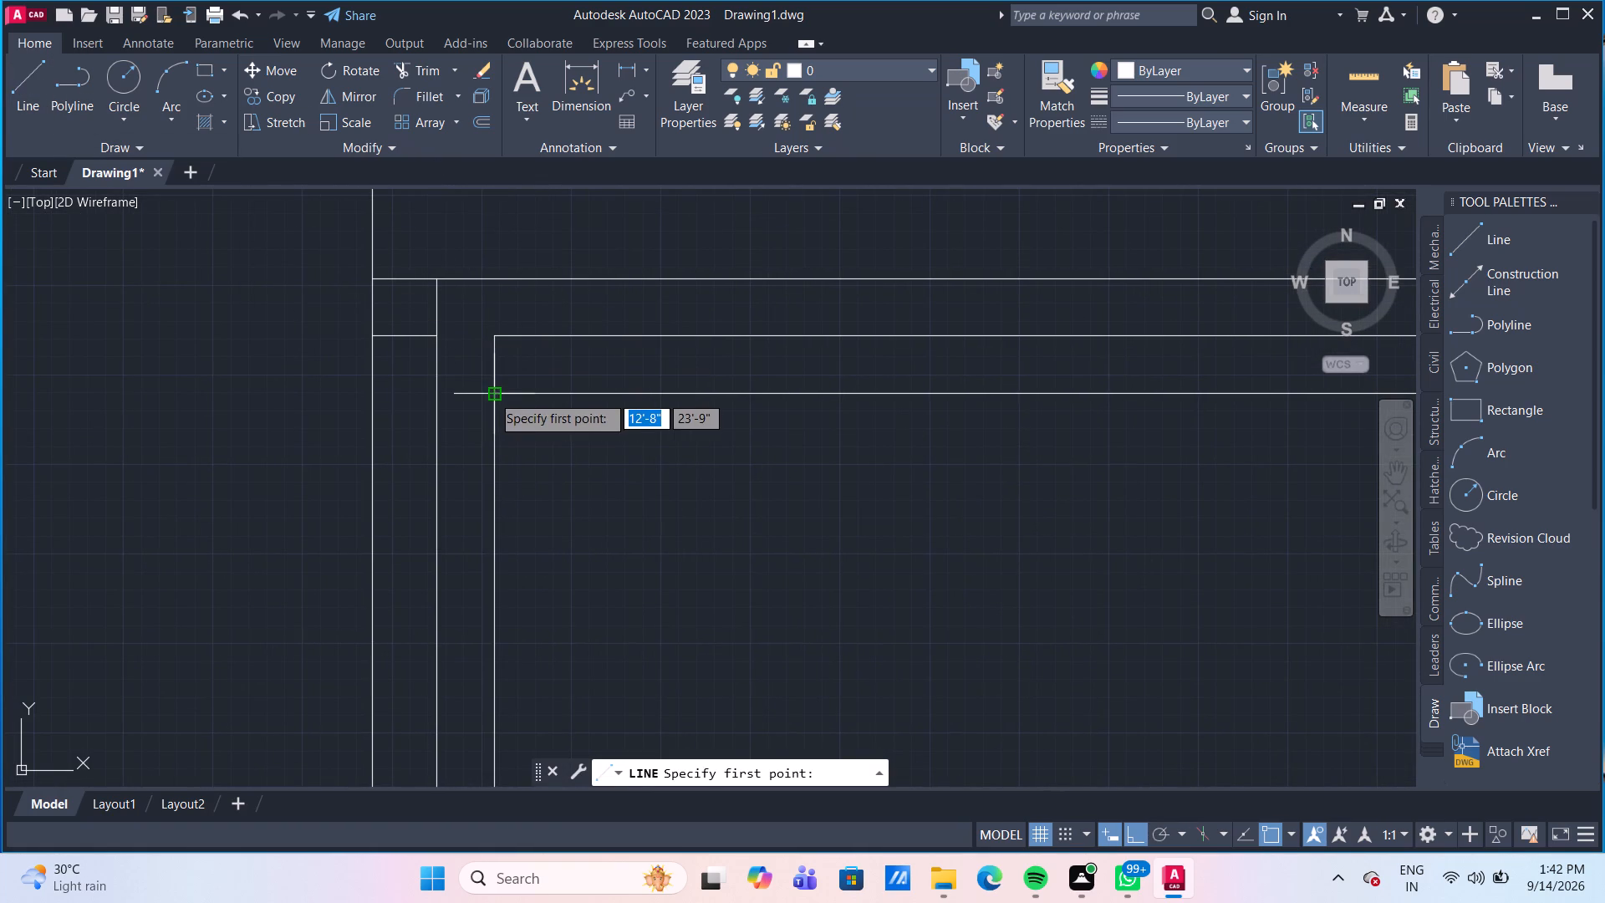
{"action": "left_click", "coordinate": [492, 395]}
{"action": "type", "text": "2\""}
{"action": "key", "text": "Return"}
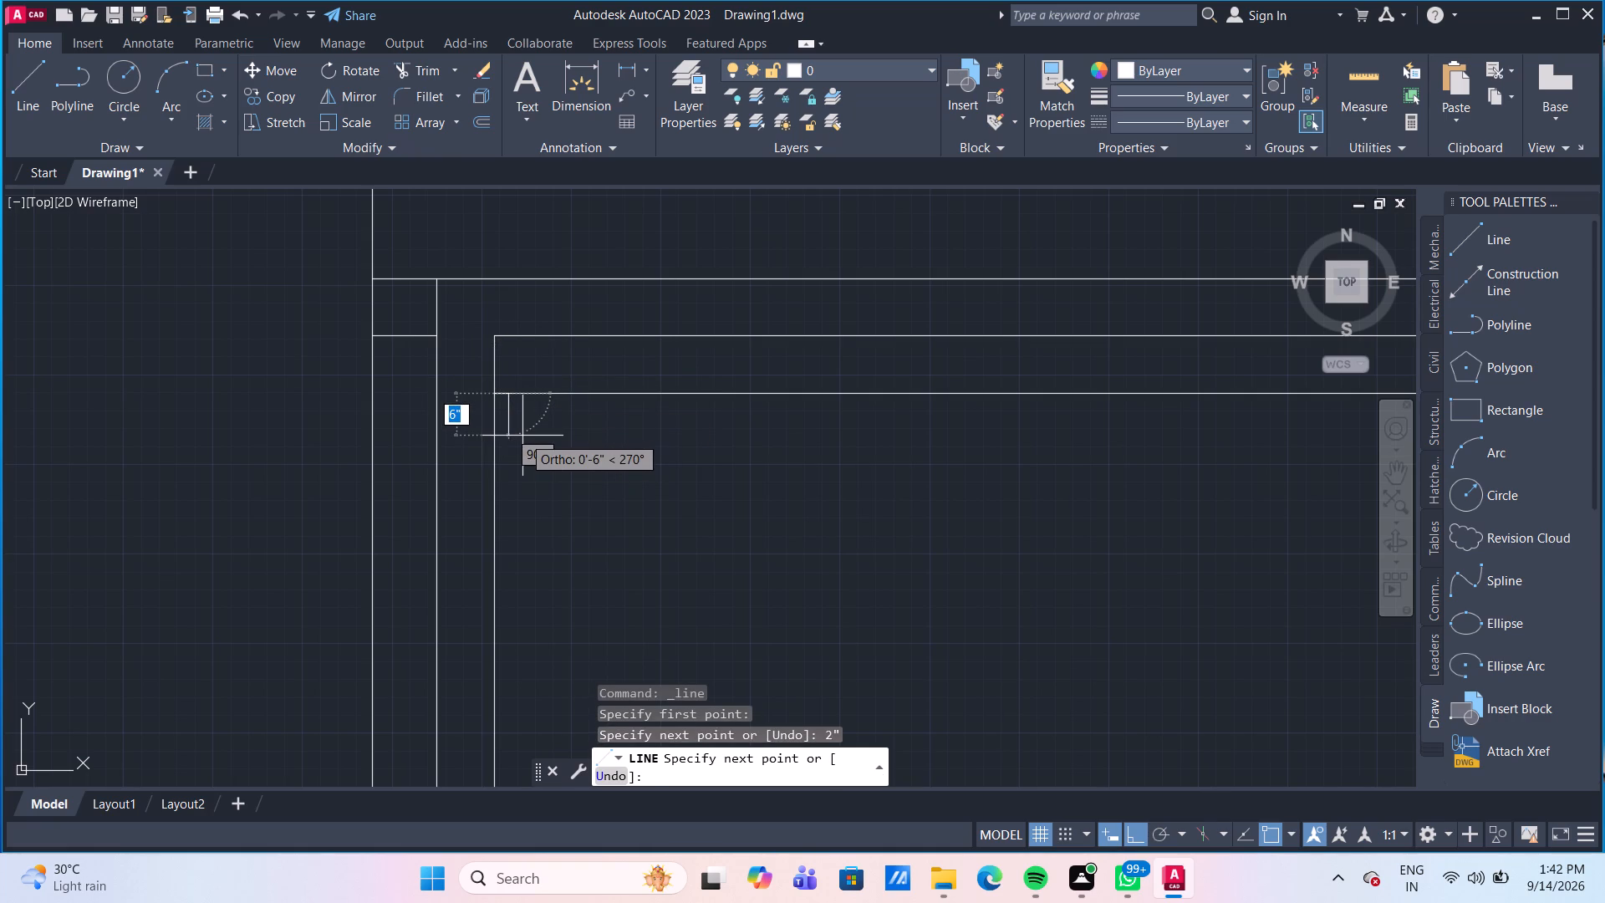
{"action": "key", "text": "2"}
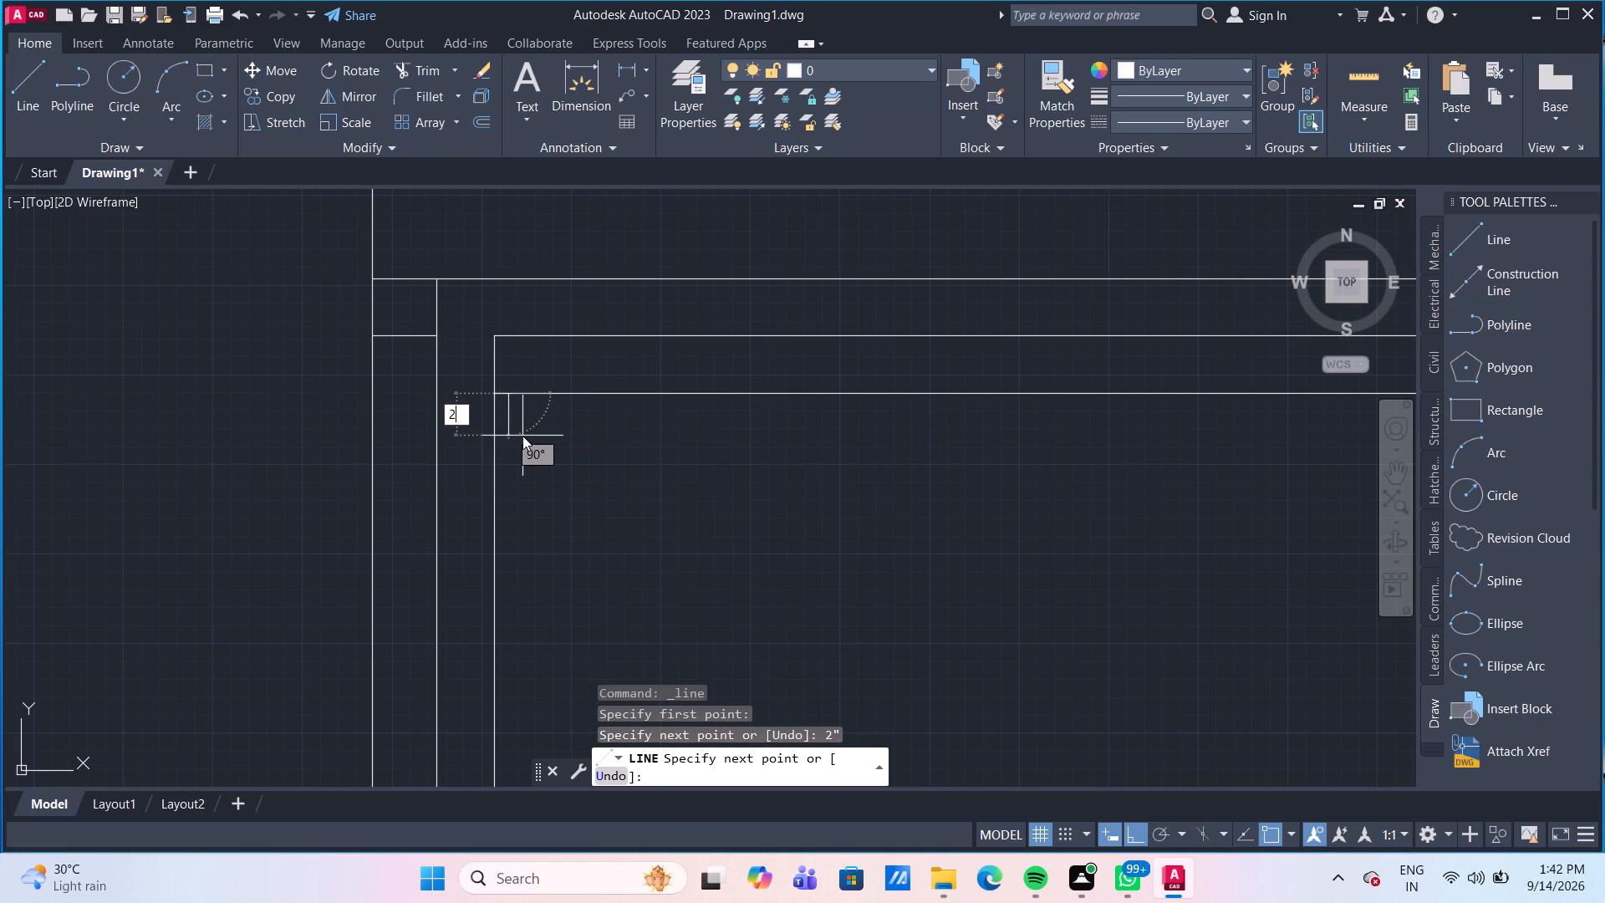
{"action": "key", "text": "apostrophe"}
{"action": "key", "text": "BackSpace"}
{"action": "key", "text": "shift+quotedbl"}
{"action": "key", "text": "Return"}
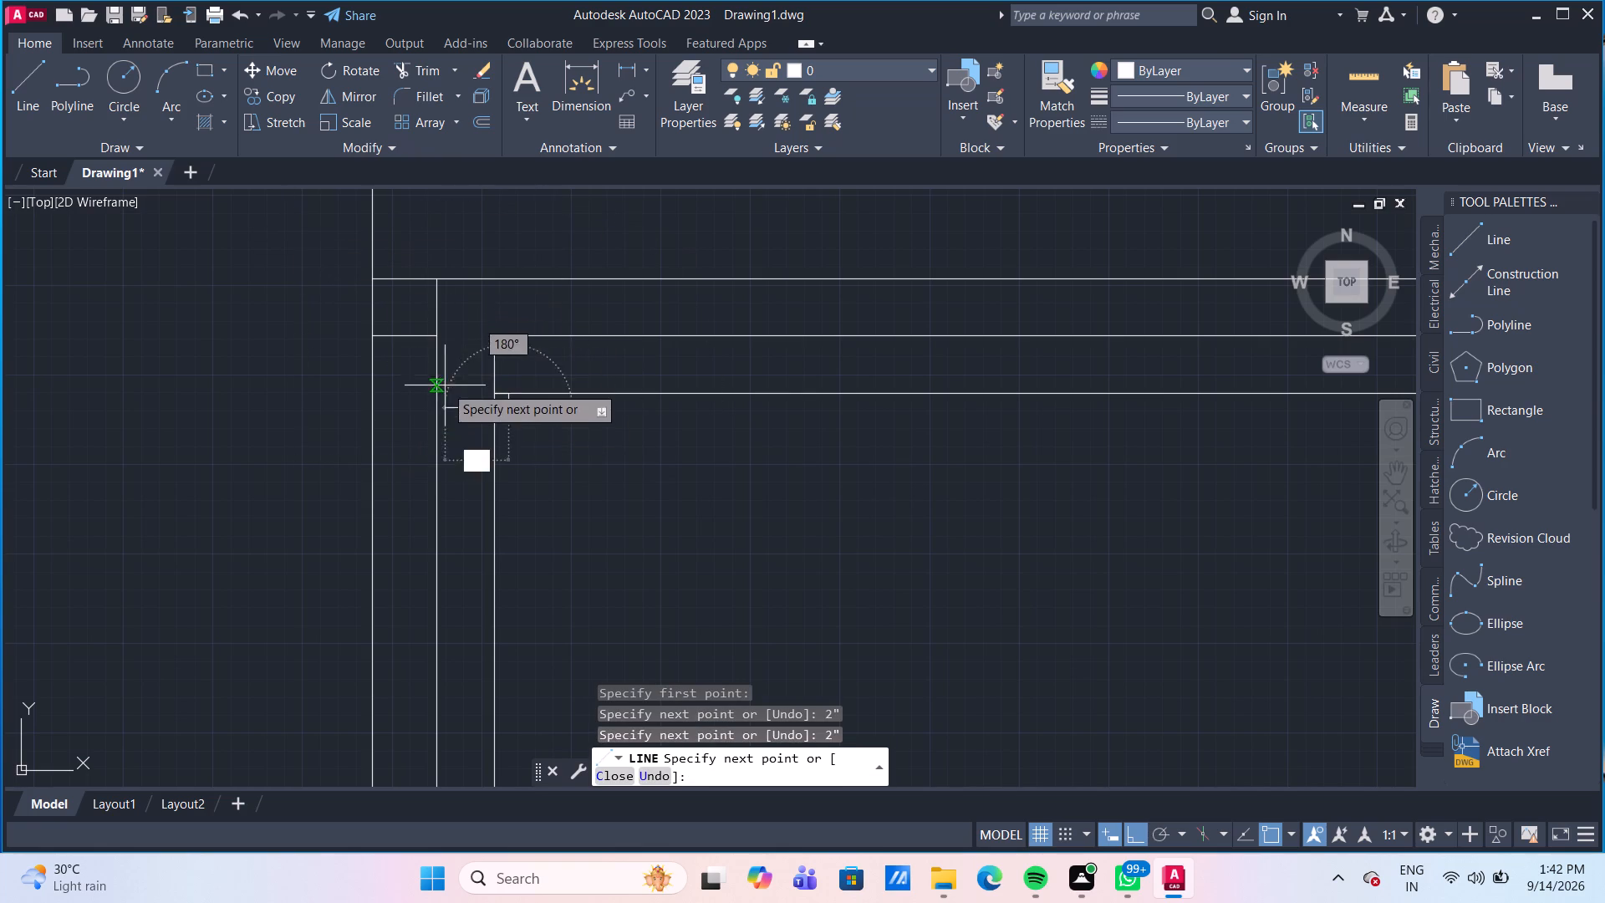
{"action": "left_click", "coordinate": [490, 408]}
{"action": "key", "text": "grave"}
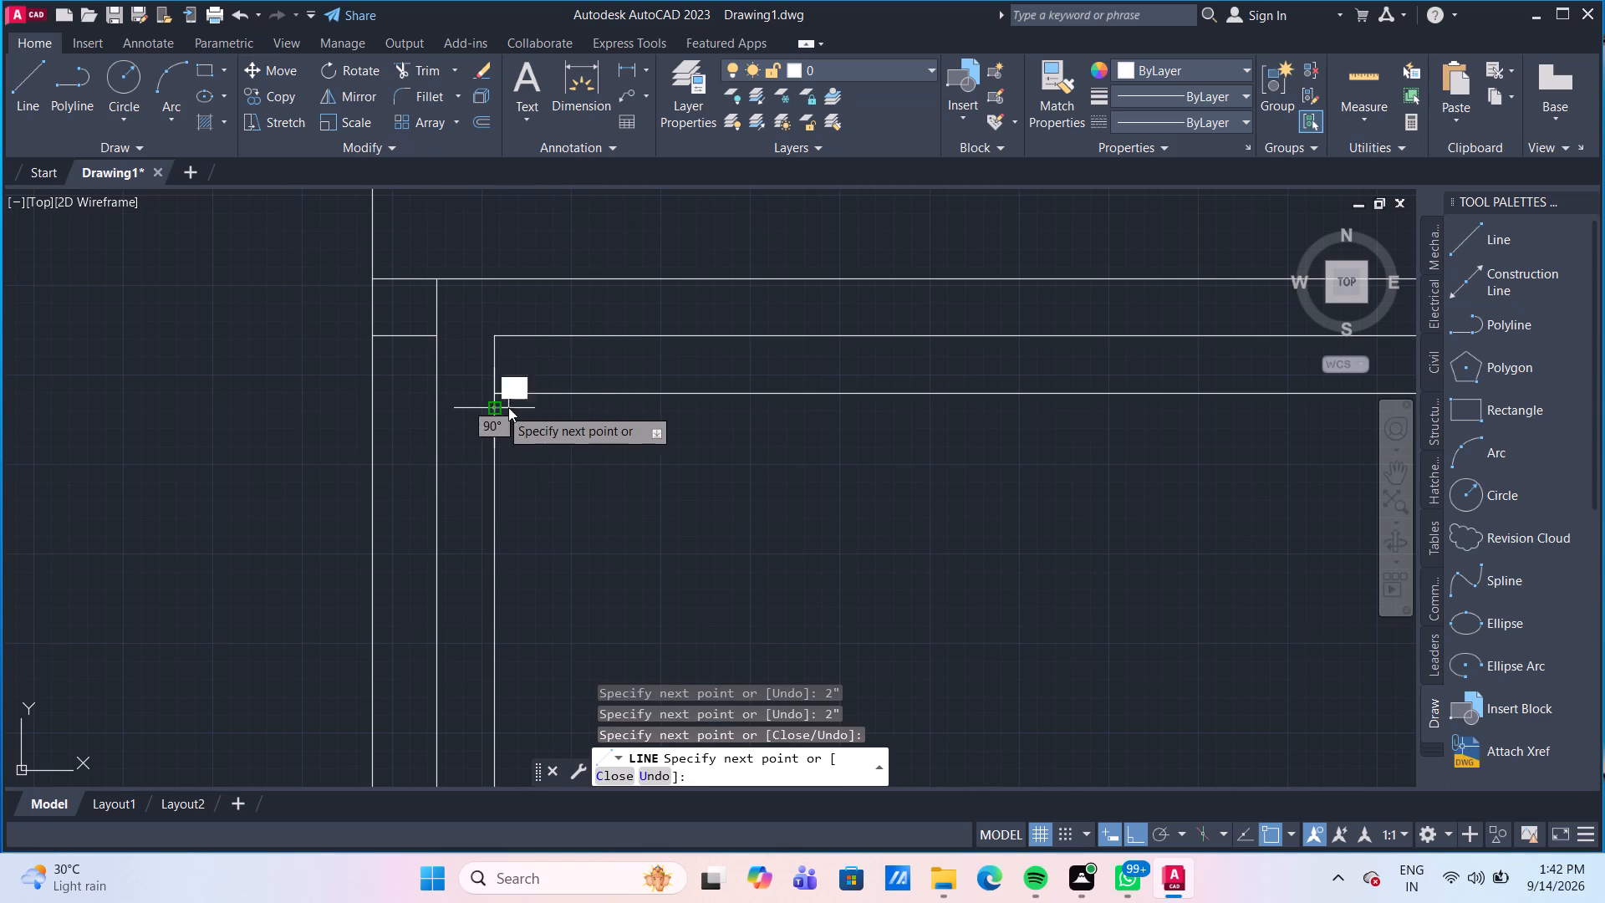
{"action": "key", "text": "Escape"}
Draw a diagonal line across the 2" square notch from its lower corner on the frame's inner edge to its opposite upper corner.
{"action": "scroll", "coordinate": [492, 405], "scroll_direction": "up", "scroll_amount": 1}
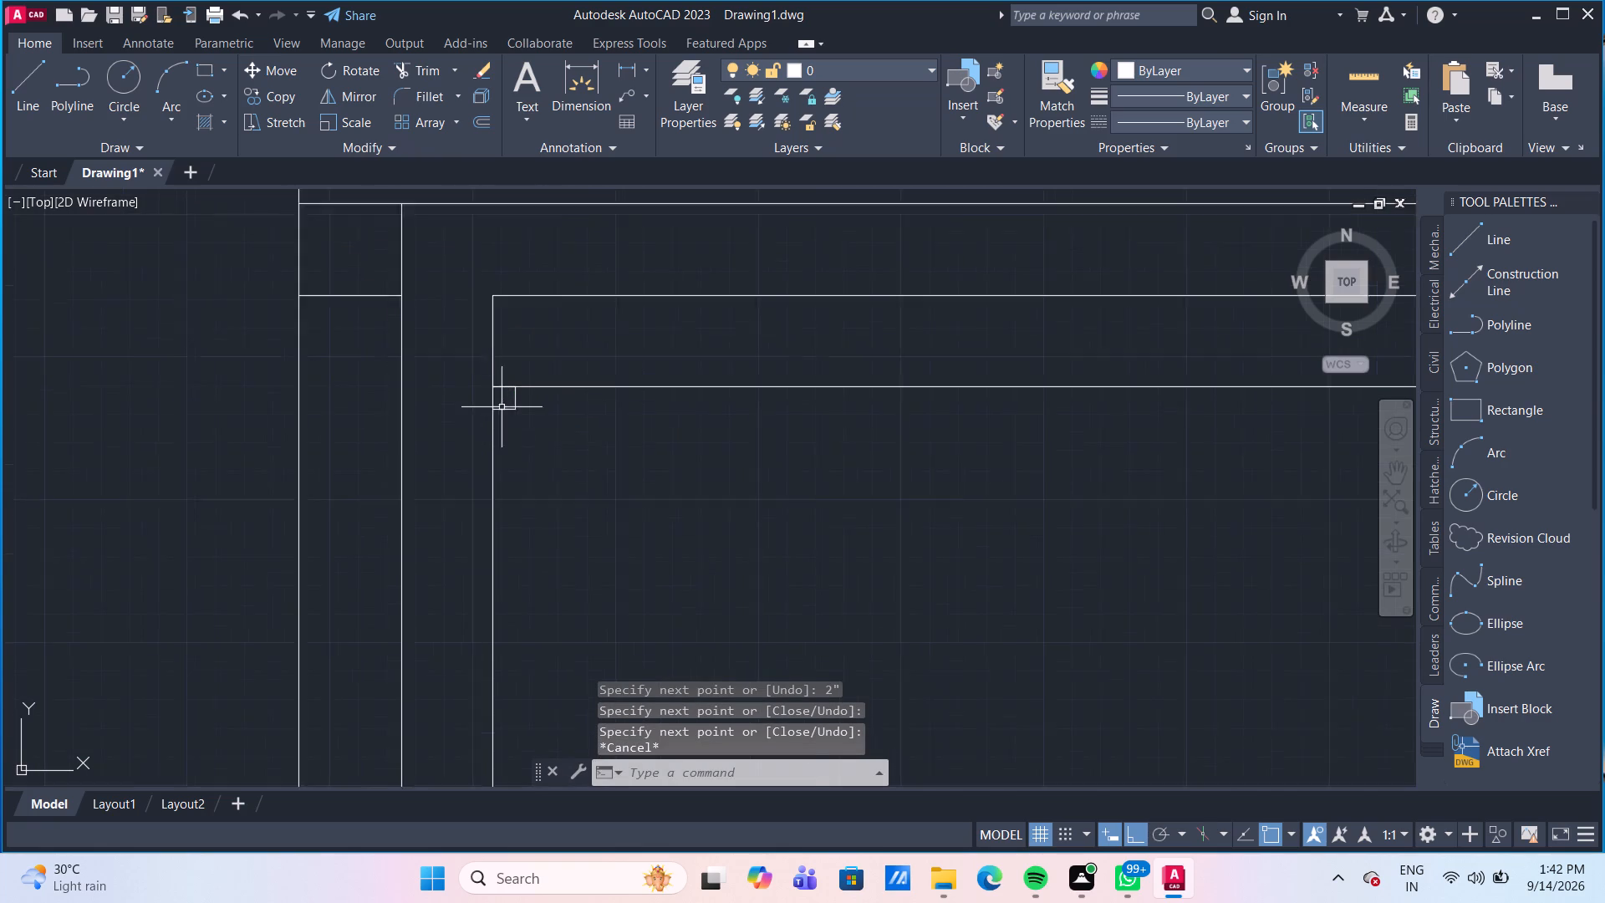
{"action": "scroll", "coordinate": [502, 407], "scroll_direction": "up", "scroll_amount": 1}
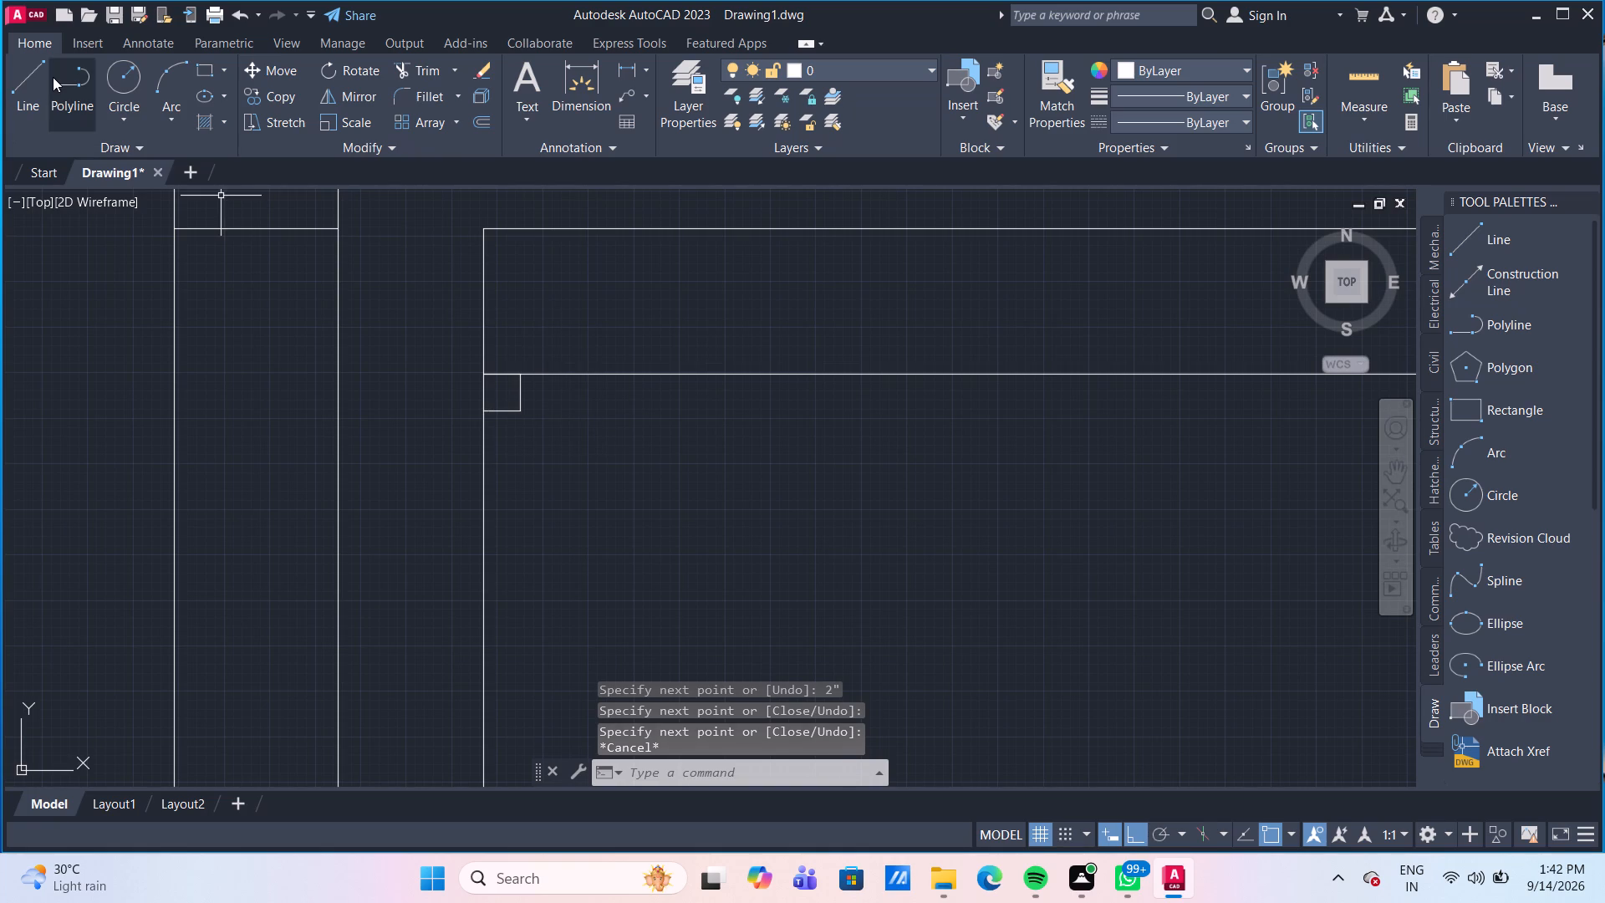
{"action": "left_click", "coordinate": [43, 78]}
{"action": "scroll", "coordinate": [511, 421], "scroll_direction": "up", "scroll_amount": 2}
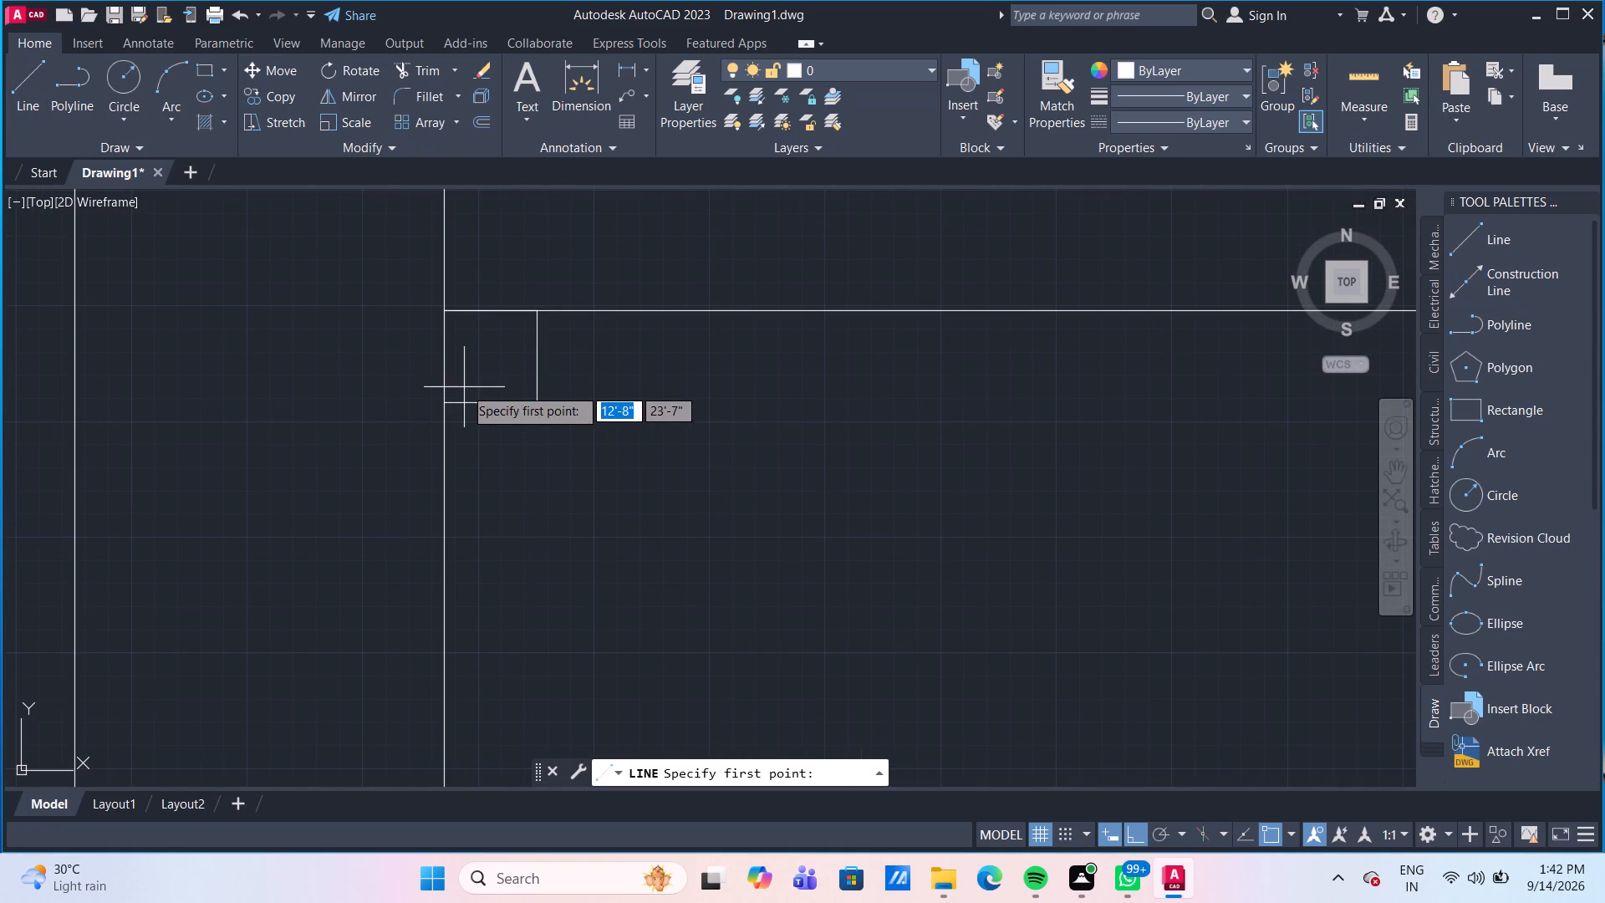
{"action": "left_click", "coordinate": [441, 401]}
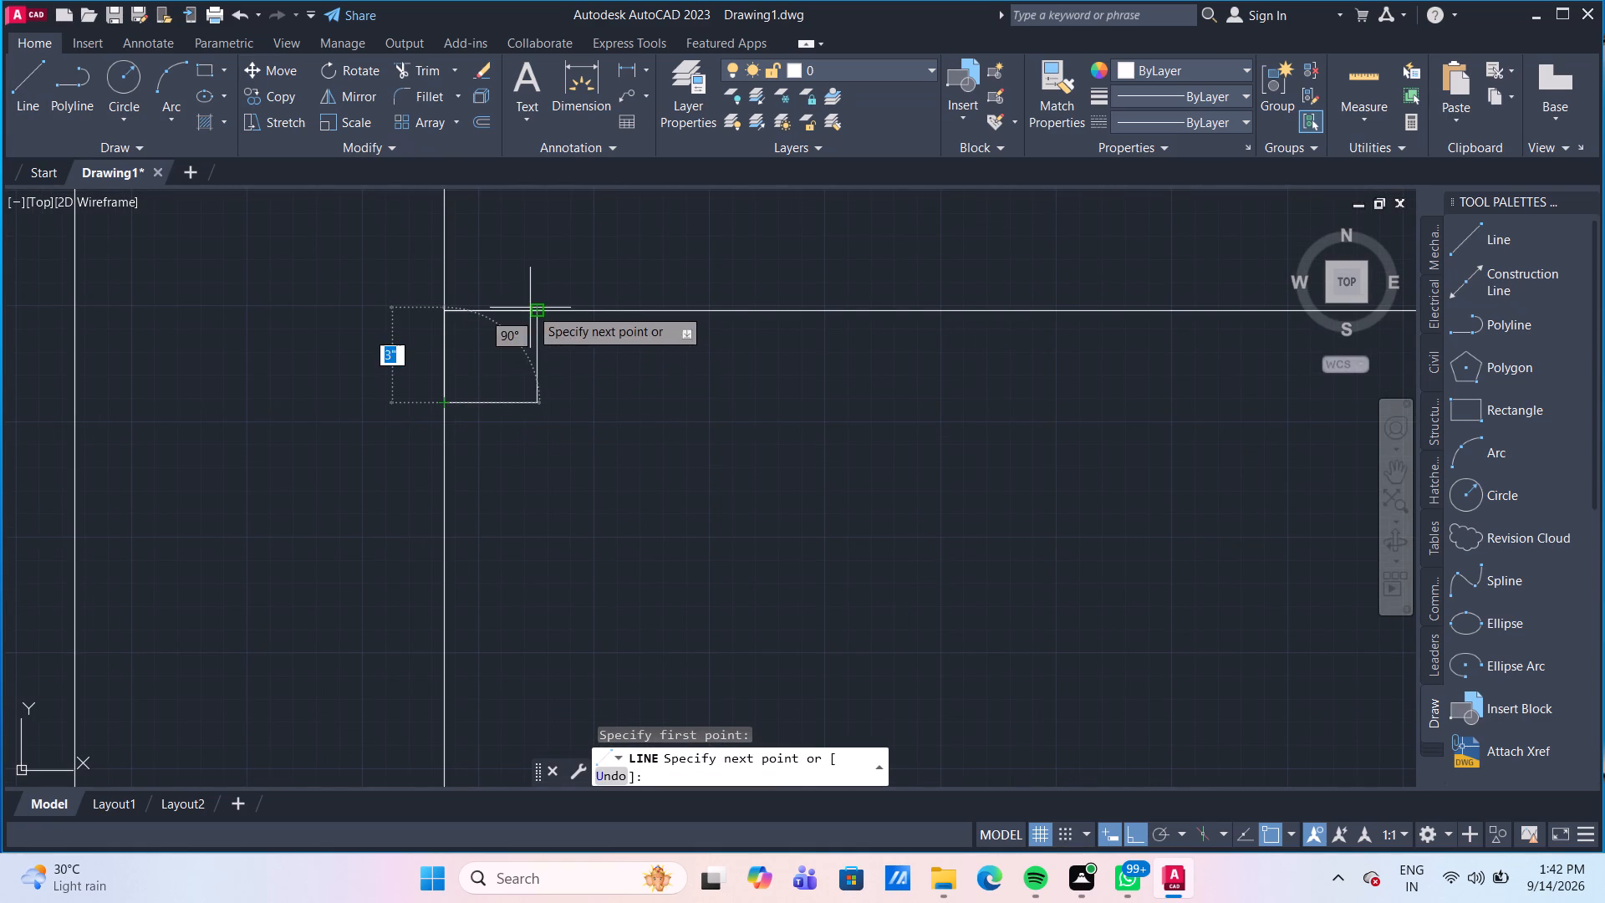
{"action": "left_click", "coordinate": [530, 308]}
{"action": "key", "text": "Escape"}
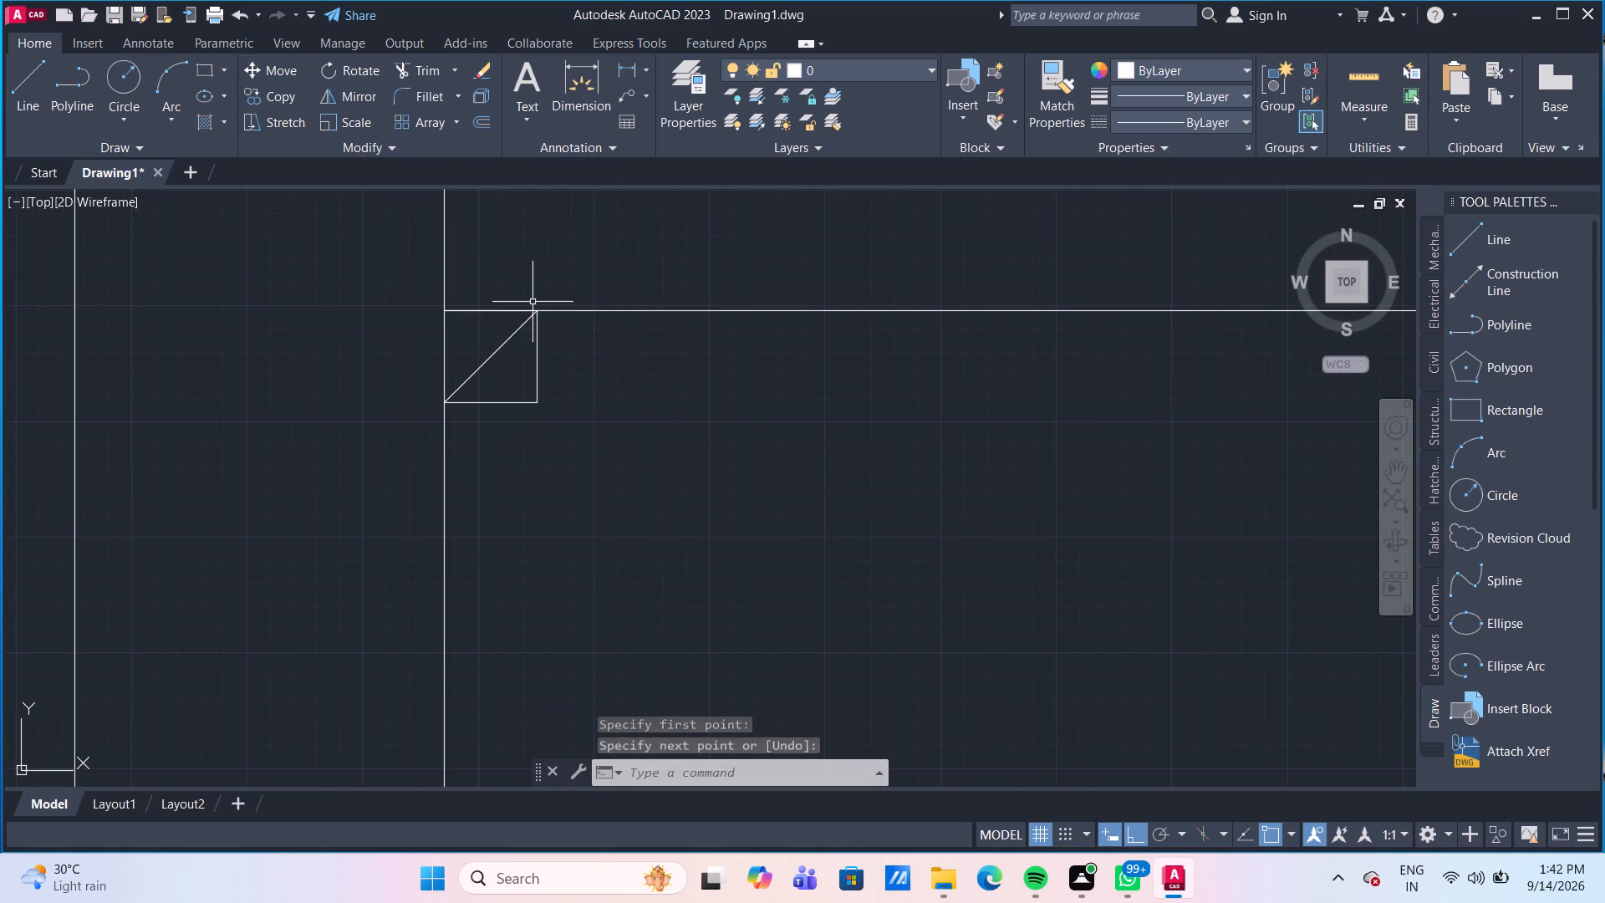
Trim the notch's square edges and the band and frame line ends beyond the diagonal, leaving only the chamfered corner.
{"action": "type", "text": "TR"}
{"action": "key", "text": "Return"}
{"action": "left_click", "coordinate": [489, 298]}
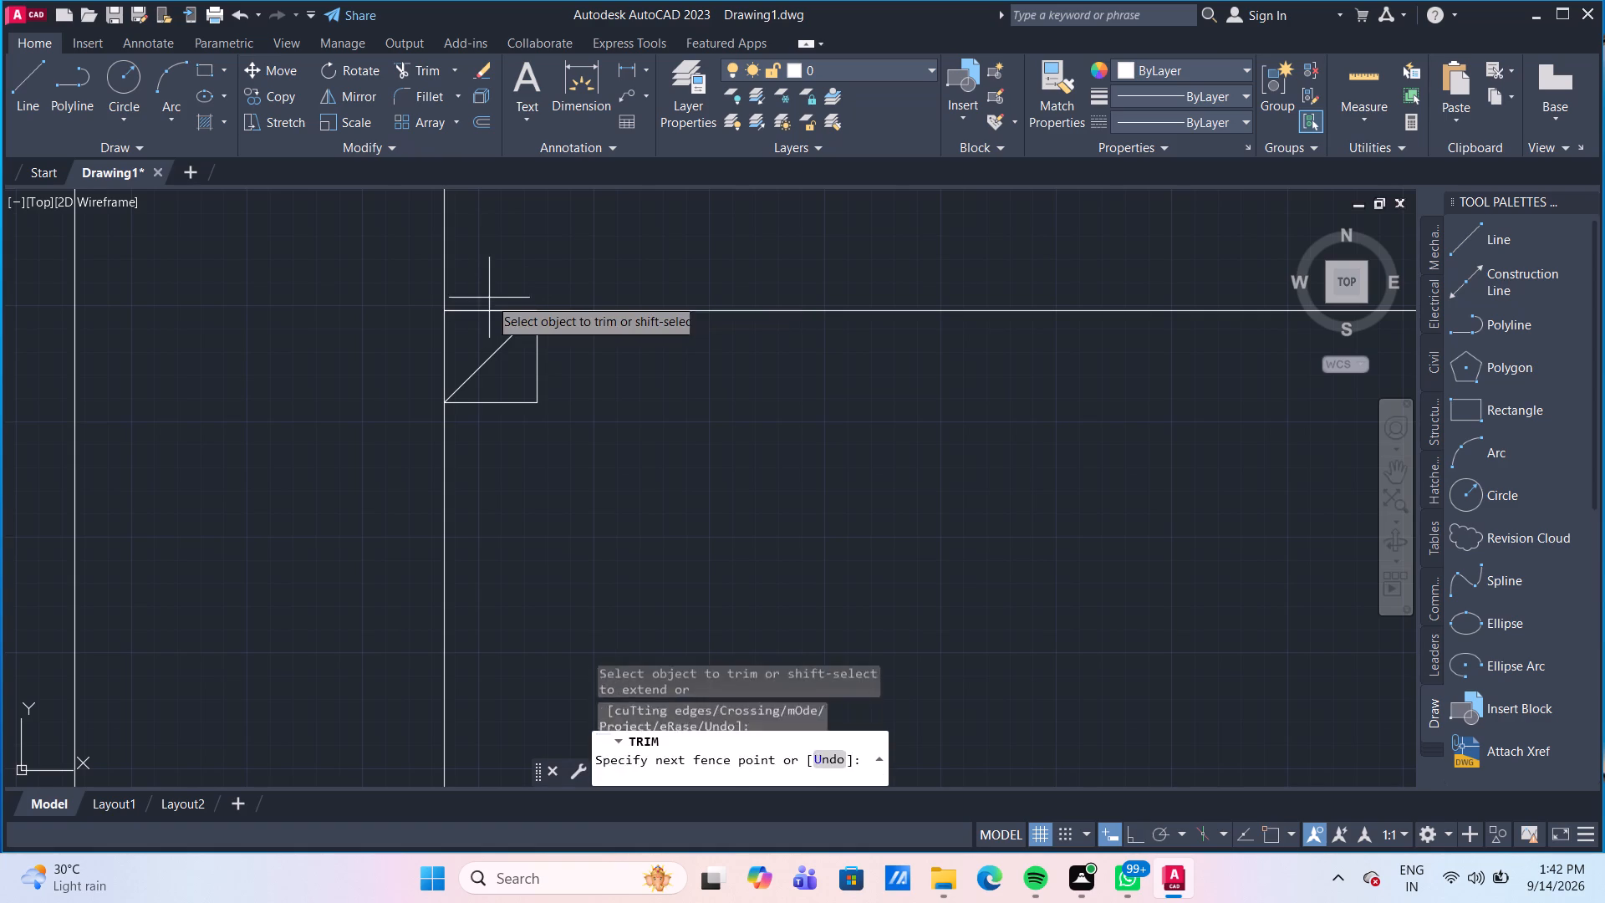
{"action": "left_click", "coordinate": [486, 325]}
{"action": "left_click_drag", "start_coordinate": [551, 355], "coordinate": [545, 357]}
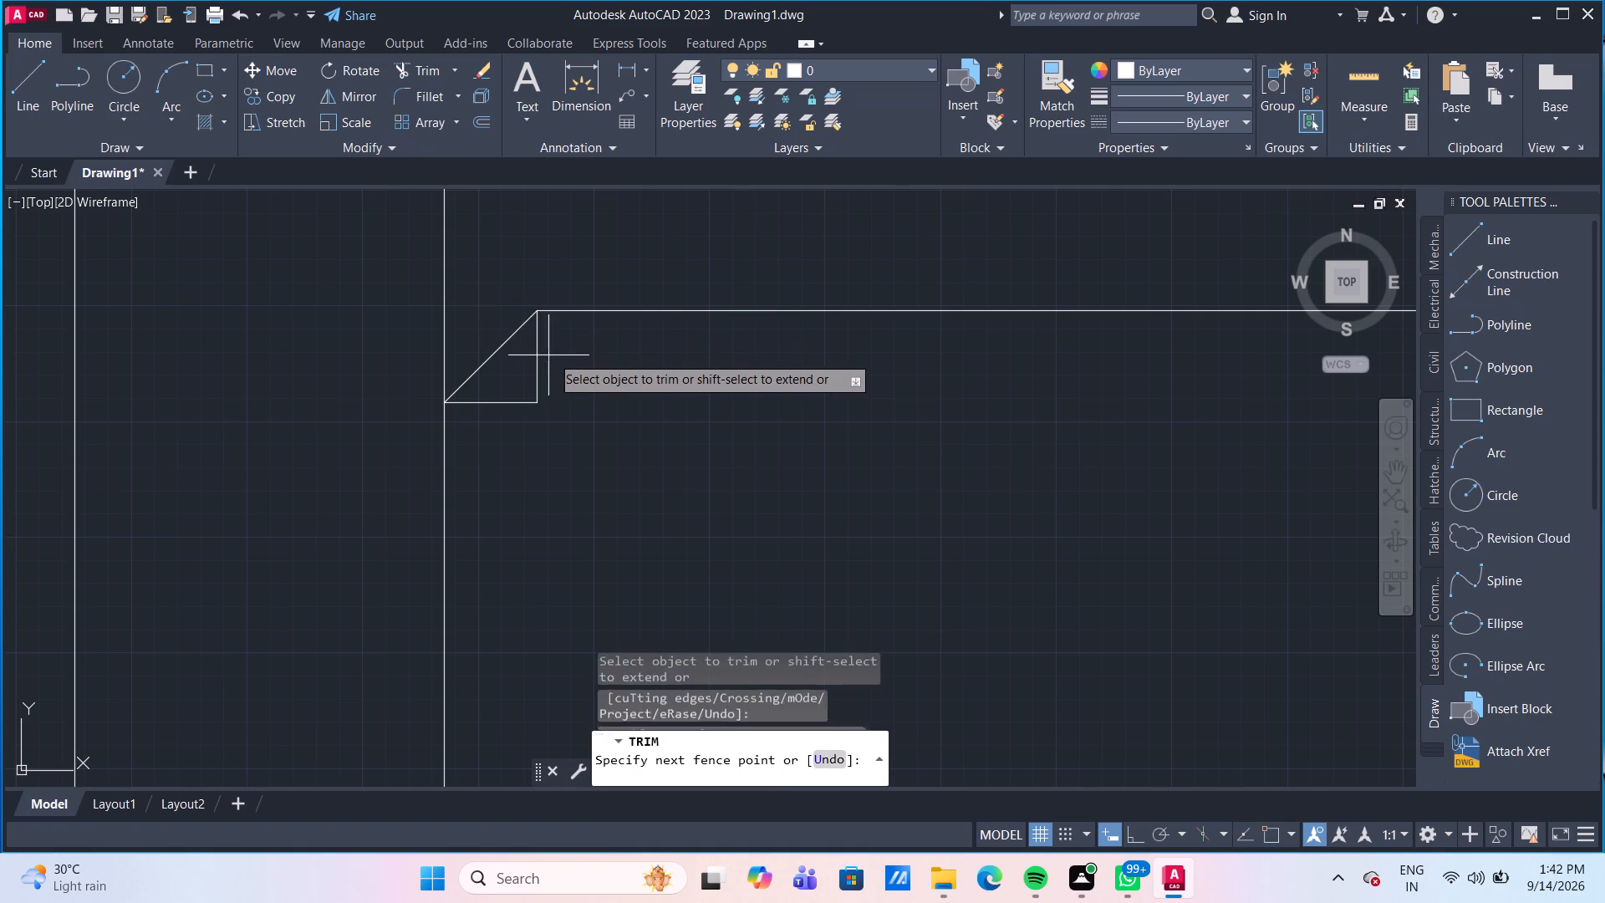
{"action": "left_click_drag", "start_coordinate": [545, 357], "coordinate": [527, 365]}
{"action": "left_click", "coordinate": [515, 401]}
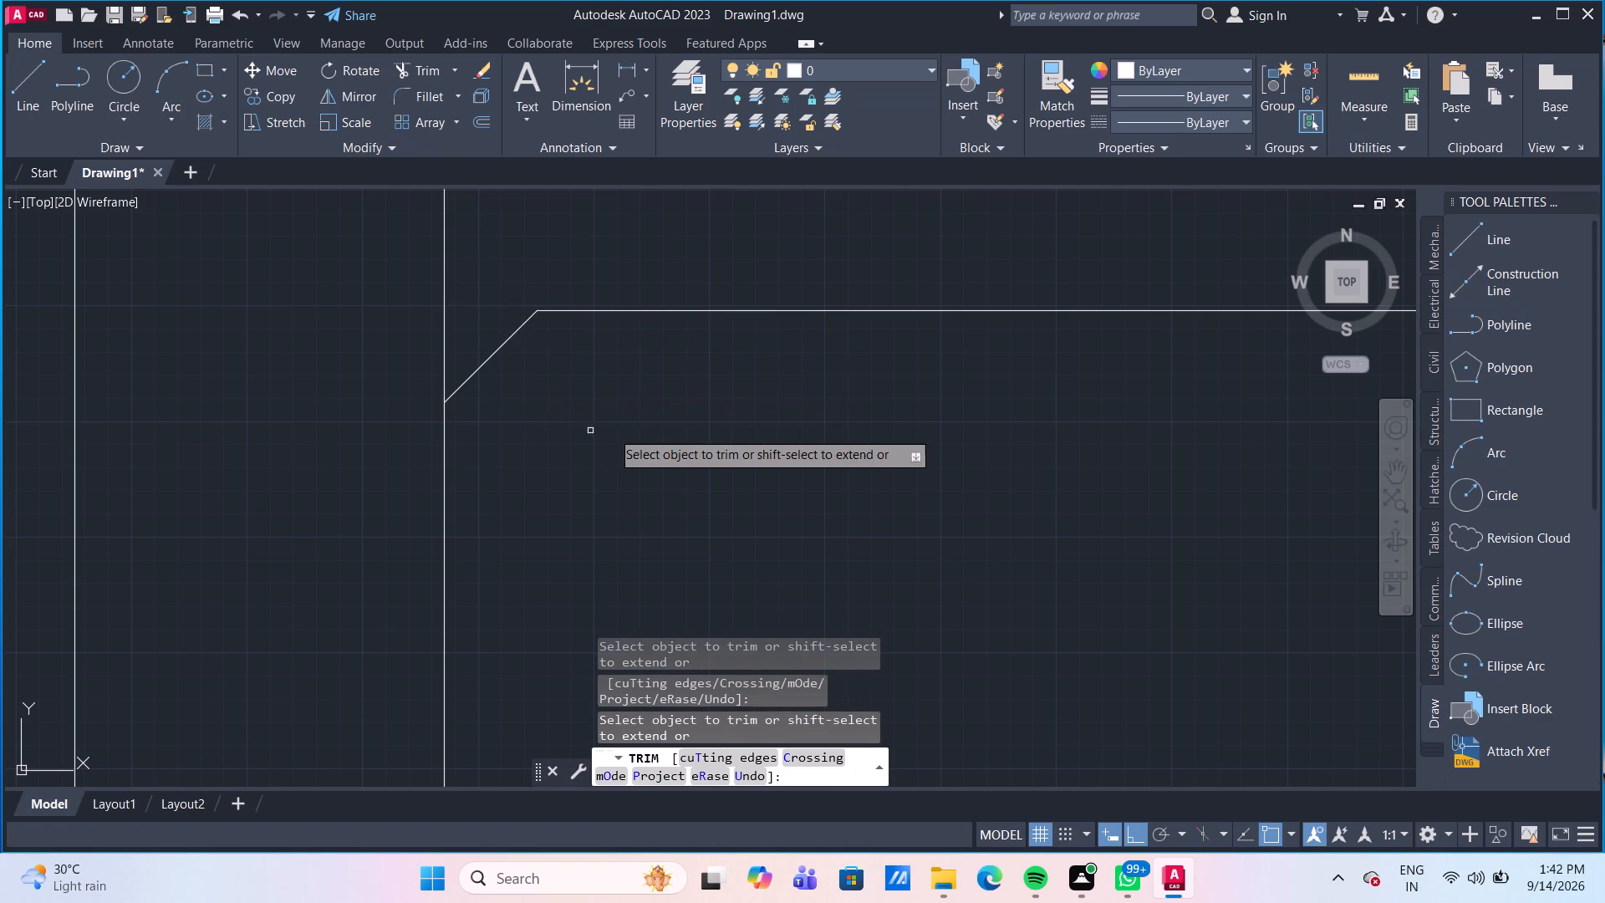
{"action": "key", "text": "Escape"}
Check the length of the line between the two top bands, from the frame's inner corner to the right wall, with a dimension preview.
{"action": "scroll", "coordinate": [626, 441], "scroll_direction": "down", "scroll_amount": 3}
{"action": "scroll", "coordinate": [680, 522], "scroll_direction": "down", "scroll_amount": 3}
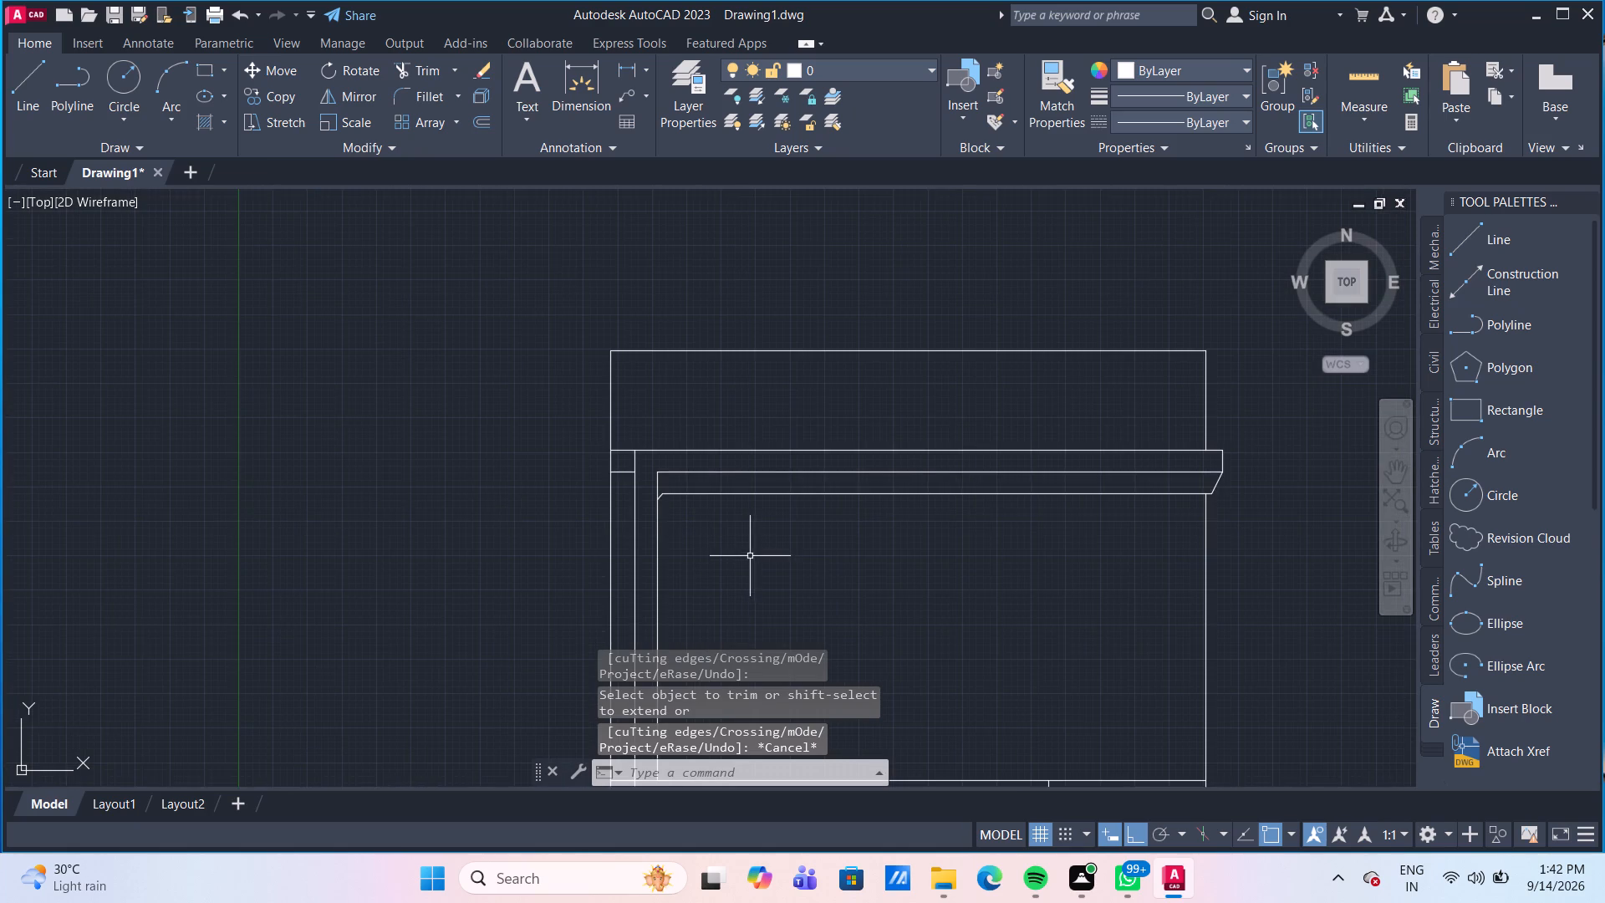
{"action": "scroll", "coordinate": [748, 556], "scroll_direction": "down", "scroll_amount": 1}
{"action": "middle_click_drag", "start_coordinate": [741, 556], "coordinate": [587, 416]}
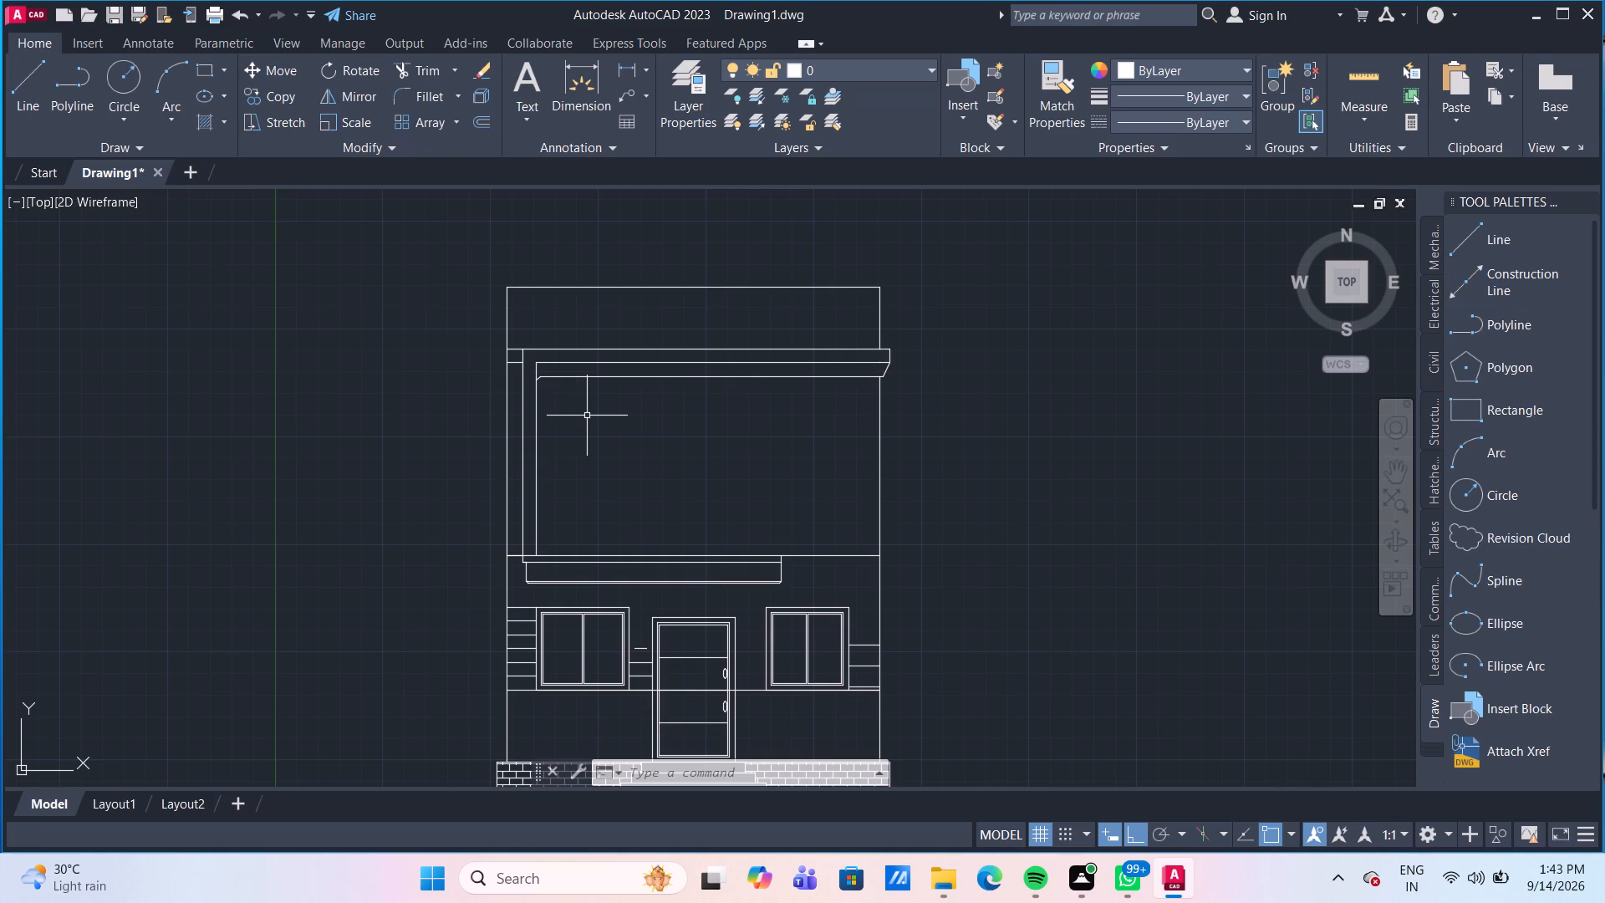
{"action": "scroll", "coordinate": [666, 382], "scroll_direction": "up", "scroll_amount": 2}
{"action": "middle_click_drag", "start_coordinate": [756, 390], "coordinate": [716, 457]}
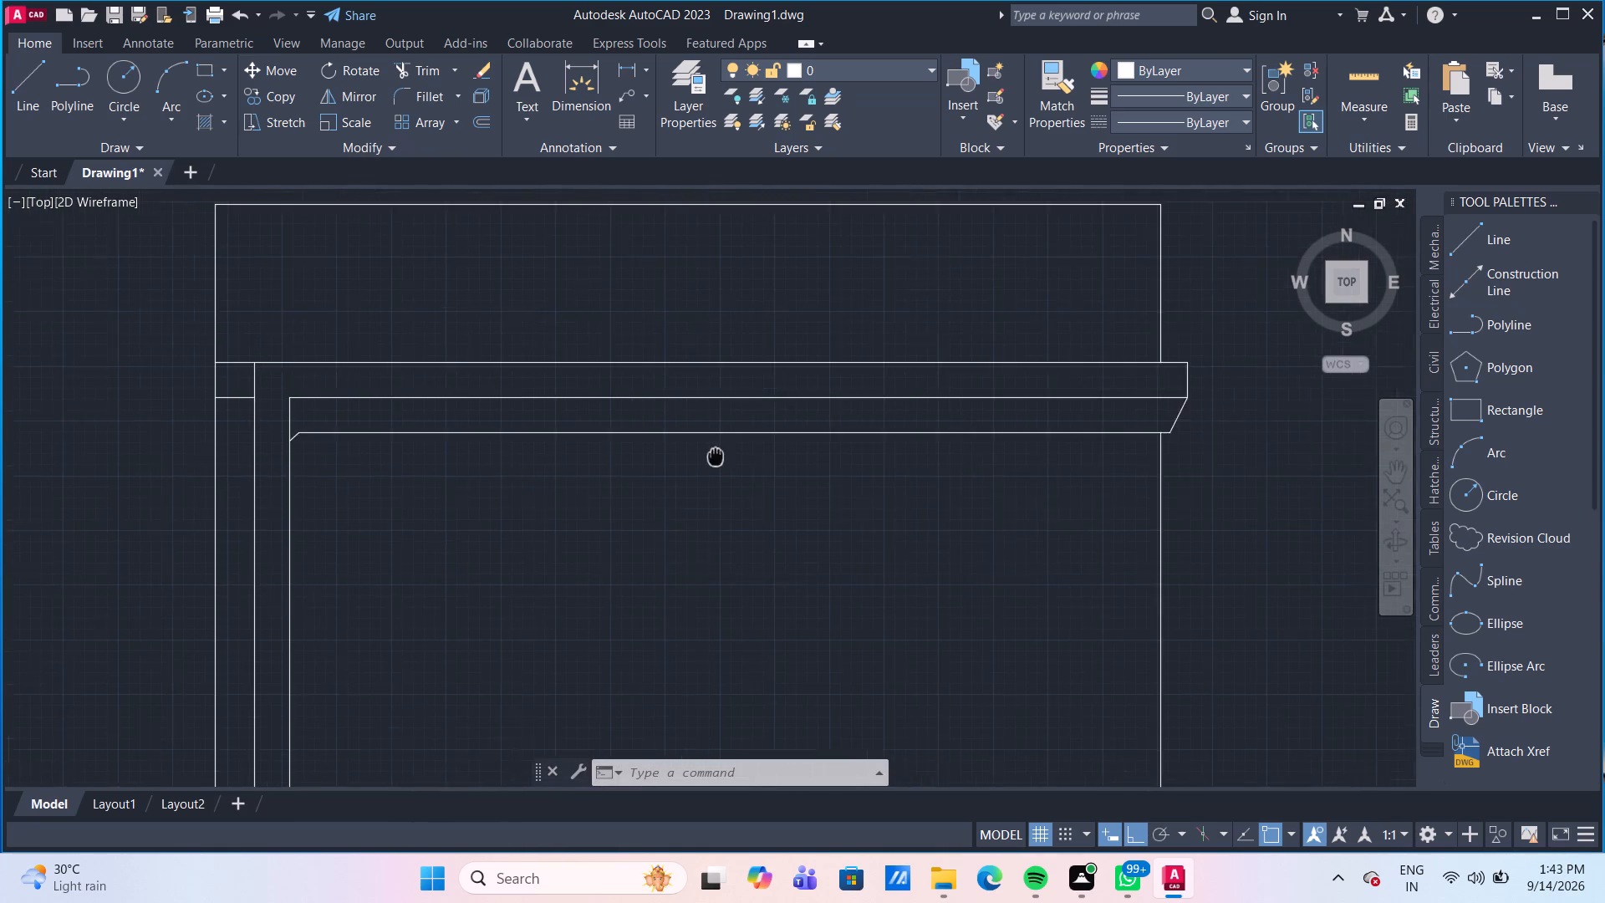
{"action": "middle_click_drag", "start_coordinate": [716, 457], "coordinate": [671, 431]}
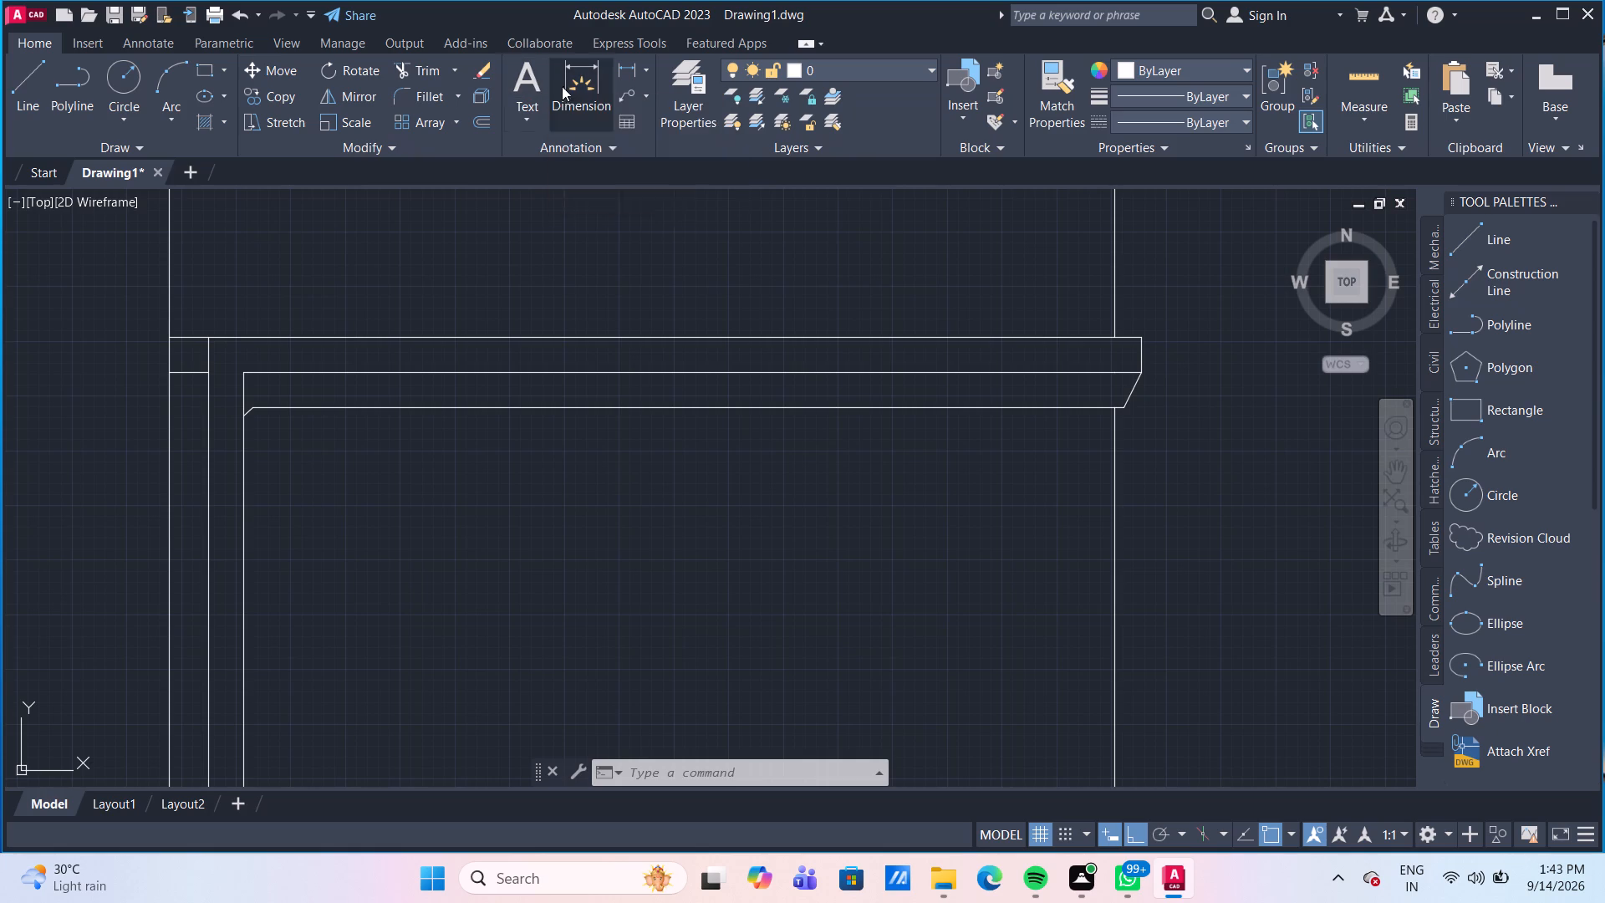
{"action": "left_click_drag", "start_coordinate": [563, 86], "coordinate": [569, 96]}
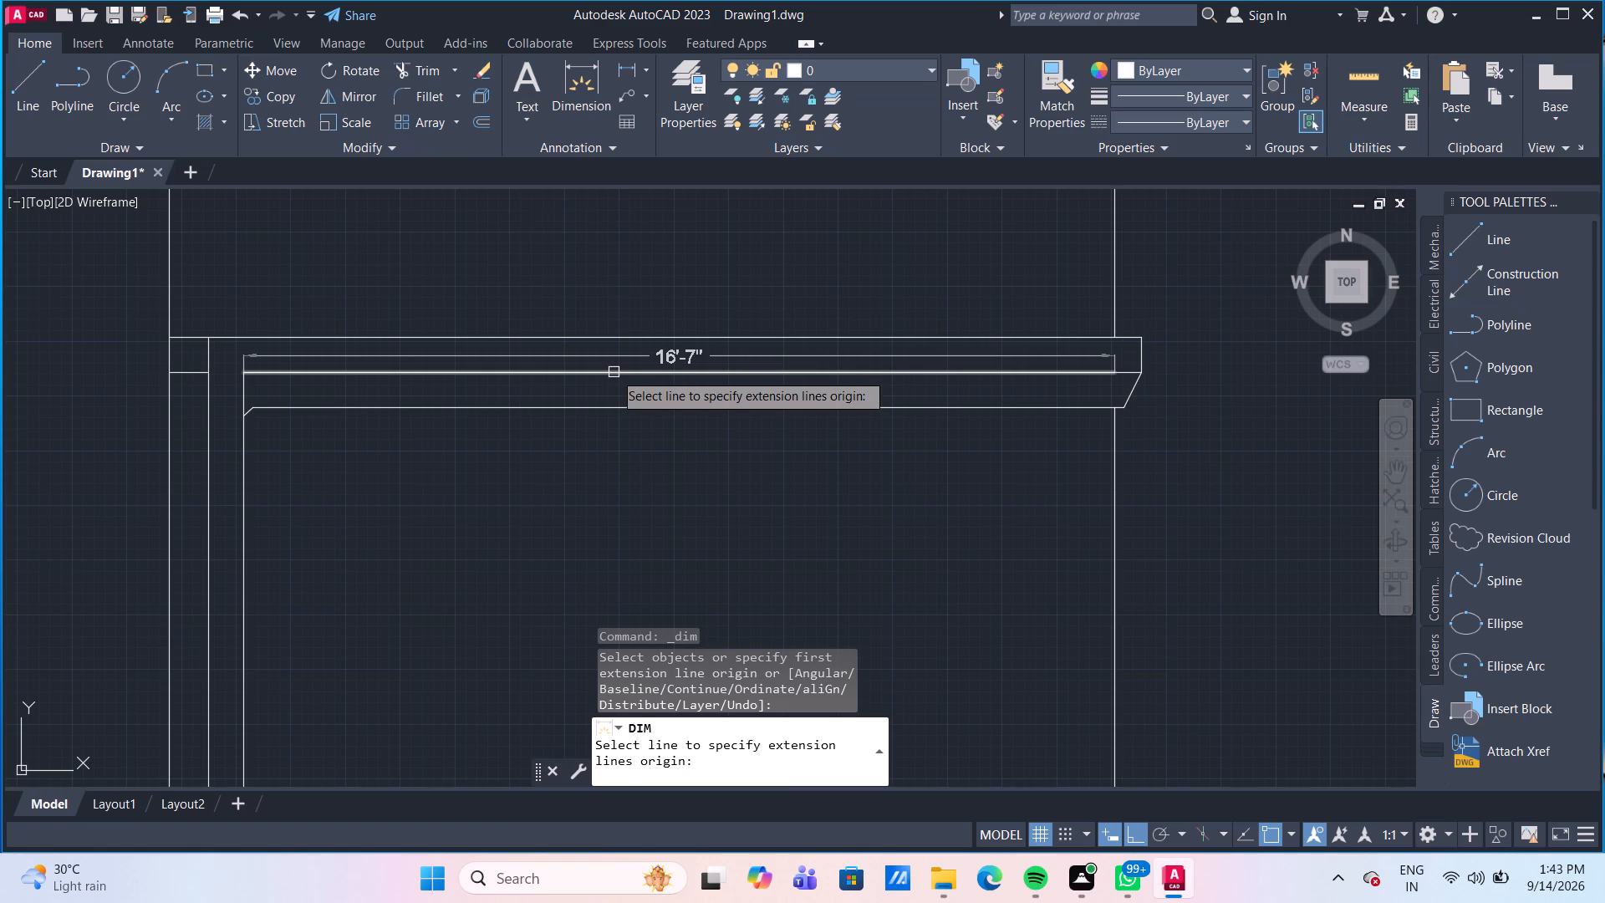
{"action": "key", "text": "Escape"}
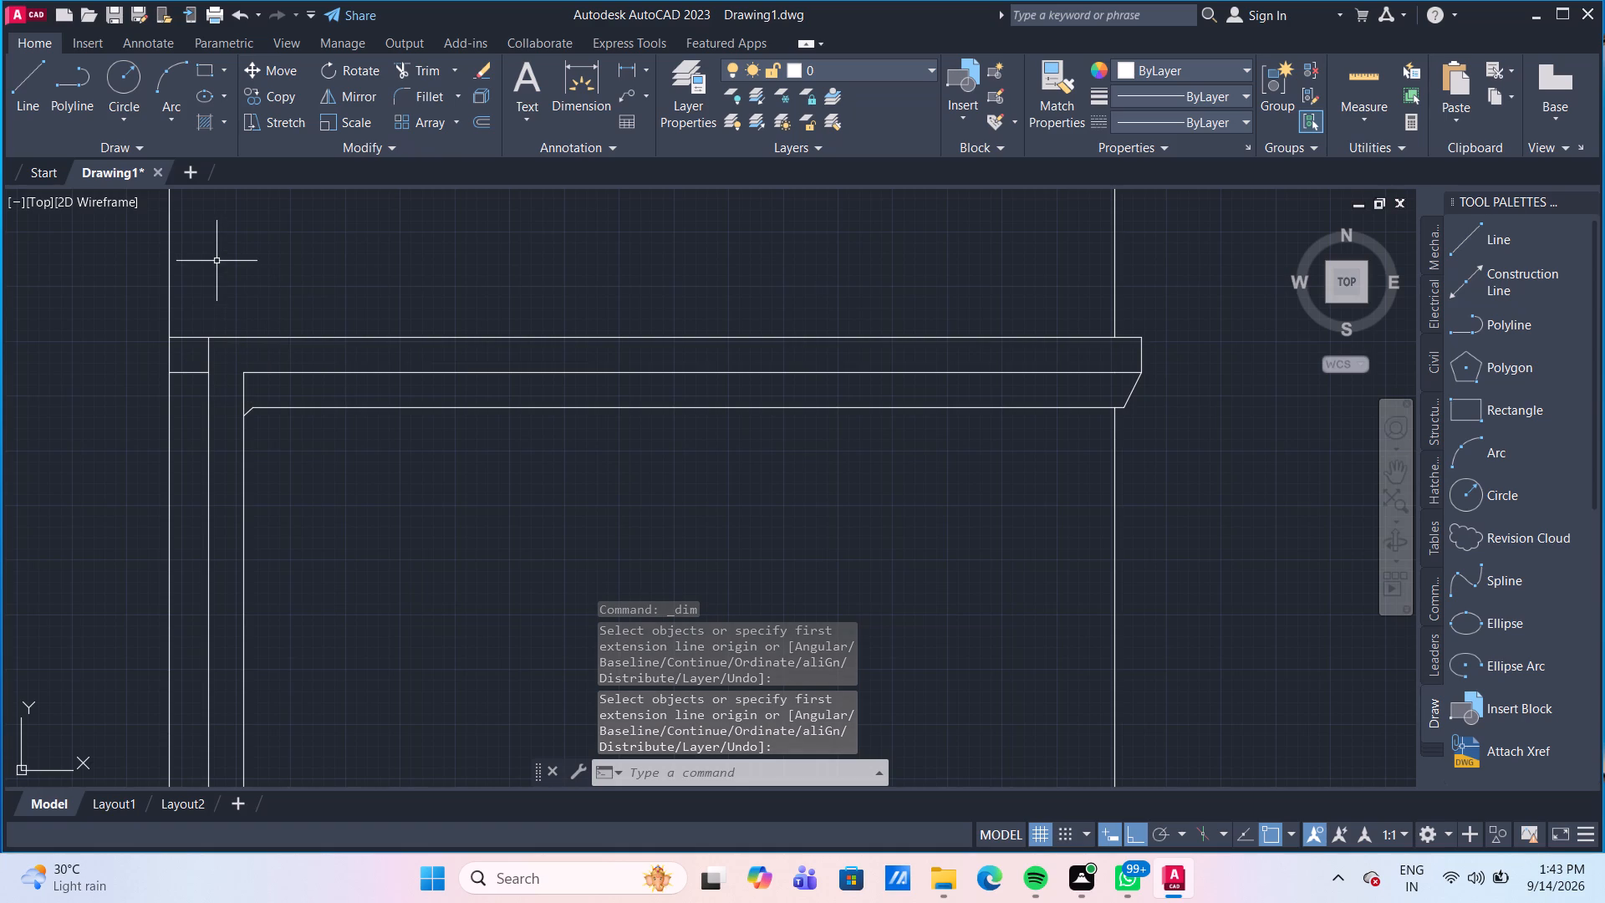
Start a line from the frame's inner upper-left corner, at the end of the line between the two top bands.
{"action": "left_click", "coordinate": [38, 86]}
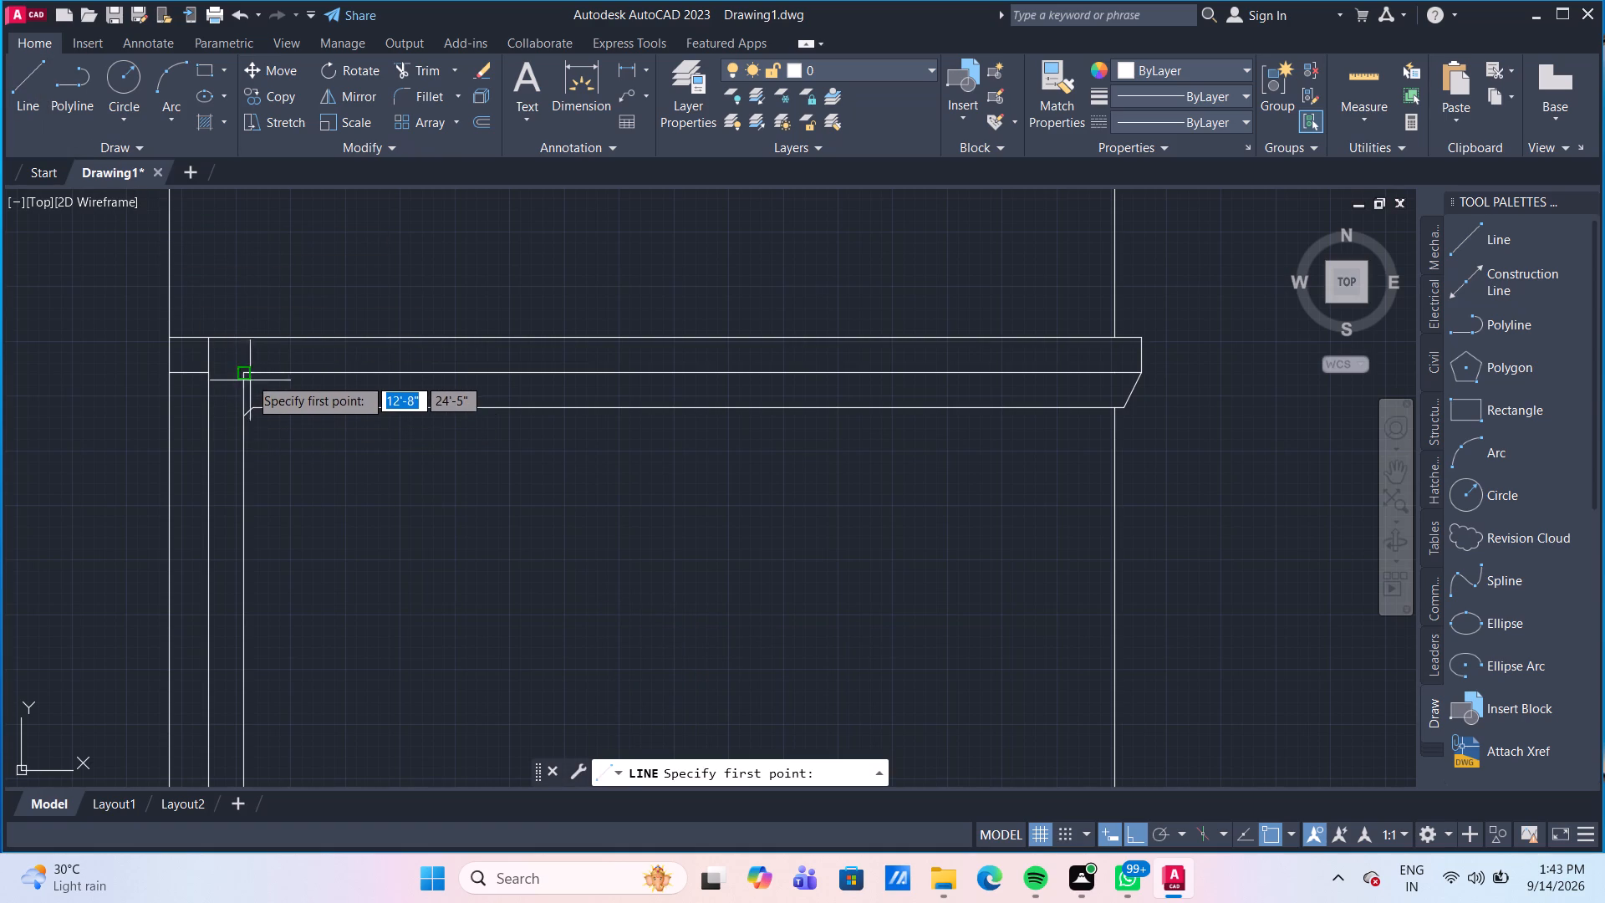
{"action": "left_click", "coordinate": [249, 376]}
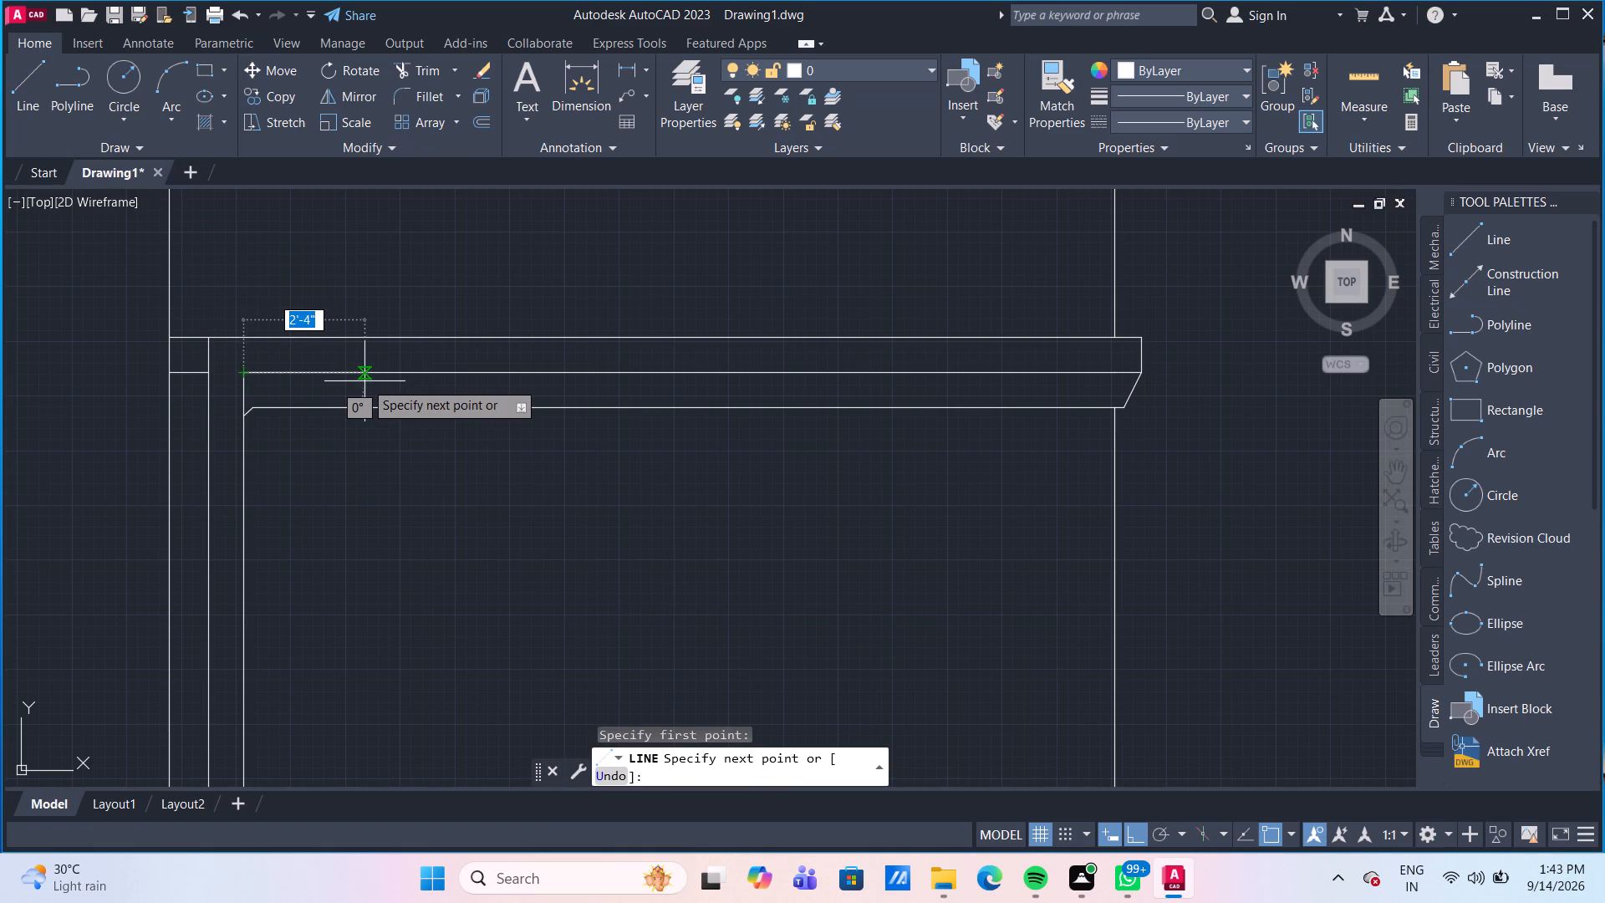
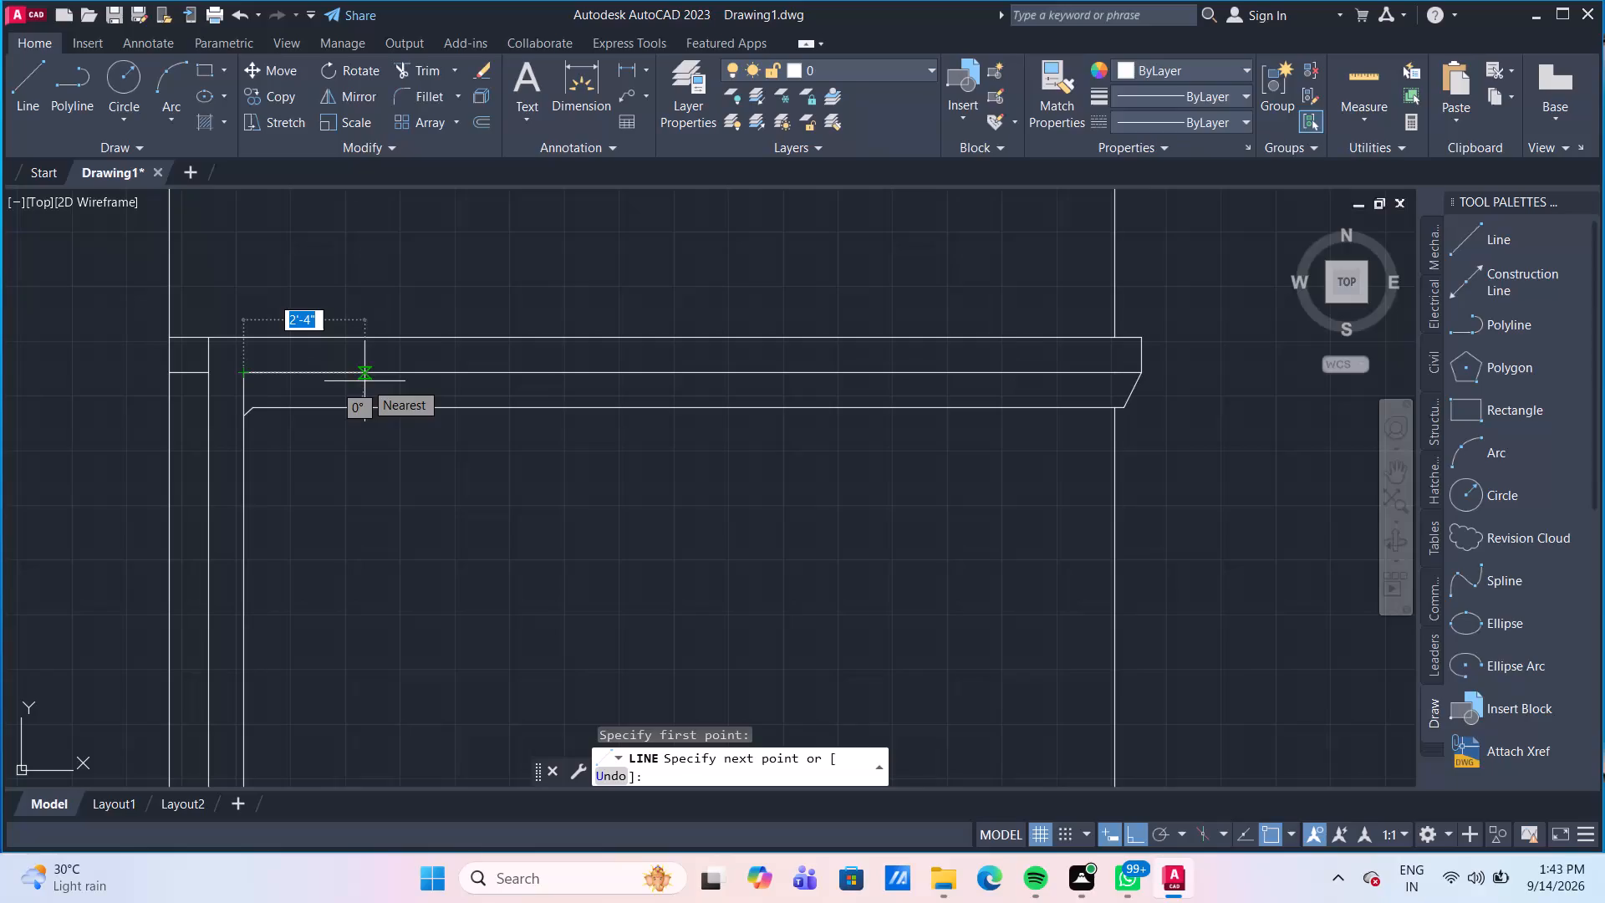
Draw a vertical divider across the lower top band, 2' from the frame's inner corner, and erase the 2' guide line.
{"action": "key", "text": "2"}
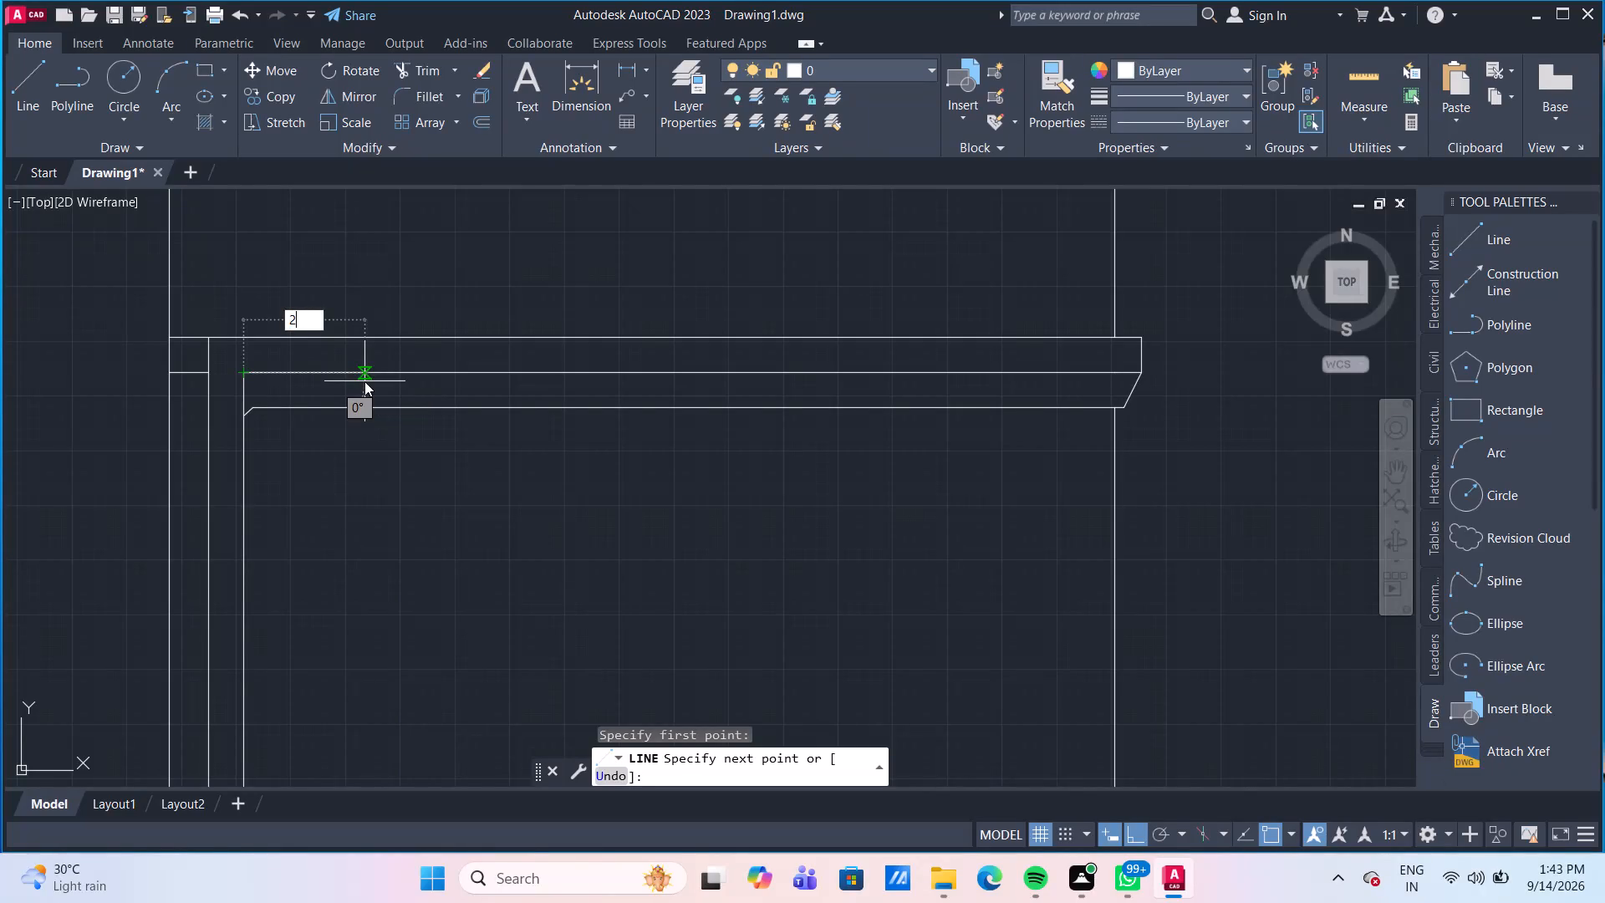
{"action": "key", "text": "apostrophe"}
{"action": "key", "text": "Return"}
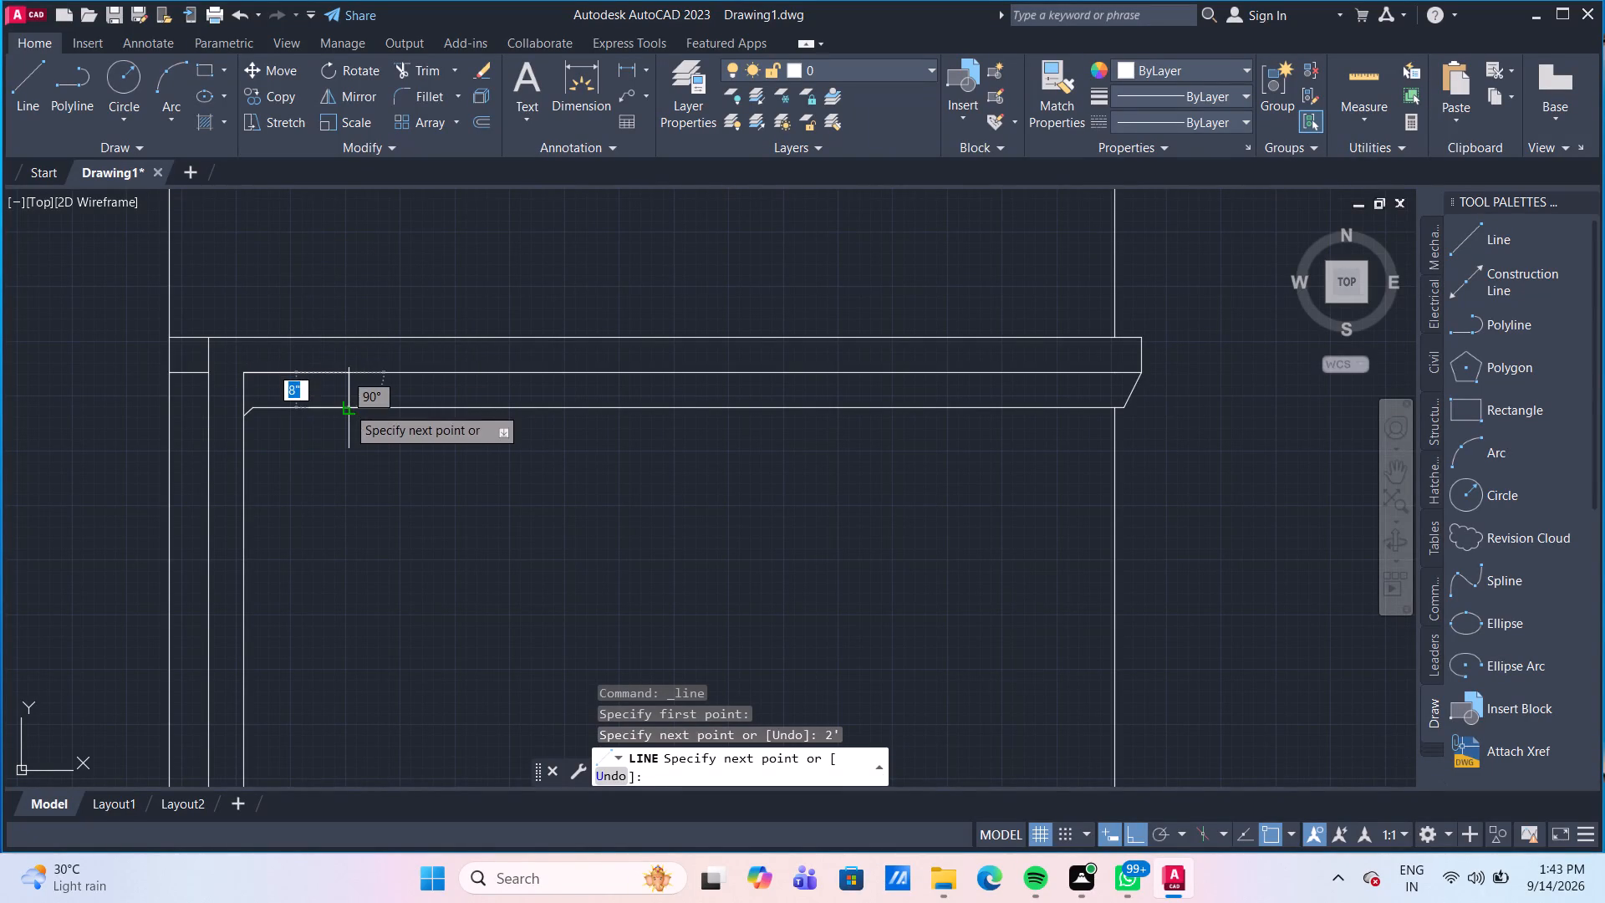
{"action": "left_click", "coordinate": [347, 406]}
{"action": "key", "text": "Escape"}
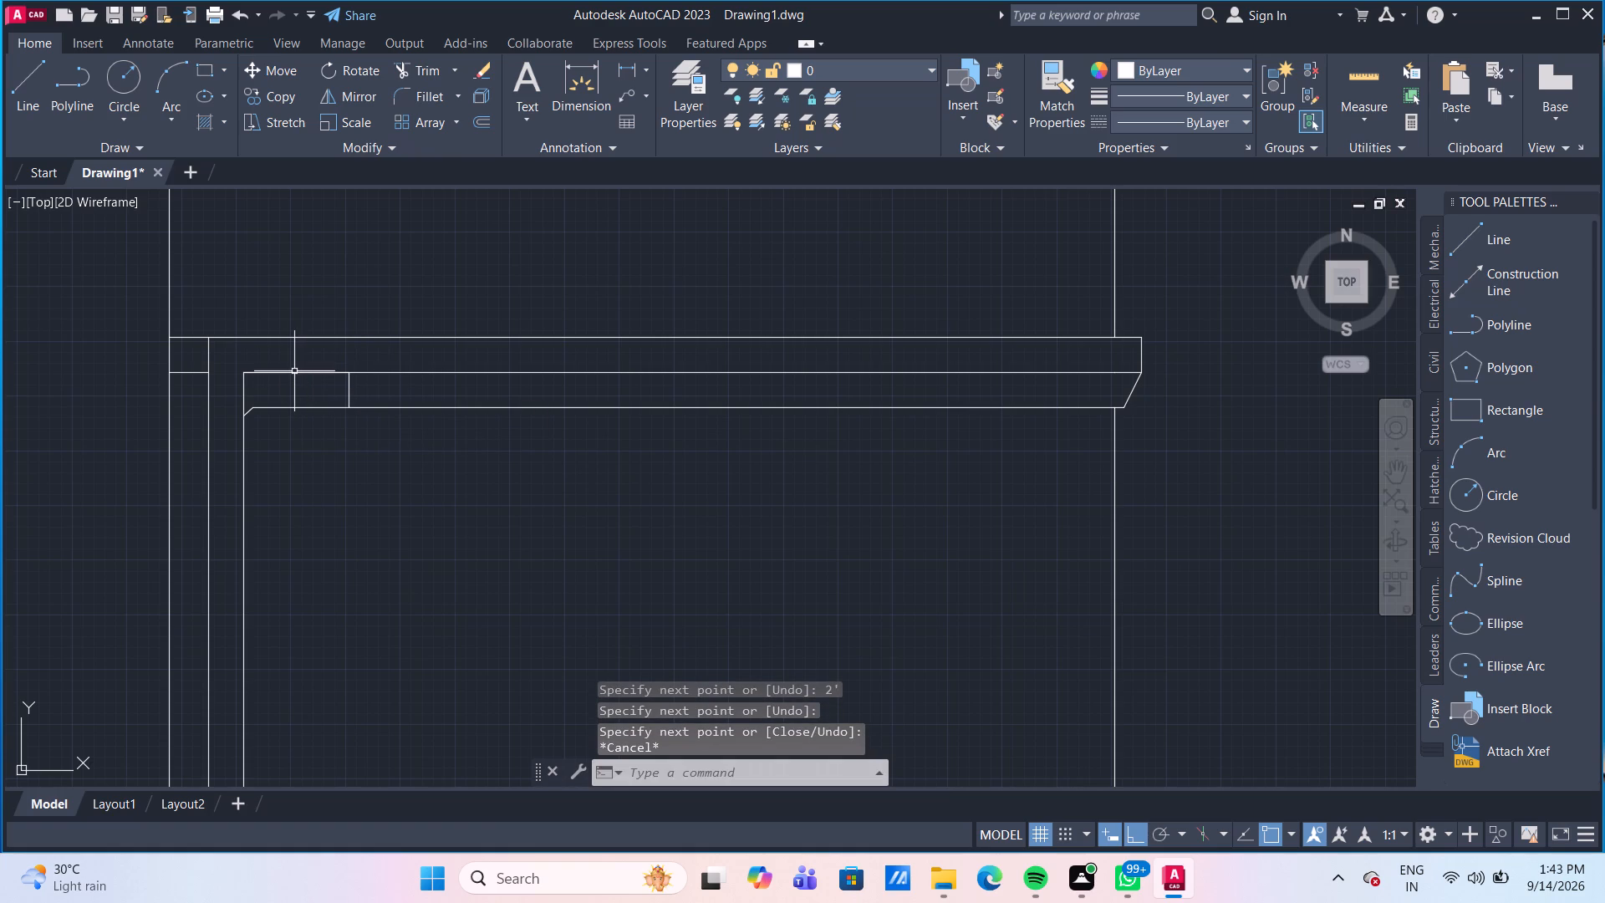
{"action": "left_click", "coordinate": [298, 372]}
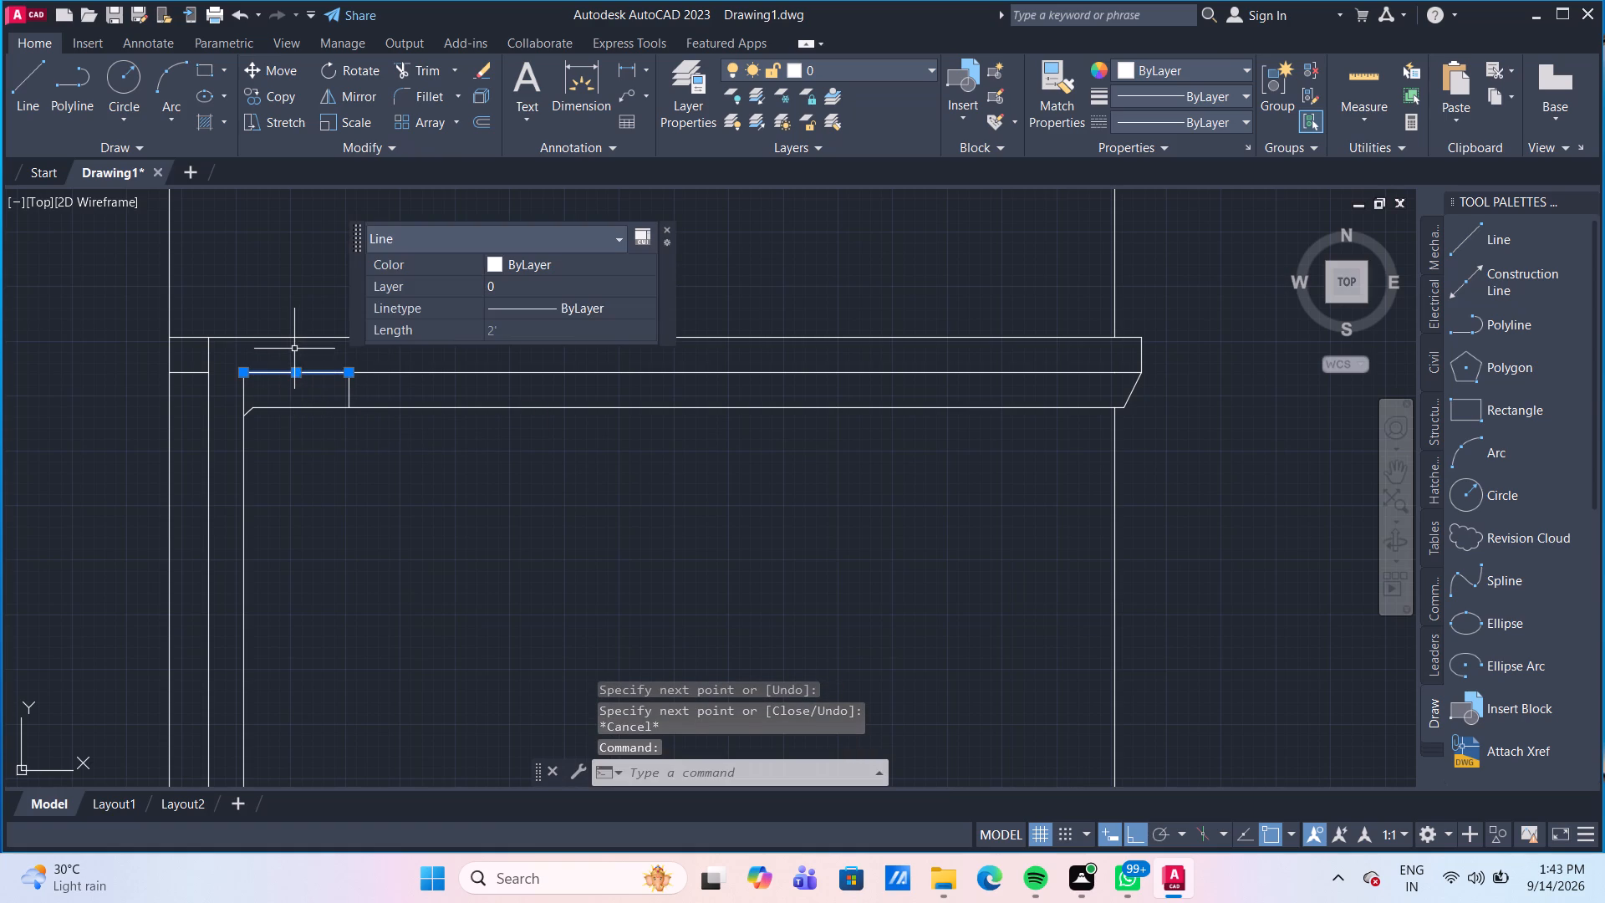
{"action": "key", "text": "Delete"}
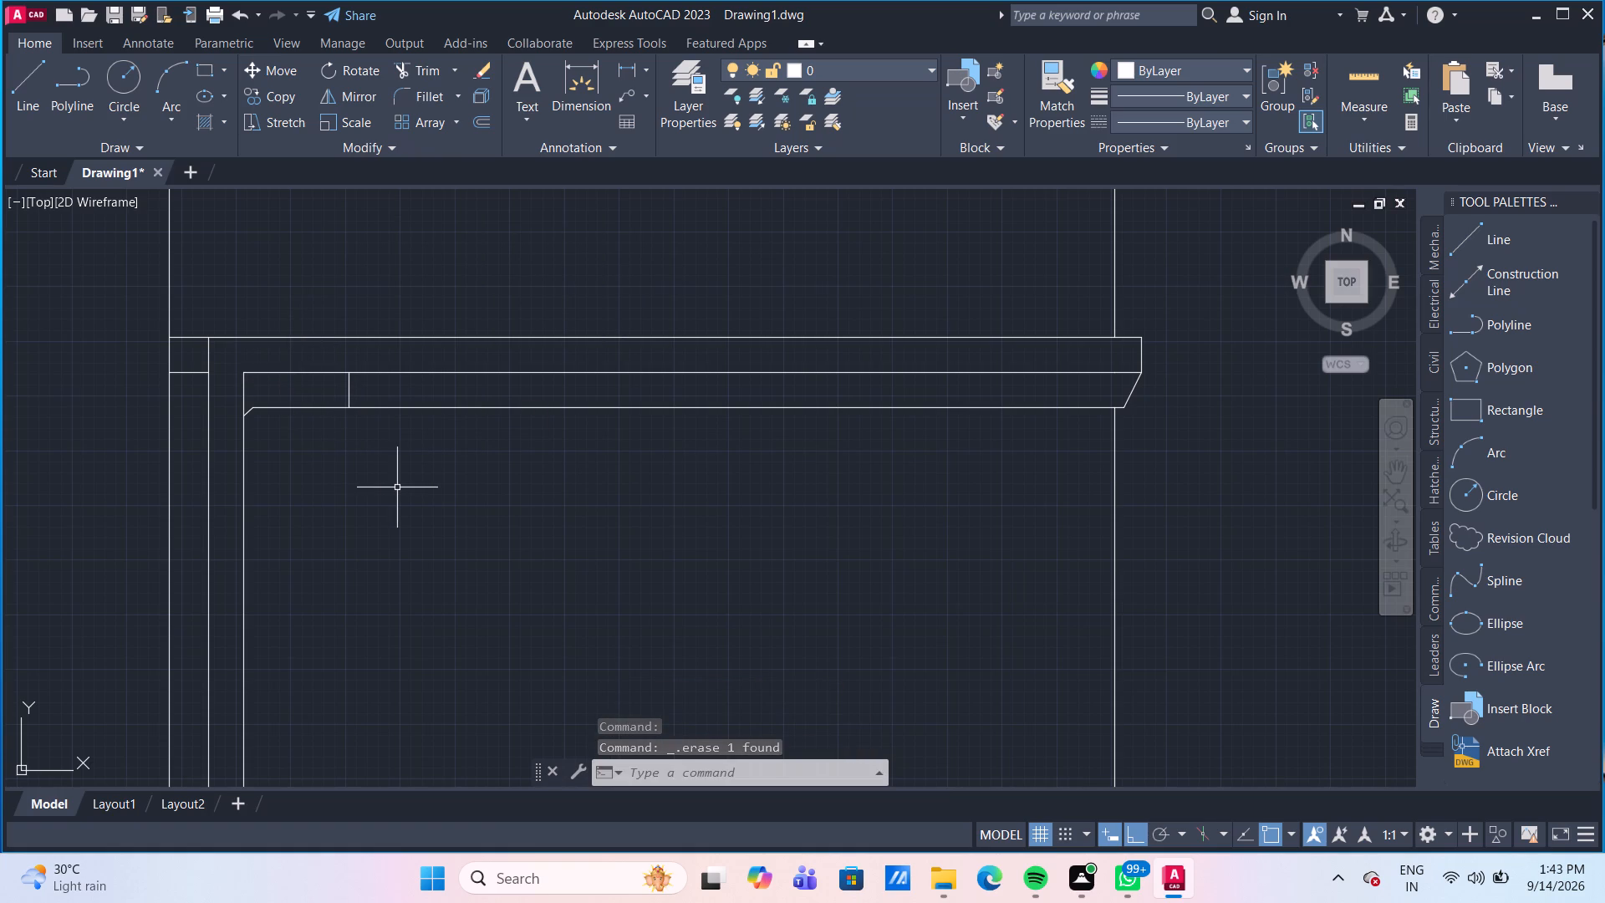
Offset the divider repeatedly by 2' toward the band's chamfered right end, adding seven more dividers along the lower top band.
{"action": "key", "text": "o"}
{"action": "key", "text": "Return"}
{"action": "key", "text": "2"}
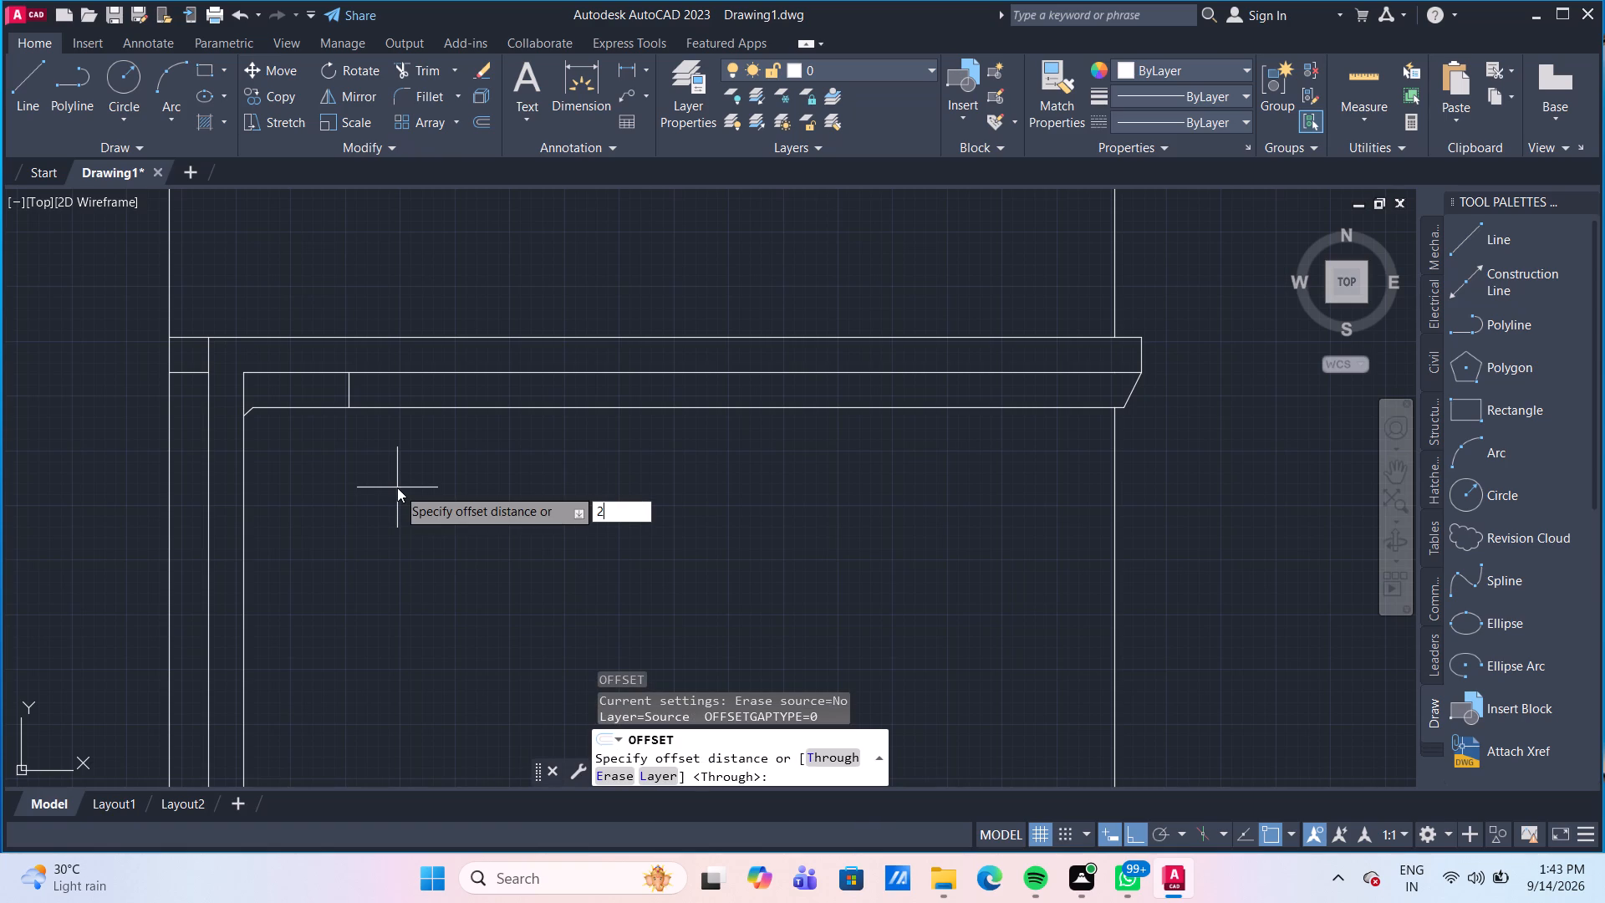
{"action": "key", "text": "apostrophe"}
{"action": "key", "text": "Return"}
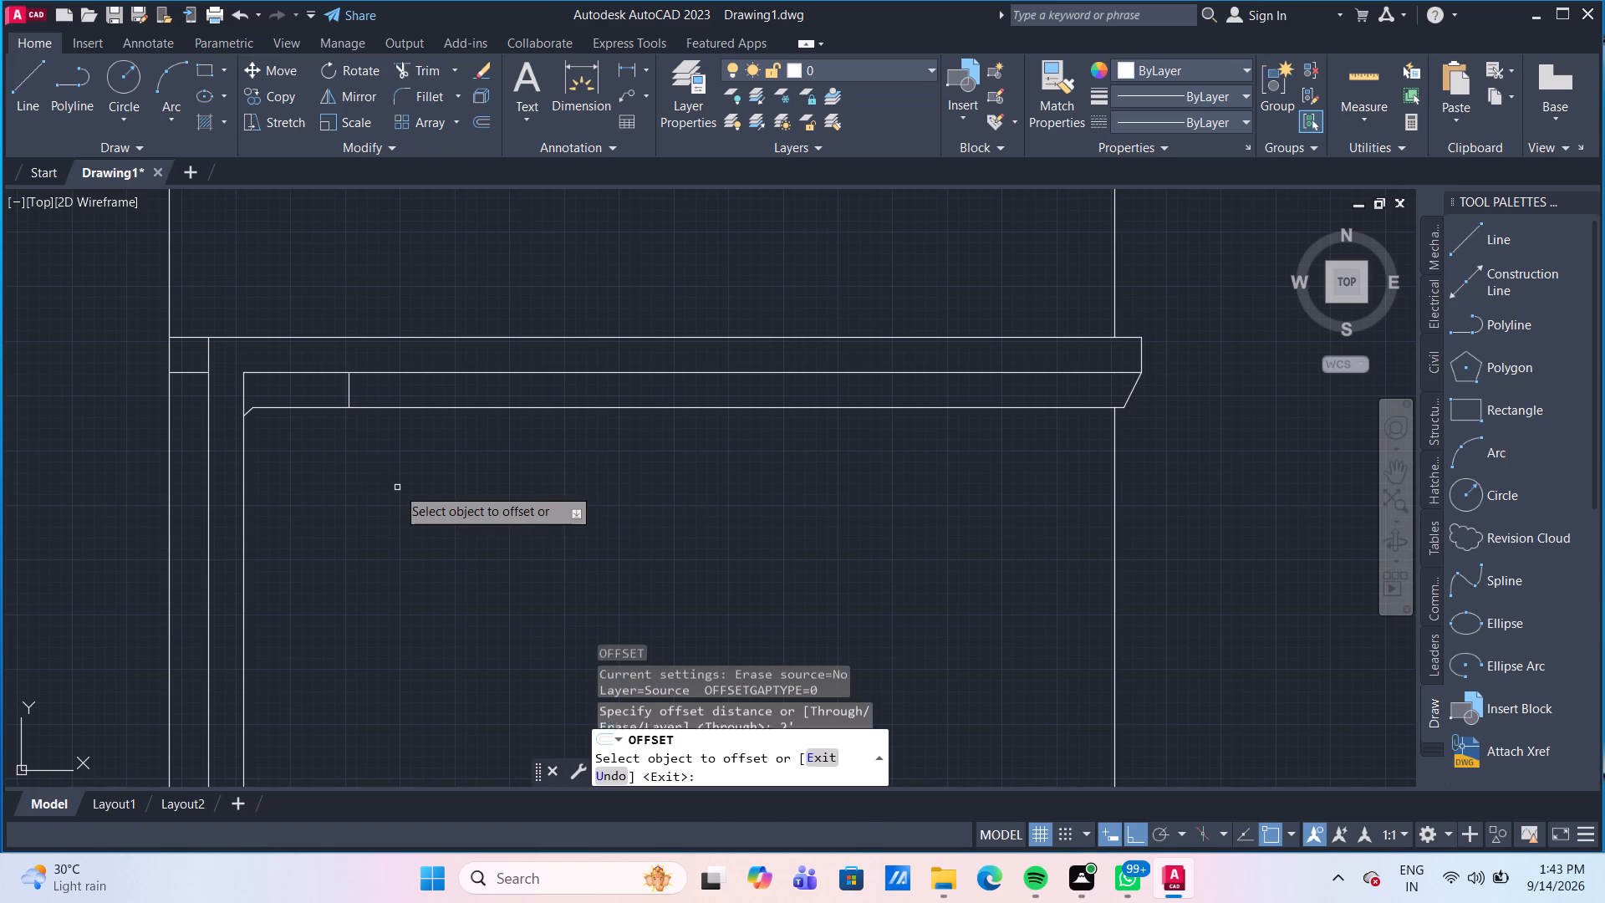
{"action": "left_click", "coordinate": [347, 391]}
{"action": "left_click", "coordinate": [418, 404]}
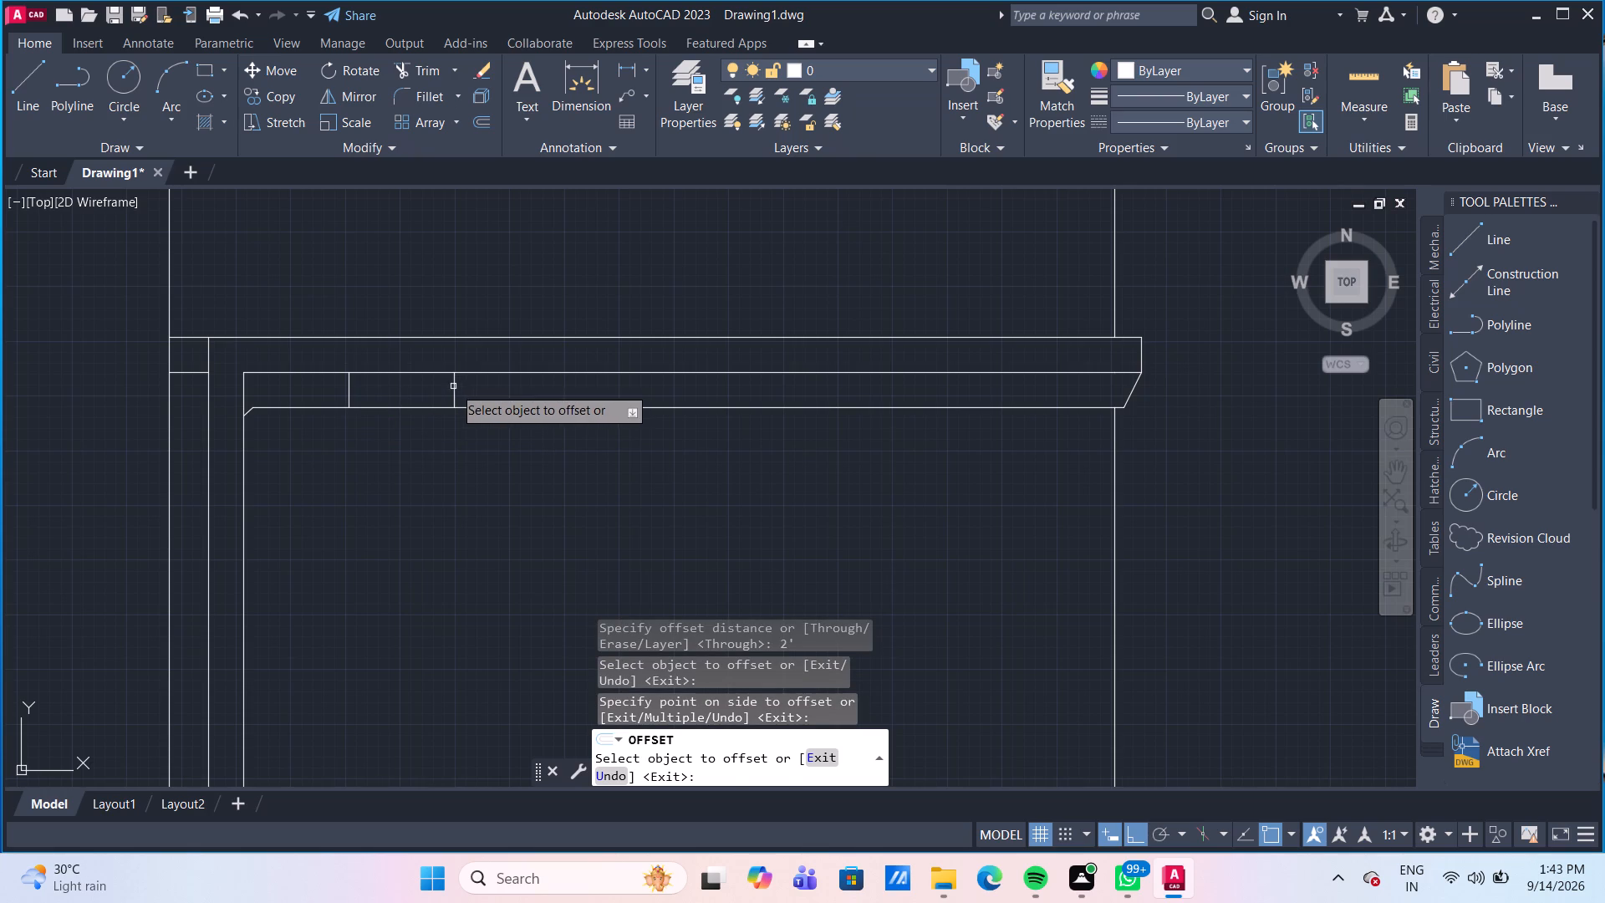
{"action": "left_click", "coordinate": [453, 386]}
{"action": "left_click", "coordinate": [514, 393]}
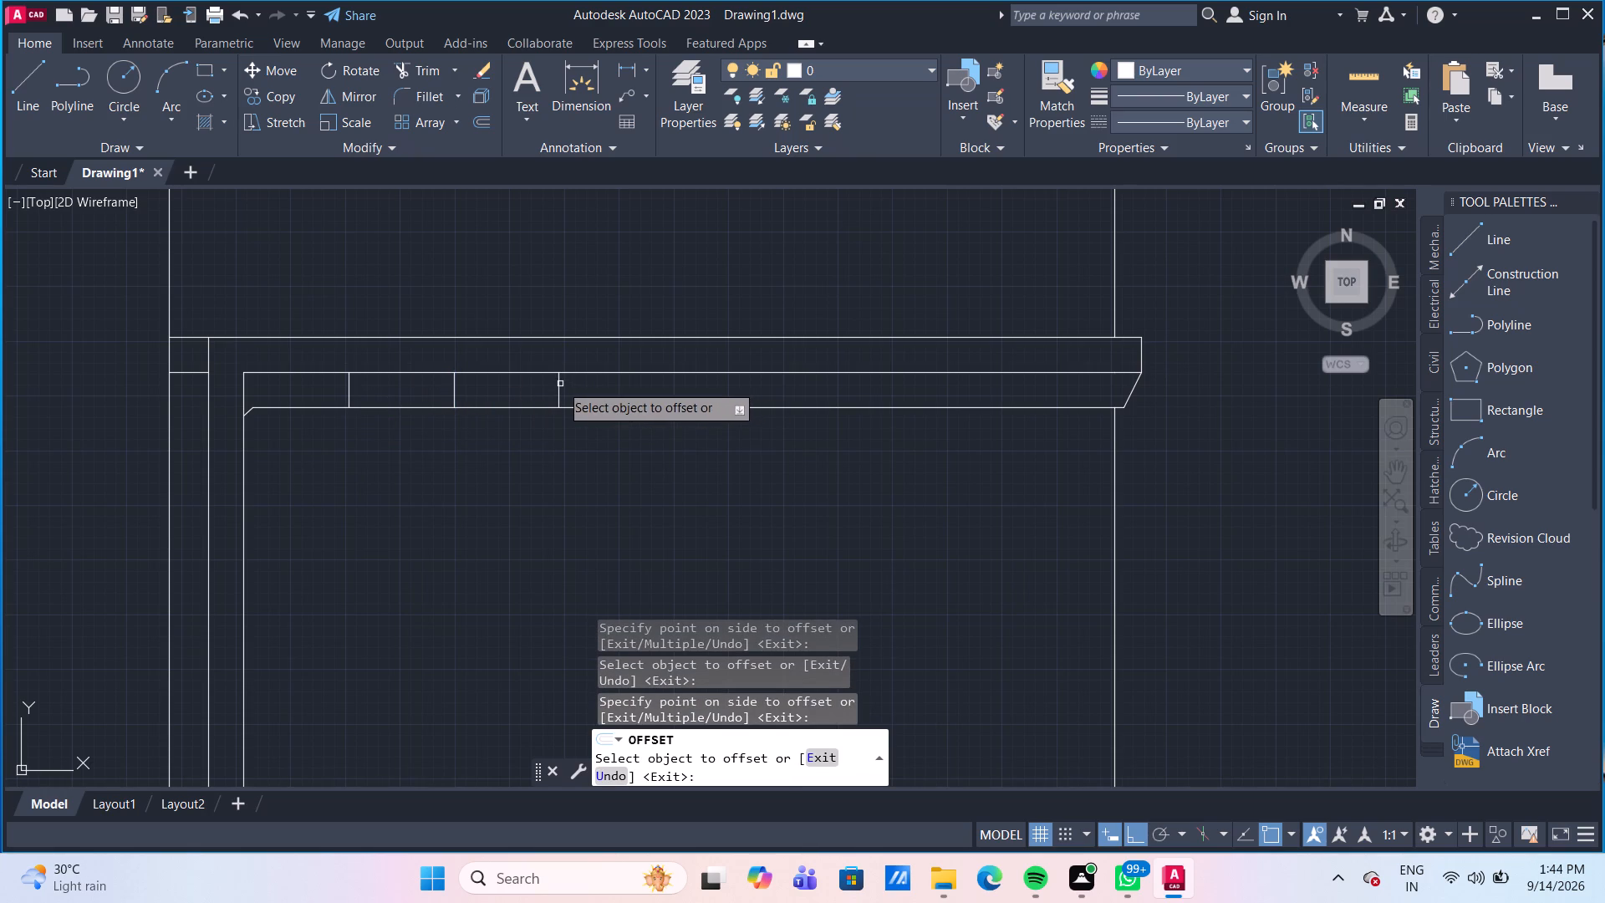
{"action": "left_click", "coordinate": [560, 384]}
{"action": "left_click", "coordinate": [628, 384]}
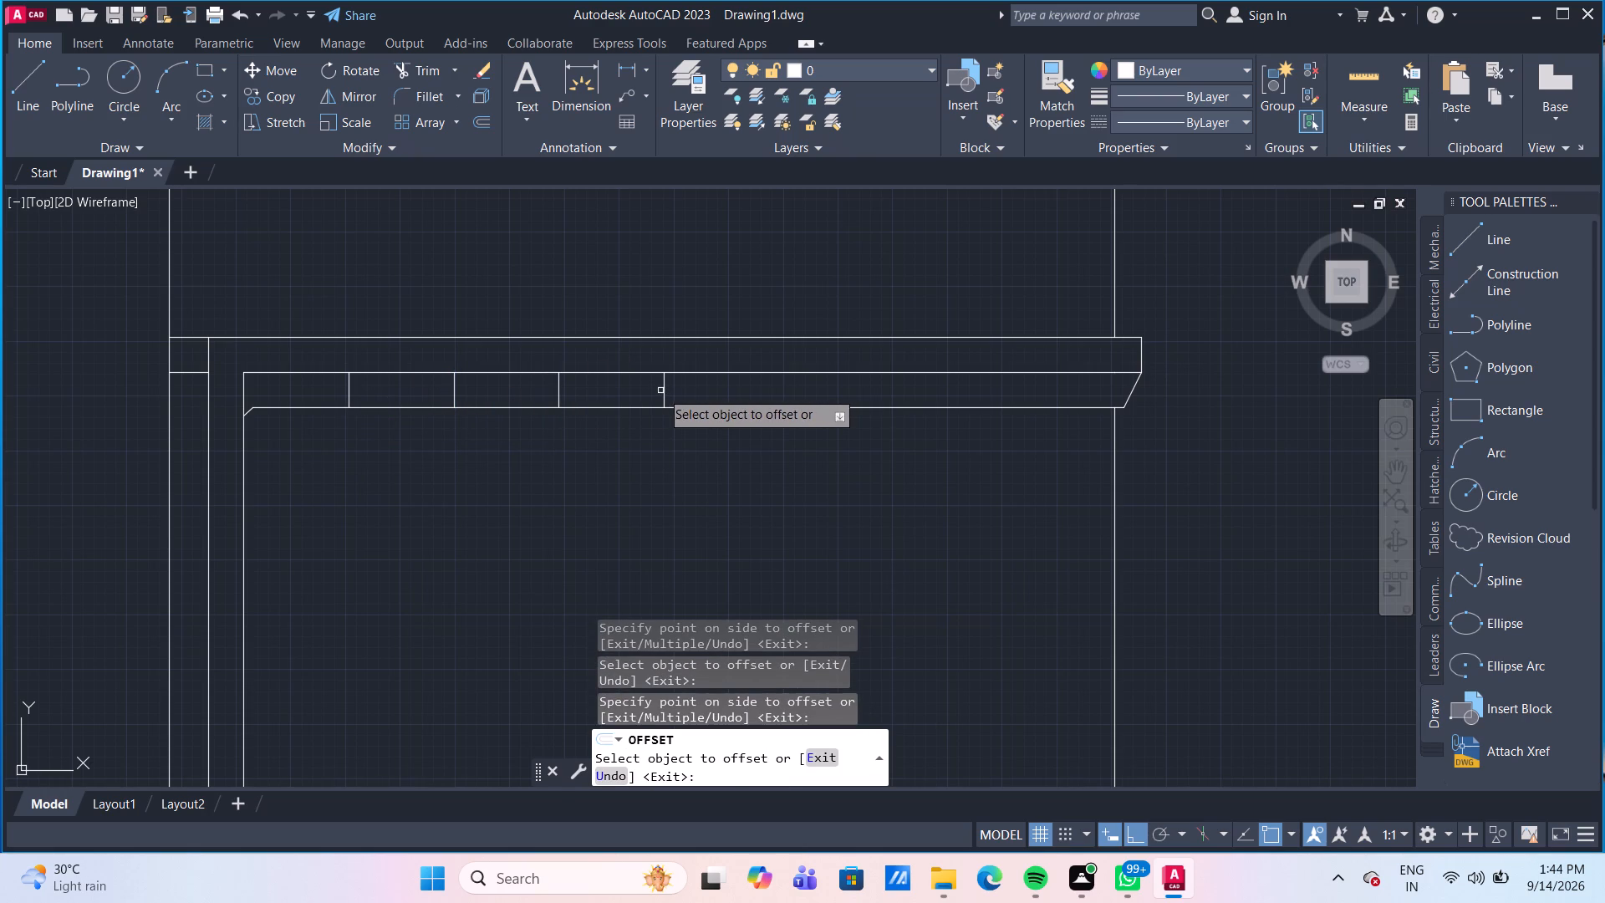
{"action": "left_click", "coordinate": [660, 390]}
{"action": "left_click", "coordinate": [663, 390]}
{"action": "left_click", "coordinate": [724, 390]}
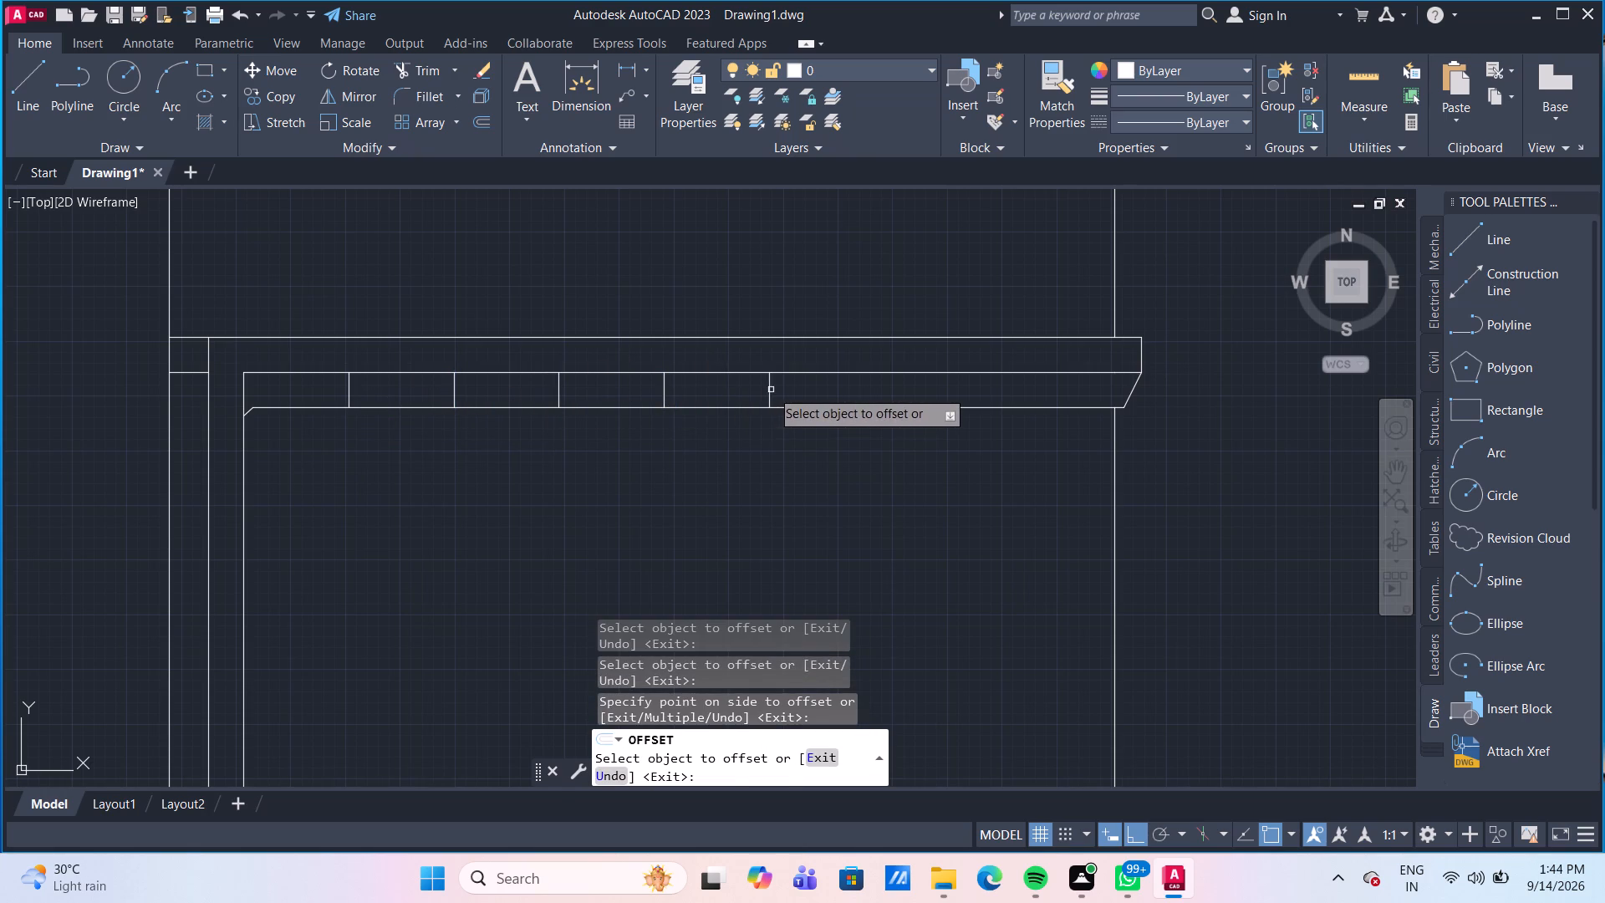
{"action": "left_click", "coordinate": [771, 390]}
{"action": "left_click", "coordinate": [838, 395]}
{"action": "left_click_drag", "start_coordinate": [875, 389], "coordinate": [883, 389]}
{"action": "left_click", "coordinate": [966, 384]}
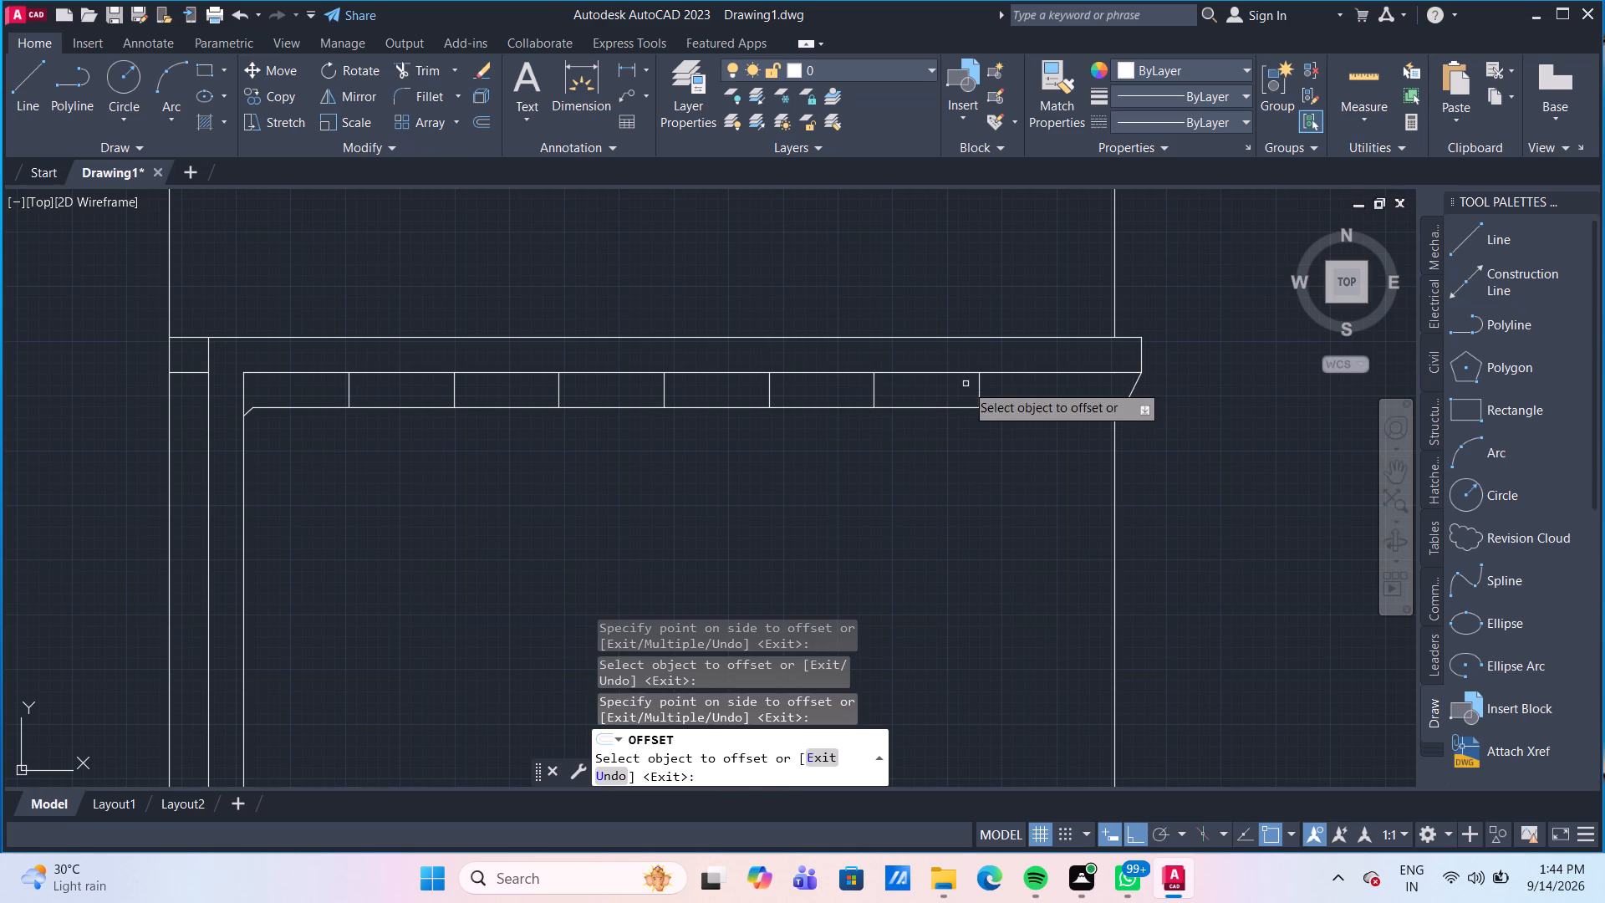
{"action": "left_click", "coordinate": [979, 390]}
{"action": "left_click", "coordinate": [1059, 404]}
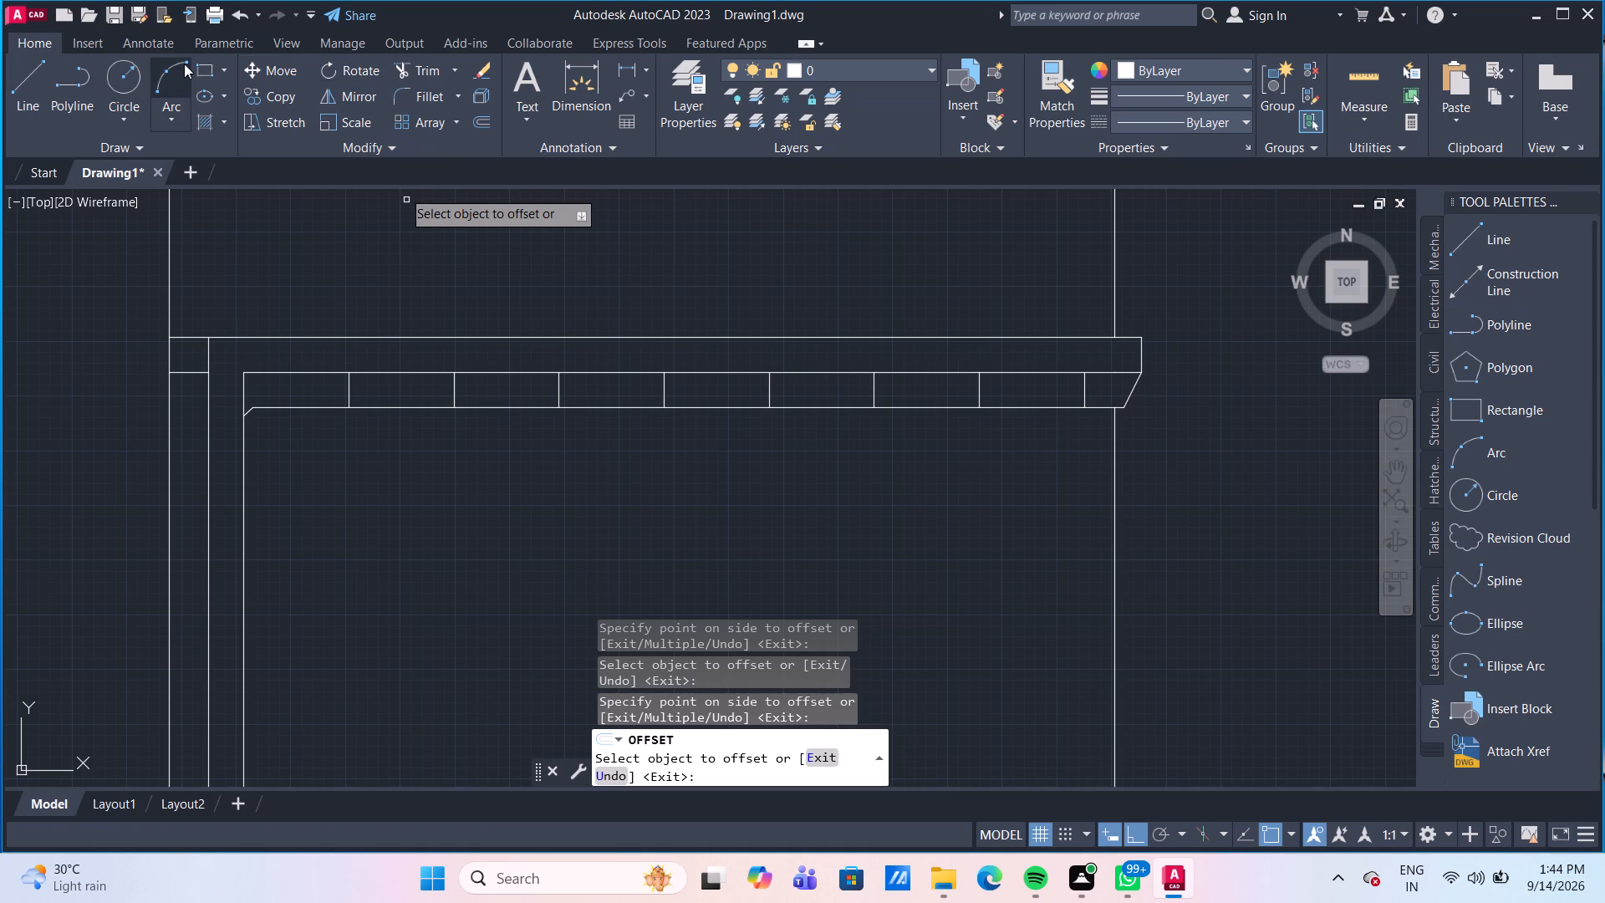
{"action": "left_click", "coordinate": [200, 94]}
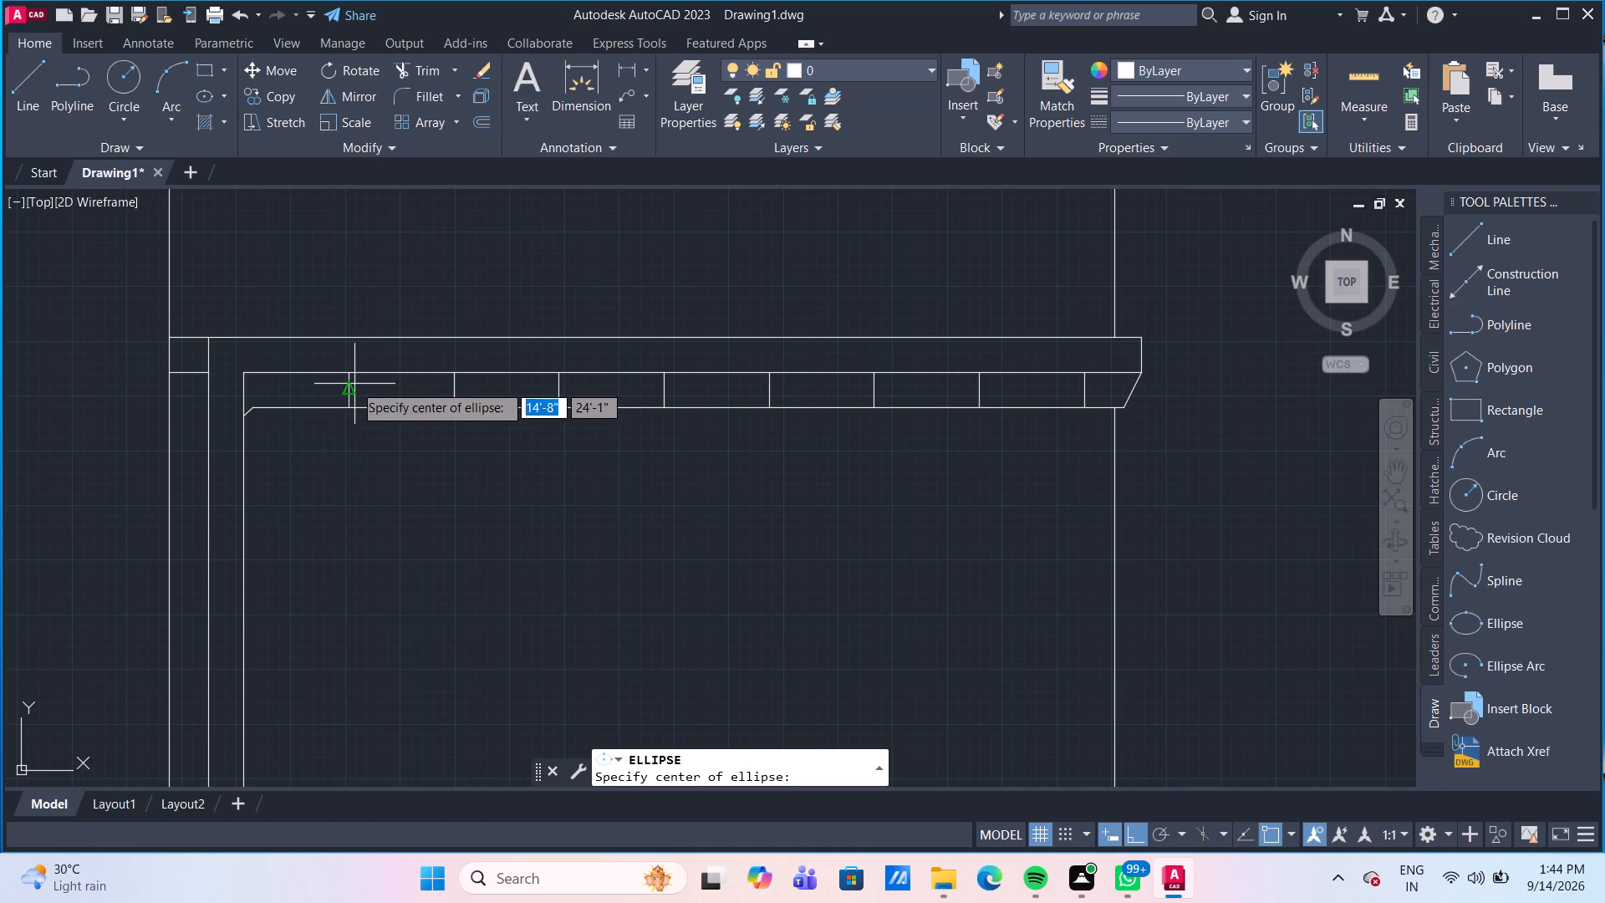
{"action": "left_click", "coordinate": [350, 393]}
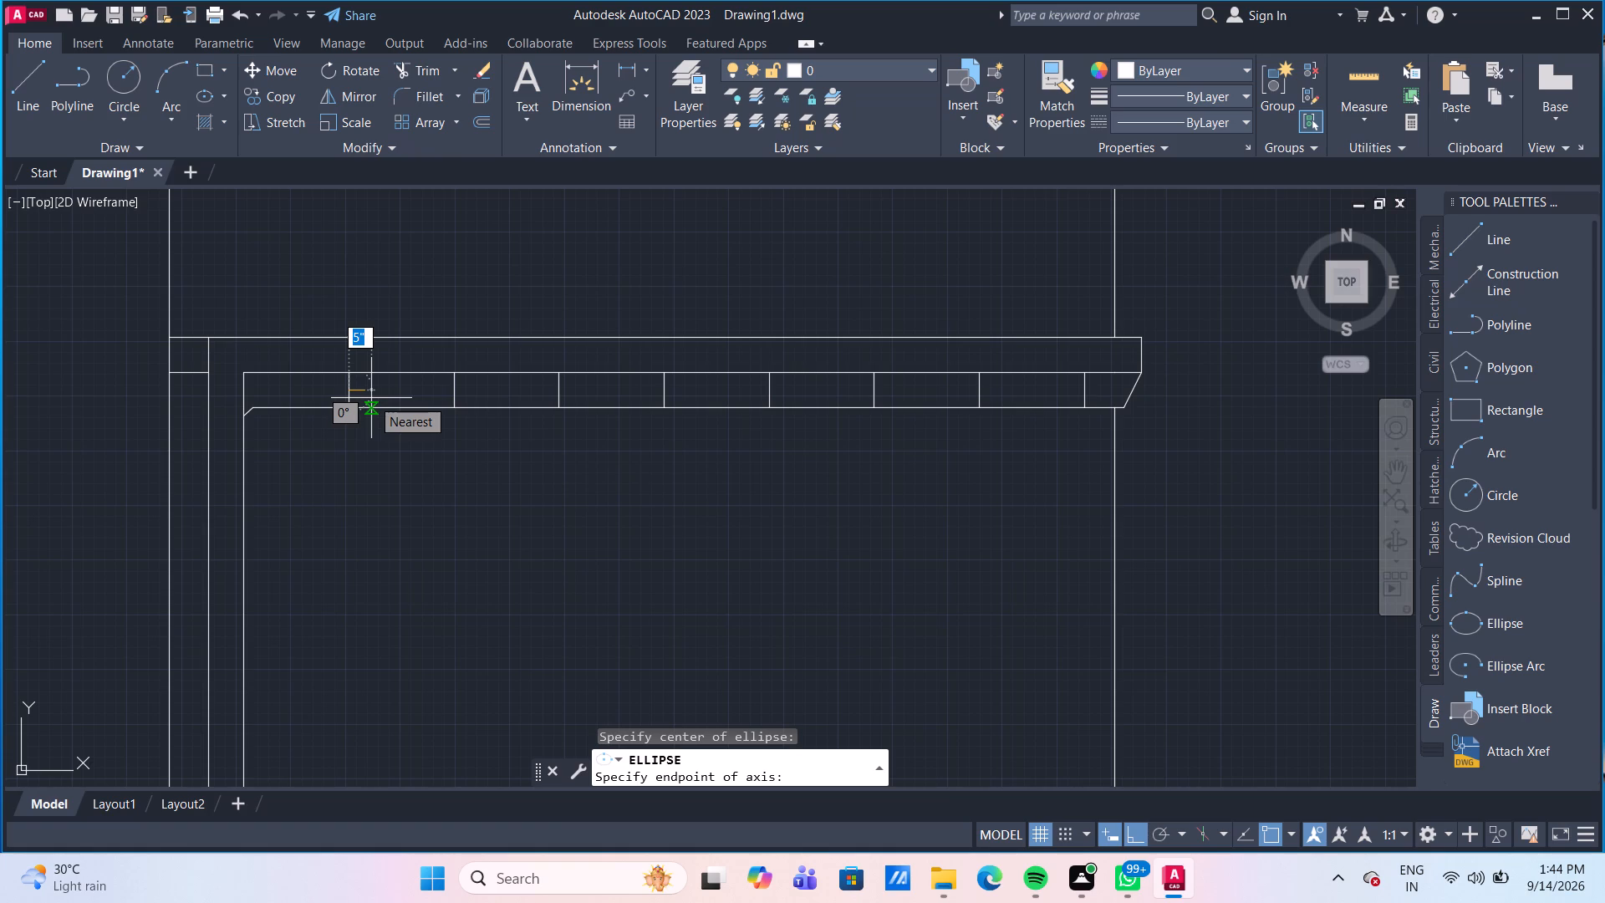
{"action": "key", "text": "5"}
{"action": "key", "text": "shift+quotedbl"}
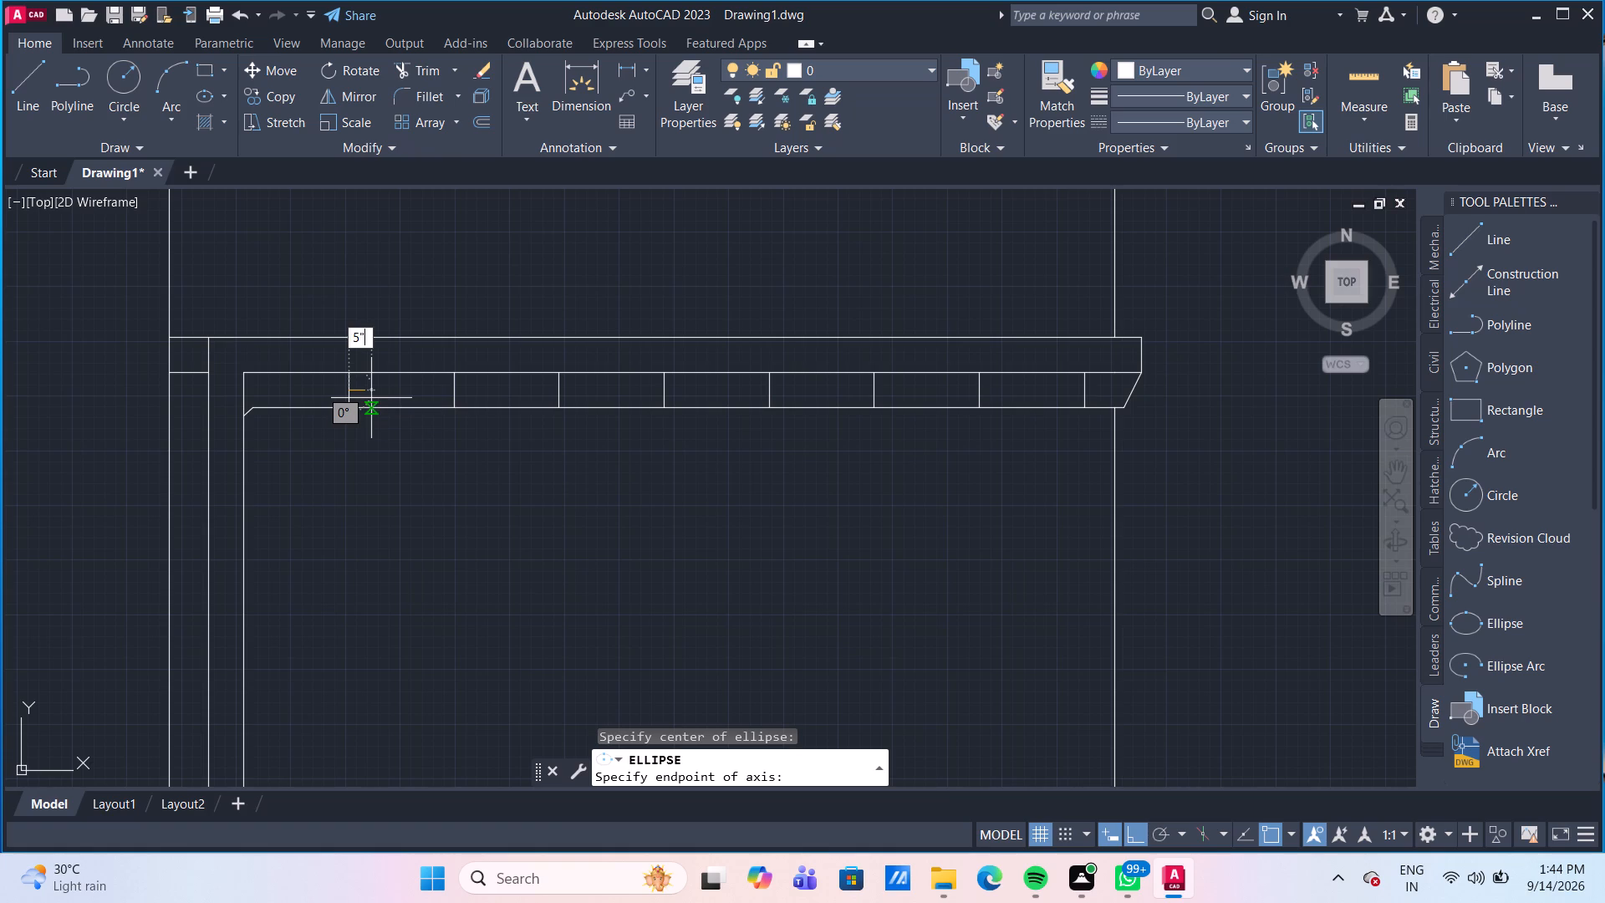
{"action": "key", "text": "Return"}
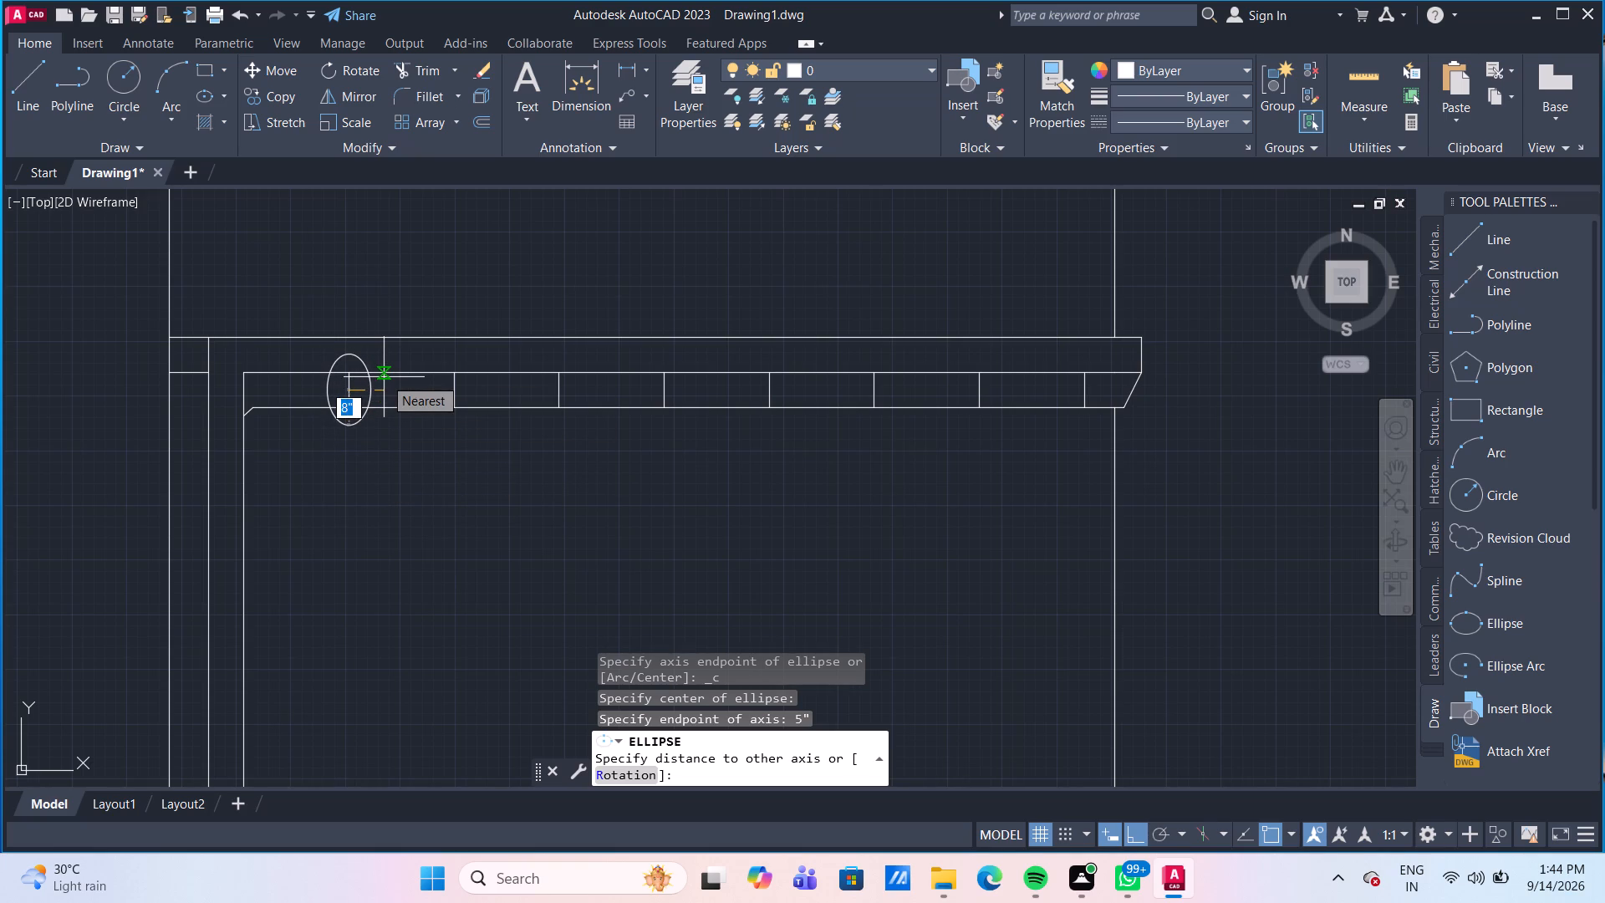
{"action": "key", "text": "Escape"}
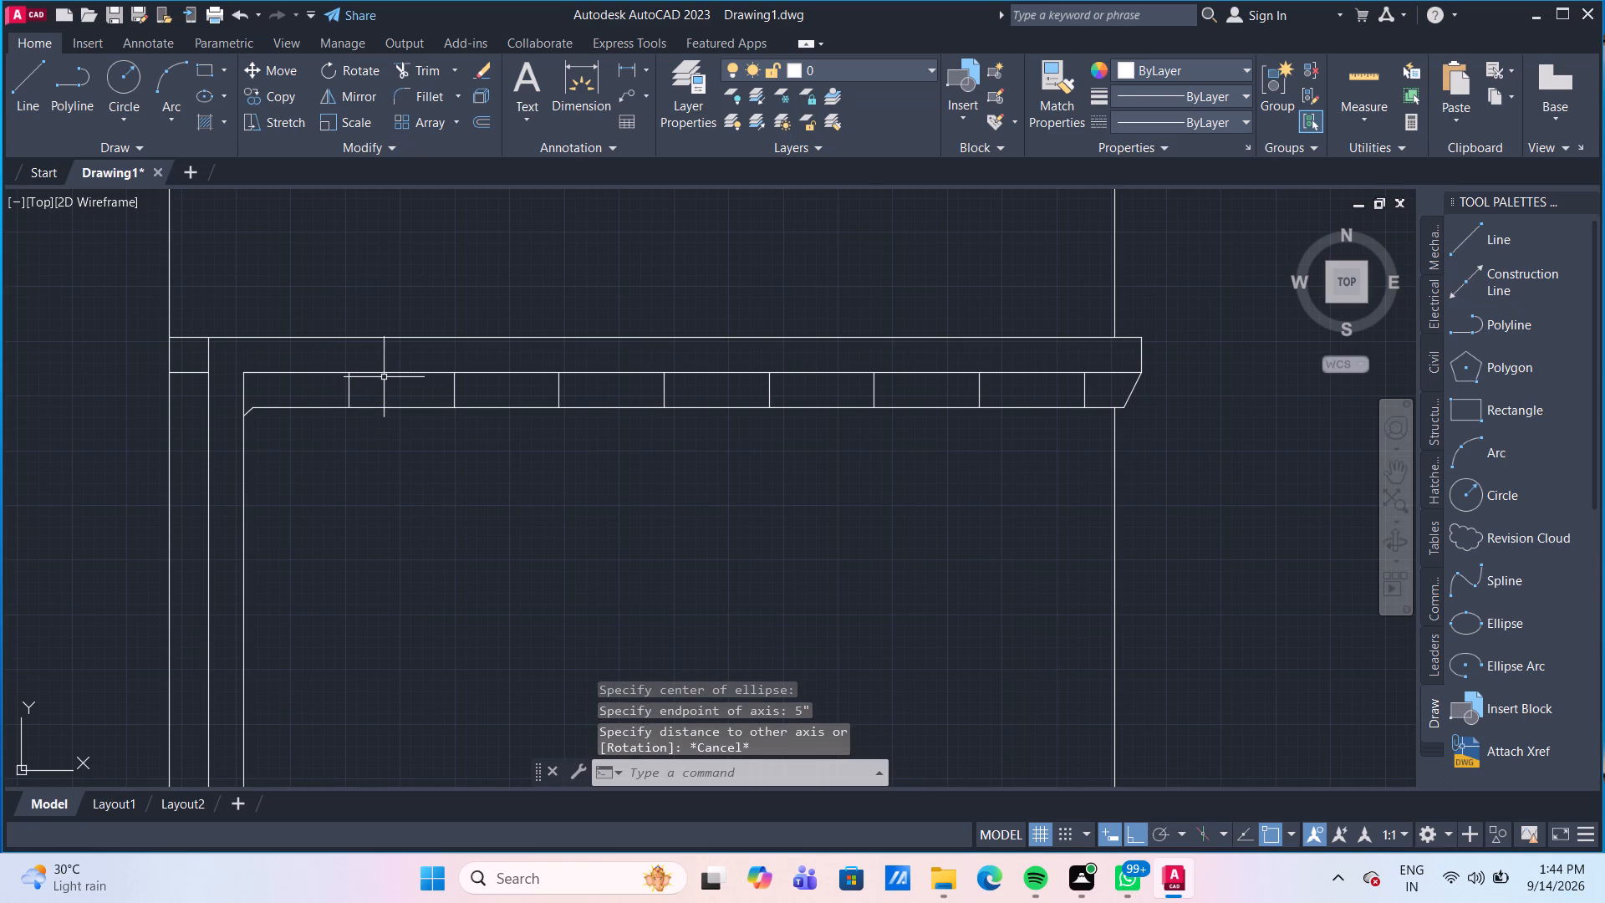
Draw an ellipse centred on the first divider's midpoint, with a 2" vertical and a 3" horizontal half-axis.
{"action": "left_click", "coordinate": [206, 99]}
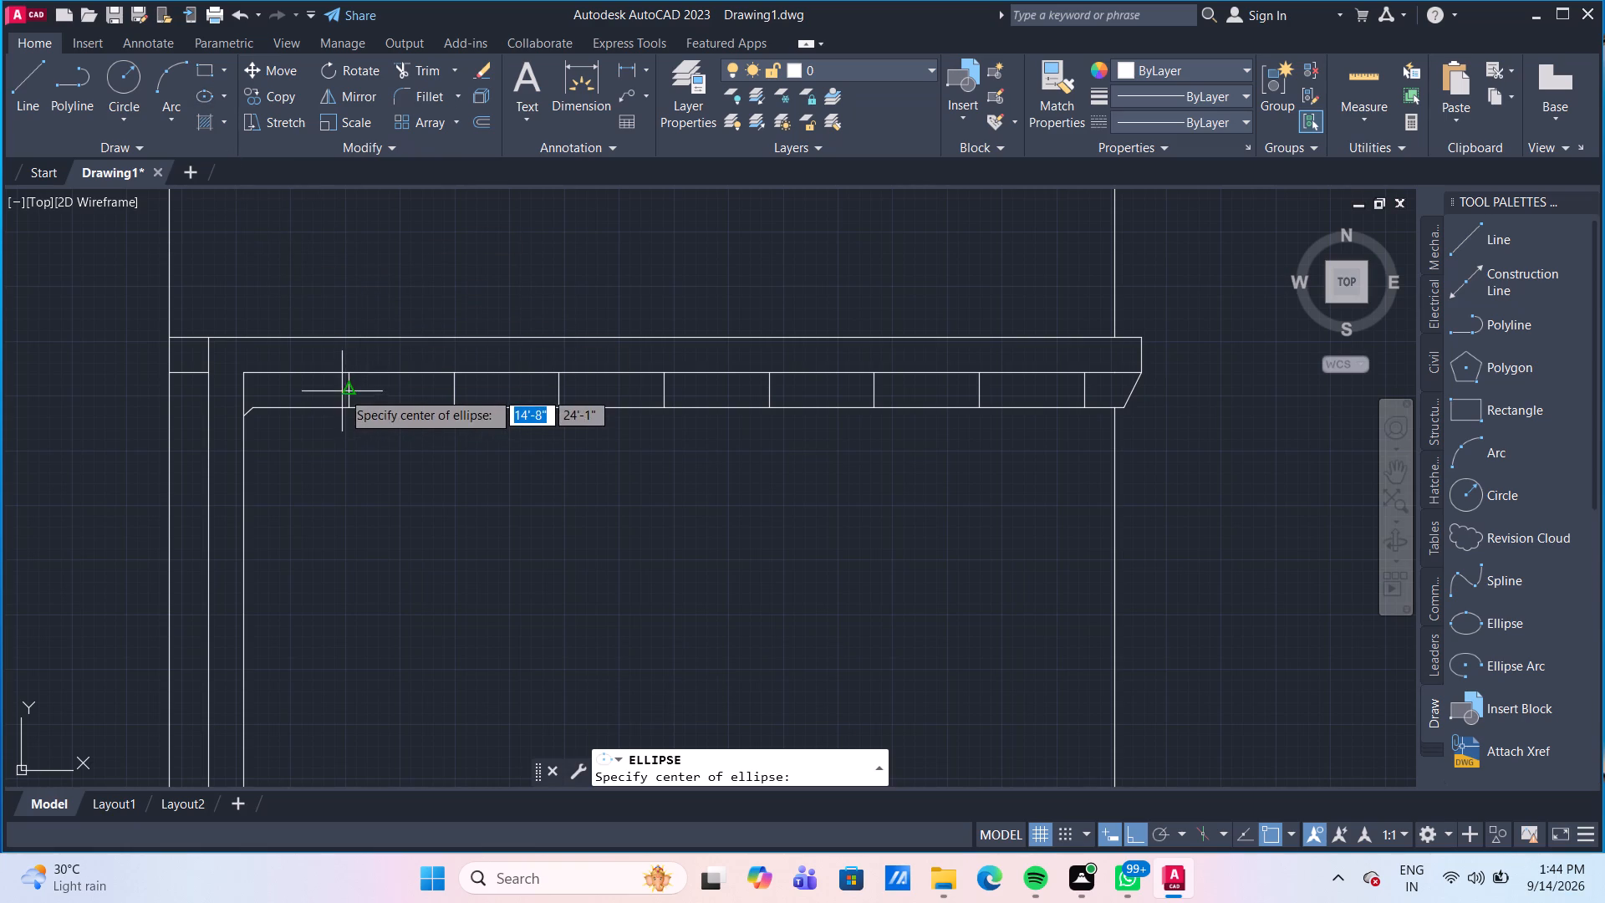
{"action": "left_click", "coordinate": [346, 392]}
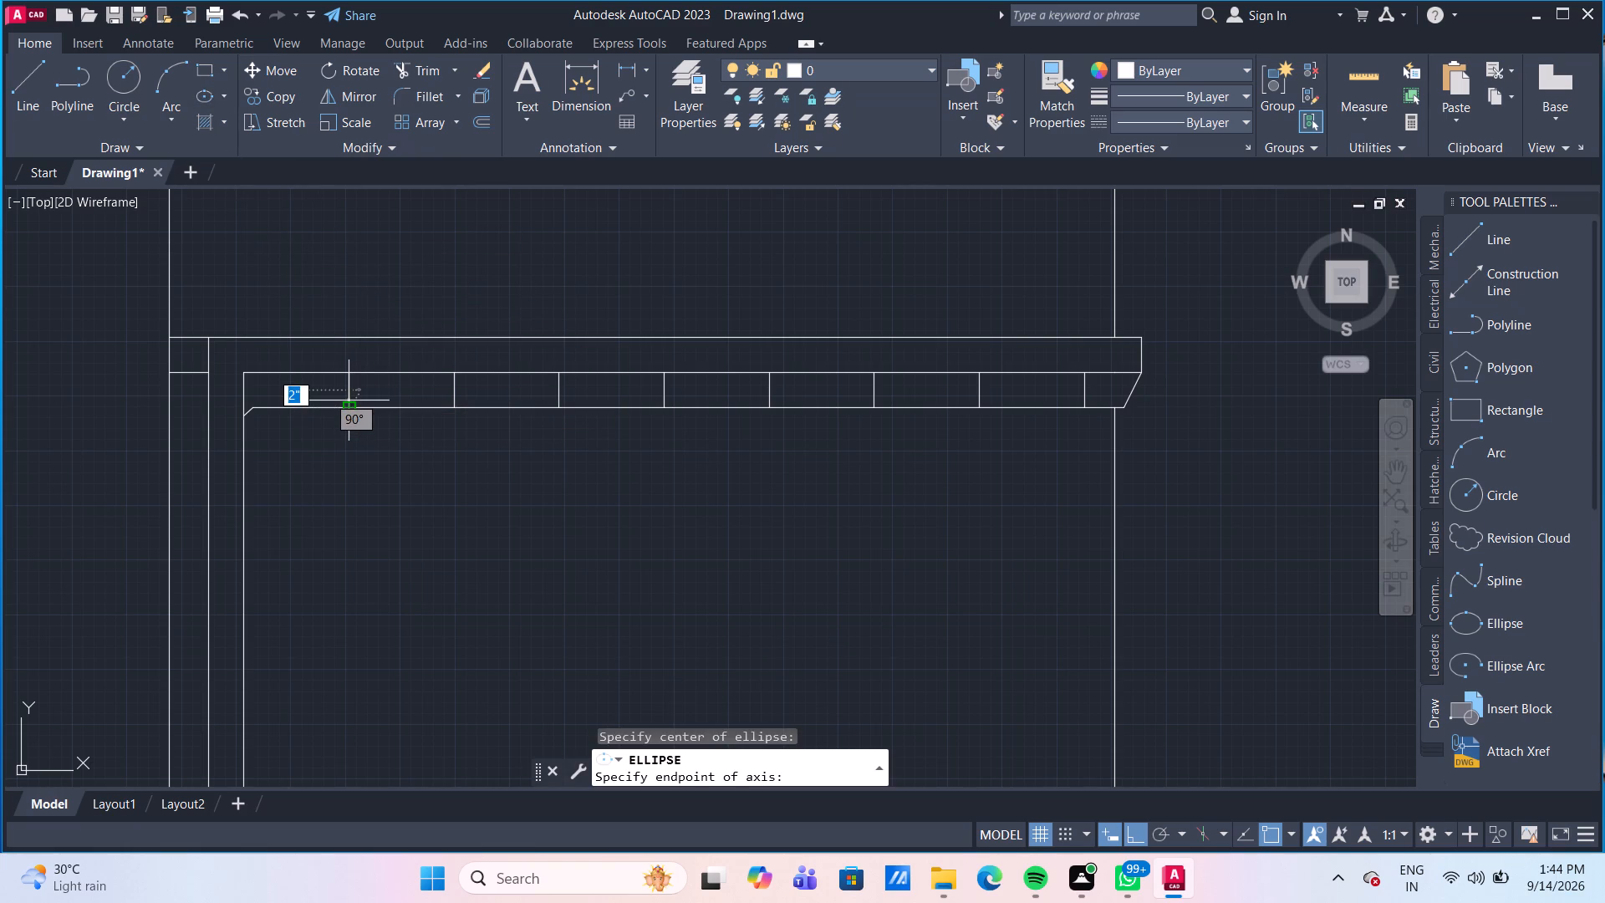
{"action": "key", "text": "2"}
{"action": "key", "text": "shift+quotedbl"}
{"action": "key", "text": "Return"}
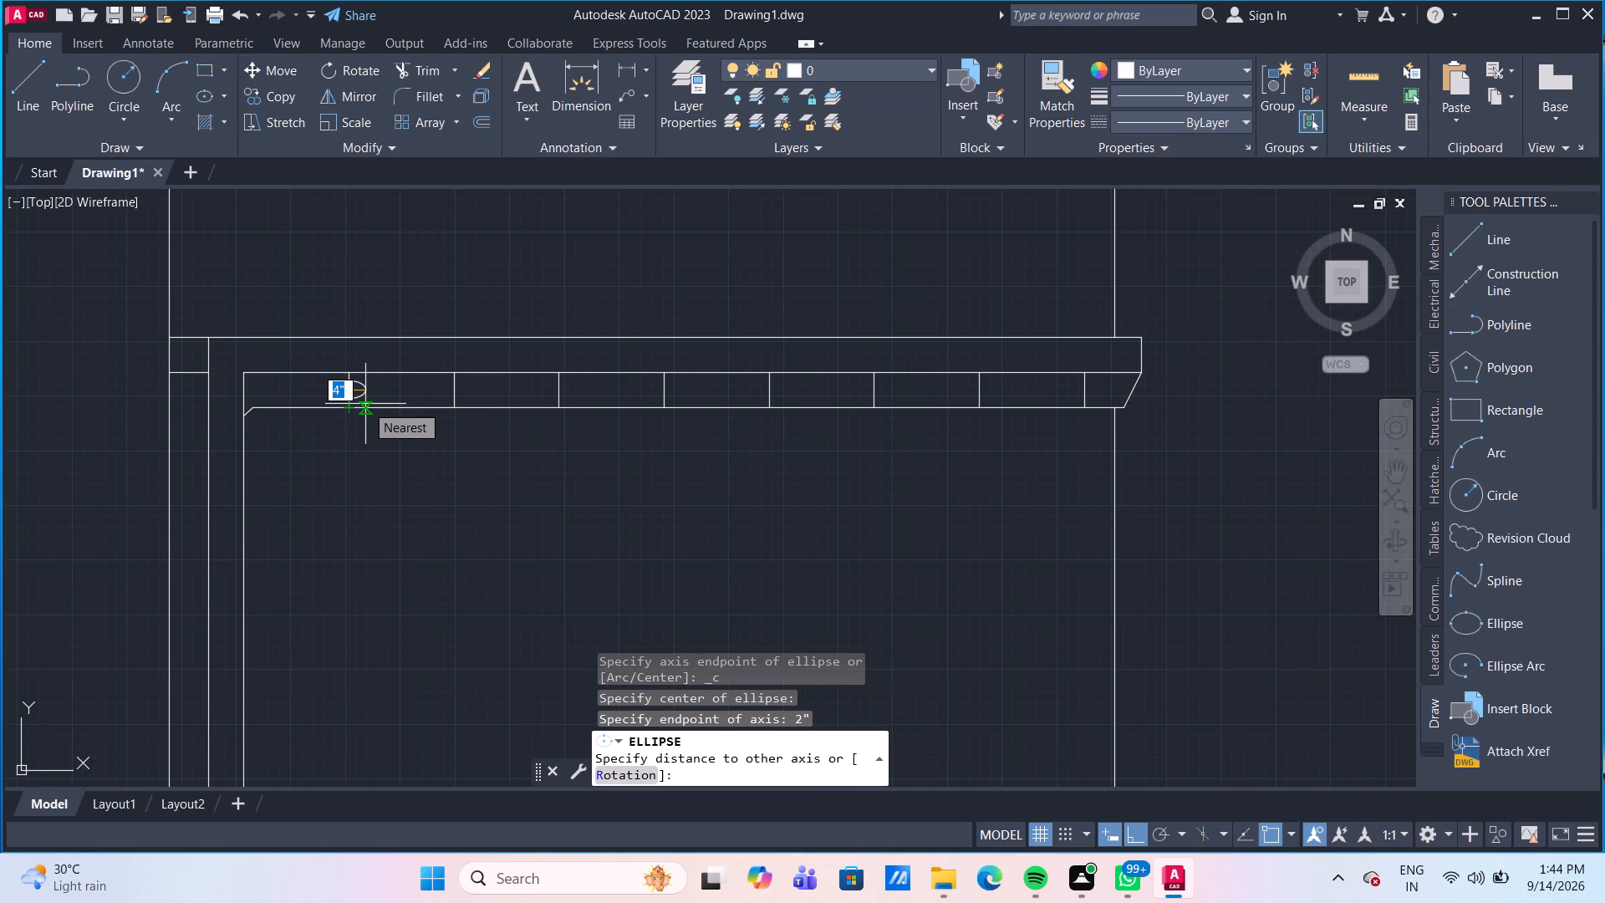
{"action": "type", "text": "3\""}
{"action": "key", "text": "Return"}
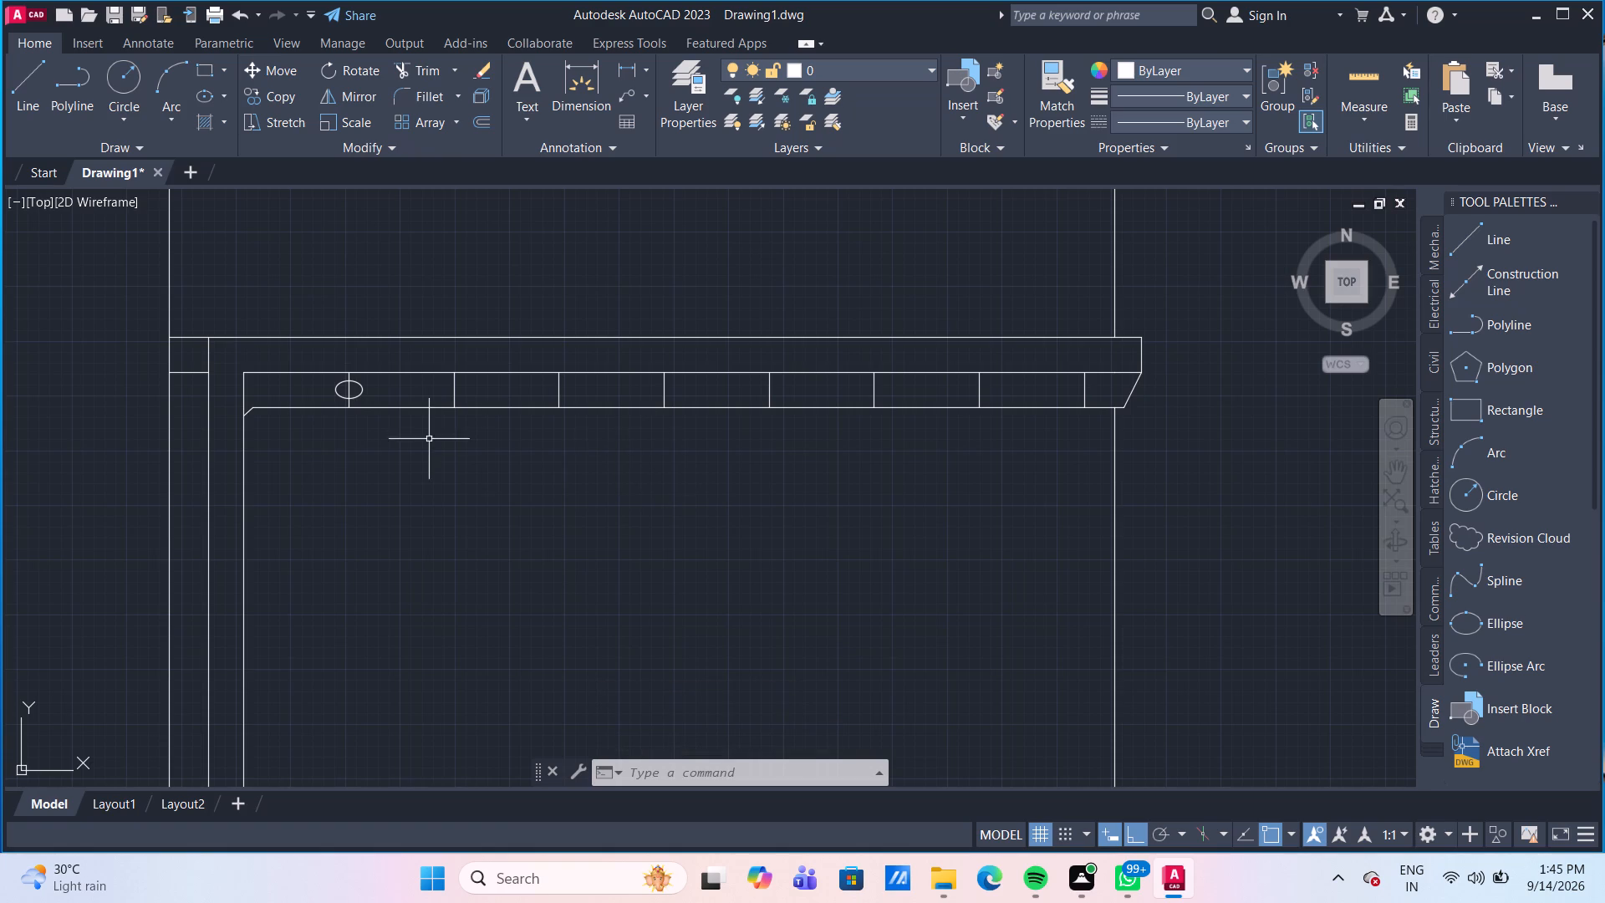
Rotate the ellipse slightly counterclockwise about its left quadrant point, with Ortho off.
{"action": "left_click", "coordinate": [339, 390]}
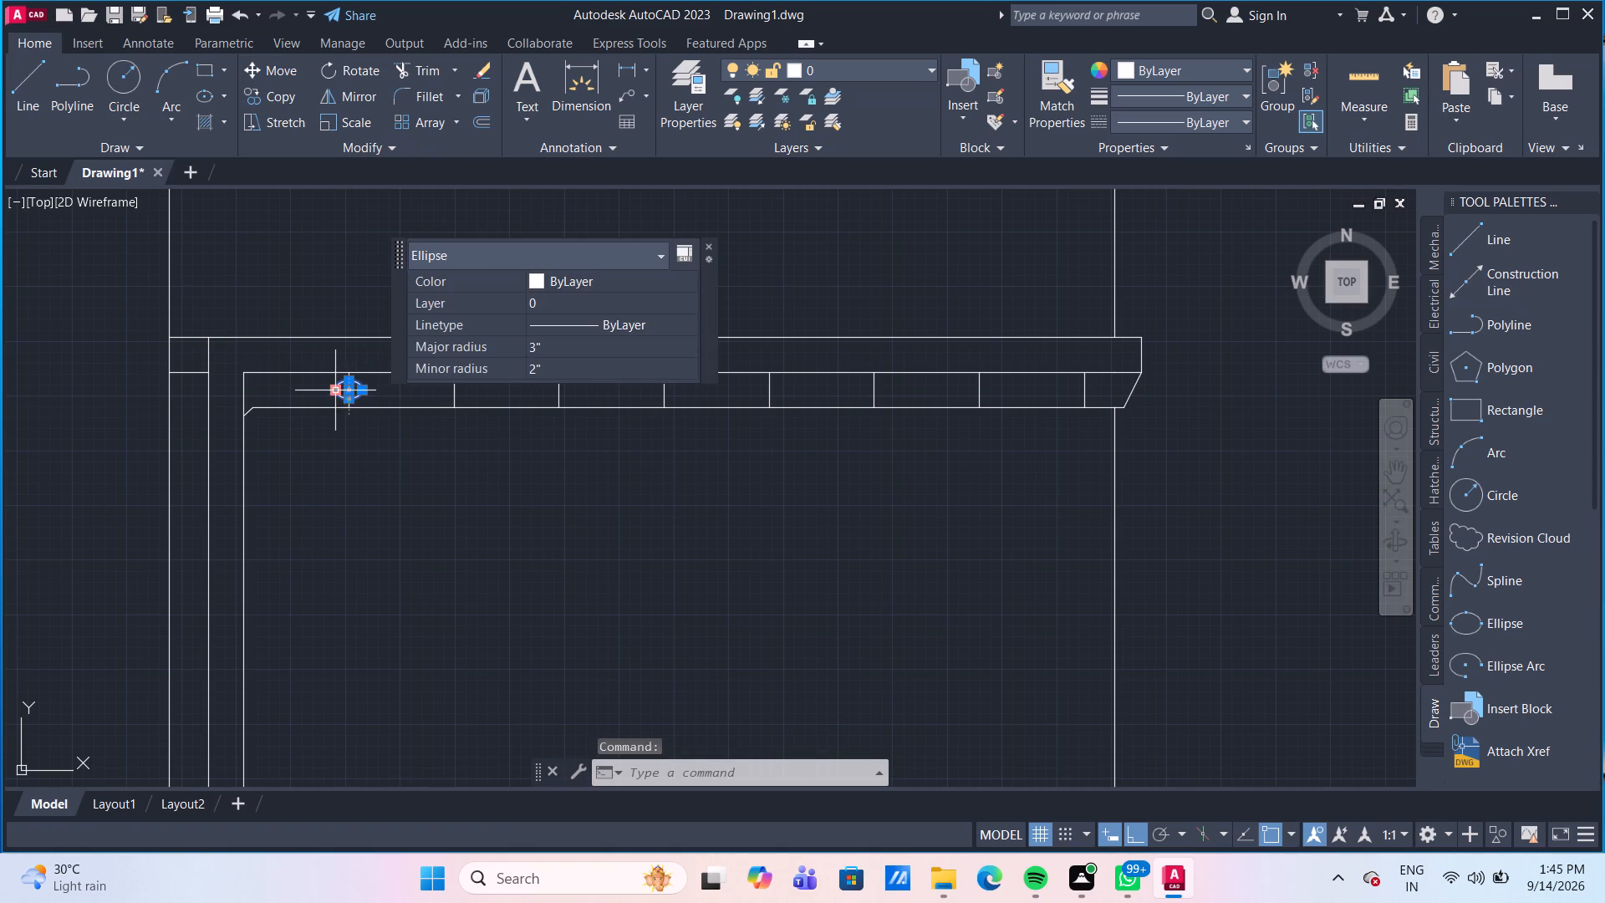
{"action": "left_click", "coordinate": [366, 63]}
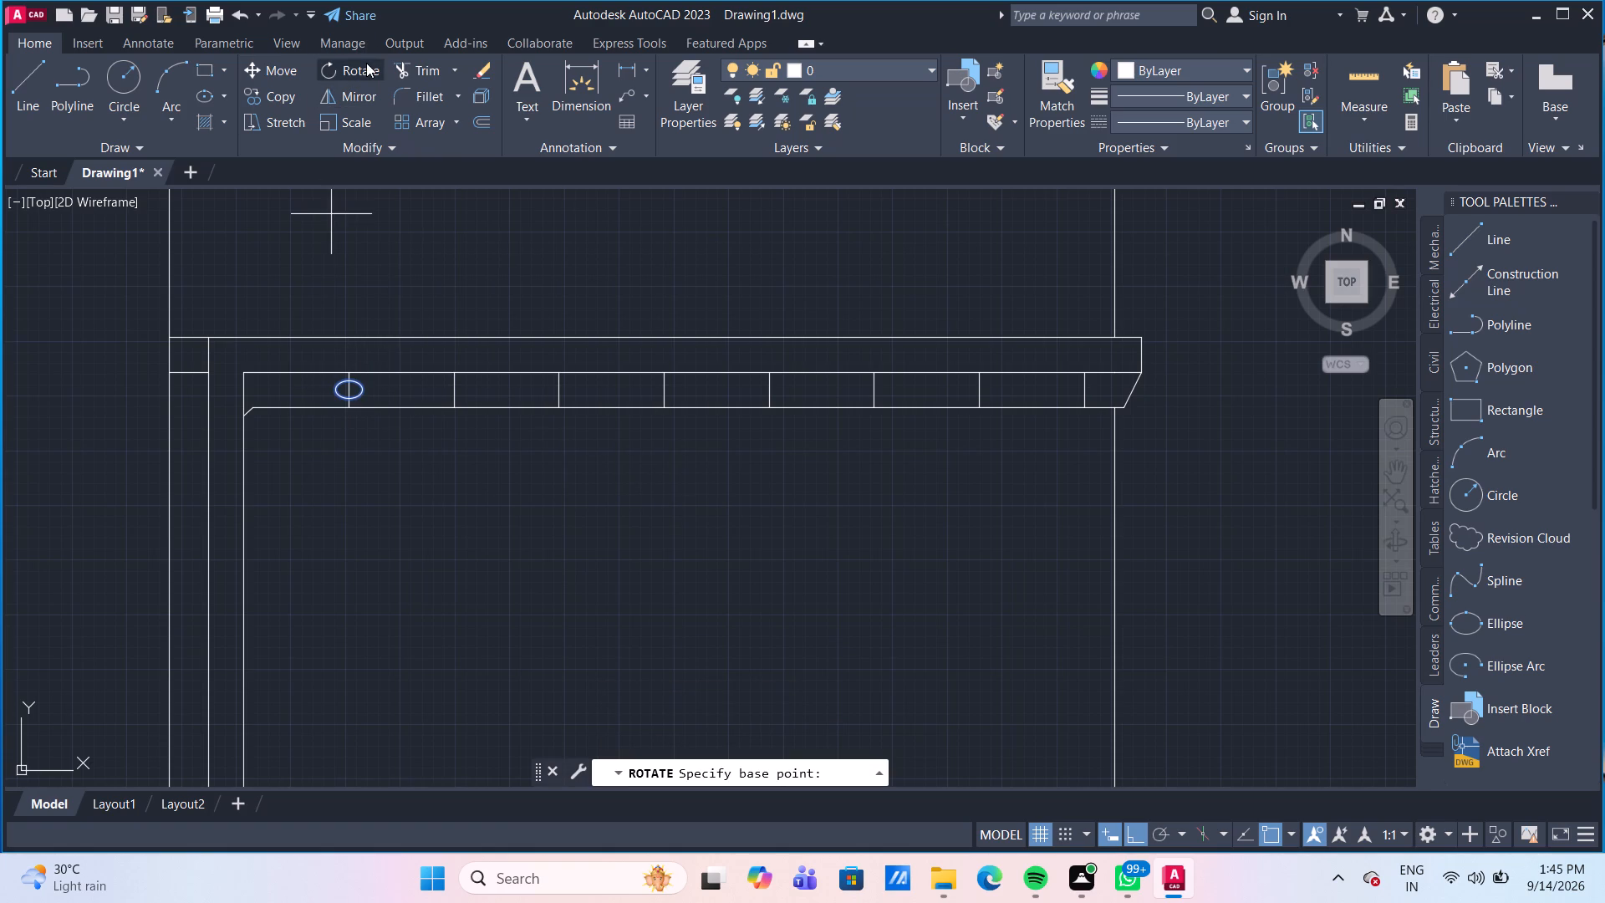
{"action": "scroll", "coordinate": [333, 390], "scroll_direction": "up", "scroll_amount": 2}
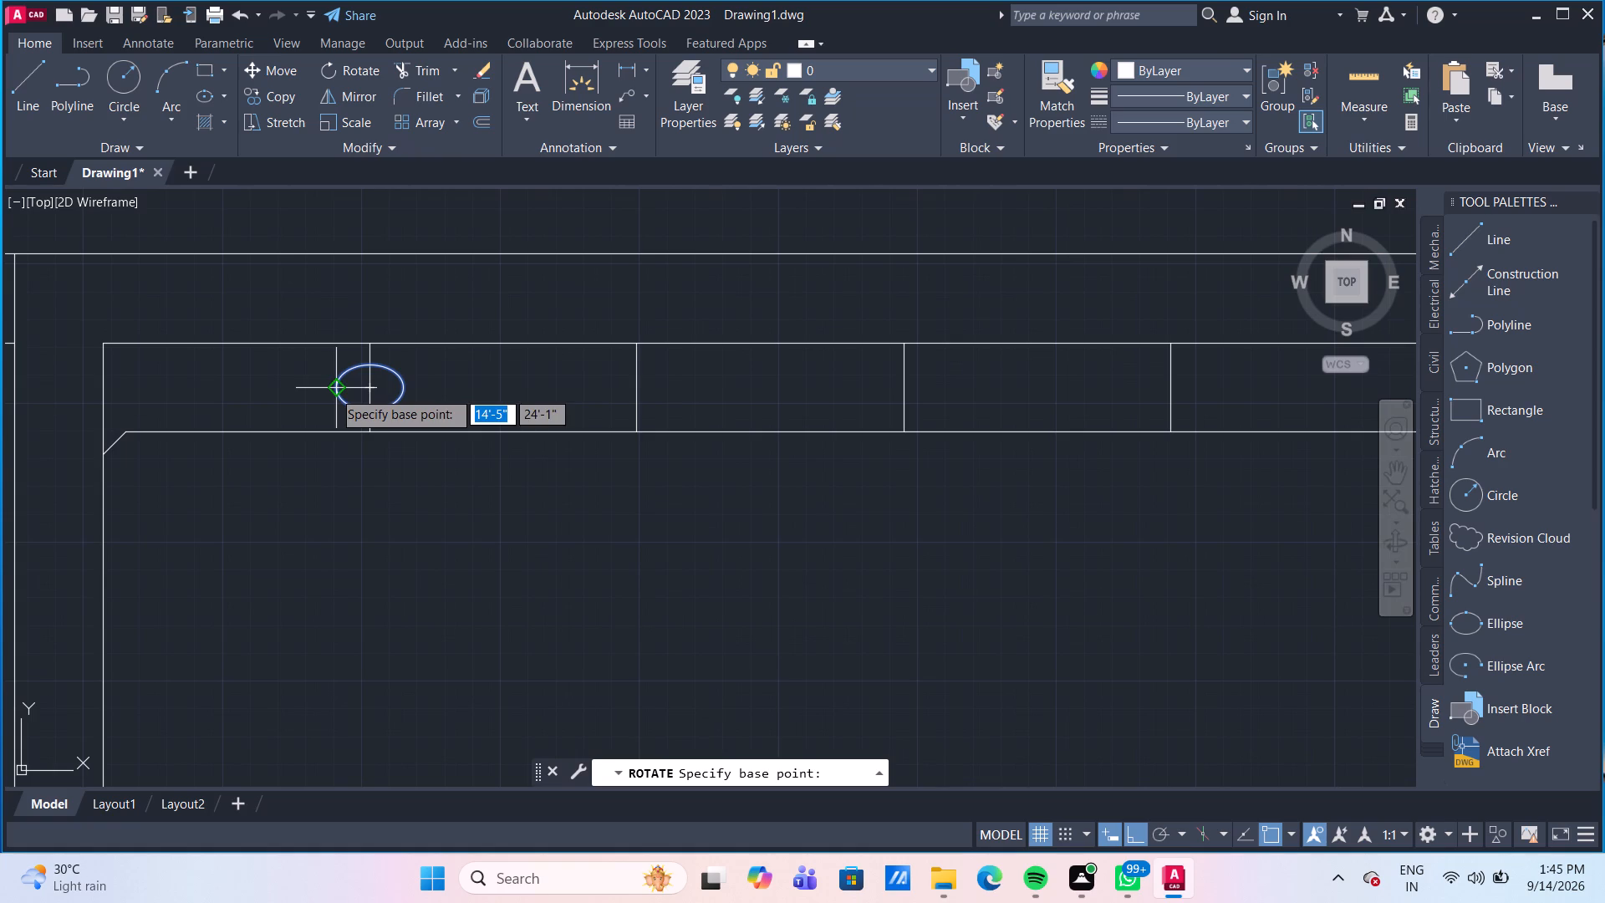
{"action": "left_click", "coordinate": [333, 390]}
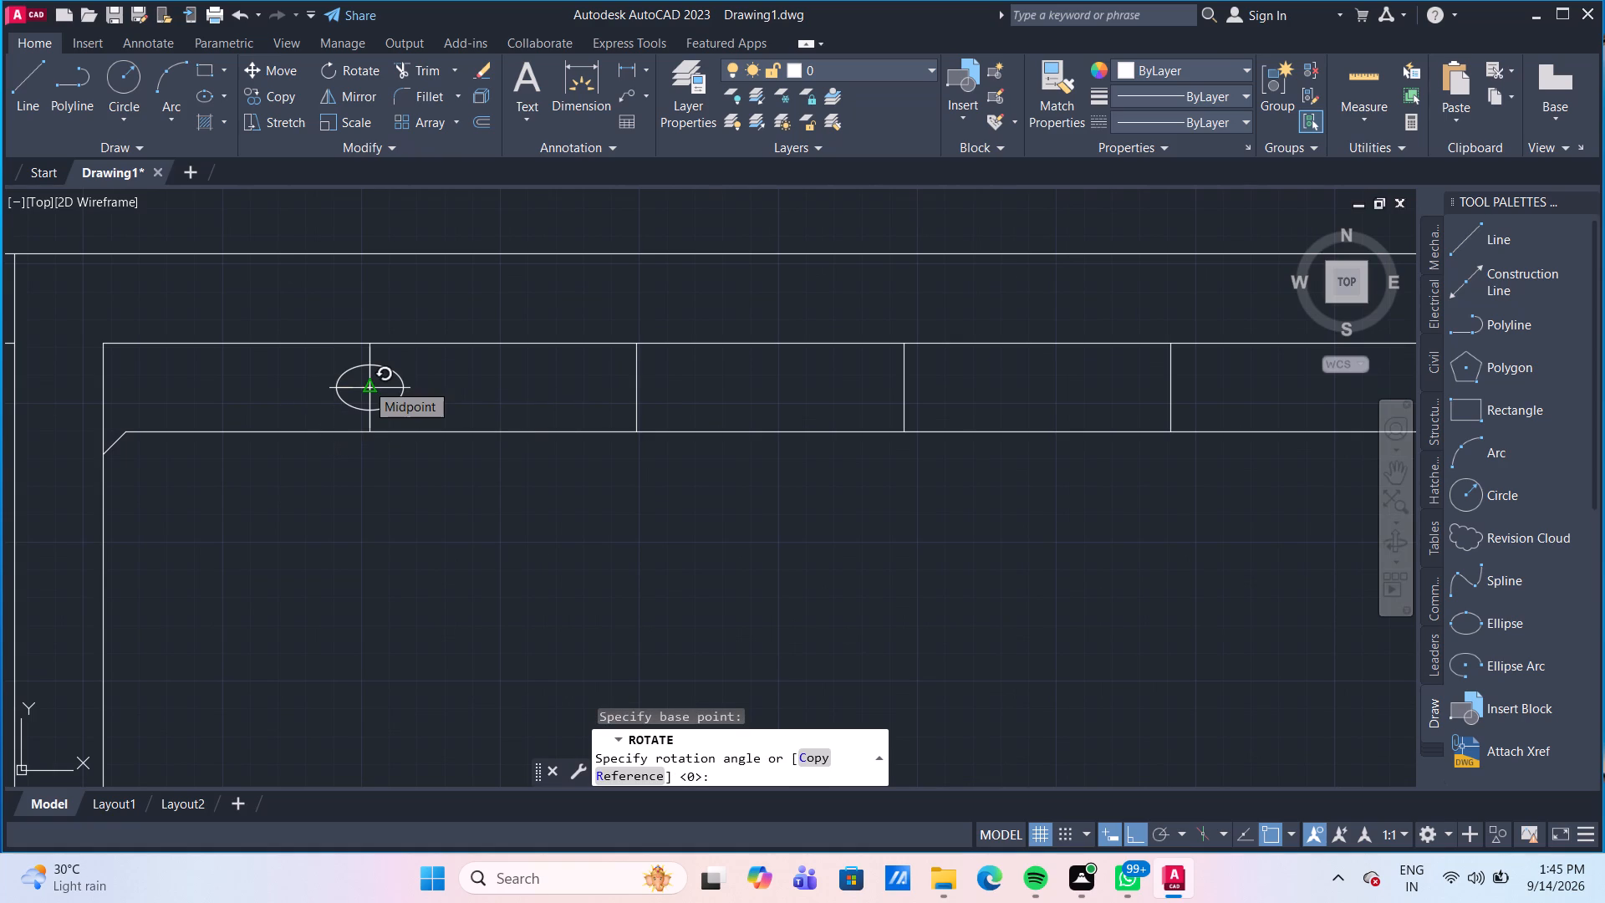
{"action": "key", "text": "F8"}
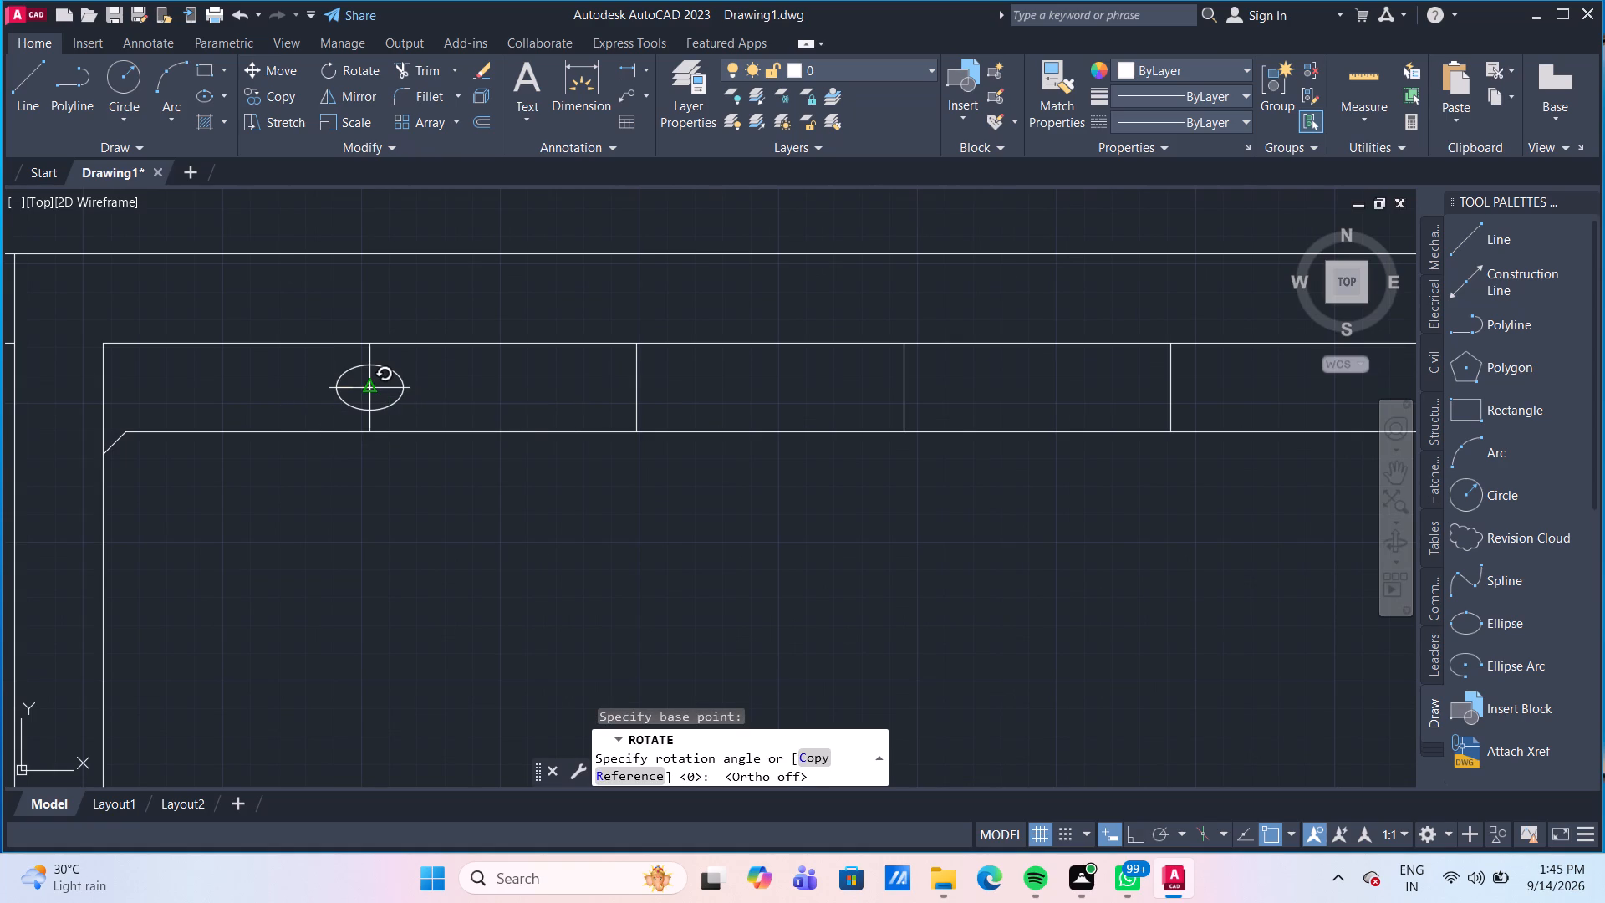
{"action": "left_click", "coordinate": [420, 377]}
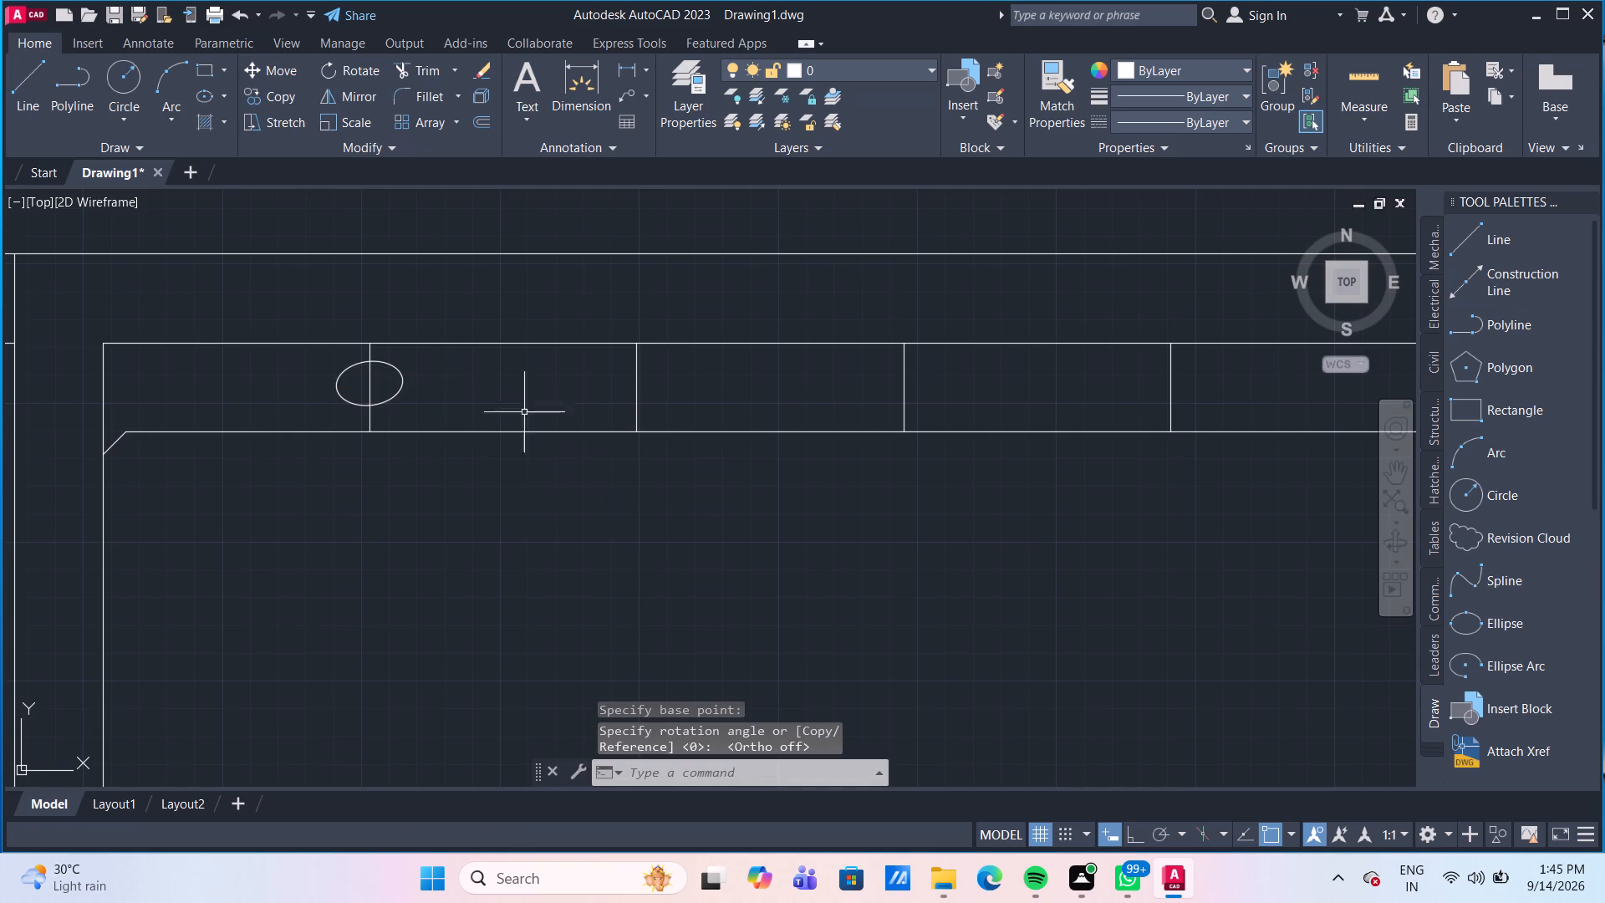
Copy the rotated ellipse from its centre onto the other seven dividers along the lower top band, with Ortho on.
{"action": "scroll", "coordinate": [502, 399], "scroll_direction": "down", "scroll_amount": 2}
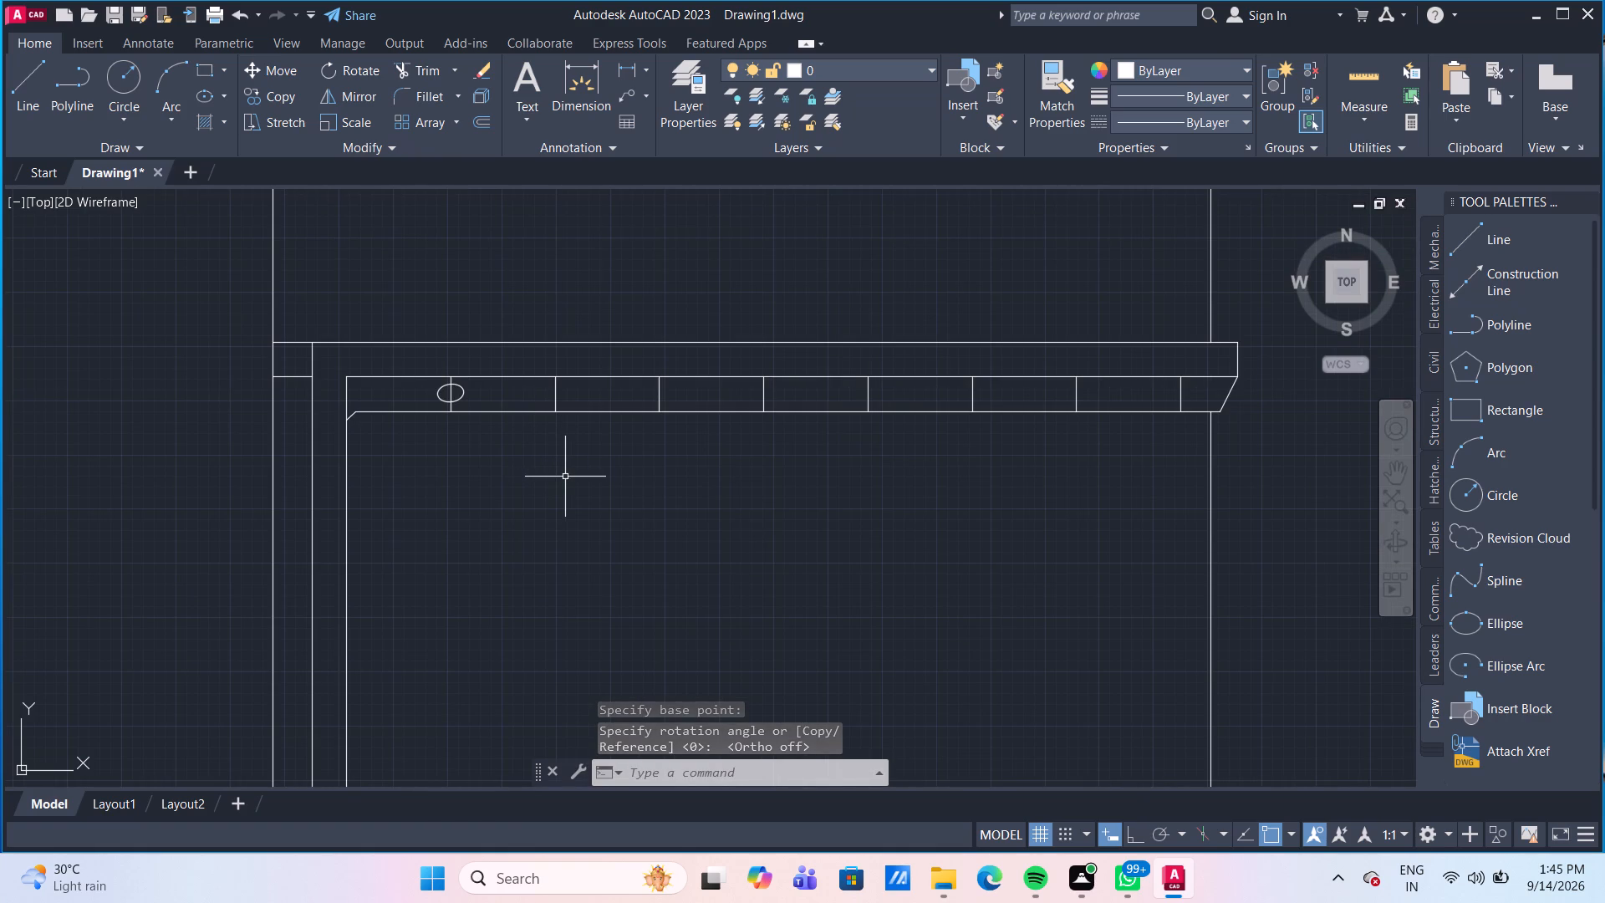
{"action": "middle_click_drag", "start_coordinate": [548, 426], "coordinate": [427, 454]}
{"action": "scroll", "coordinate": [442, 454], "scroll_direction": "down", "scroll_amount": 1}
{"action": "scroll", "coordinate": [317, 408], "scroll_direction": "up", "scroll_amount": 2}
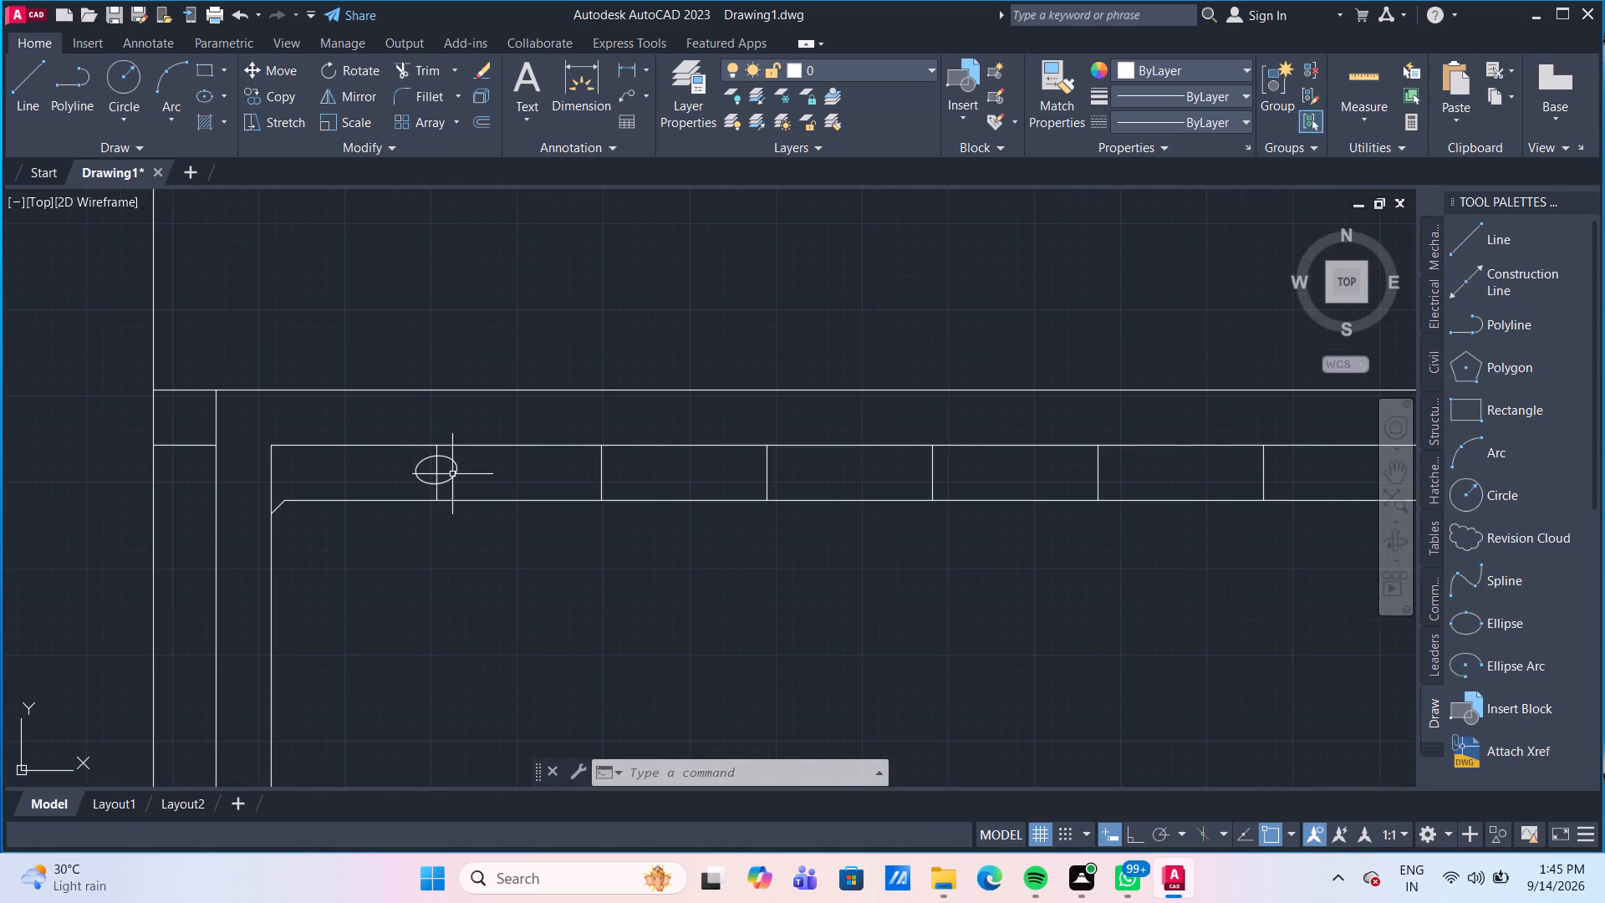
{"action": "left_click", "coordinate": [416, 472]}
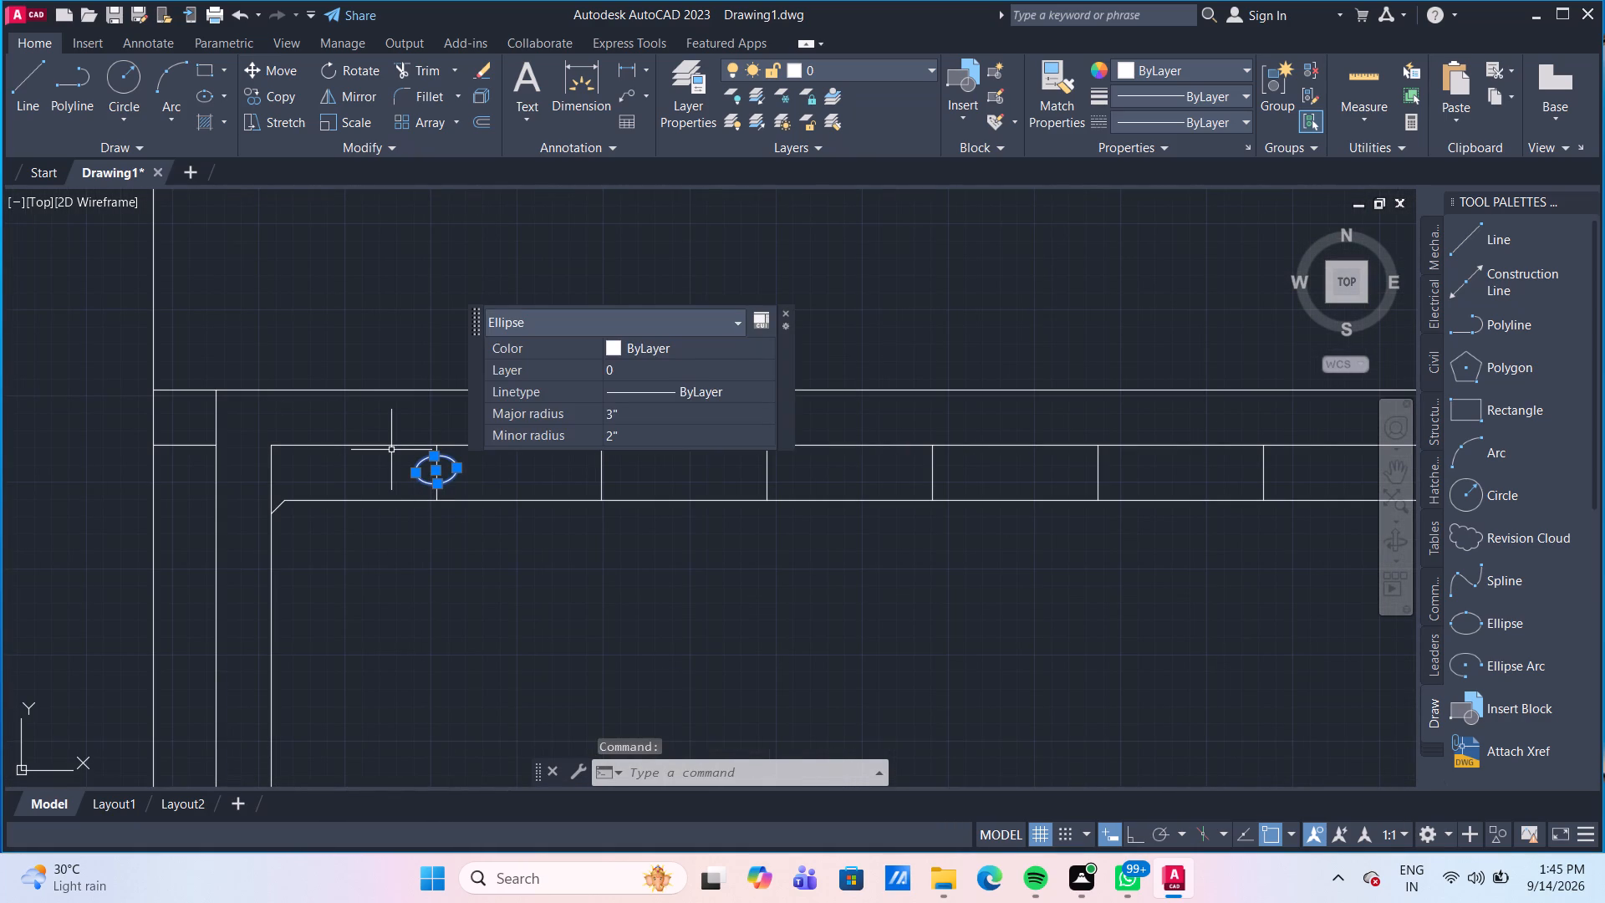
{"action": "type", "text": "CO"}
{"action": "key", "text": "Return"}
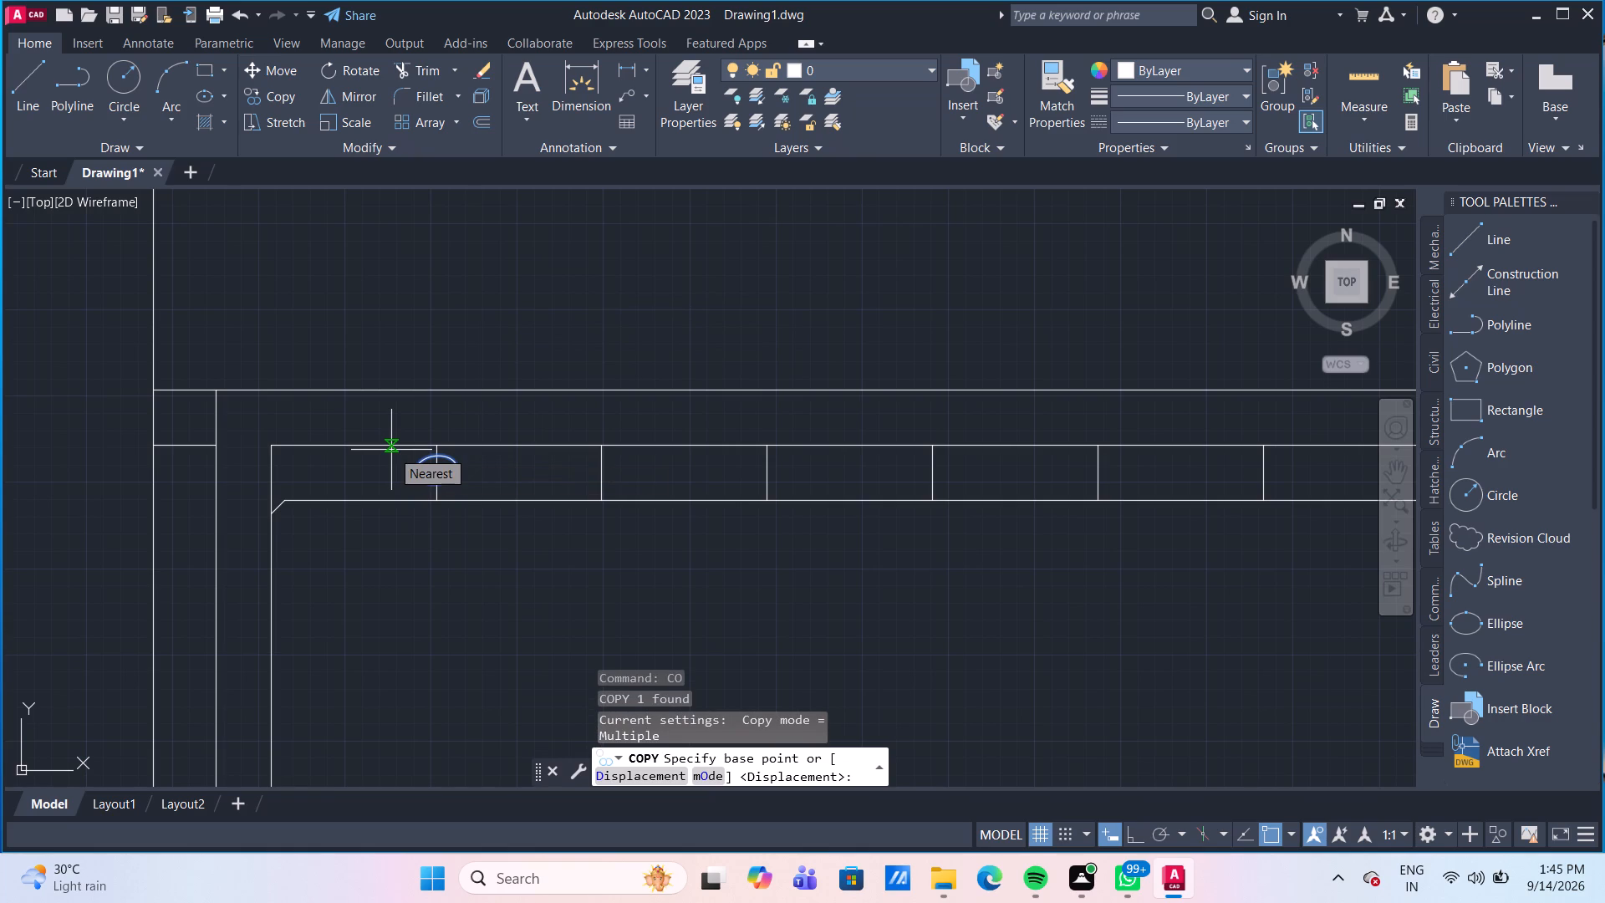
{"action": "left_click", "coordinate": [430, 469]}
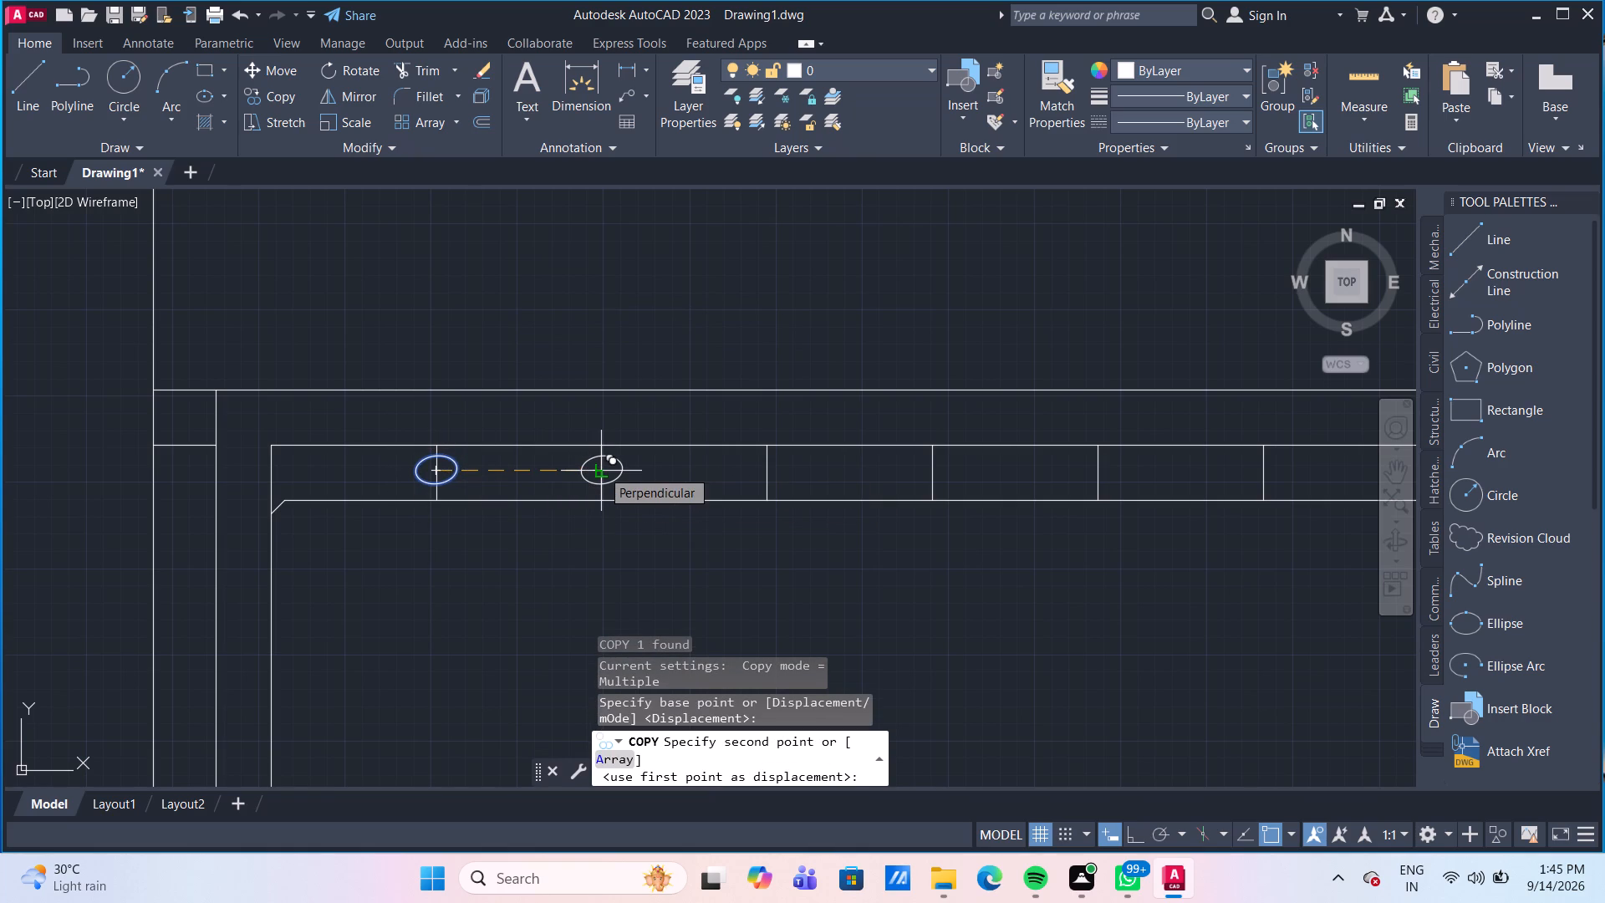
{"action": "key", "text": "F8"}
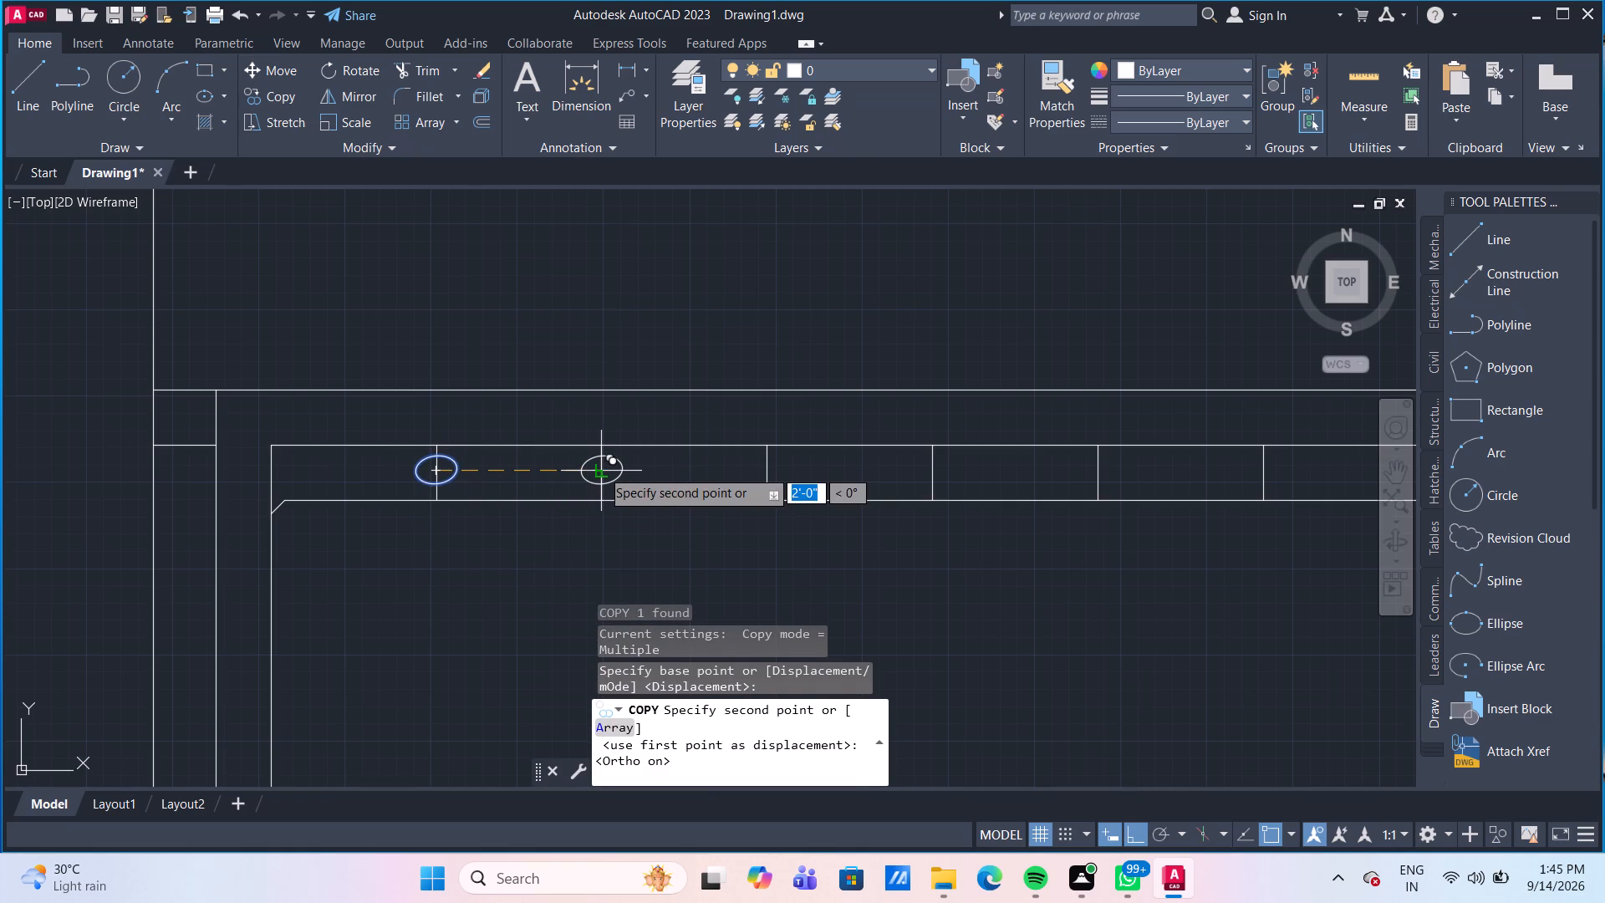
{"action": "left_click", "coordinate": [601, 469]}
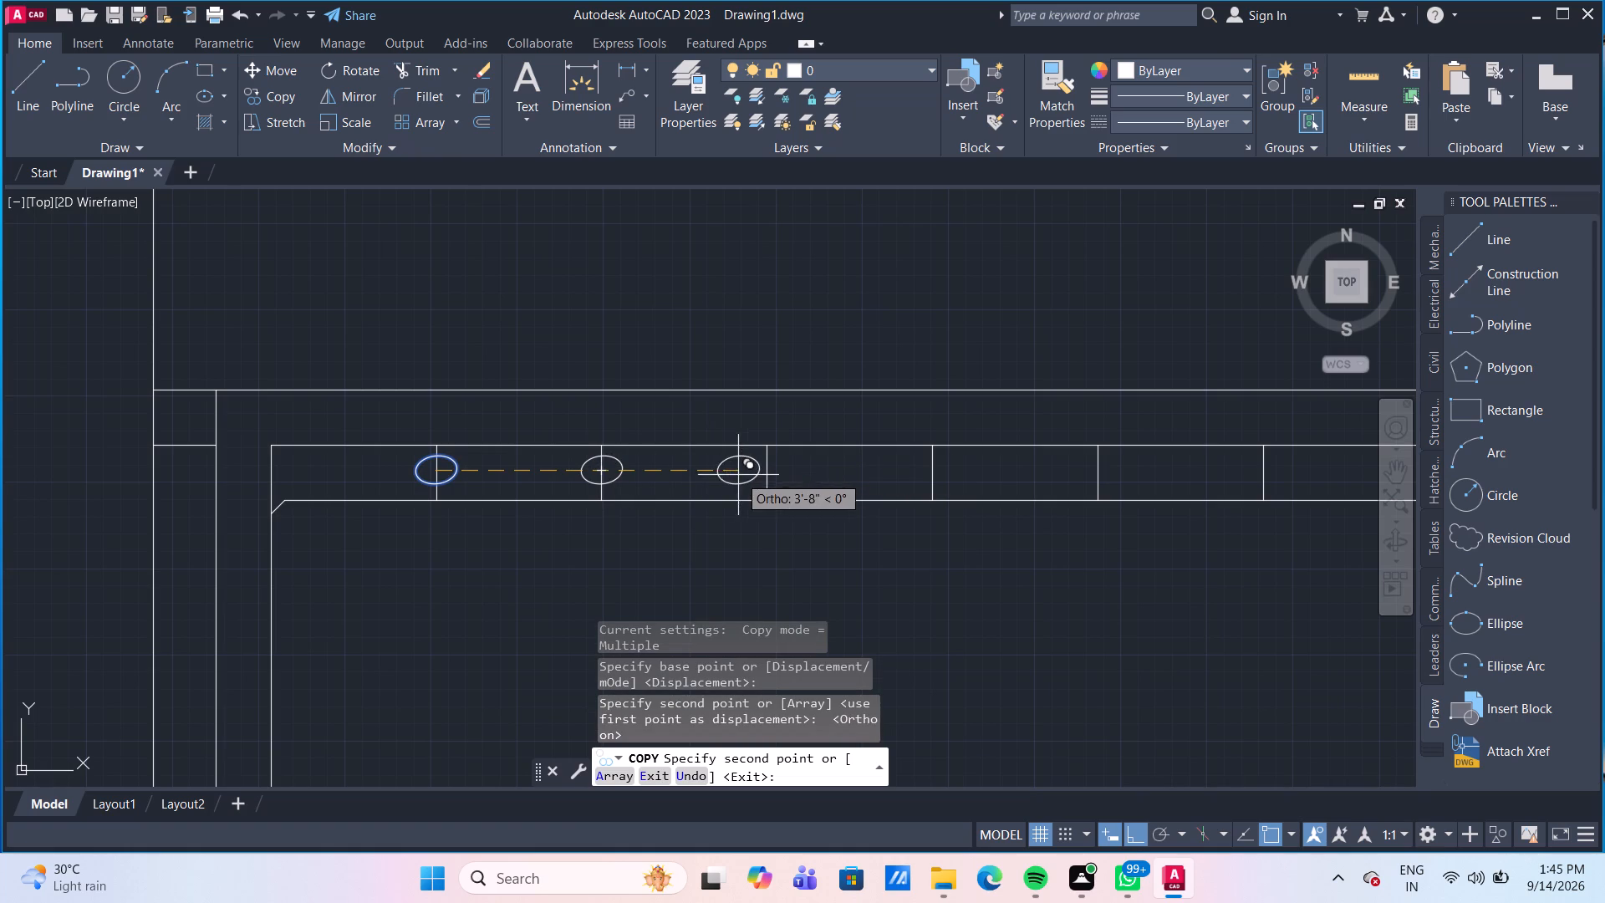
{"action": "left_click", "coordinate": [767, 475]}
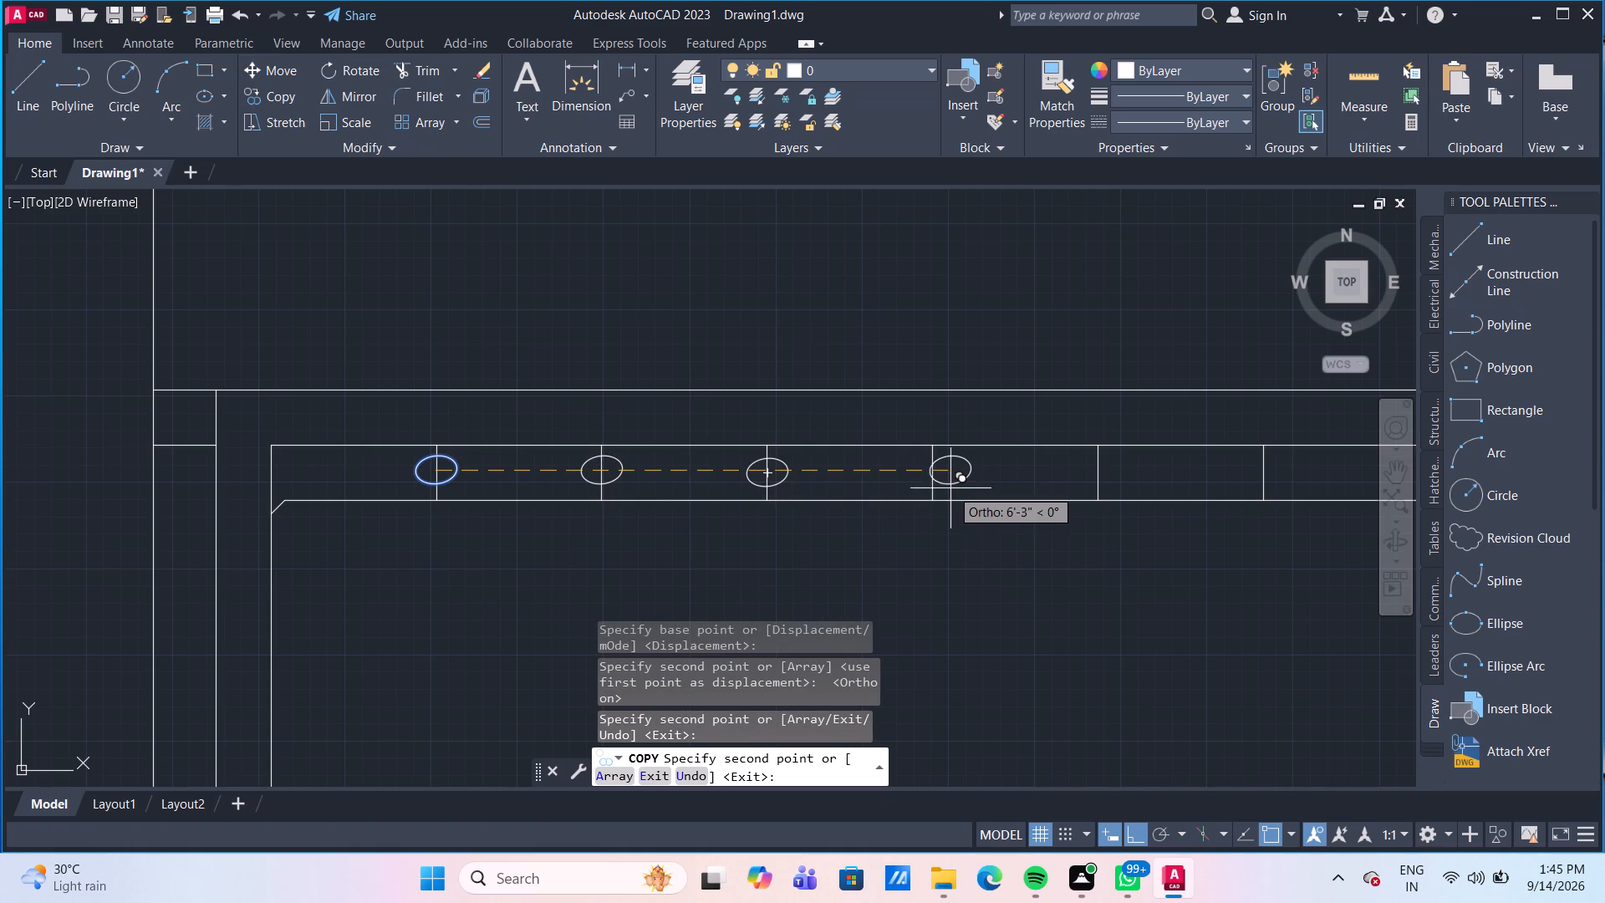
{"action": "left_click", "coordinate": [931, 483]}
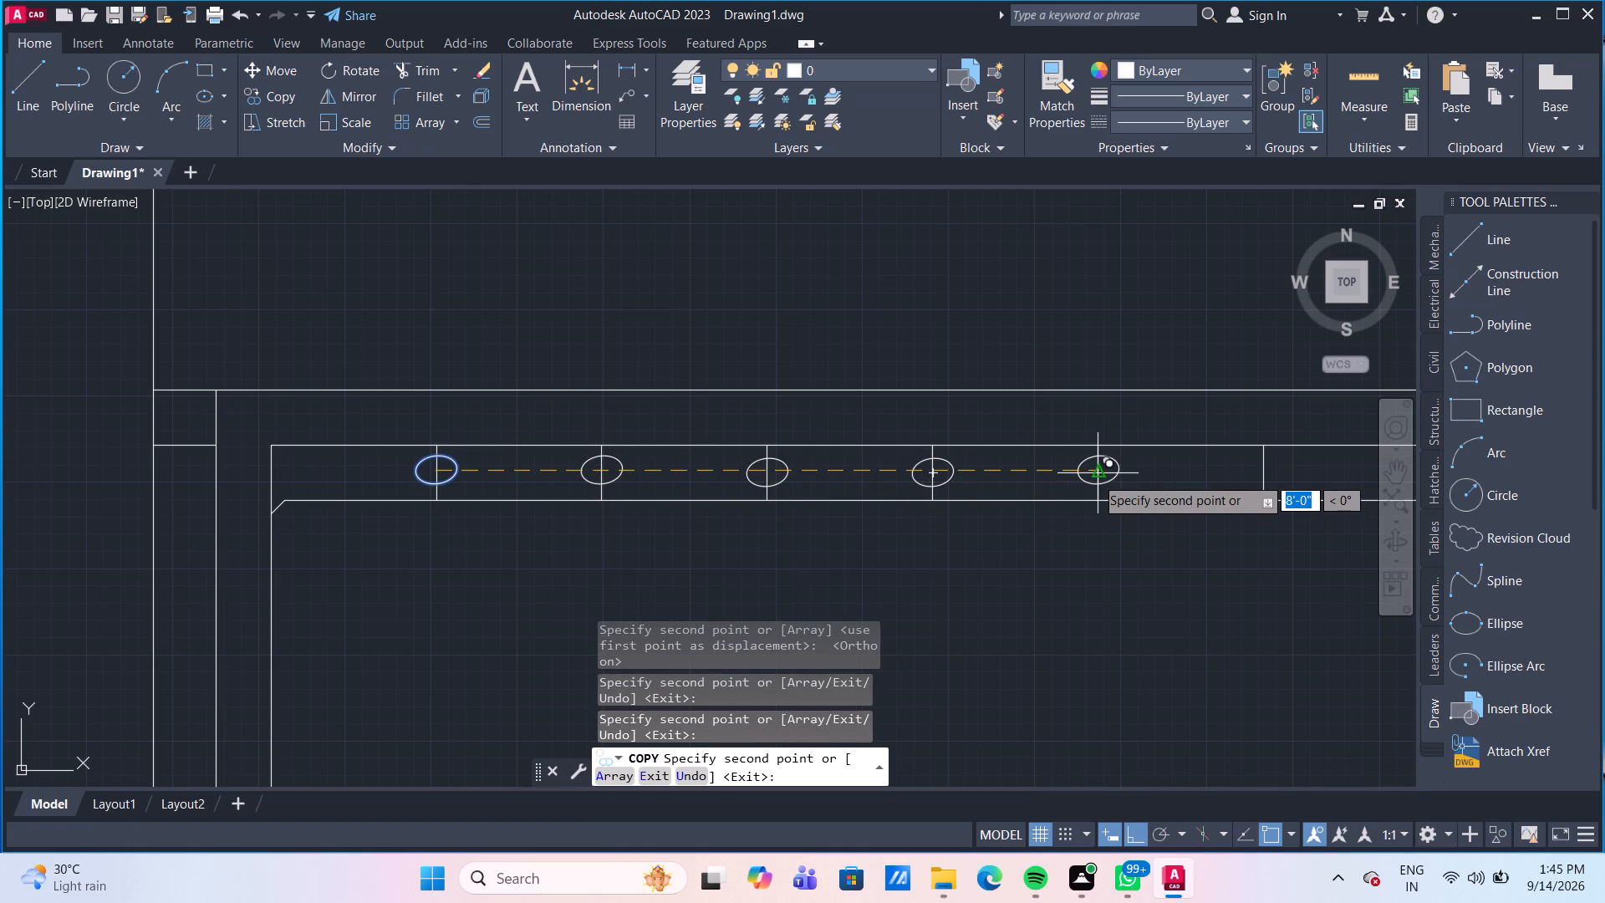
{"action": "left_click", "coordinate": [1095, 477]}
{"action": "middle_click_drag", "start_coordinate": [1205, 473], "coordinate": [916, 459]}
{"action": "scroll", "coordinate": [915, 459], "scroll_direction": "down", "scroll_amount": 1}
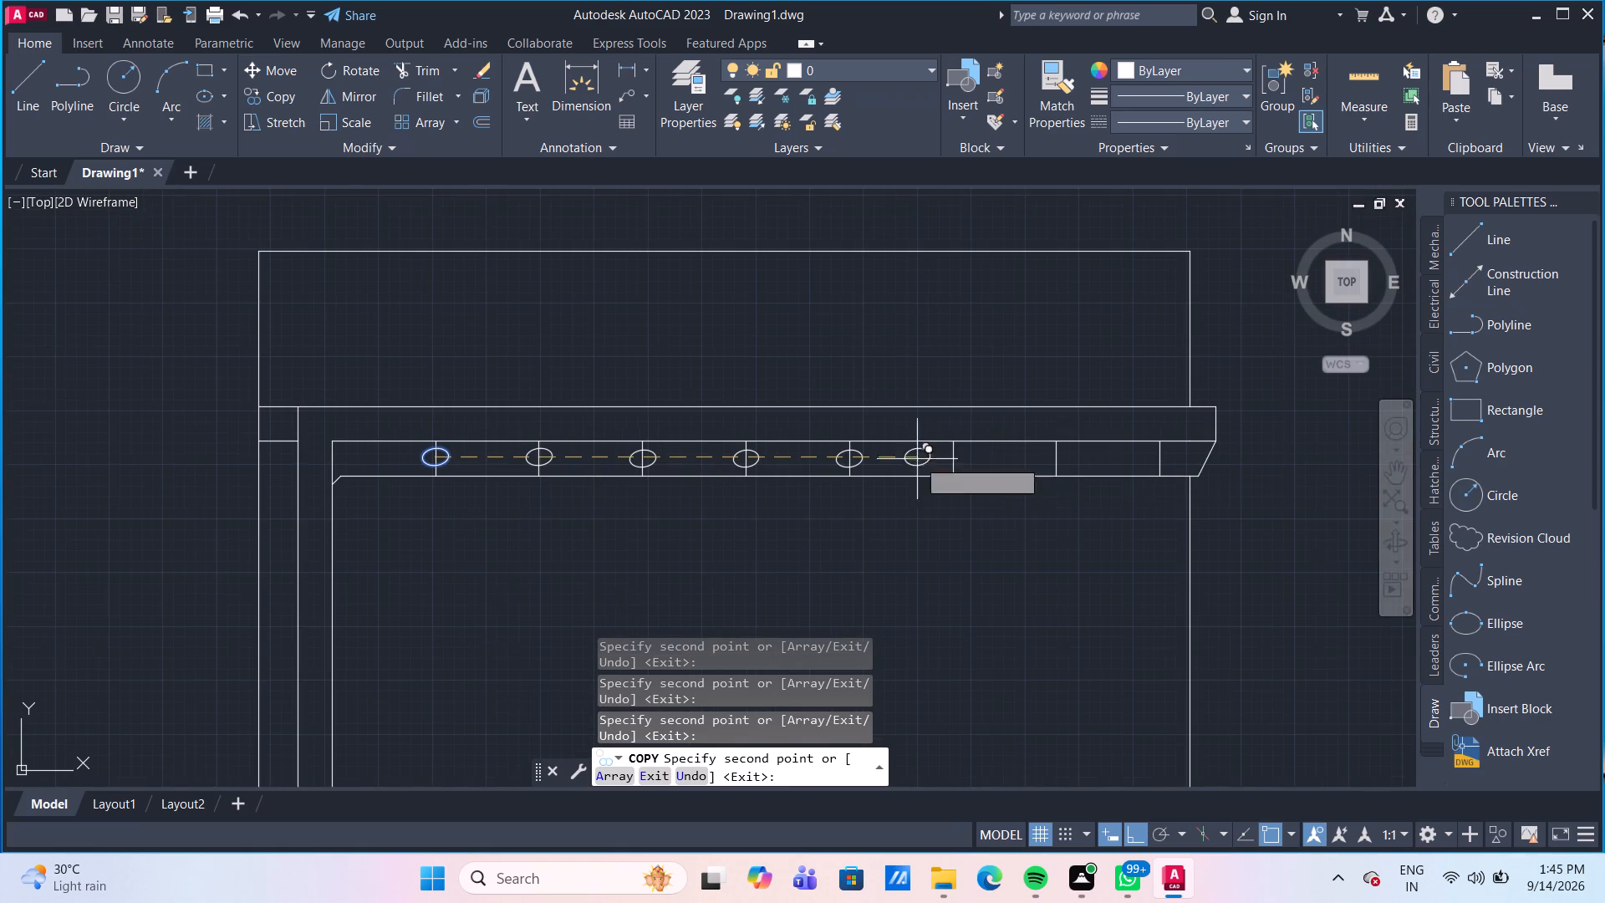
{"action": "left_click", "coordinate": [952, 467]}
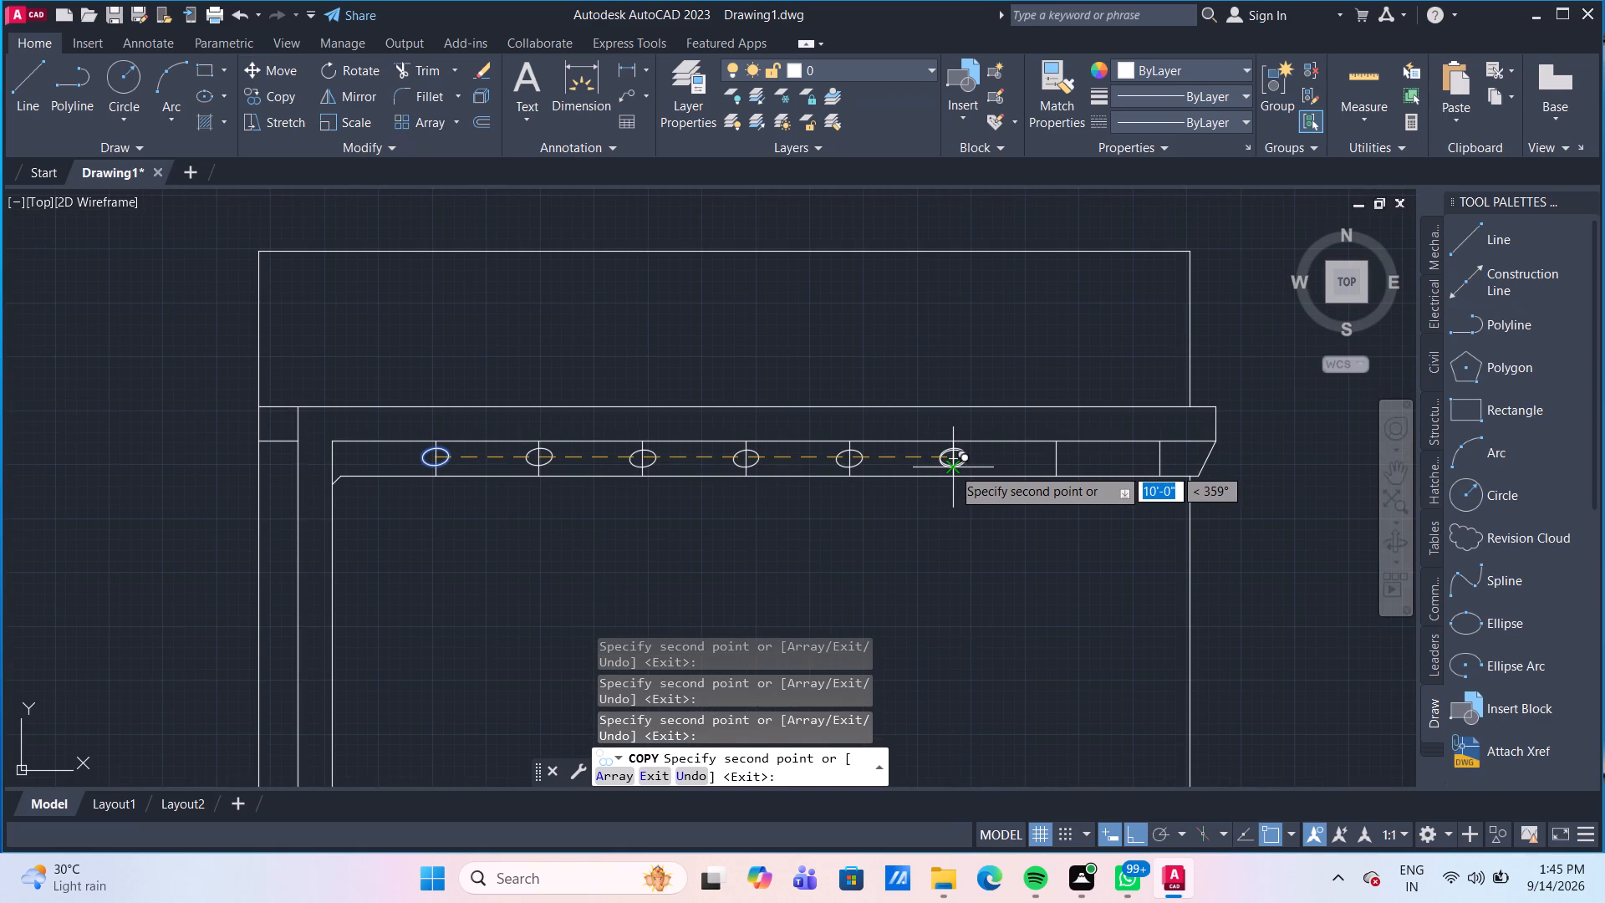
{"action": "left_click", "coordinate": [1052, 459]}
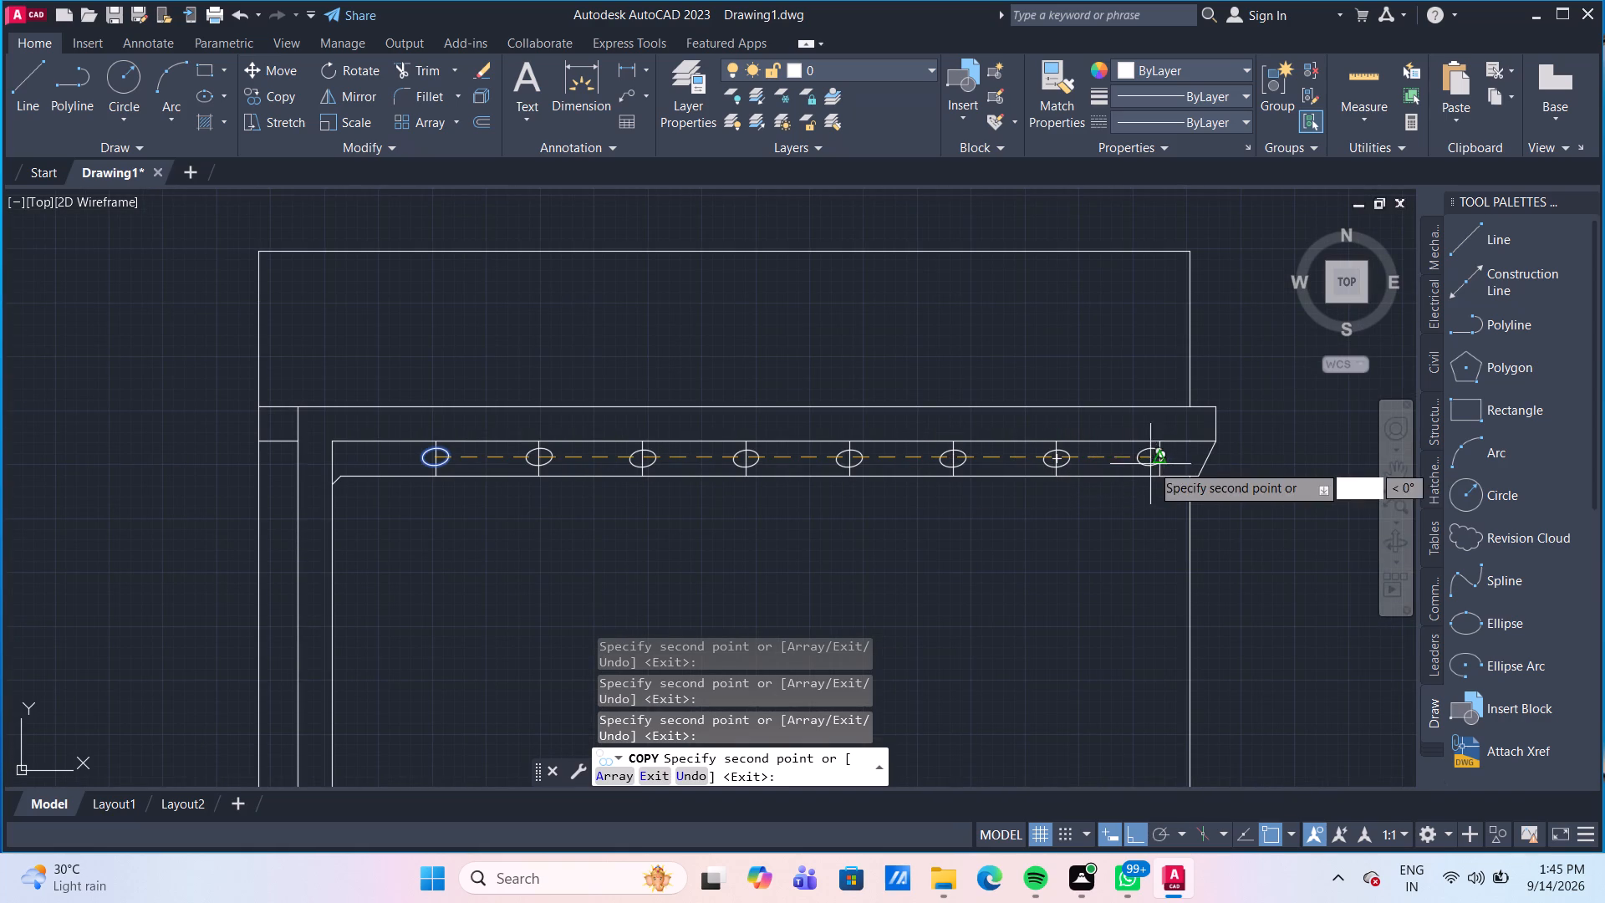
{"action": "left_click", "coordinate": [1154, 464]}
{"action": "key", "text": "Escape"}
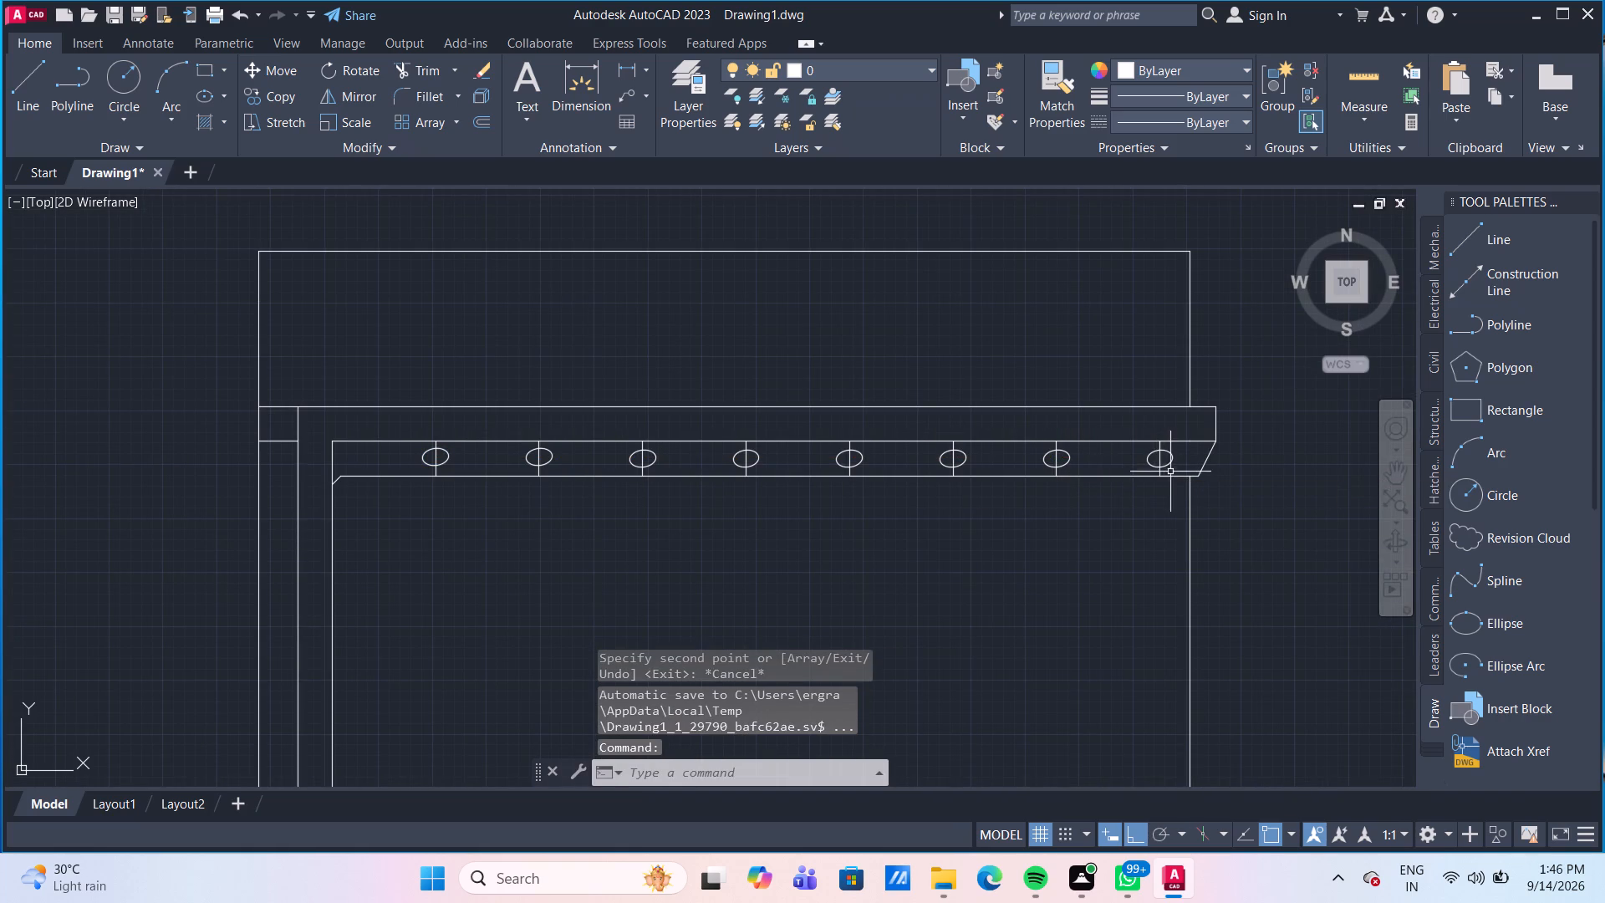
Erase all eight vertical dividers from the lower top band, keeping the ellipses.
{"action": "scroll", "coordinate": [1161, 466], "scroll_direction": "up", "scroll_amount": 2}
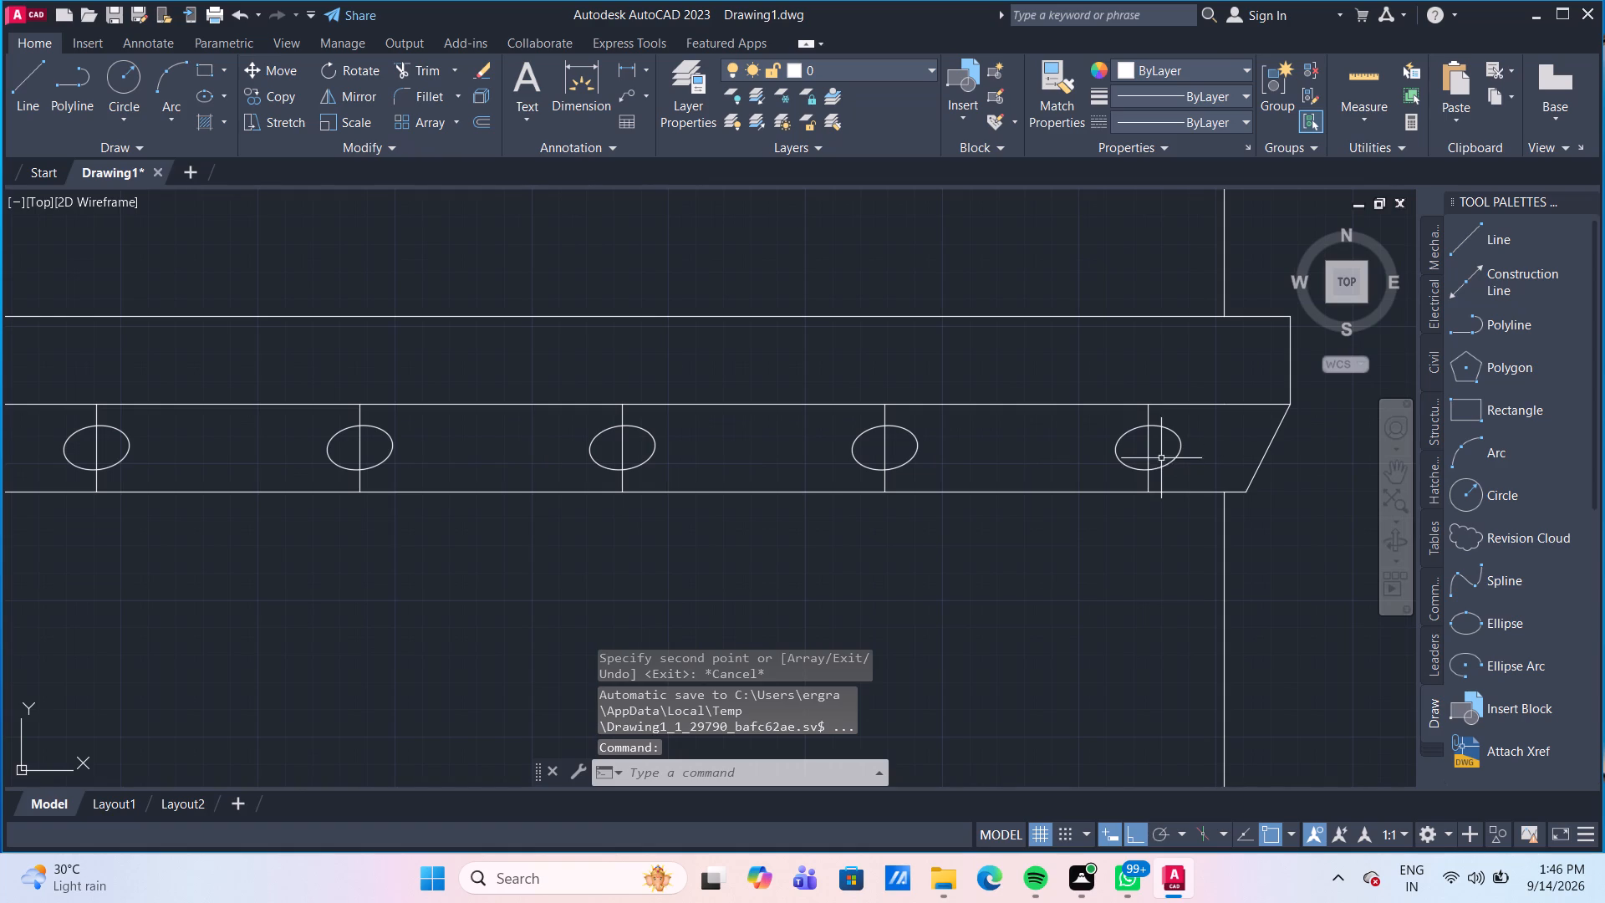
{"action": "left_click", "coordinate": [1149, 412]}
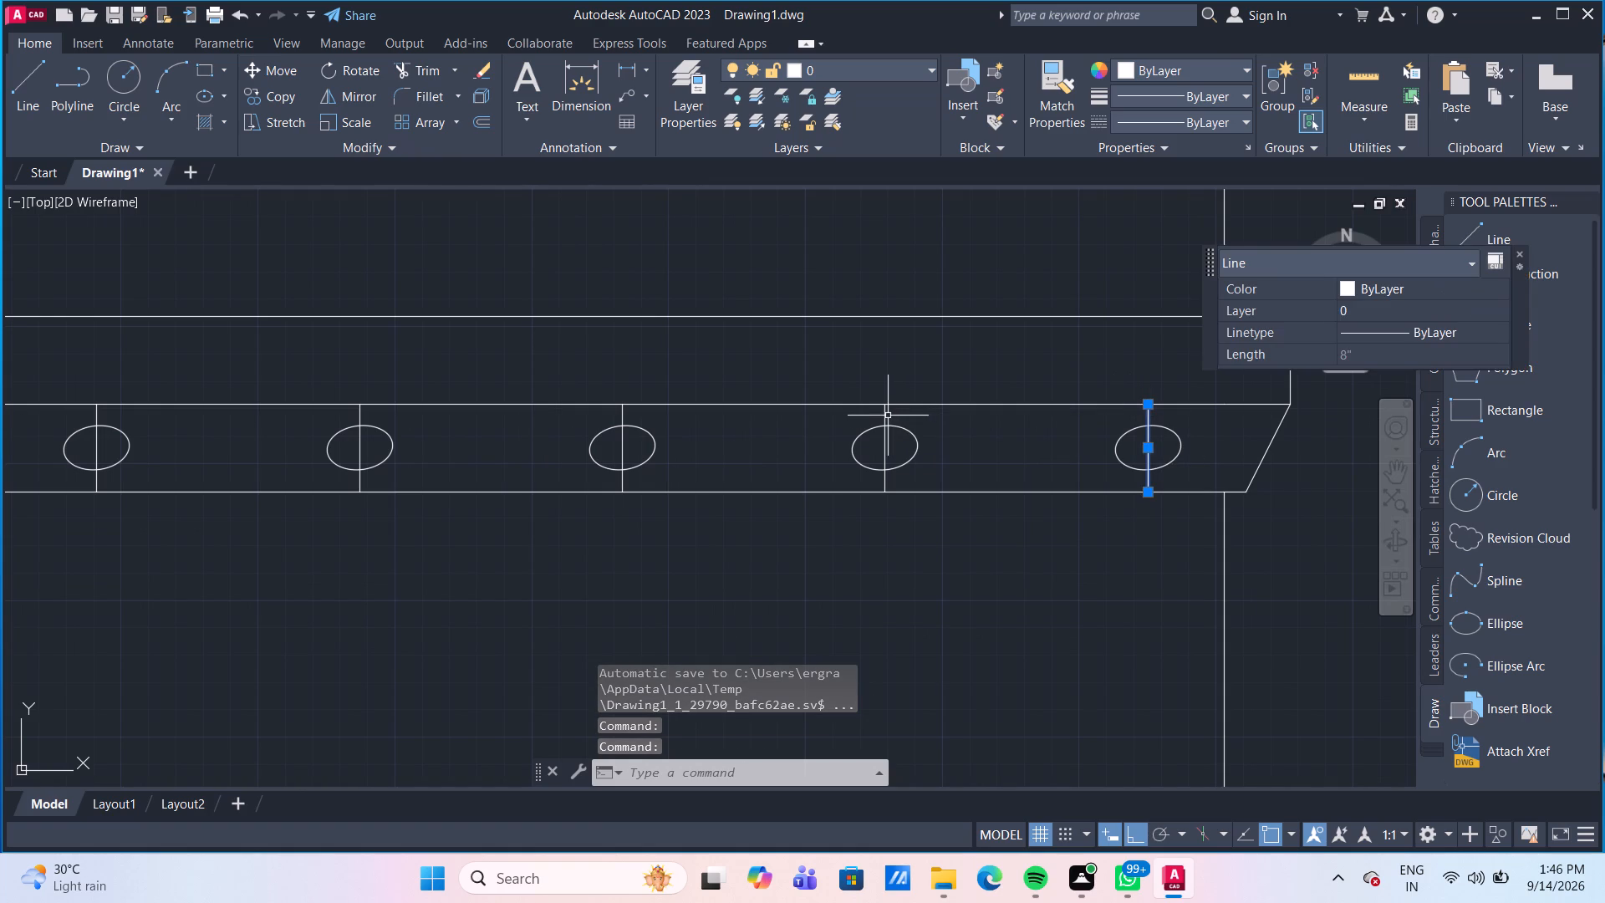
{"action": "left_click", "coordinate": [884, 415]}
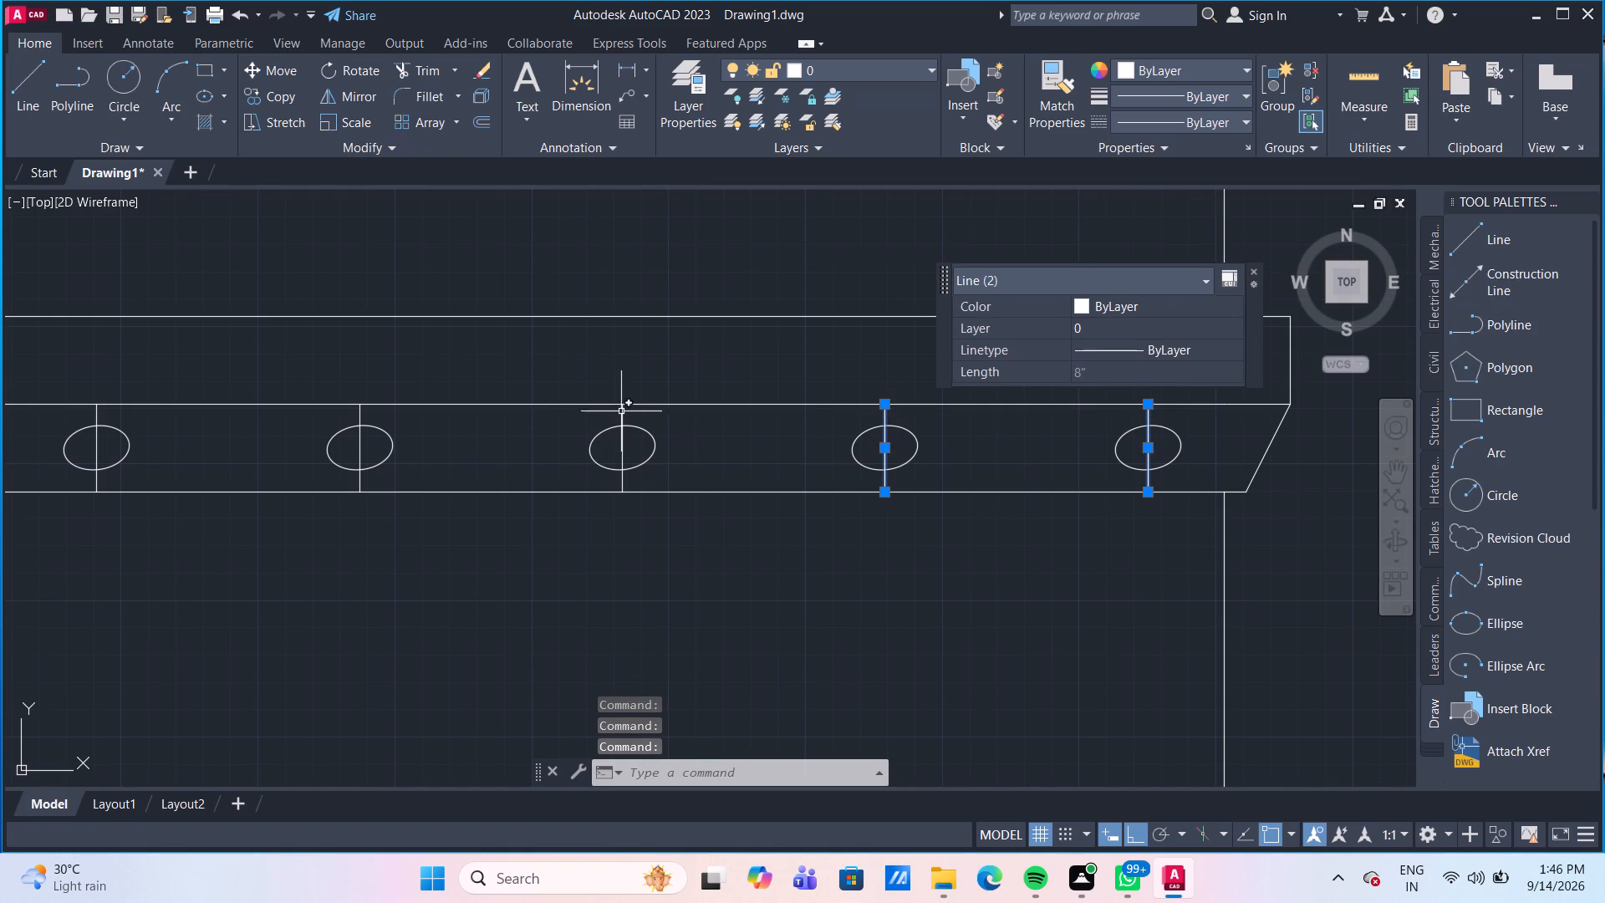
{"action": "left_click", "coordinate": [622, 412]}
{"action": "scroll", "coordinate": [403, 418], "scroll_direction": "down", "scroll_amount": 2}
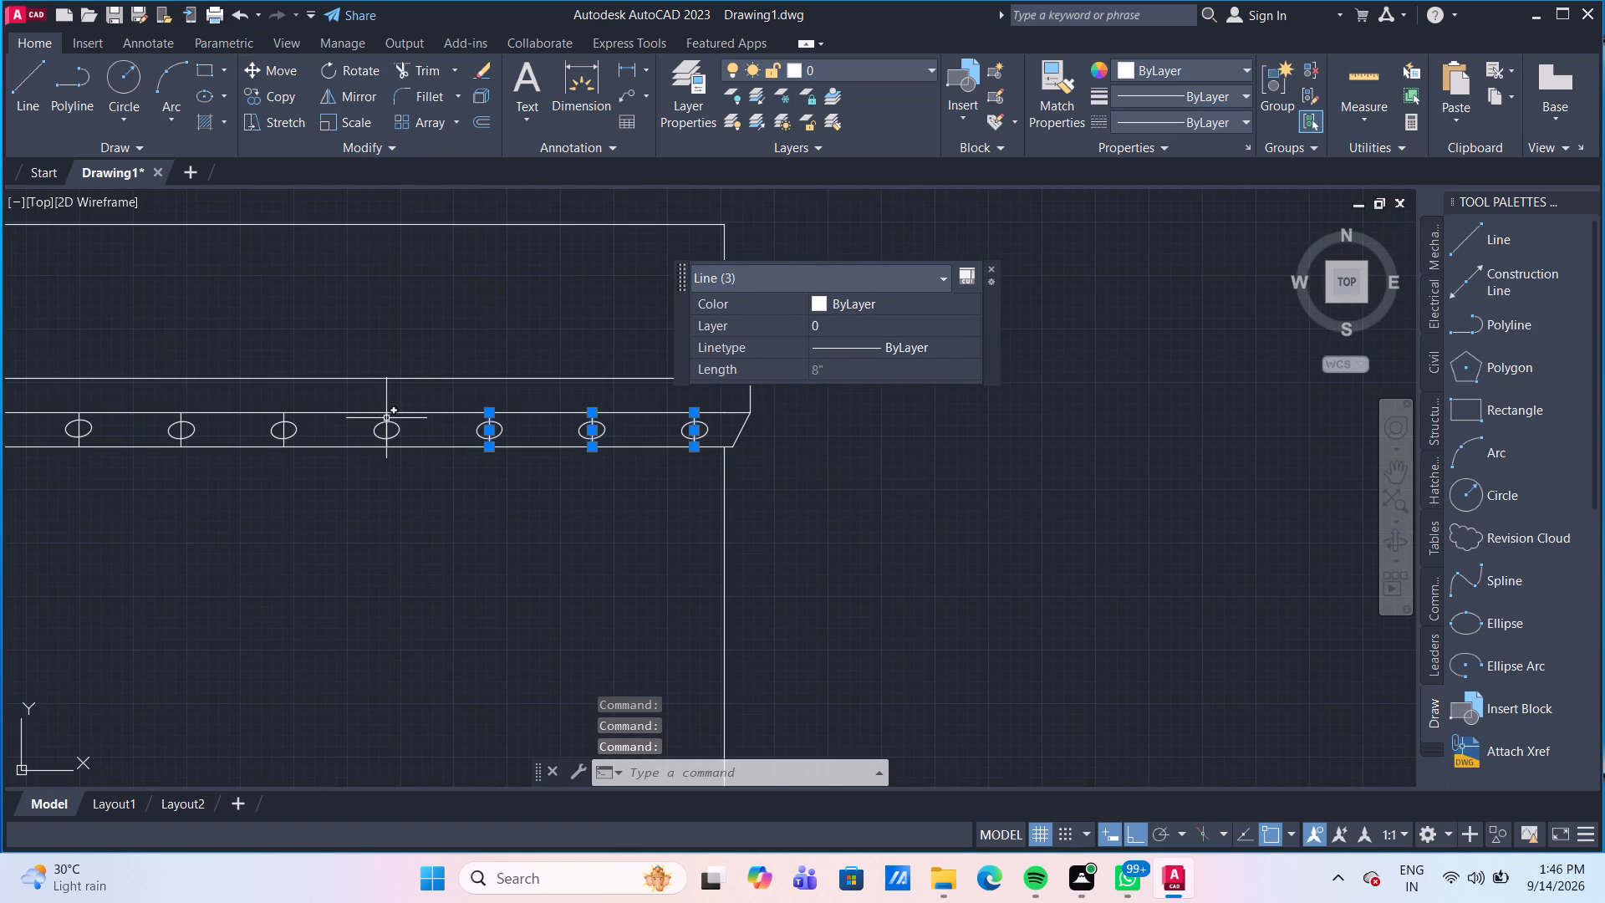
{"action": "left_click", "coordinate": [386, 418]}
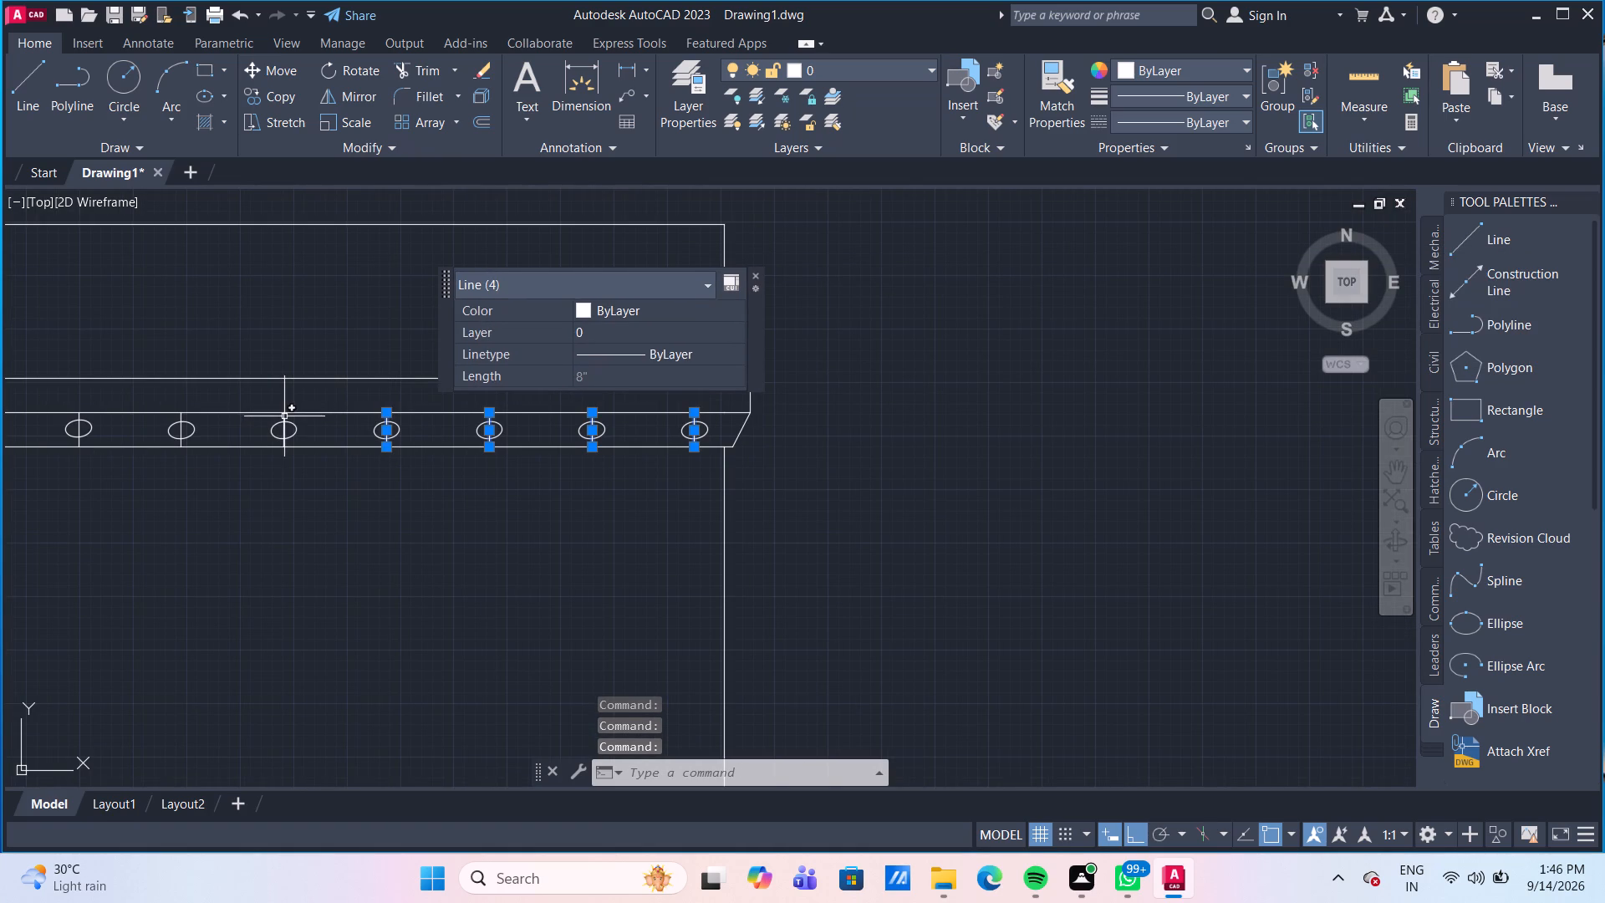
{"action": "left_click", "coordinate": [284, 416]}
{"action": "middle_click_drag", "start_coordinate": [281, 417], "coordinate": [763, 508]}
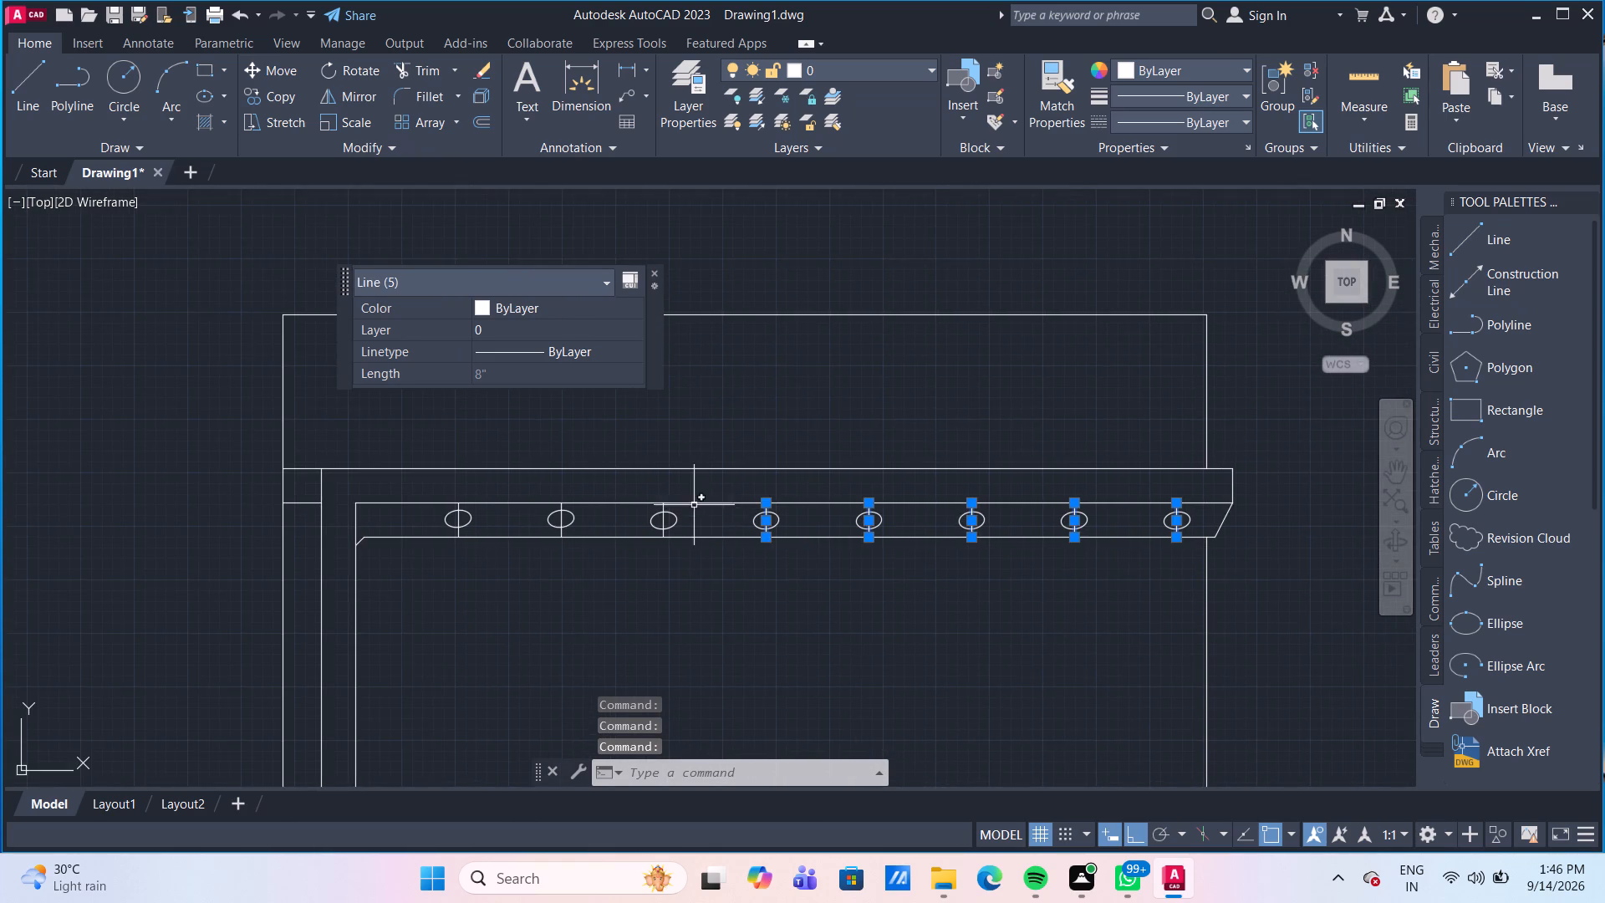
{"action": "scroll", "coordinate": [694, 505], "scroll_direction": "up", "scroll_amount": 1}
{"action": "left_click", "coordinate": [645, 509]}
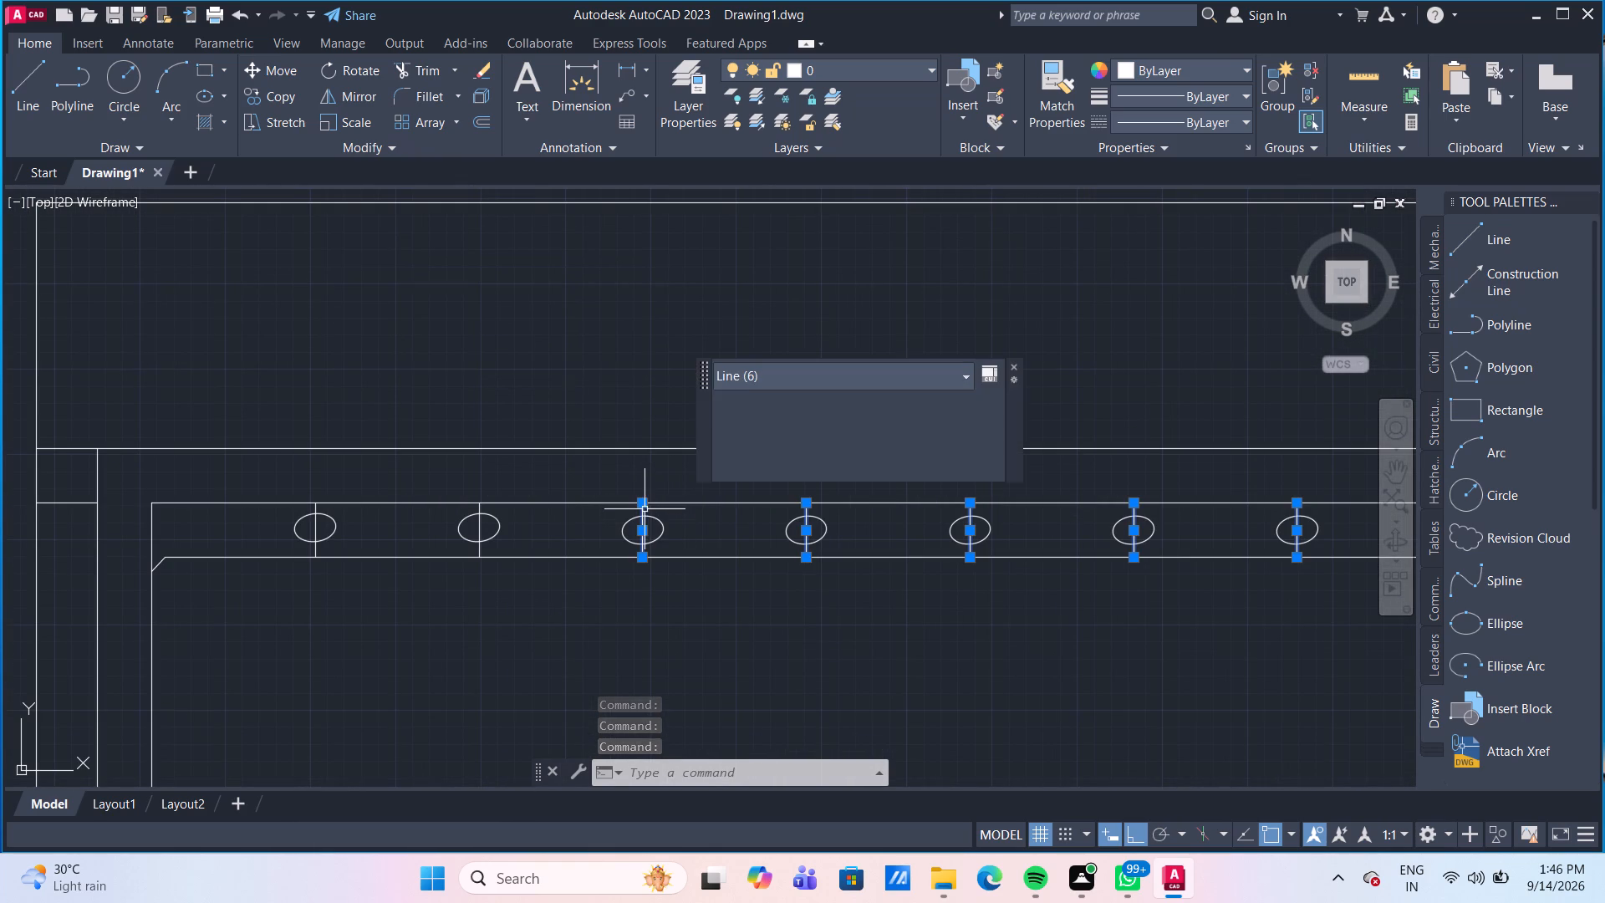
{"action": "left_click", "coordinate": [478, 506]}
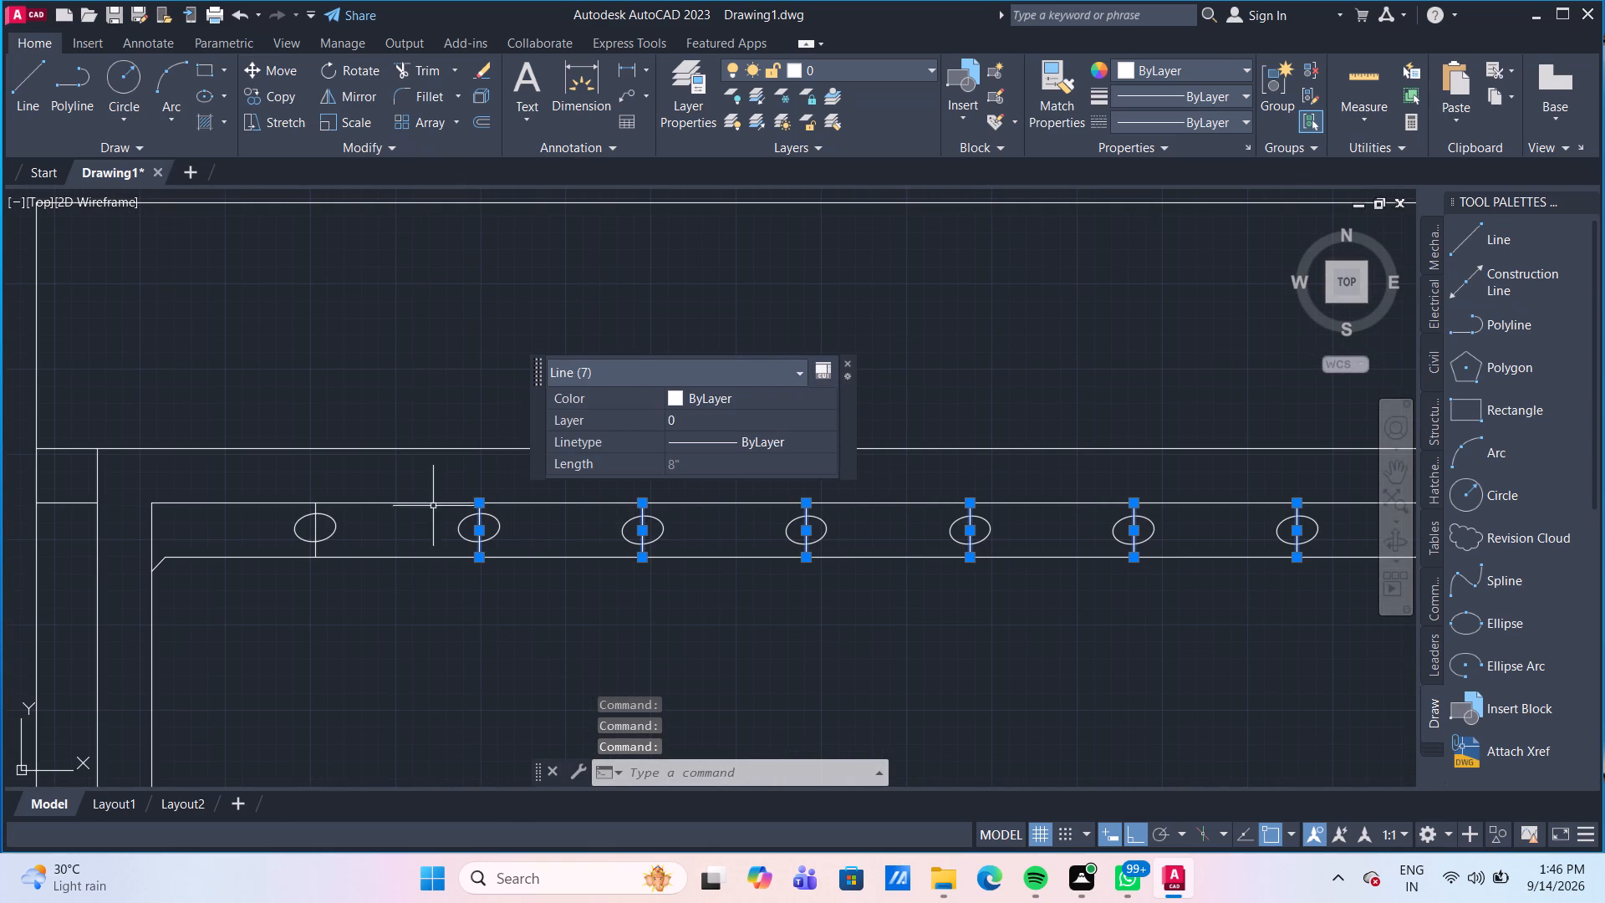
{"action": "left_click", "coordinate": [314, 508]}
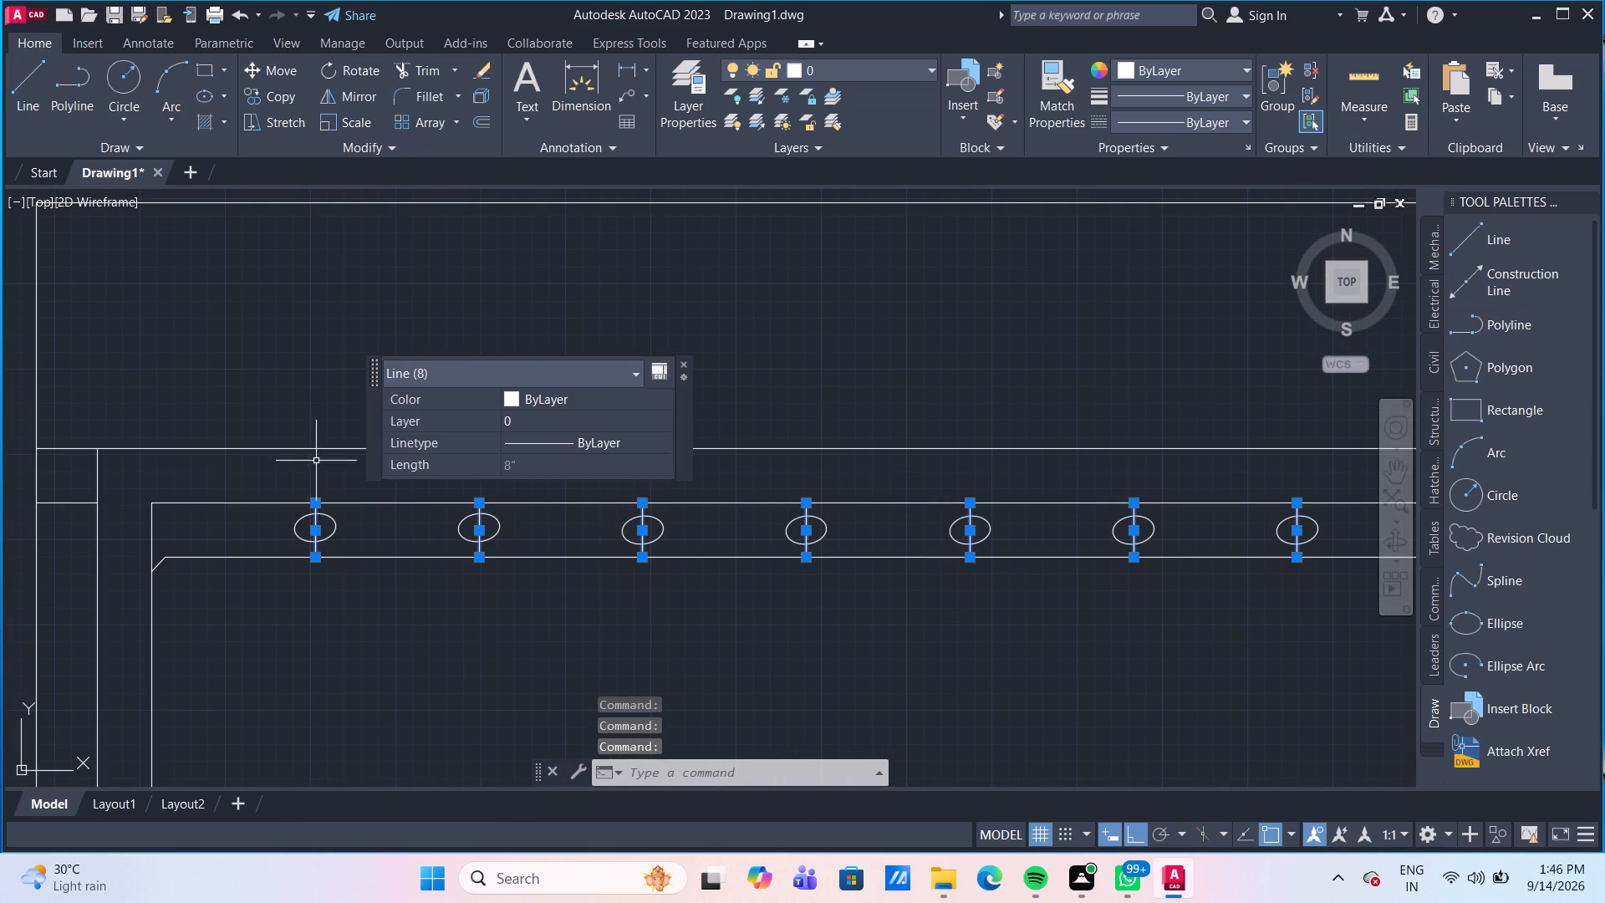
{"action": "key", "text": "Delete"}
{"action": "scroll", "coordinate": [457, 366], "scroll_direction": "down", "scroll_amount": 1}
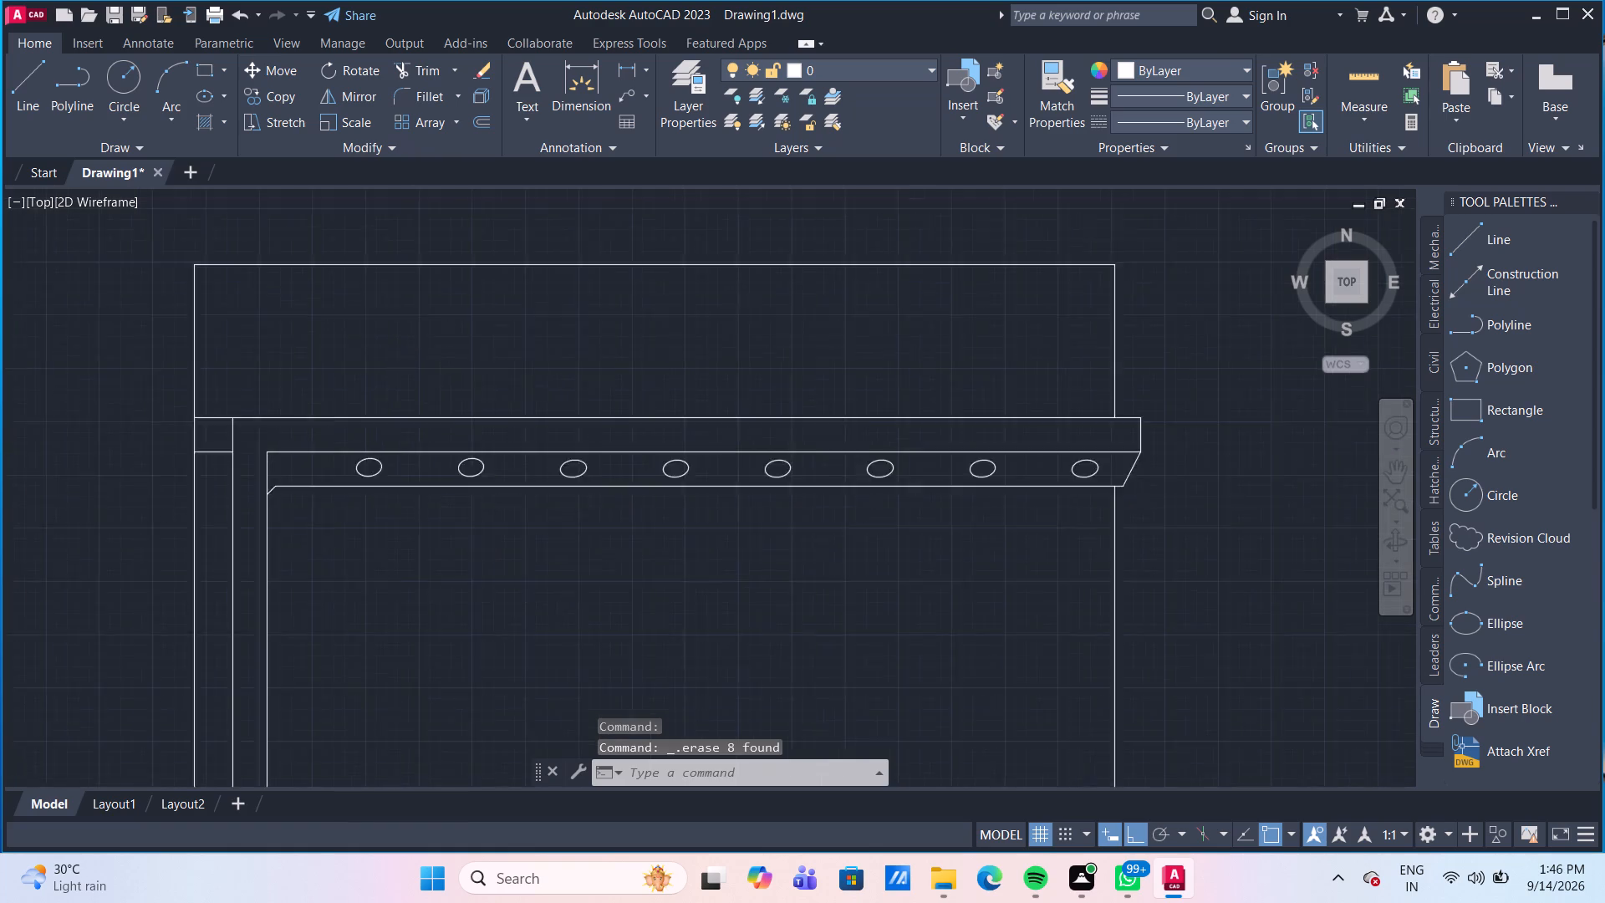
Examine the elevation from the upper-storey frame and top bands down to the ground-floor windows and door.
{"action": "scroll", "coordinate": [461, 370], "scroll_direction": "down", "scroll_amount": 2}
{"action": "middle_click_drag", "start_coordinate": [607, 488], "coordinate": [512, 412]}
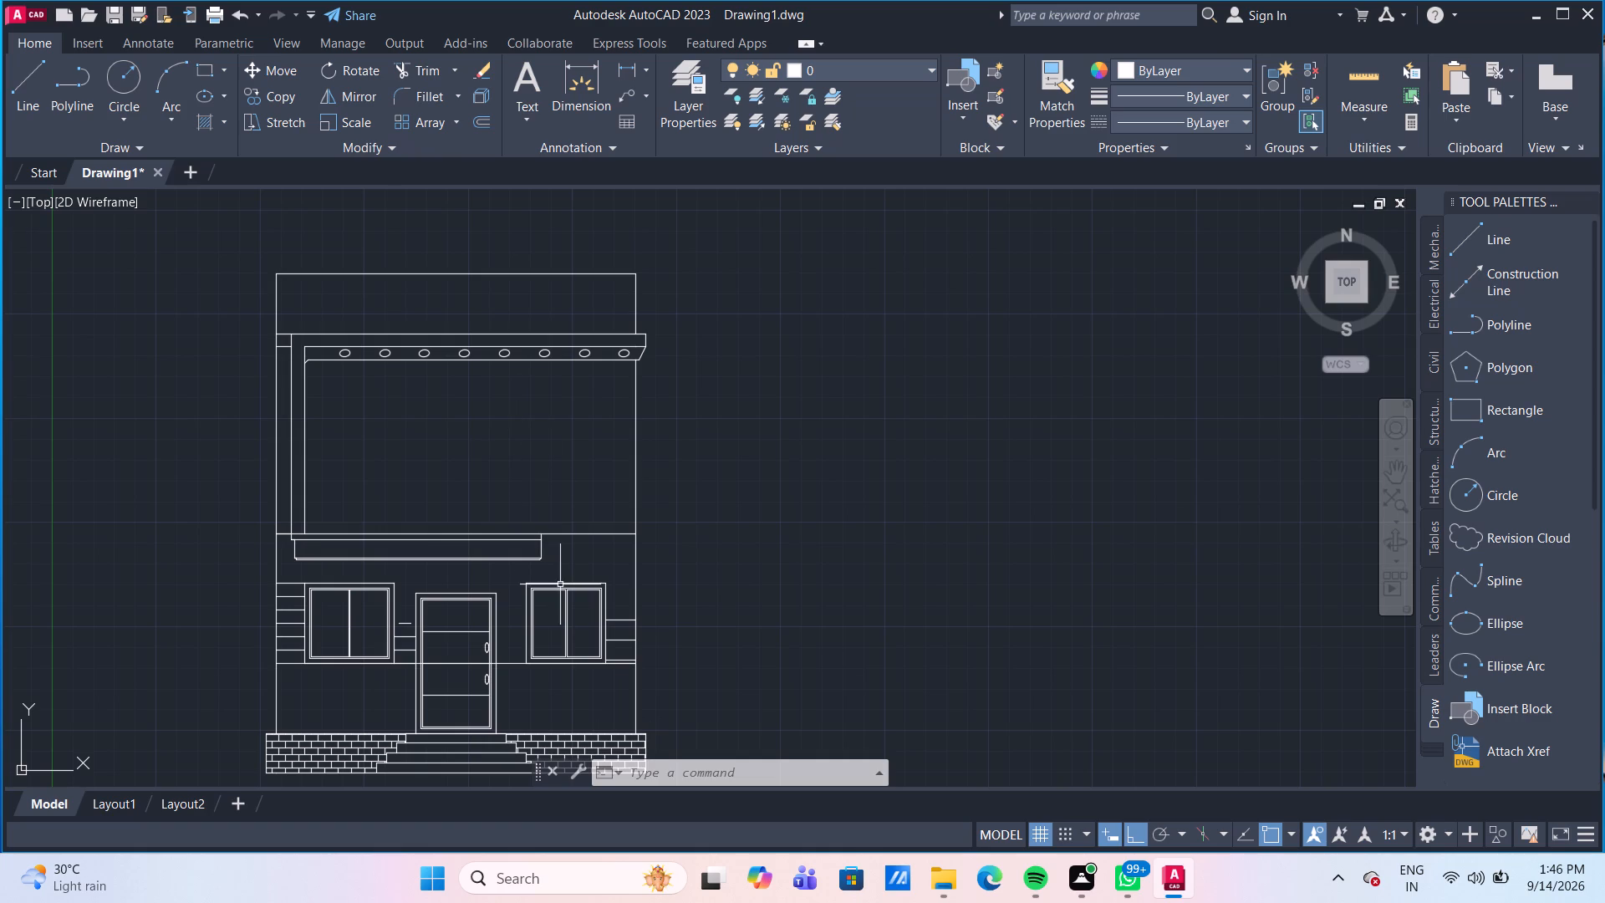
{"action": "scroll", "coordinate": [562, 587], "scroll_direction": "up", "scroll_amount": 1}
{"action": "middle_click_drag", "start_coordinate": [562, 588], "coordinate": [599, 546]}
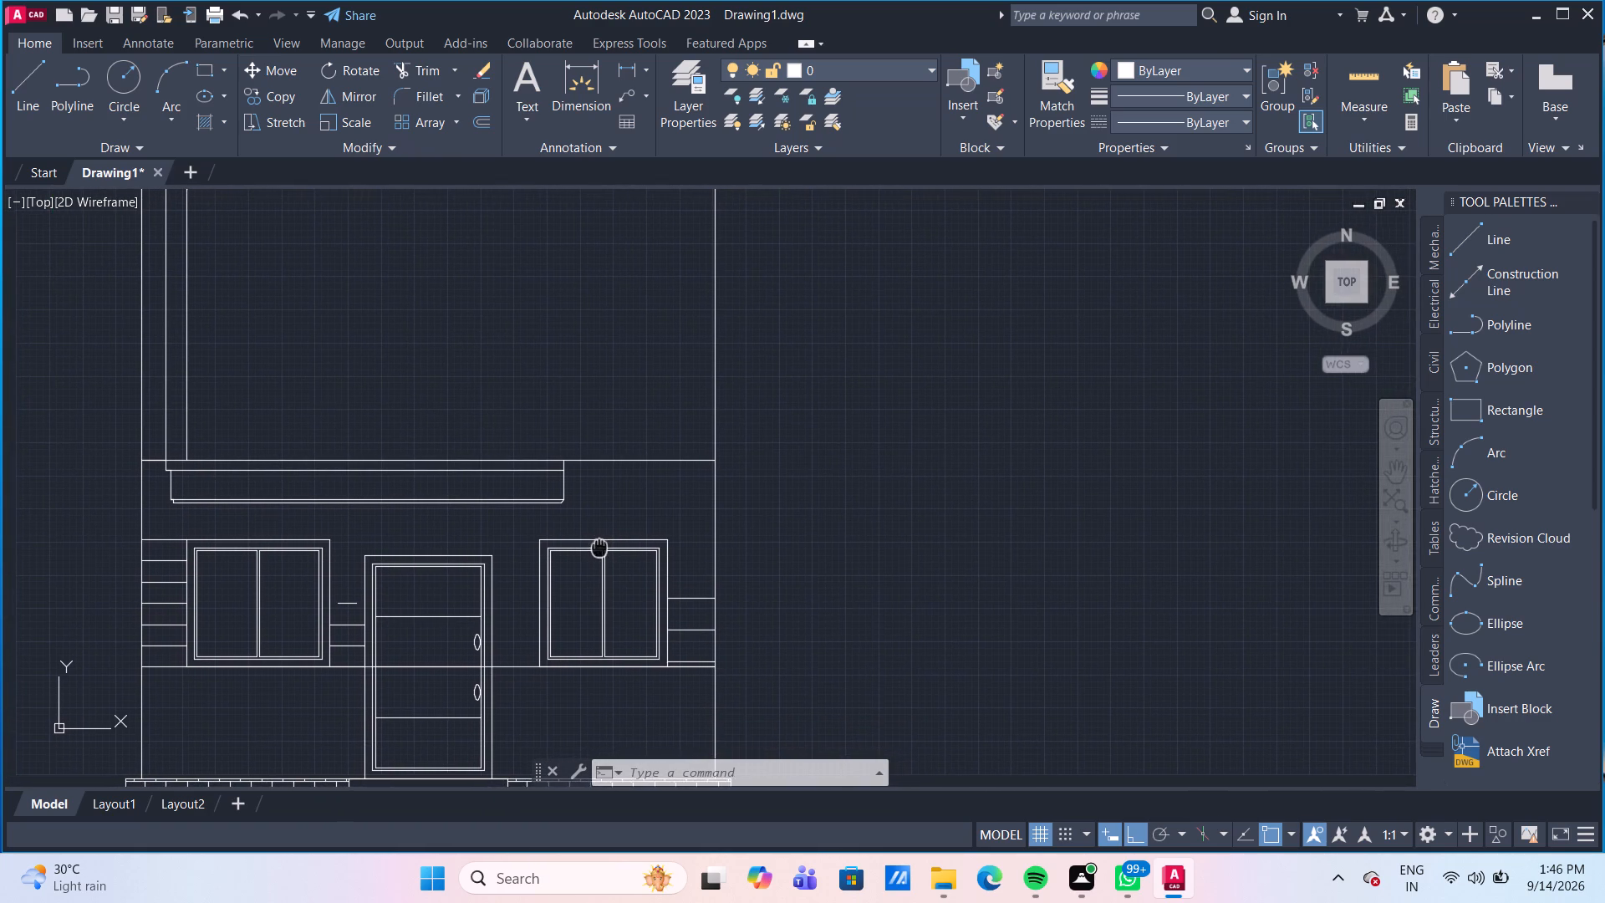
{"action": "middle_click_drag", "start_coordinate": [599, 546], "coordinate": [619, 571]}
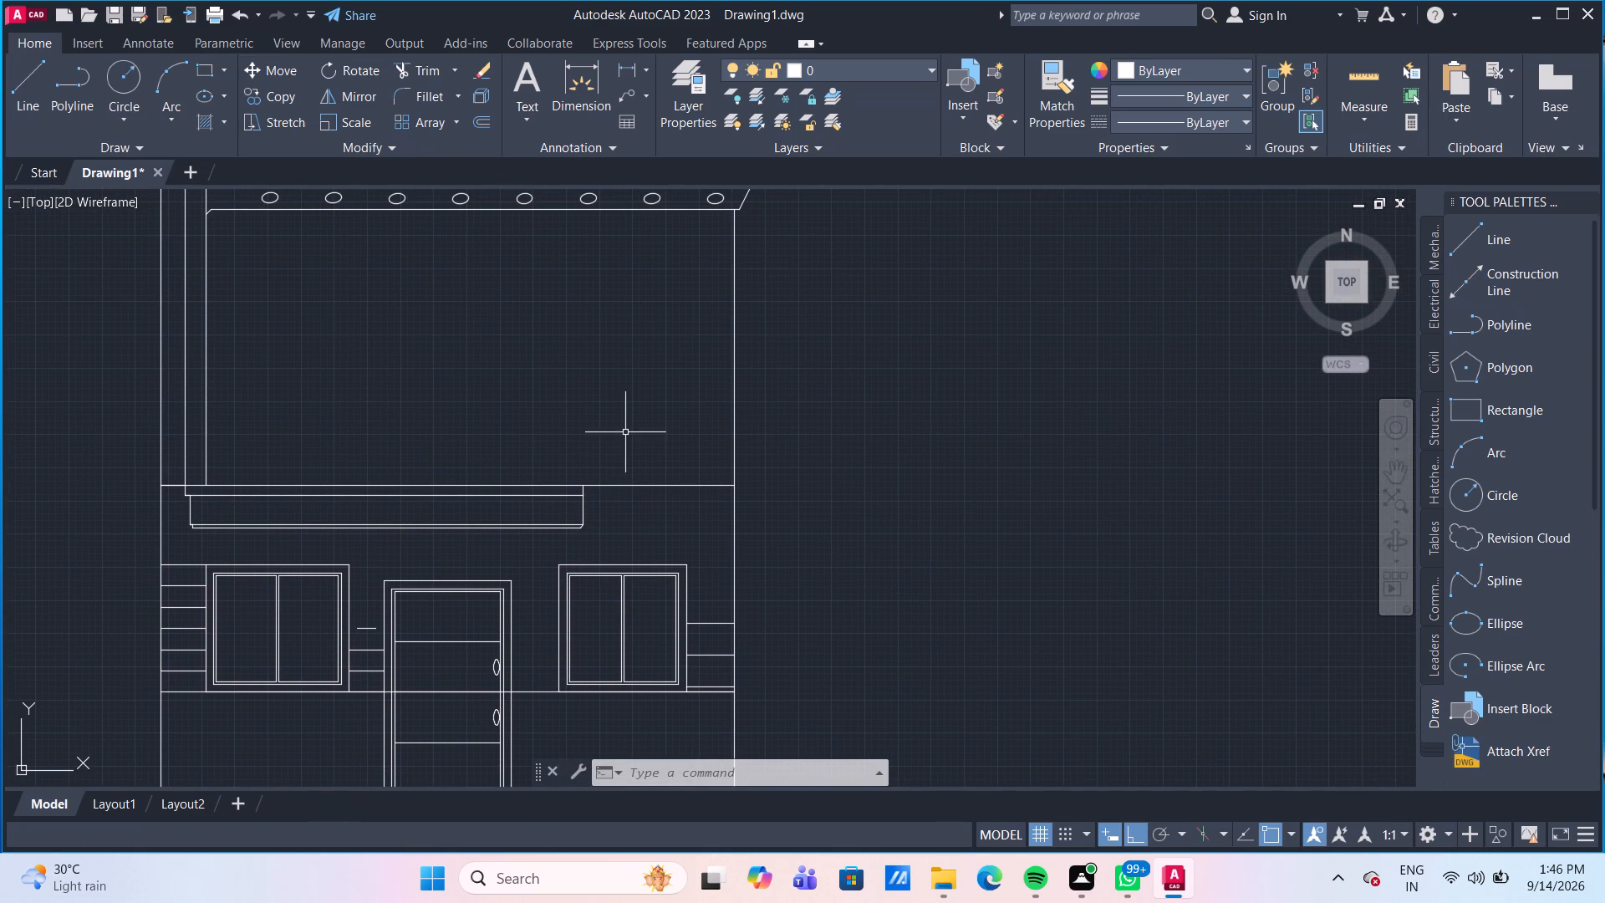
{"action": "scroll", "coordinate": [624, 429], "scroll_direction": "down", "scroll_amount": 1}
{"action": "middle_click_drag", "start_coordinate": [619, 431], "coordinate": [590, 494]}
{"action": "scroll", "coordinate": [588, 496], "scroll_direction": "up", "scroll_amount": 1}
{"action": "scroll", "coordinate": [588, 496], "scroll_direction": "down", "scroll_amount": 1}
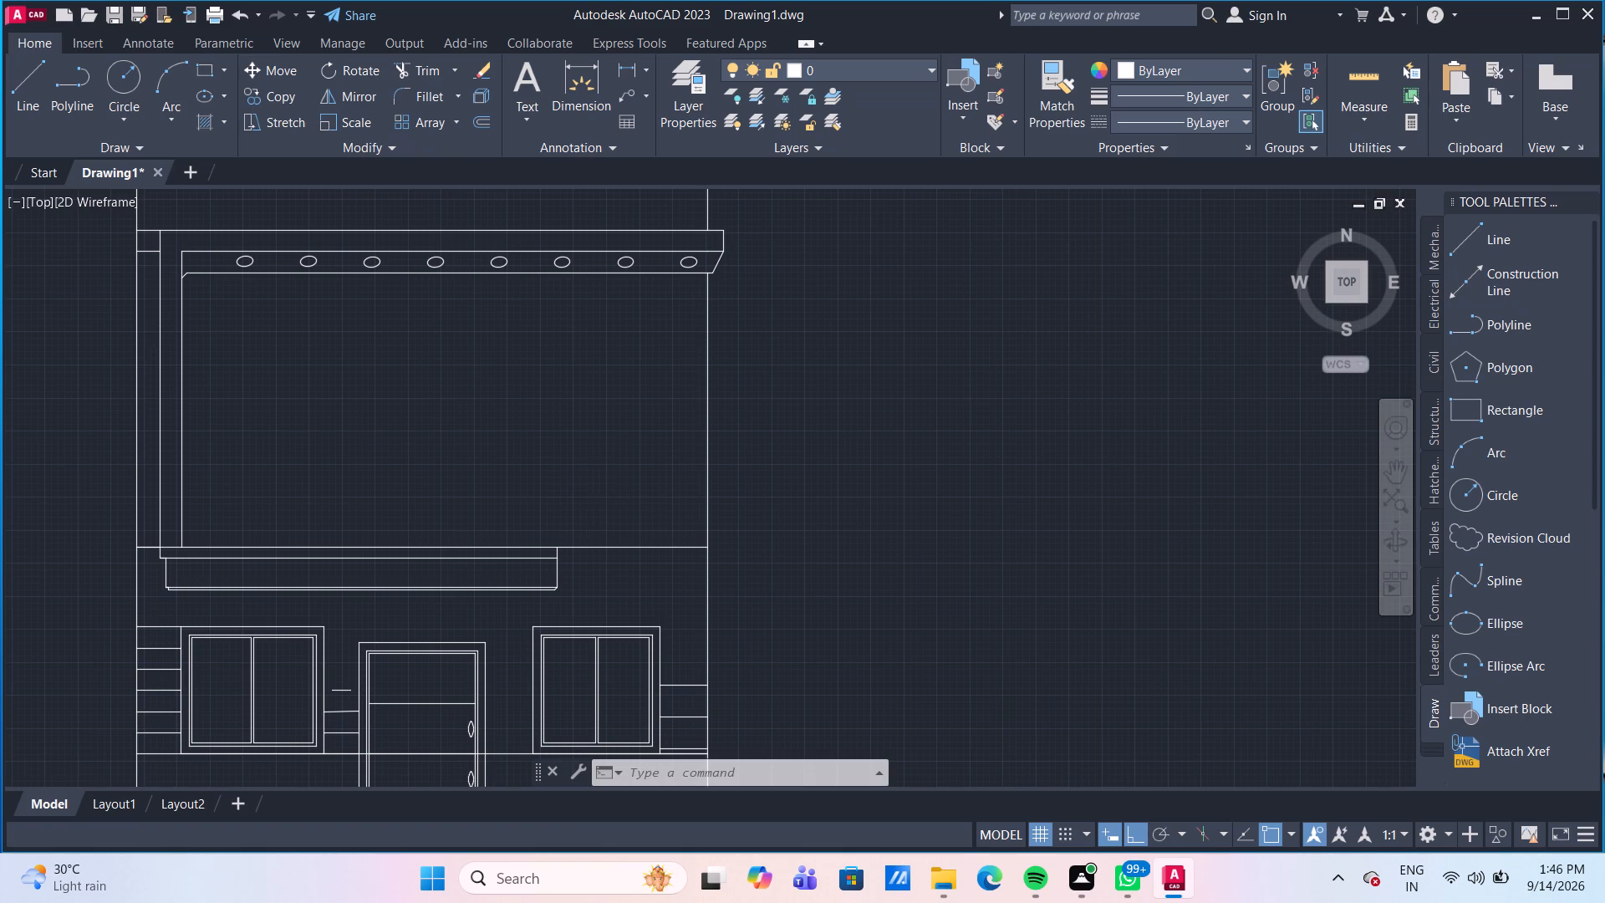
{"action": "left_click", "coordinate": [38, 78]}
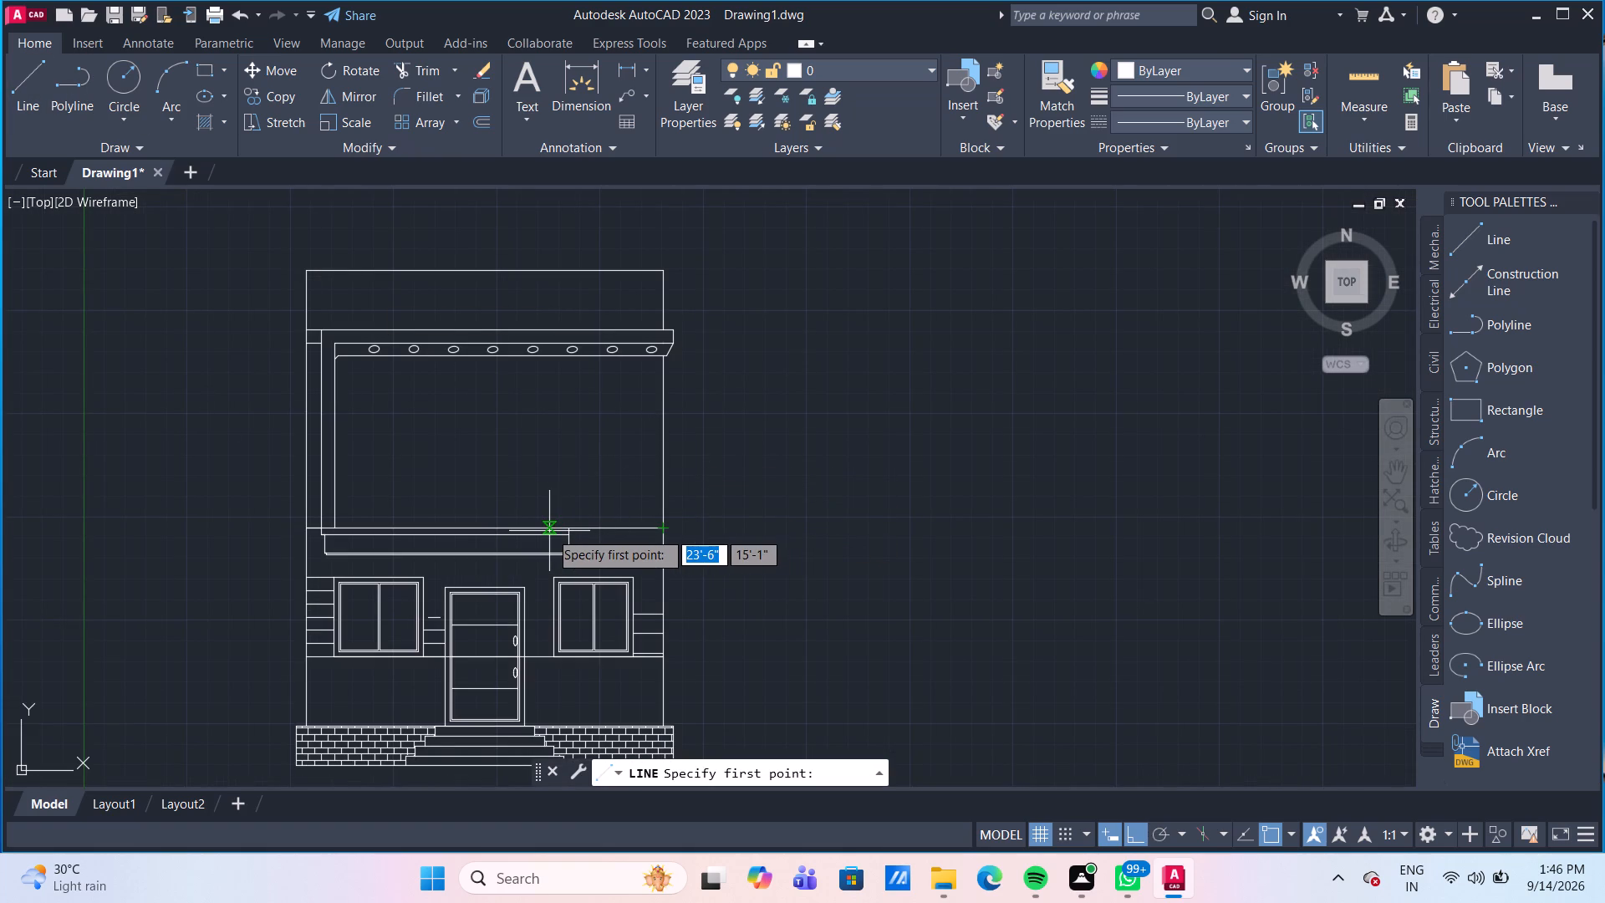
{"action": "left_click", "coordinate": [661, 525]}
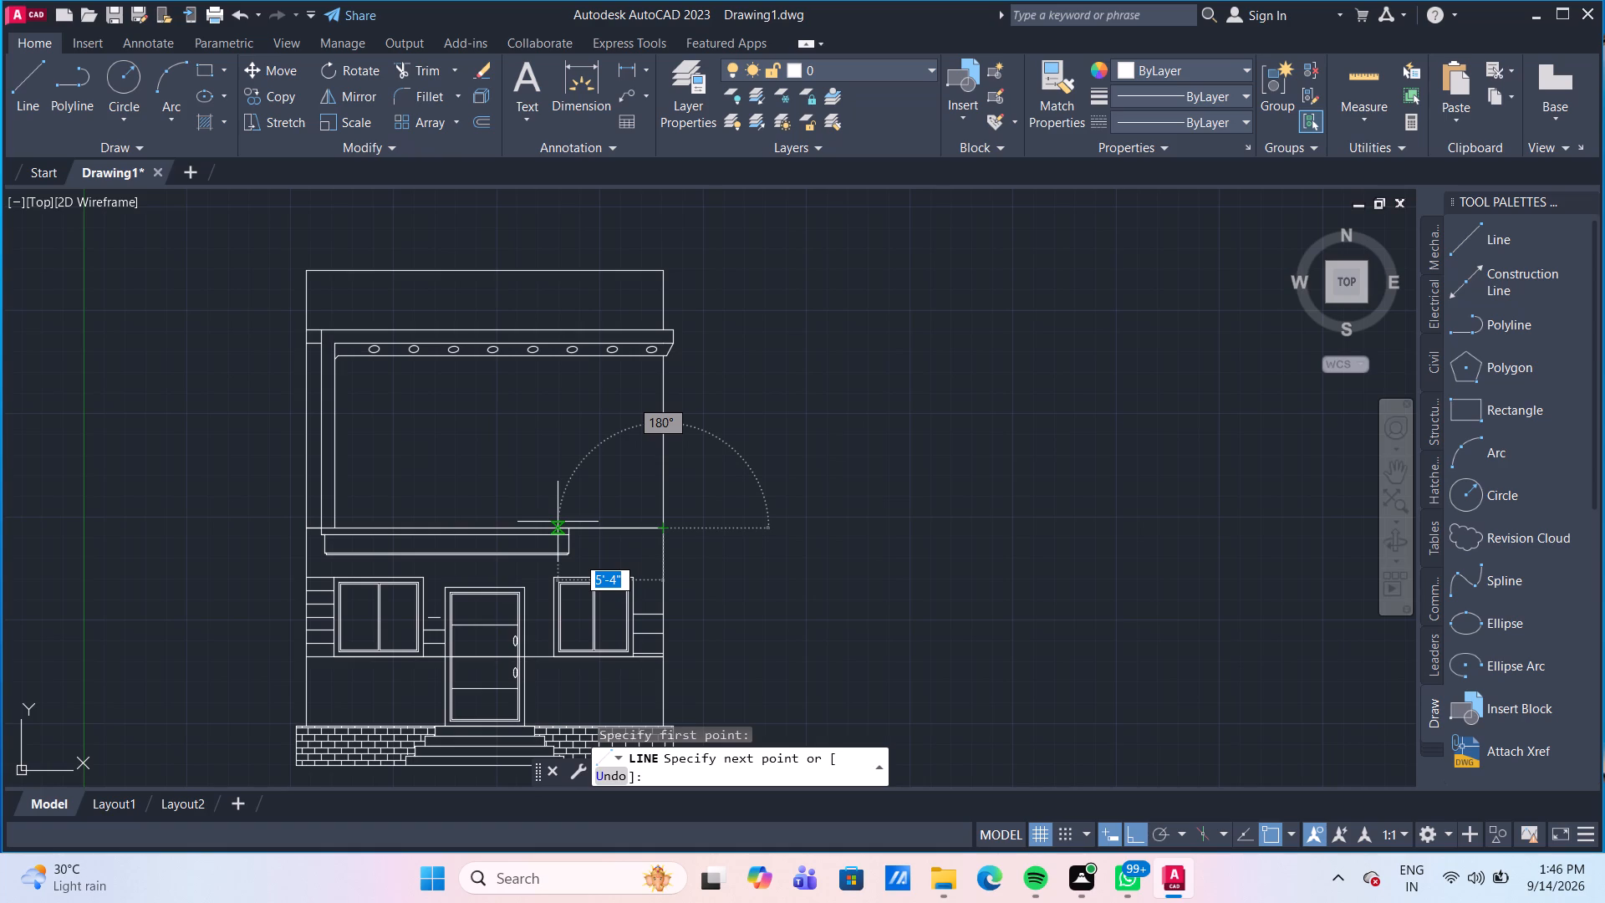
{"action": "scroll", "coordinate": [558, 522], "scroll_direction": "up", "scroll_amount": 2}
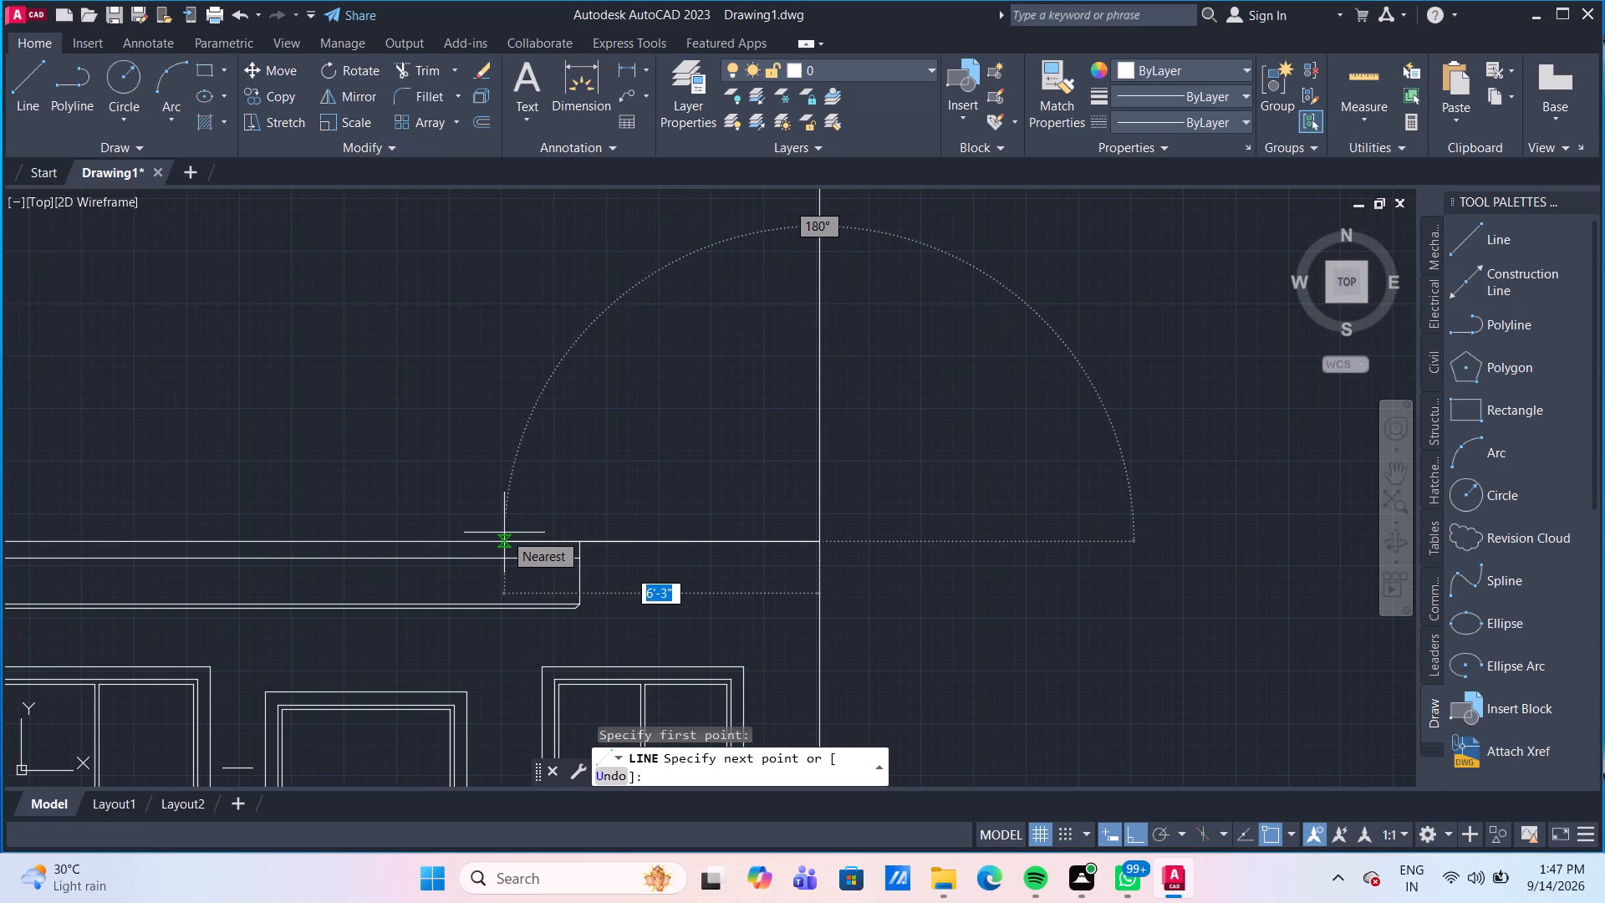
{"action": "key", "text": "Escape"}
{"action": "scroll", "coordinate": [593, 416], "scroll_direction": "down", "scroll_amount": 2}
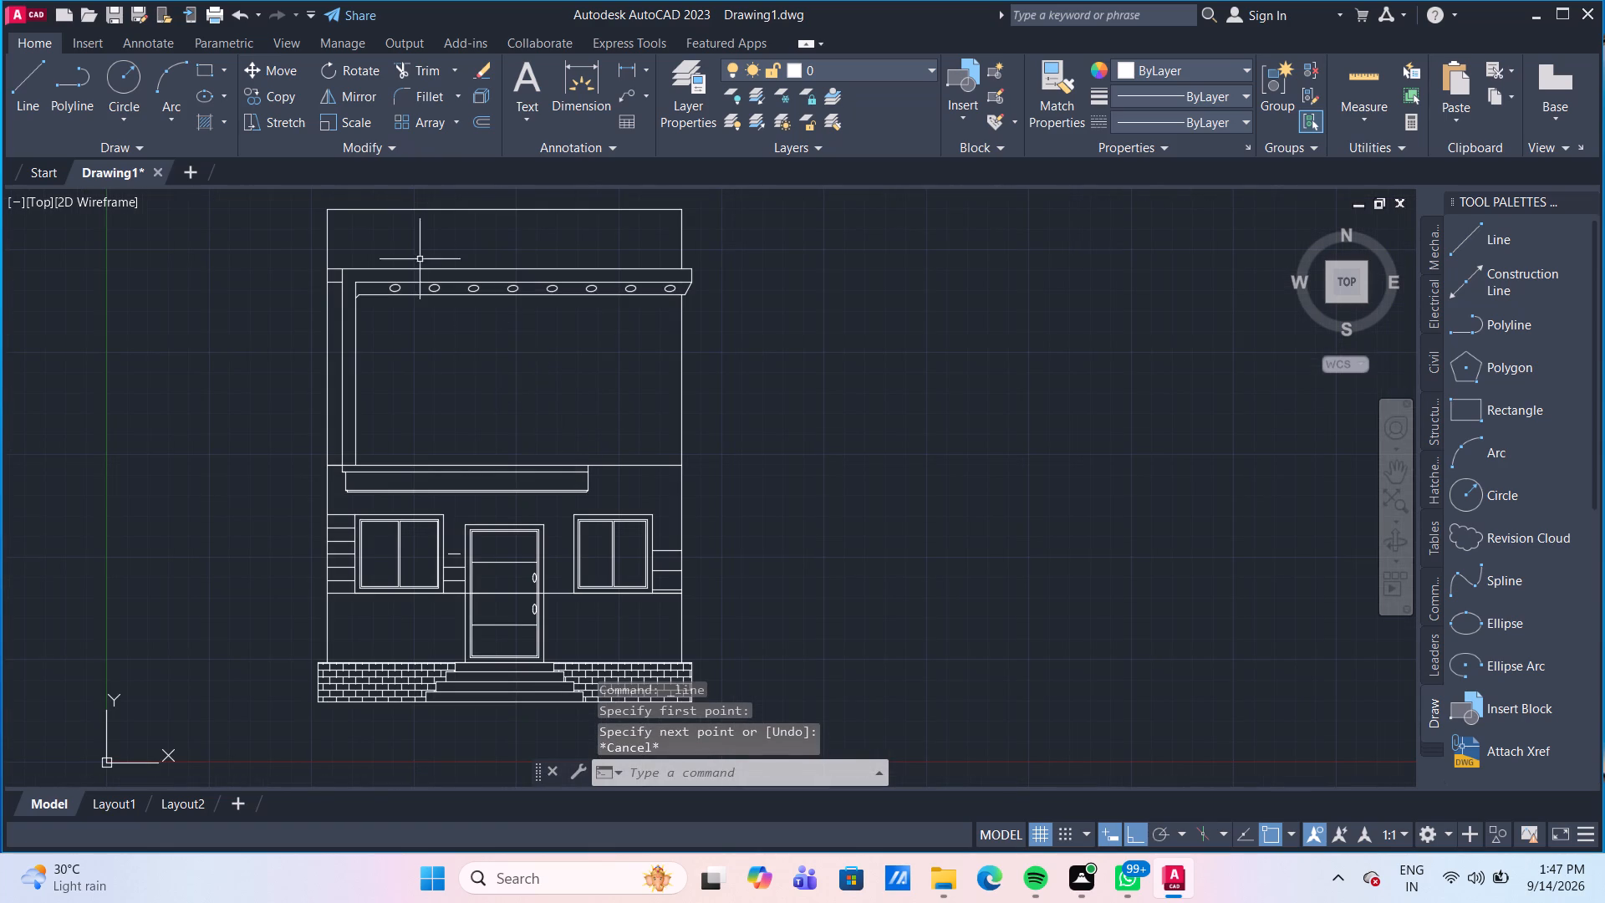
Draw a line 6' inward from the right wall along the lower top band's underside, continuing straight down to the upper-floor line.
{"action": "left_click", "coordinate": [16, 95]}
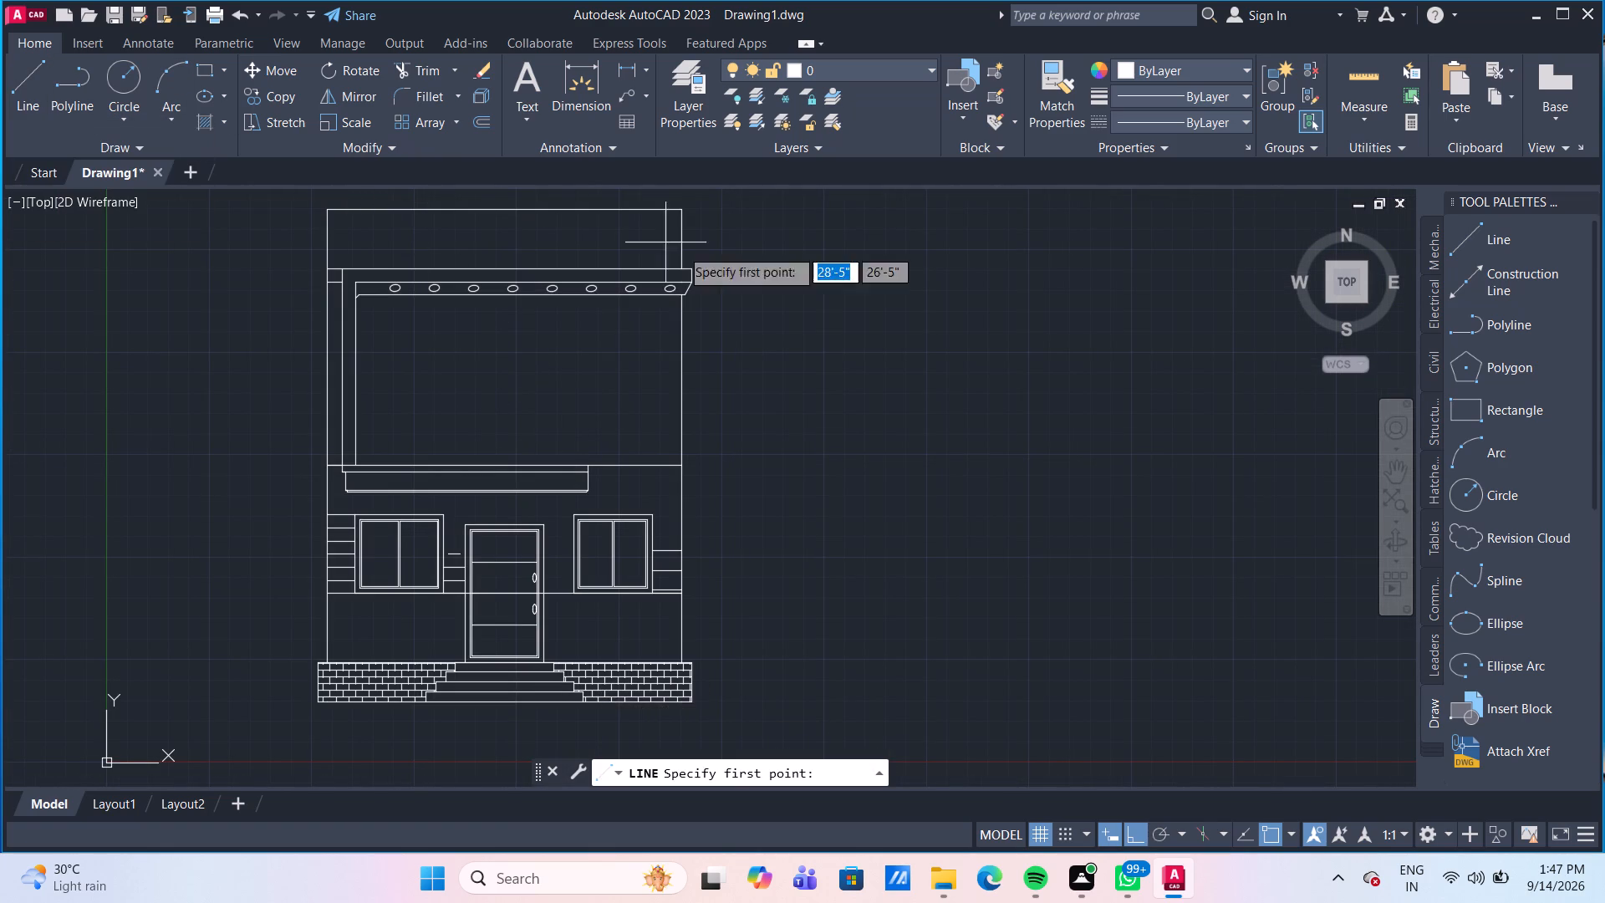
{"action": "scroll", "coordinate": [685, 306], "scroll_direction": "up", "scroll_amount": 1}
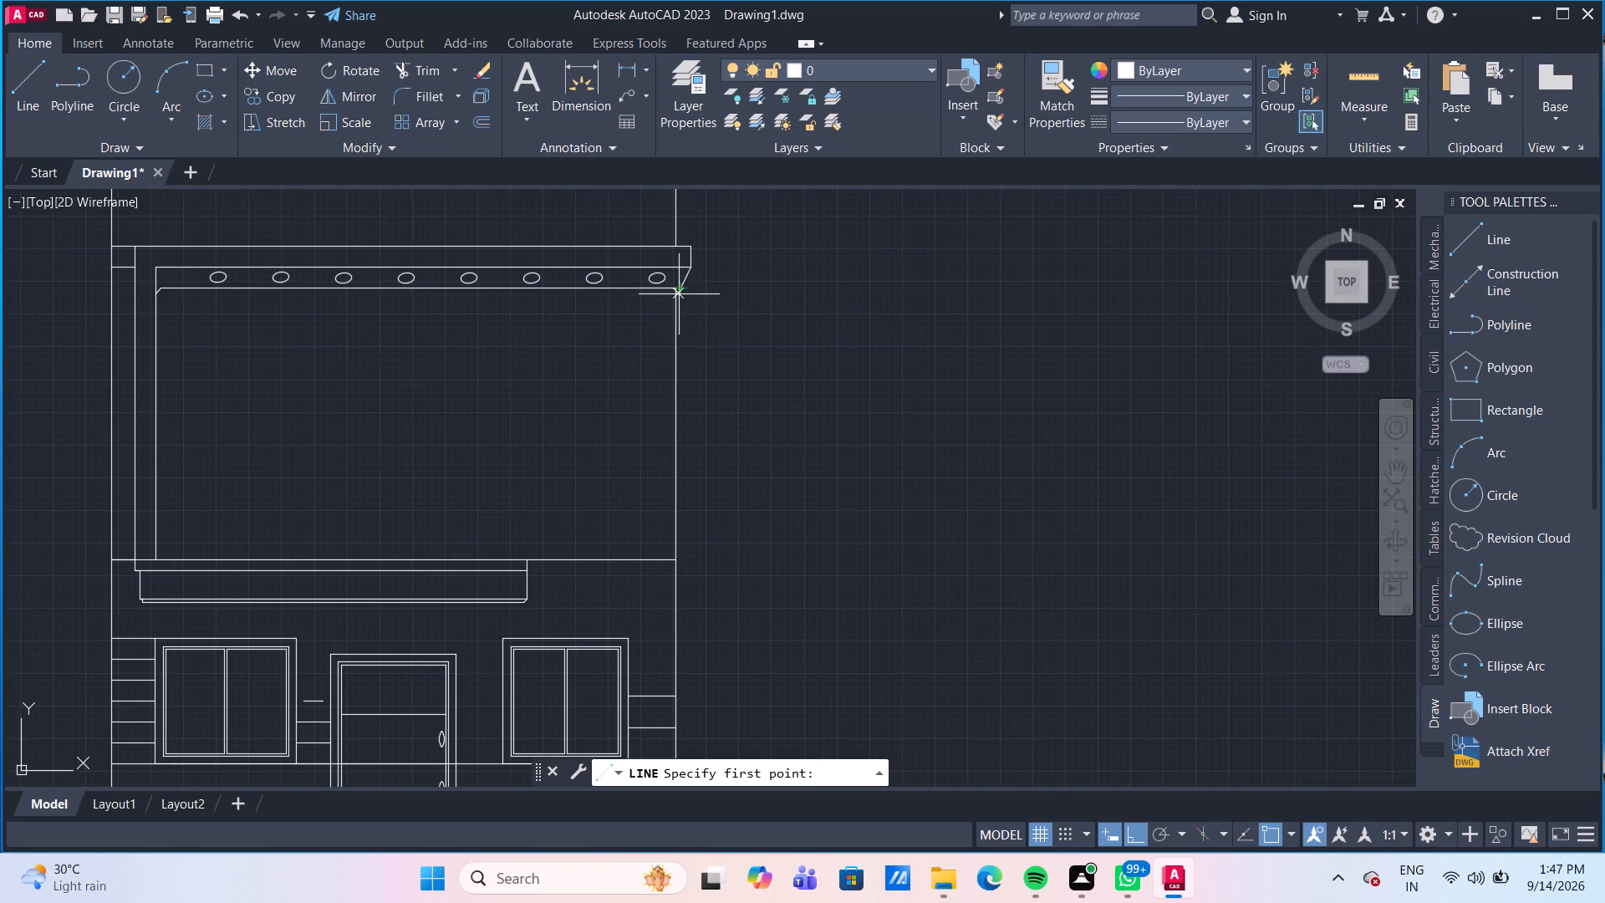
{"action": "left_click", "coordinate": [673, 293]}
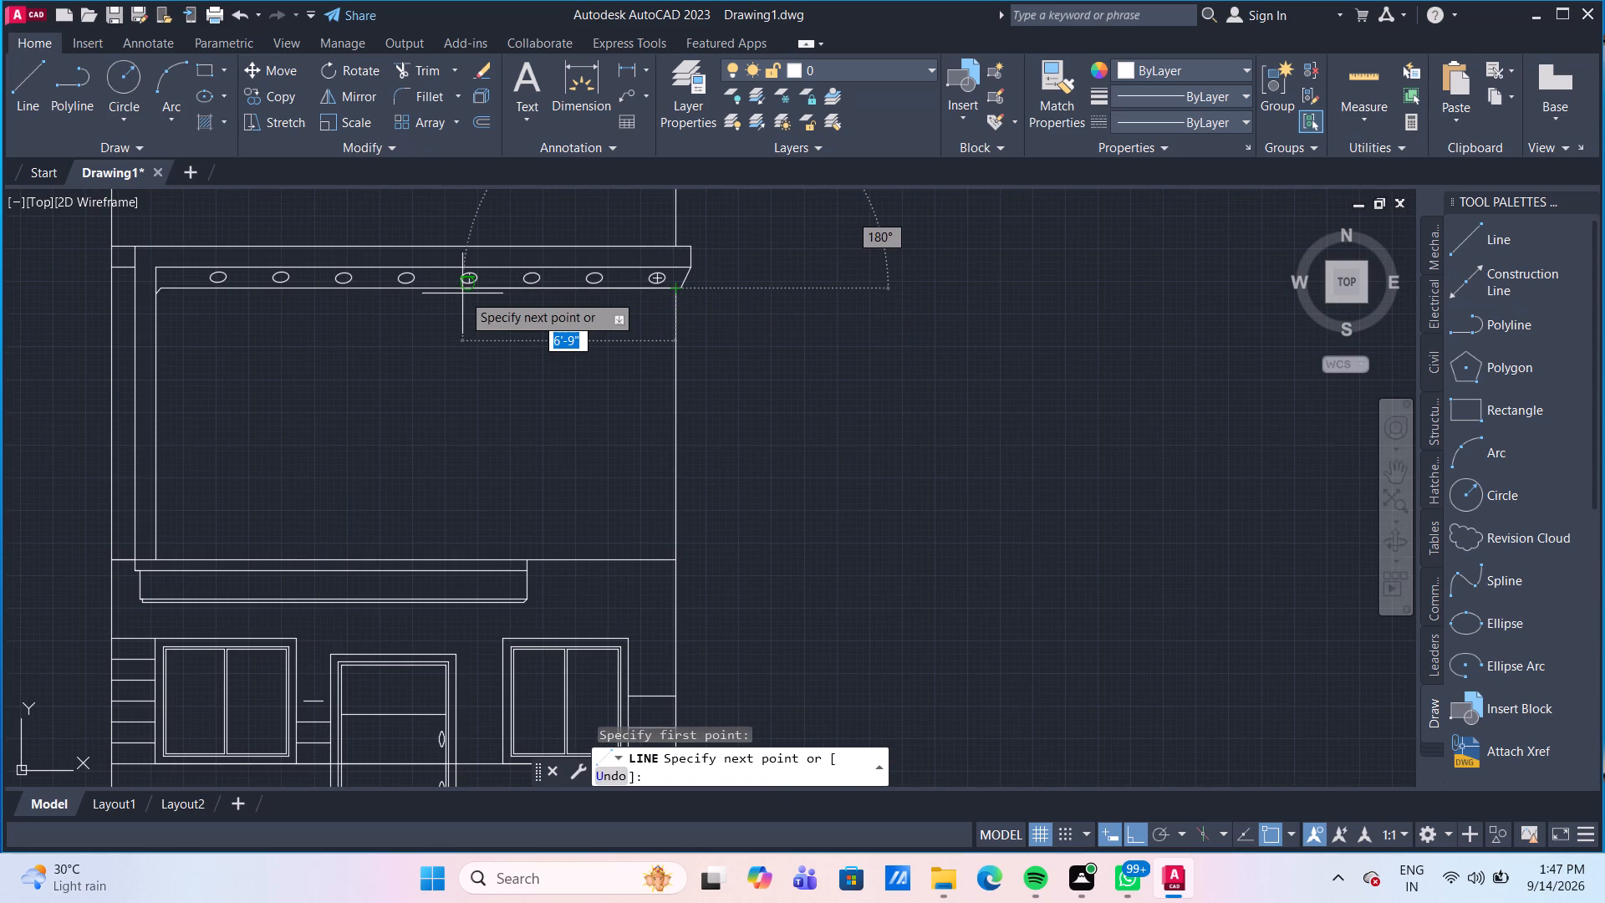
{"action": "key", "text": "6"}
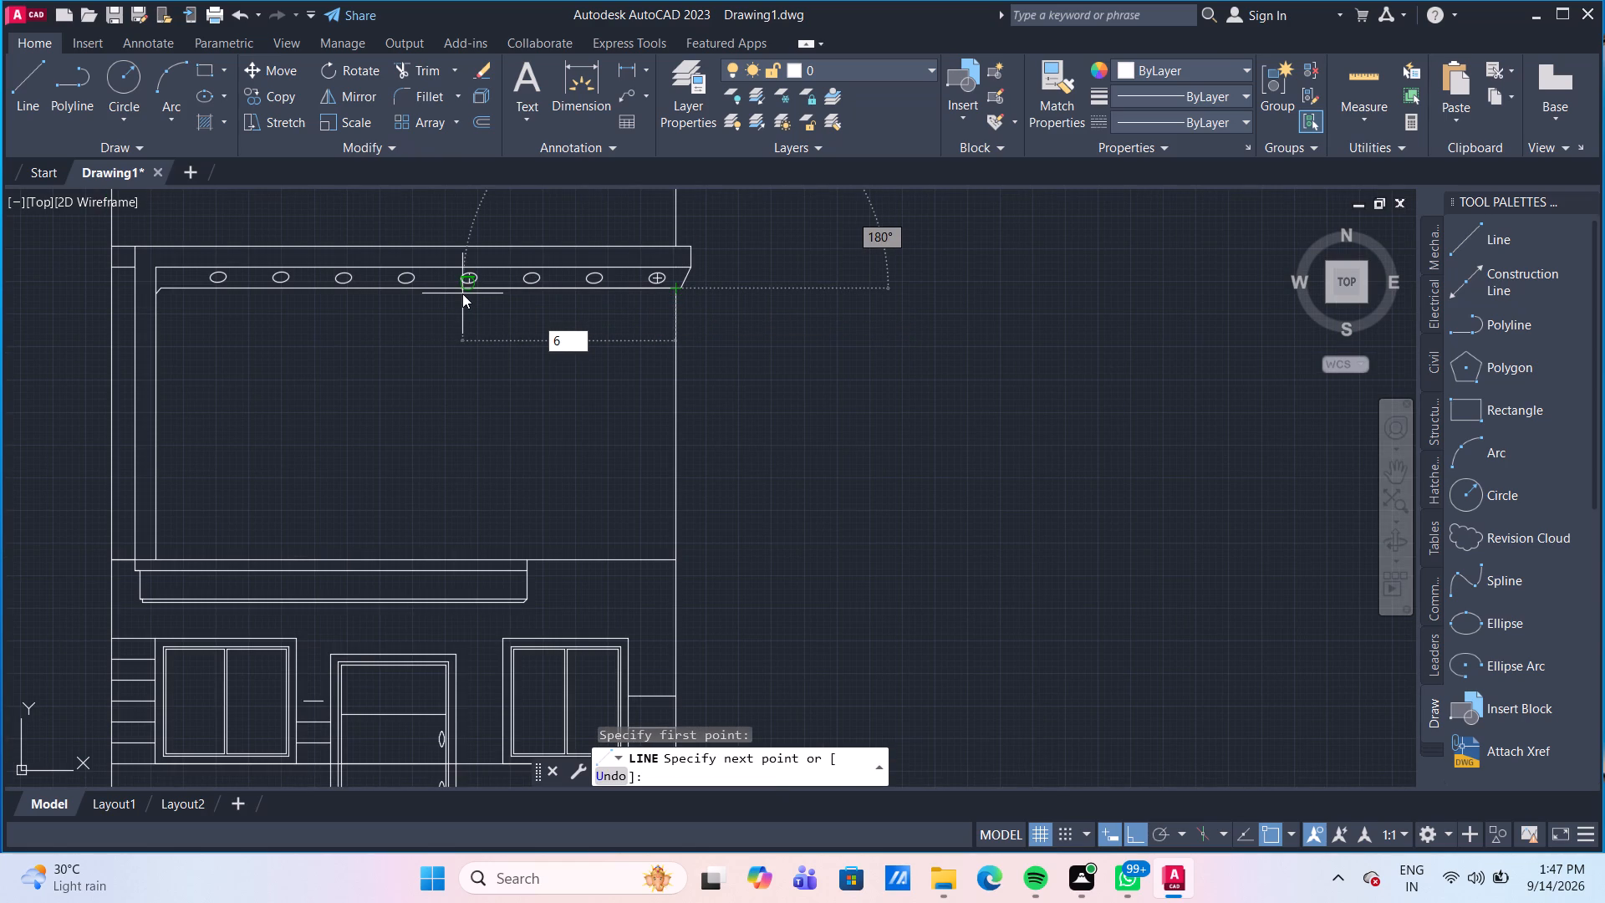
{"action": "key", "text": "apostrophe"}
{"action": "key", "text": "Return"}
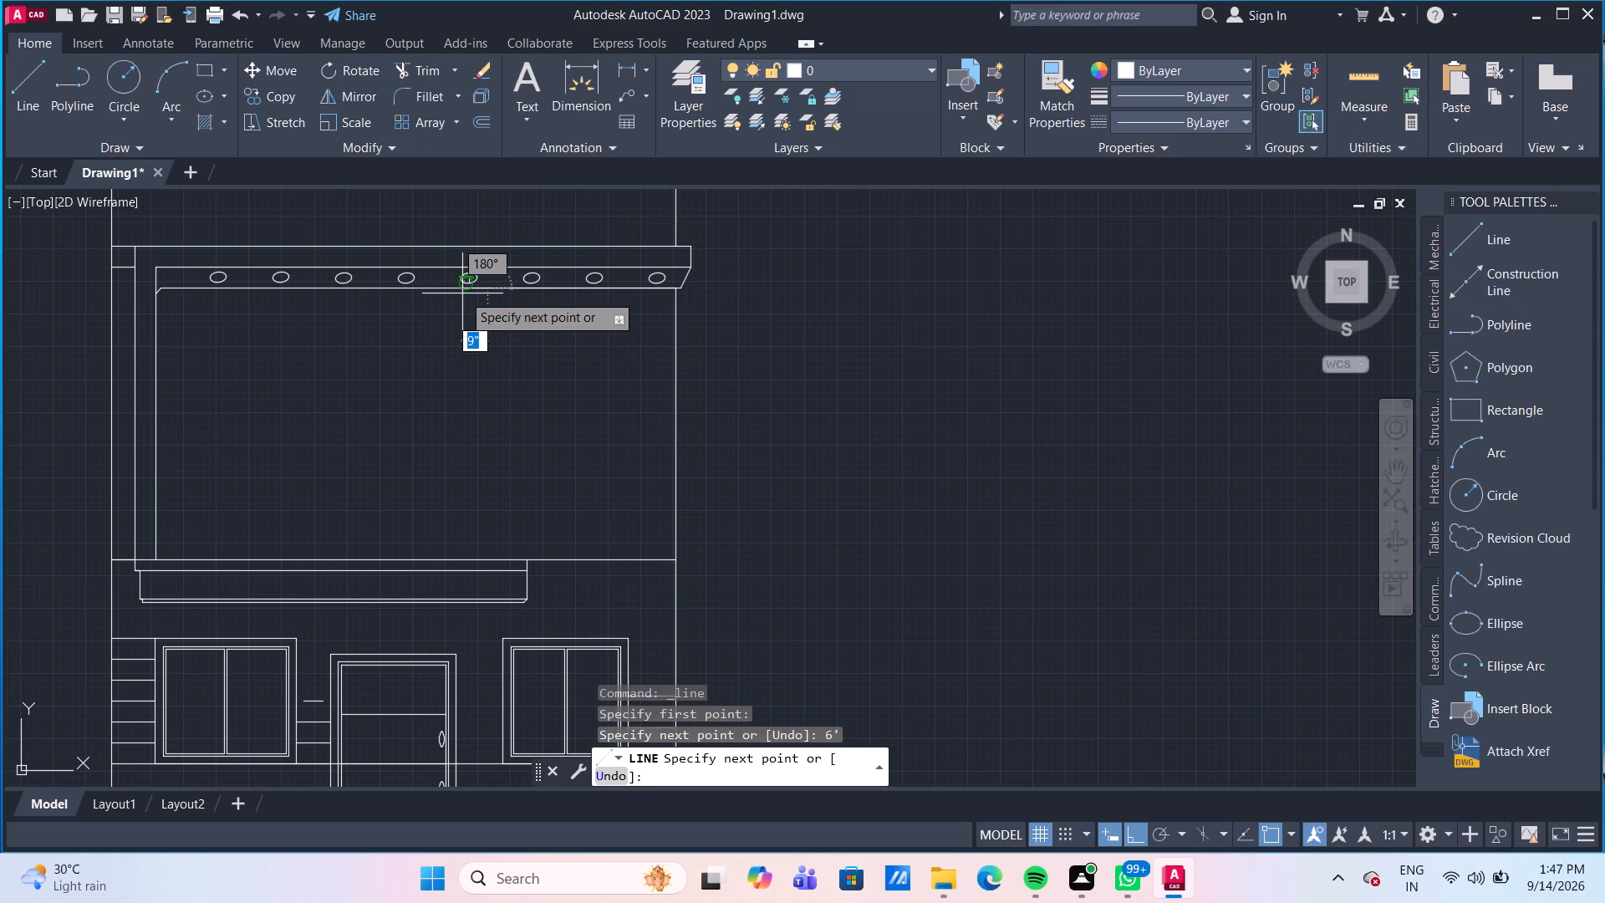
{"action": "left_click", "coordinate": [489, 567]}
{"action": "key", "text": "Return"}
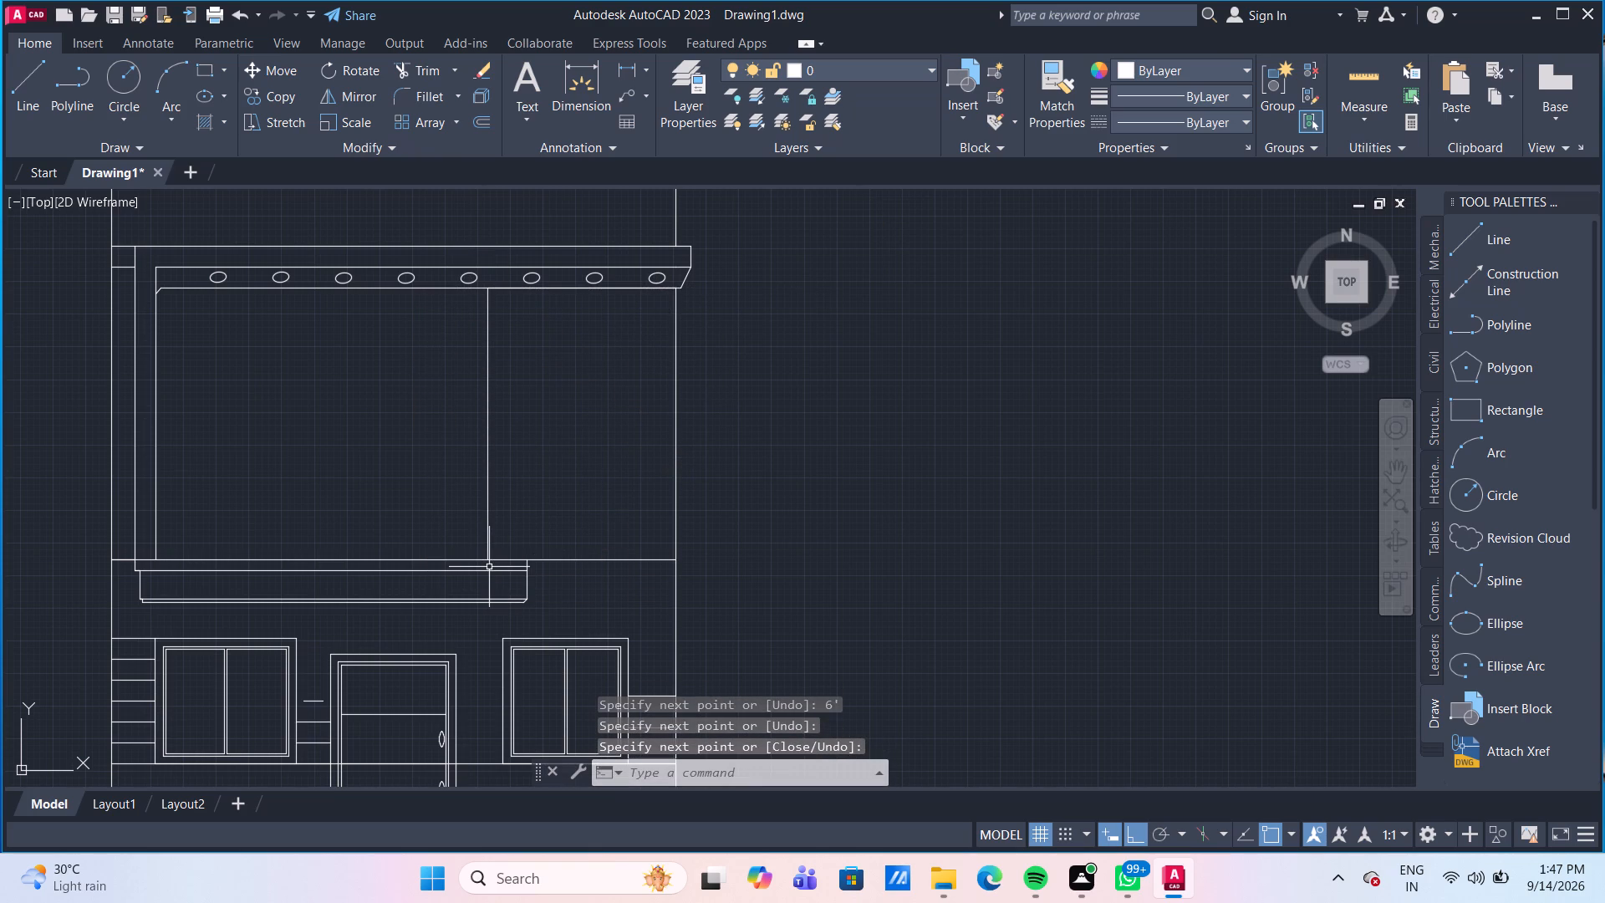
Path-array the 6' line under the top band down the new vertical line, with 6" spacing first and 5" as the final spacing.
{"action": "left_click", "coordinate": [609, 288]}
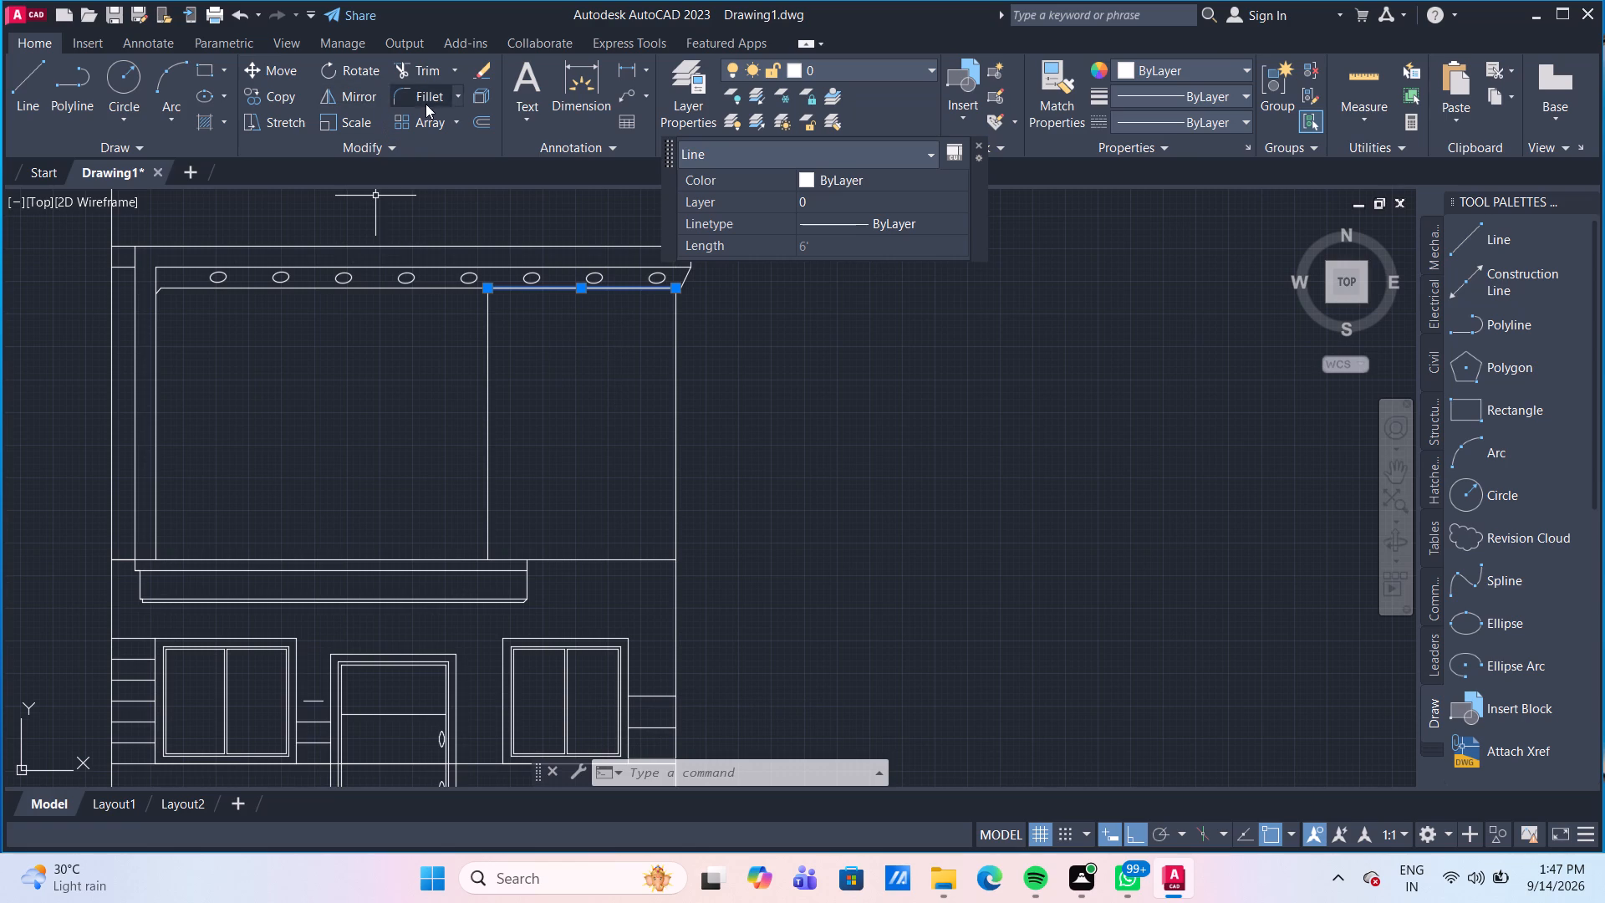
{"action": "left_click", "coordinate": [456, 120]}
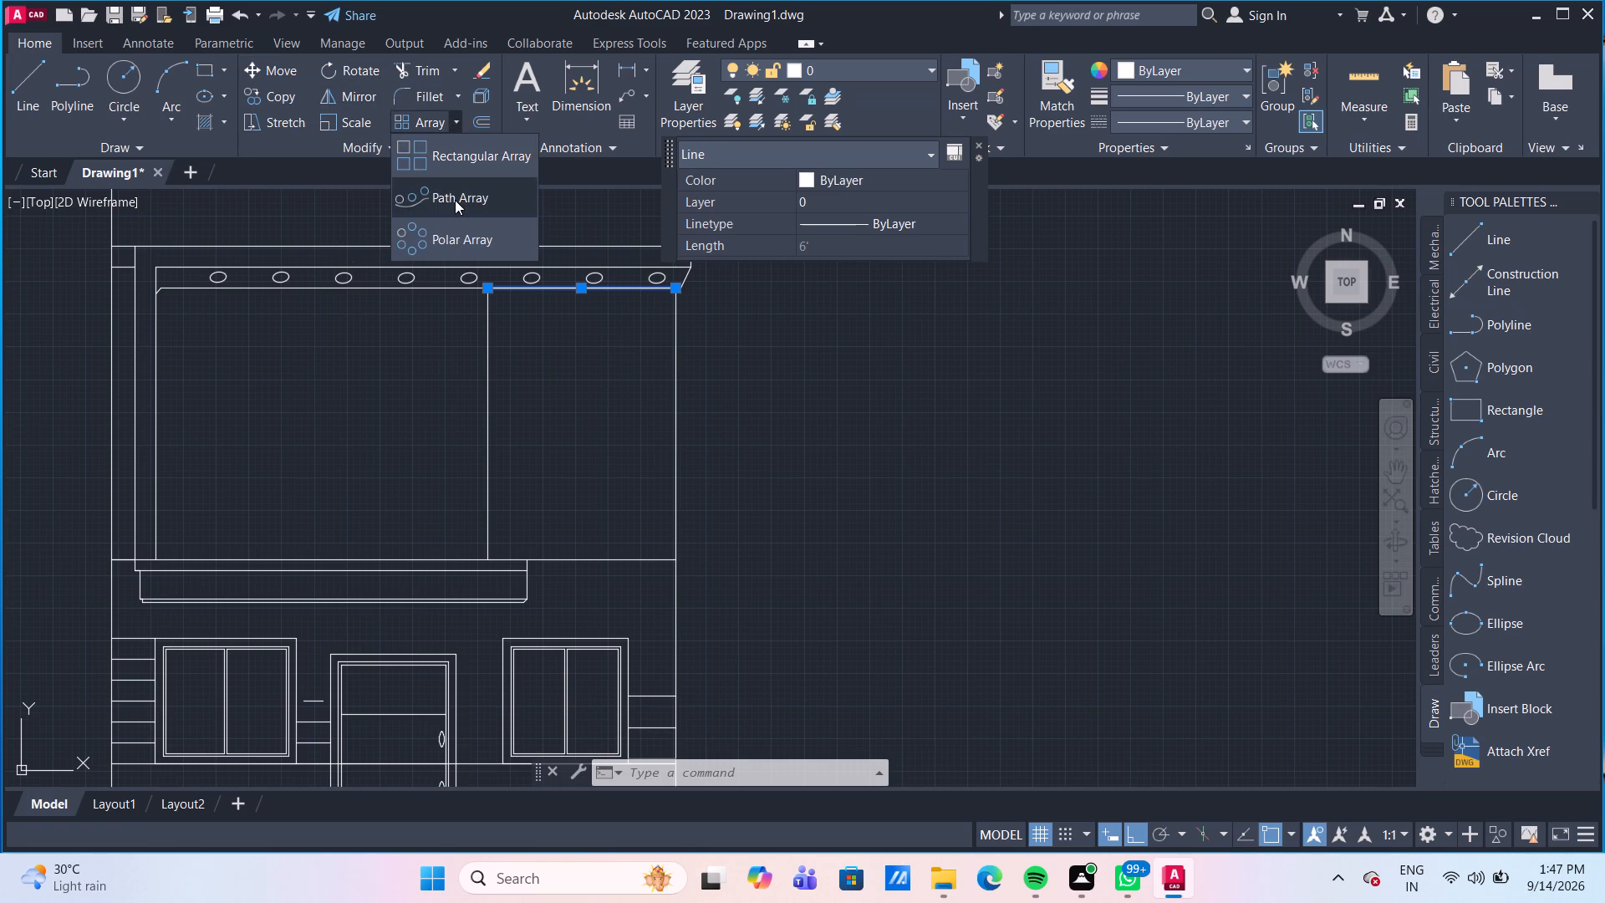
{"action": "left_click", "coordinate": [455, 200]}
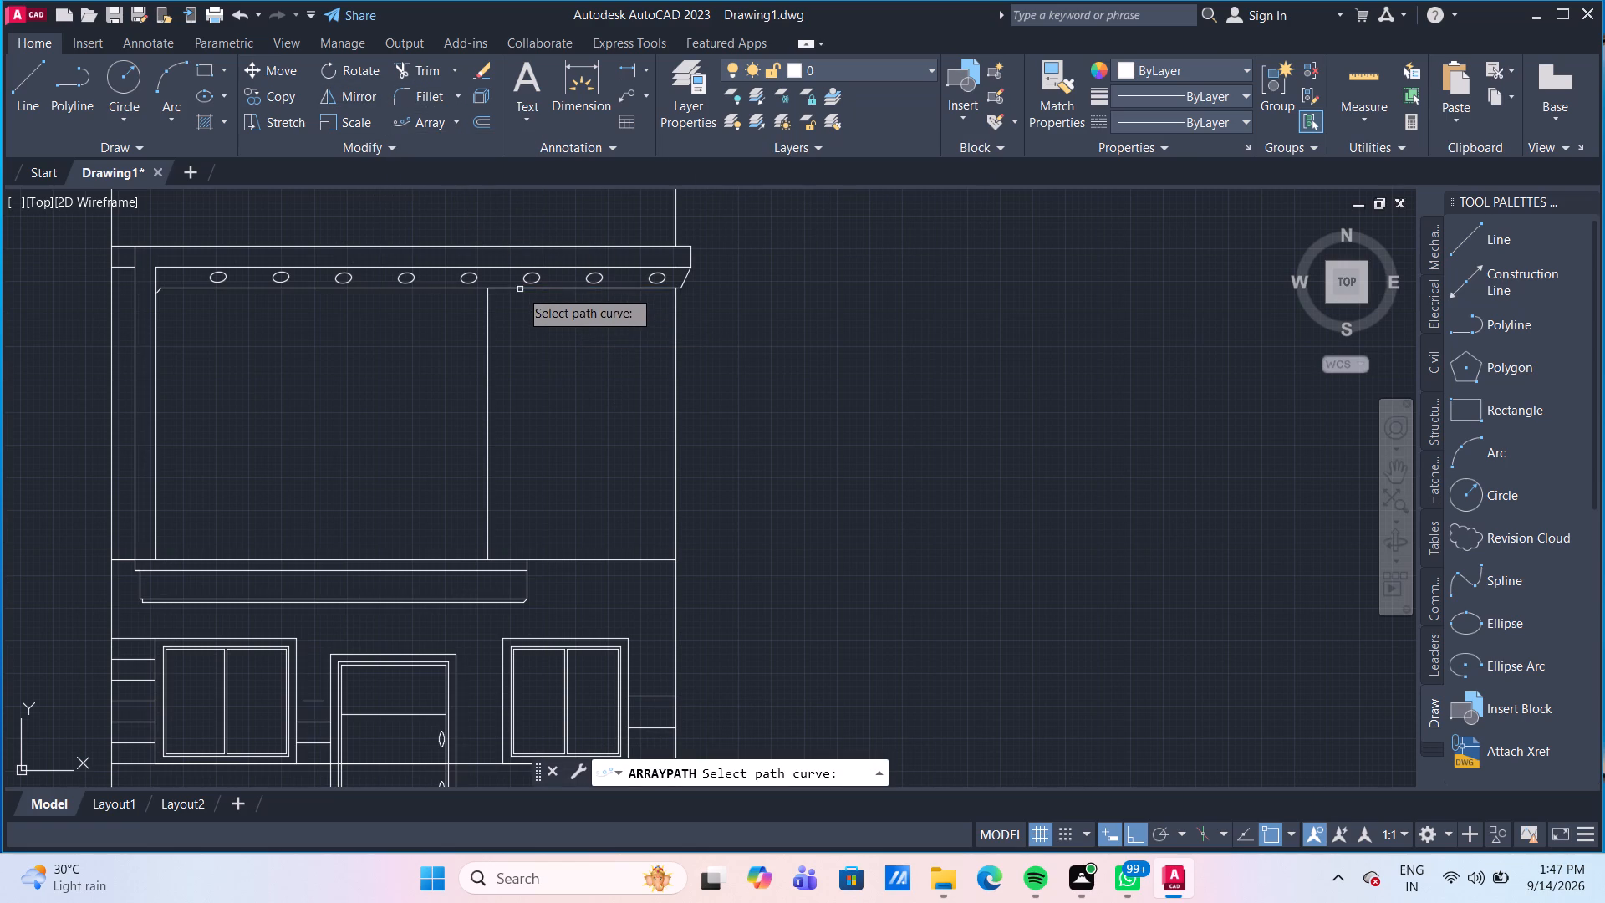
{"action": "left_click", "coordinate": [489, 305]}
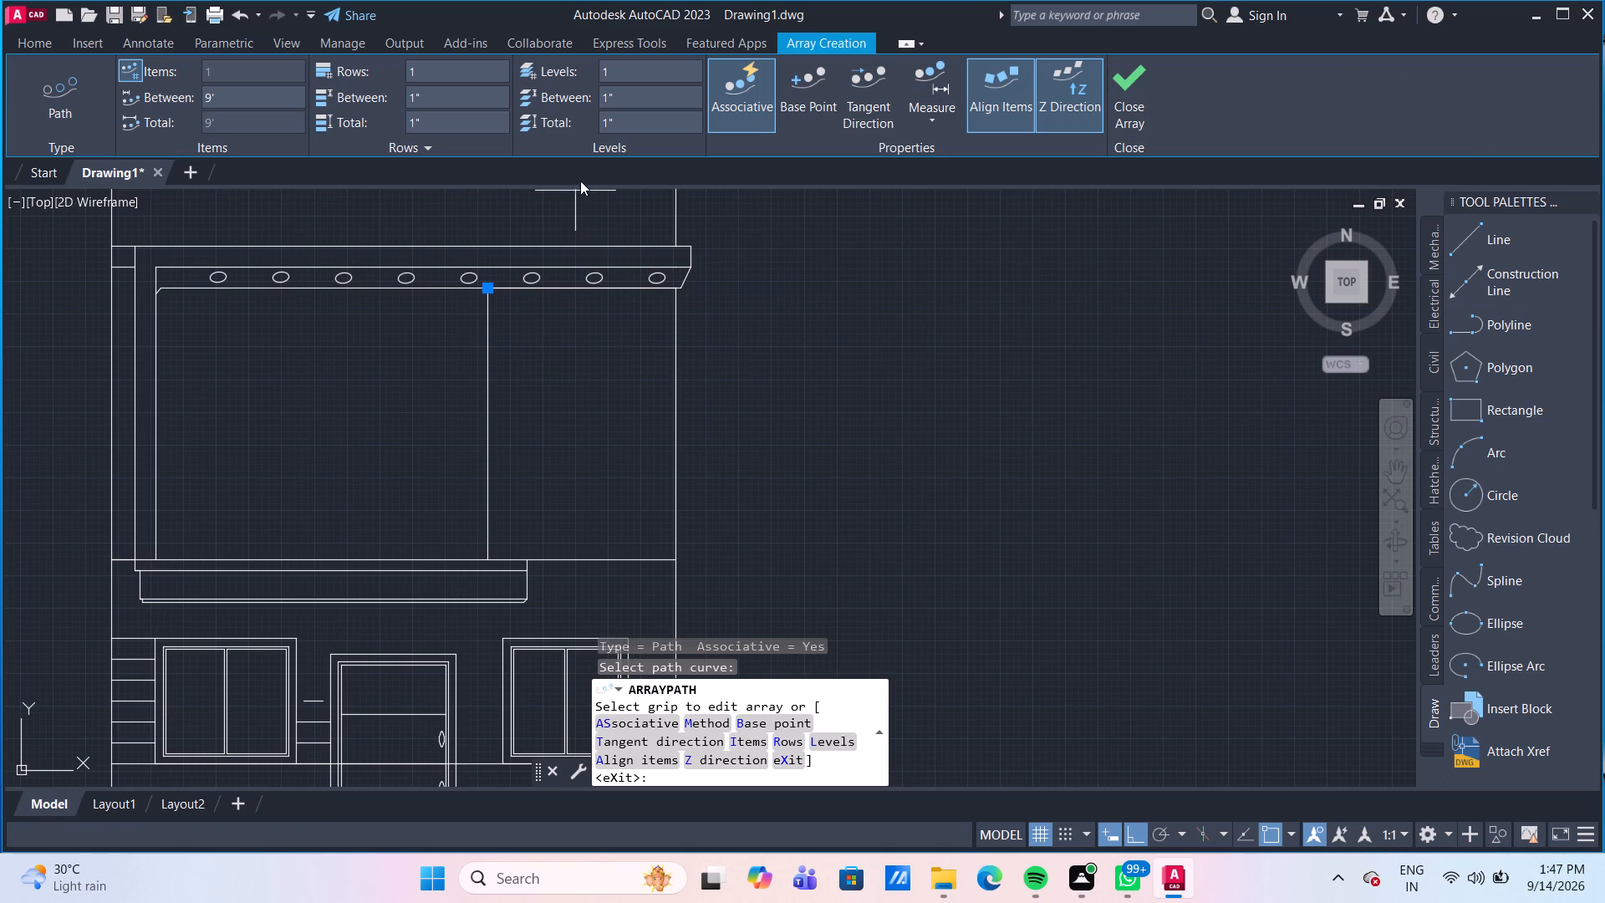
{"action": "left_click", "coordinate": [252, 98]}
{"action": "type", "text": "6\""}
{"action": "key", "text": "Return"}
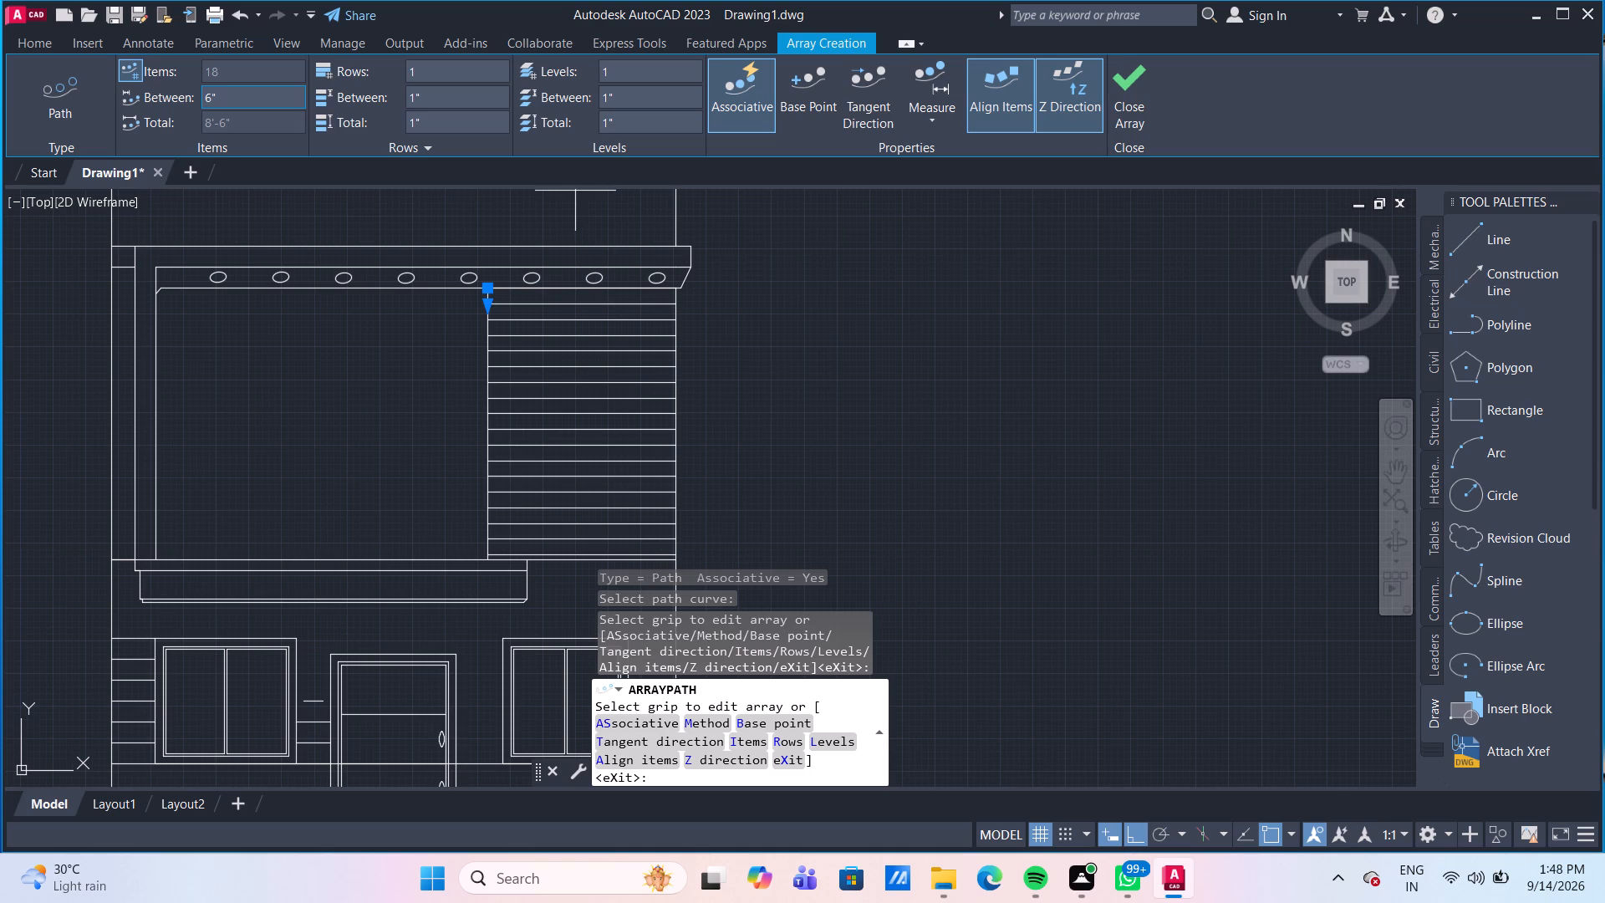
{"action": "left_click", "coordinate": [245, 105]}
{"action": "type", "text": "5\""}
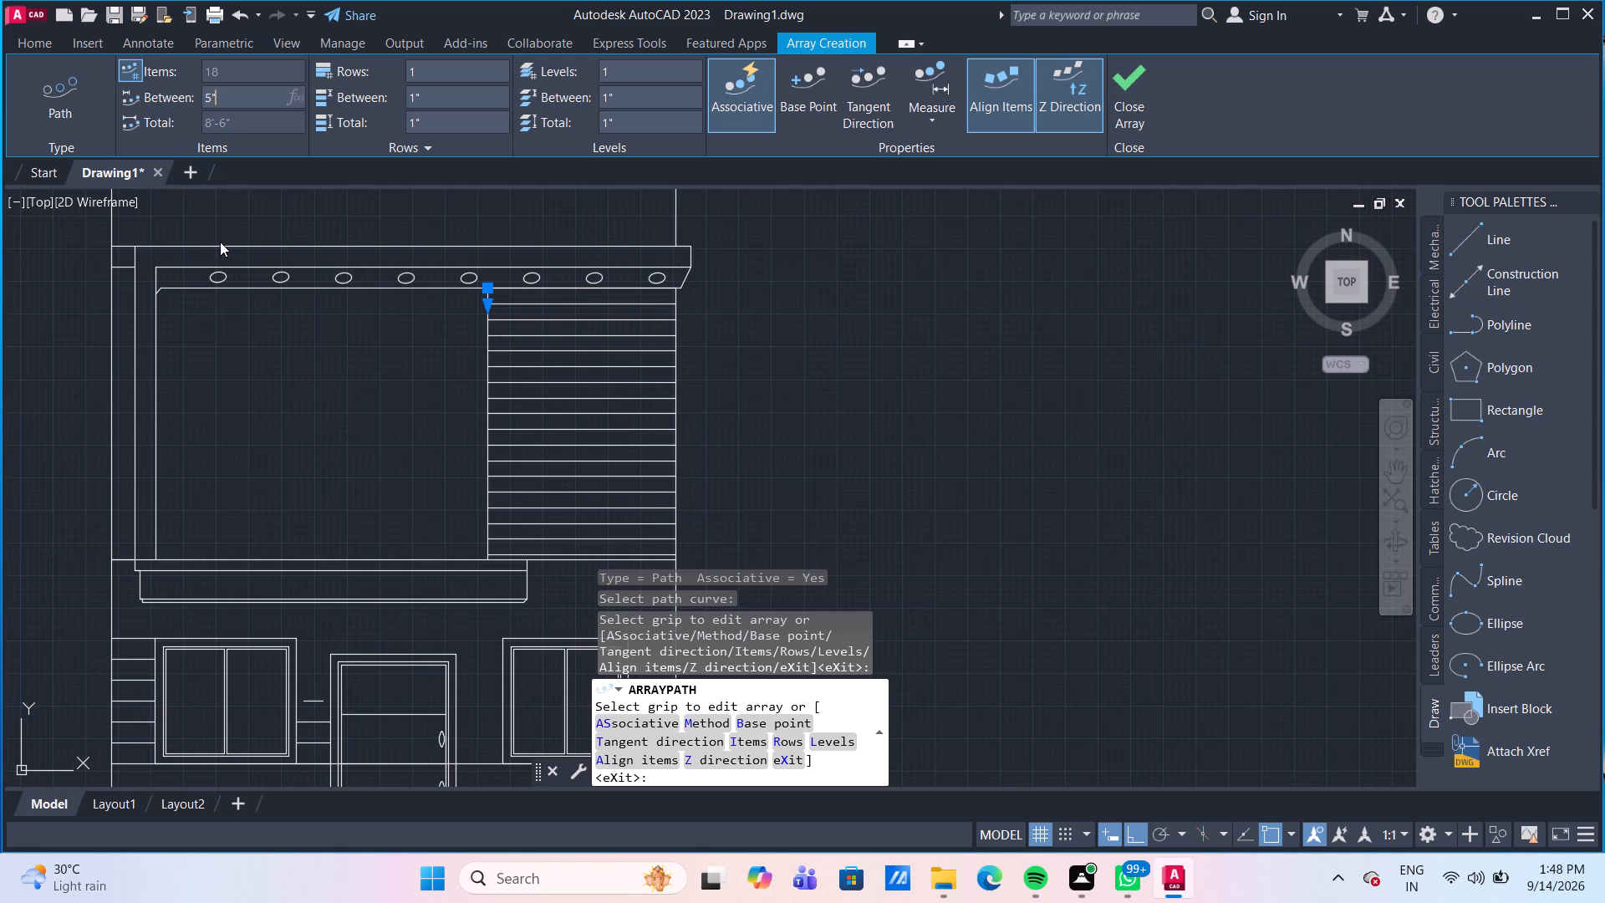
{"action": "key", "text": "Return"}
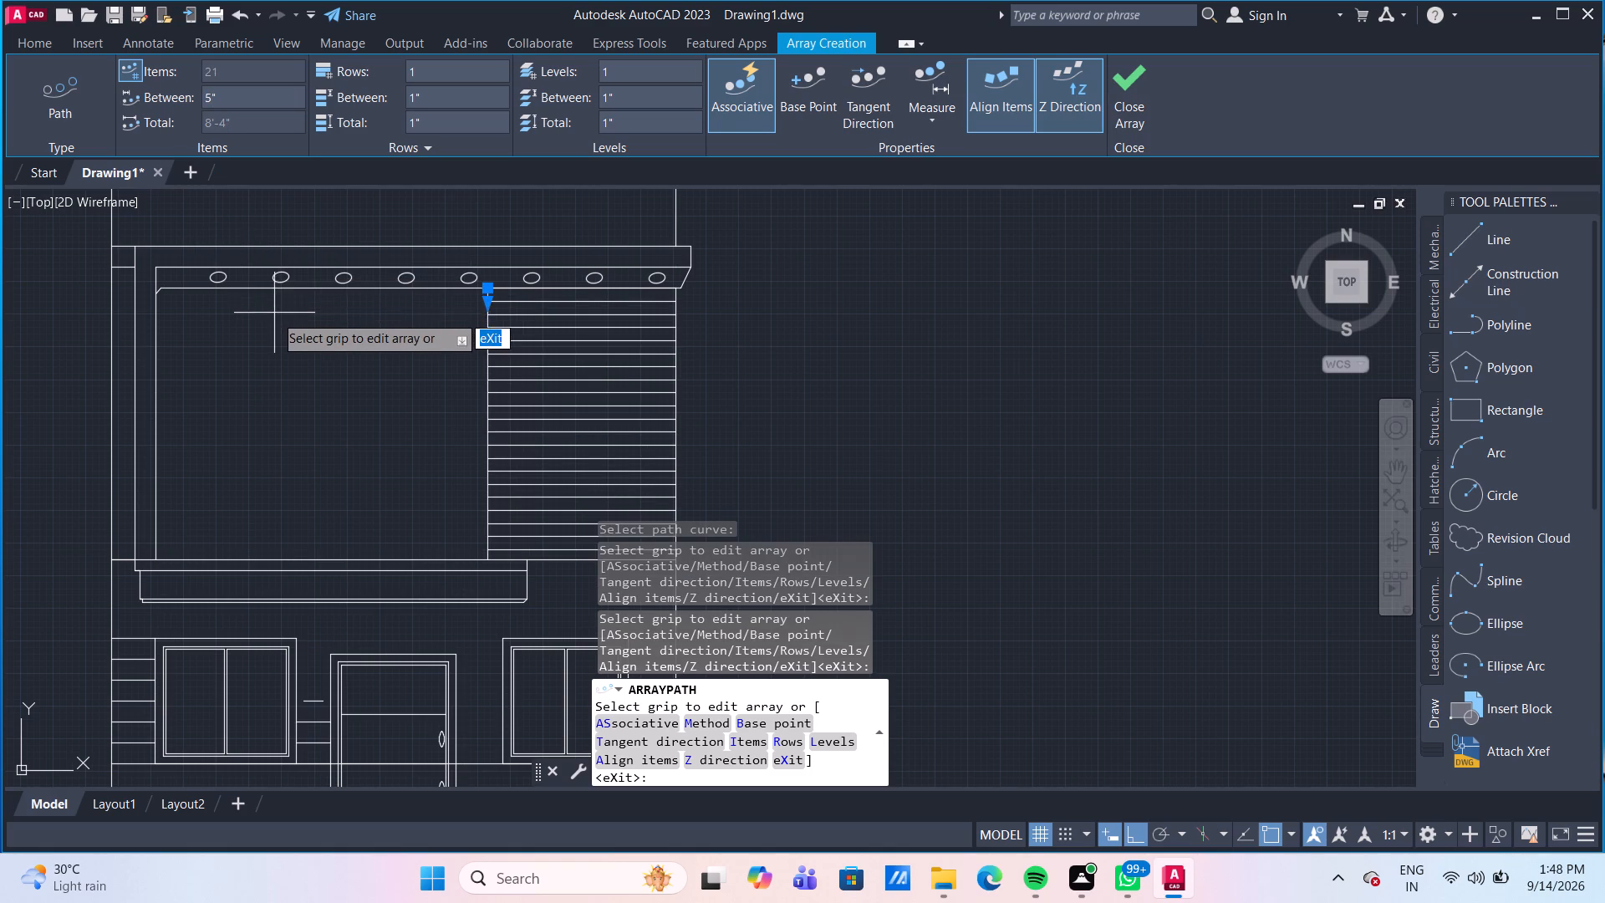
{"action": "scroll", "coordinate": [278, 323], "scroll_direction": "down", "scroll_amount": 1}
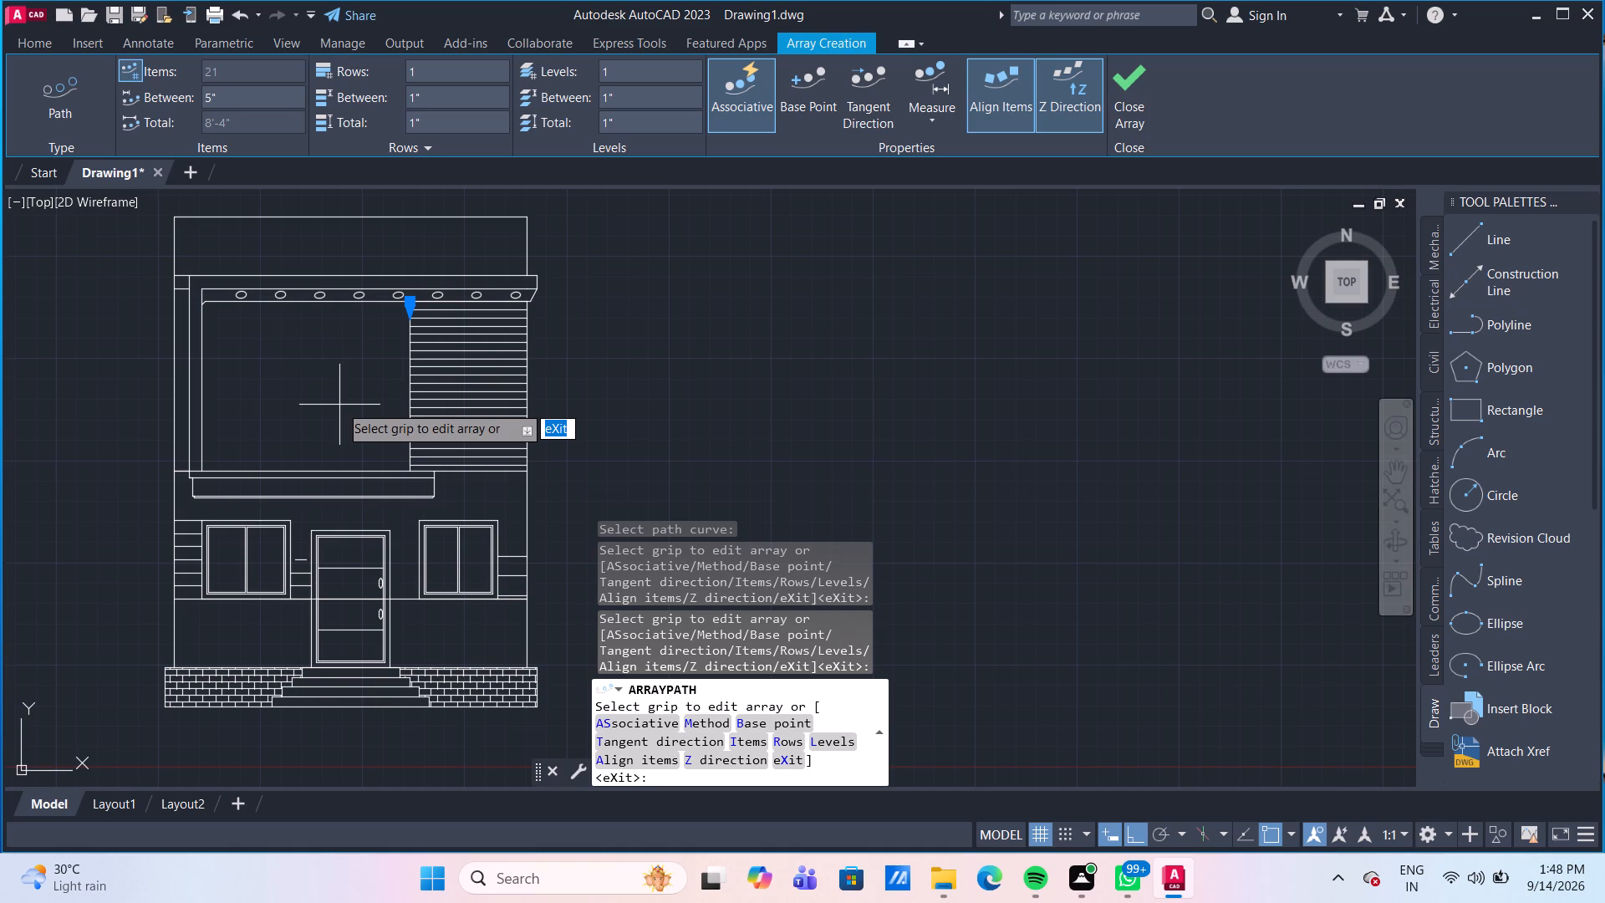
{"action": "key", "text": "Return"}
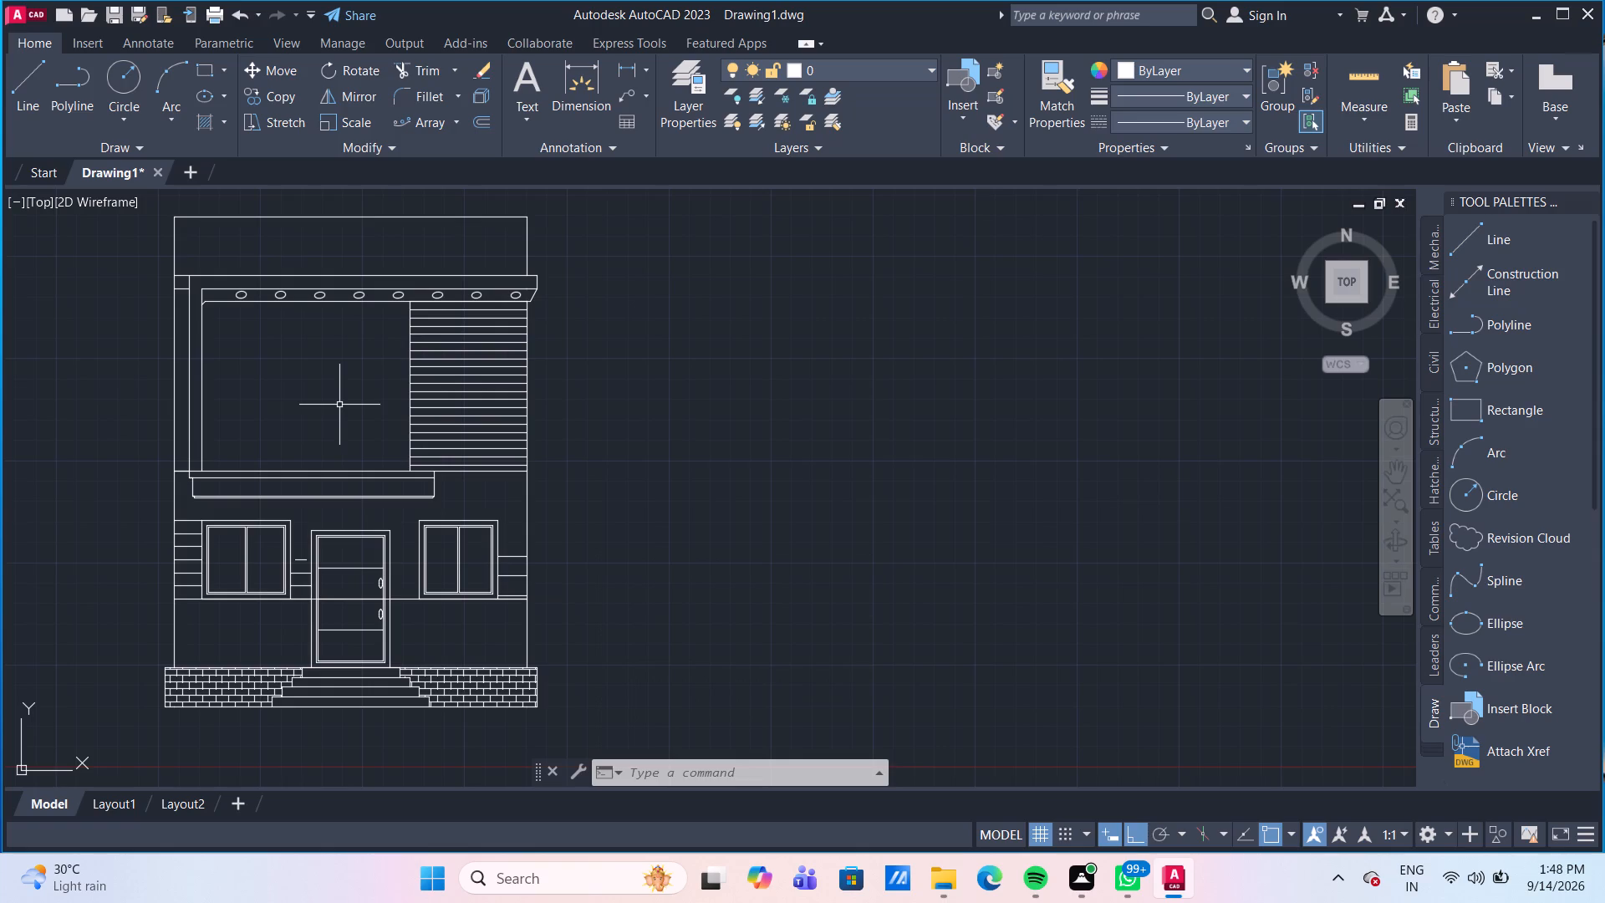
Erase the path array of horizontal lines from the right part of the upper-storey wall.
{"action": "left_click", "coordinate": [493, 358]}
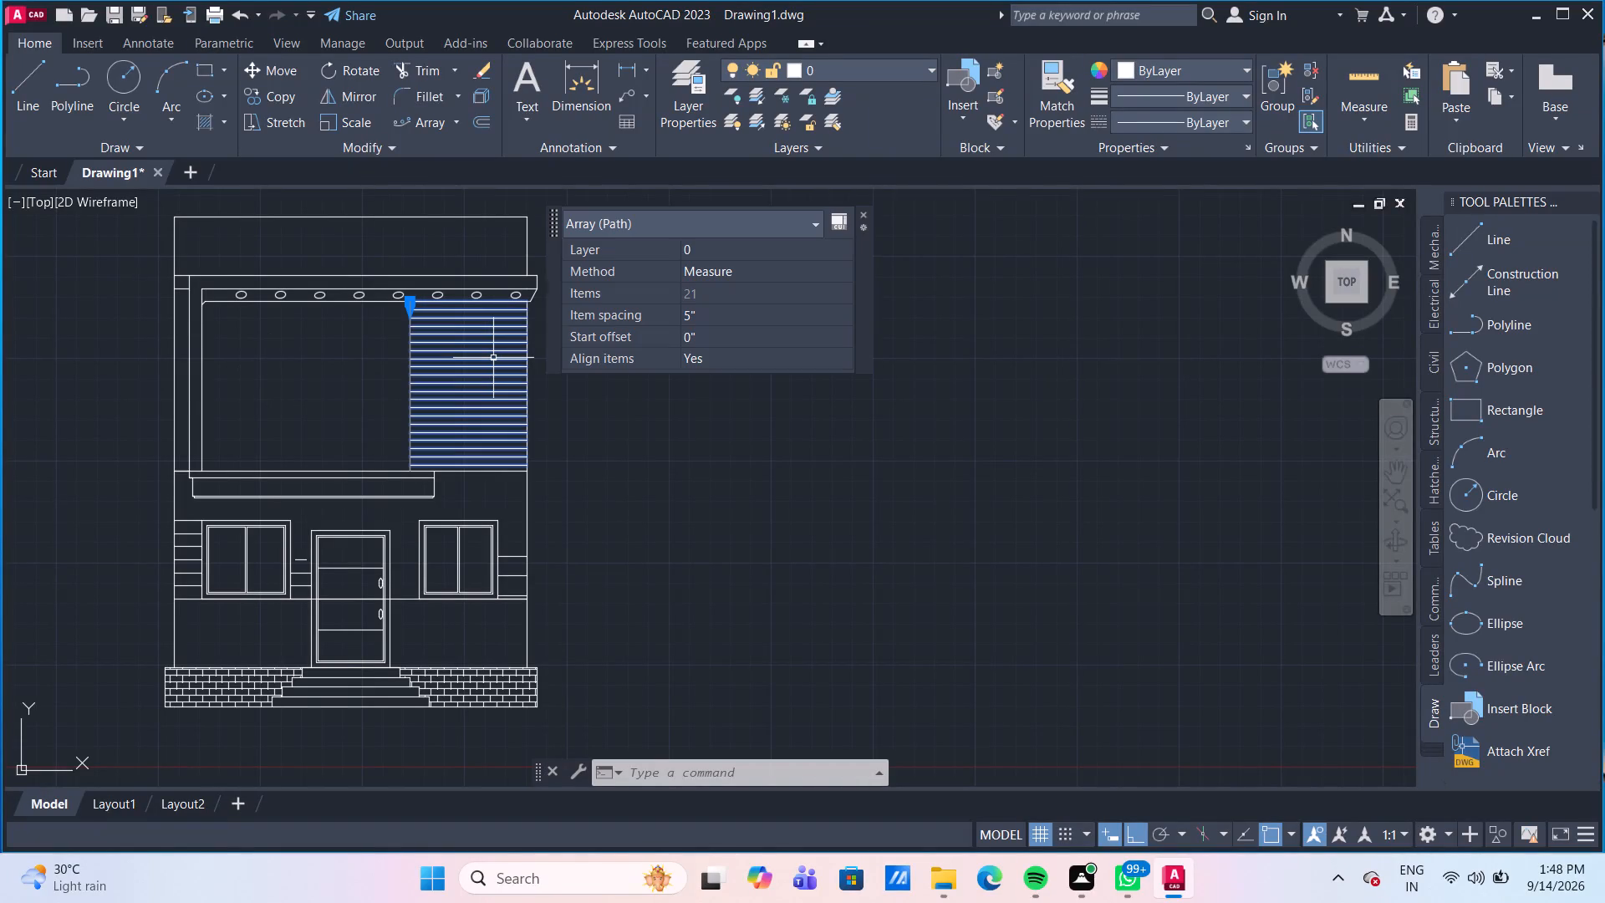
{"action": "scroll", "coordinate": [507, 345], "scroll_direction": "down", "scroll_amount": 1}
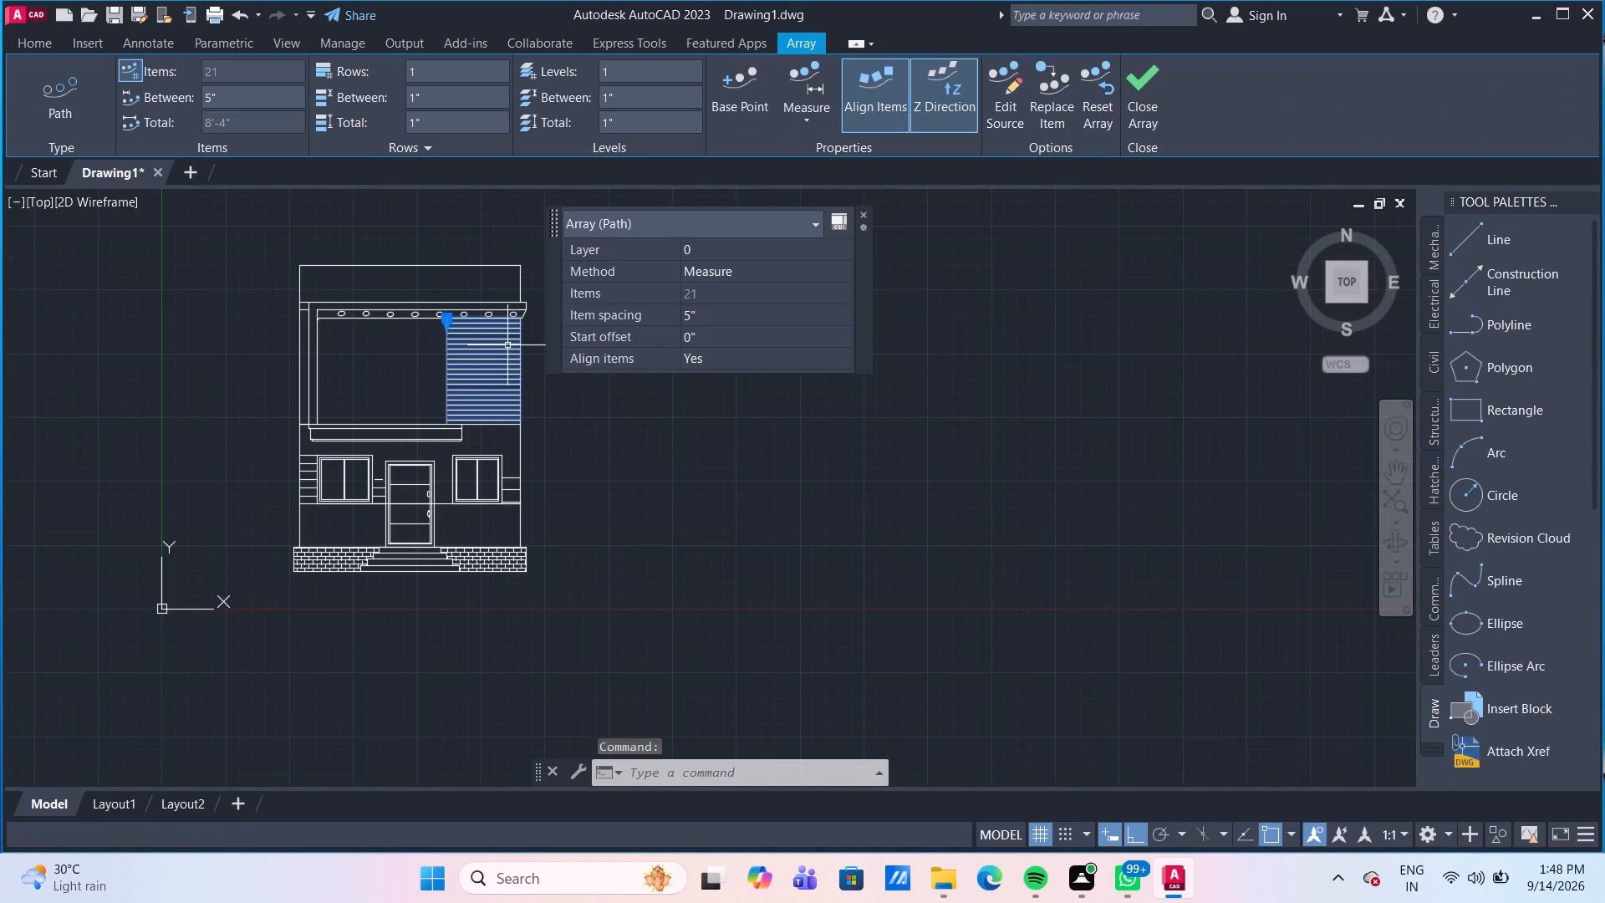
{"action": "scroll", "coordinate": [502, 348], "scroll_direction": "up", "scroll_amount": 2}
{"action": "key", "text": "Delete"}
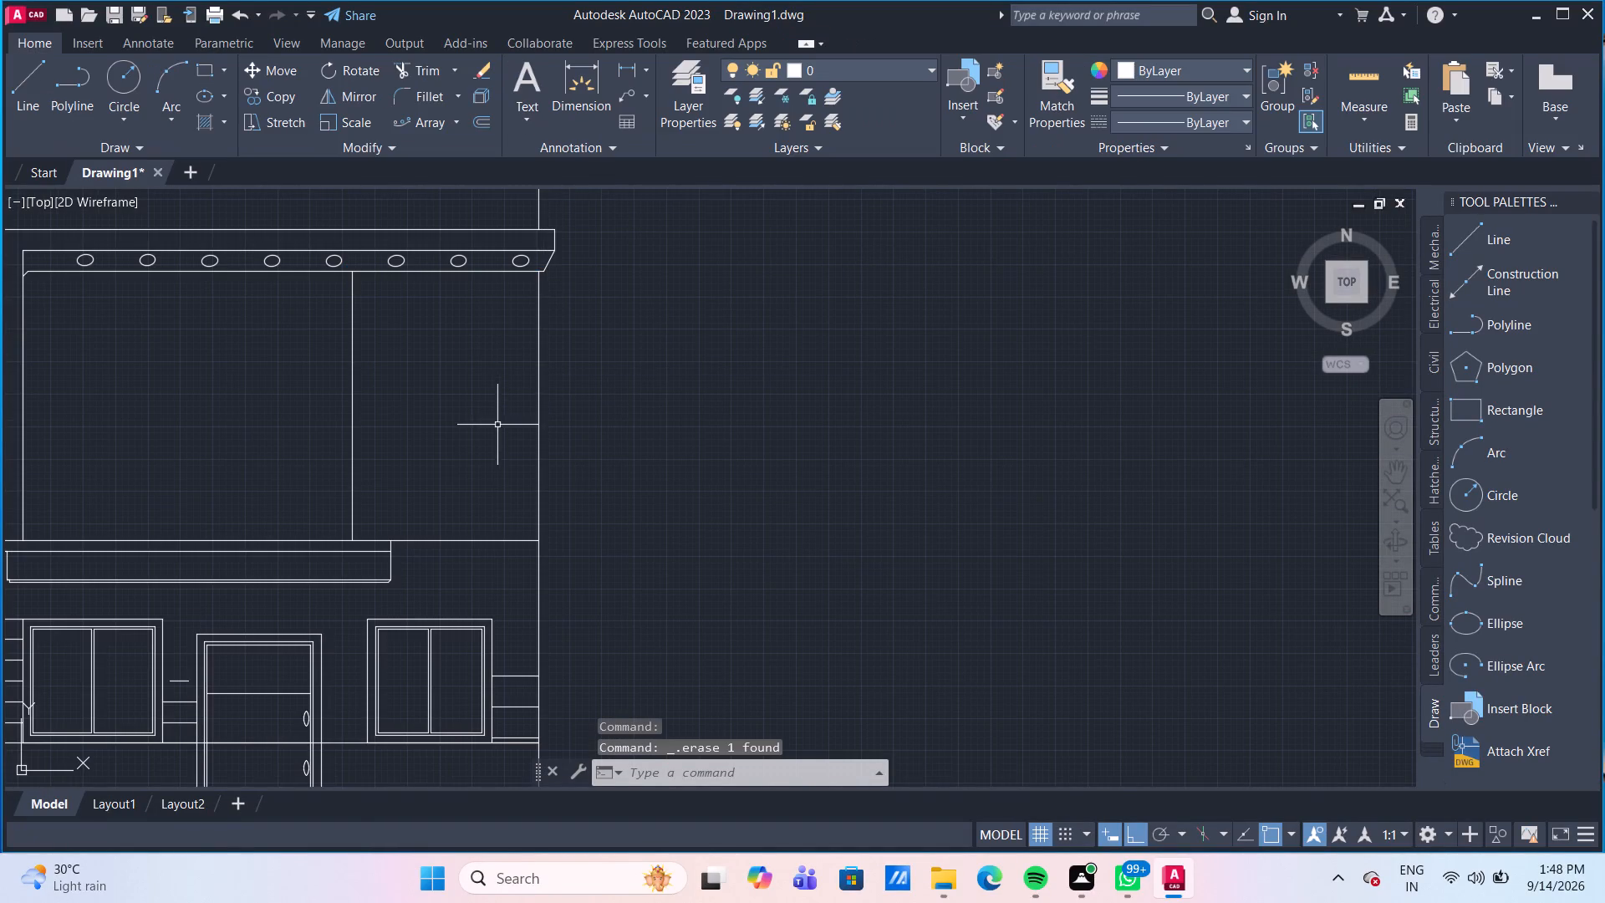
Draw a 6' horizontal line along the upper-floor line, from the foot of the new vertical line to the right wall.
{"action": "scroll", "coordinate": [447, 446], "scroll_direction": "up", "scroll_amount": 1}
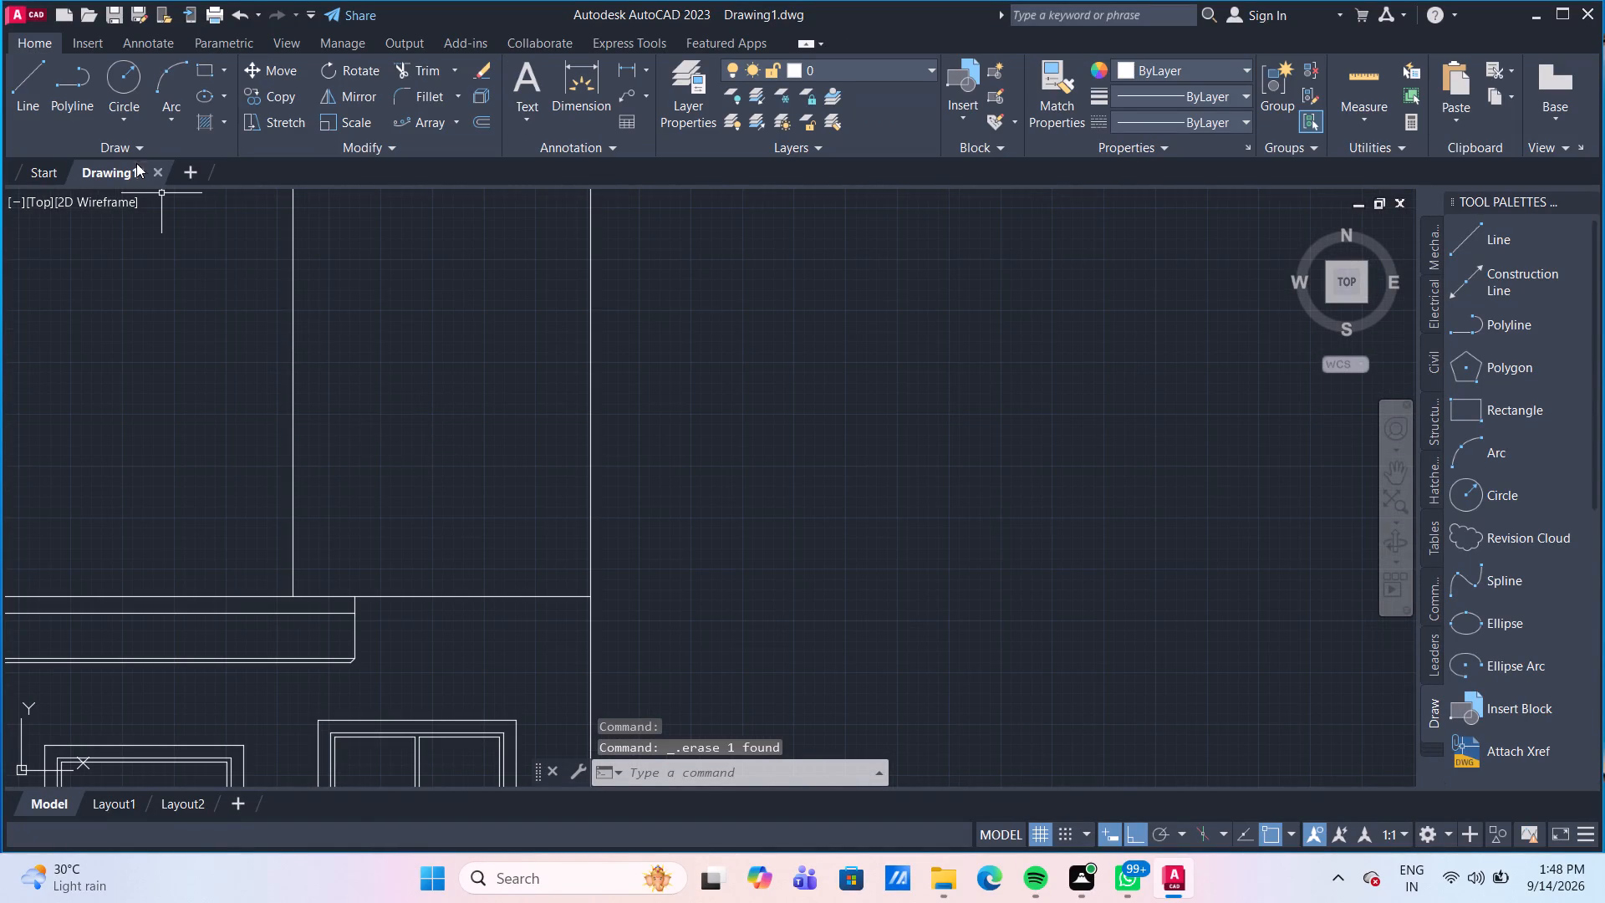
{"action": "left_click", "coordinate": [32, 88]}
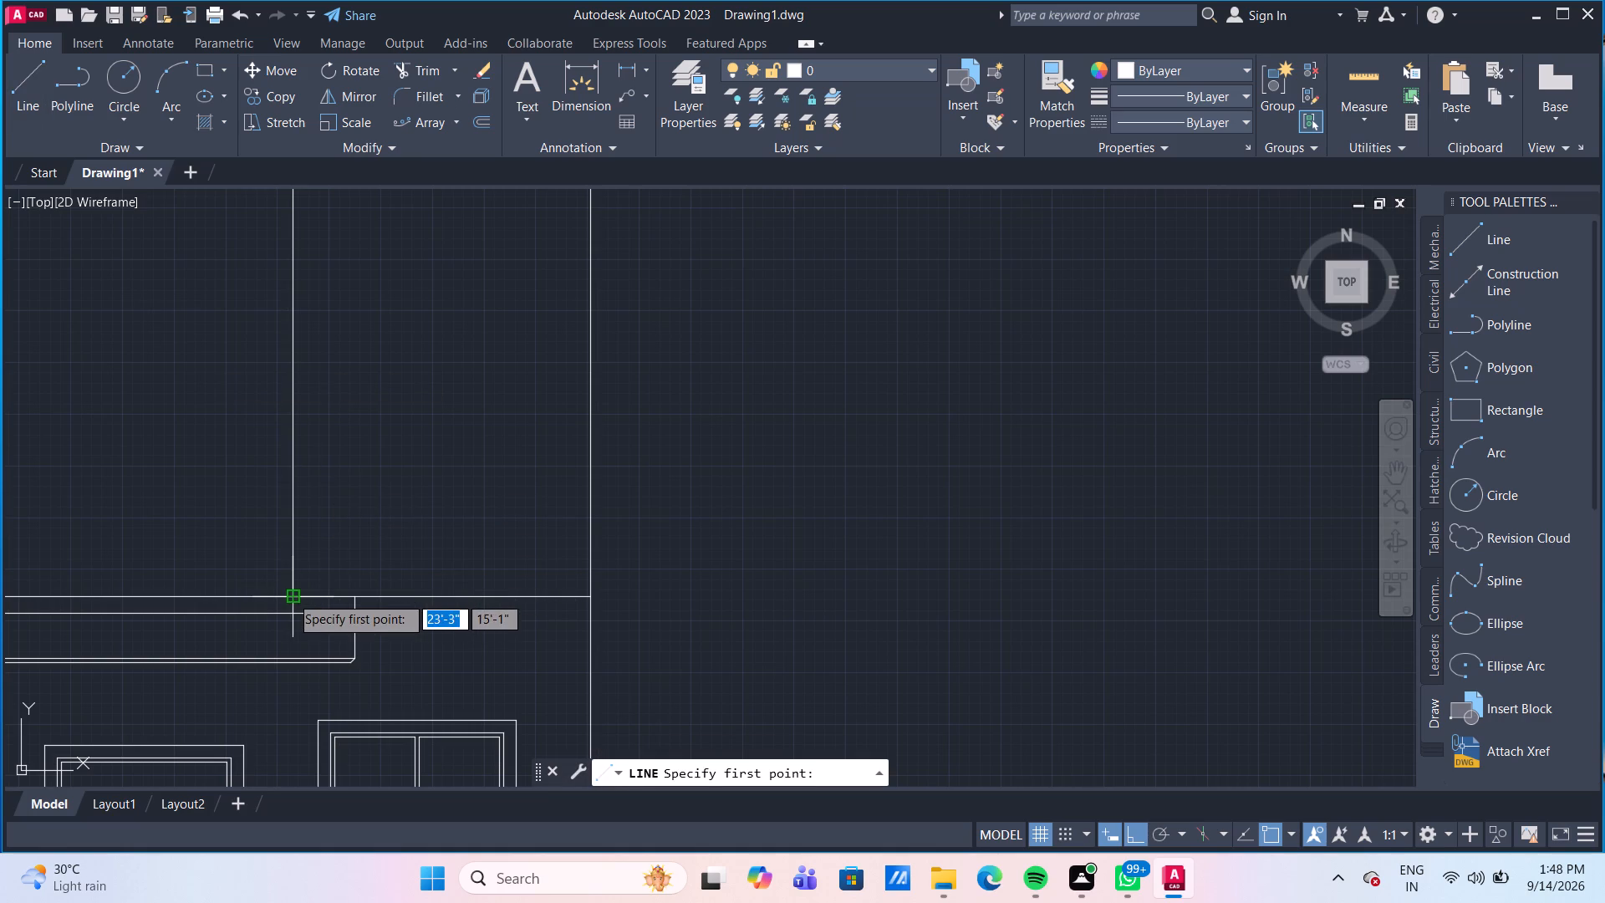
{"action": "left_click", "coordinate": [290, 595]}
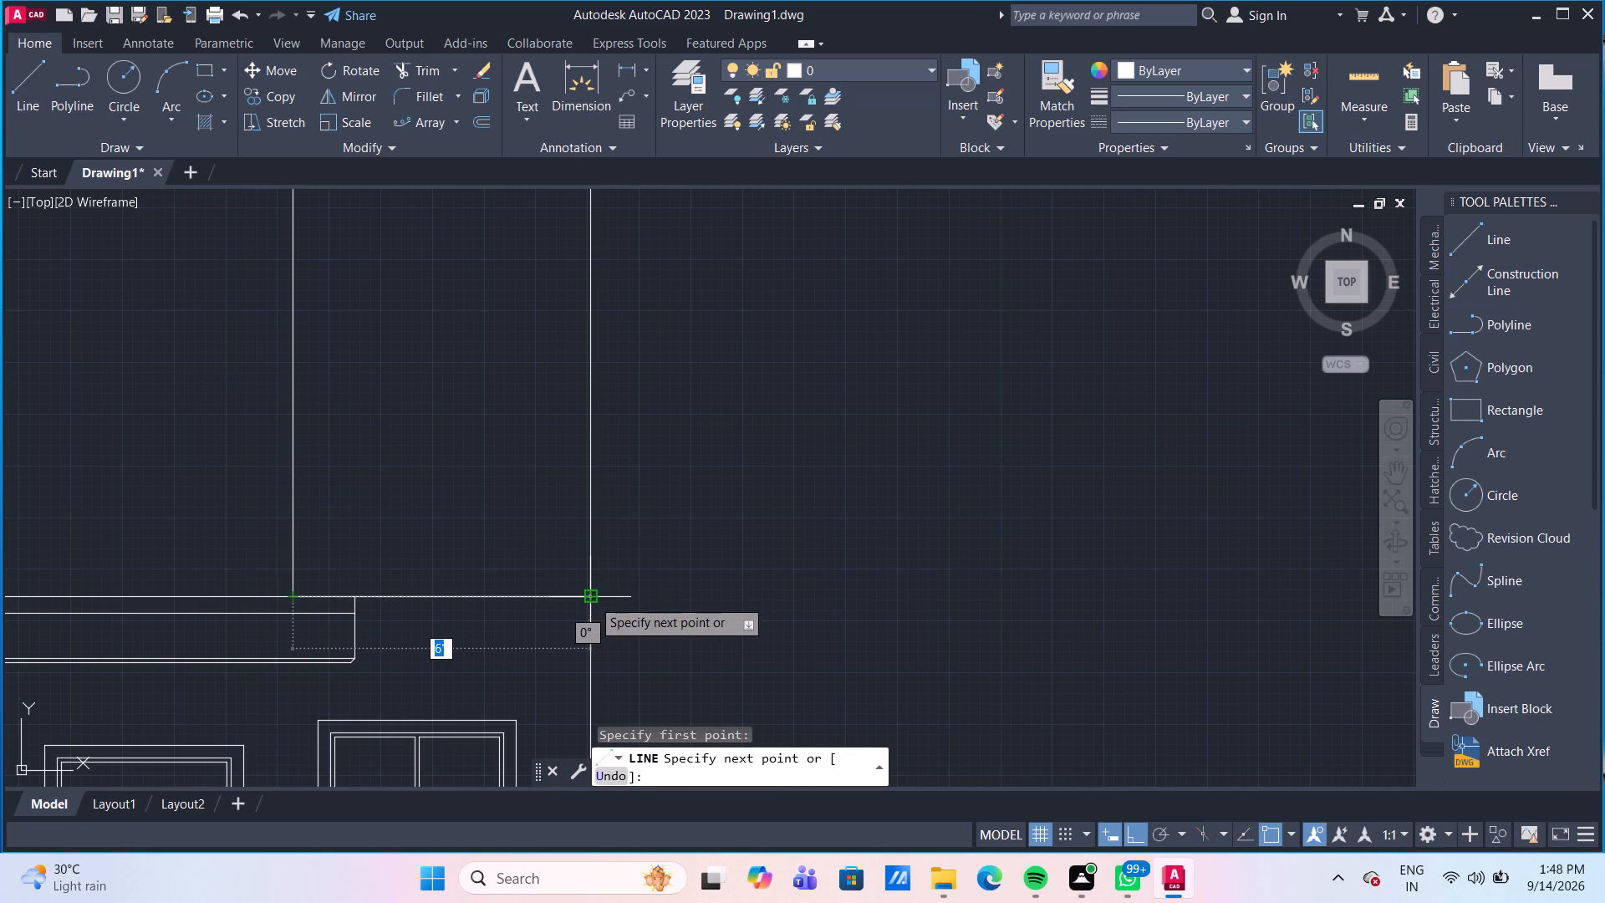
{"action": "left_click", "coordinate": [592, 599]}
{"action": "key", "text": "Return"}
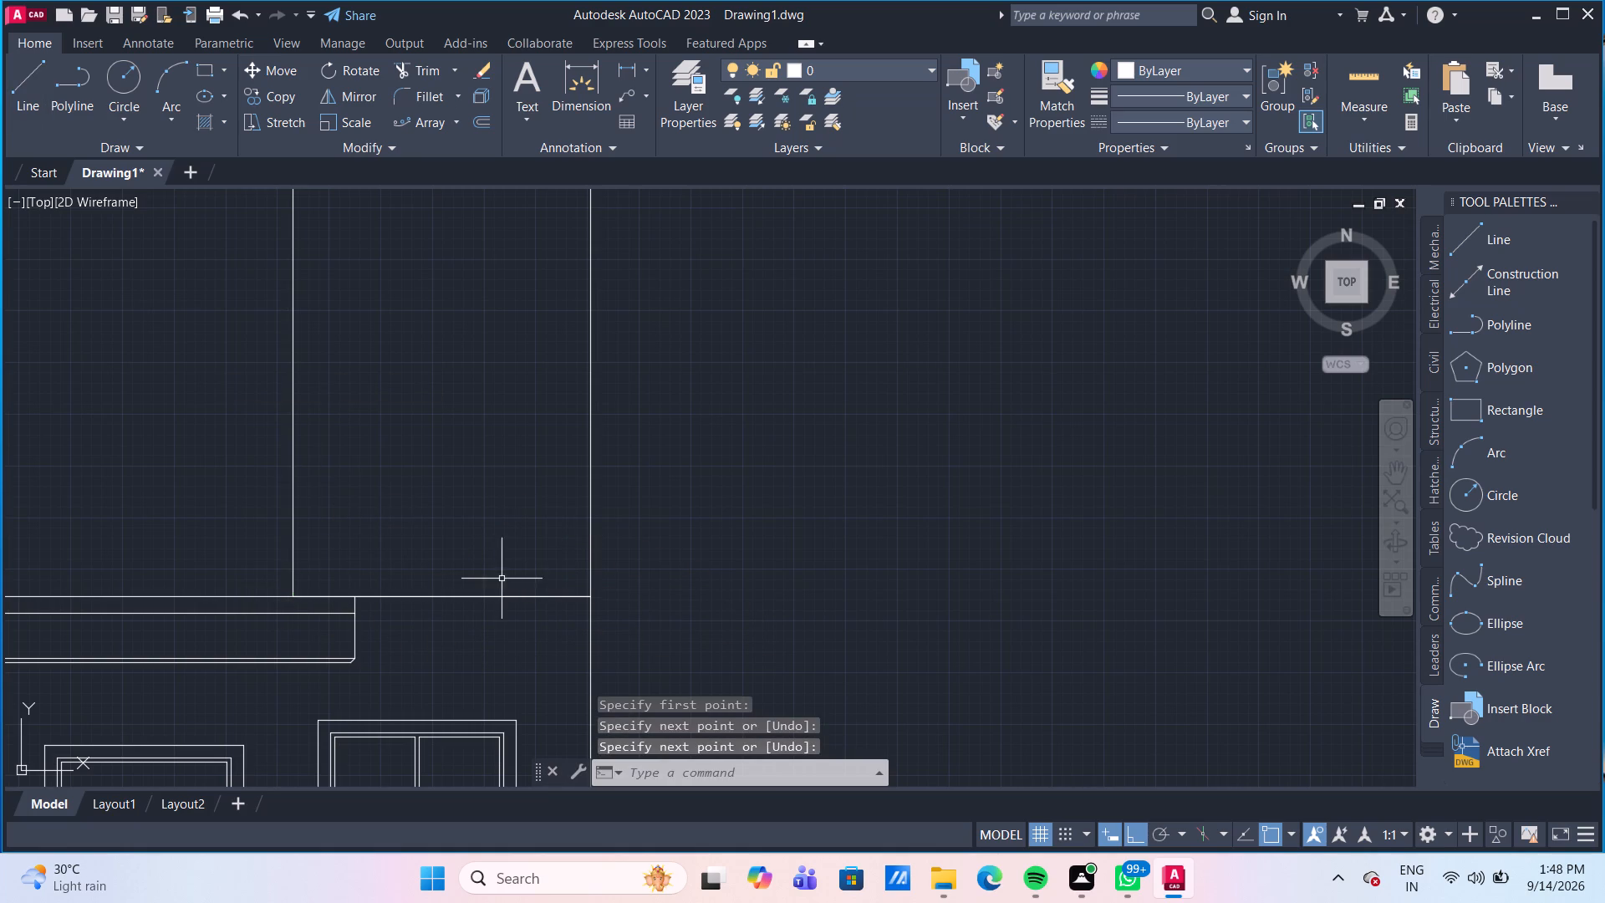
Path-array the 6' base line up the vertical line at 6" spacing to fill the right part of the upper-storey wall.
{"action": "left_click", "coordinate": [419, 597]}
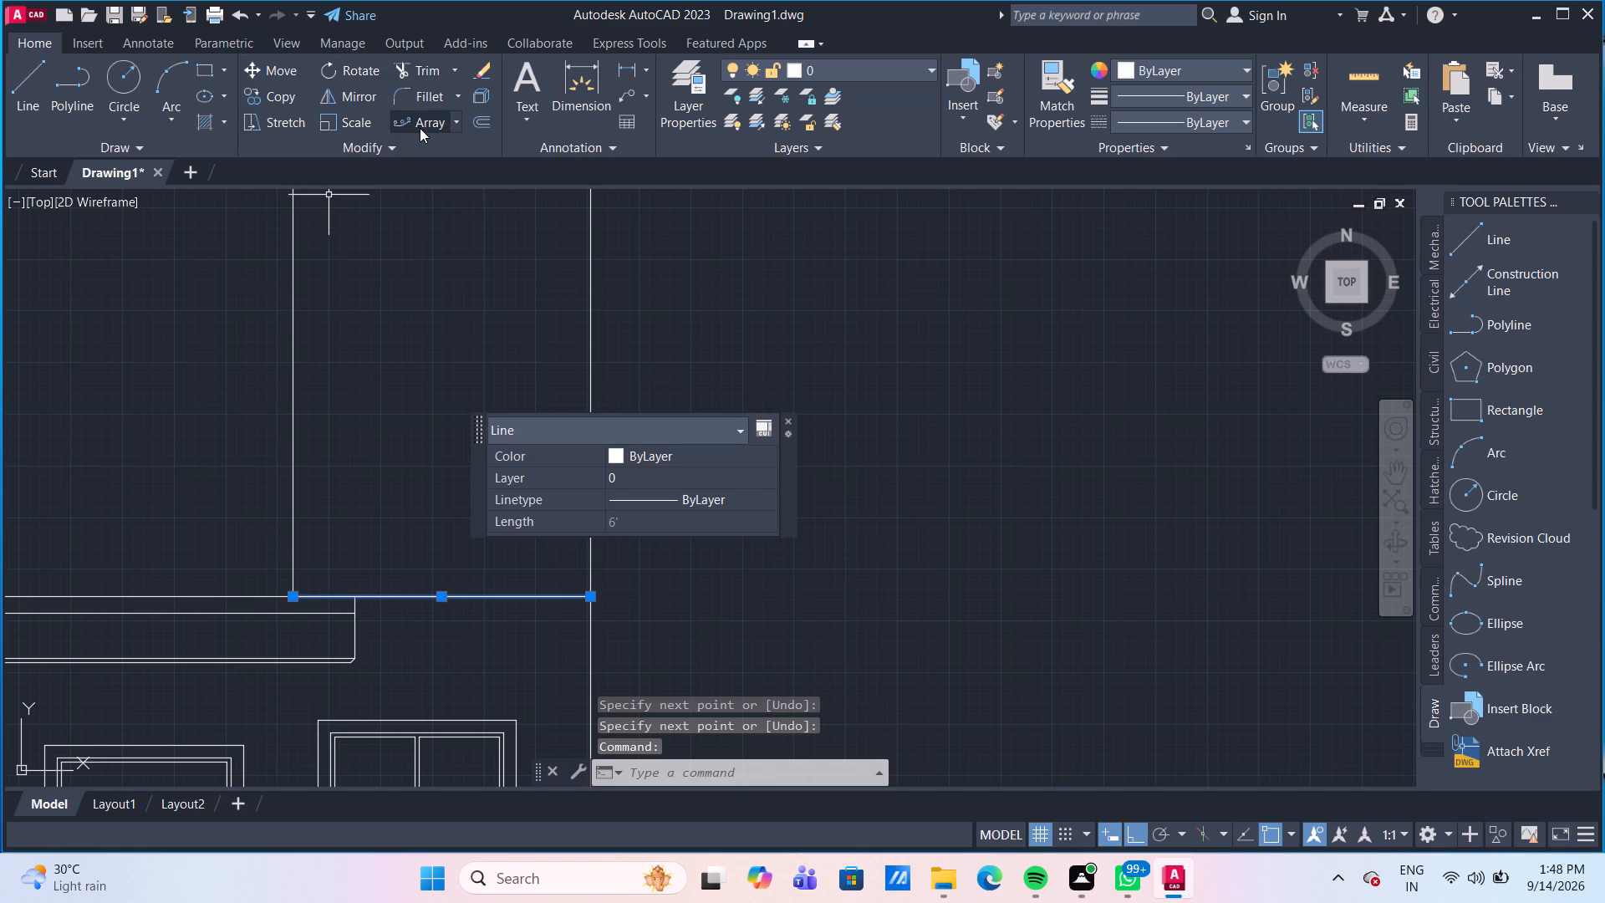
{"action": "left_click", "coordinate": [420, 128]}
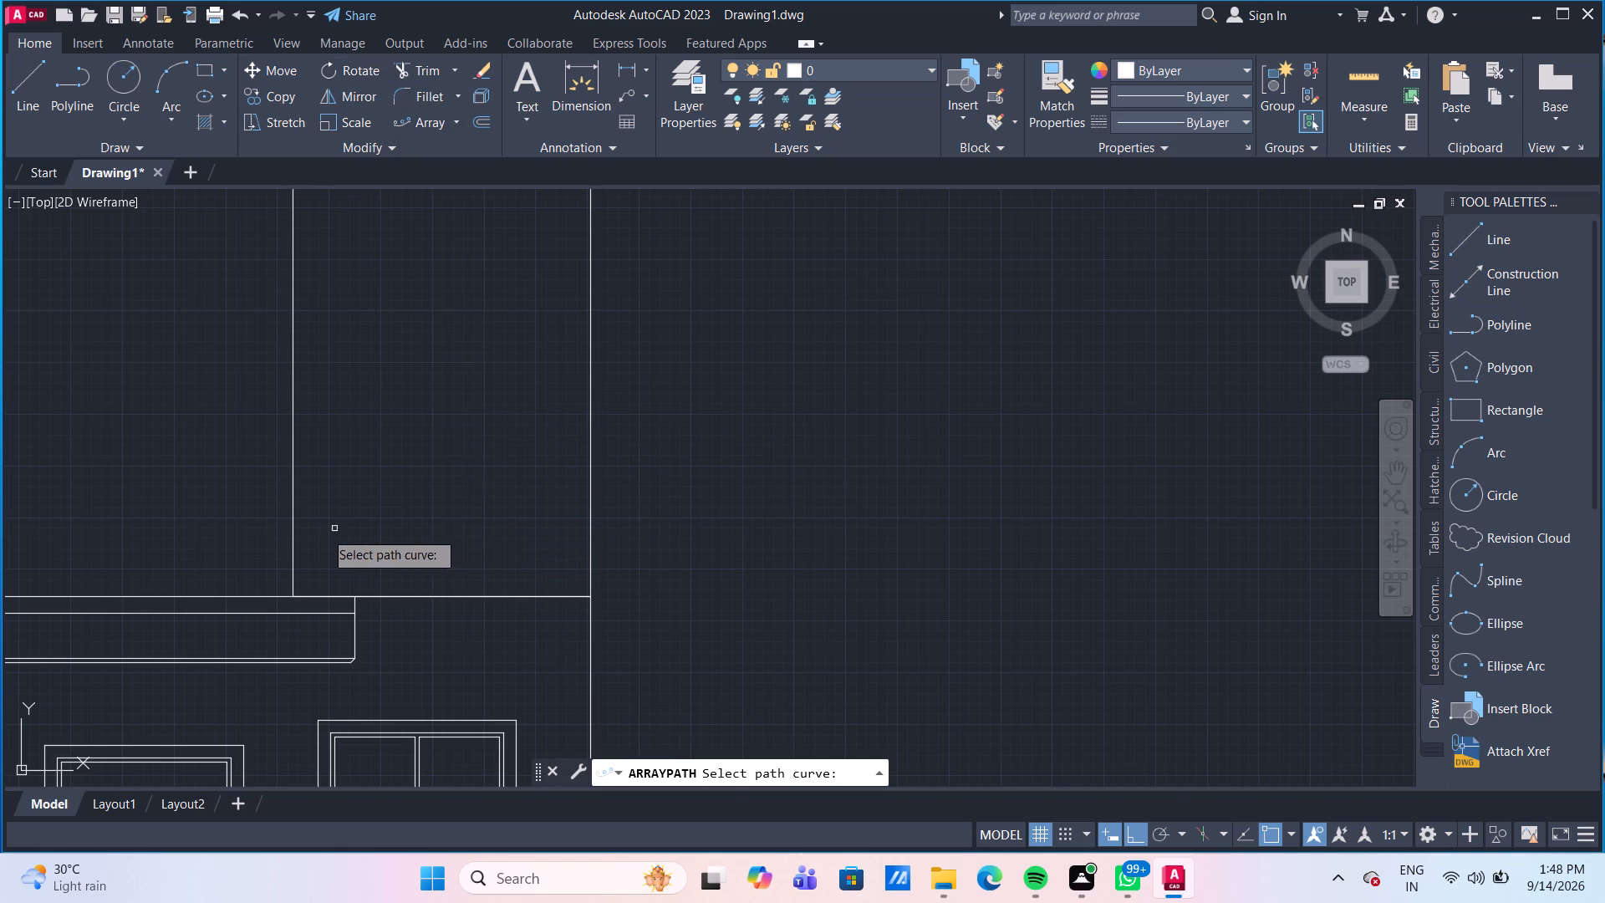
{"action": "left_click", "coordinate": [293, 532]}
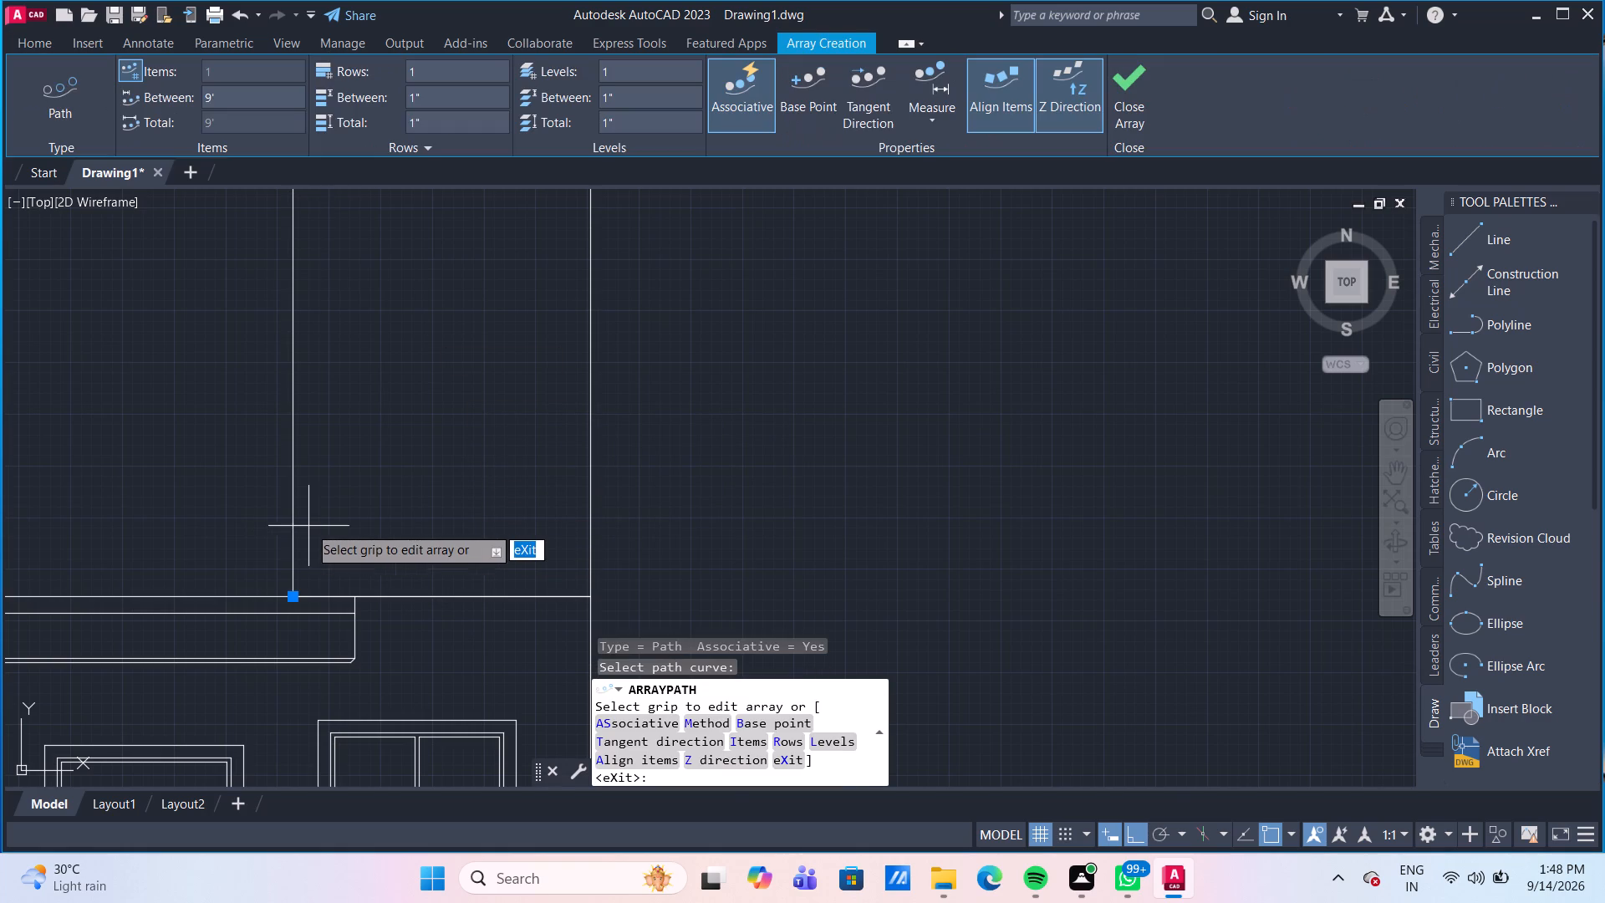
{"action": "left_click", "coordinate": [296, 100]}
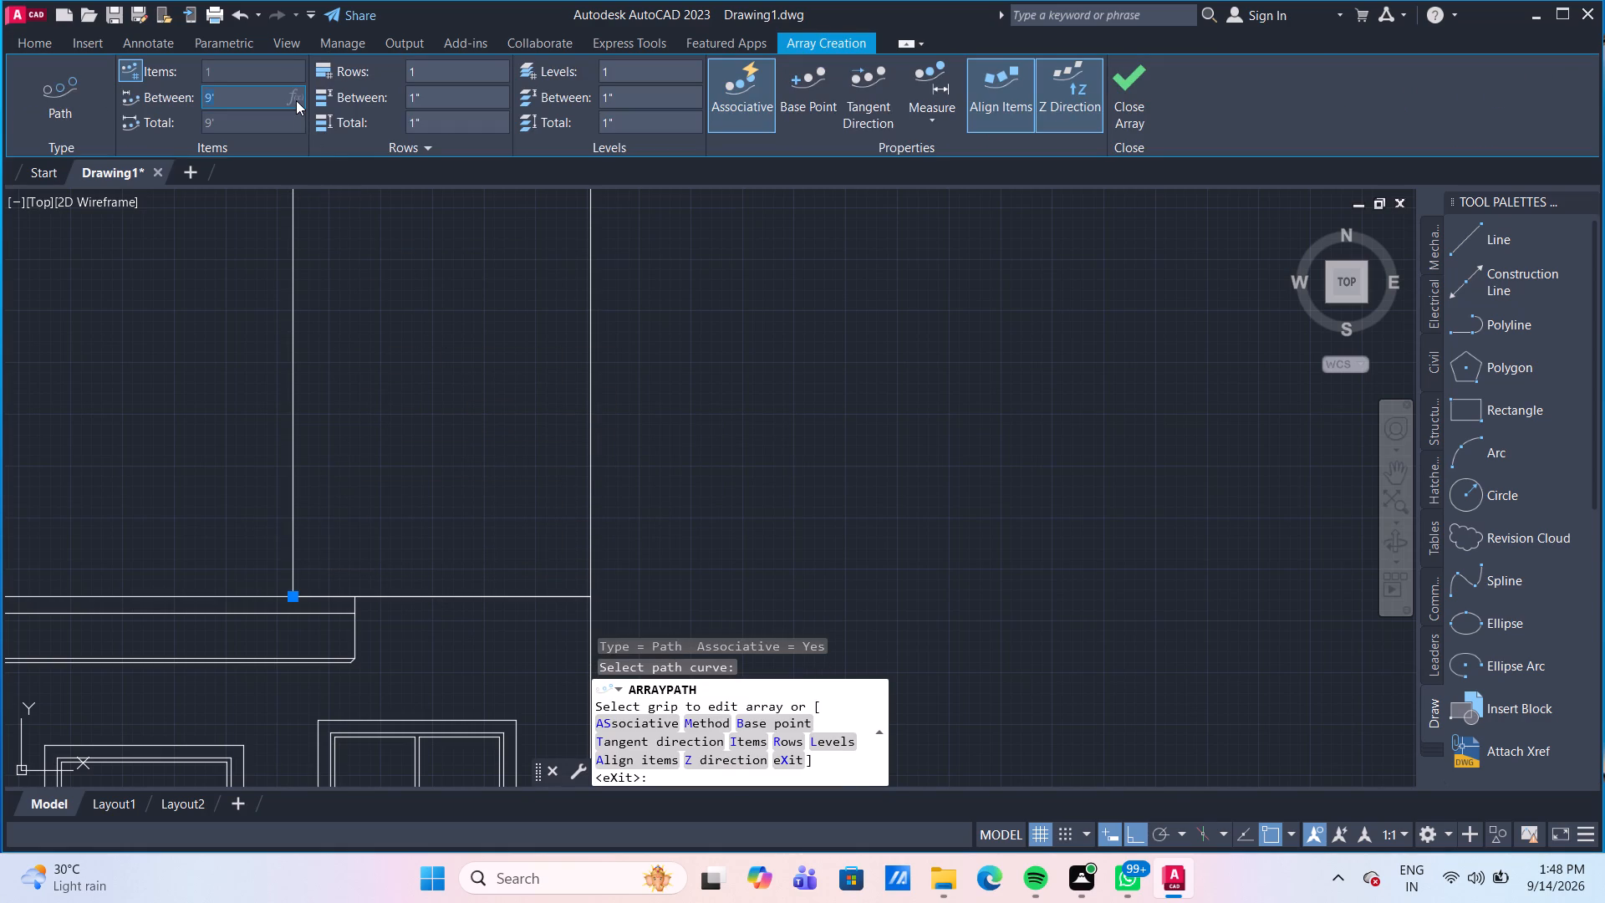
{"action": "type", "text": "6\""}
{"action": "key", "text": "Return"}
{"action": "scroll", "coordinate": [369, 390], "scroll_direction": "down", "scroll_amount": 1}
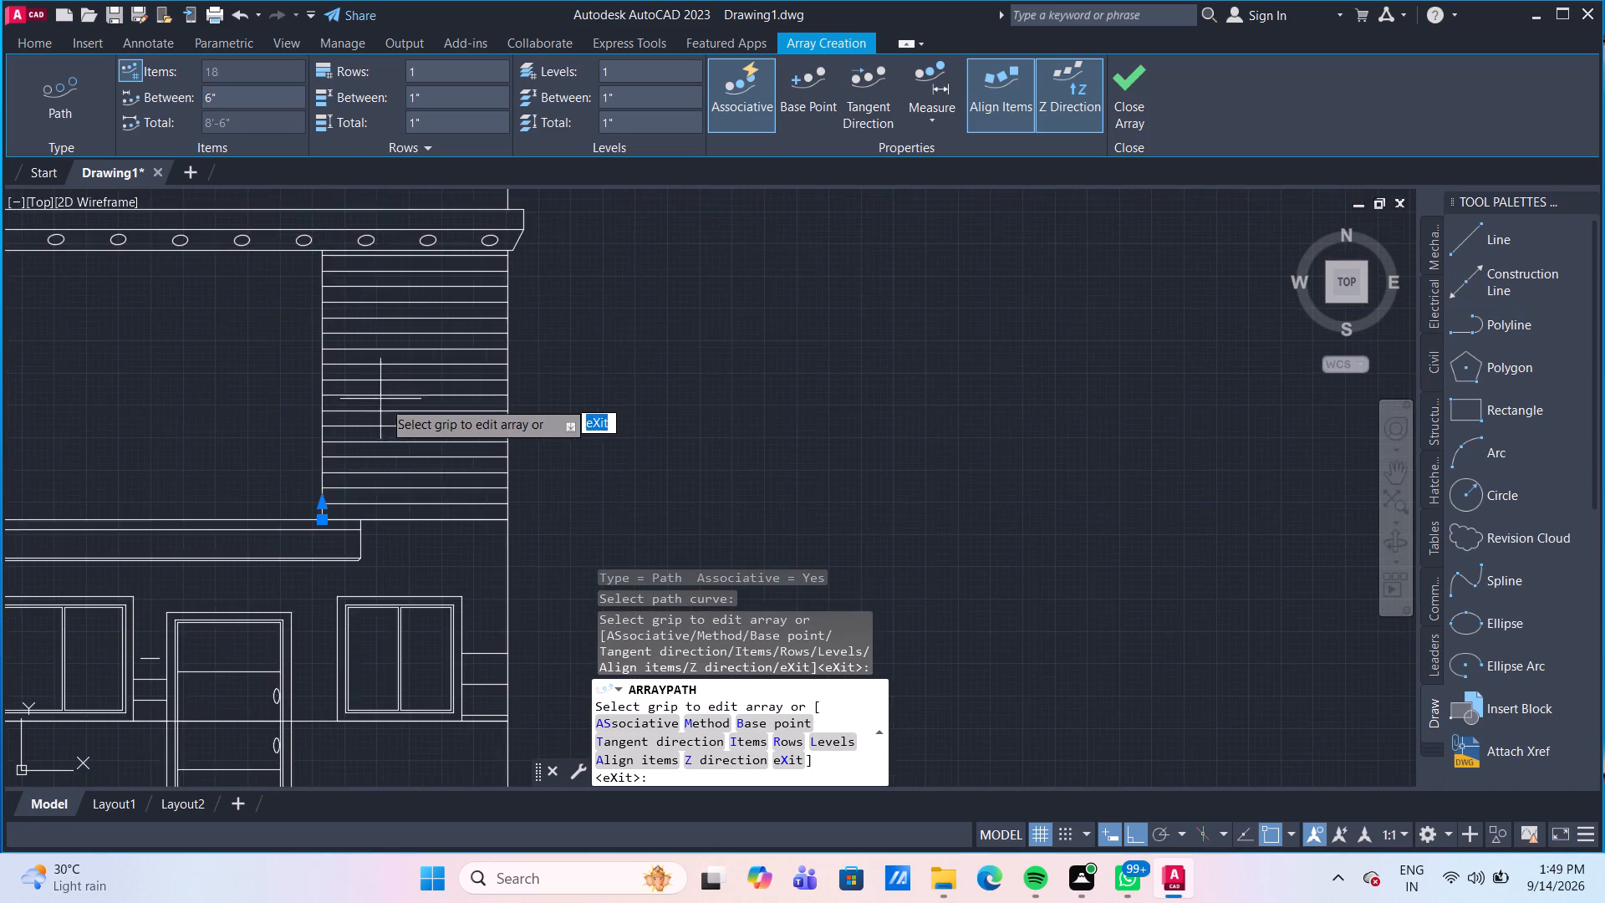
{"action": "scroll", "coordinate": [383, 400], "scroll_direction": "down", "scroll_amount": 1}
{"action": "scroll", "coordinate": [505, 375], "scroll_direction": "up", "scroll_amount": 1}
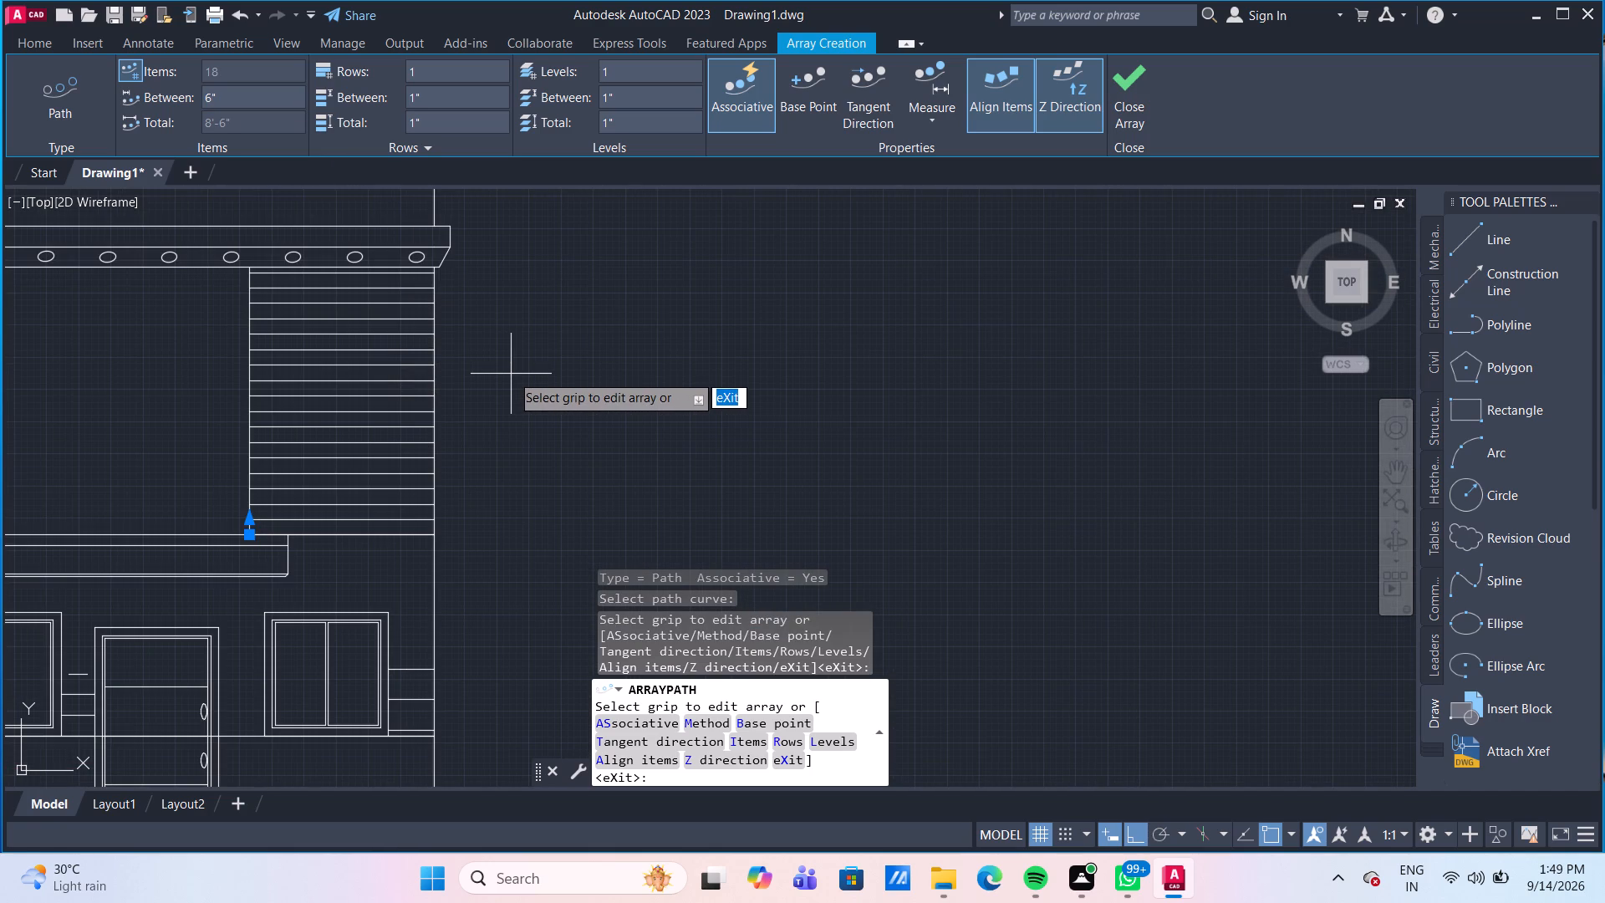
{"action": "key", "text": "Return"}
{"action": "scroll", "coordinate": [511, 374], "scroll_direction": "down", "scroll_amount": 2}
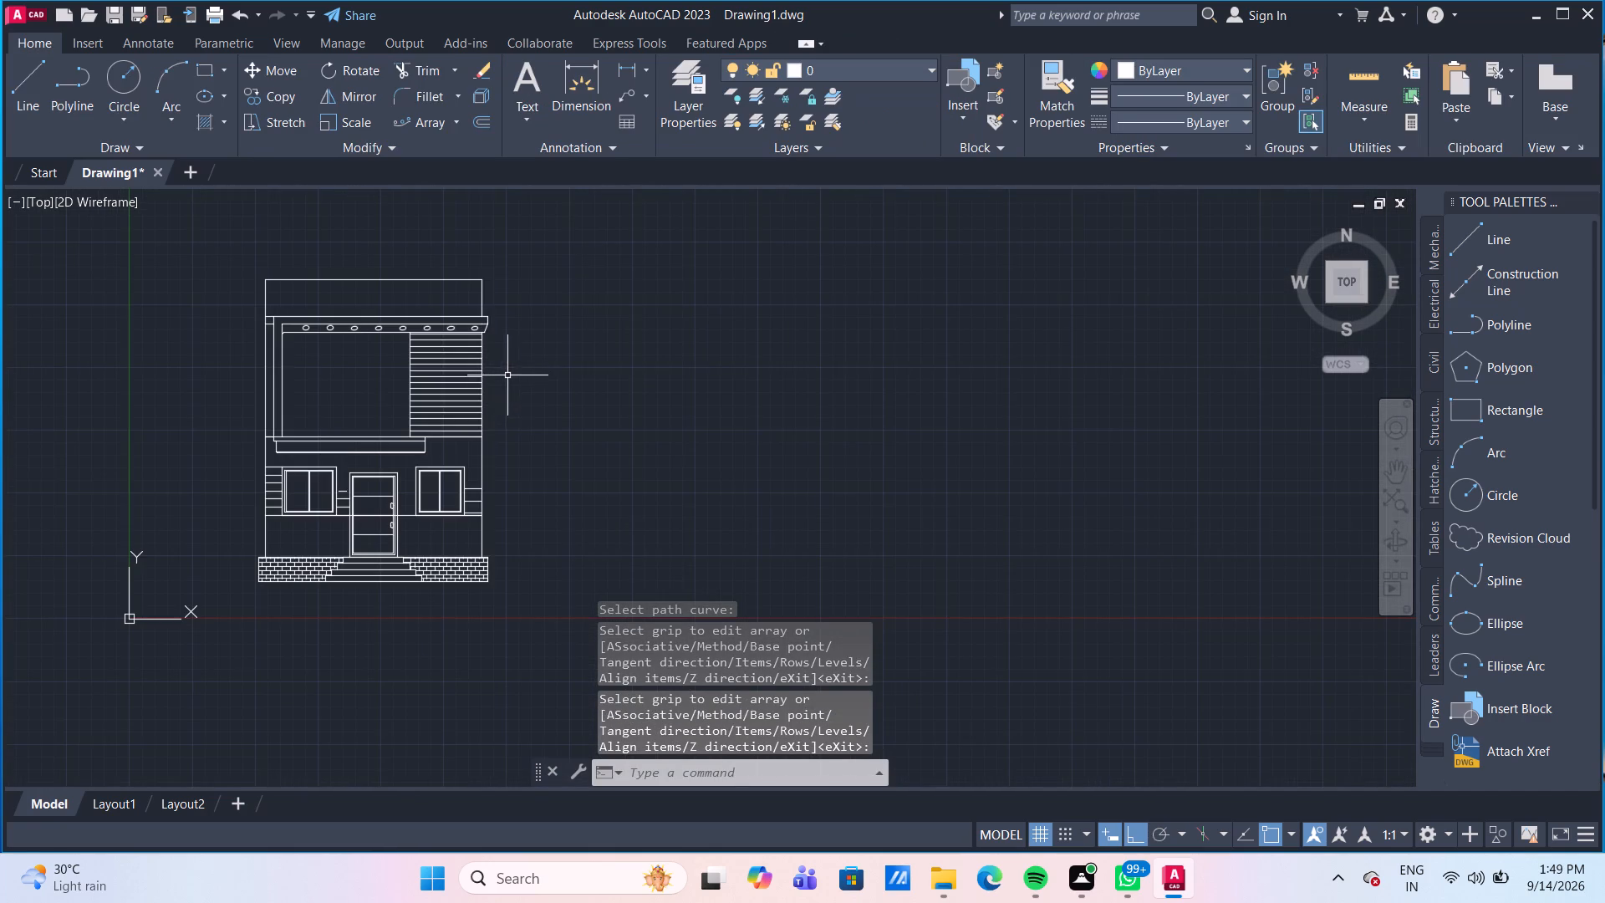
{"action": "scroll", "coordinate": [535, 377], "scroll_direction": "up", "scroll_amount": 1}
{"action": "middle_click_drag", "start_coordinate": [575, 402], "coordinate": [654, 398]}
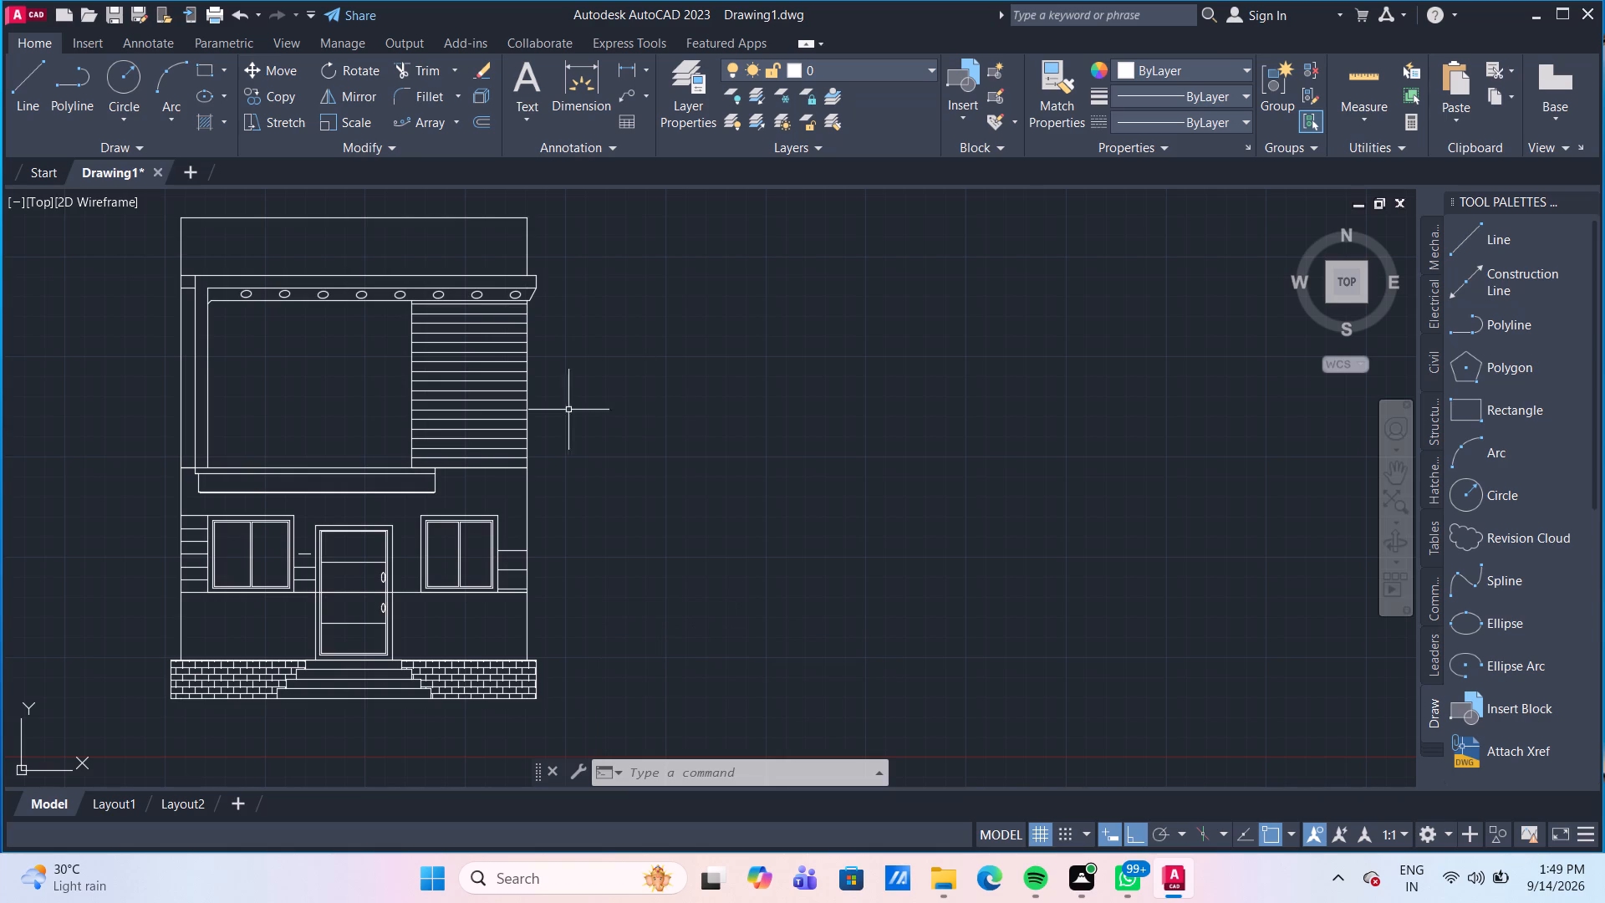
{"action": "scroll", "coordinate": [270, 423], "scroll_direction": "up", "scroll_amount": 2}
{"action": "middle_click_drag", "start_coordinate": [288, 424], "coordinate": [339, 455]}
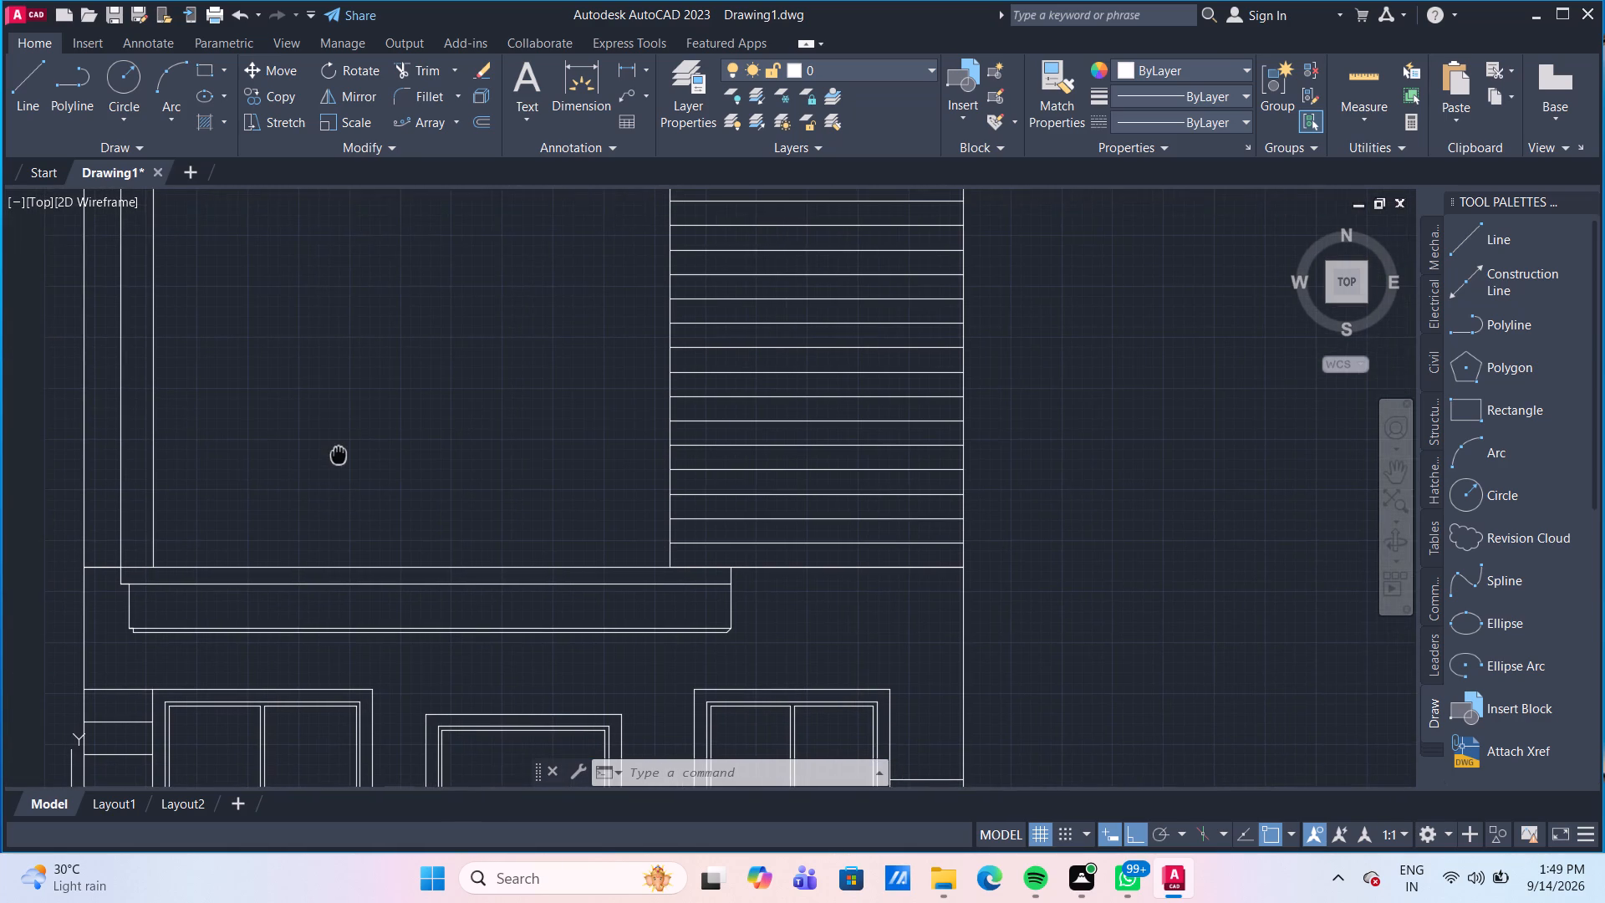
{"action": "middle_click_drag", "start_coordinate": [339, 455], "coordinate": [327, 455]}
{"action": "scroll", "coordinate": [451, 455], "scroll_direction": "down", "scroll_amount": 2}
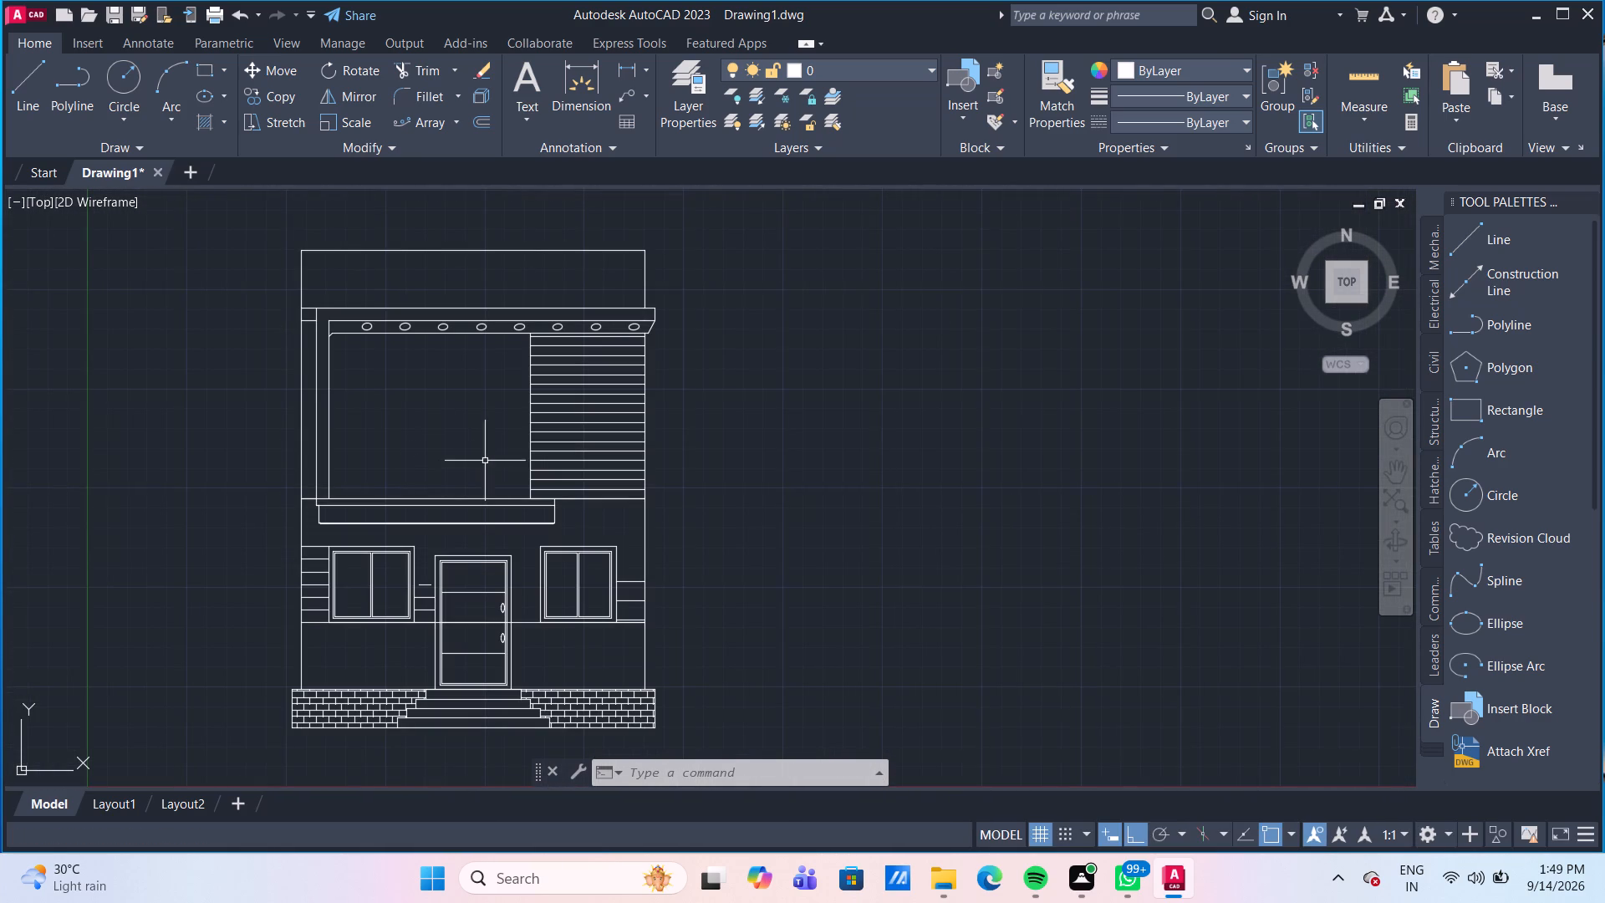
Erase the path array of horizontal lines from the right part of the upper-storey wall.
{"action": "scroll", "coordinate": [501, 467], "scroll_direction": "up", "scroll_amount": 1}
{"action": "middle_click_drag", "start_coordinate": [501, 467], "coordinate": [480, 461]}
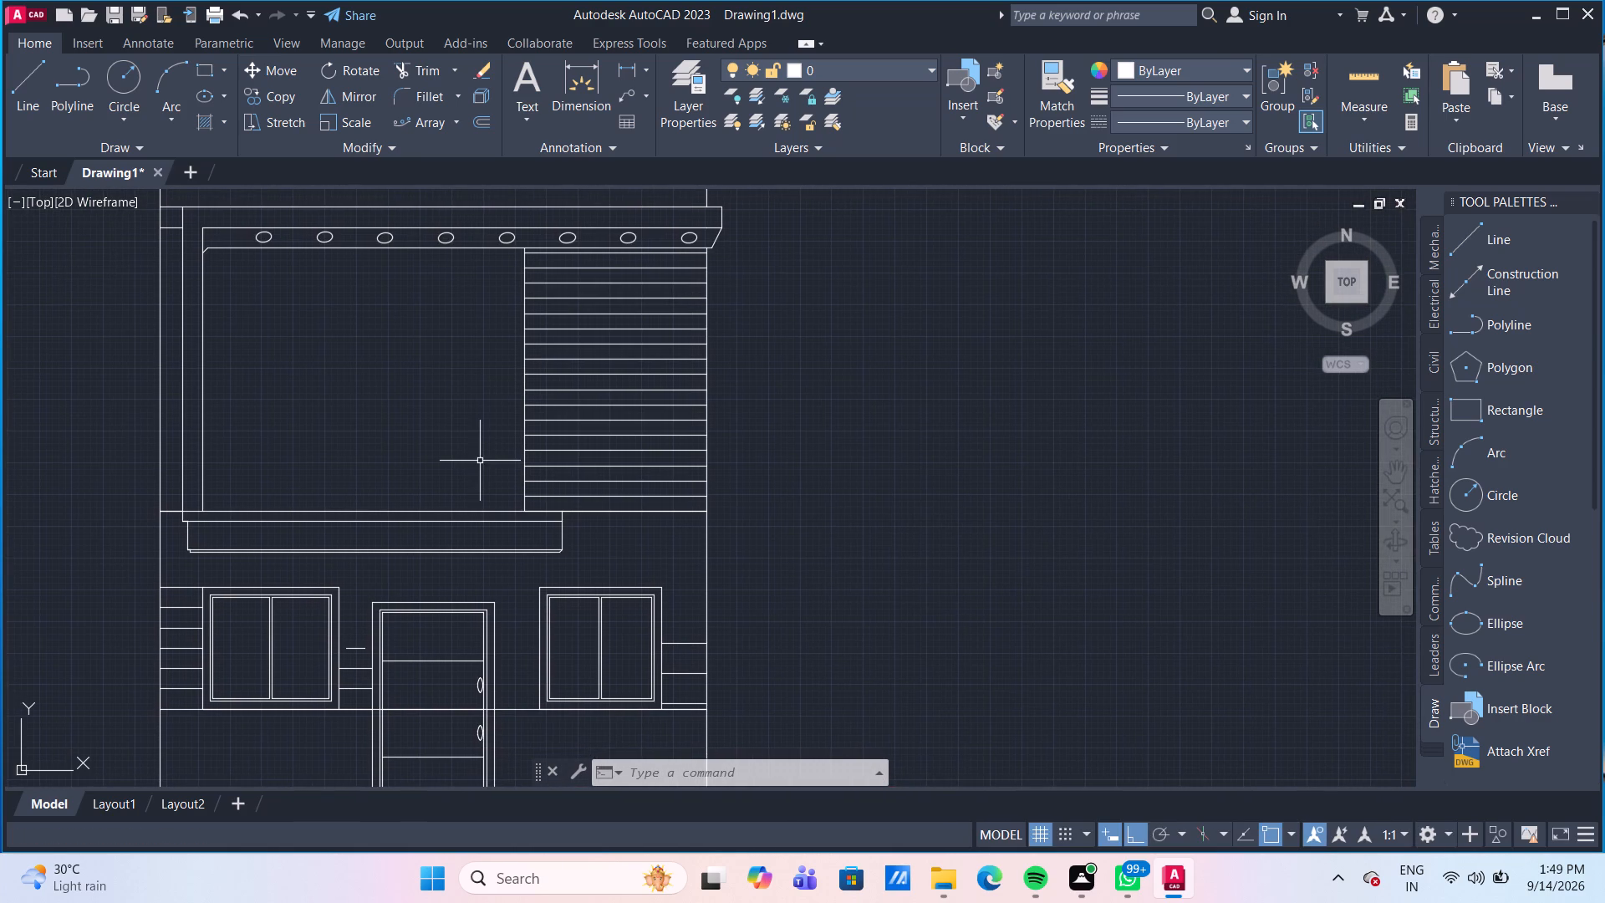
{"action": "left_click", "coordinate": [592, 409]}
{"action": "left_click", "coordinate": [582, 357]}
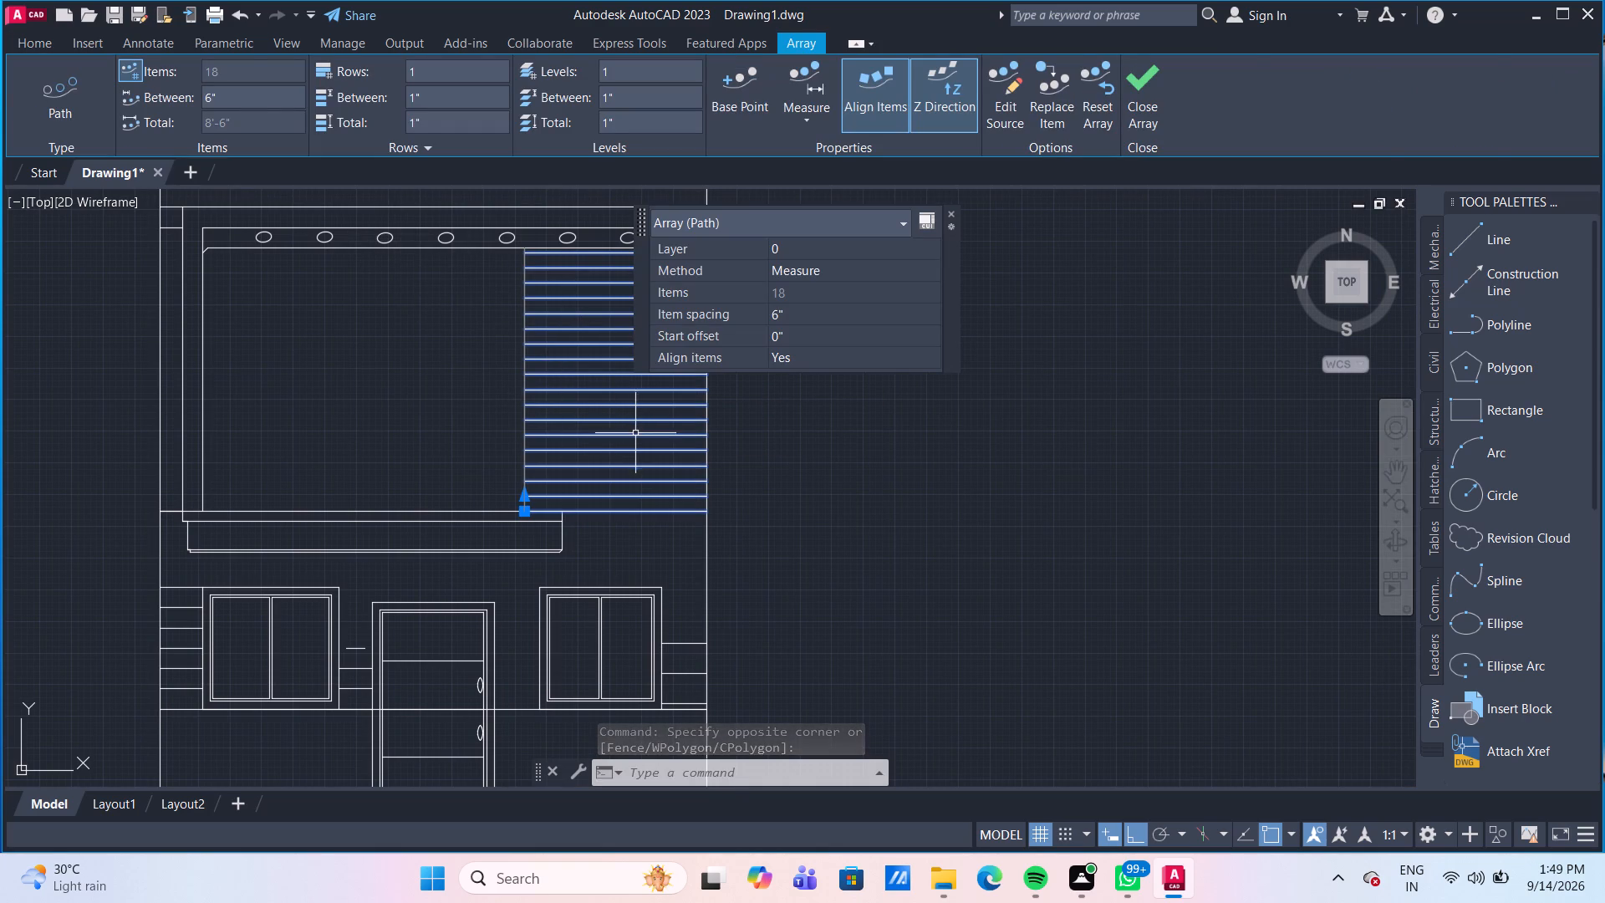
{"action": "key", "text": "Escape"}
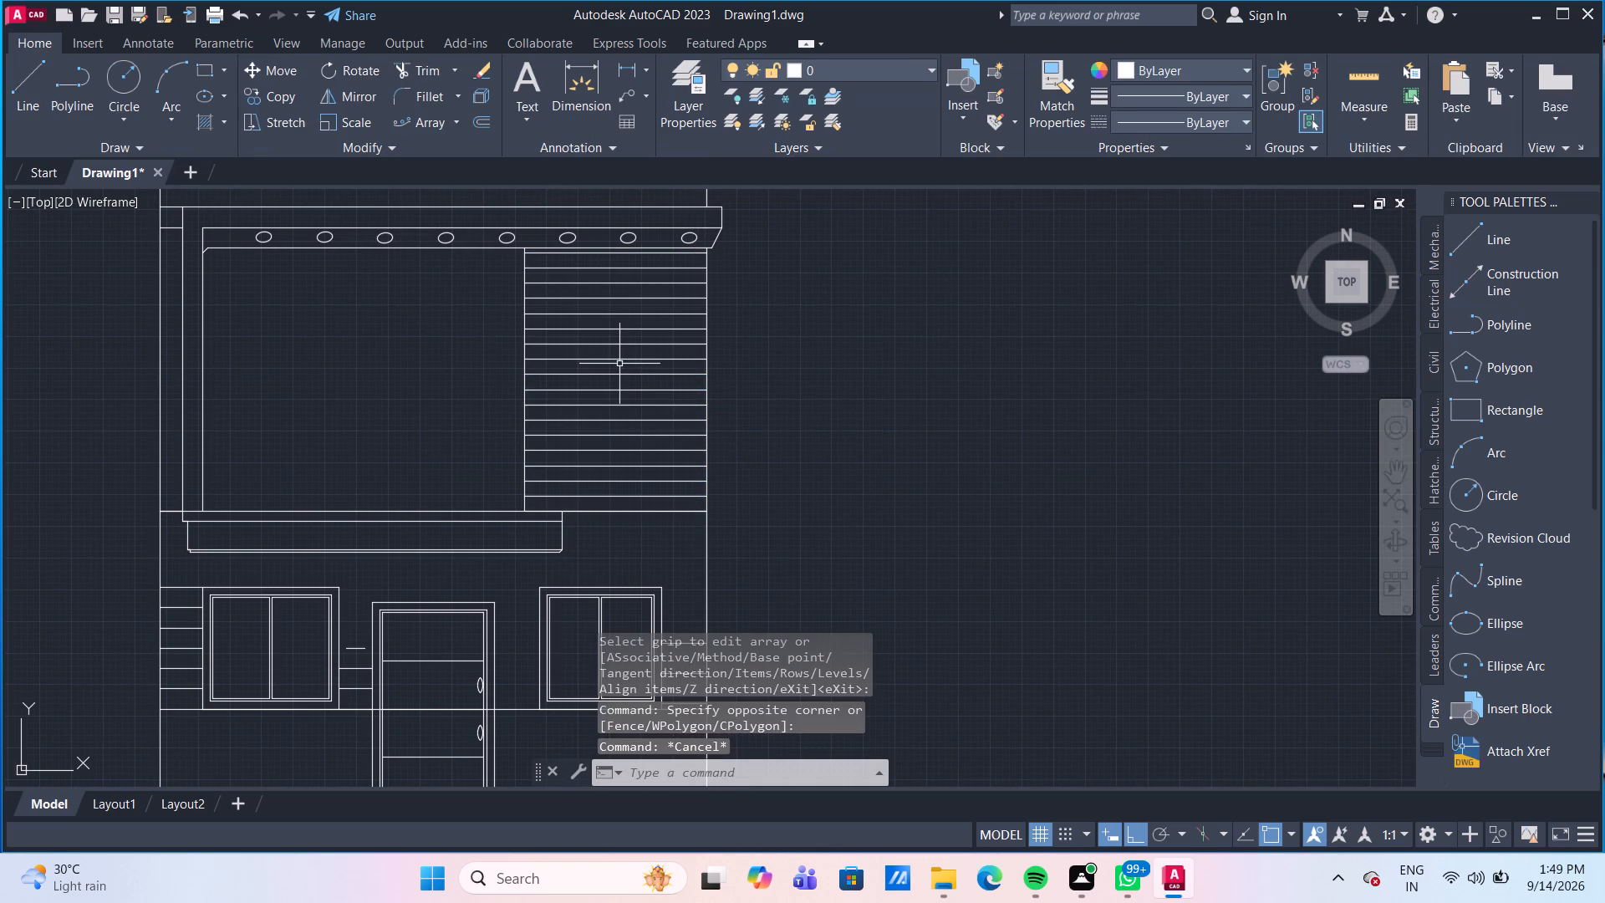
{"action": "left_click", "coordinate": [619, 362]}
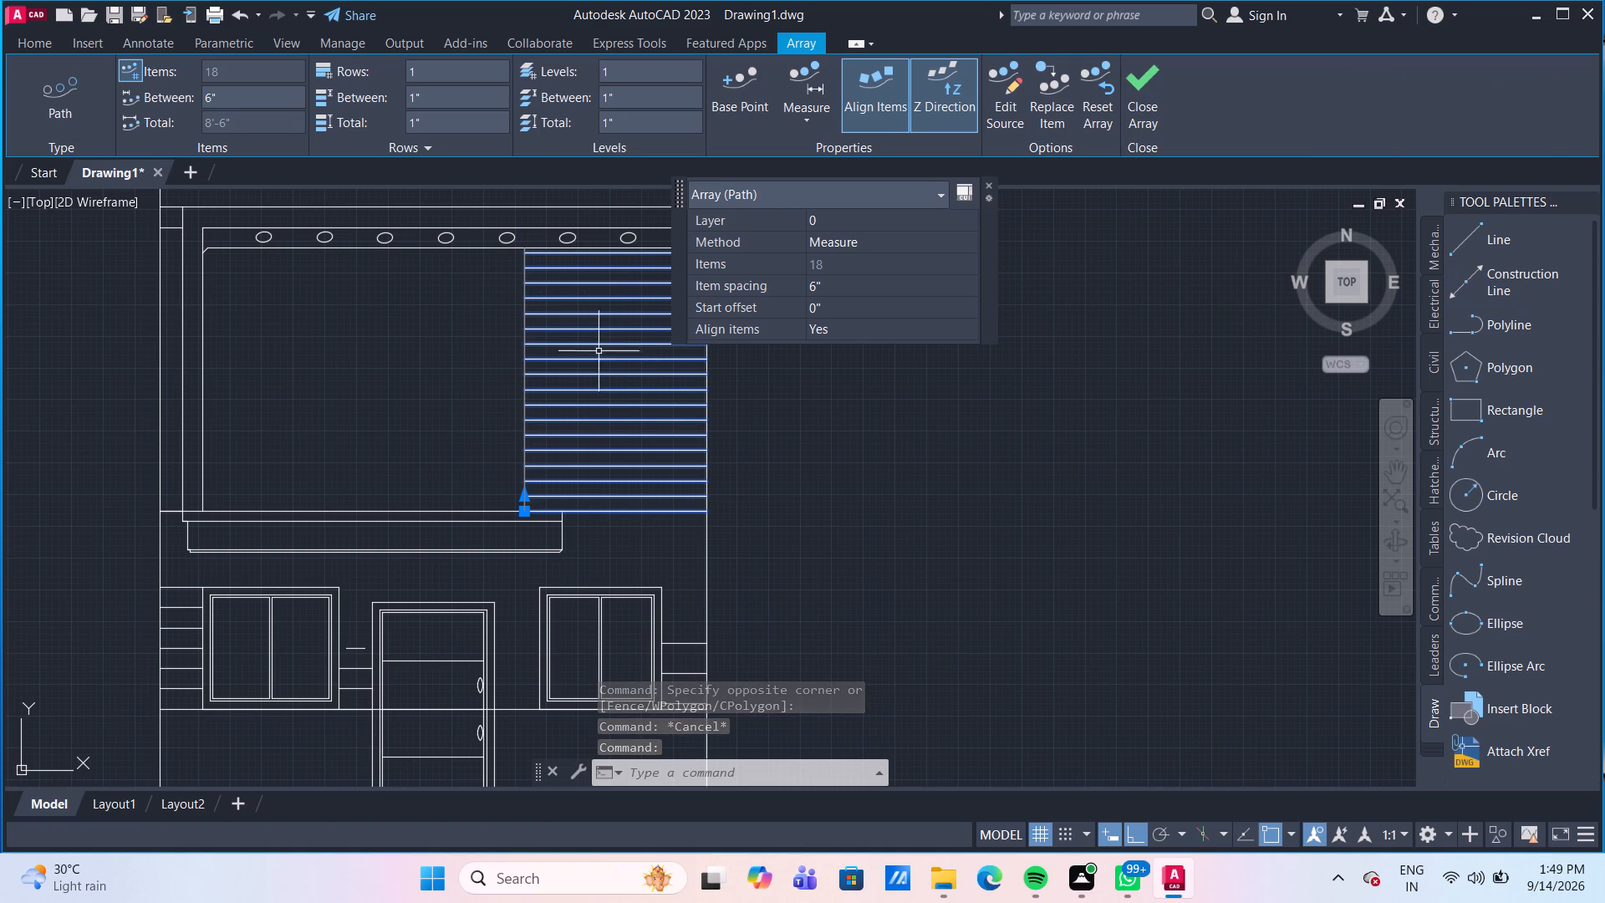
{"action": "key", "text": "Escape"}
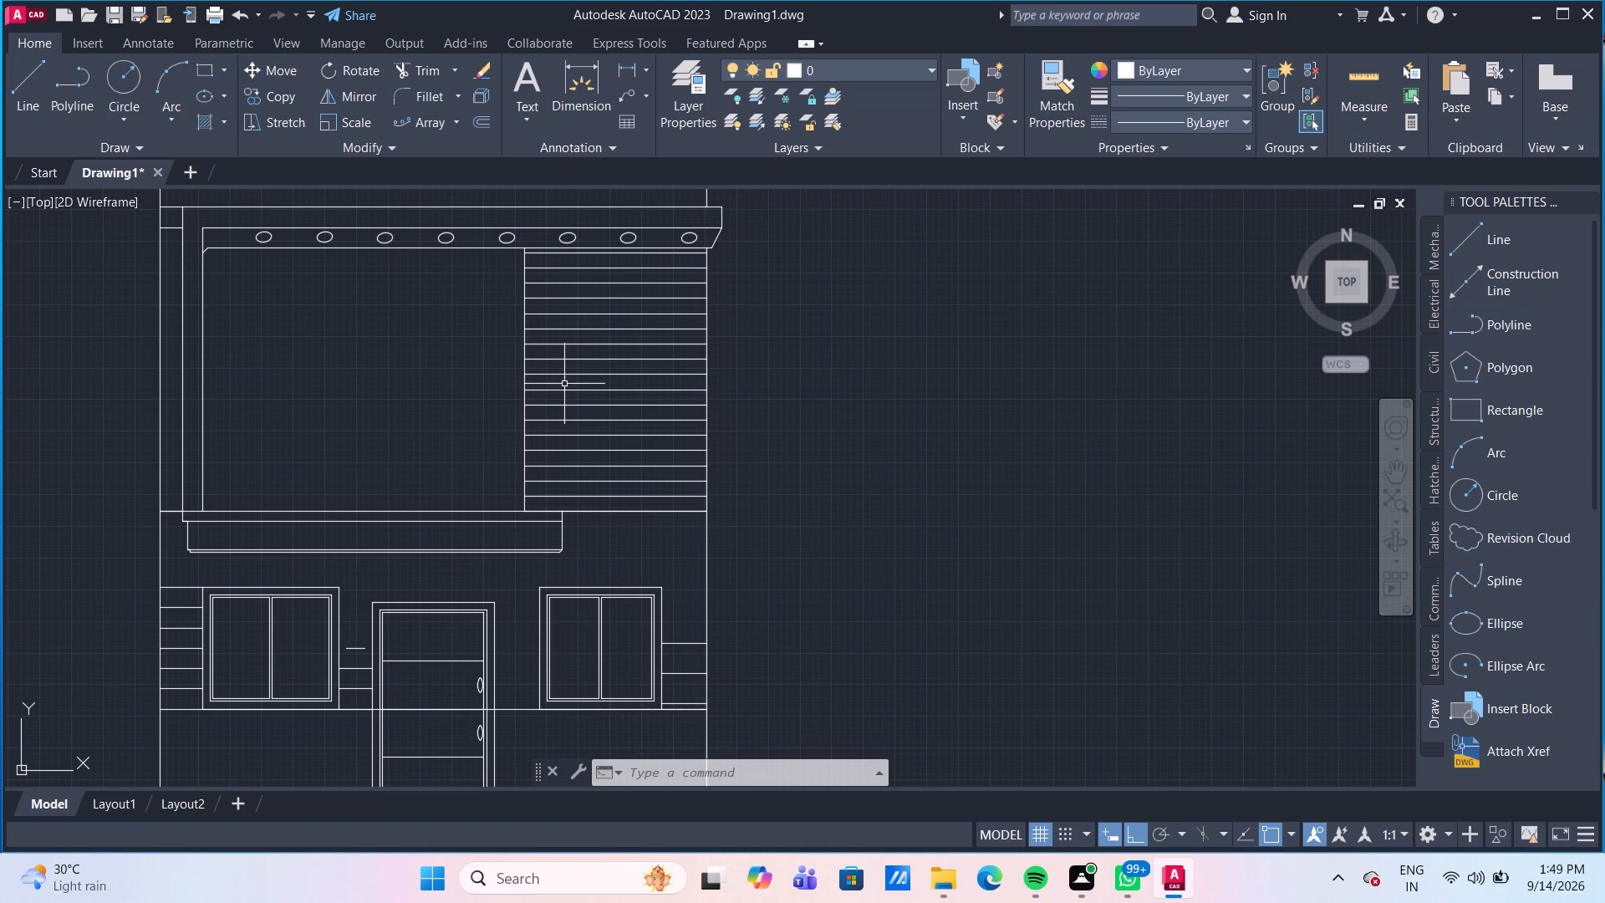
{"action": "left_click", "coordinate": [565, 384]}
{"action": "left_click", "coordinate": [564, 335]}
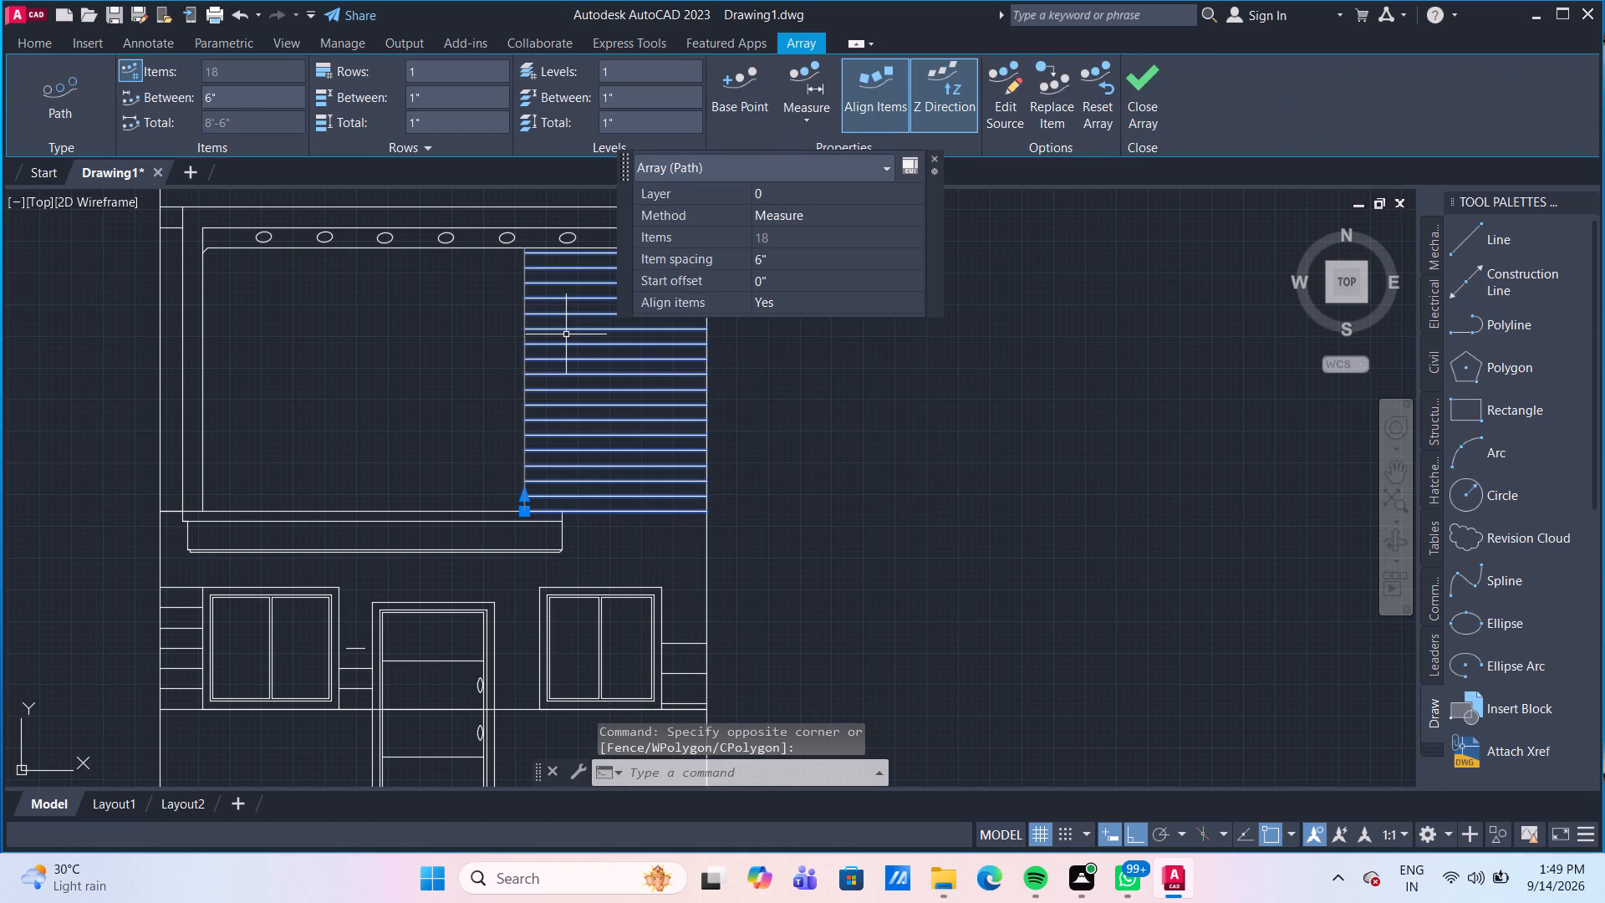
{"action": "key", "text": "Delete"}
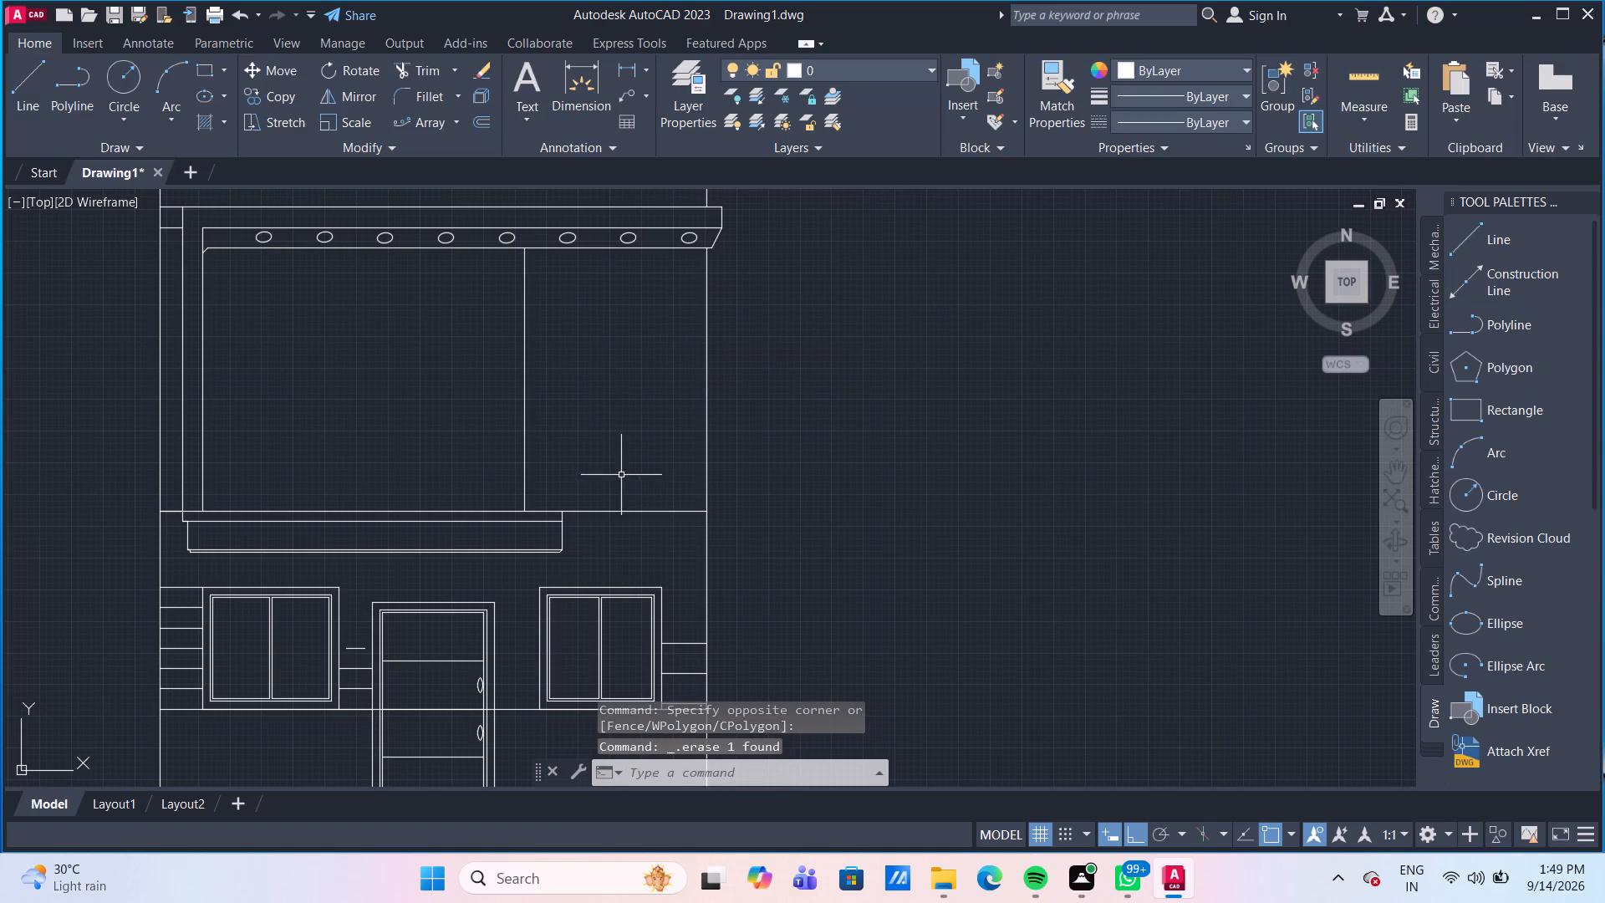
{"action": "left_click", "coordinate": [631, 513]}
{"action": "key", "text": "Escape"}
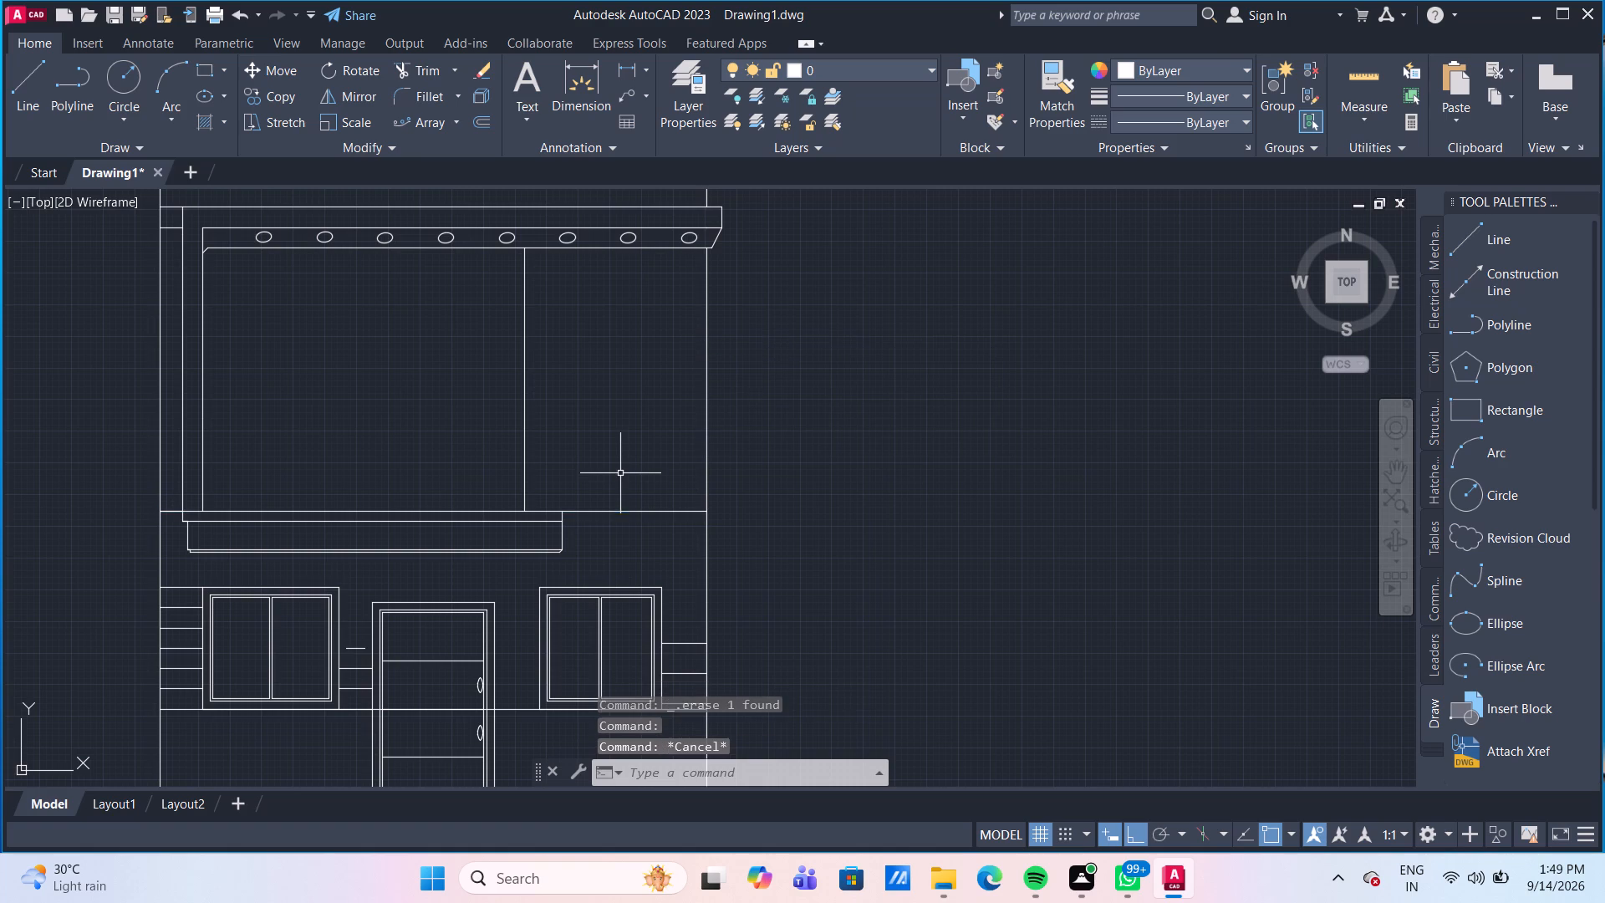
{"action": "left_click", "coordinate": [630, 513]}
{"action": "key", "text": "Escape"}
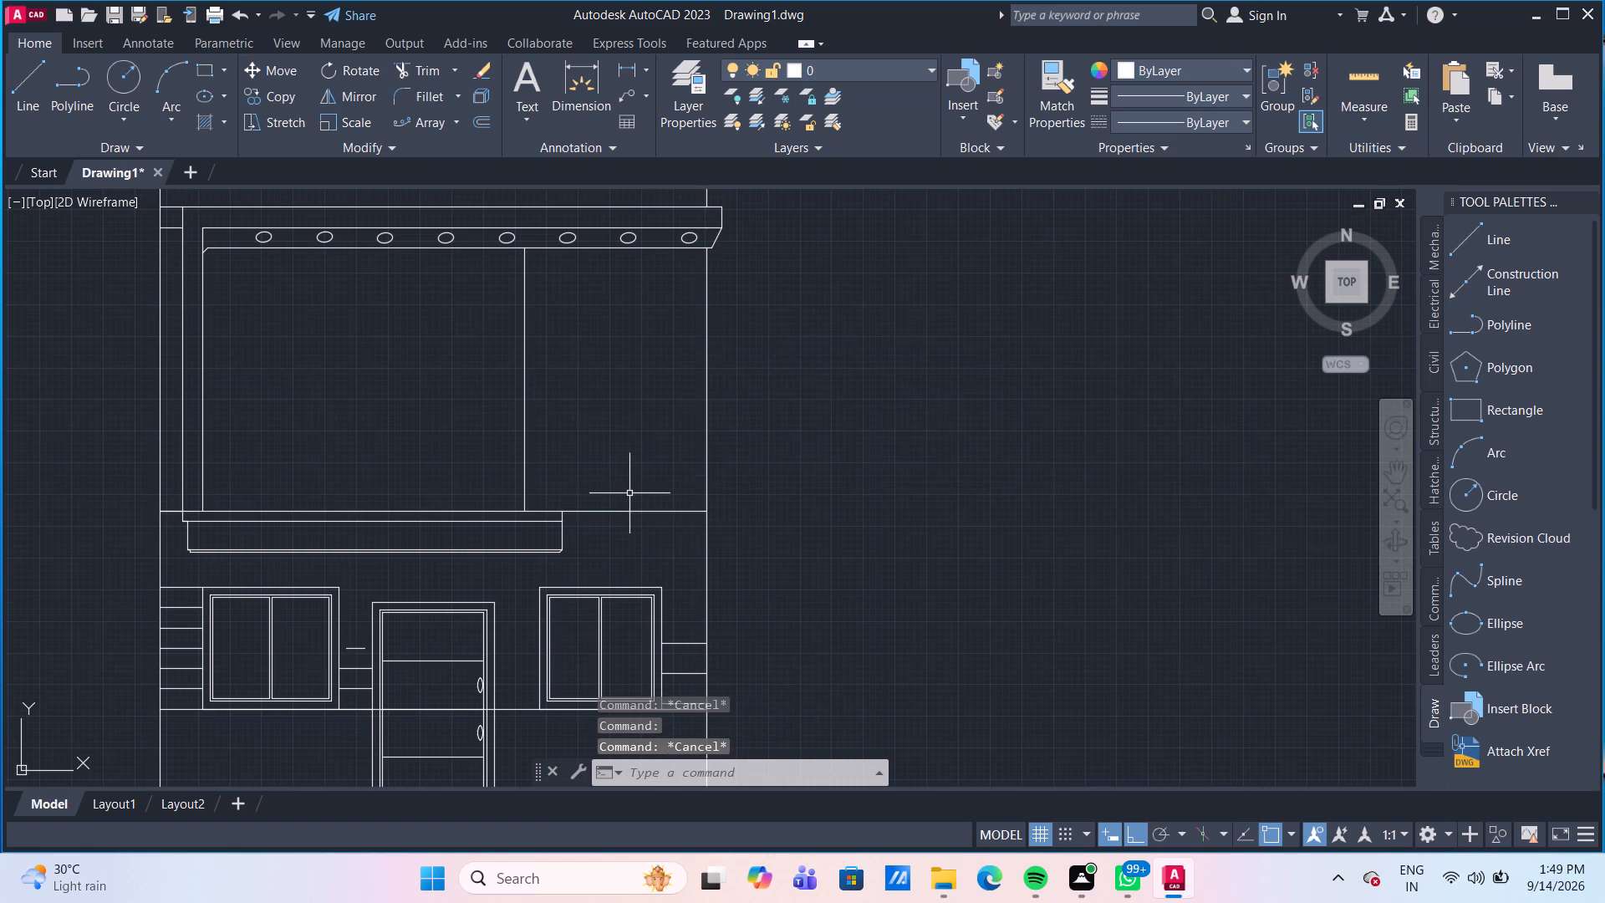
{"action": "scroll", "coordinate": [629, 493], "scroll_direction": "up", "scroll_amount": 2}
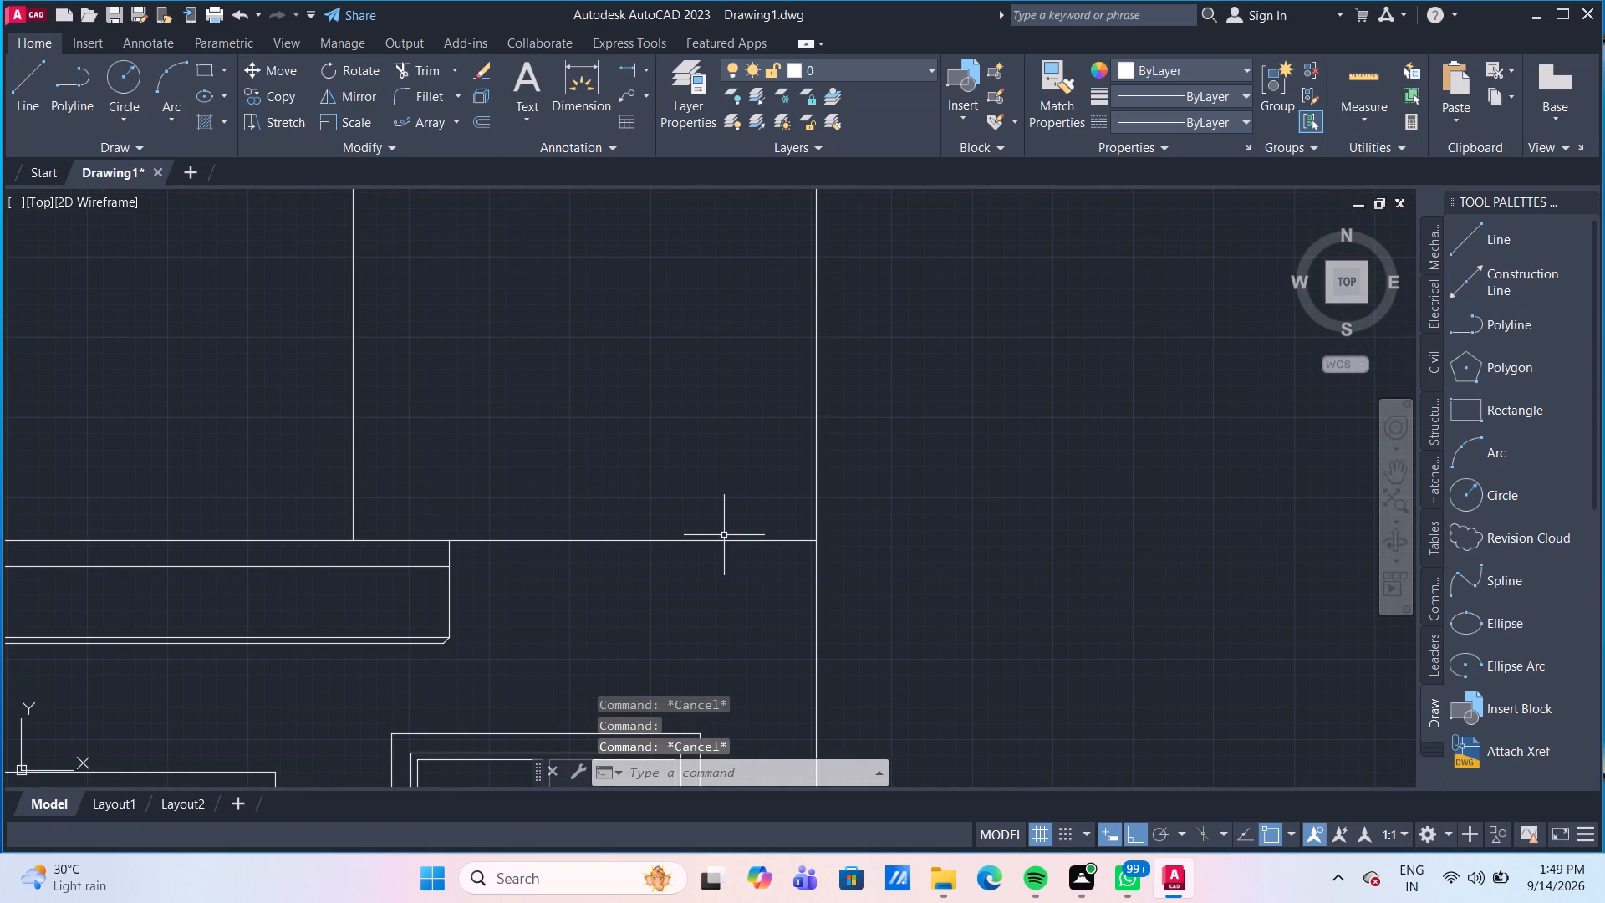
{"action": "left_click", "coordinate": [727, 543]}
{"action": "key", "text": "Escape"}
Draw a 6' horizontal line along the upper-floor line, from the foot of the vertical panel line to the right wall.
{"action": "left_click", "coordinate": [18, 79]}
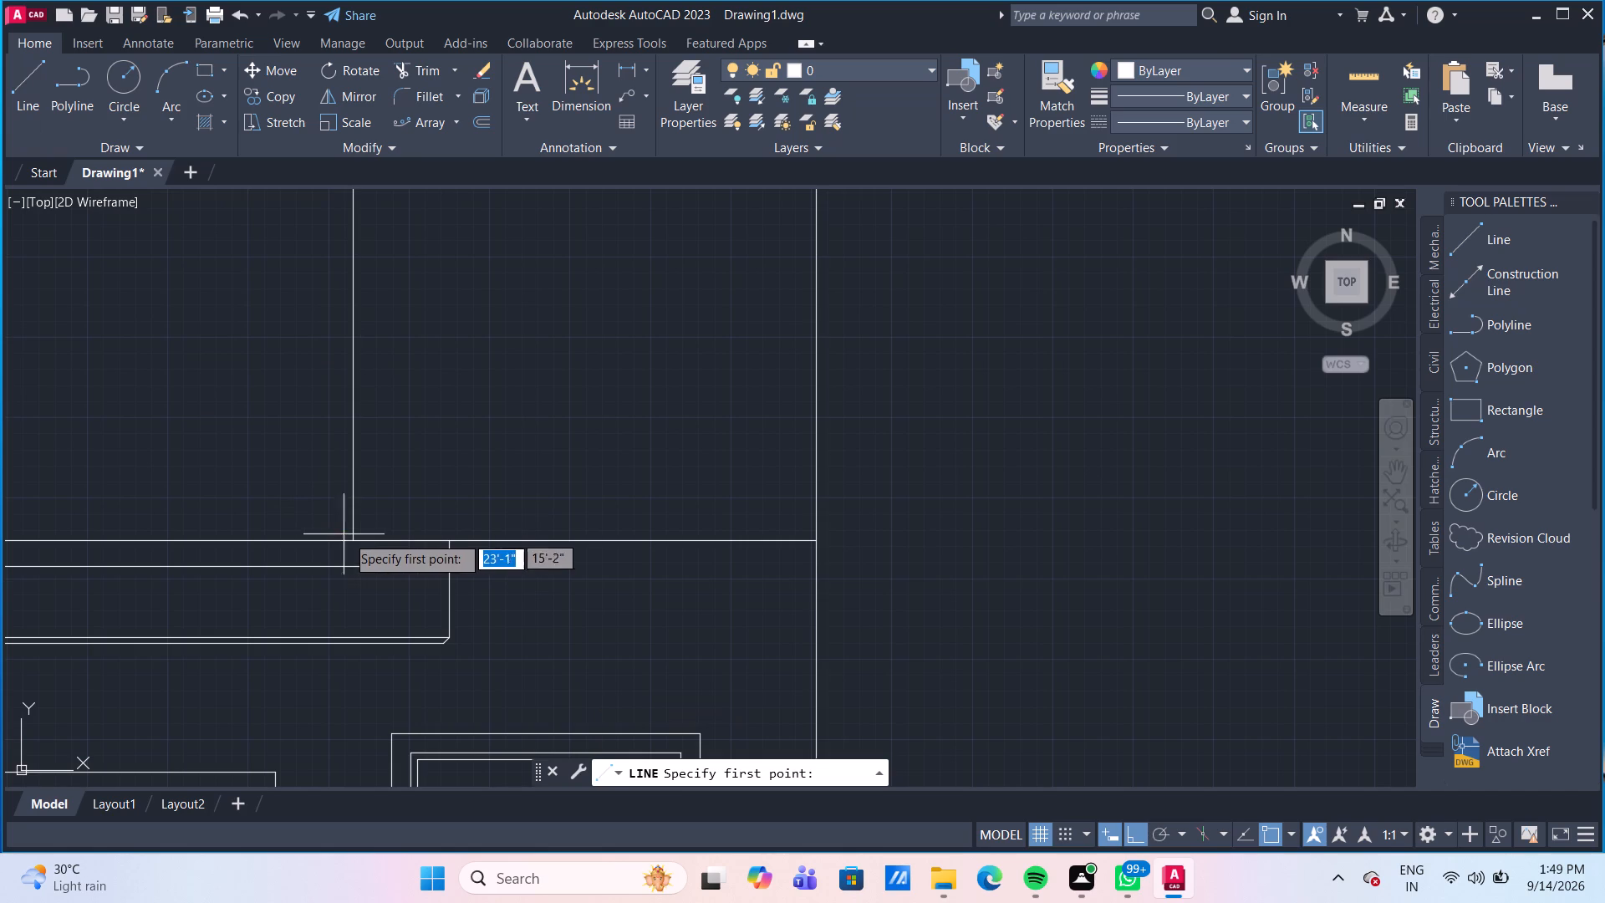
{"action": "left_click", "coordinate": [356, 537]}
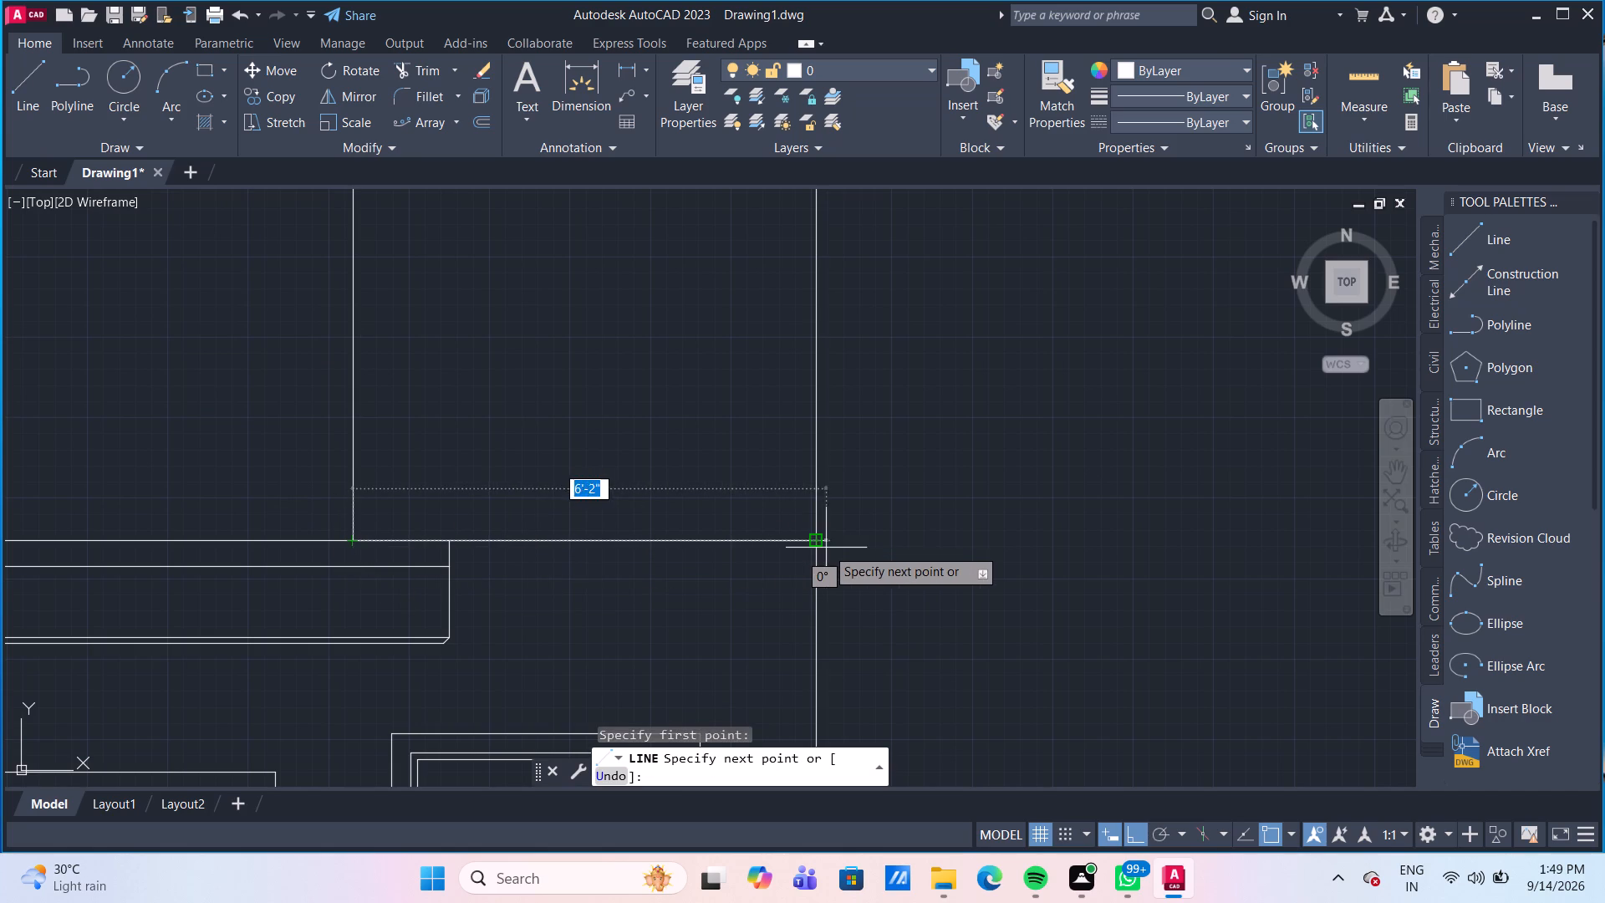
{"action": "left_click", "coordinate": [815, 546]}
{"action": "key", "text": "Escape"}
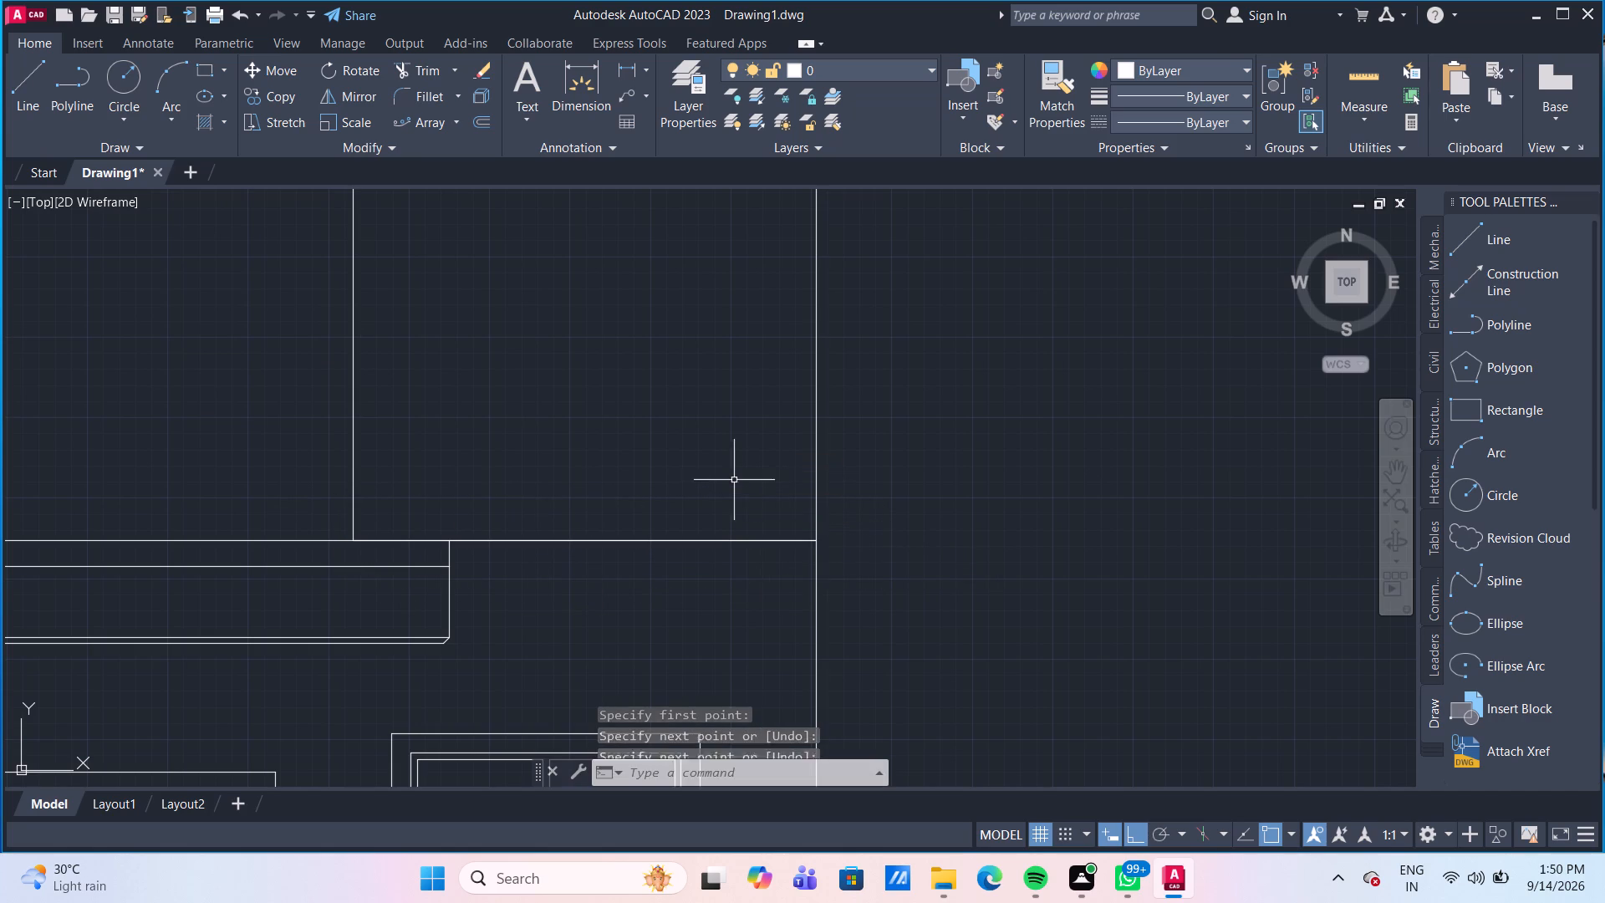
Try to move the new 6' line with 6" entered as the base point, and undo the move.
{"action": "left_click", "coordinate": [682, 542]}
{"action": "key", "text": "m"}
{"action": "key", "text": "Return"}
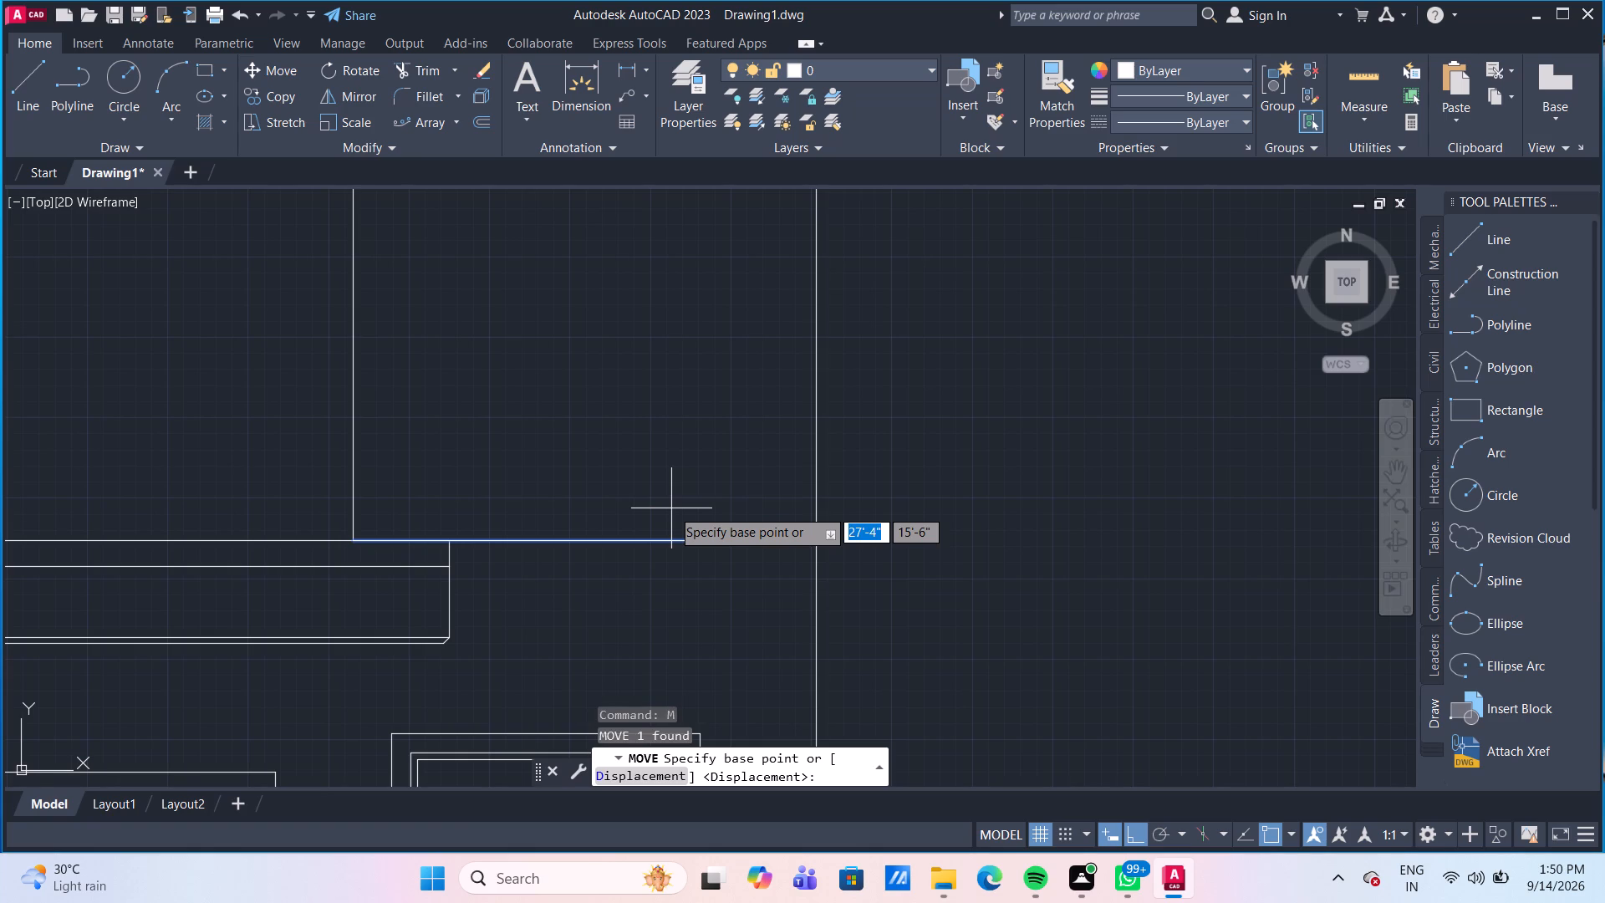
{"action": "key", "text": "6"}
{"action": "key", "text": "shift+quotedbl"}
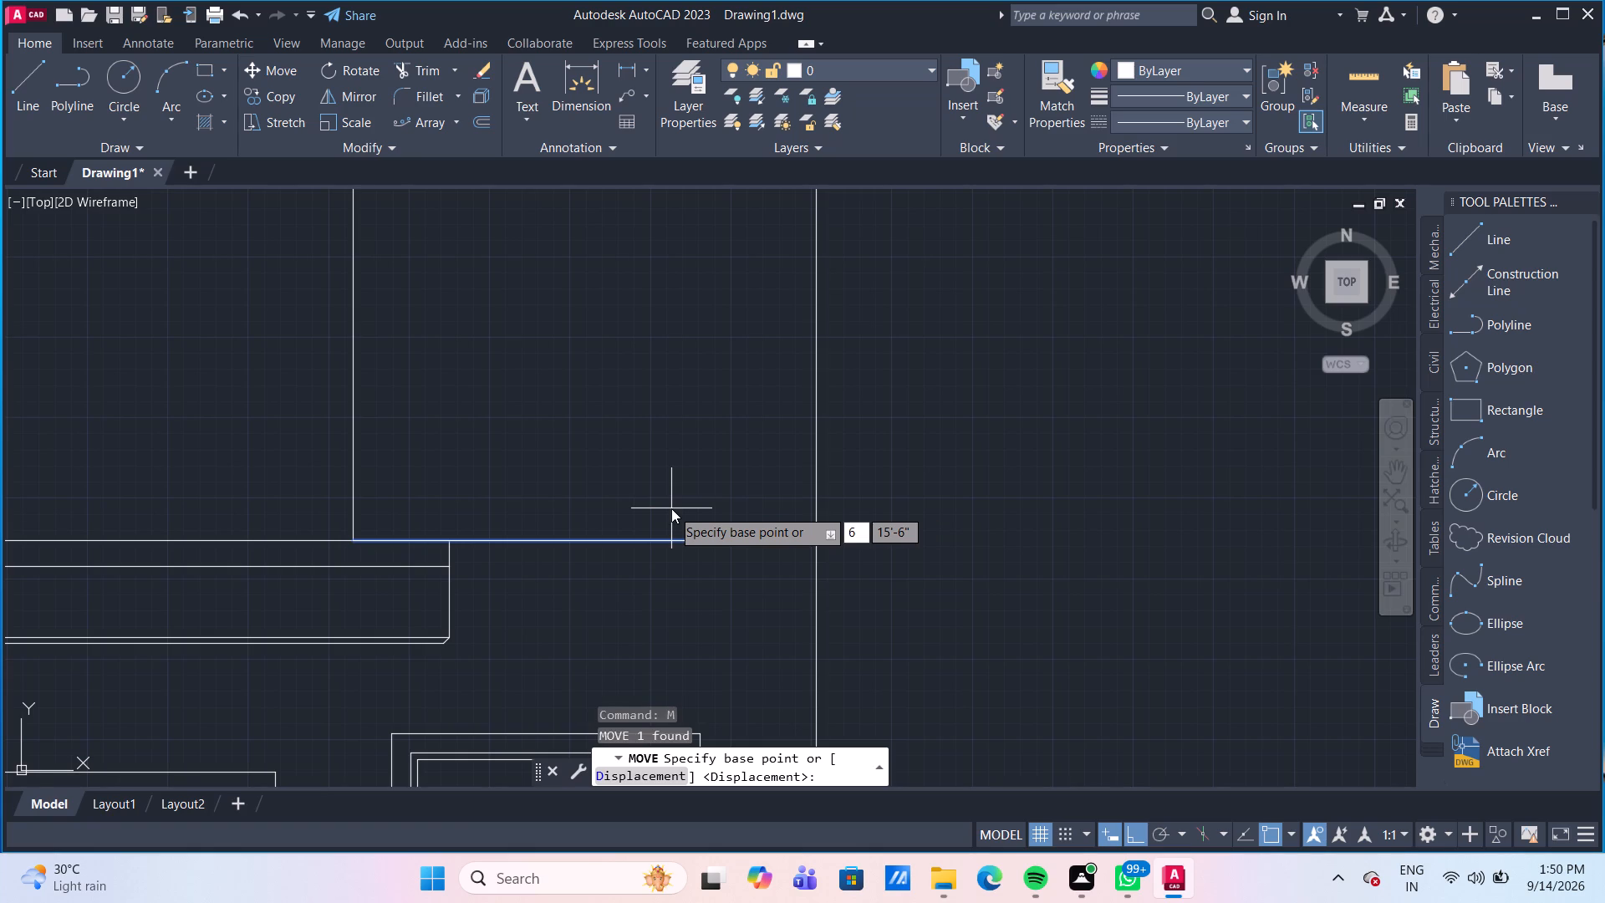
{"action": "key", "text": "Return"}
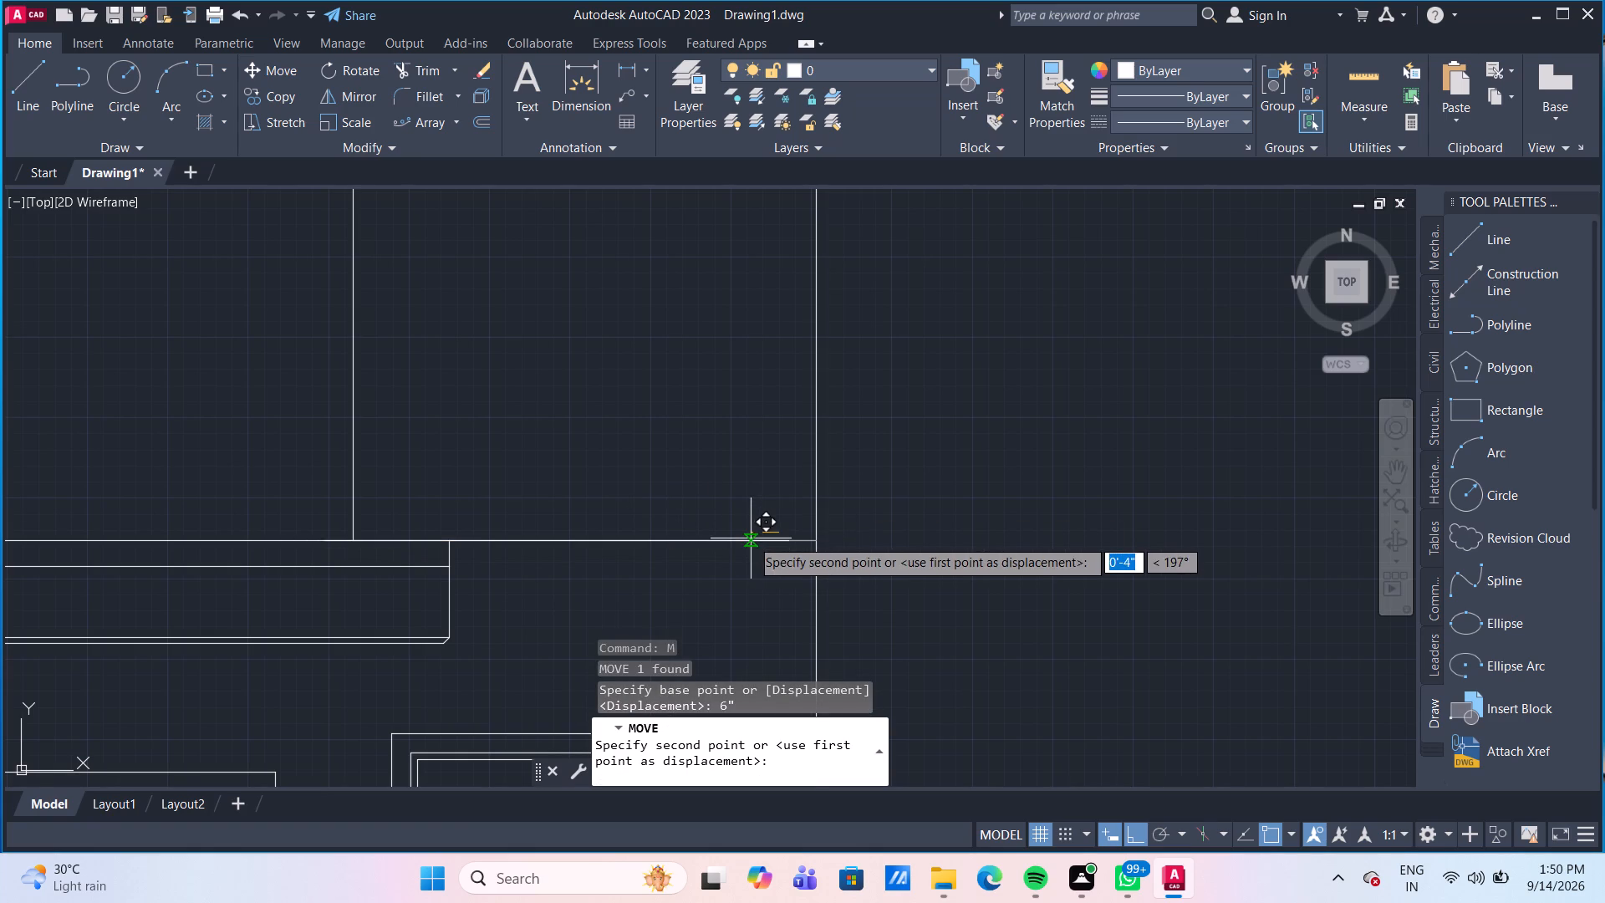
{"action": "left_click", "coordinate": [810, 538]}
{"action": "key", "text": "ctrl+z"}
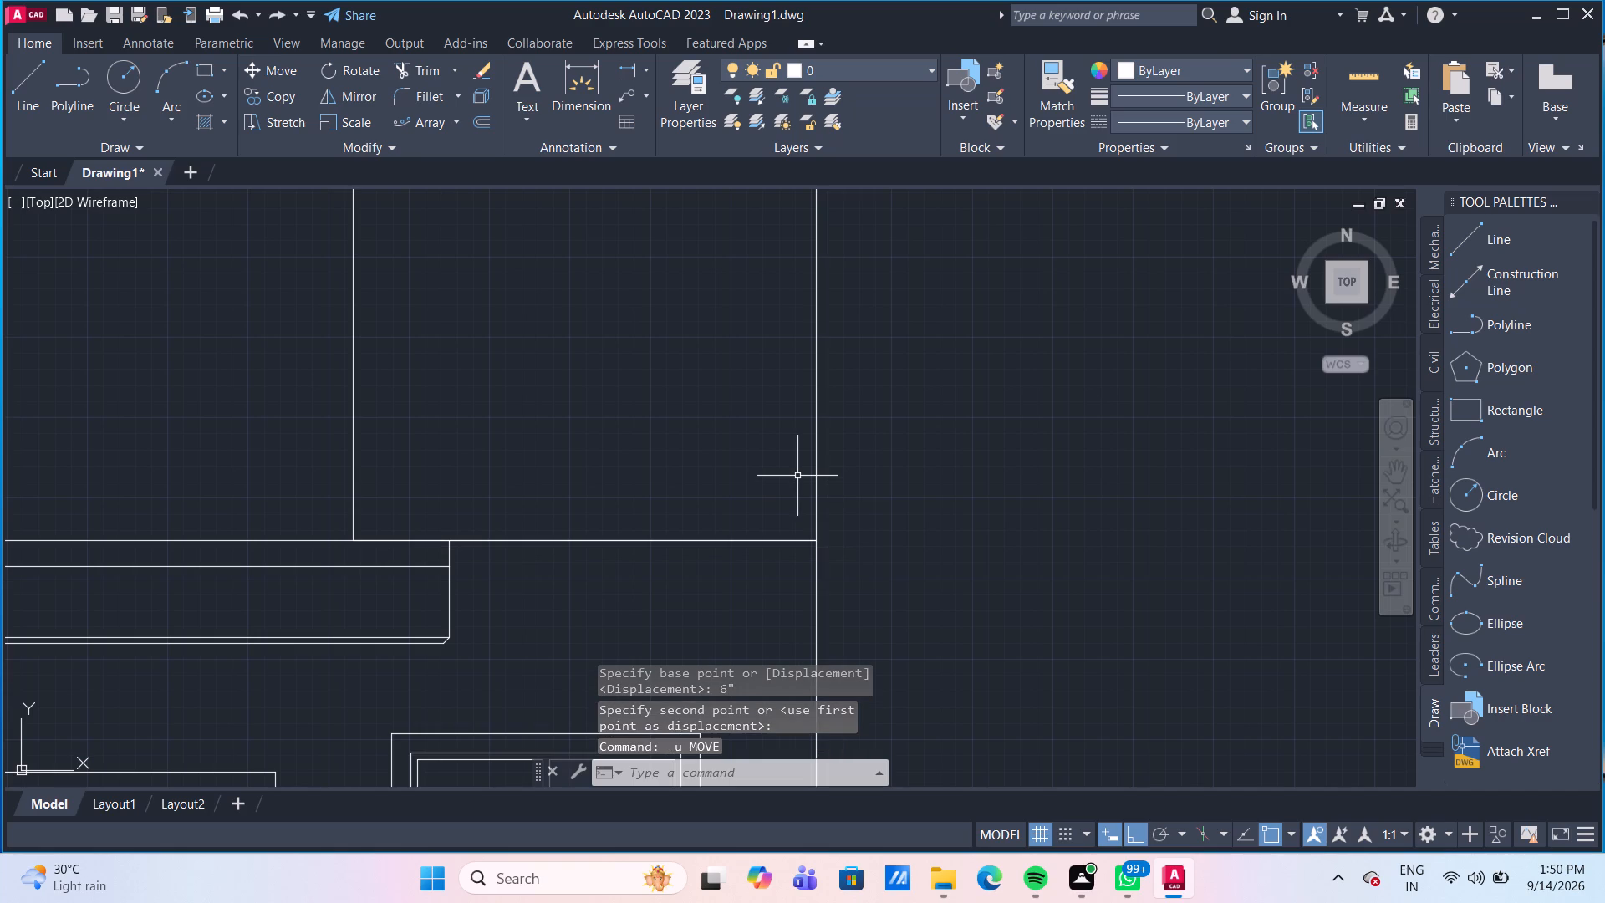
Move the 6' line straight up 6" from the upper-floor line, based on its right endpoint.
{"action": "left_click", "coordinate": [760, 539]}
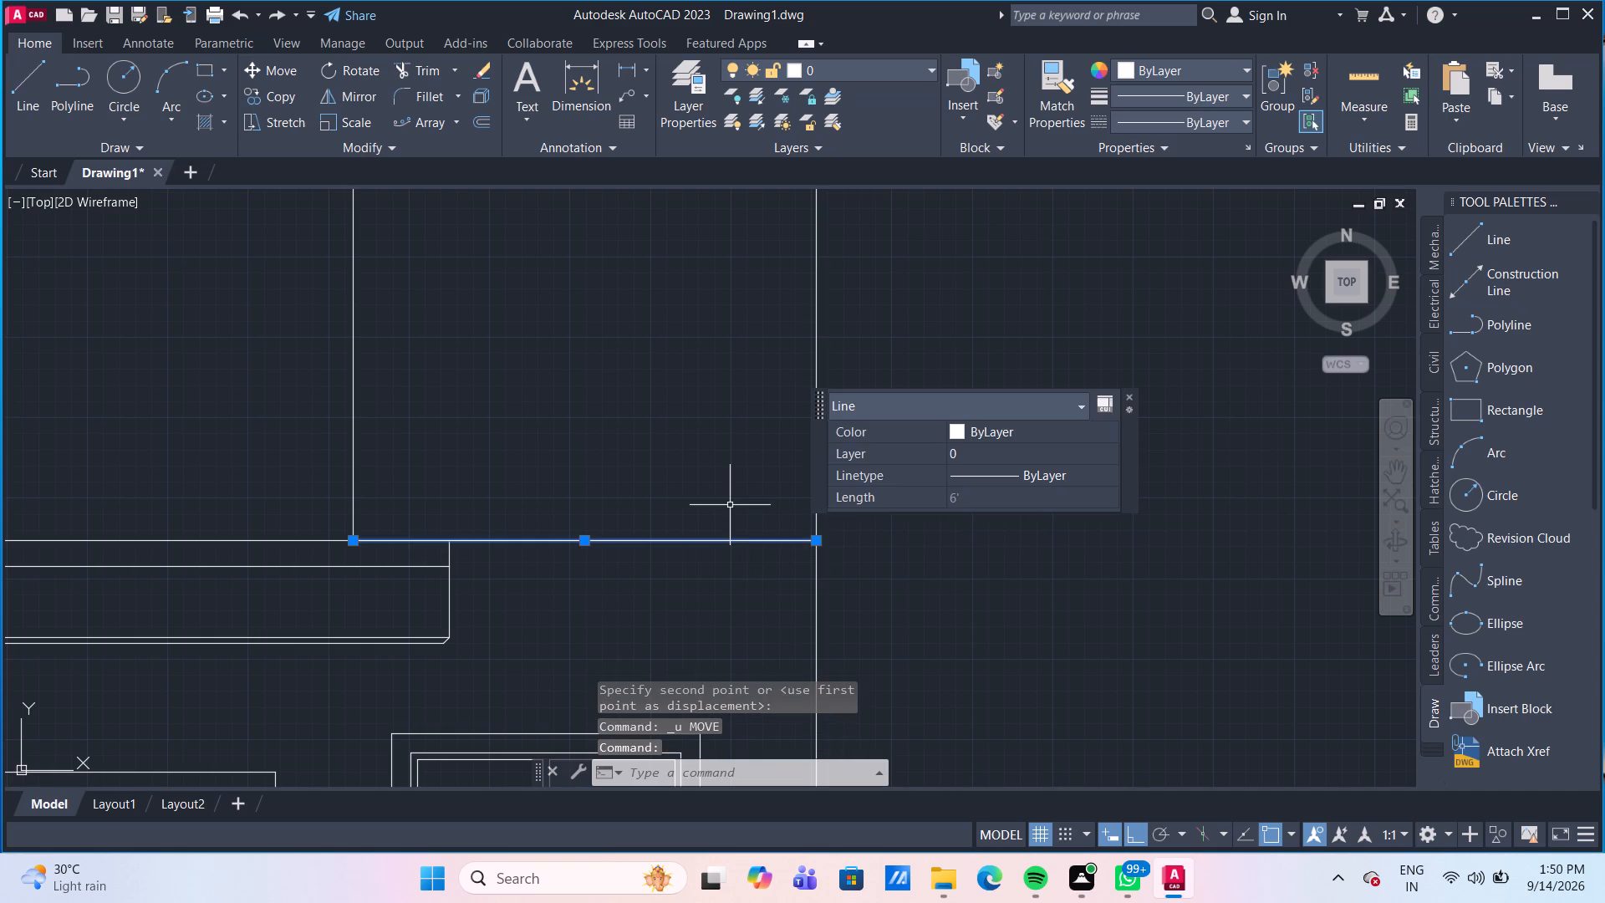
{"action": "key", "text": "m"}
{"action": "key", "text": "Return"}
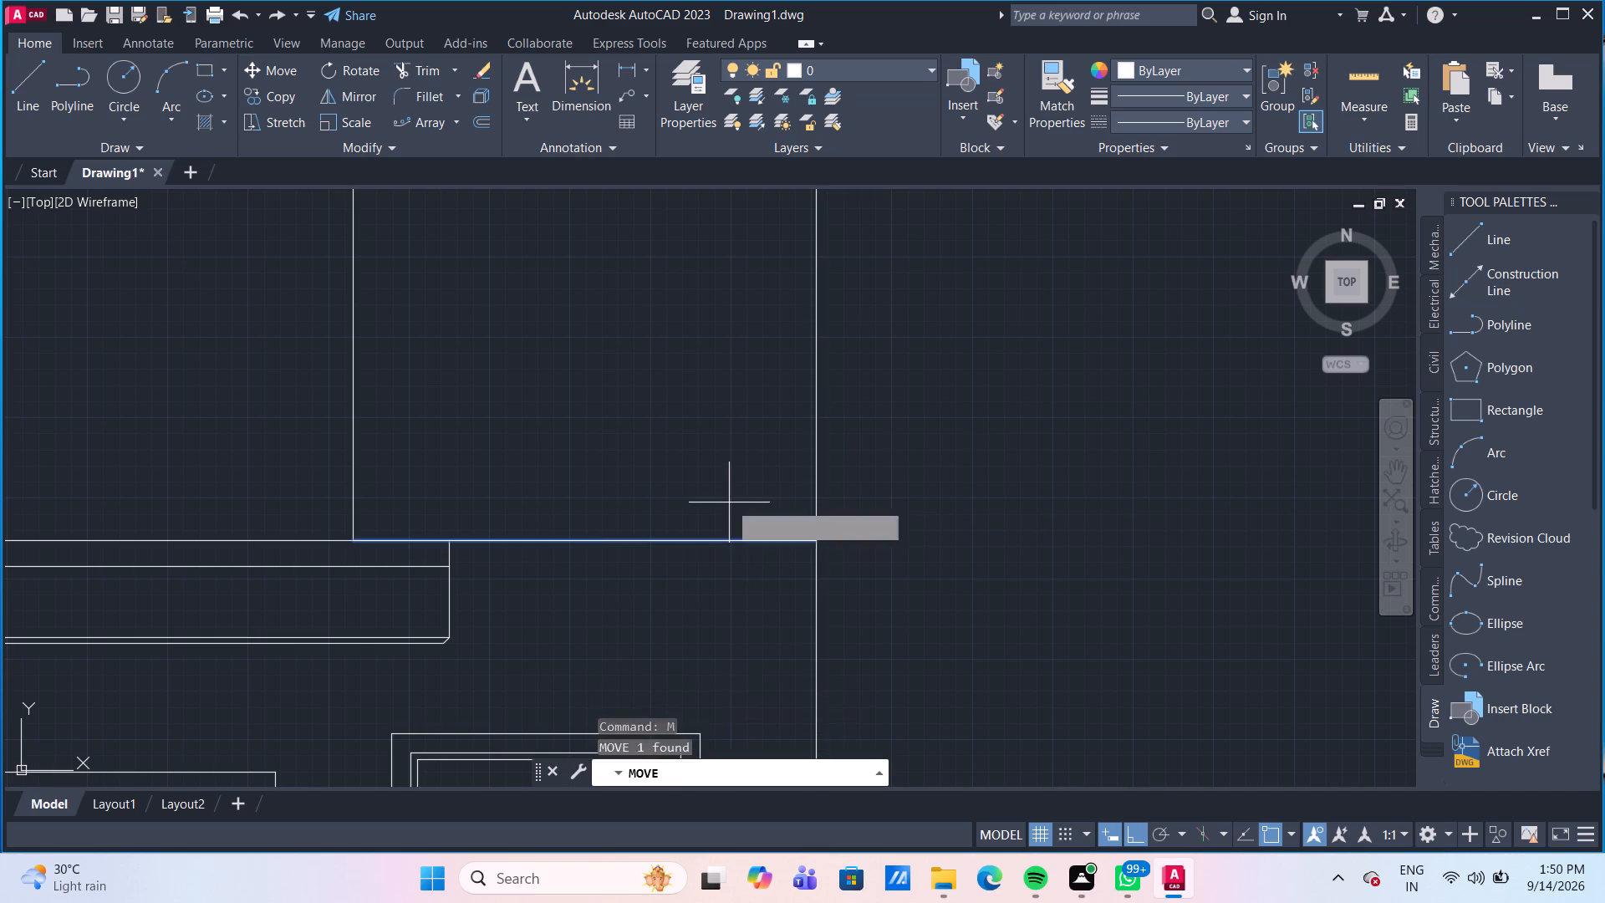
{"action": "left_click", "coordinate": [818, 538]}
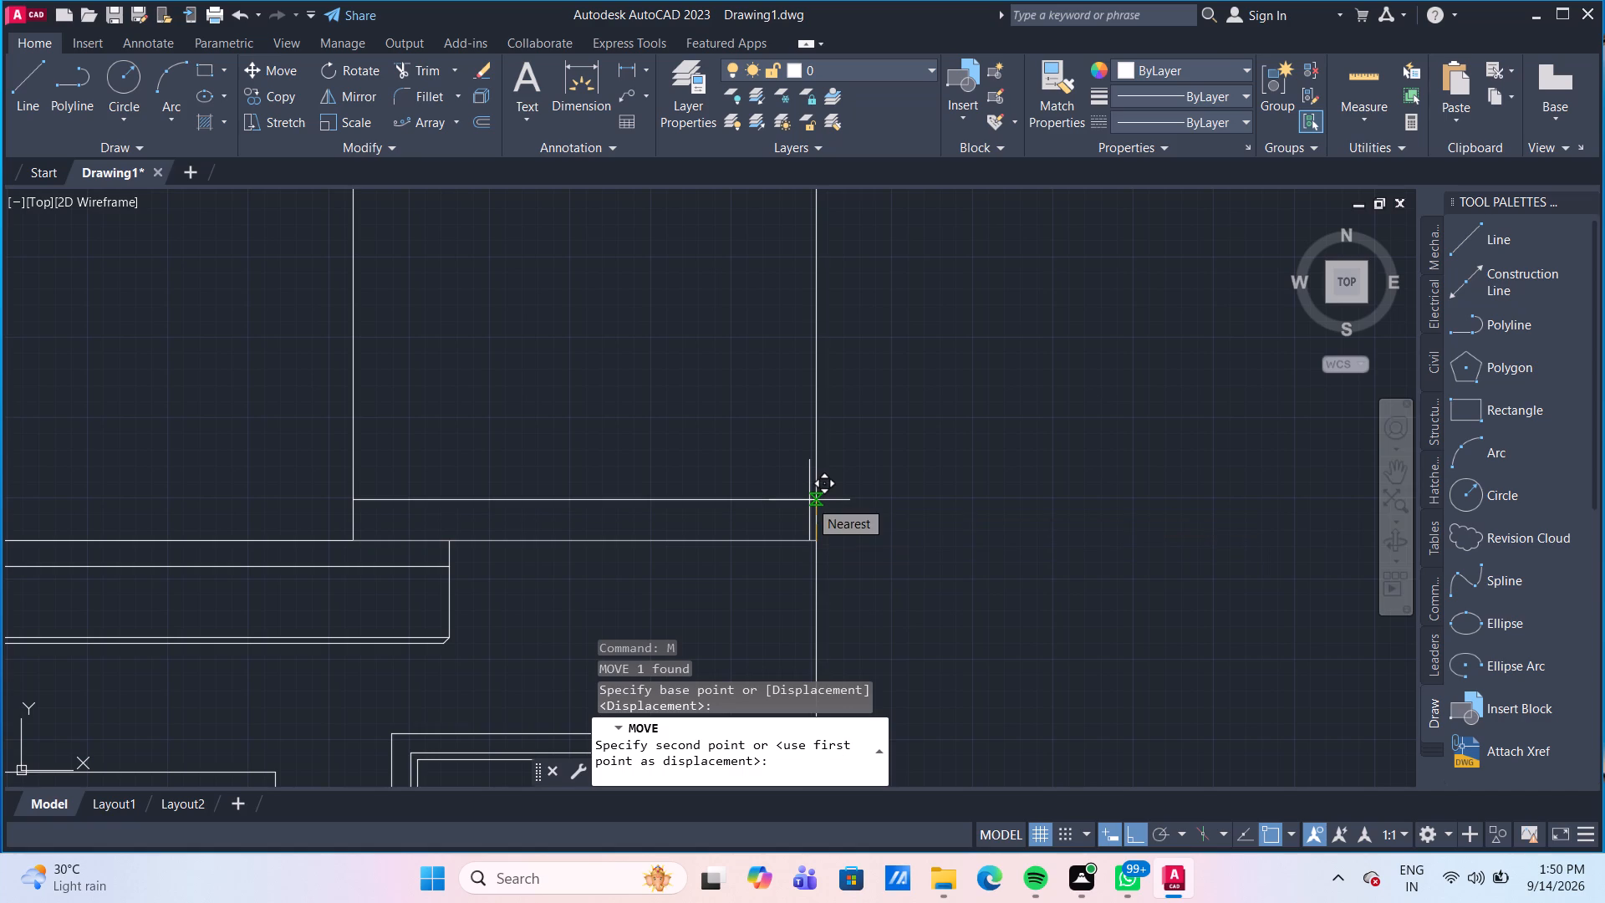
{"action": "type", "text": "6\""}
{"action": "key", "text": "Return"}
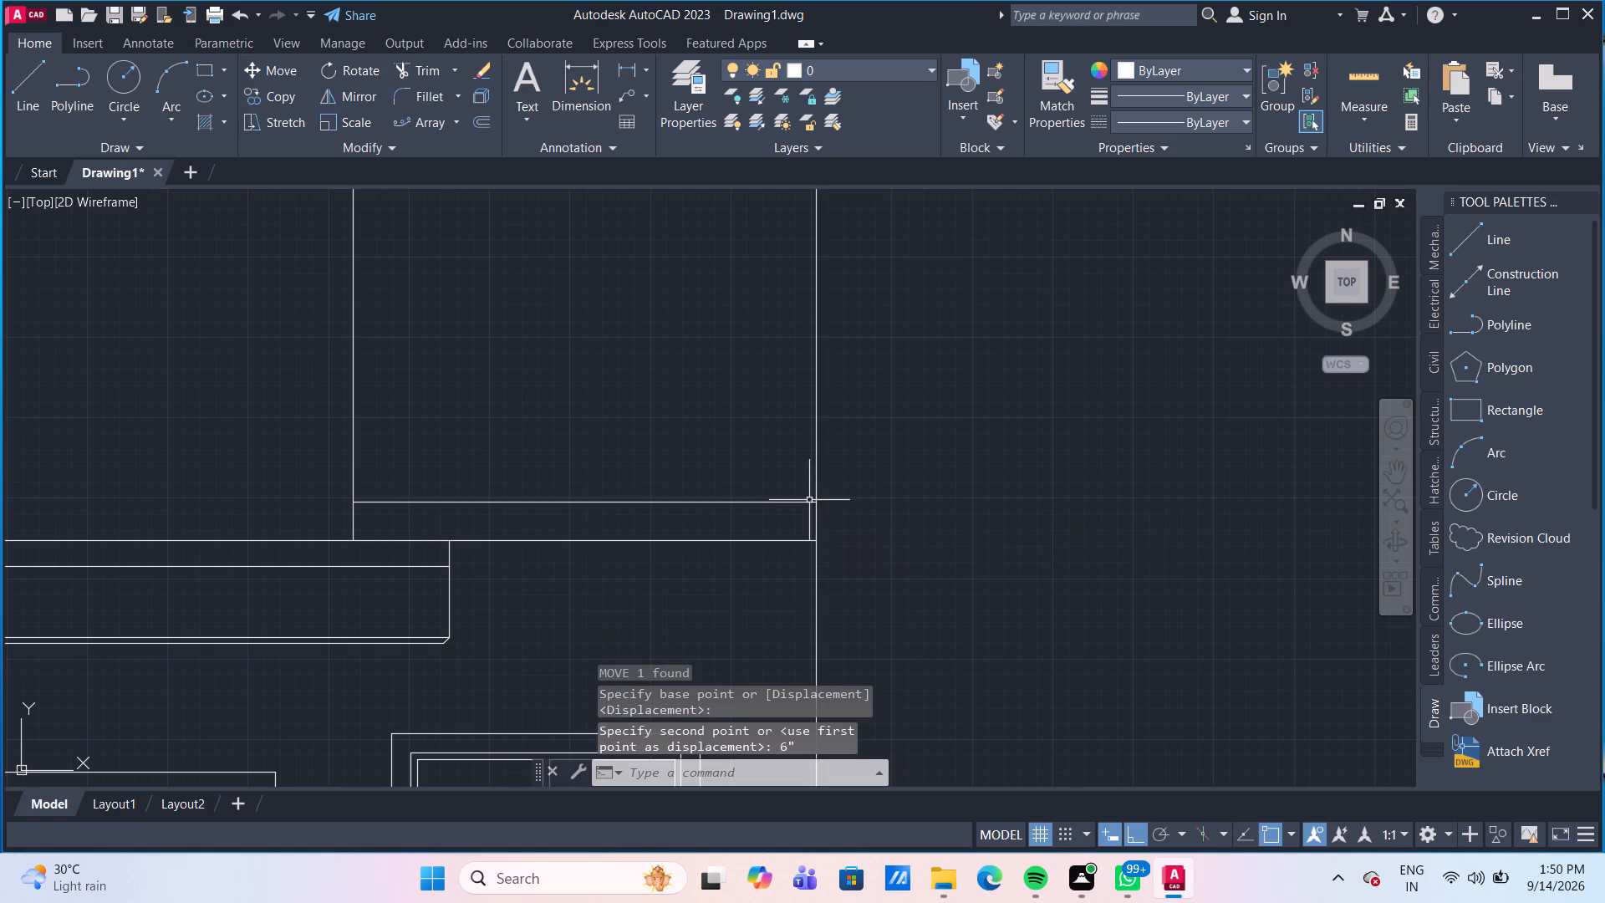
Offset the raised 6' line upward by 6", and offset the resulting line upward by the same distance.
{"action": "left_click", "coordinate": [751, 503]}
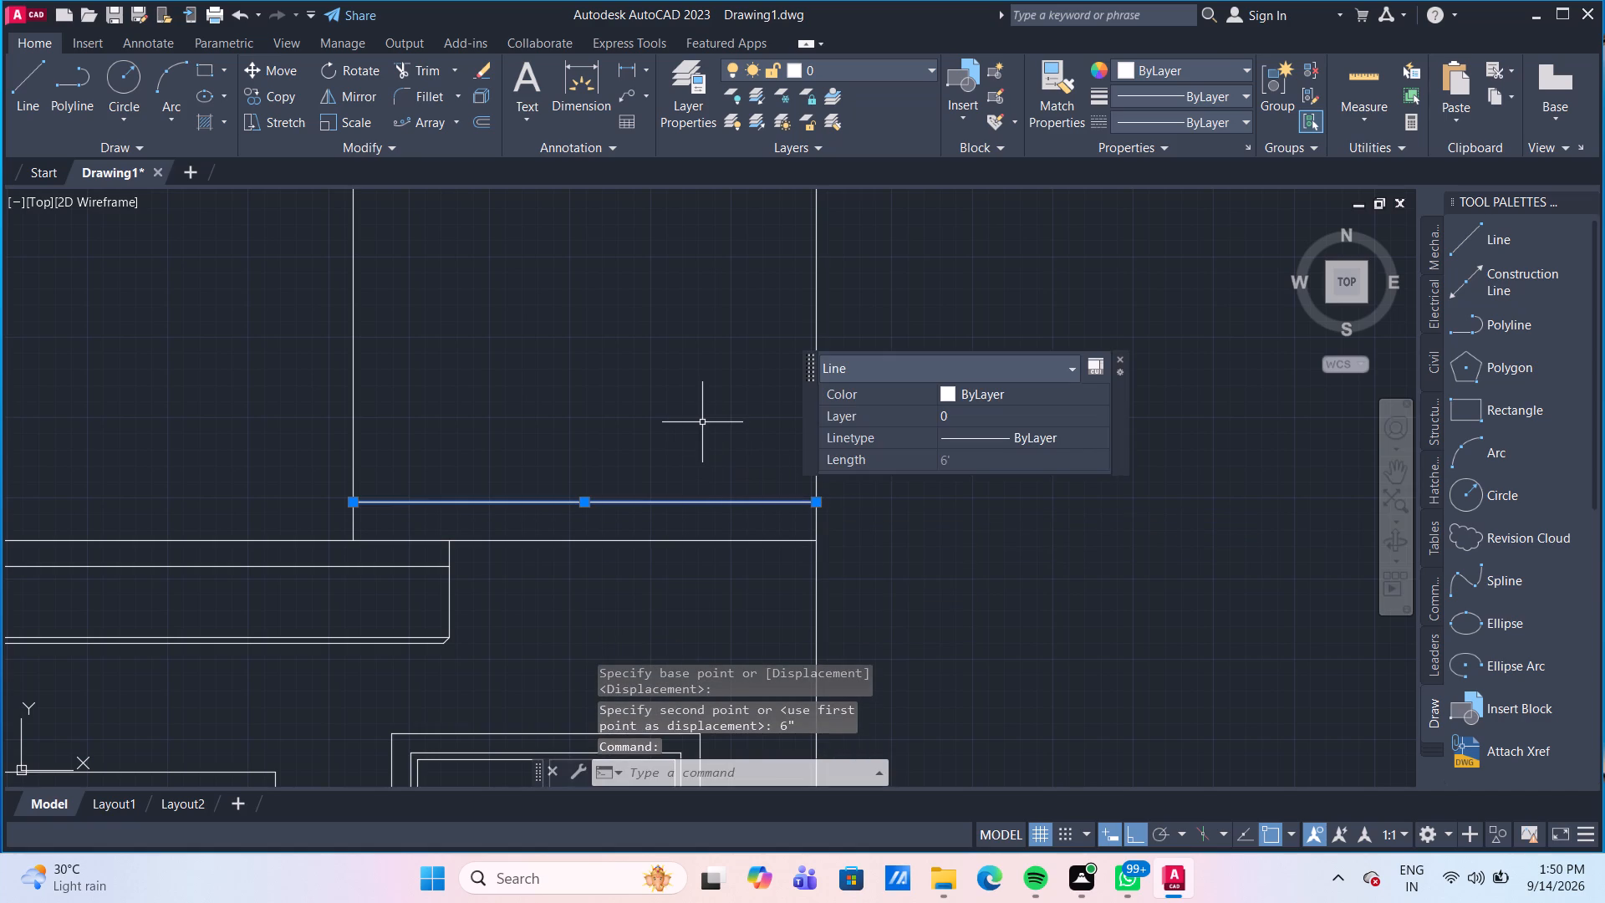
{"action": "key", "text": "o"}
{"action": "key", "text": "Return"}
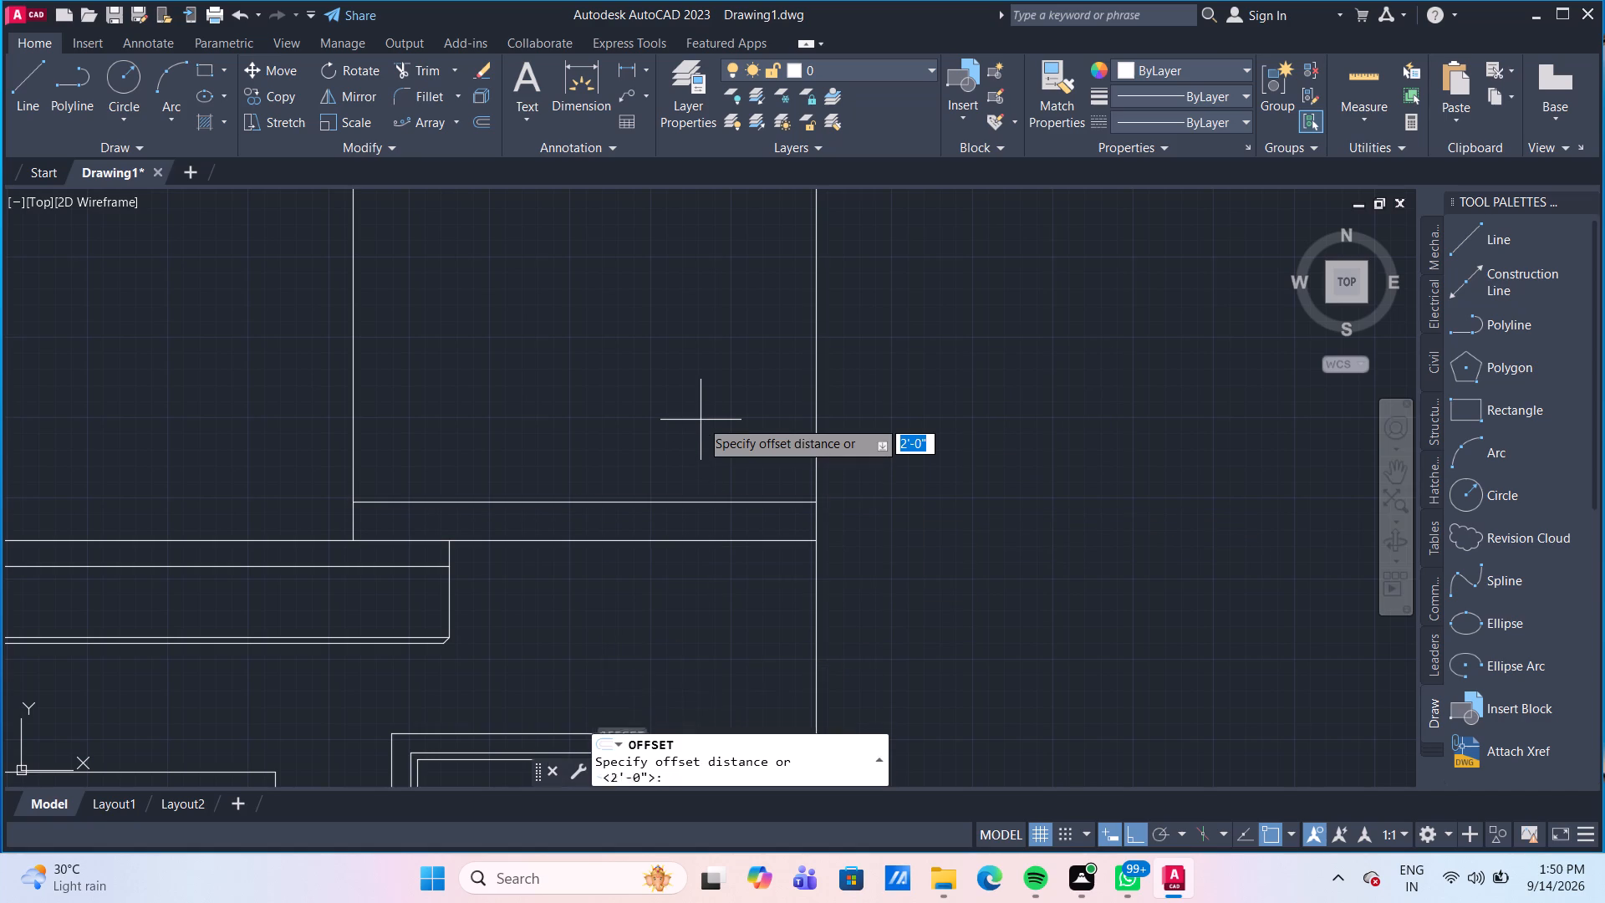
{"action": "key", "text": "6"}
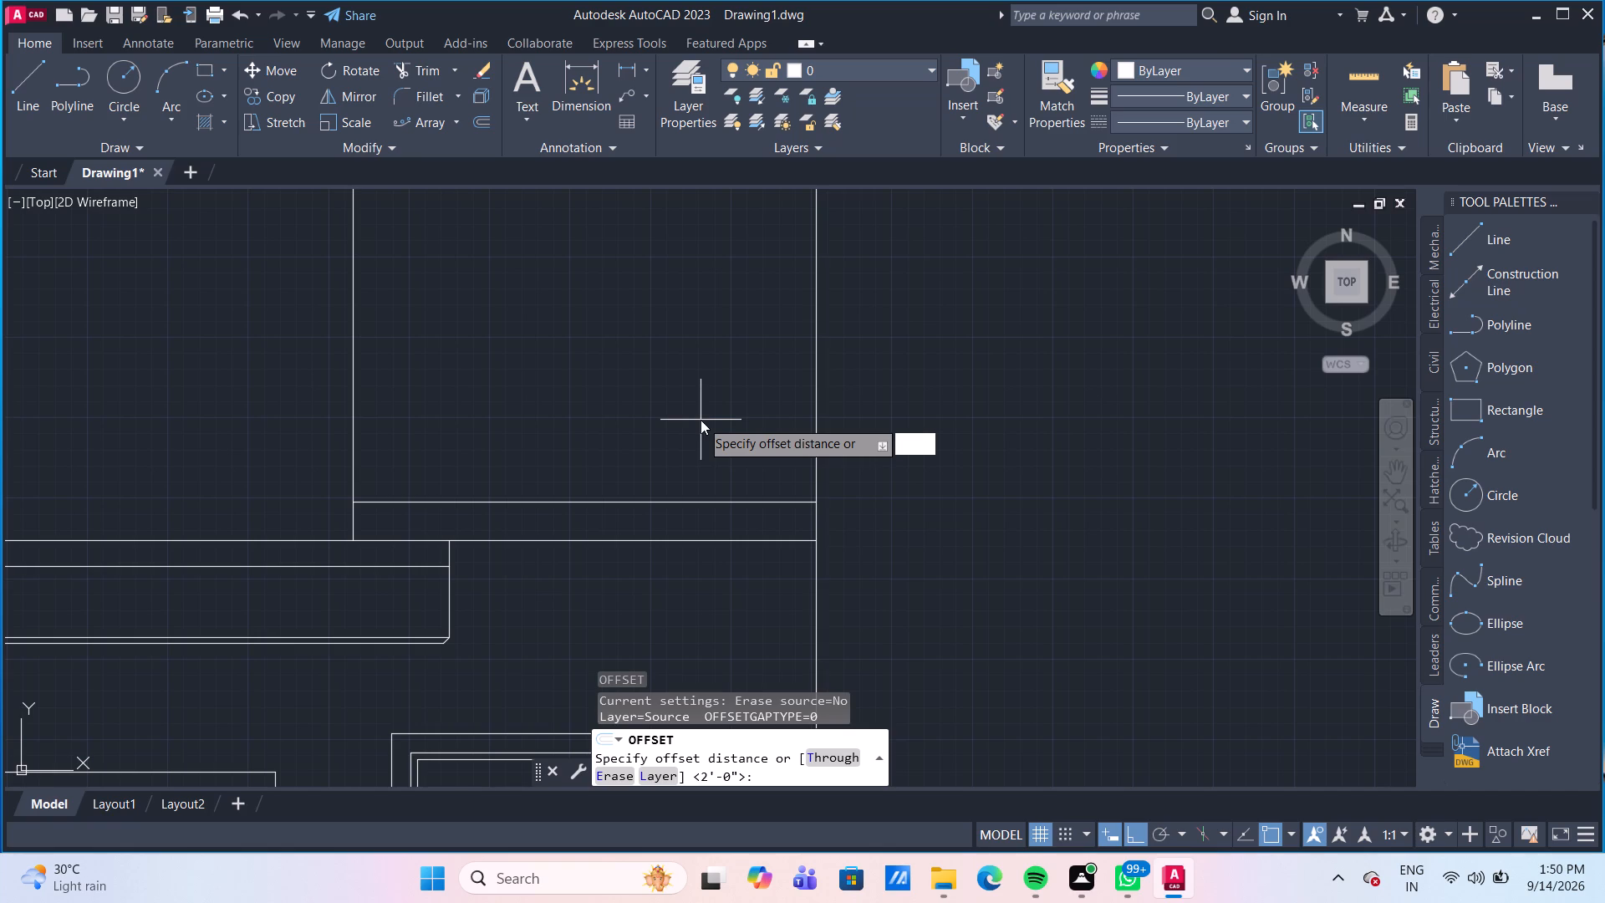
{"action": "key", "text": "shift+quotedbl"}
{"action": "key", "text": "Return"}
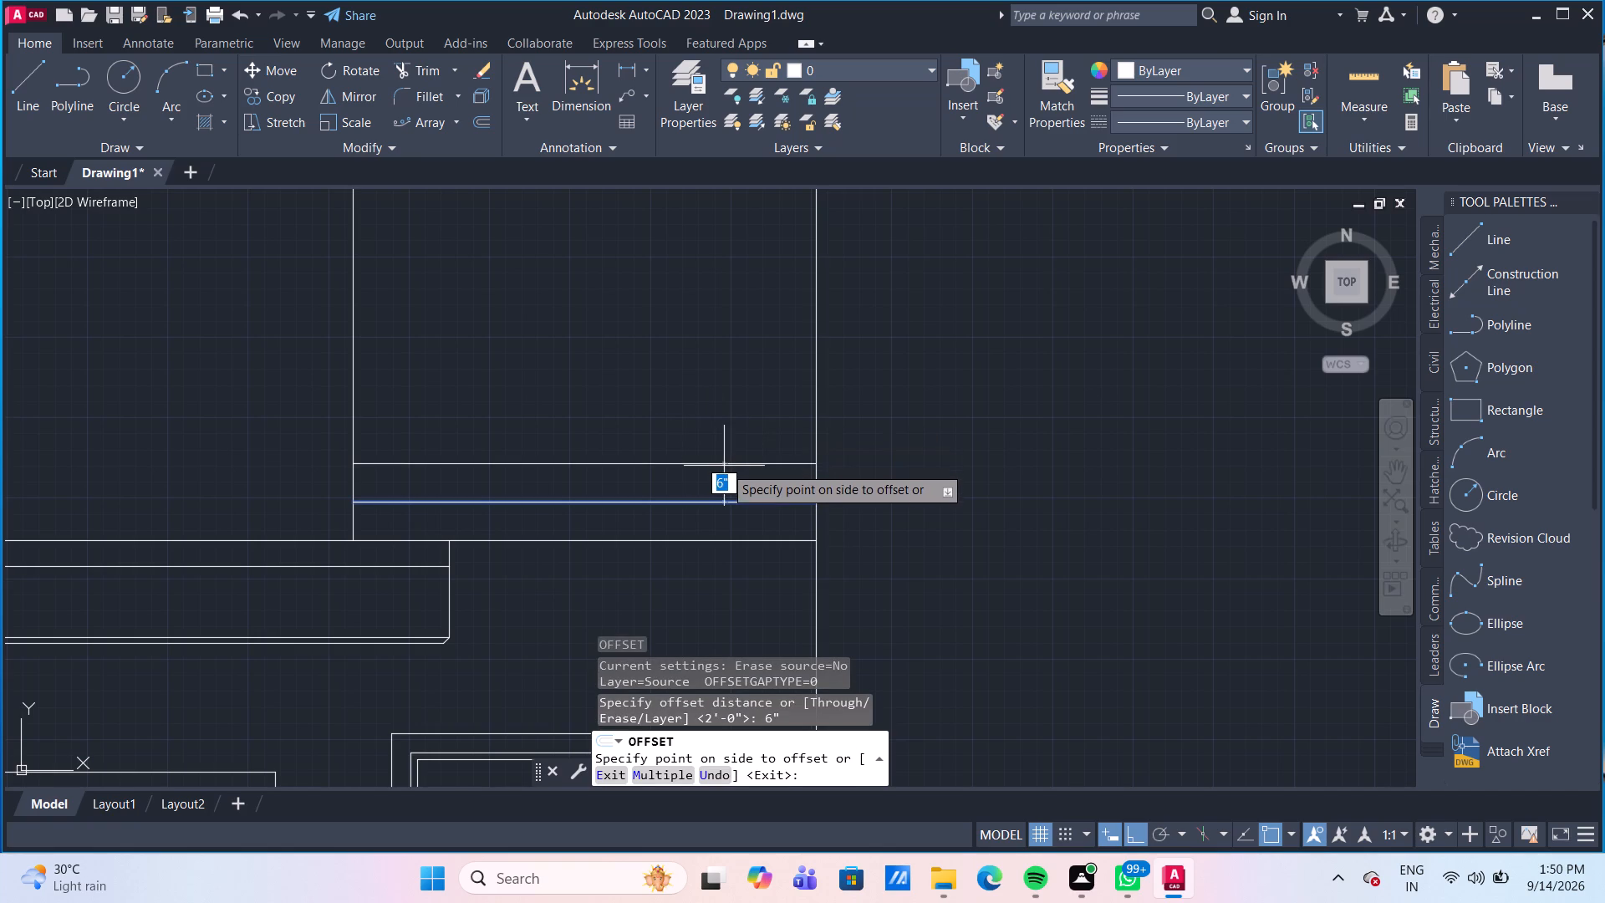
{"action": "key", "text": "Escape"}
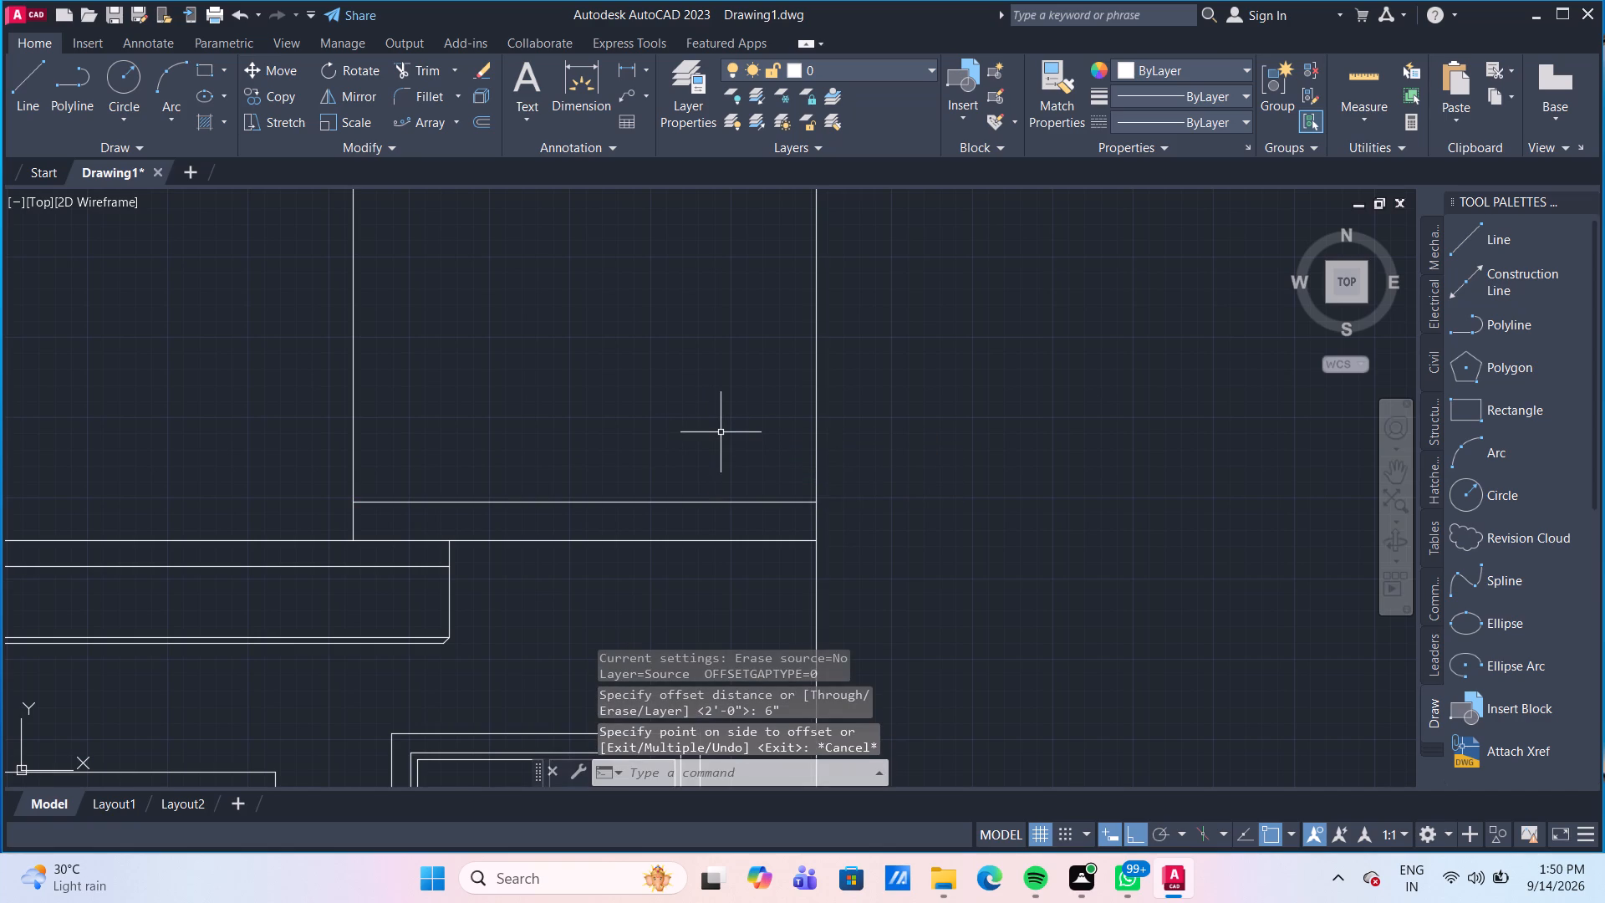
{"action": "key", "text": "o"}
{"action": "key", "text": "Return"}
{"action": "key", "text": "Return"}
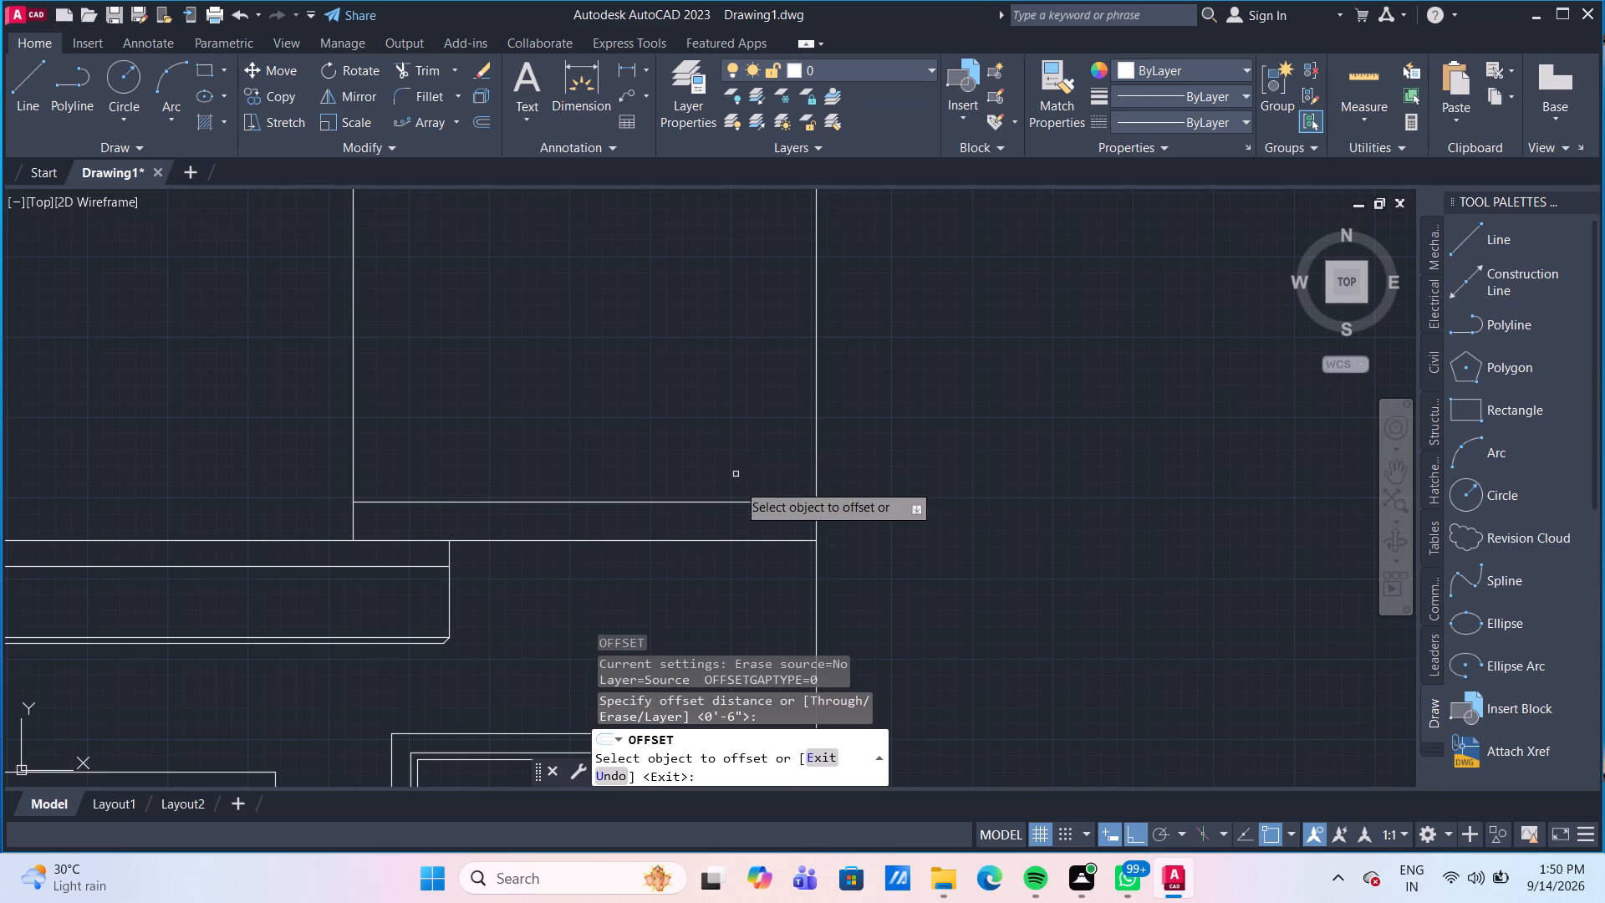
{"action": "left_click_drag", "start_coordinate": [743, 503], "coordinate": [739, 494]}
{"action": "left_click", "coordinate": [722, 396]}
{"action": "left_click_drag", "start_coordinate": [719, 464], "coordinate": [714, 440]}
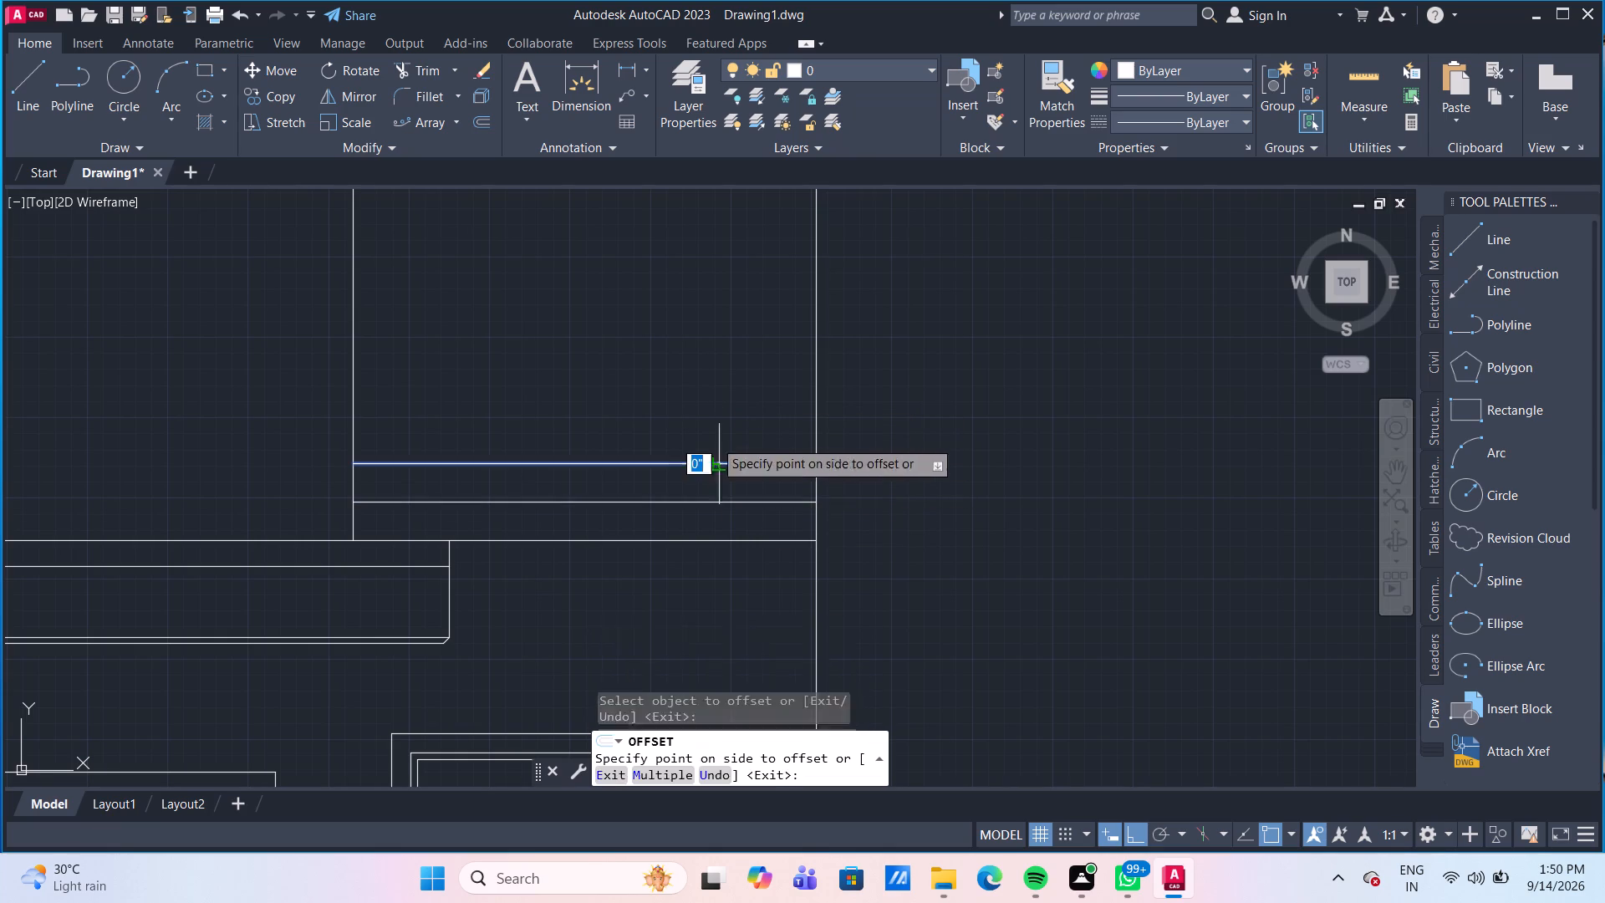
{"action": "left_click", "coordinate": [709, 371]}
Offset the topmost 6' panel line upward by 6" five times in succession, each from the newest line.
{"action": "scroll", "coordinate": [709, 371], "scroll_direction": "down", "scroll_amount": 2}
{"action": "middle_click_drag", "start_coordinate": [709, 371], "coordinate": [705, 470]}
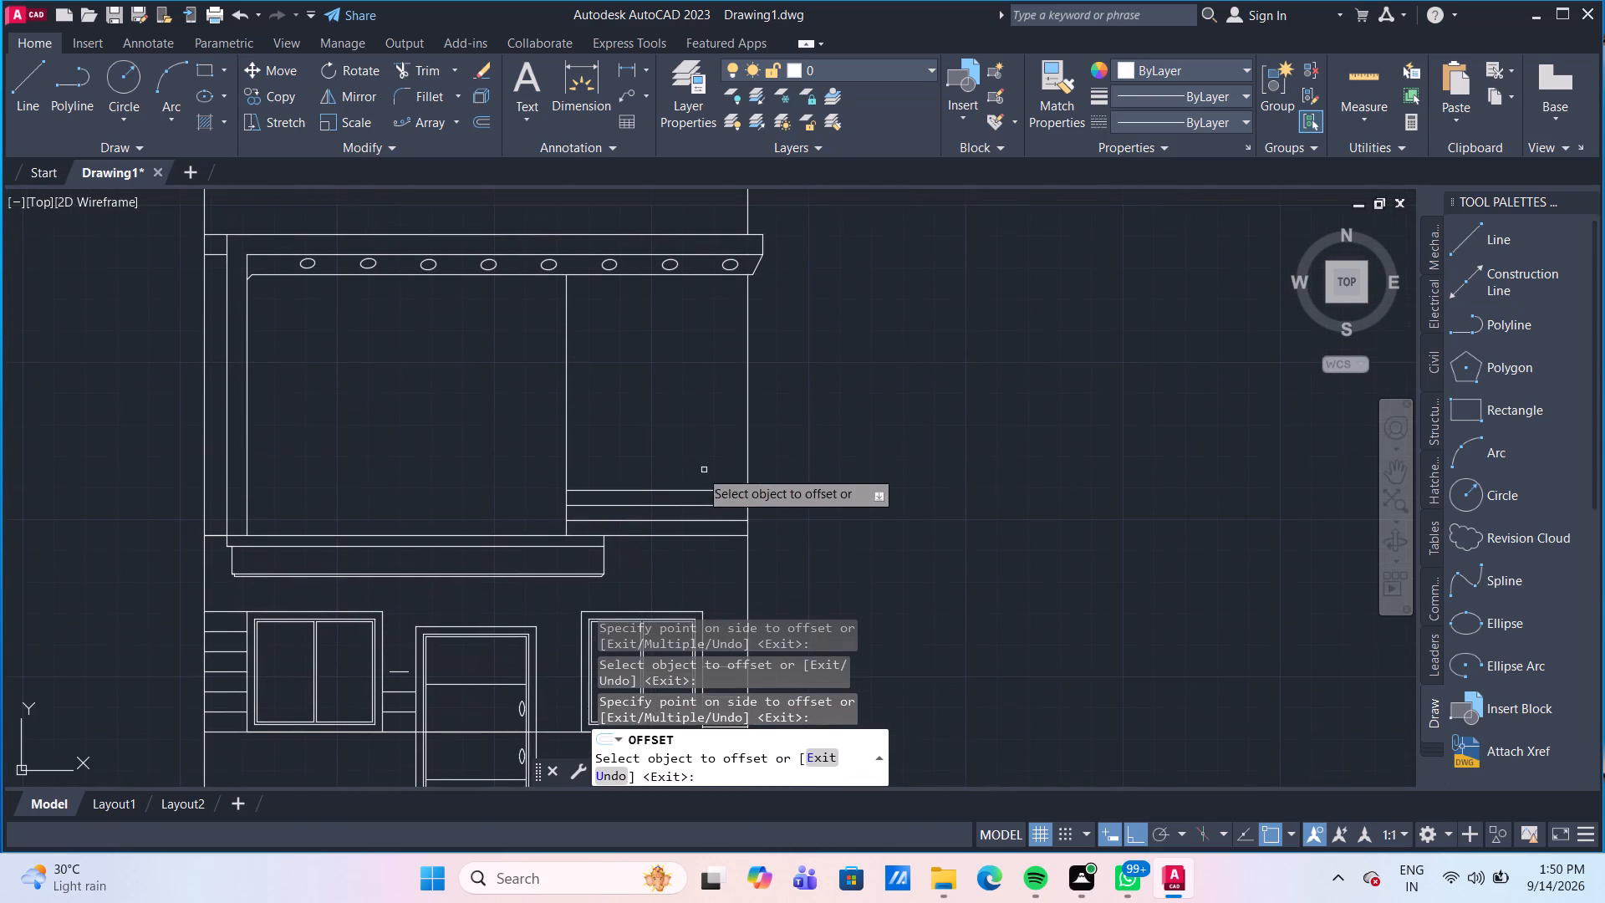
{"action": "left_click_drag", "start_coordinate": [678, 492], "coordinate": [675, 484]}
{"action": "left_click", "coordinate": [678, 416]}
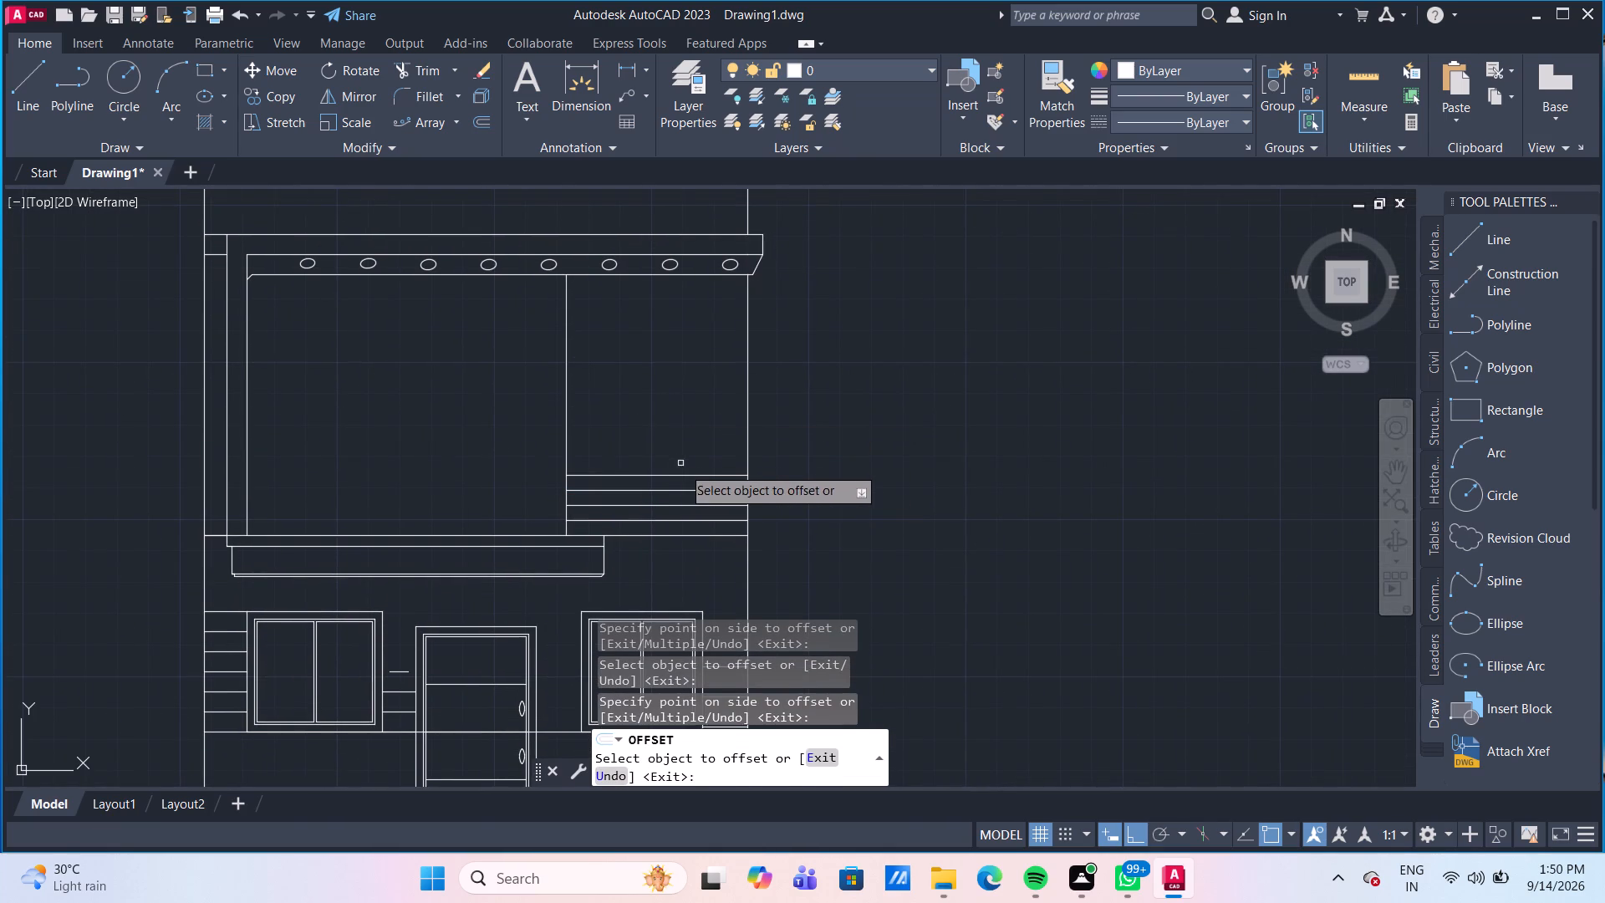
{"action": "left_click_drag", "start_coordinate": [686, 475], "coordinate": [685, 465]}
{"action": "left_click_drag", "start_coordinate": [680, 382], "coordinate": [681, 411]}
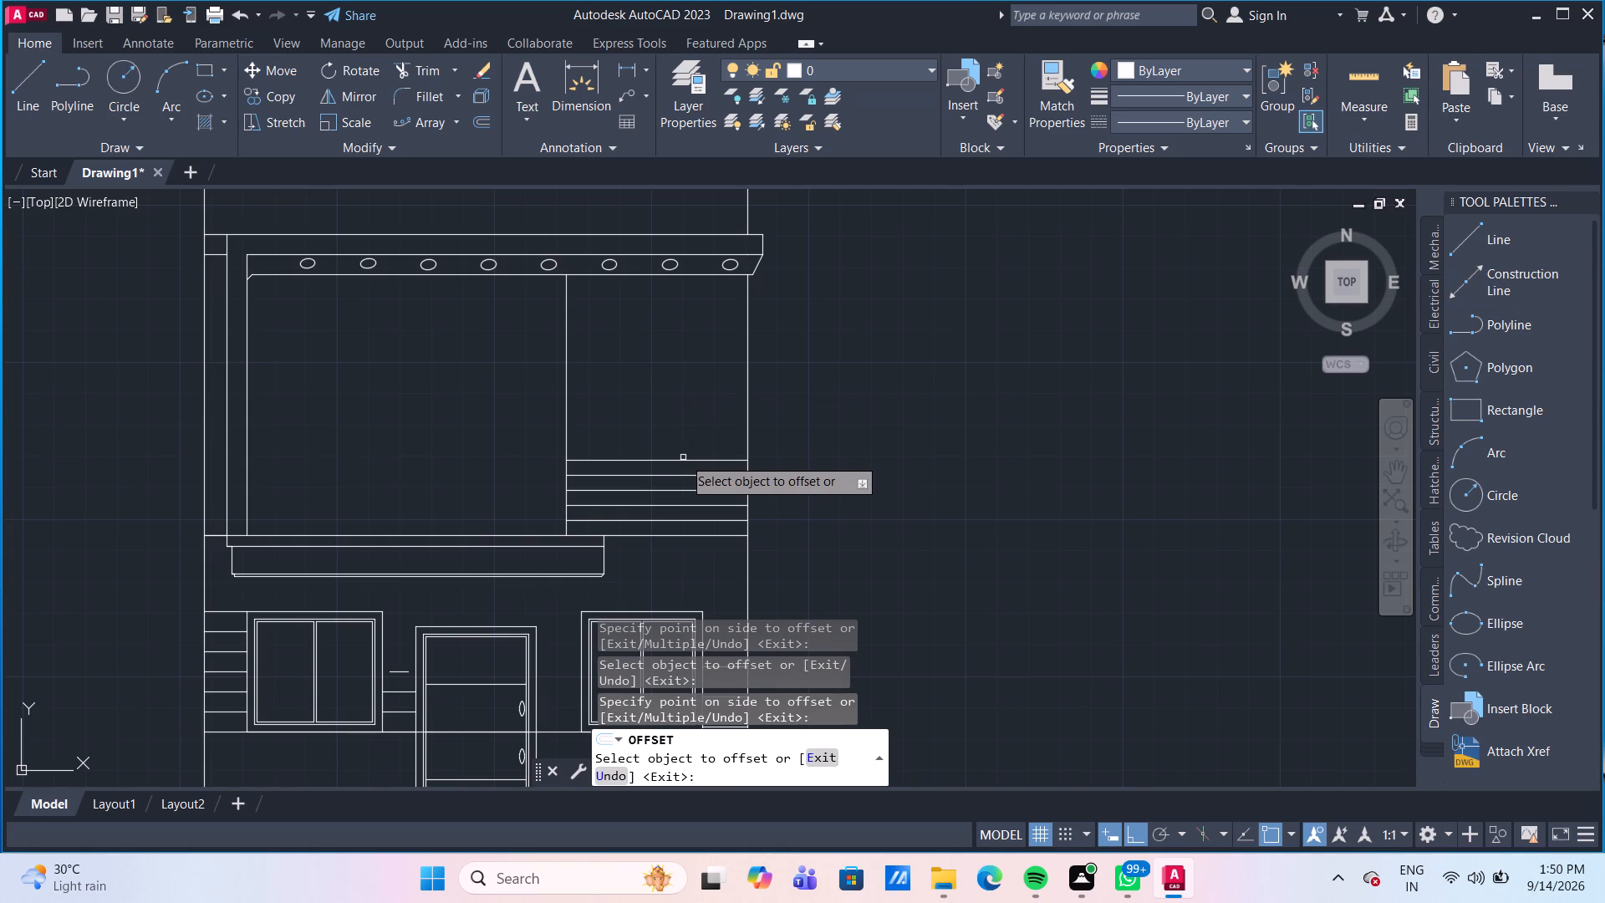
{"action": "left_click_drag", "start_coordinate": [685, 460], "coordinate": [680, 441]}
{"action": "left_click_drag", "start_coordinate": [676, 369], "coordinate": [679, 407]}
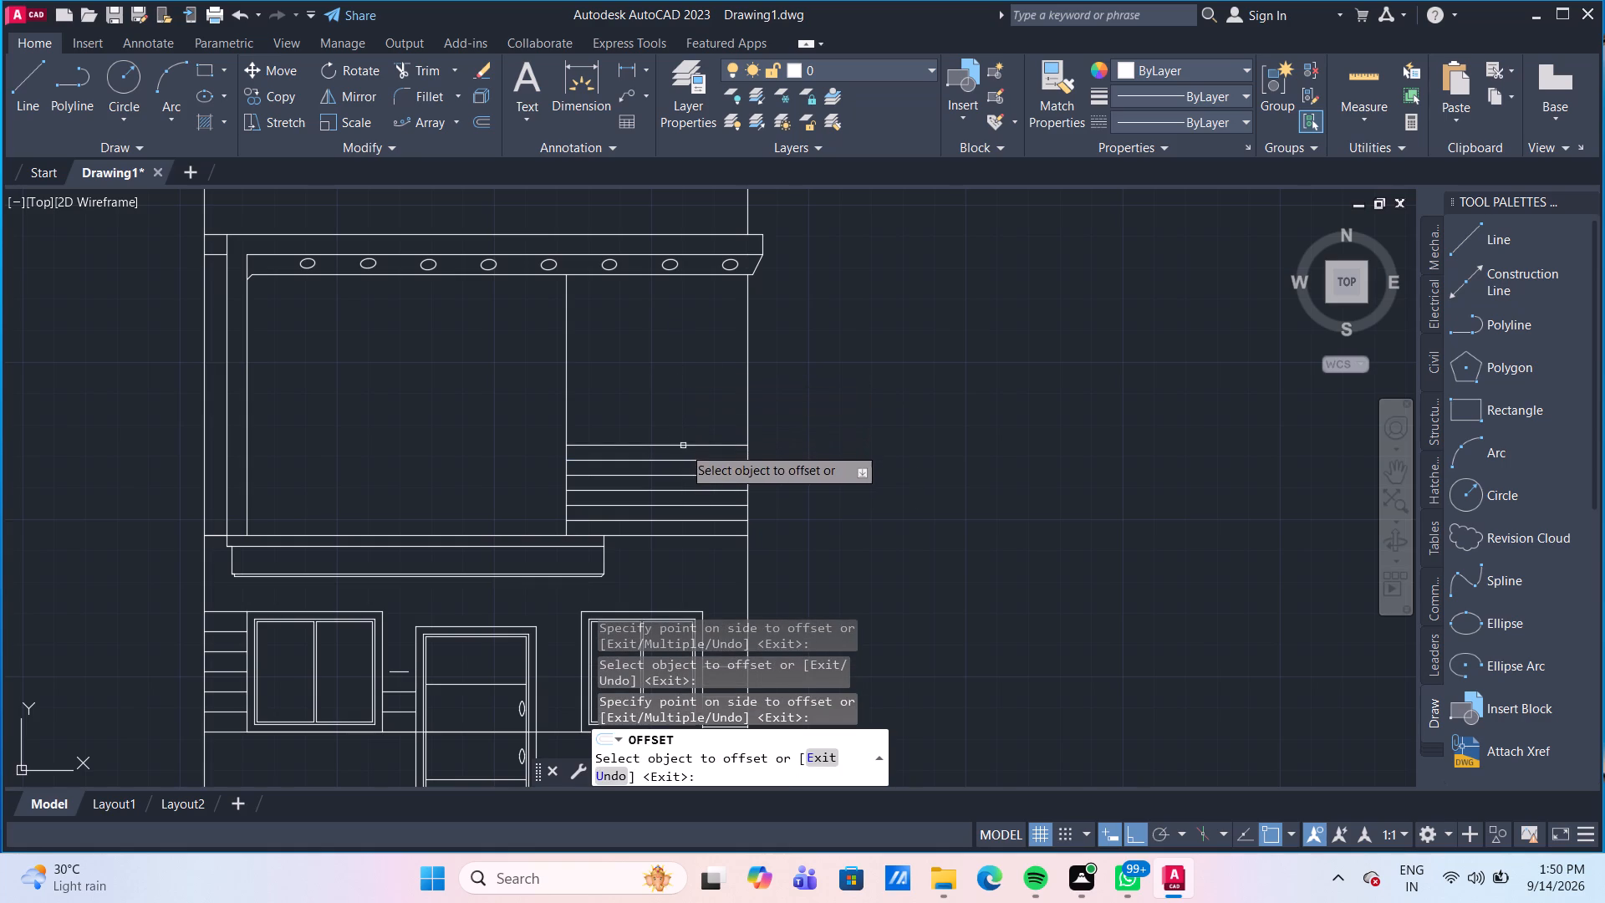
{"action": "left_click_drag", "start_coordinate": [683, 446], "coordinate": [681, 438]}
{"action": "left_click_drag", "start_coordinate": [675, 390], "coordinate": [679, 405]}
{"action": "left_click", "coordinate": [682, 429]}
{"action": "left_click_drag", "start_coordinate": [680, 369], "coordinate": [684, 385]}
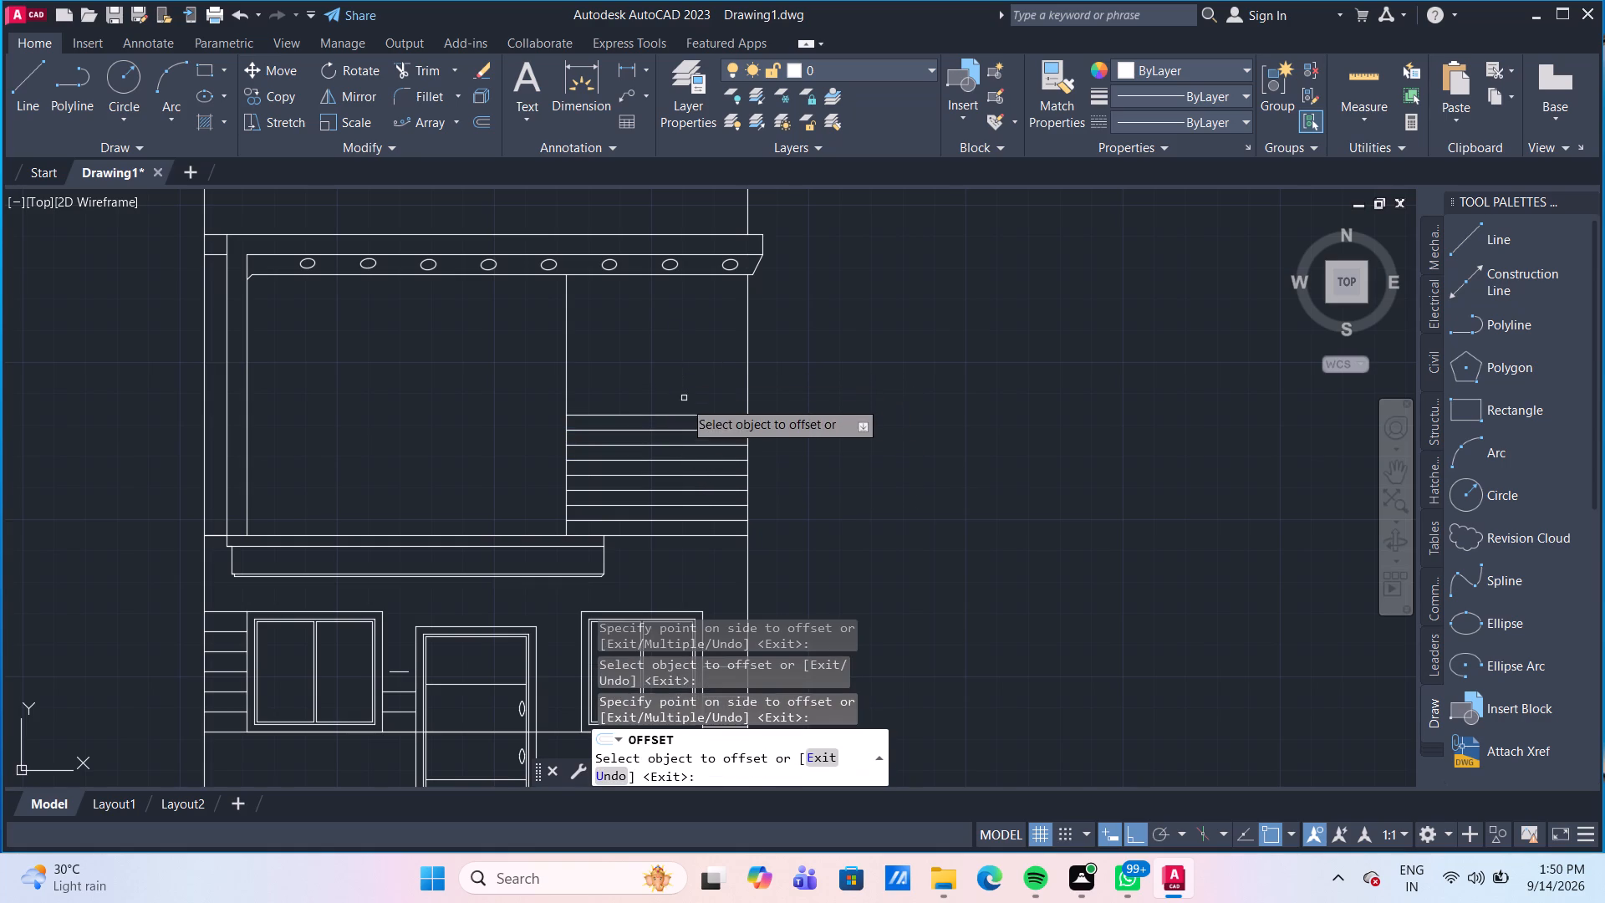
Add four more 6' panel lines by continuing the 6" upward offsets from the newest line each time.
{"action": "left_click_drag", "start_coordinate": [685, 418], "coordinate": [682, 404]}
{"action": "left_click_drag", "start_coordinate": [675, 358], "coordinate": [679, 376]}
{"action": "left_click", "coordinate": [681, 403]}
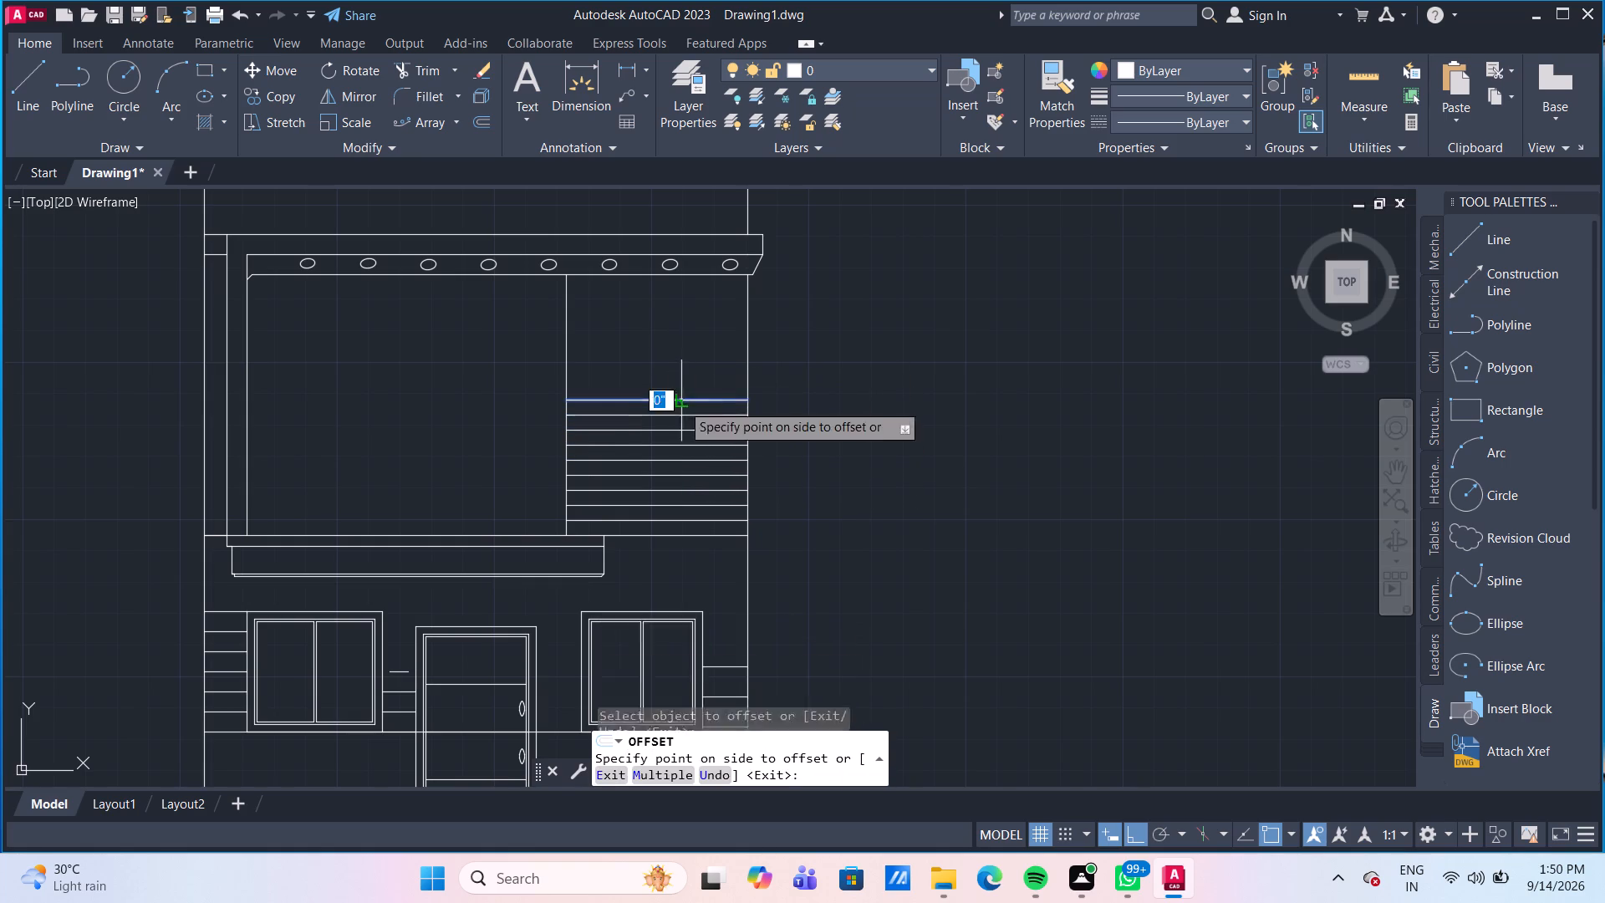
{"action": "left_click", "coordinate": [675, 352]}
{"action": "left_click", "coordinate": [679, 381]}
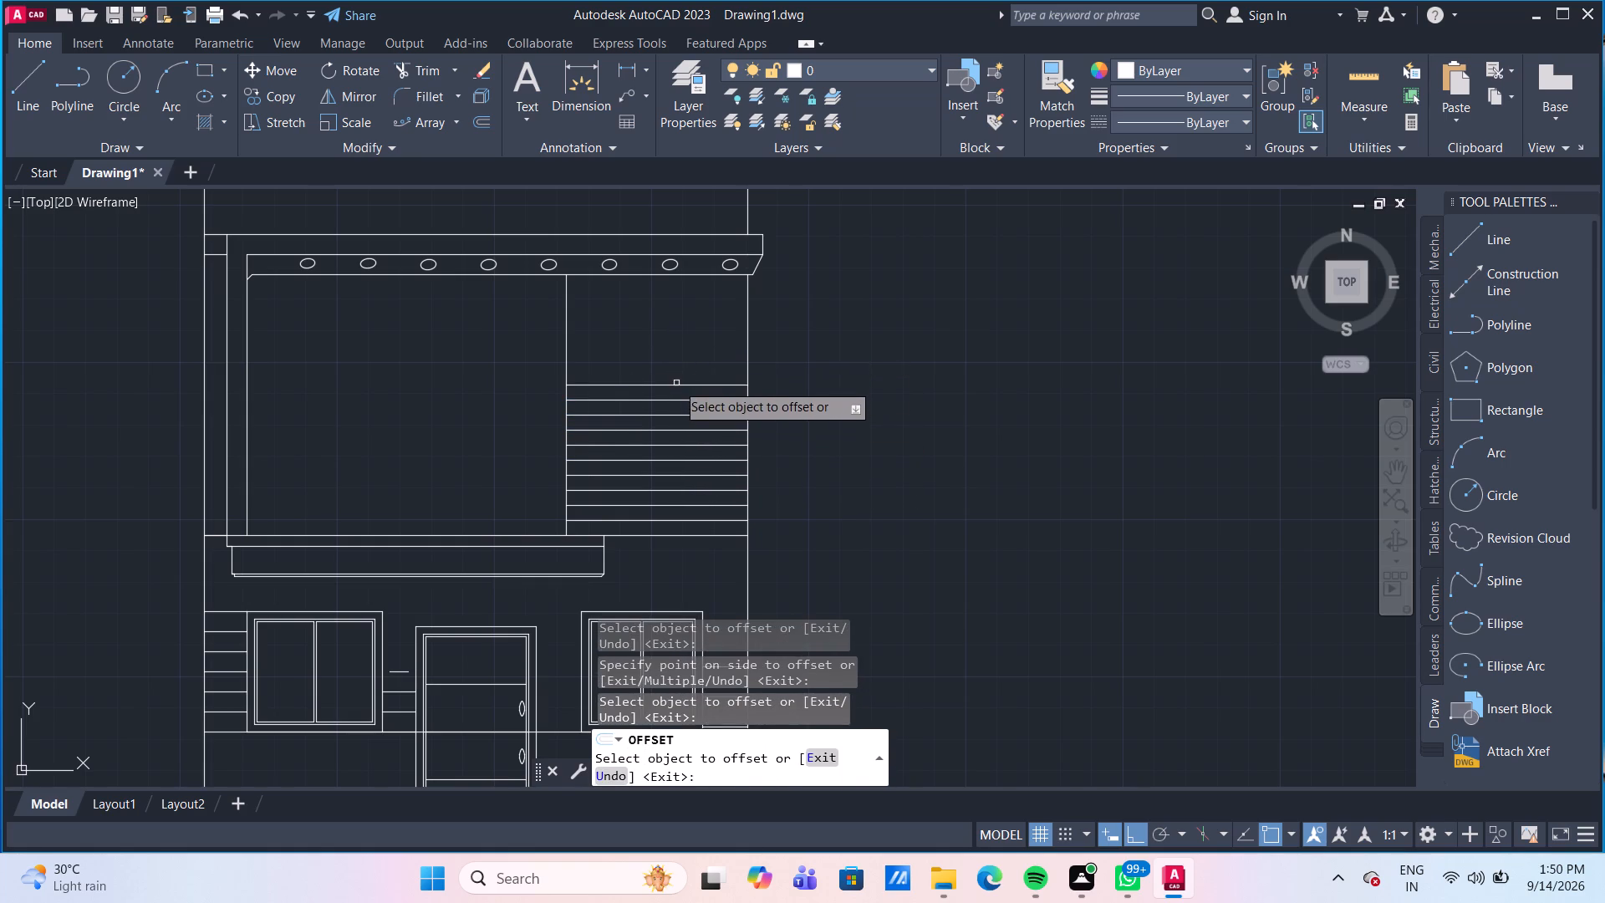
{"action": "left_click", "coordinate": [676, 384]}
{"action": "left_click", "coordinate": [674, 349]}
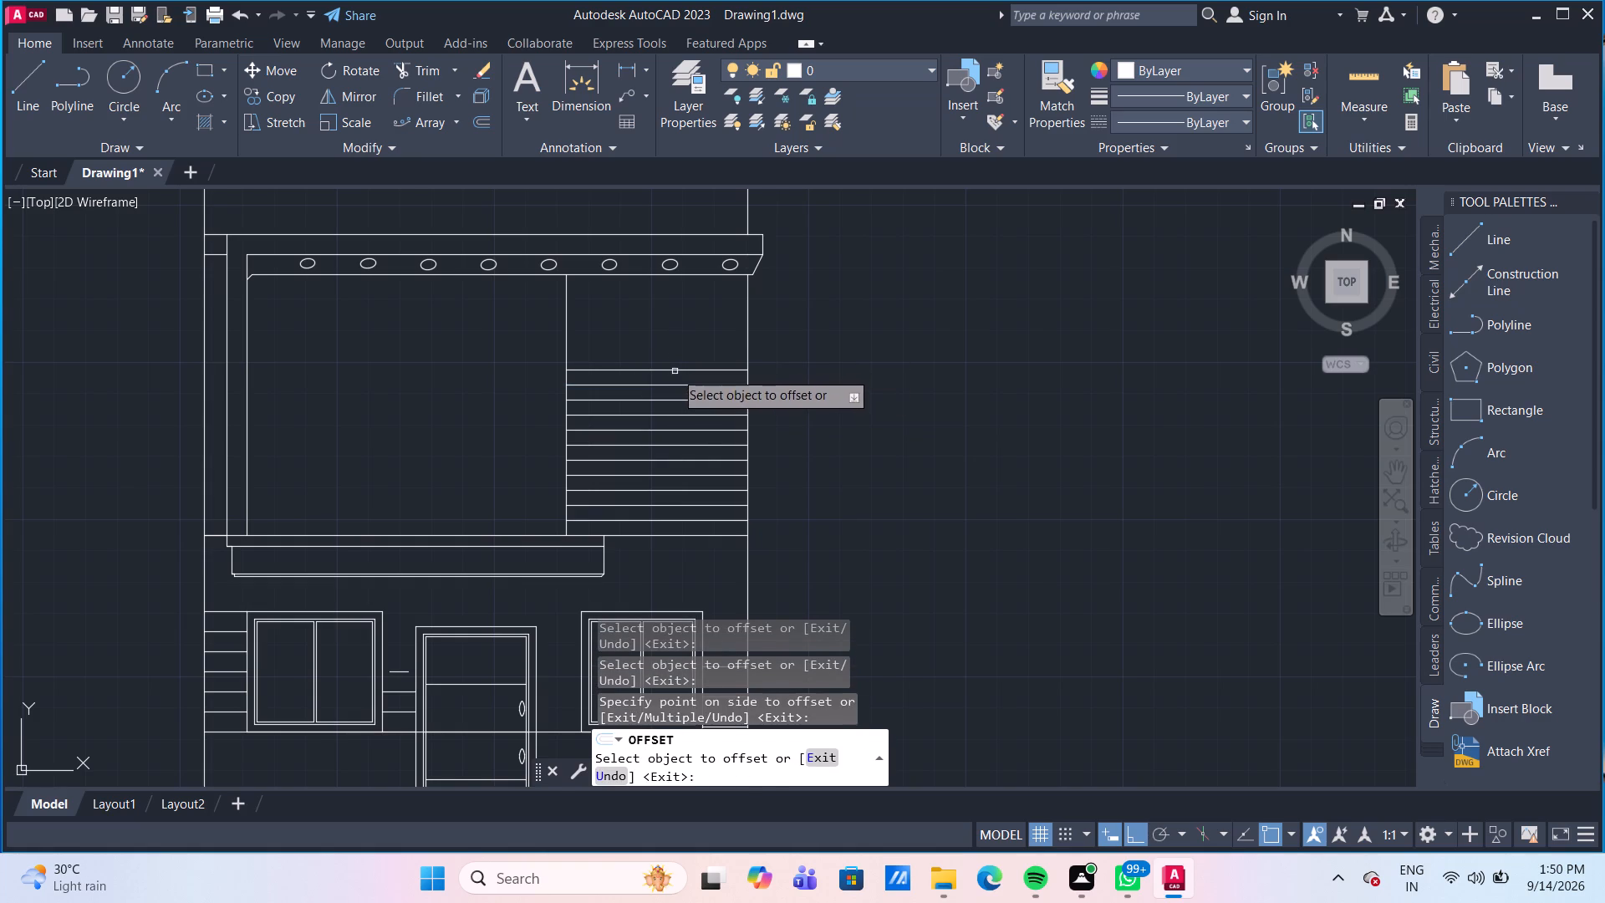
{"action": "left_click", "coordinate": [675, 371]}
{"action": "left_click", "coordinate": [680, 323]}
Offset five more panel lines upward at 6" spacing to just below the roof band, and end the Offset command.
{"action": "left_click_drag", "start_coordinate": [685, 355], "coordinate": [683, 320]}
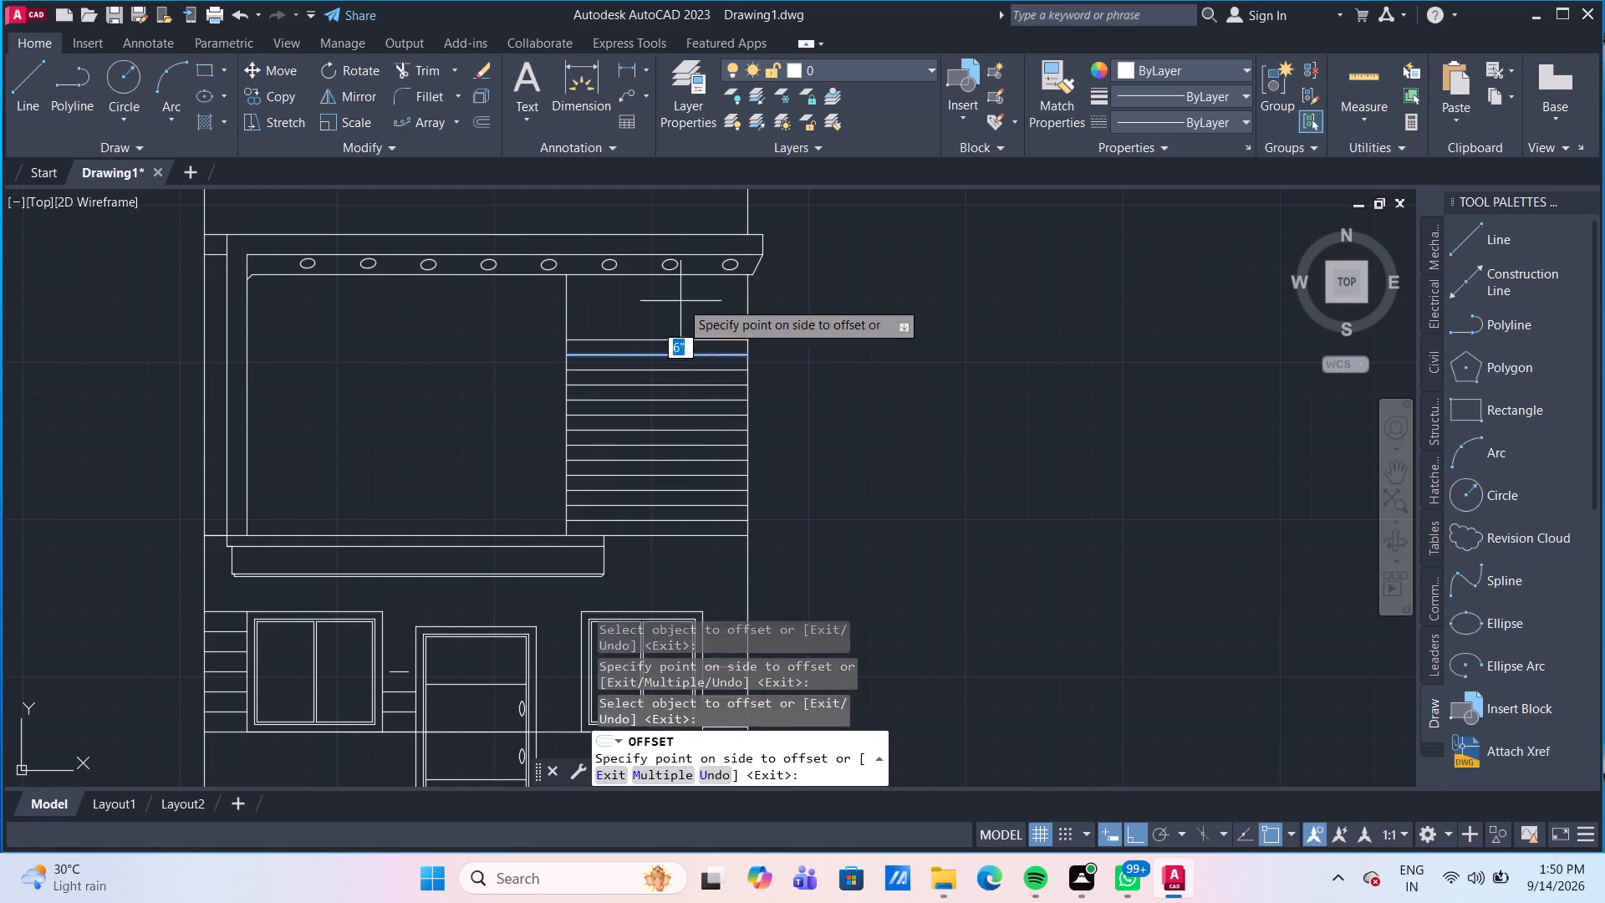
{"action": "left_click_drag", "start_coordinate": [680, 301], "coordinate": [685, 333]}
{"action": "left_click_drag", "start_coordinate": [685, 339], "coordinate": [681, 322]}
{"action": "left_click_drag", "start_coordinate": [680, 305], "coordinate": [683, 317]}
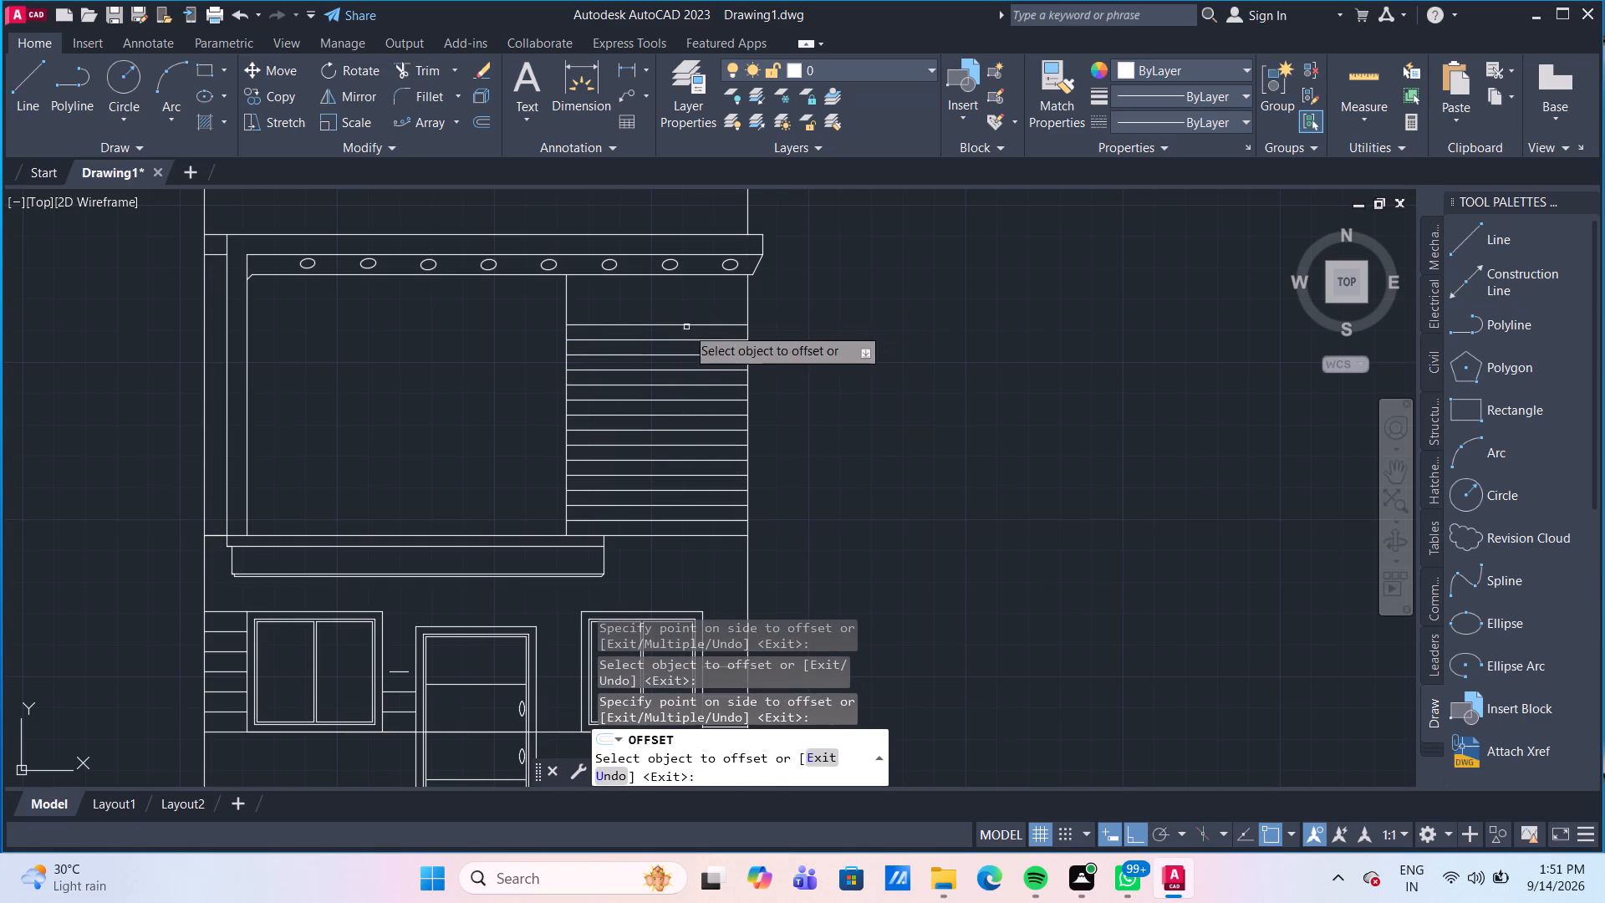
{"action": "left_click", "coordinate": [686, 327]}
{"action": "left_click", "coordinate": [682, 308]}
{"action": "left_click", "coordinate": [684, 310]}
{"action": "left_click", "coordinate": [685, 291]}
{"action": "left_click", "coordinate": [687, 294]}
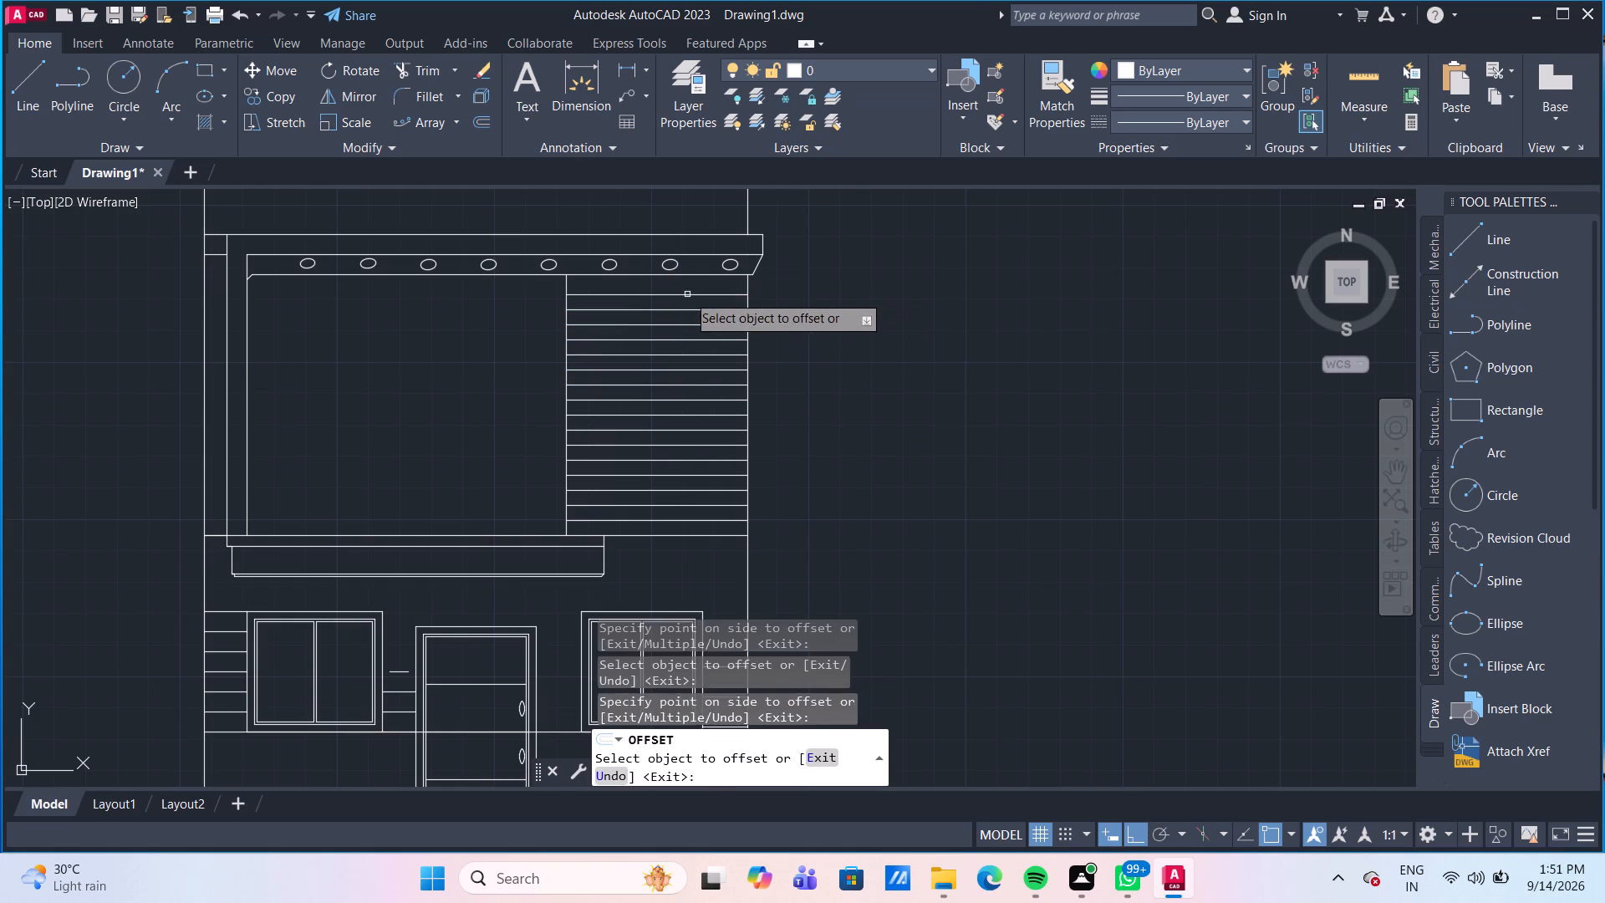
{"action": "left_click", "coordinate": [687, 288]}
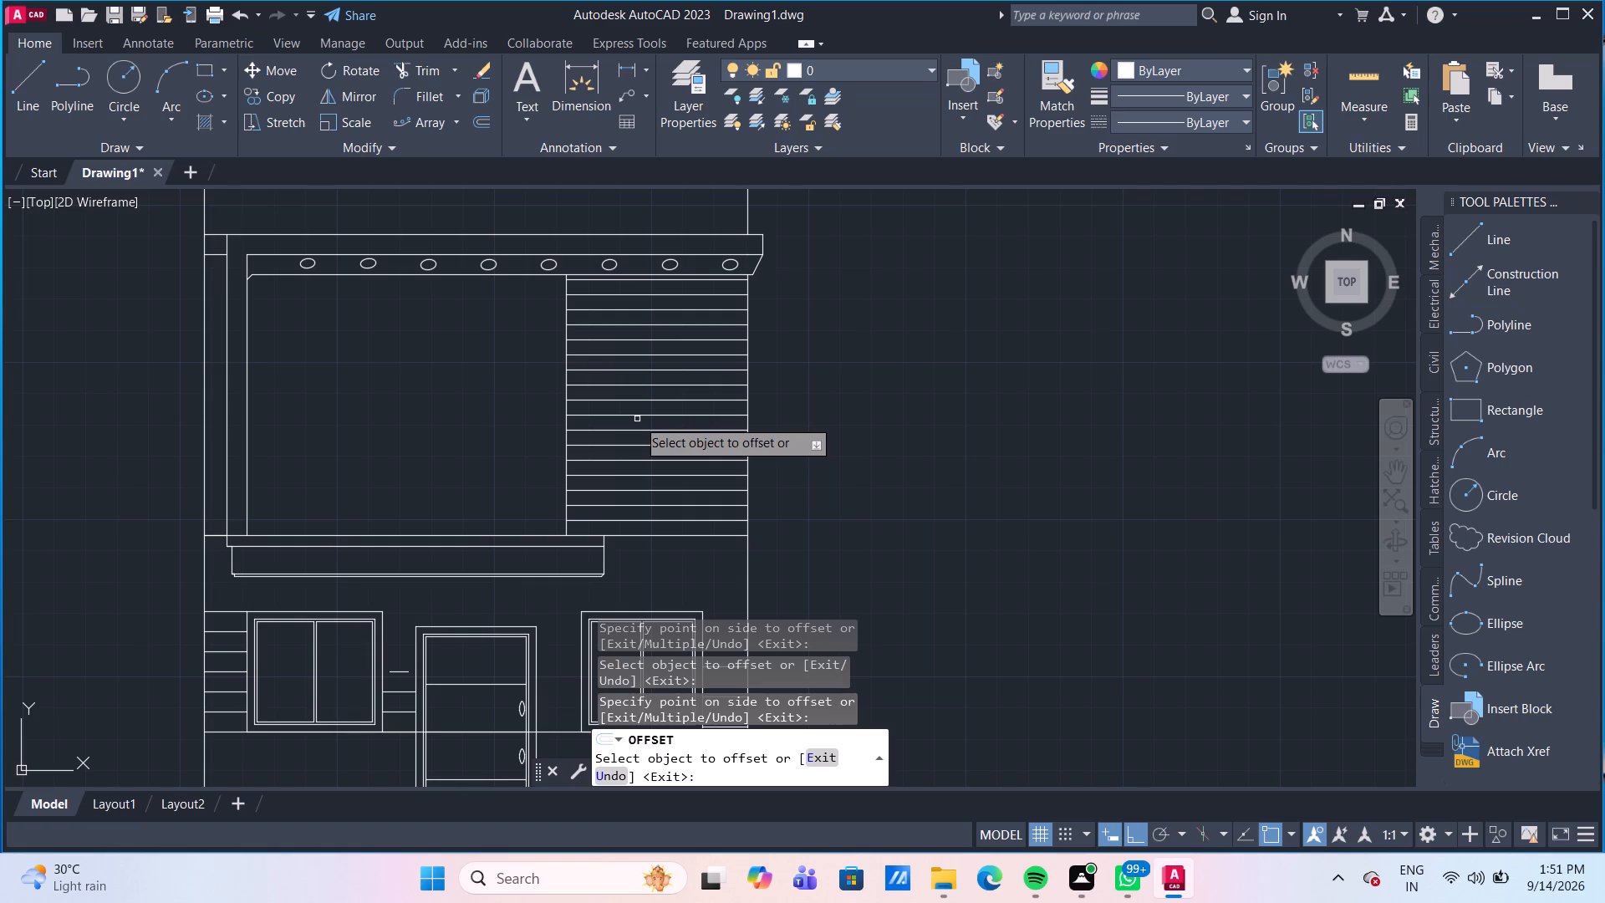
{"action": "key", "text": "Escape"}
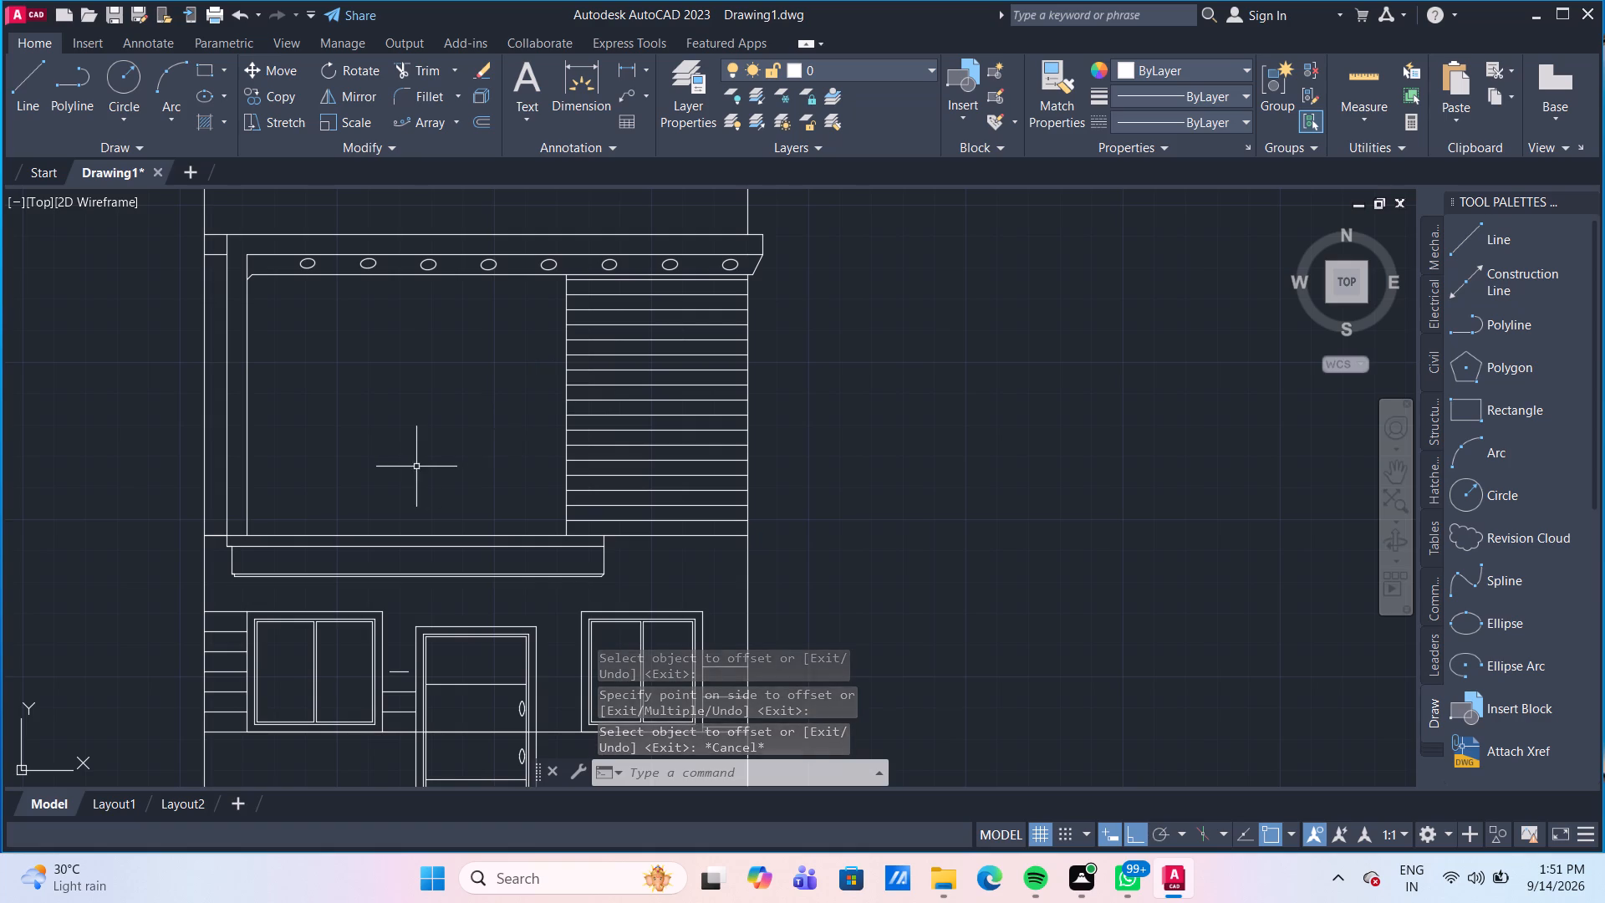
Start an Offset of the 18' upper-floor line using the Through option.
{"action": "scroll", "coordinate": [318, 505], "scroll_direction": "up", "scroll_amount": 1}
{"action": "middle_click_drag", "start_coordinate": [329, 499], "coordinate": [401, 480]}
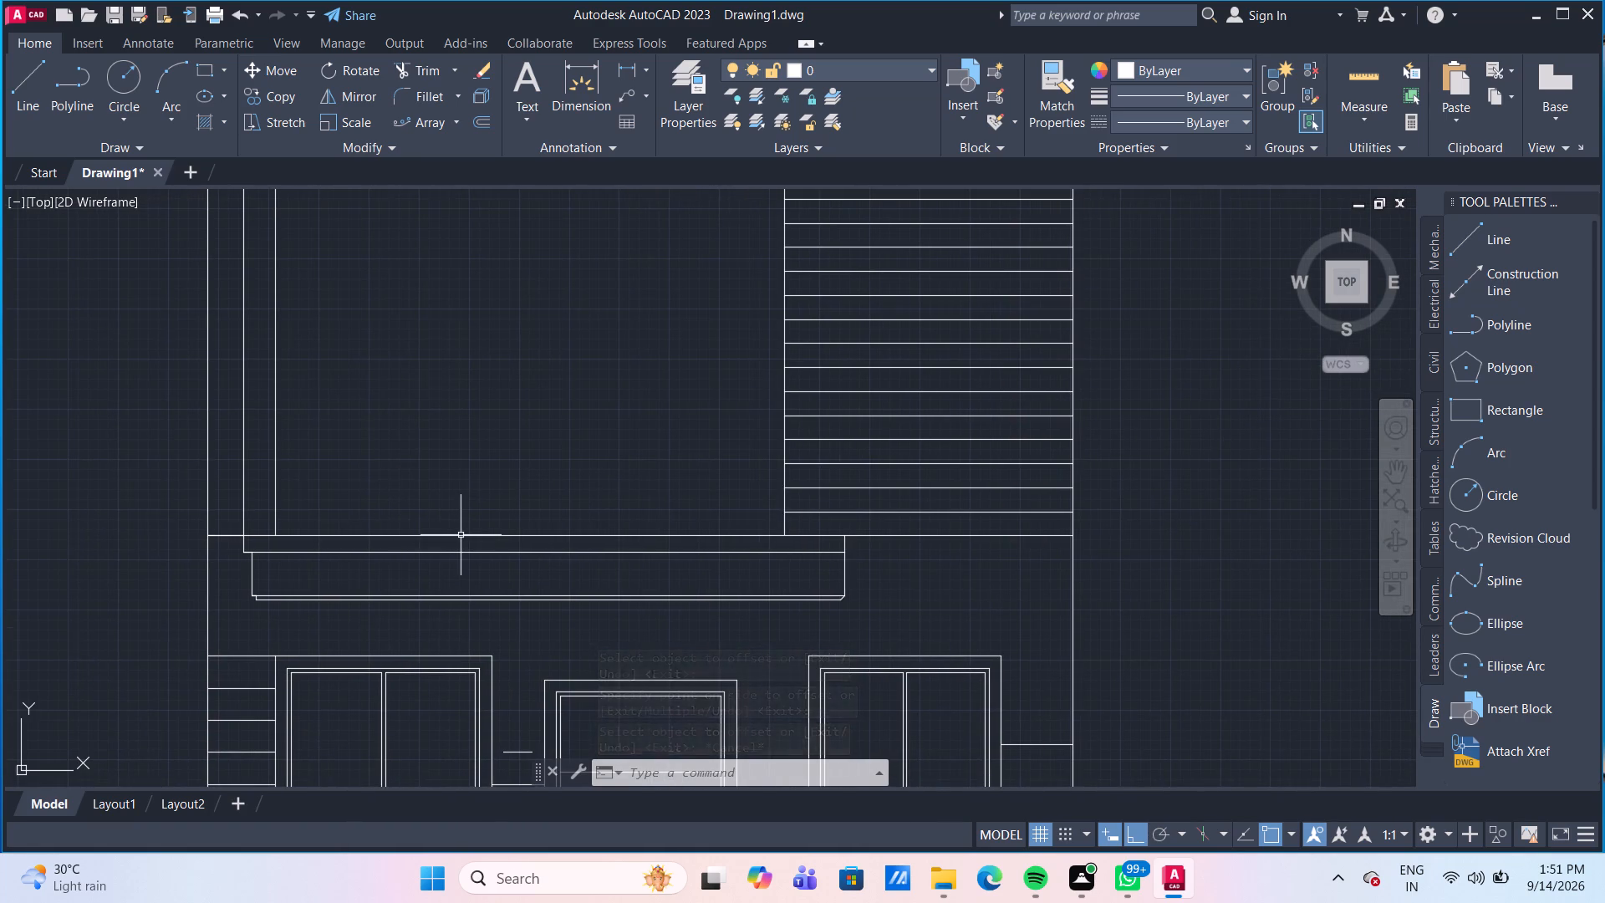
{"action": "left_click", "coordinate": [462, 535]}
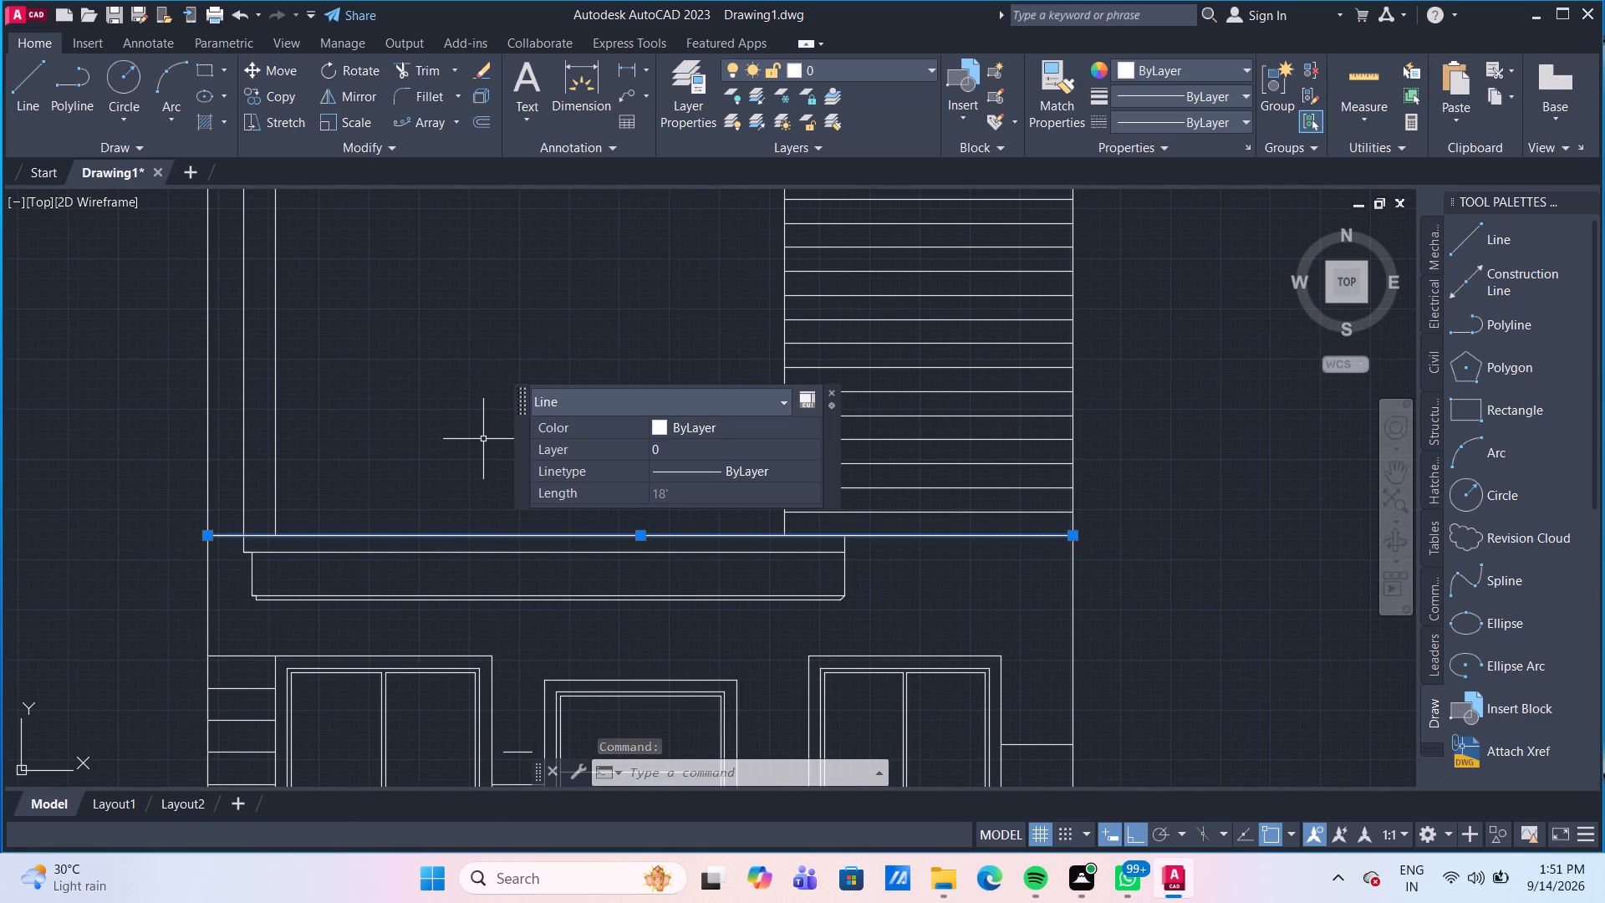
{"action": "key", "text": "o"}
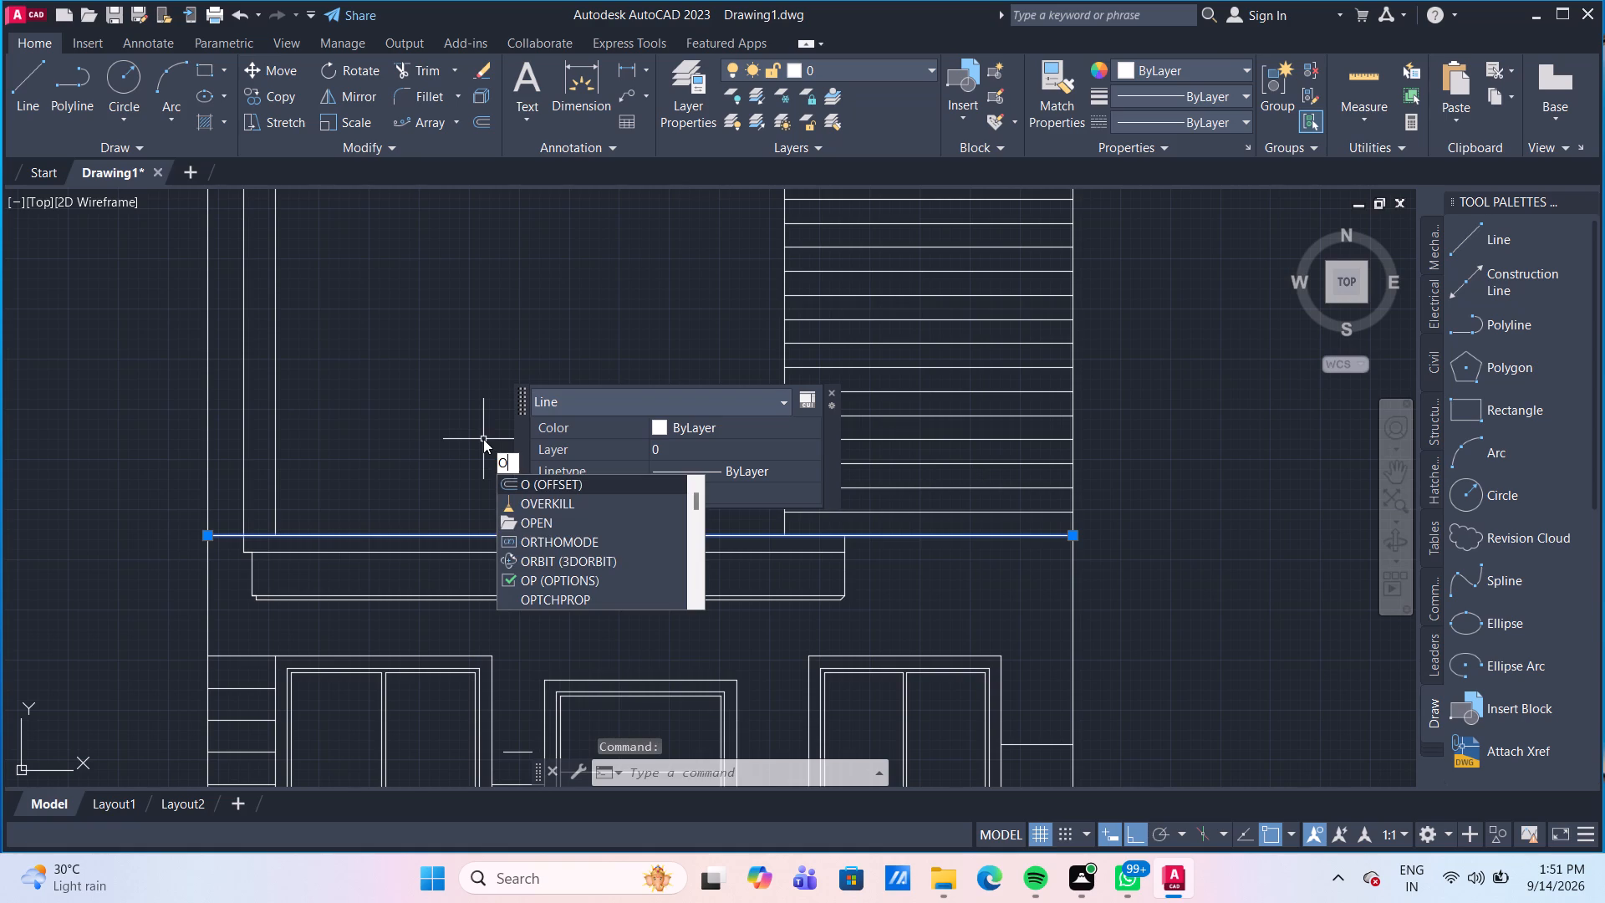
{"action": "key", "text": "Return"}
{"action": "right_click", "coordinate": [483, 439]}
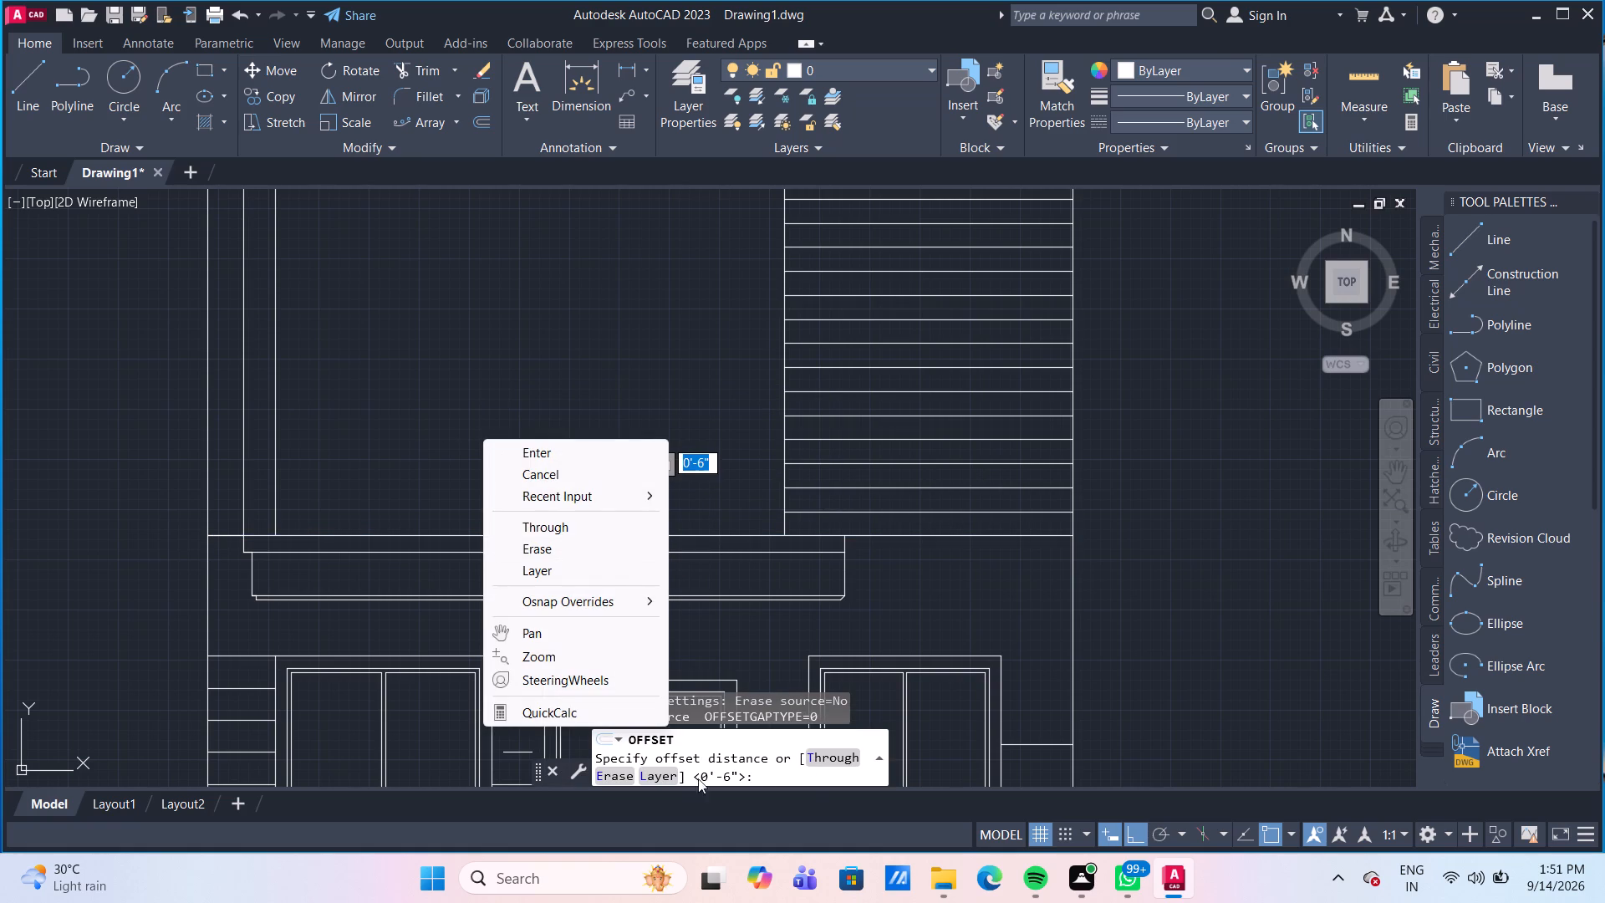
{"action": "left_click", "coordinate": [823, 753]}
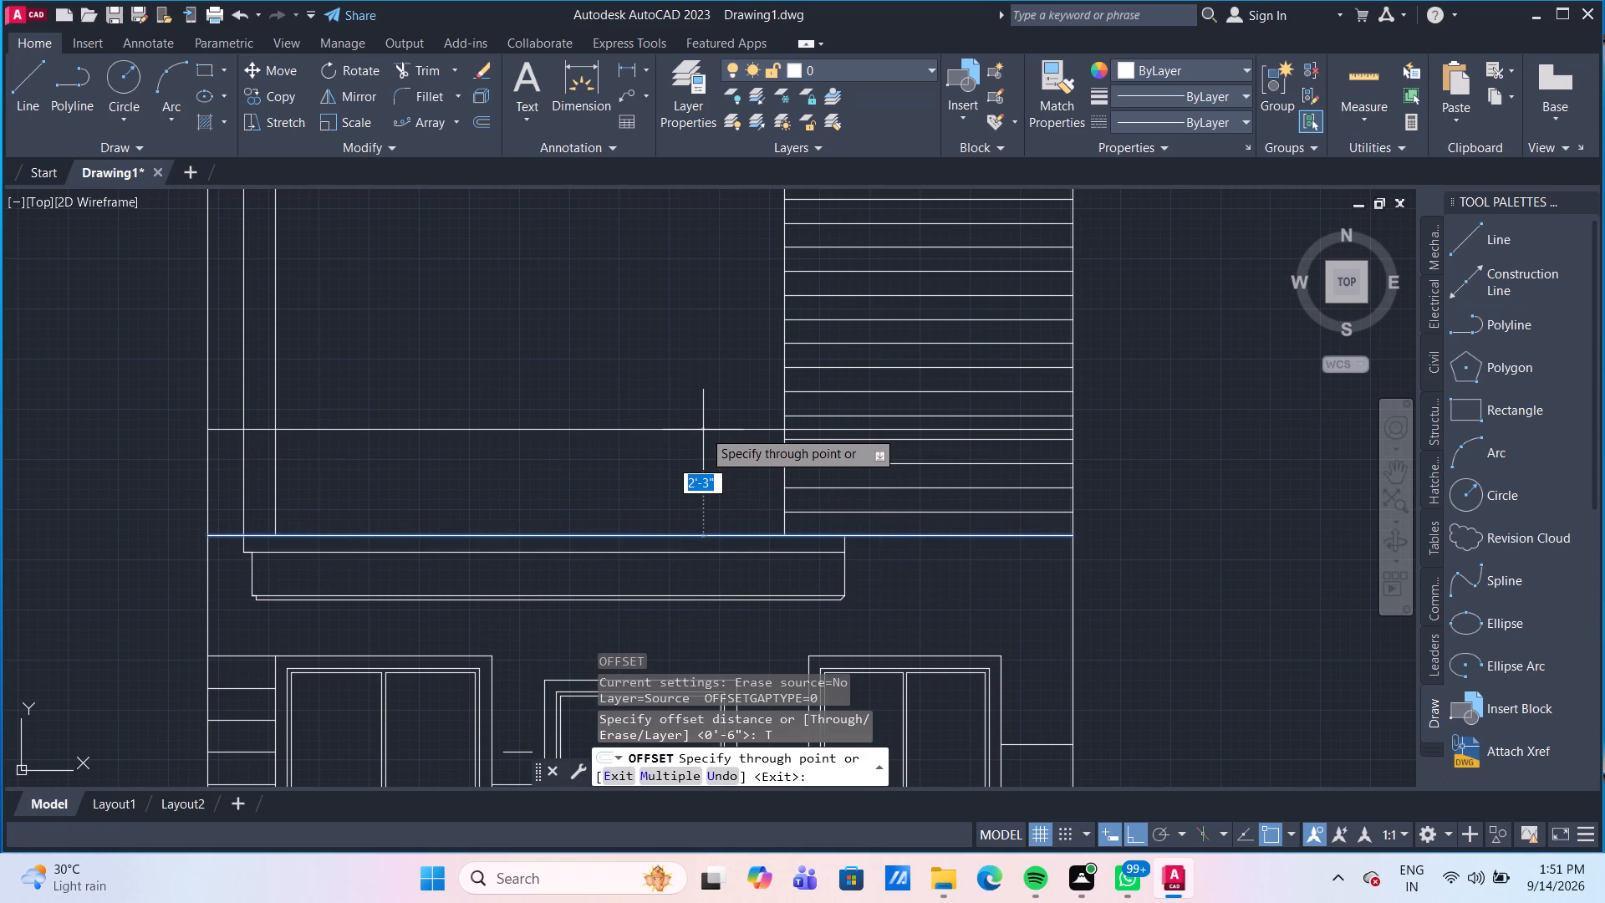
{"action": "middle_click_drag", "start_coordinate": [704, 429], "coordinate": [716, 483]}
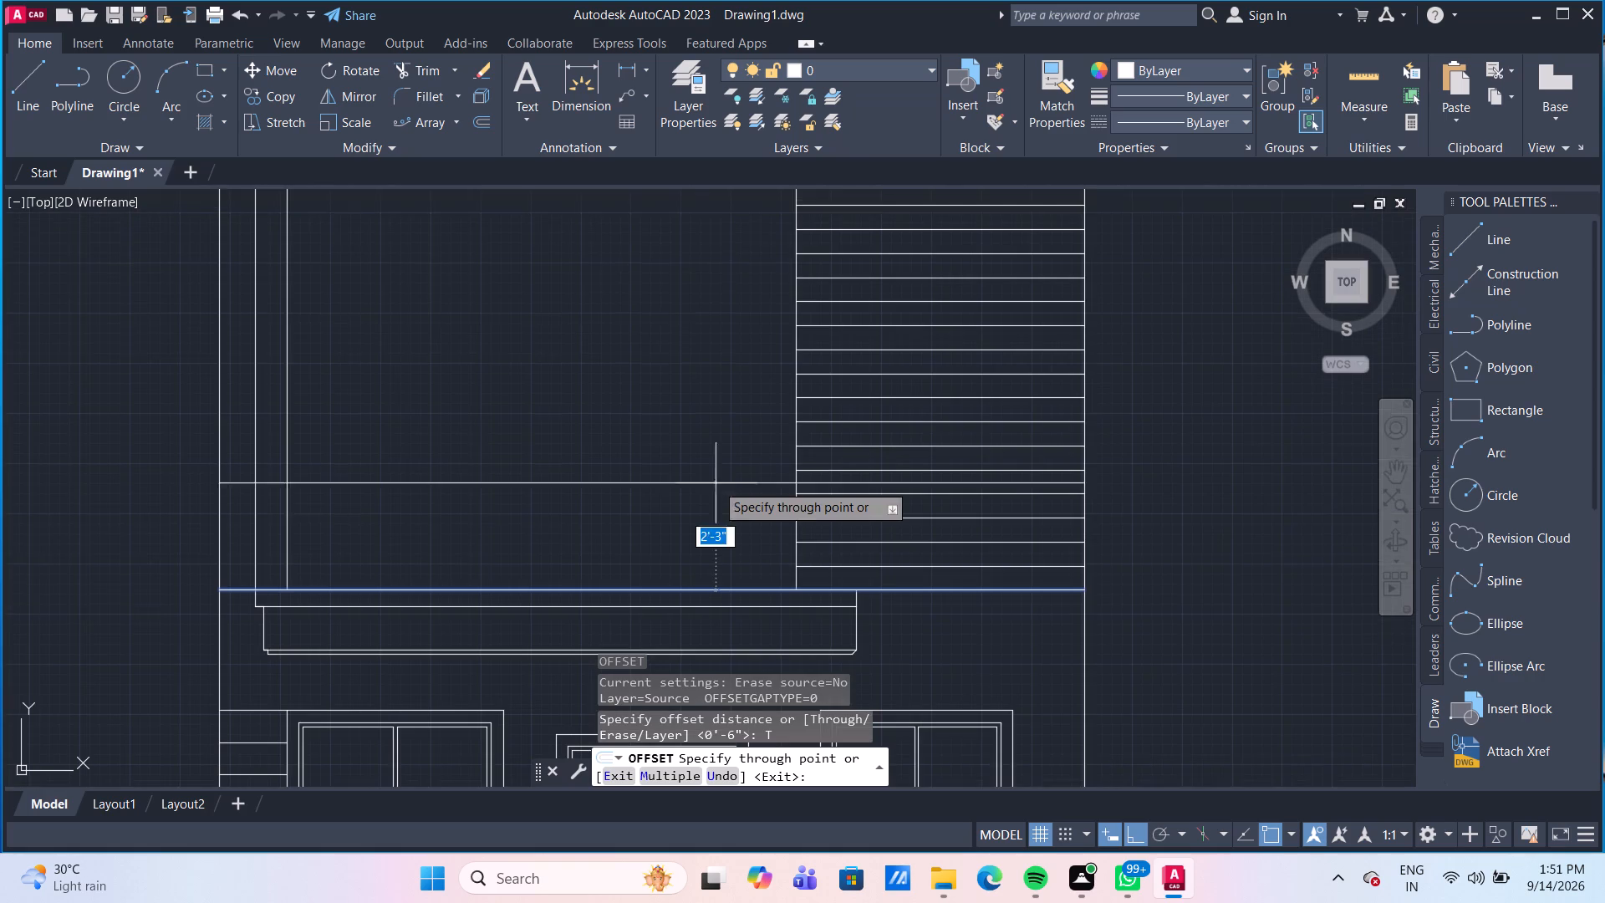
{"action": "scroll", "coordinate": [716, 483], "scroll_direction": "down", "scroll_amount": 2}
{"action": "scroll", "coordinate": [708, 477], "scroll_direction": "up", "scroll_amount": 1}
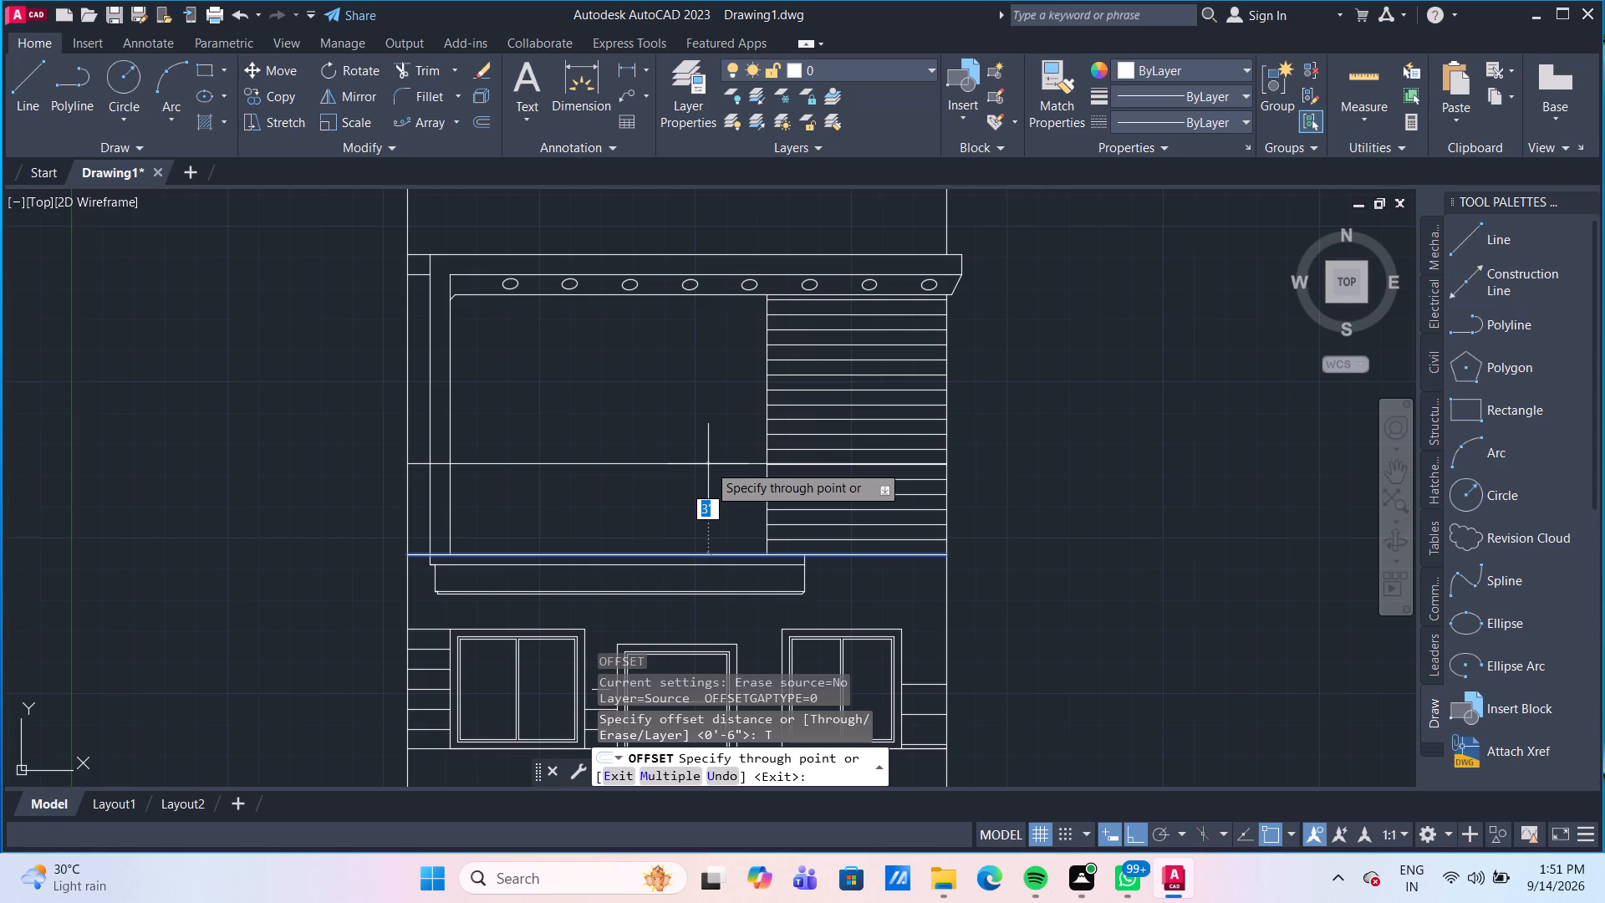
Switch to Spotify and pause the song that is playing.
{"action": "left_click", "coordinate": [1047, 898]}
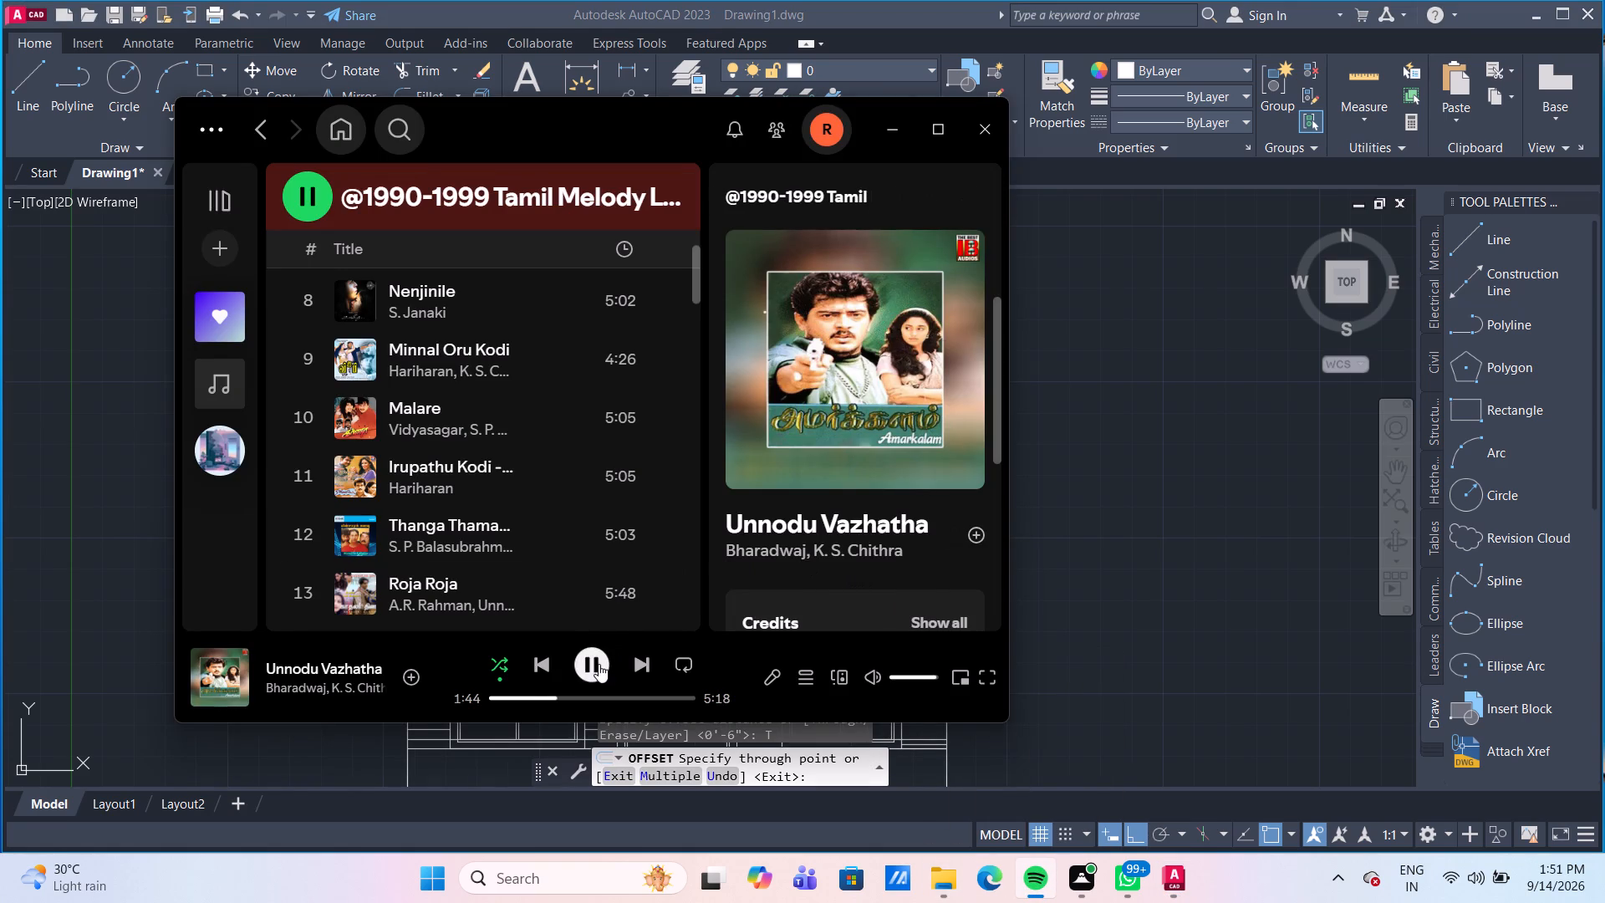
{"action": "left_click", "coordinate": [595, 664]}
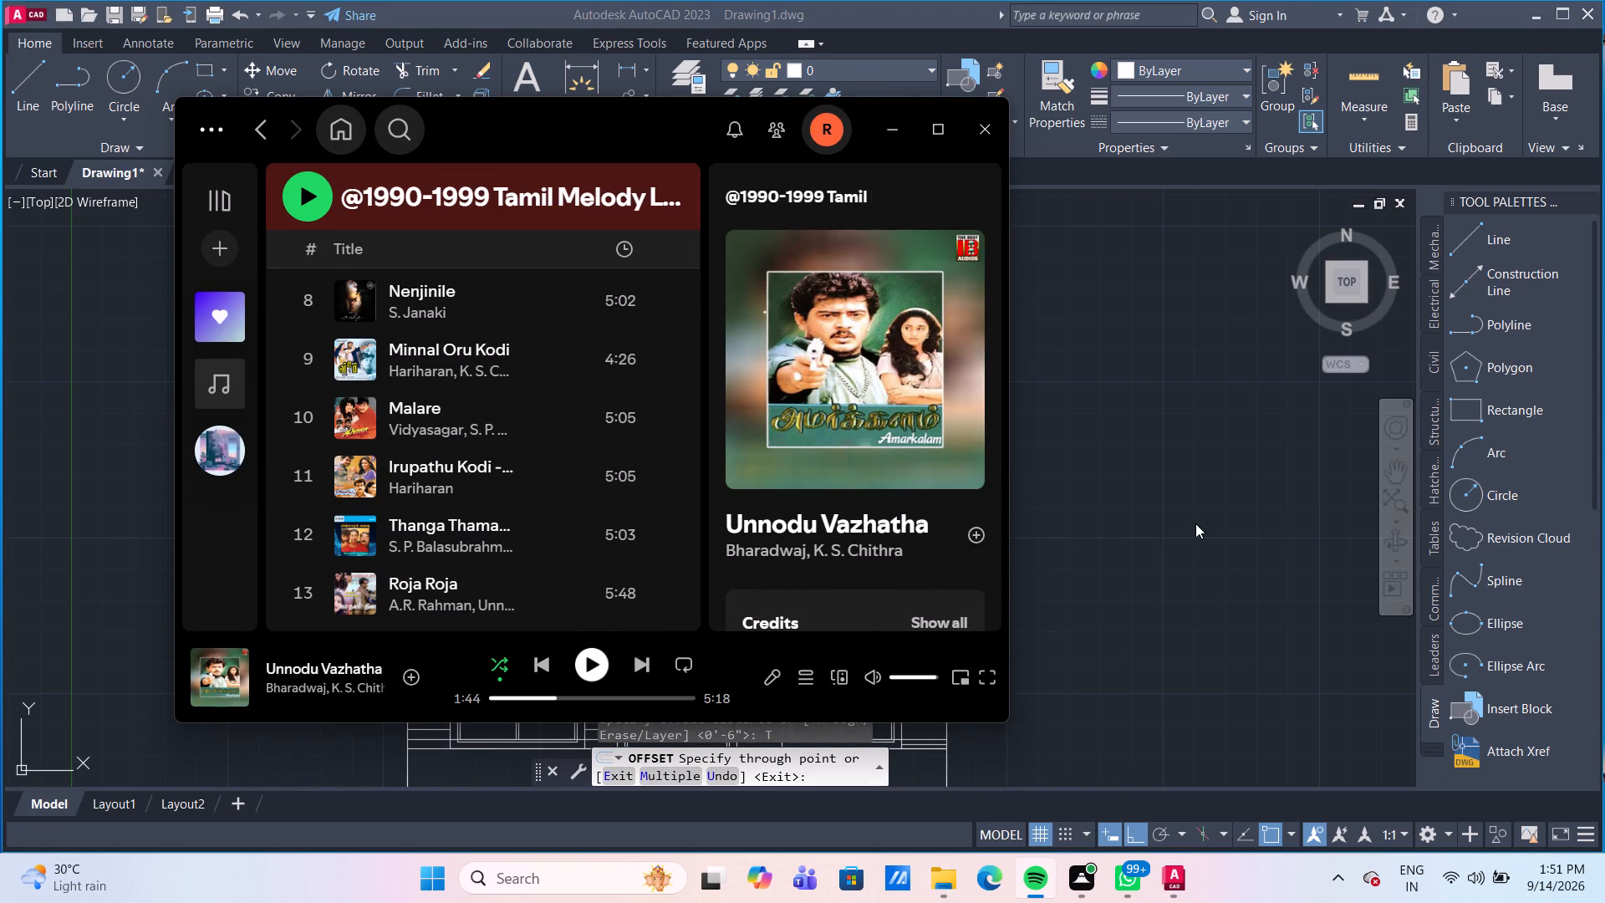
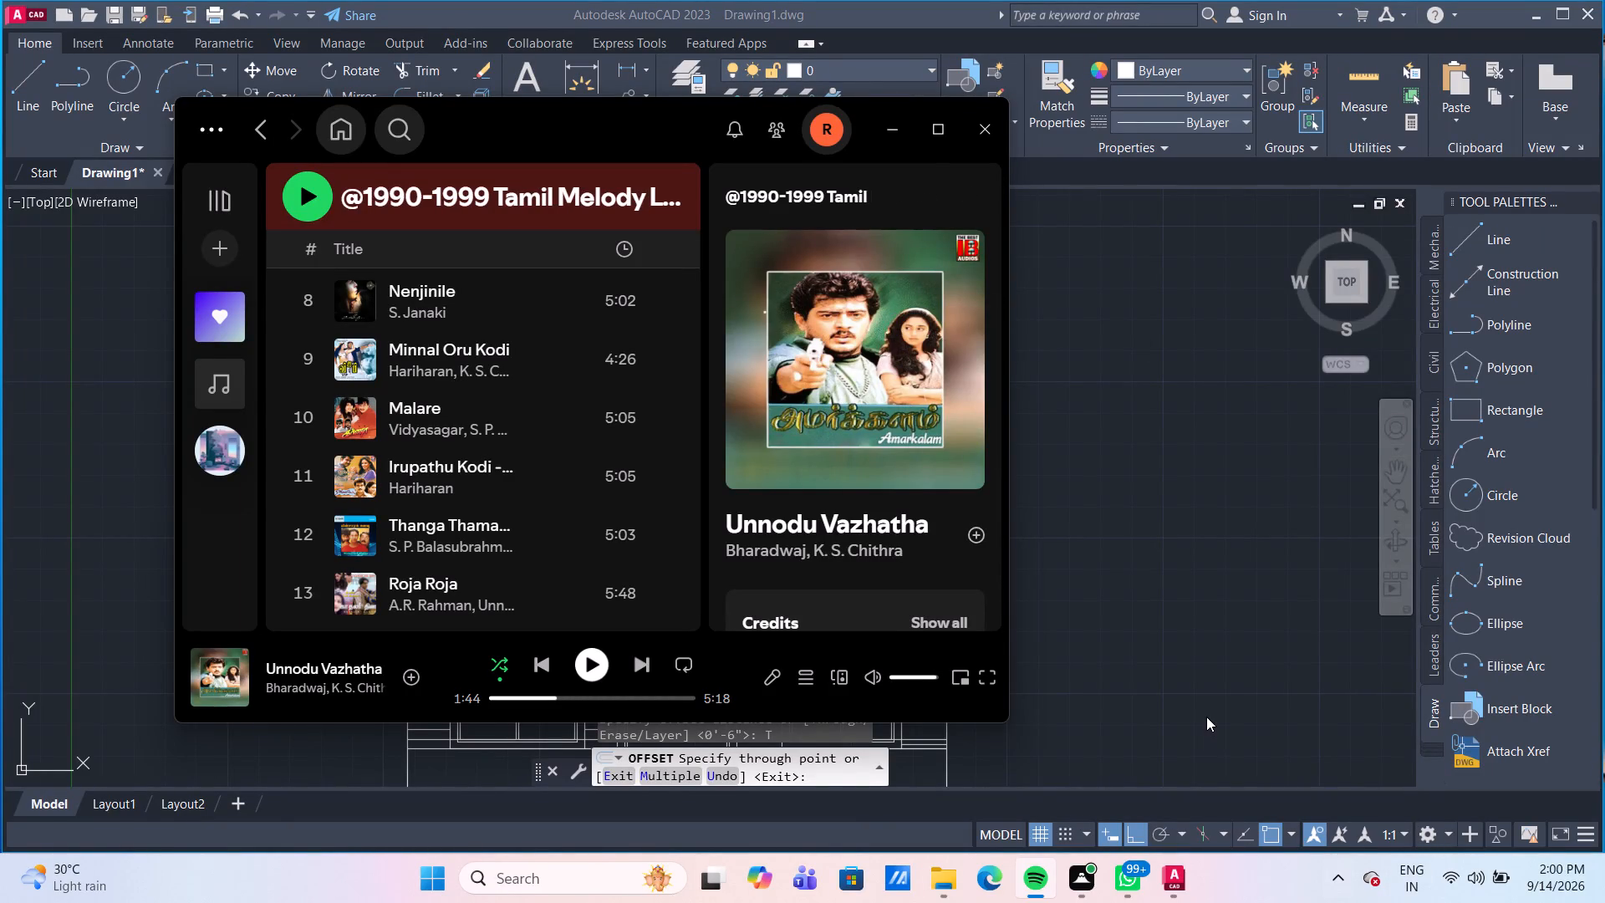
Switch from Spotify back to the AutoCAD drawing and abandon the pending Offset command.
{"action": "left_click", "coordinate": [1205, 644]}
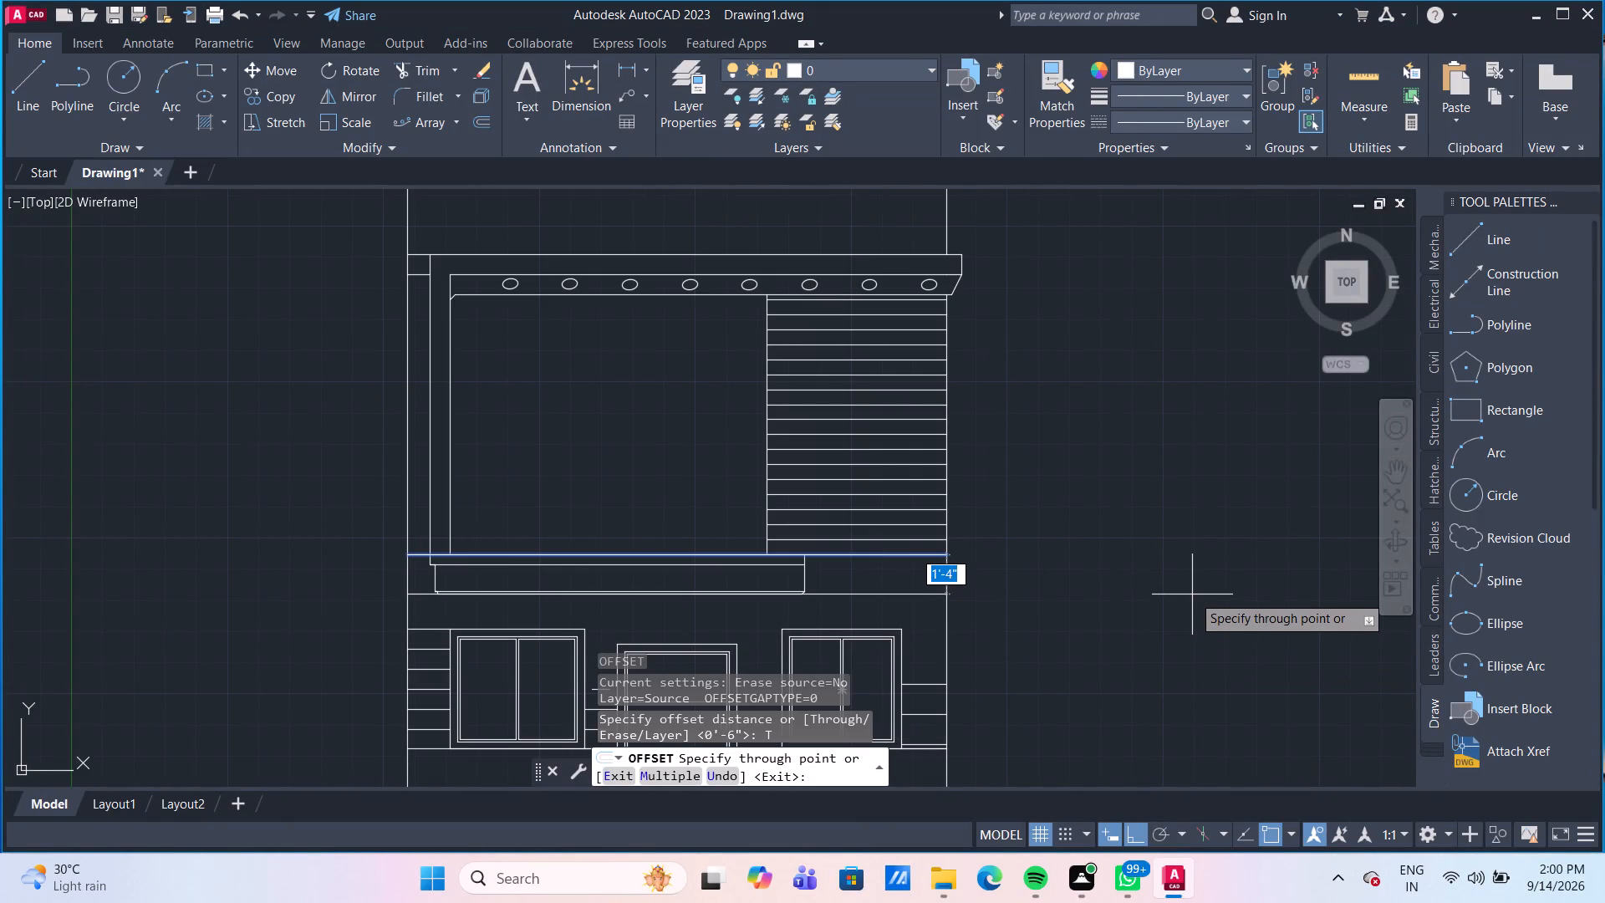
{"action": "key", "text": "Escape"}
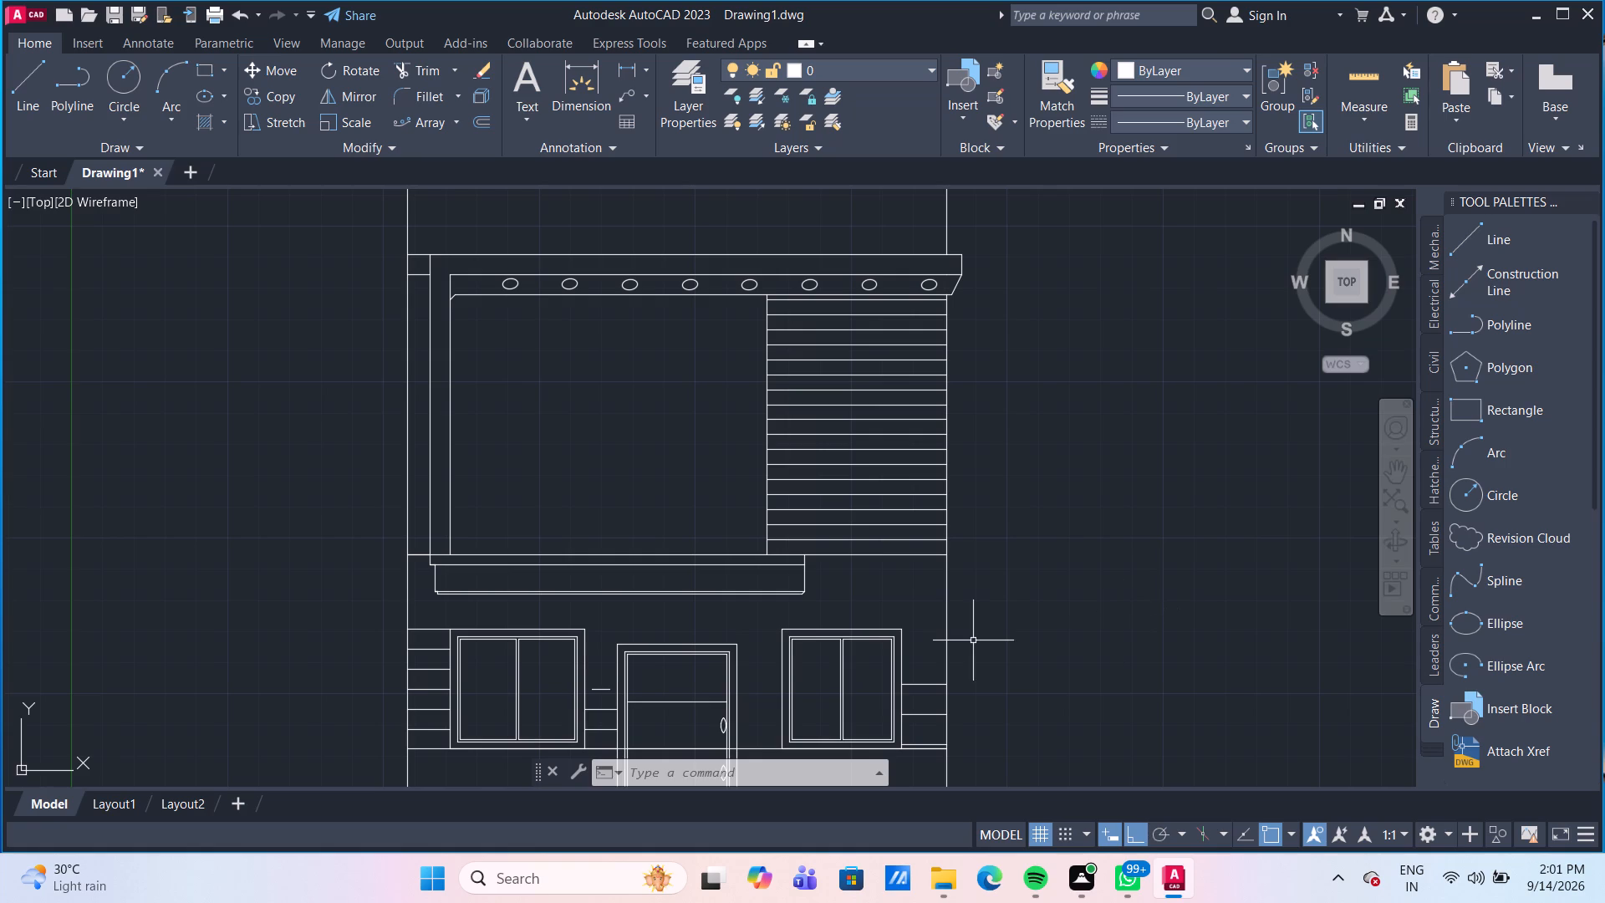
Draw a closed rectangle of lines about 8'-10" wide and 9'-10" high in the empty space beside the house elevation.
{"action": "scroll", "coordinate": [961, 471], "scroll_direction": "down", "scroll_amount": 2}
{"action": "scroll", "coordinate": [960, 580], "scroll_direction": "up", "scroll_amount": 1}
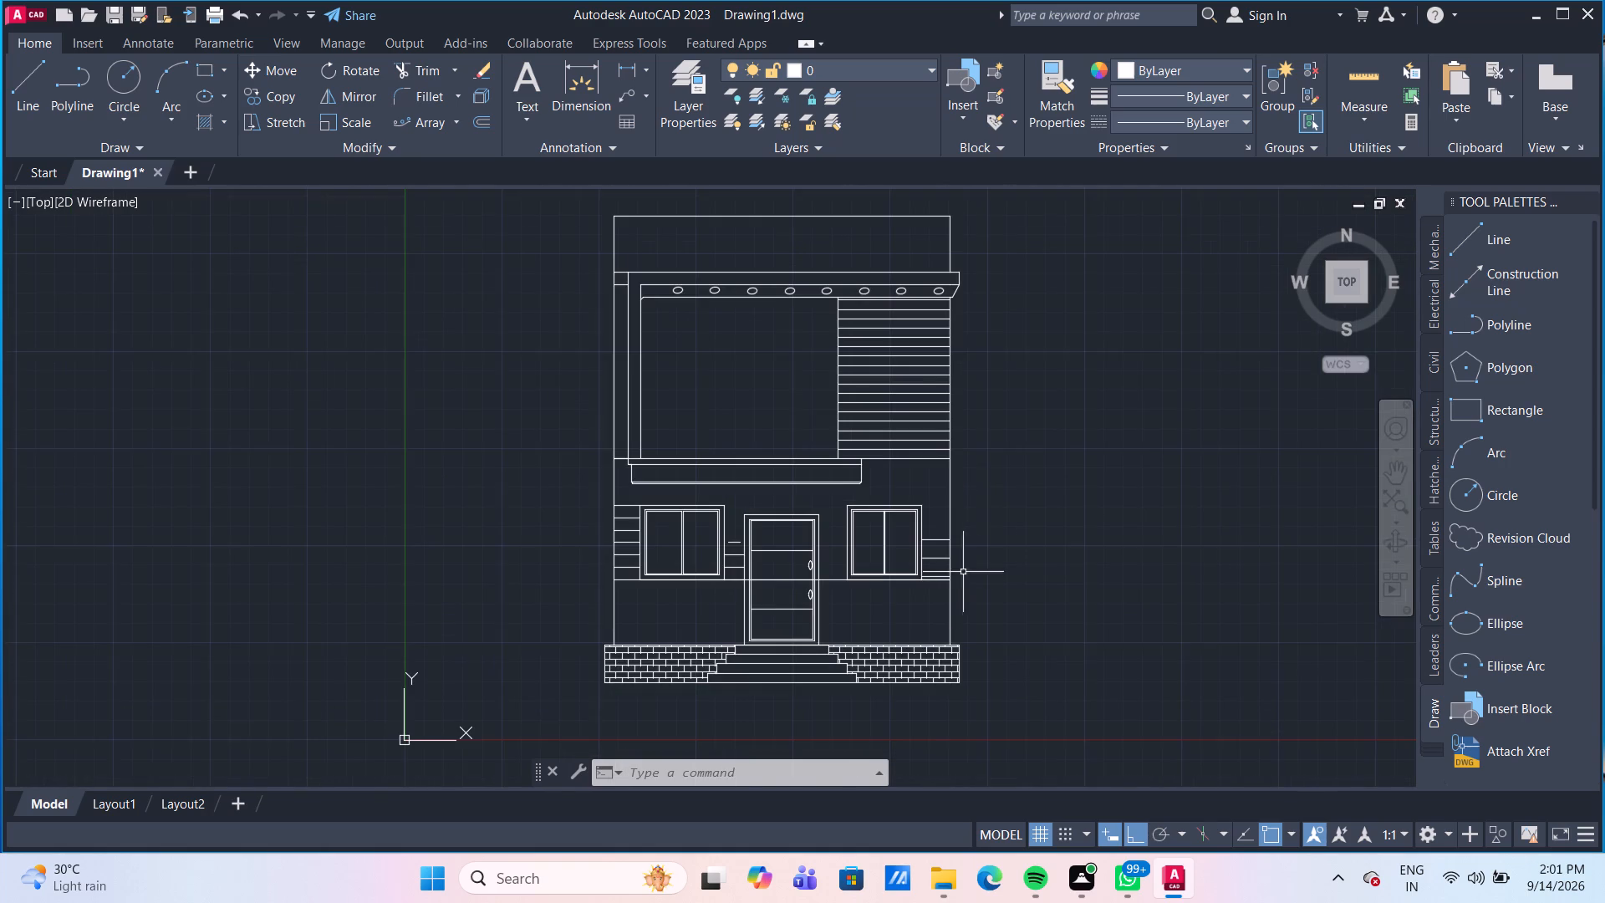
{"action": "middle_click_drag", "start_coordinate": [1004, 453], "coordinate": [1008, 528]}
{"action": "scroll", "coordinate": [797, 487], "scroll_direction": "up", "scroll_amount": 1}
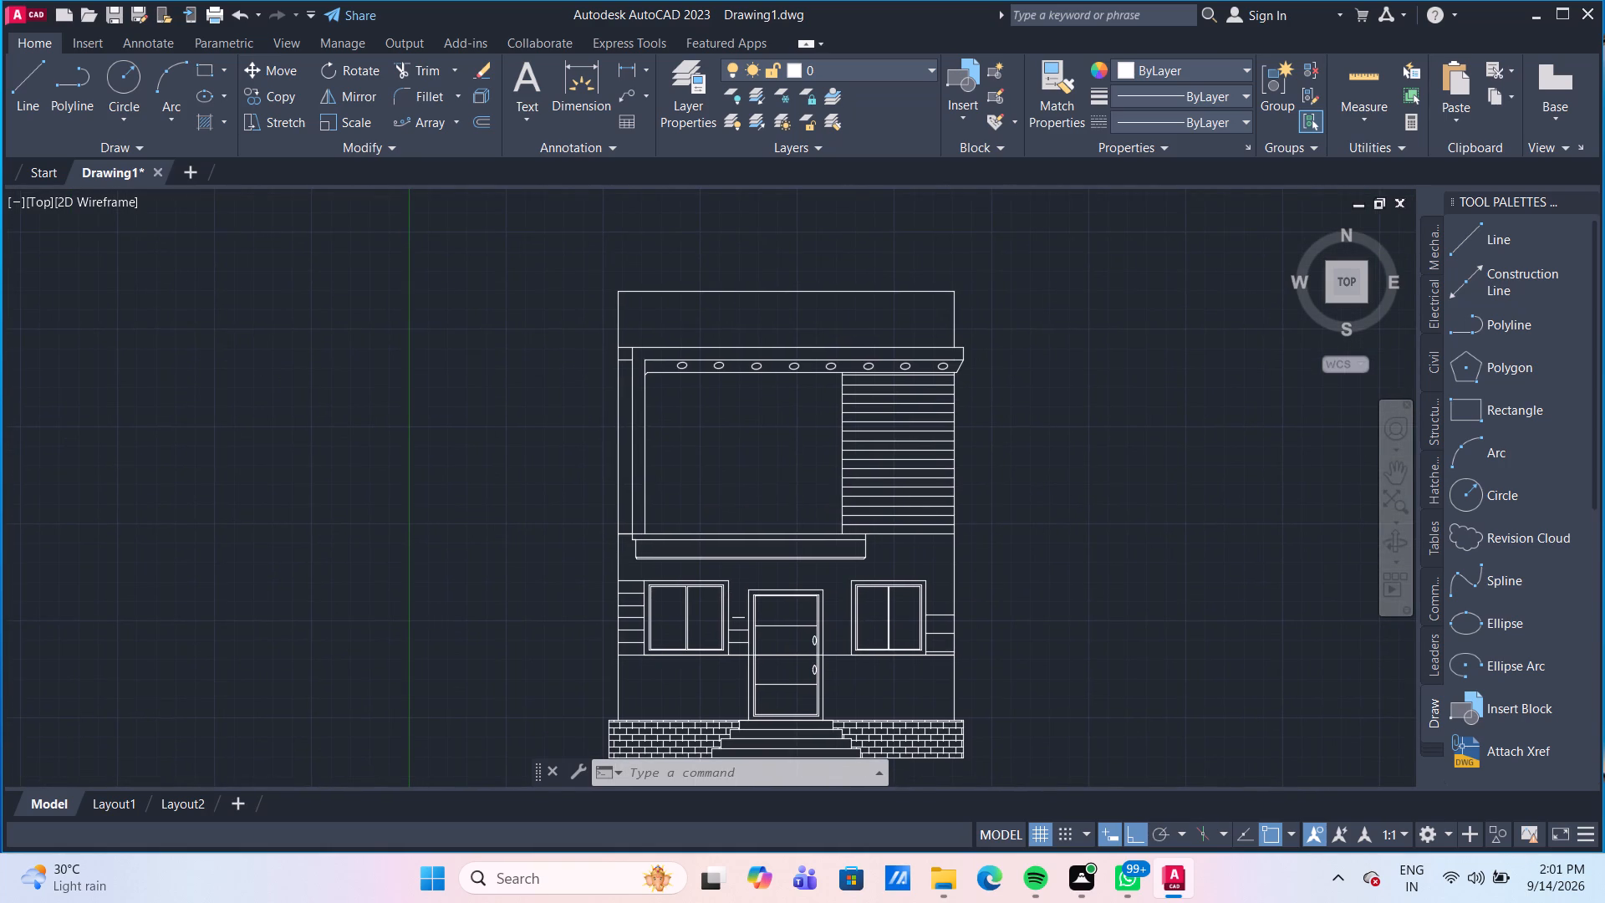
{"action": "scroll", "coordinate": [821, 473], "scroll_direction": "down", "scroll_amount": 1}
{"action": "middle_click_drag", "start_coordinate": [821, 473], "coordinate": [731, 523]}
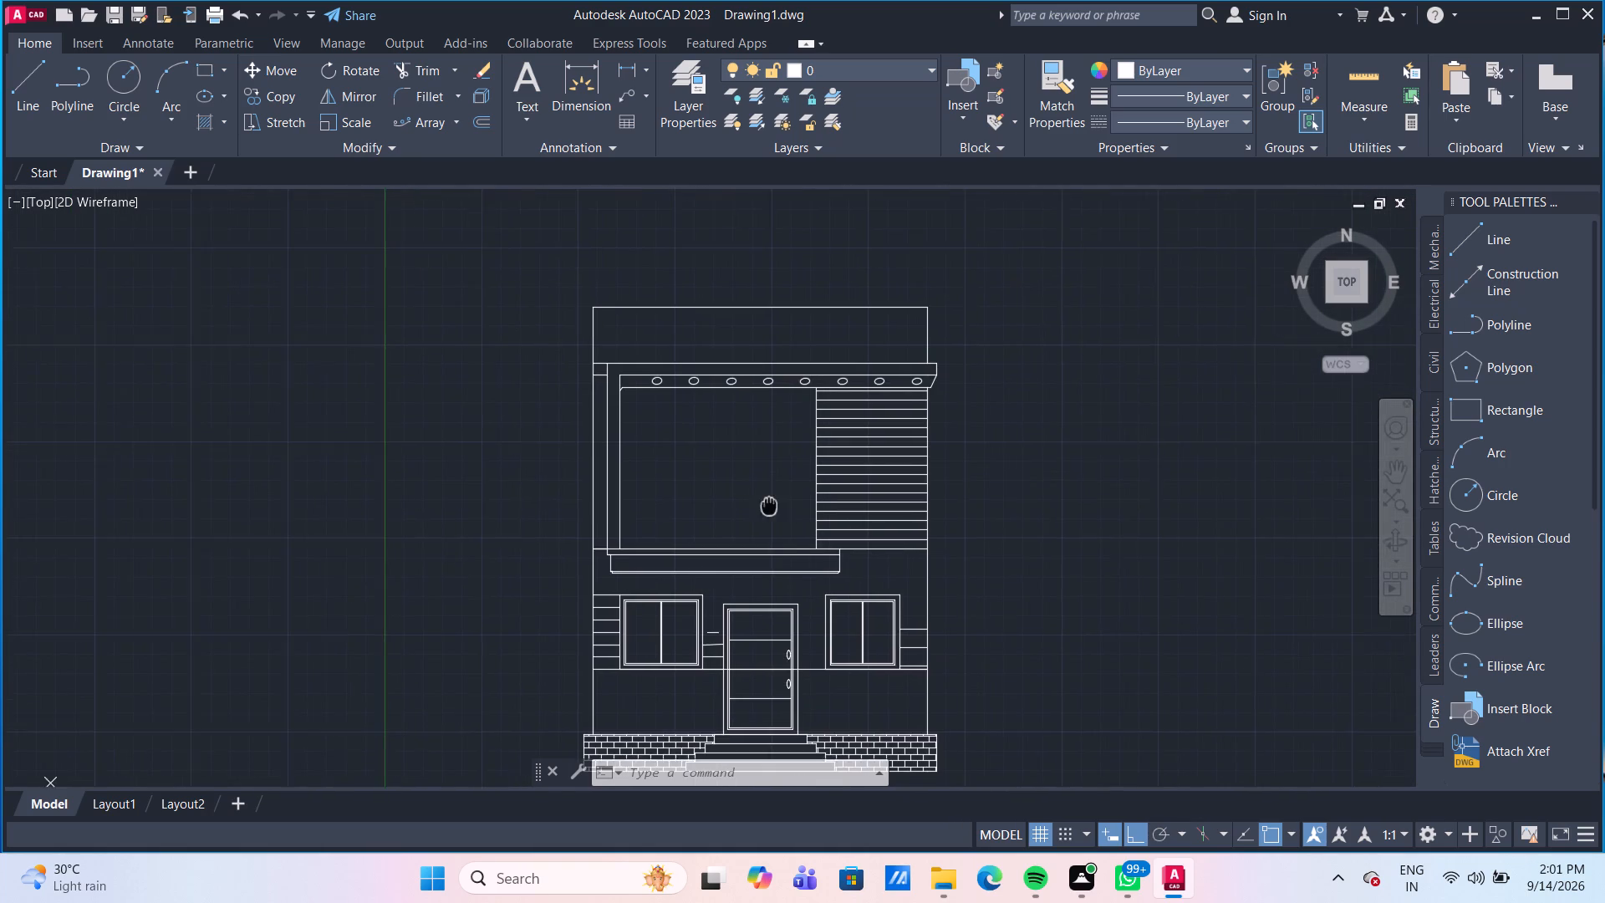
{"action": "middle_click_drag", "start_coordinate": [731, 523], "coordinate": [731, 394]}
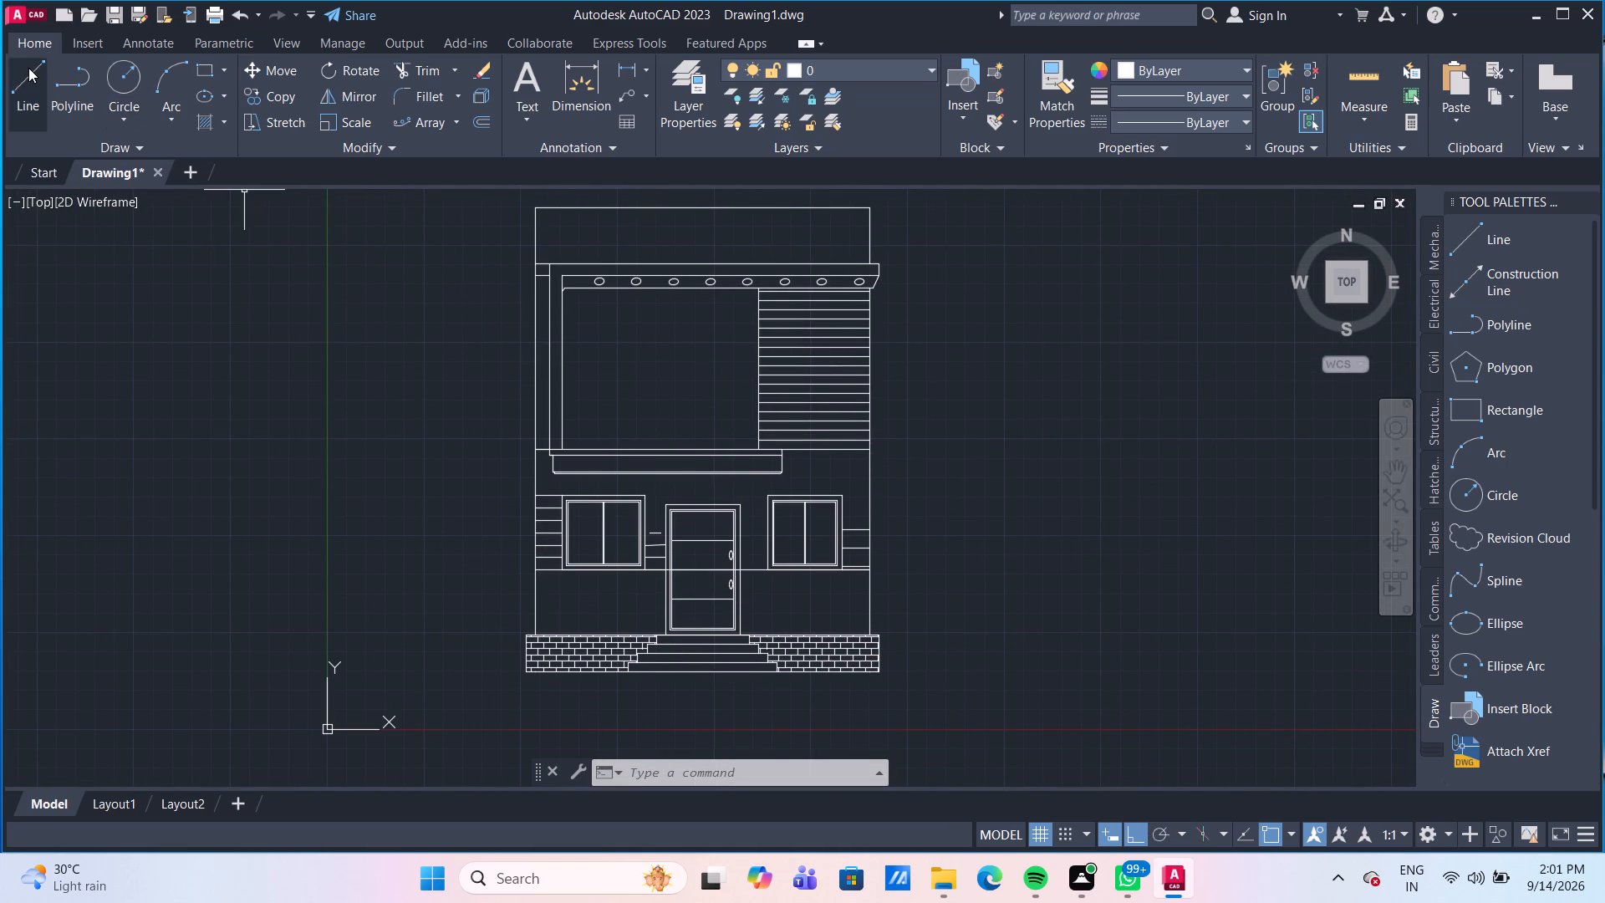
{"action": "left_click", "coordinate": [28, 68]}
{"action": "left_click_drag", "start_coordinate": [1015, 587], "coordinate": [1027, 588]}
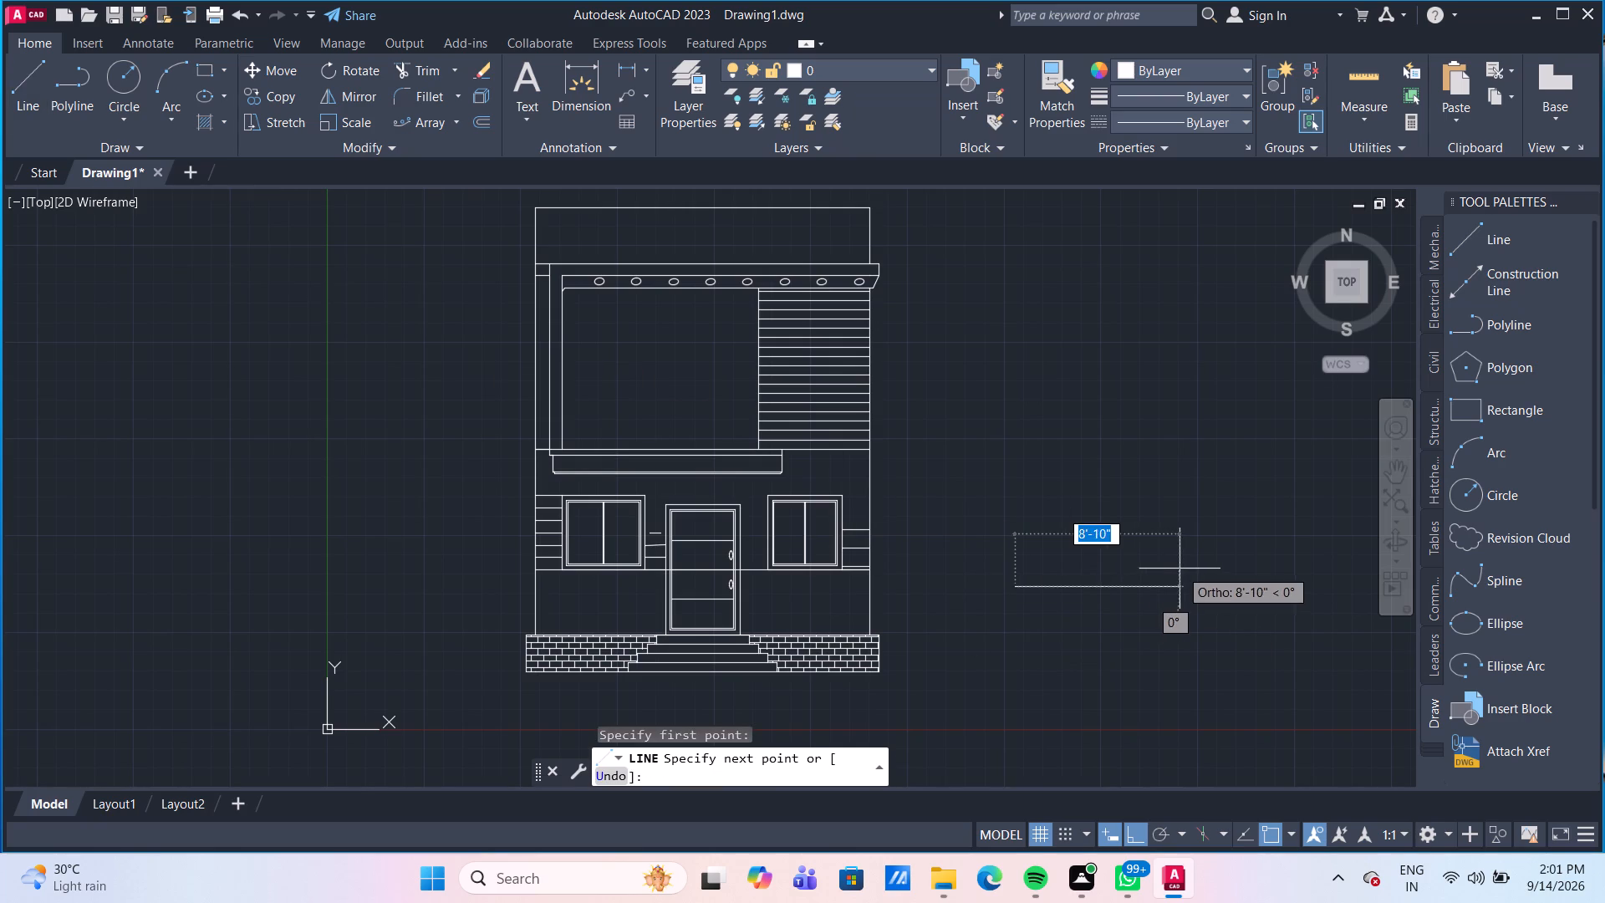
{"action": "left_click_drag", "start_coordinate": [1180, 568], "coordinate": [1189, 536]}
{"action": "left_click", "coordinate": [1200, 404]}
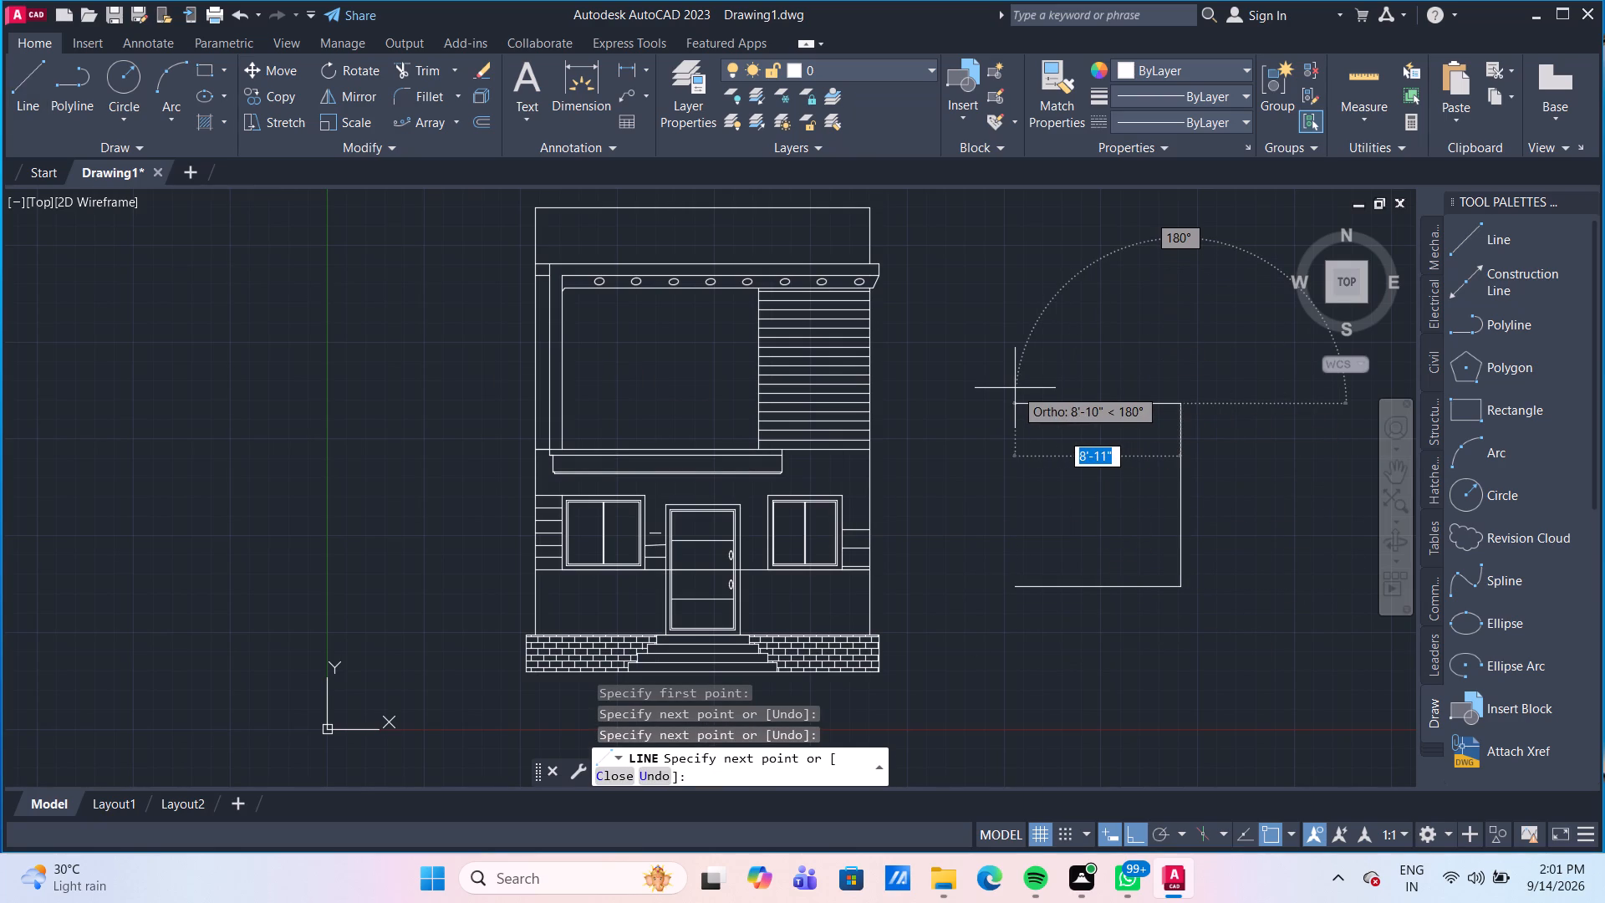
{"action": "left_click", "coordinate": [1015, 388]}
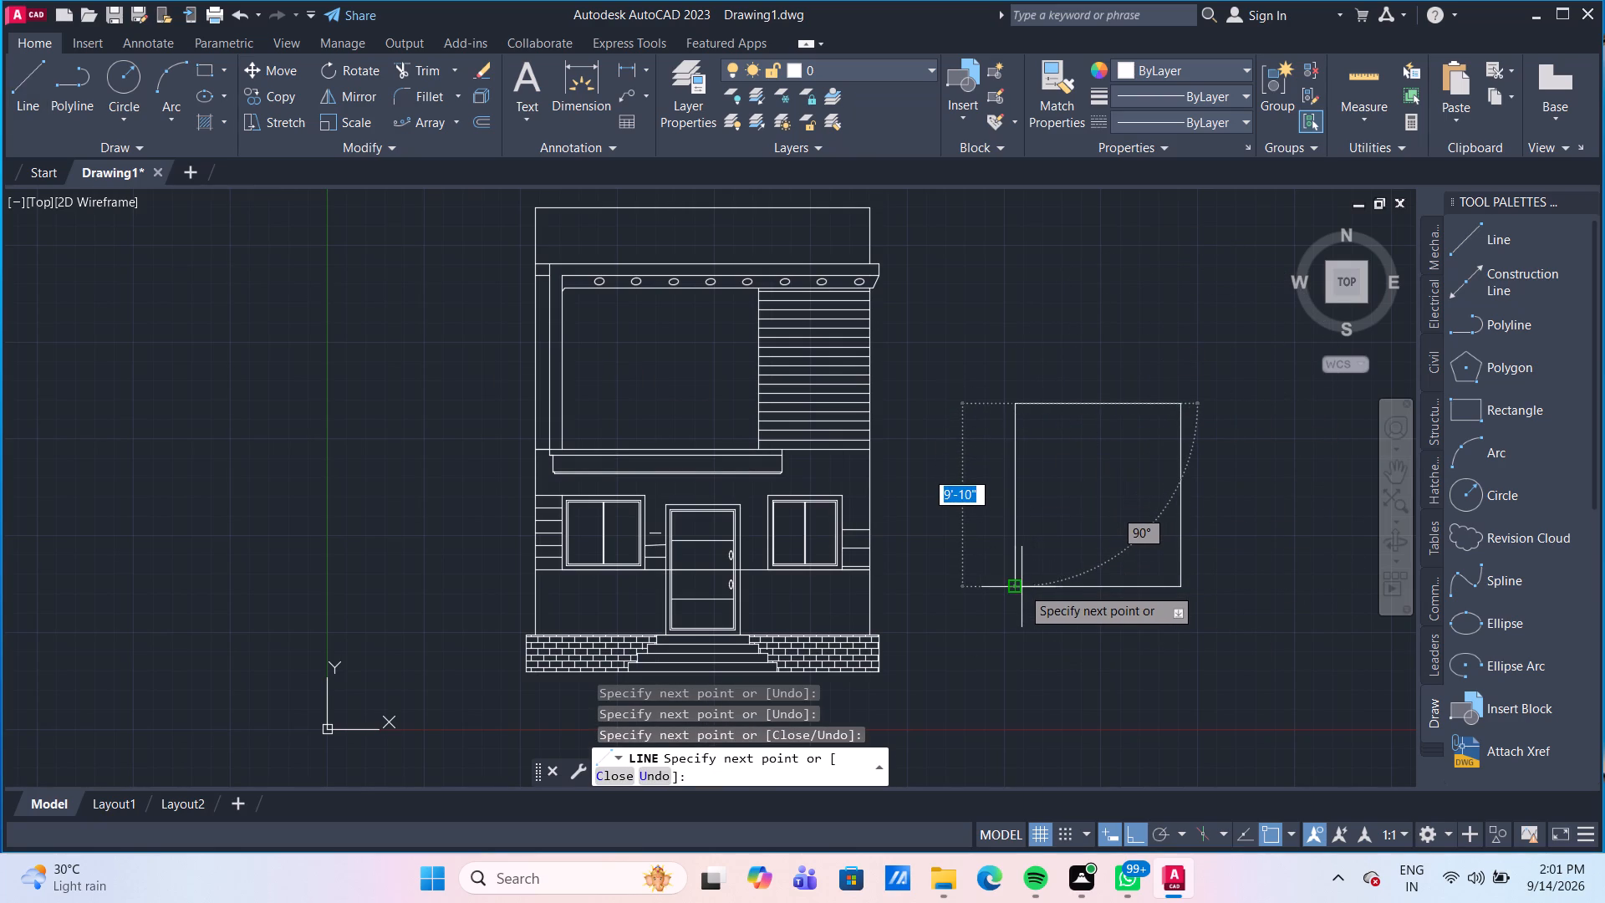
{"action": "left_click", "coordinate": [1018, 587]}
{"action": "key", "text": "Escape"}
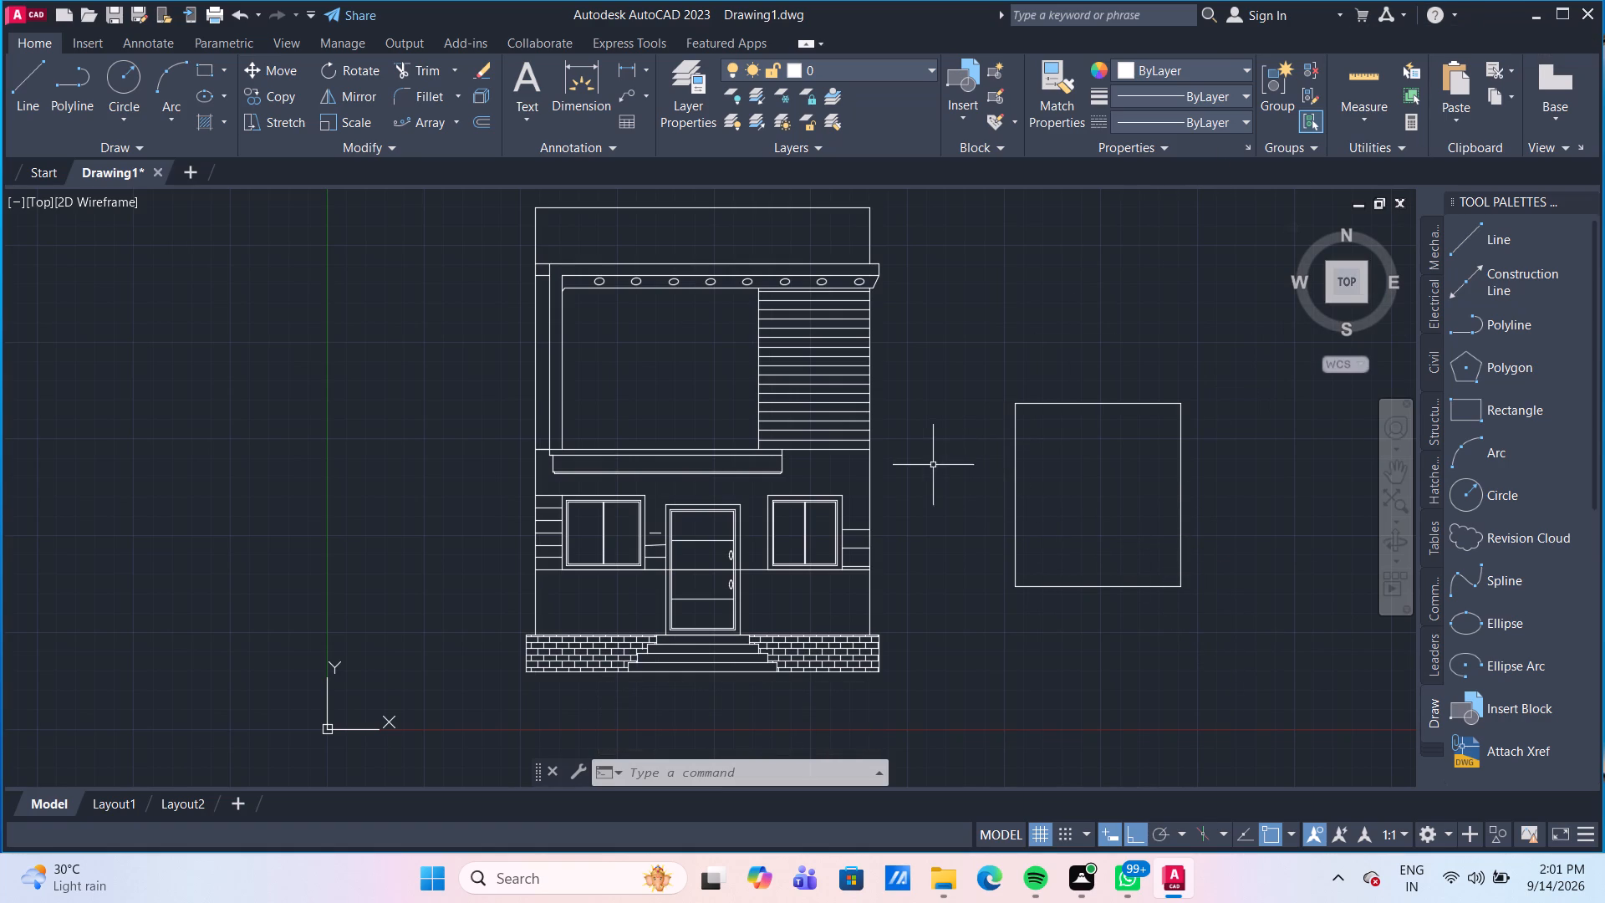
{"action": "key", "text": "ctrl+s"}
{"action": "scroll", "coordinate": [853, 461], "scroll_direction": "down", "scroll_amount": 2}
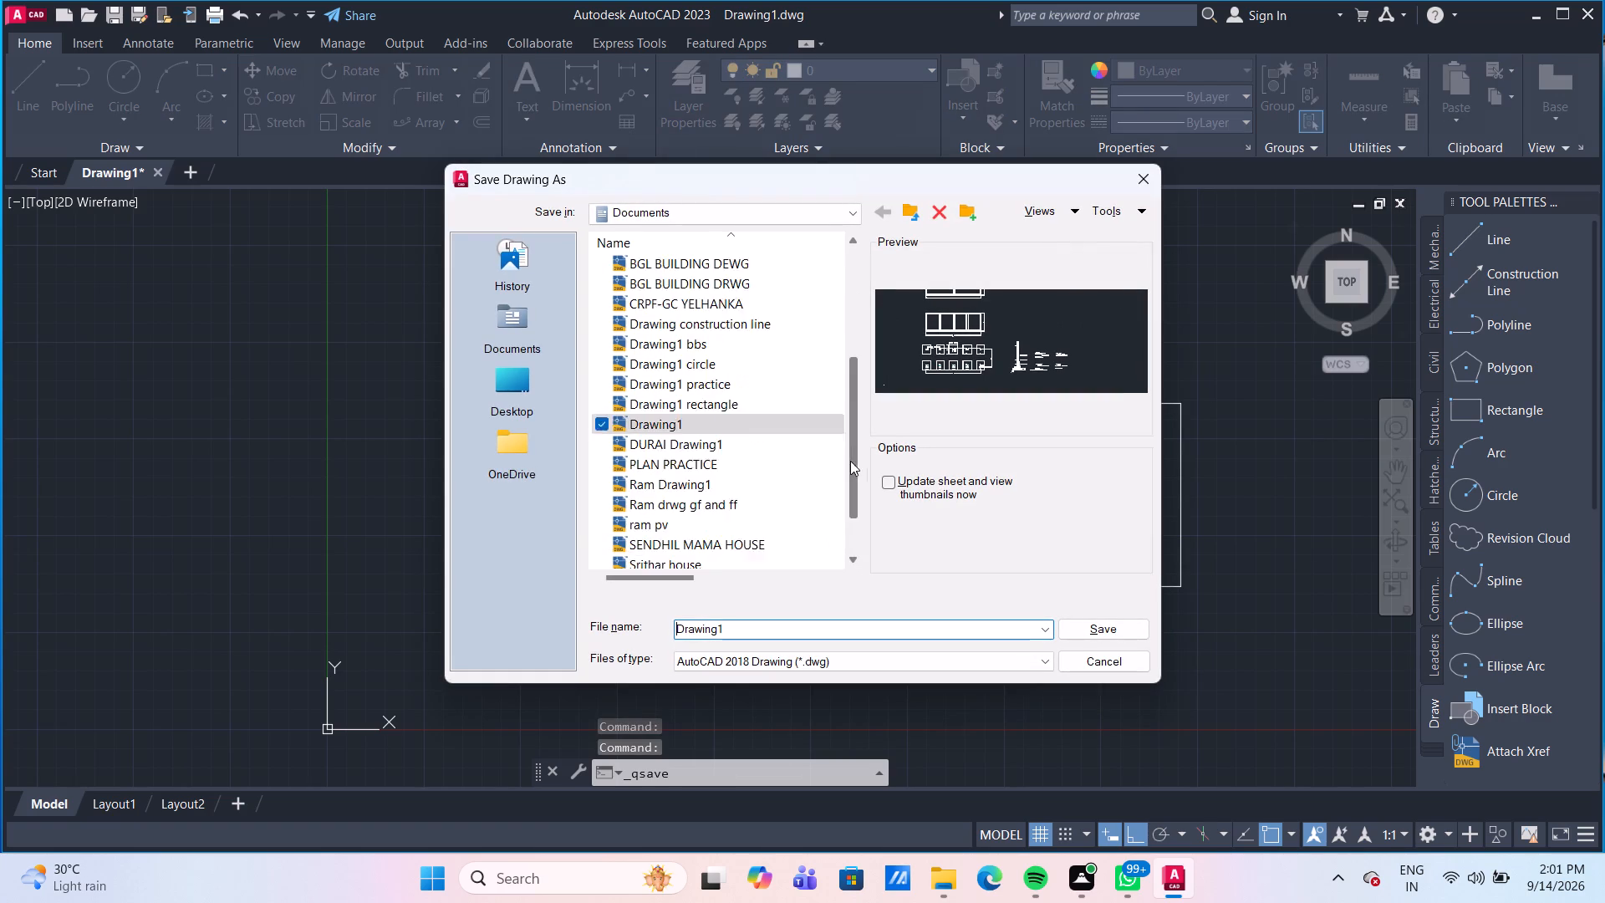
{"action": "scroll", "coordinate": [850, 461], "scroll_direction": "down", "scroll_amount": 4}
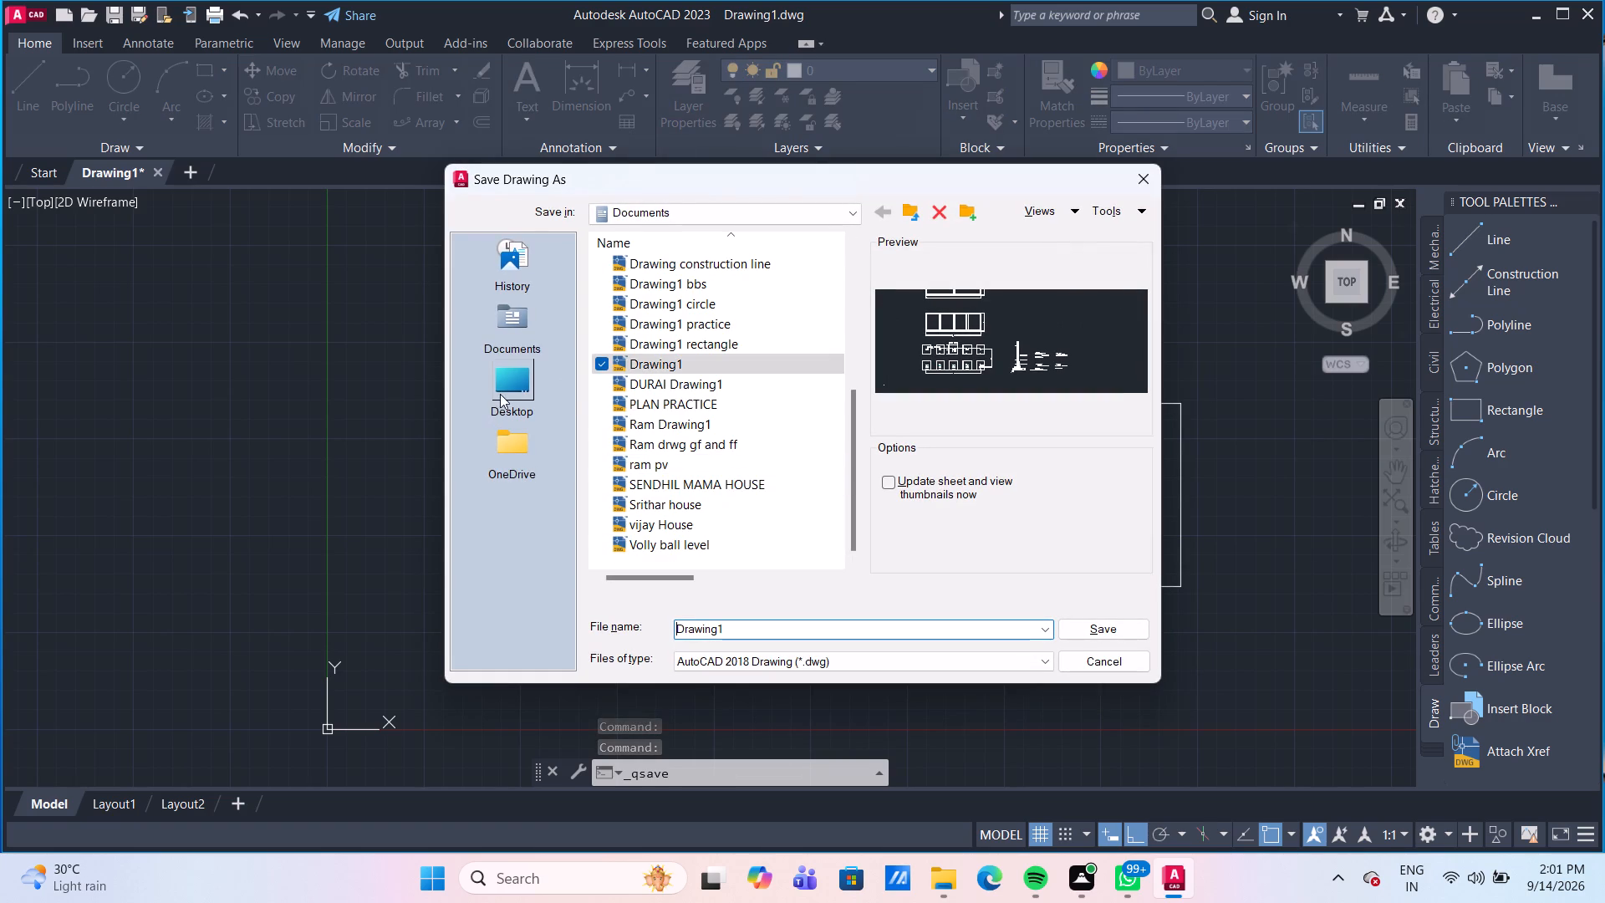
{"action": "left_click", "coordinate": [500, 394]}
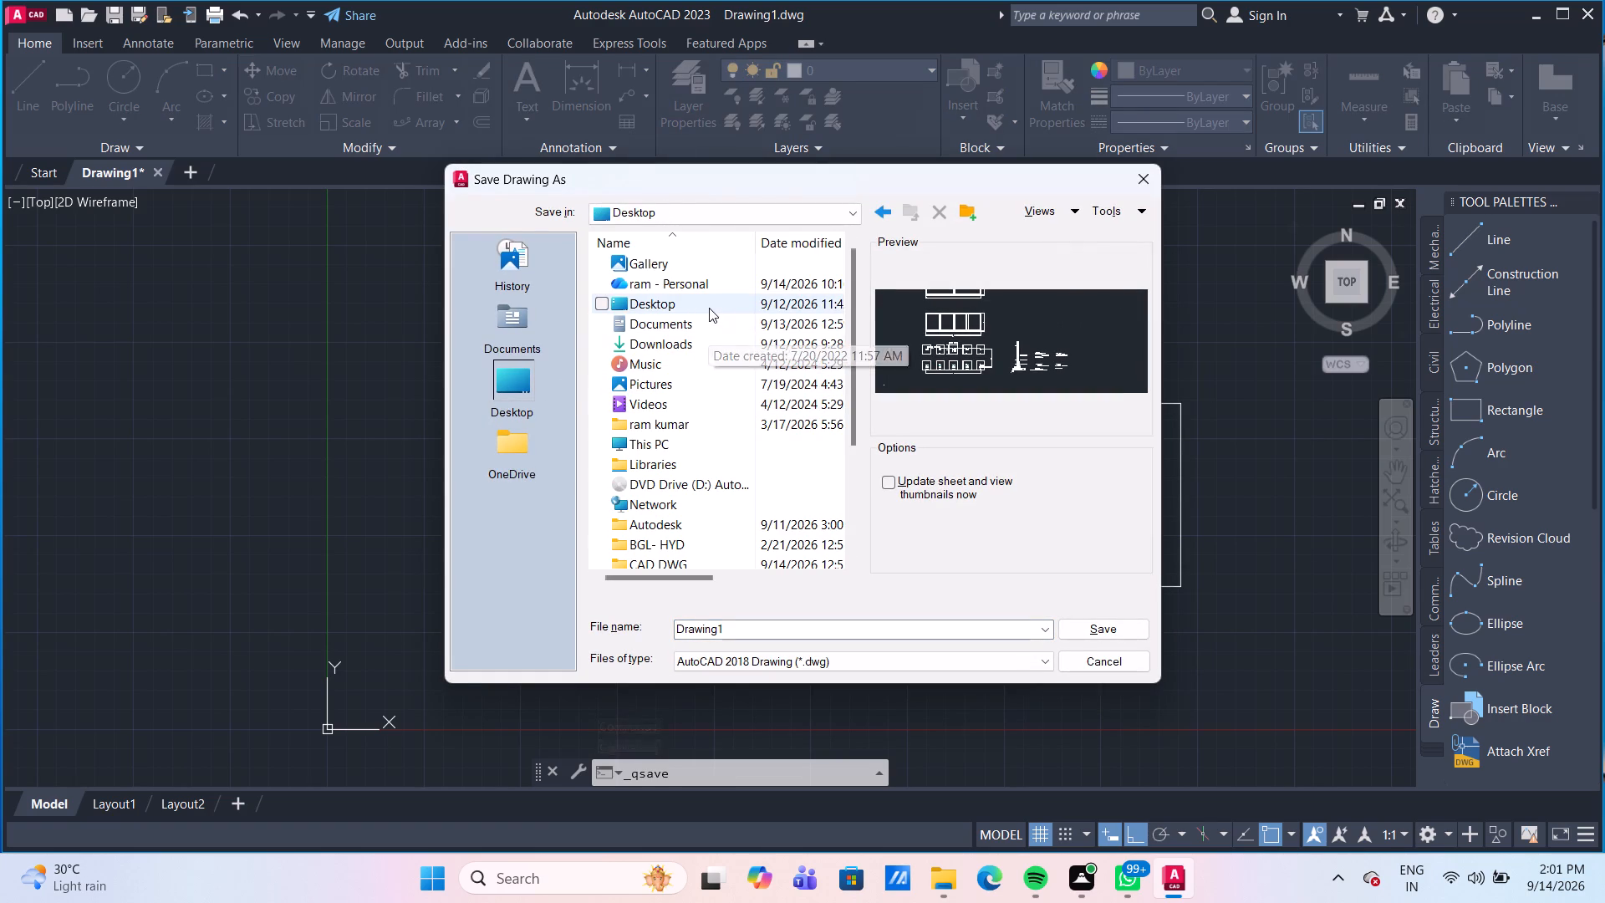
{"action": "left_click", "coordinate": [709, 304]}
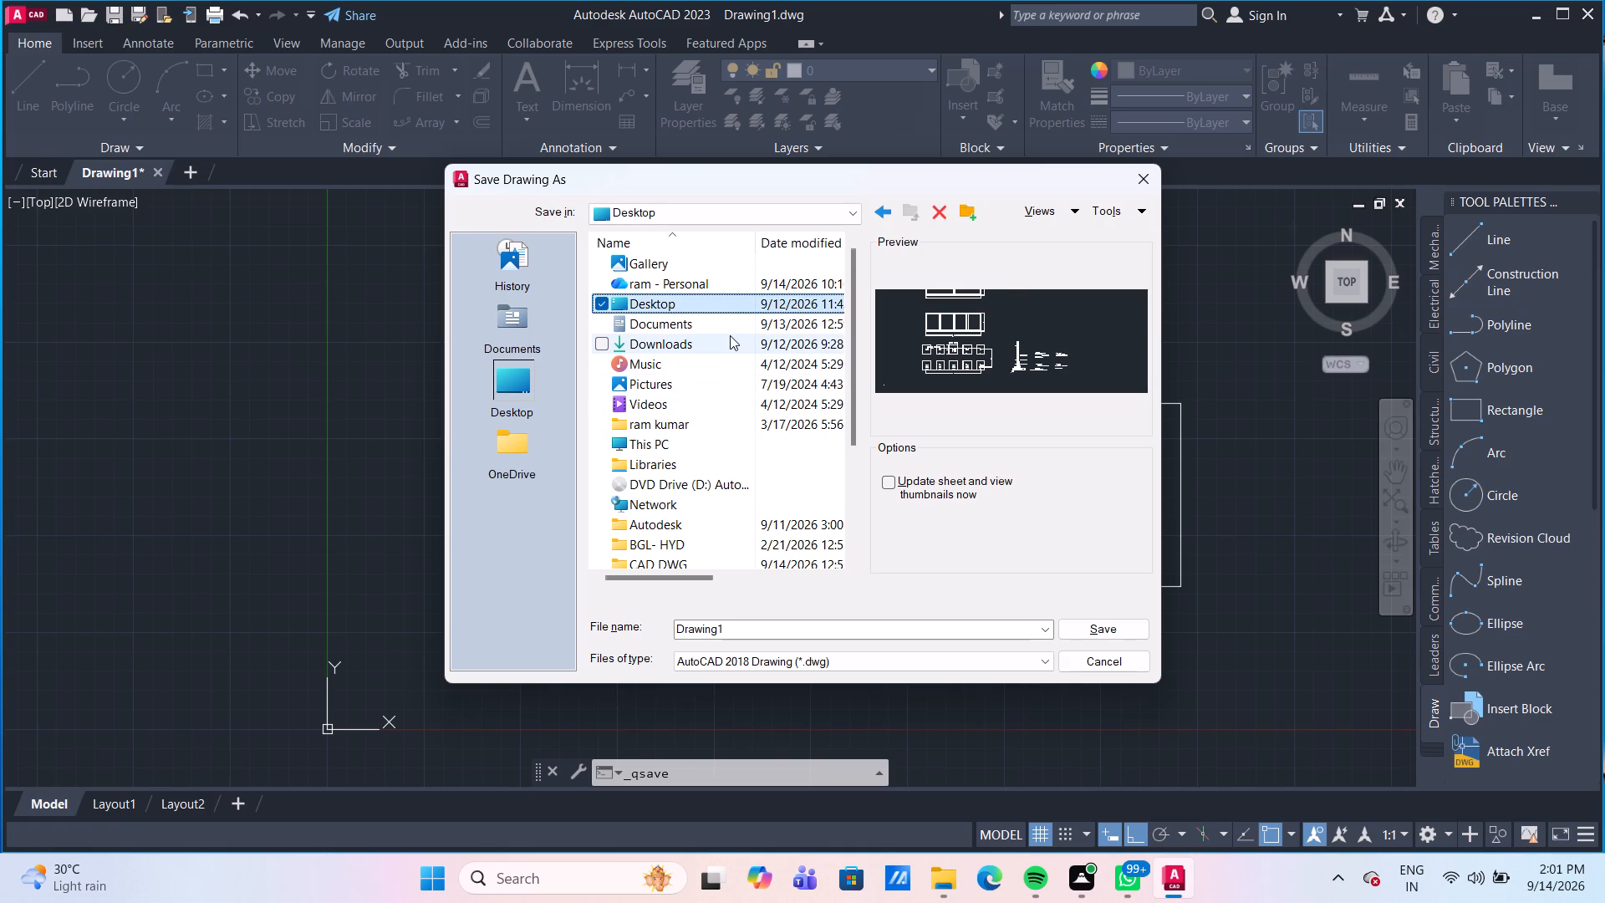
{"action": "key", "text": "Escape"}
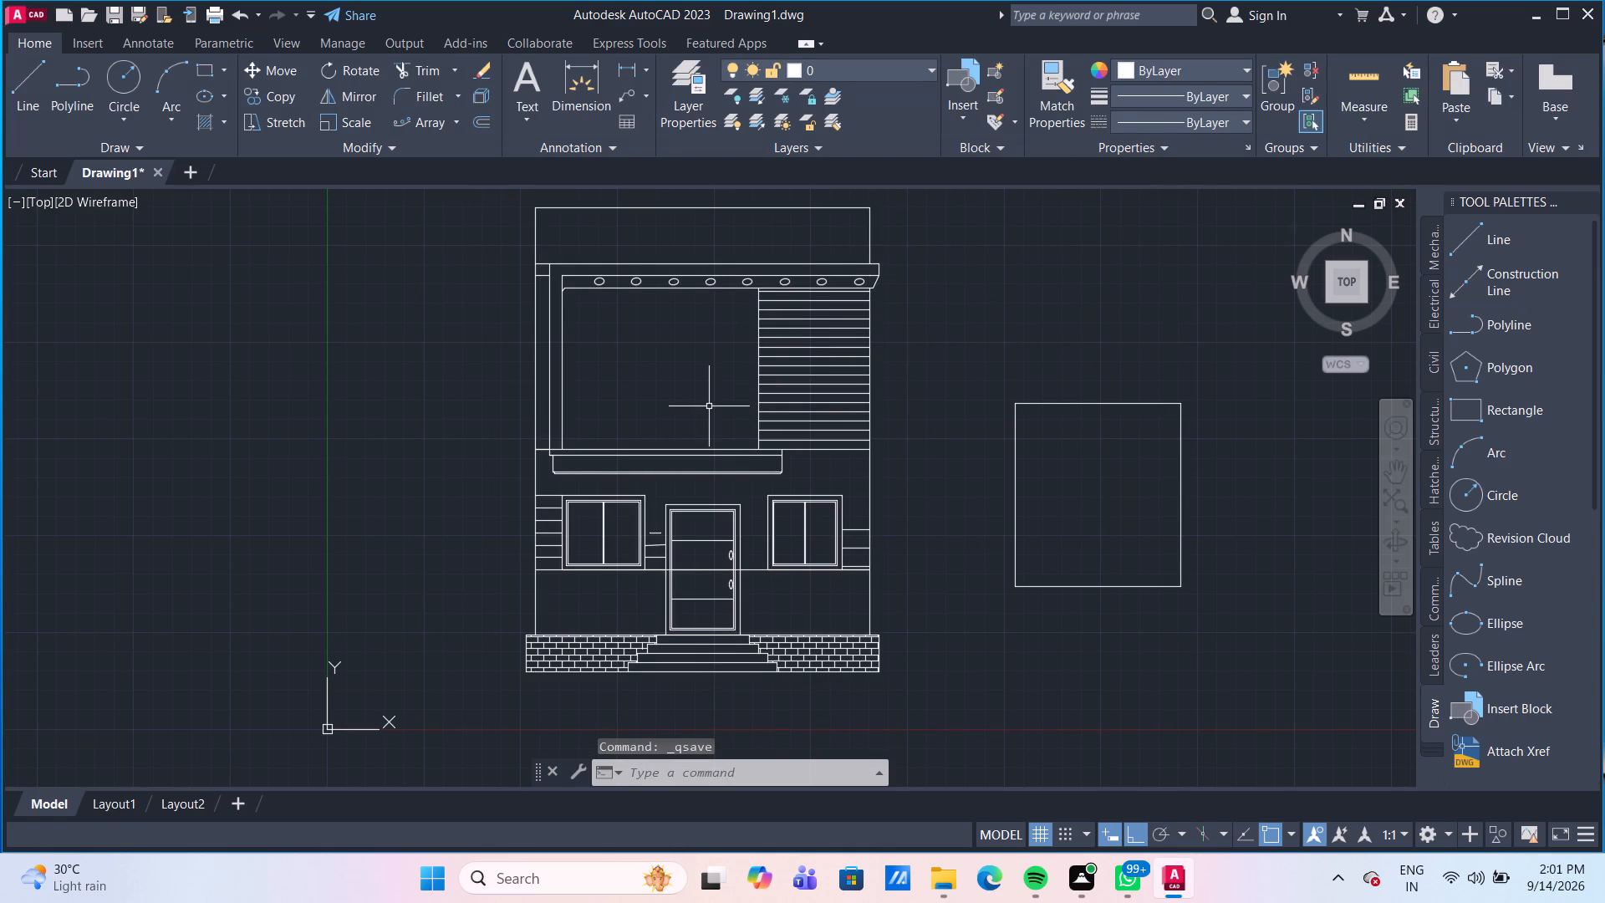
Start saving the drawing and choose the CAD DWG folder on the Desktop as its location.
{"action": "key", "text": "ctrl+s"}
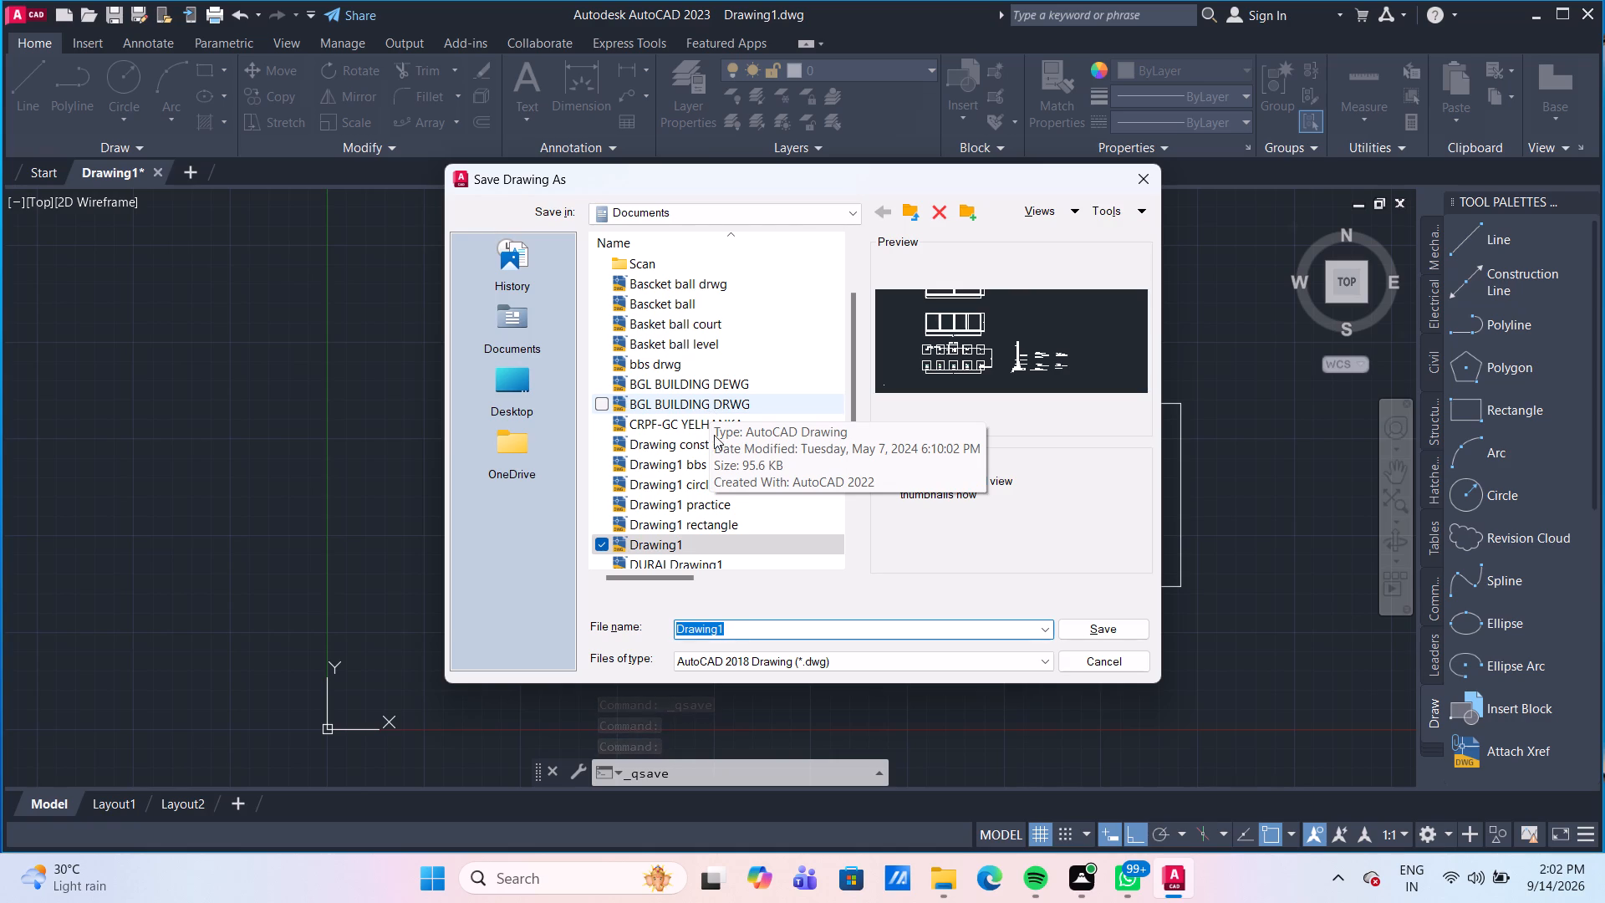
{"action": "scroll", "coordinate": [731, 621], "scroll_direction": "down", "scroll_amount": 3}
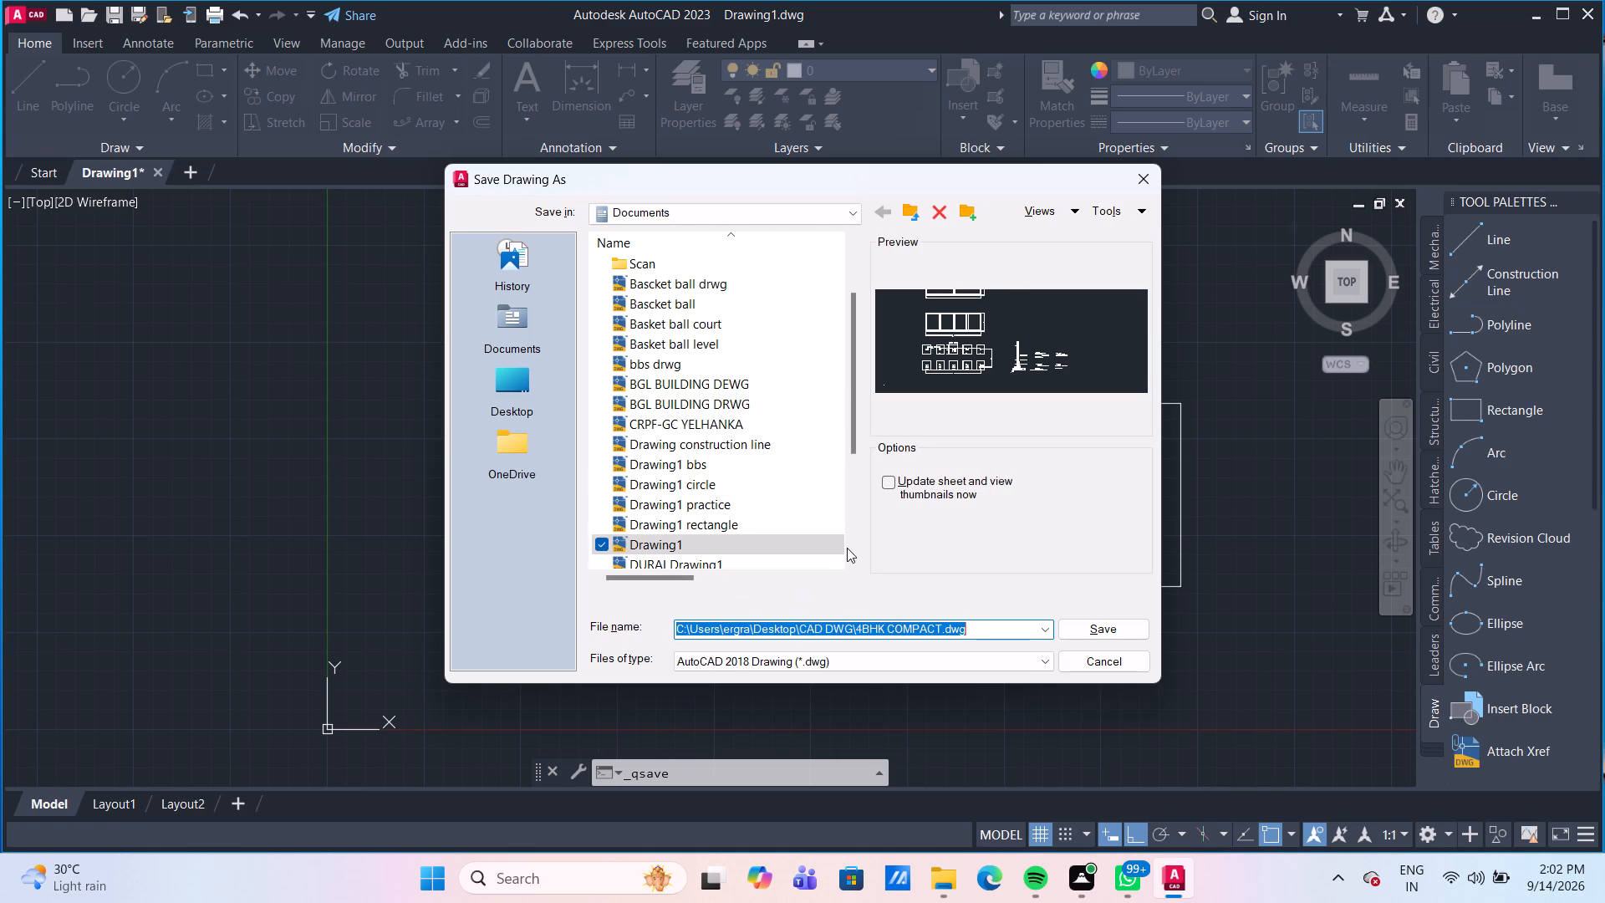
{"action": "scroll", "coordinate": [847, 548], "scroll_direction": "down", "scroll_amount": 6}
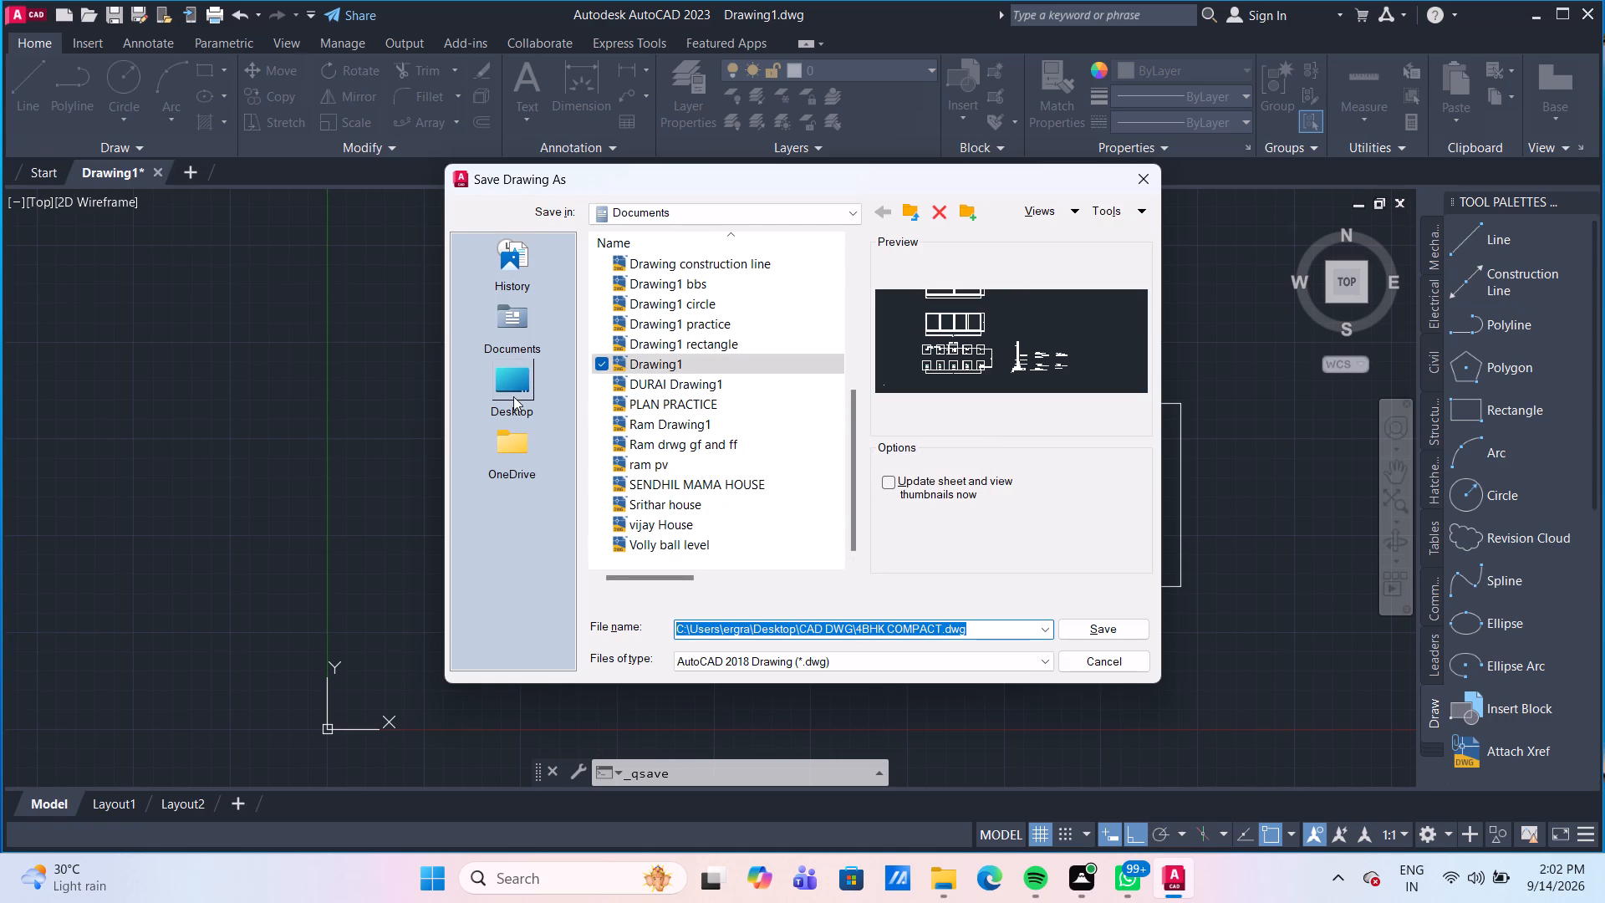
{"action": "left_click", "coordinate": [513, 396]}
{"action": "scroll", "coordinate": [667, 408], "scroll_direction": "down", "scroll_amount": 3}
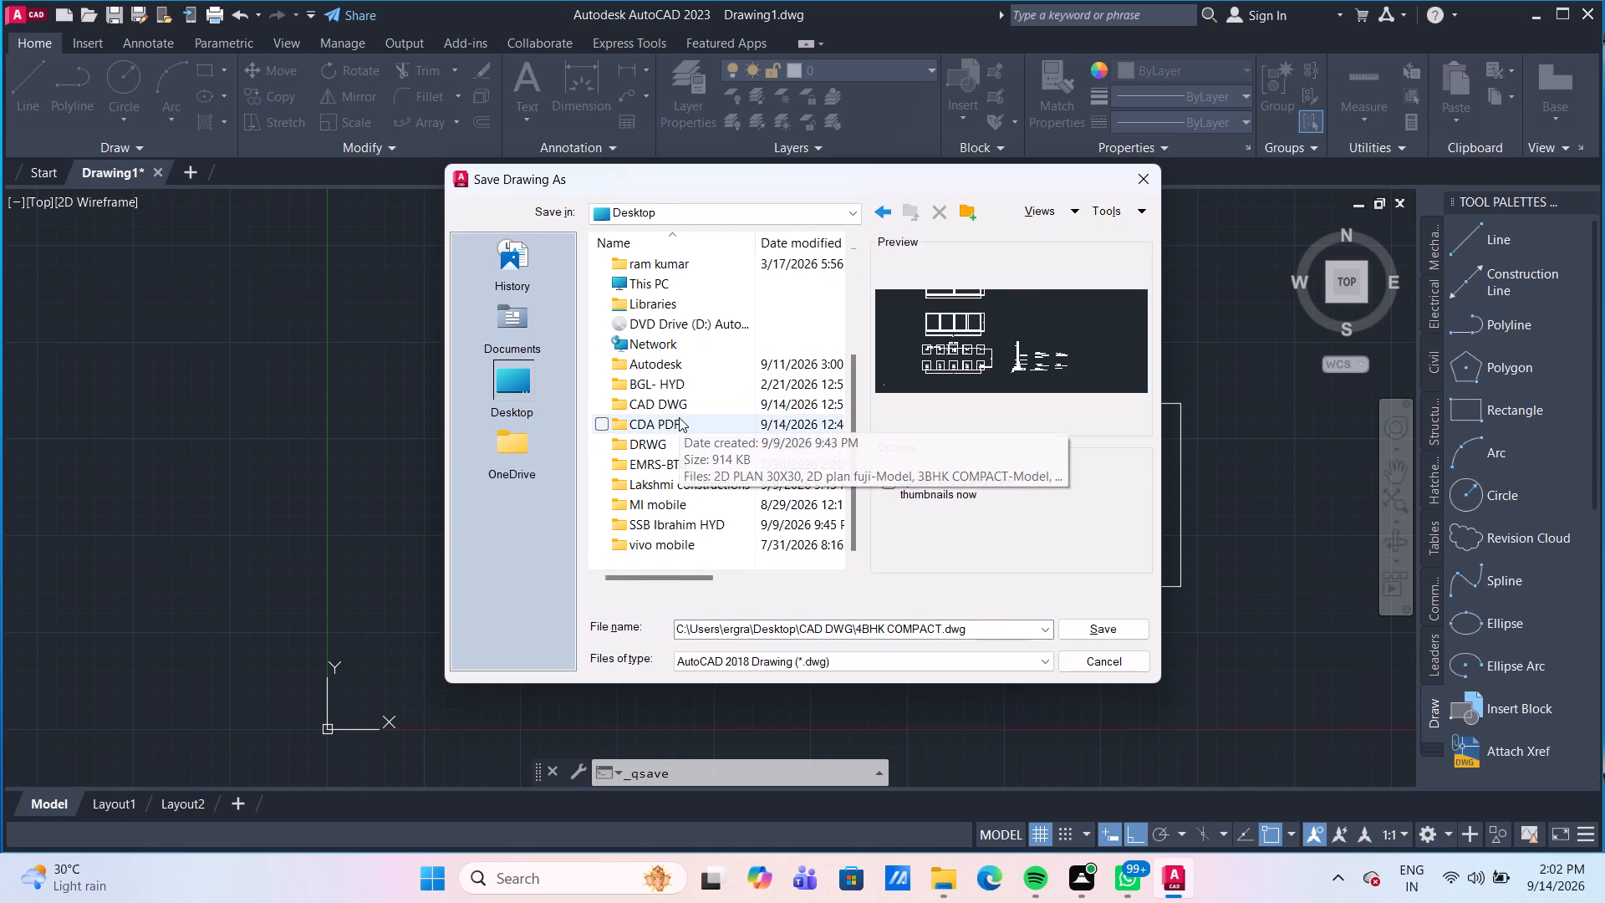
{"action": "left_click", "coordinate": [679, 417]}
{"action": "left_click", "coordinate": [687, 397]}
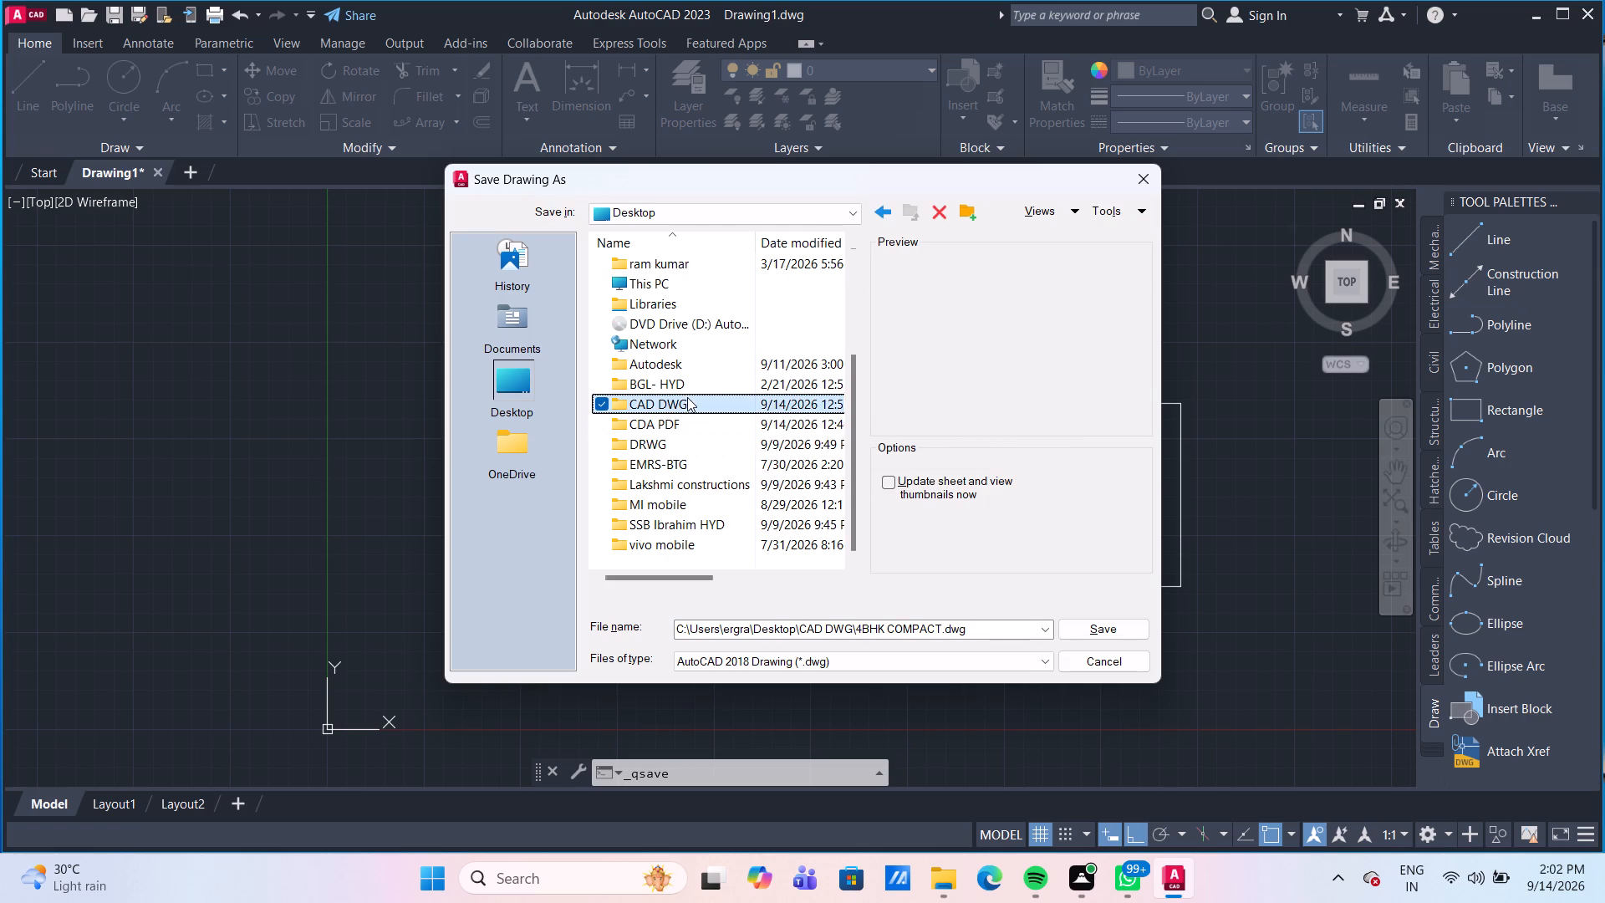
{"action": "double_click", "coordinate": [777, 399]}
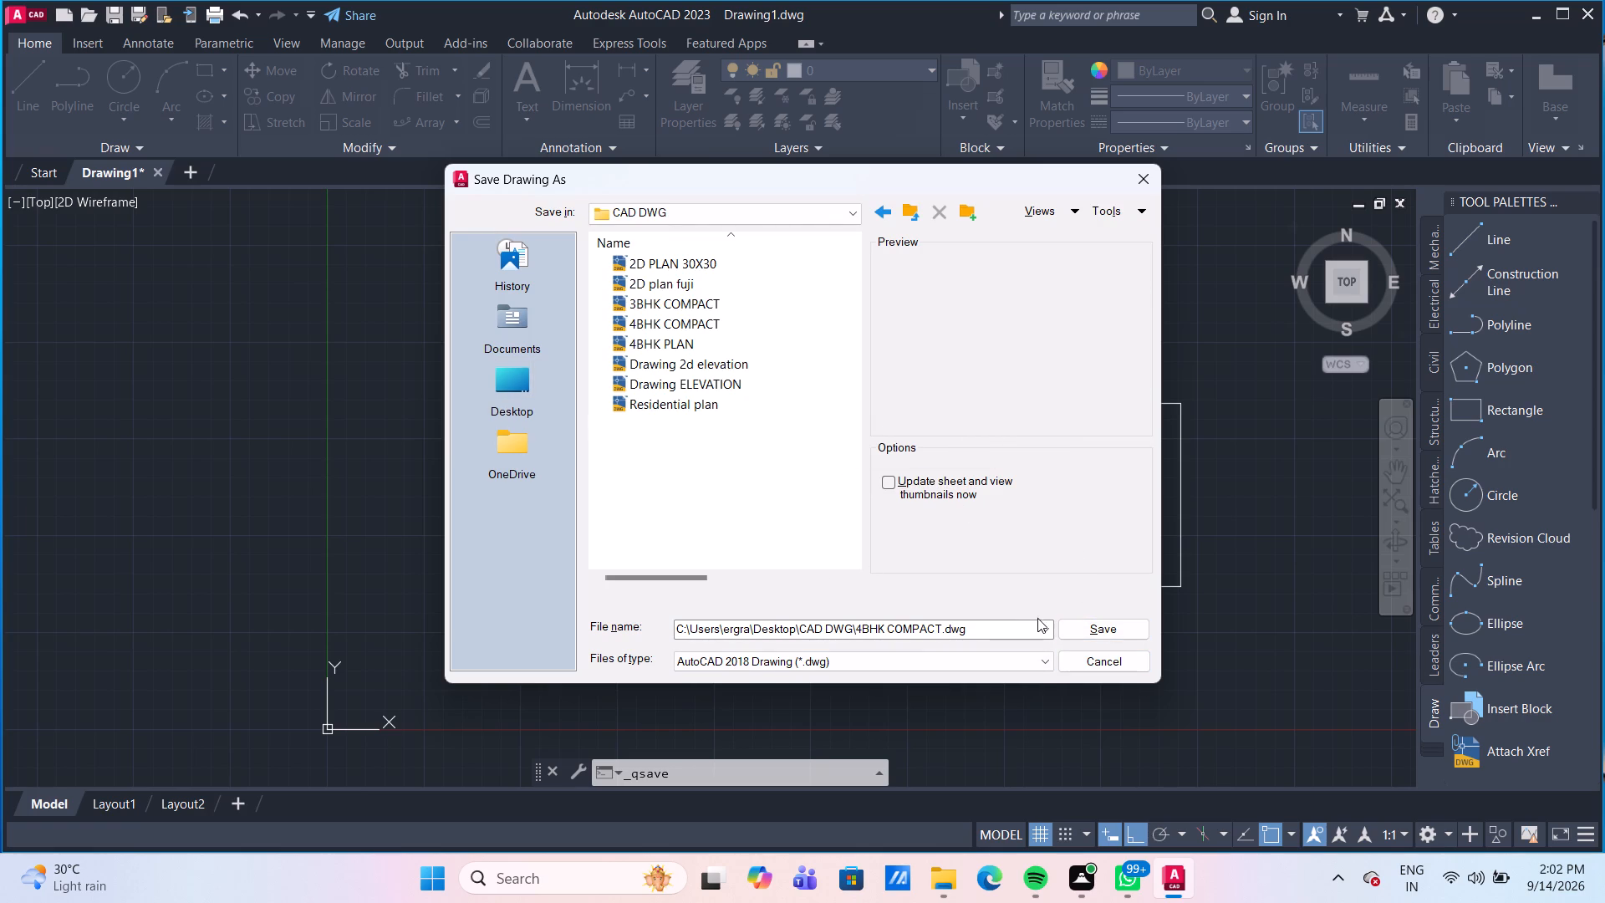
Name the file G+1 ELEVATION and save it as an AutoCAD 2018 drawing.
{"action": "left_click", "coordinate": [887, 655]}
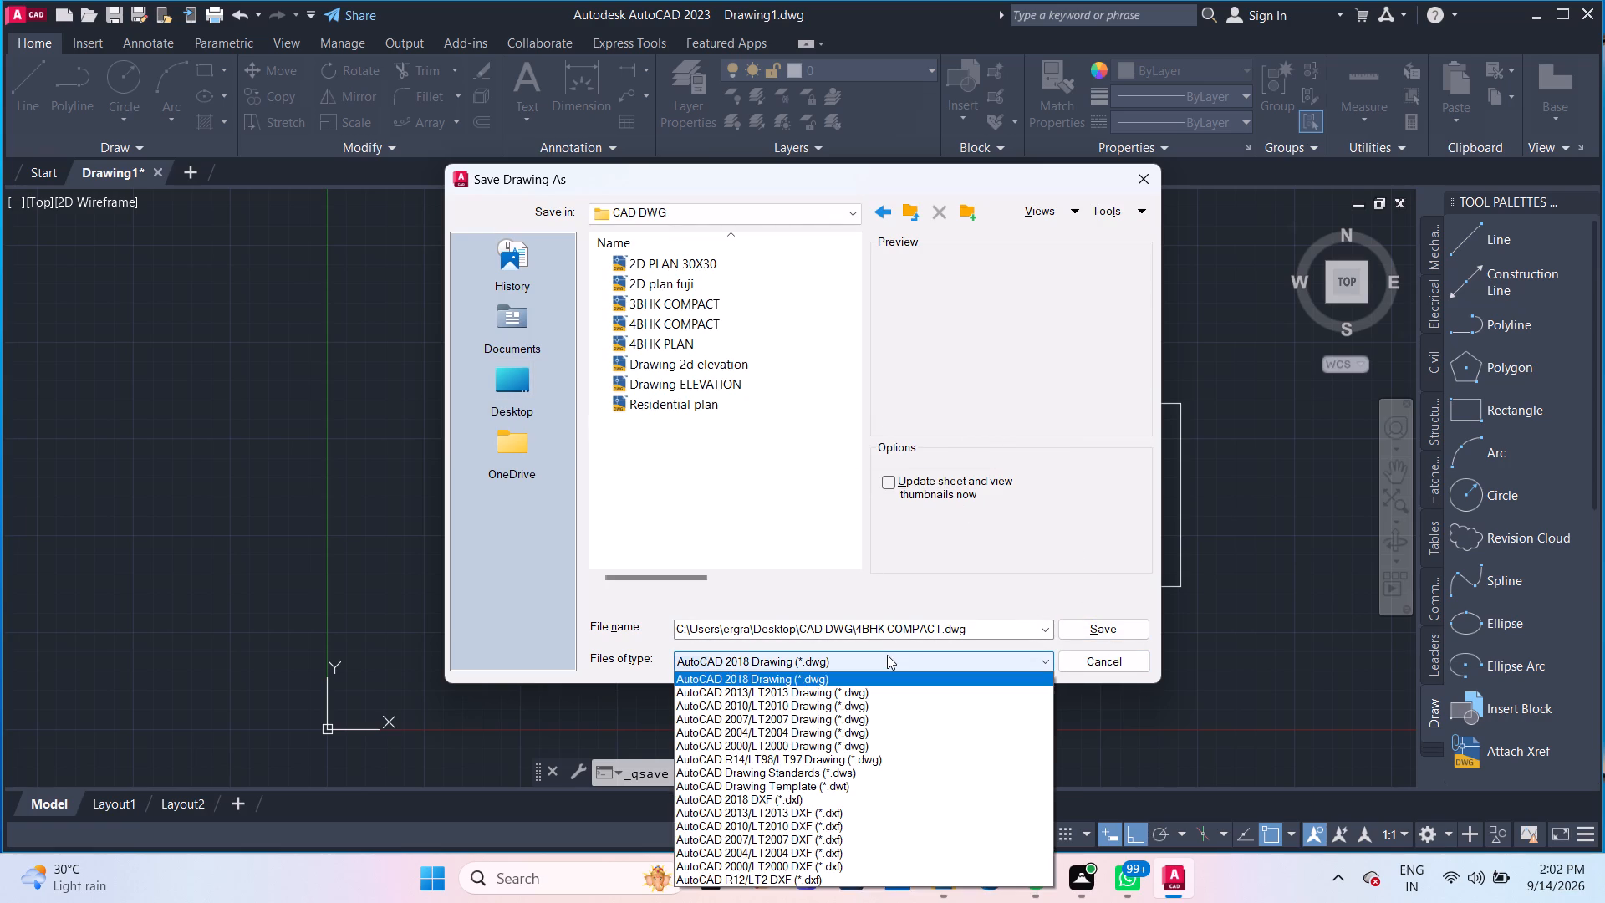
{"action": "left_click", "coordinate": [887, 655]}
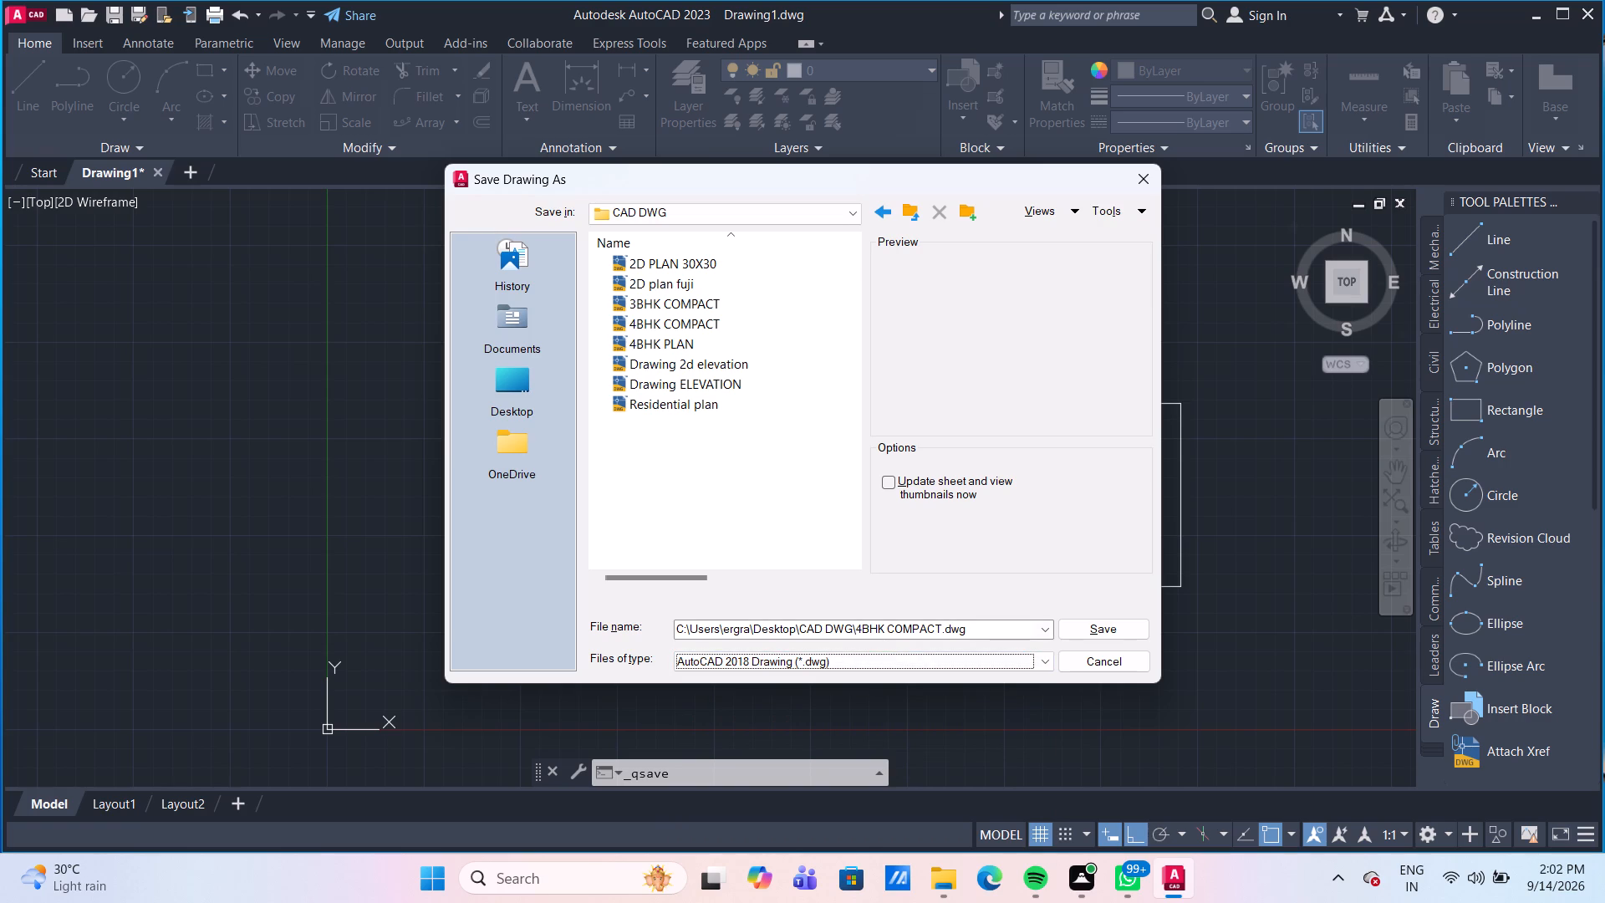
{"action": "left_click", "coordinate": [875, 633]}
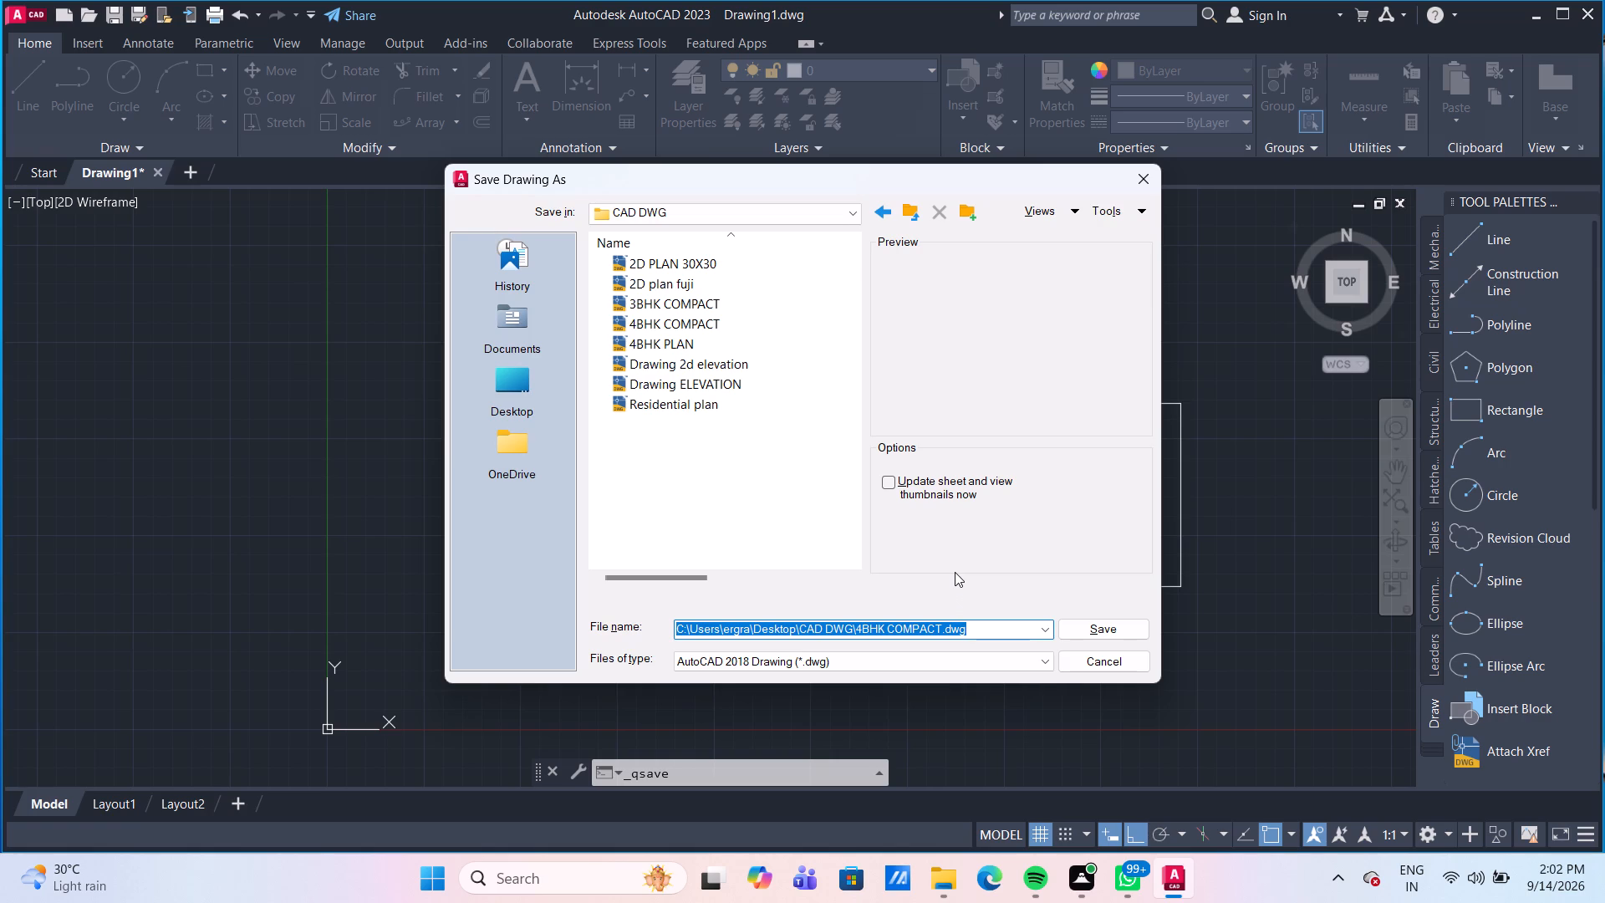
{"action": "key", "text": "g"}
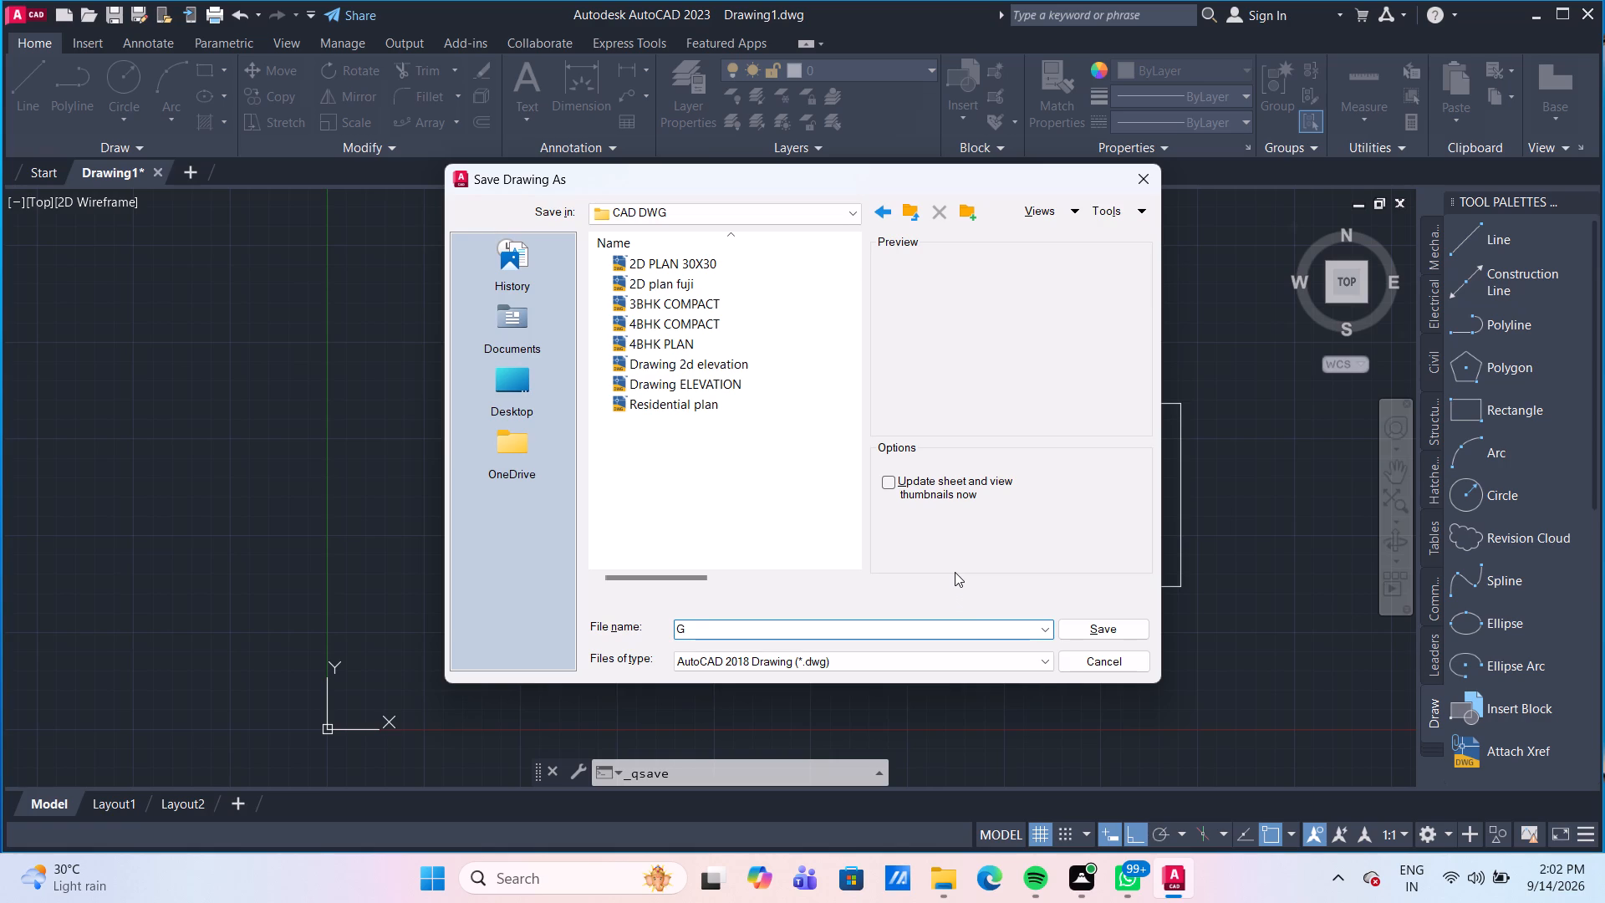
{"action": "key", "text": "shift+plus"}
{"action": "type", "text": "1"}
{"action": "key", "text": "space"}
{"action": "key", "text": "e"}
{"action": "type", "text": "LE"}
{"action": "type", "text": "VATION"}
{"action": "left_click", "coordinate": [1107, 630]}
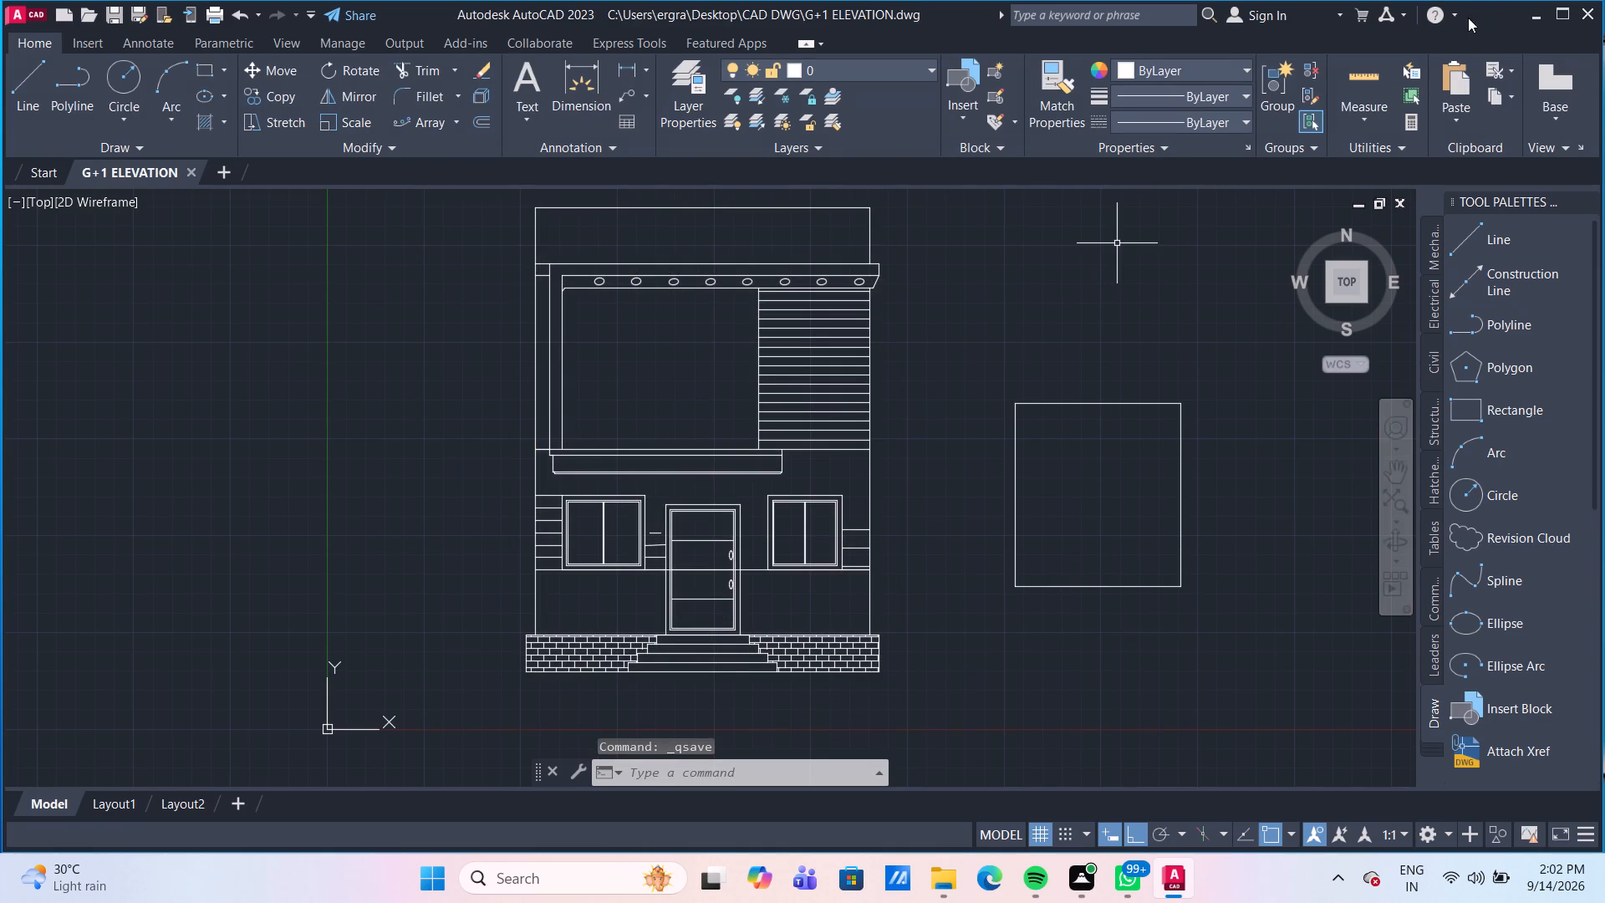
Minimize the AutoCAD window to reach the desktop and the other open windows.
{"action": "left_click", "coordinate": [1537, 18]}
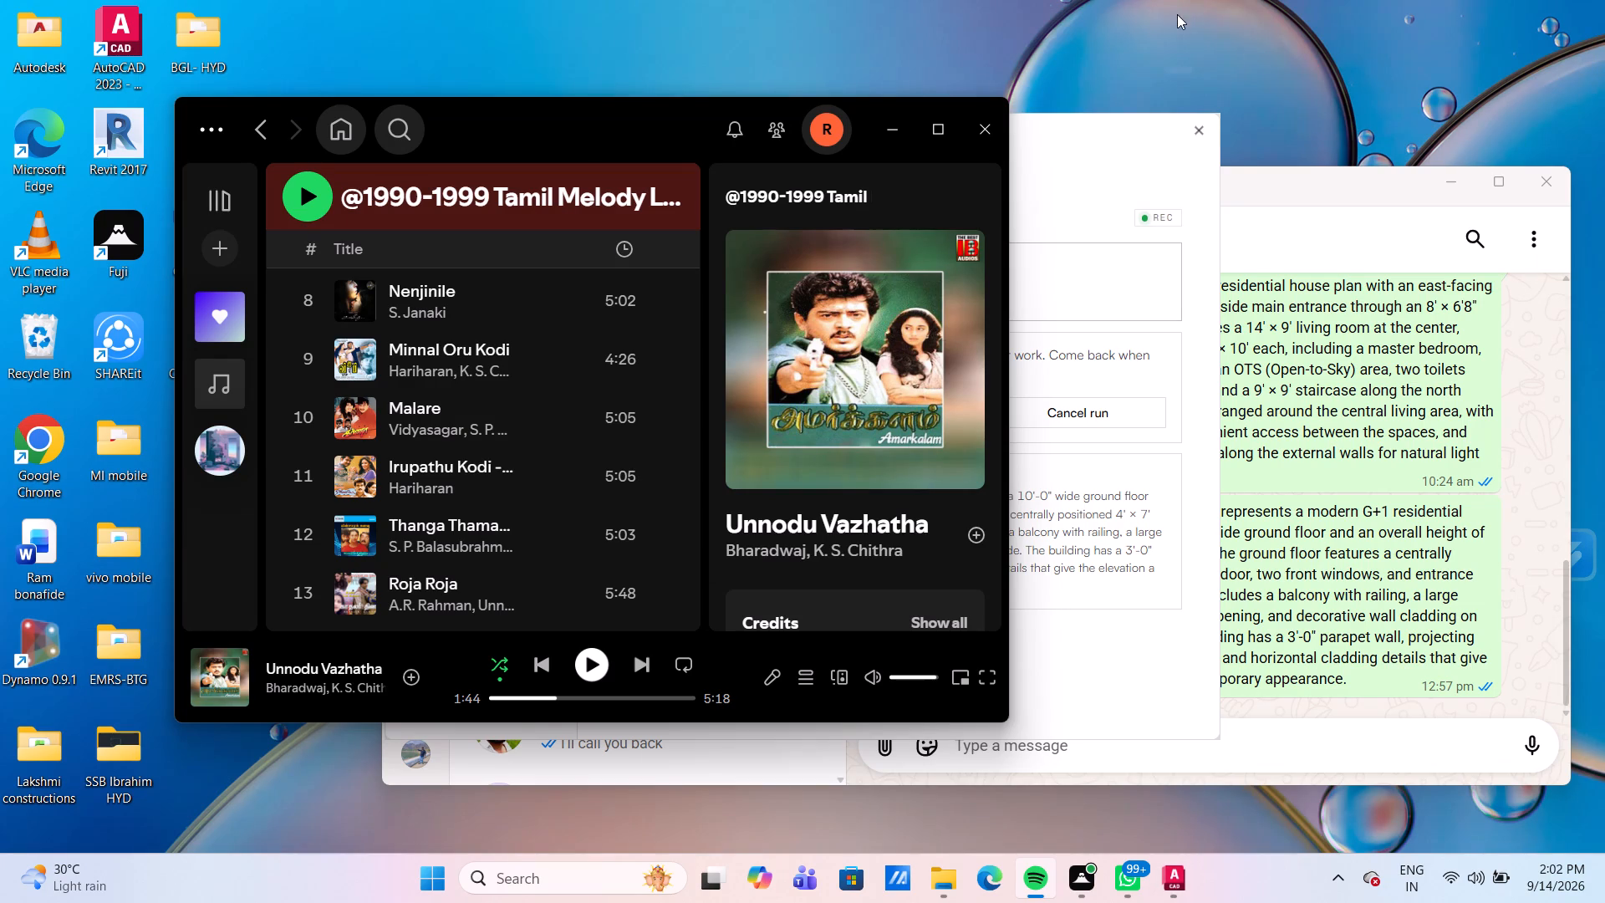
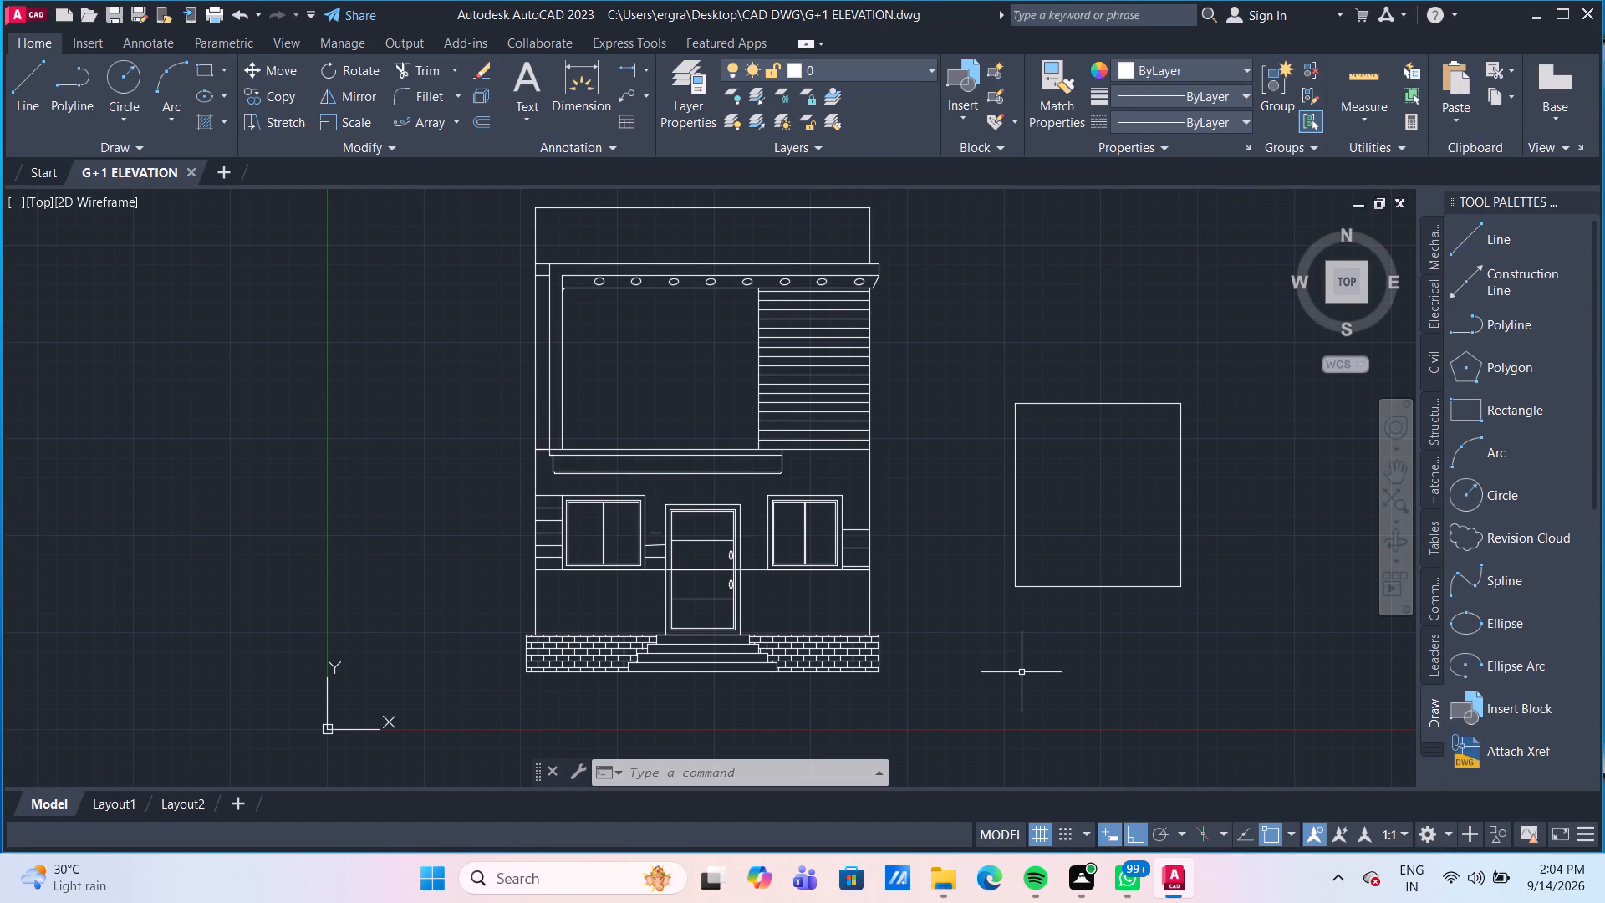
Offset the short 9" line in the narrow strip beside the first-floor frame downward by 8", and again by 2".
{"action": "scroll", "coordinate": [522, 293], "scroll_direction": "up", "scroll_amount": 2}
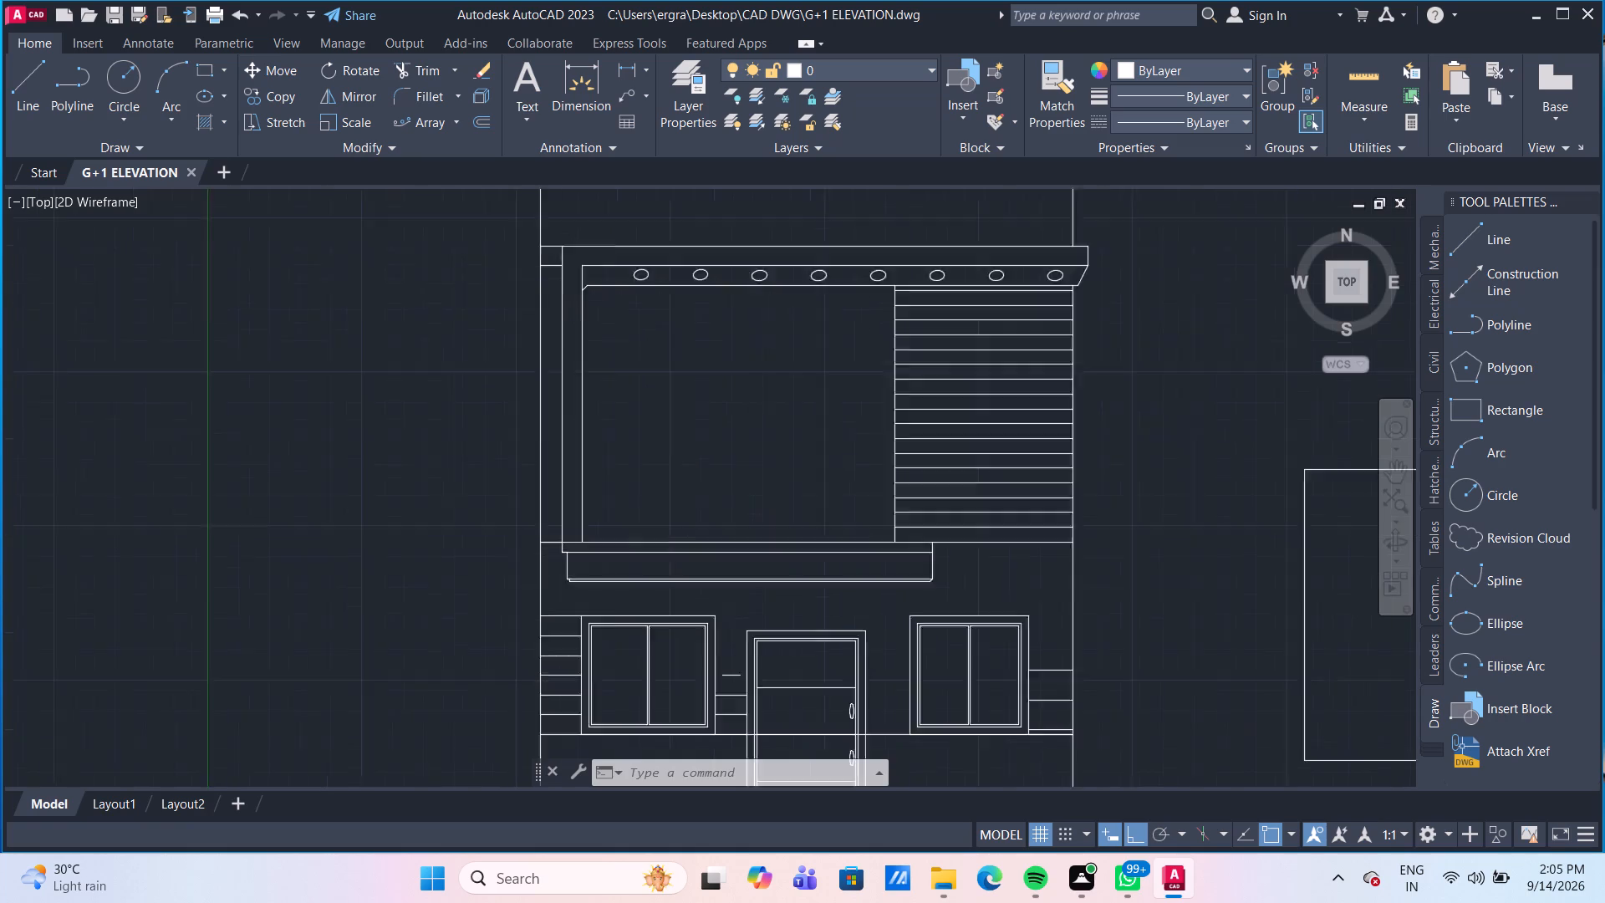
{"action": "scroll", "coordinate": [522, 293], "scroll_direction": "up", "scroll_amount": 1}
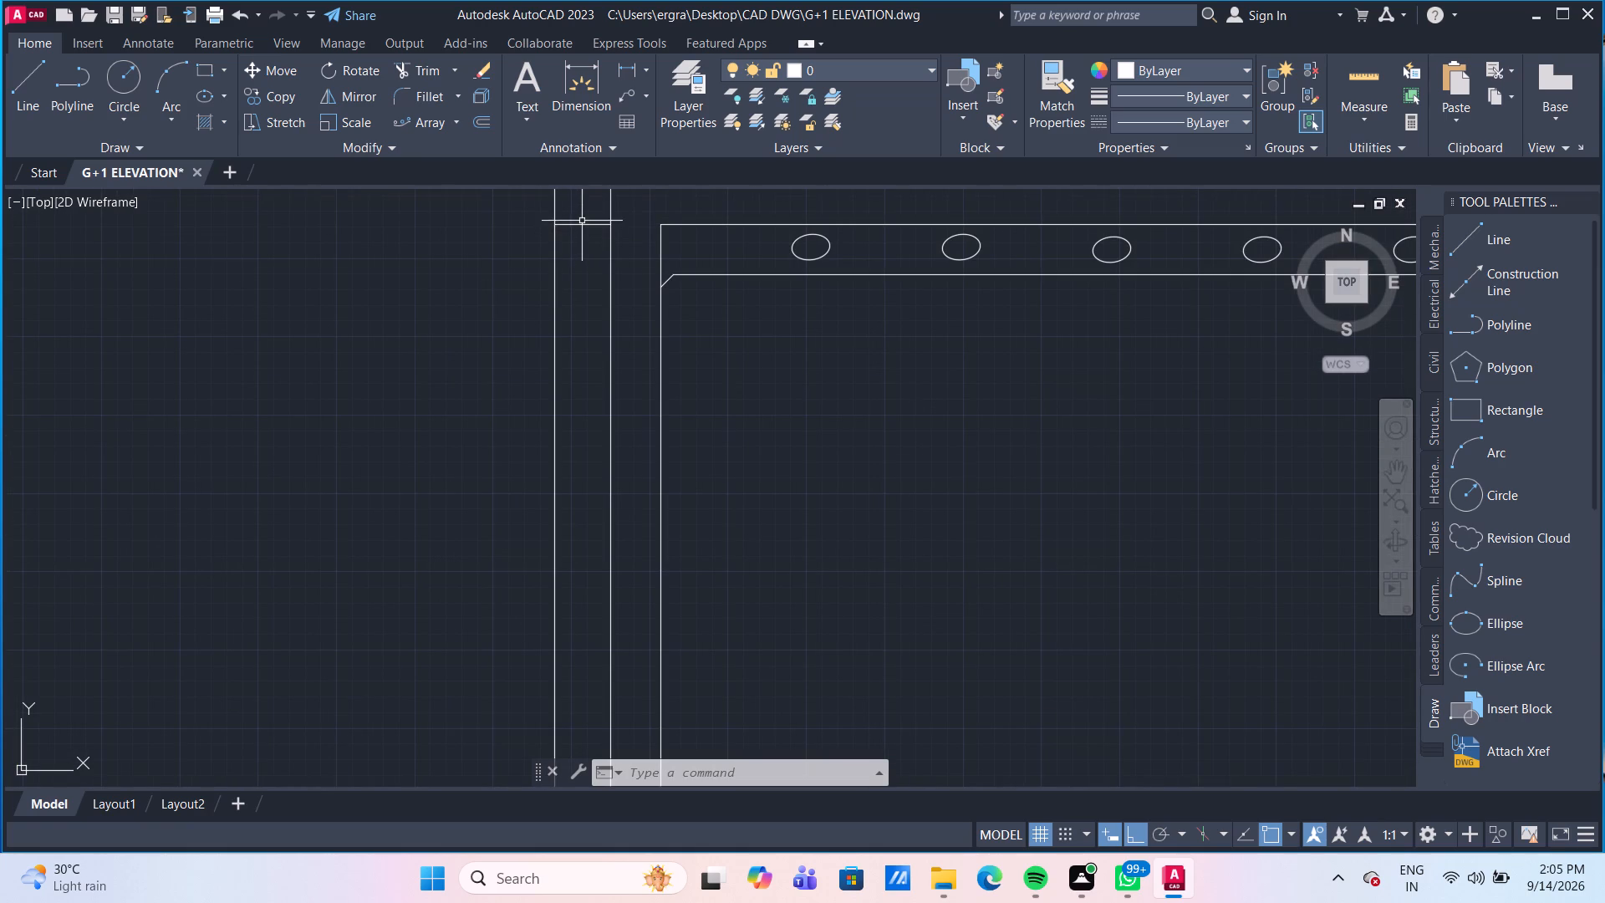
{"action": "left_click", "coordinate": [582, 226]}
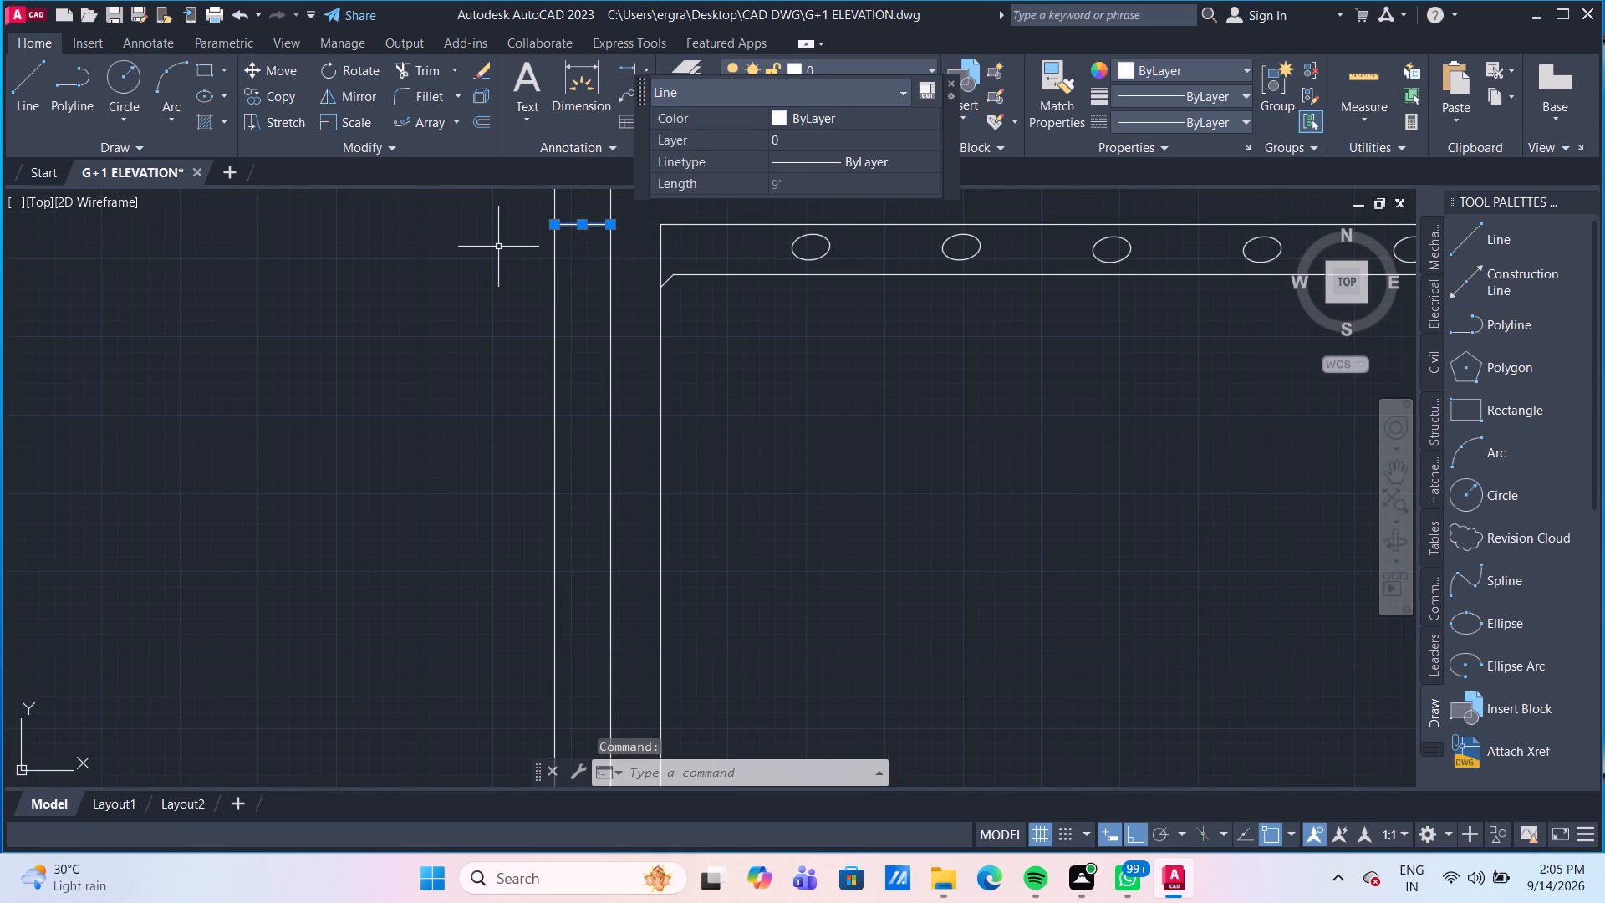
{"action": "key", "text": "Escape"}
{"action": "key", "text": "o"}
{"action": "key", "text": "Return"}
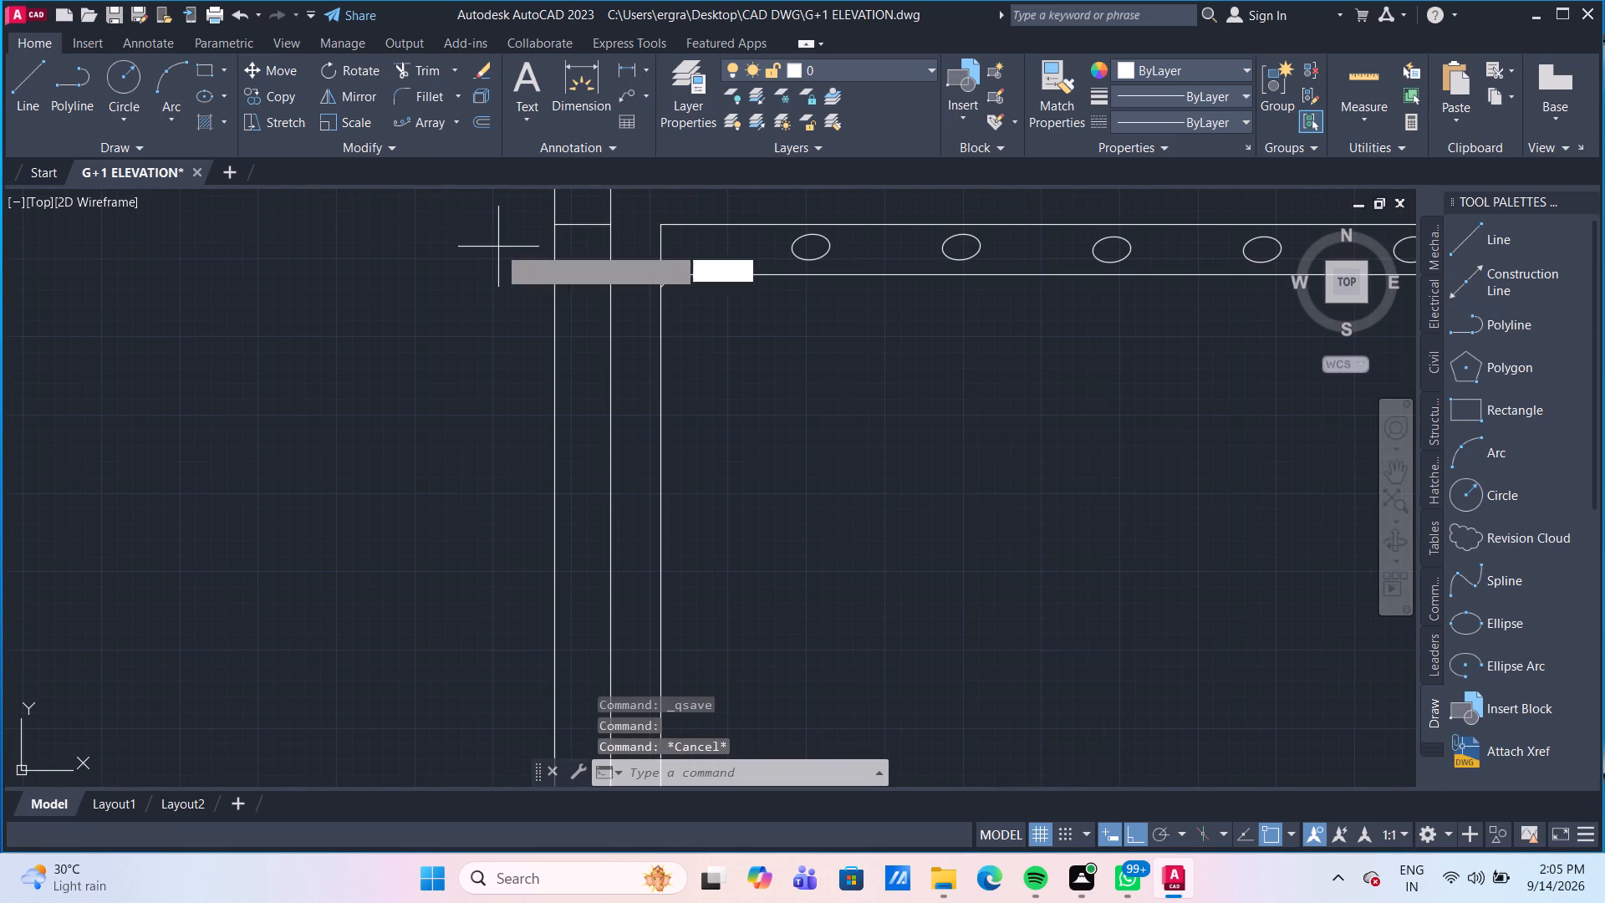
{"action": "key", "text": "Return"}
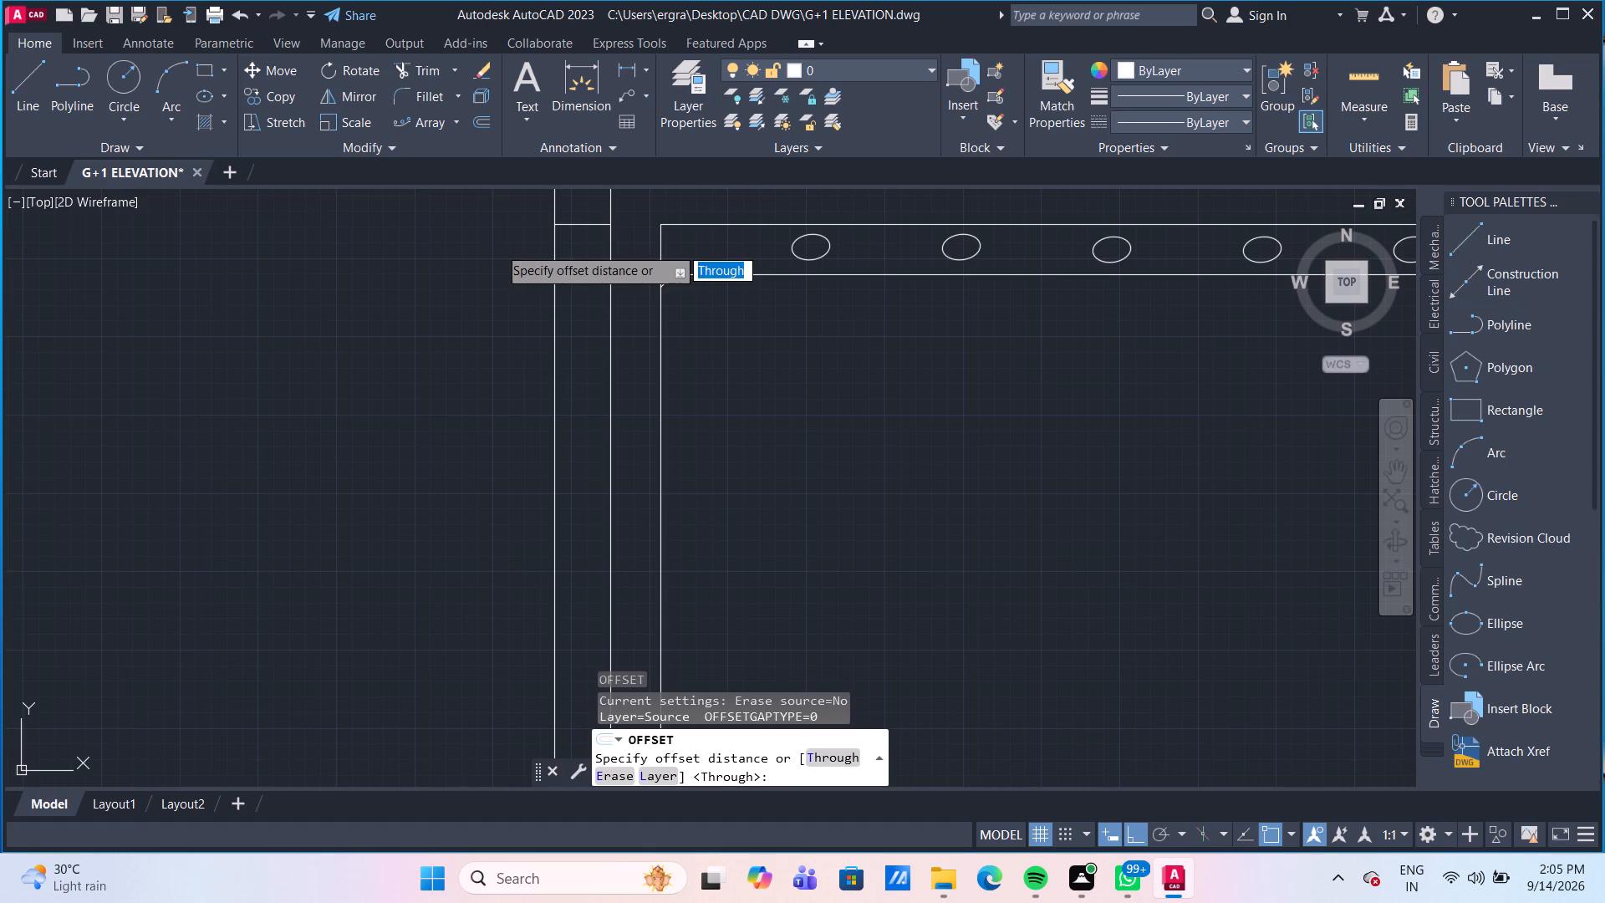
{"action": "left_click", "coordinate": [584, 227]}
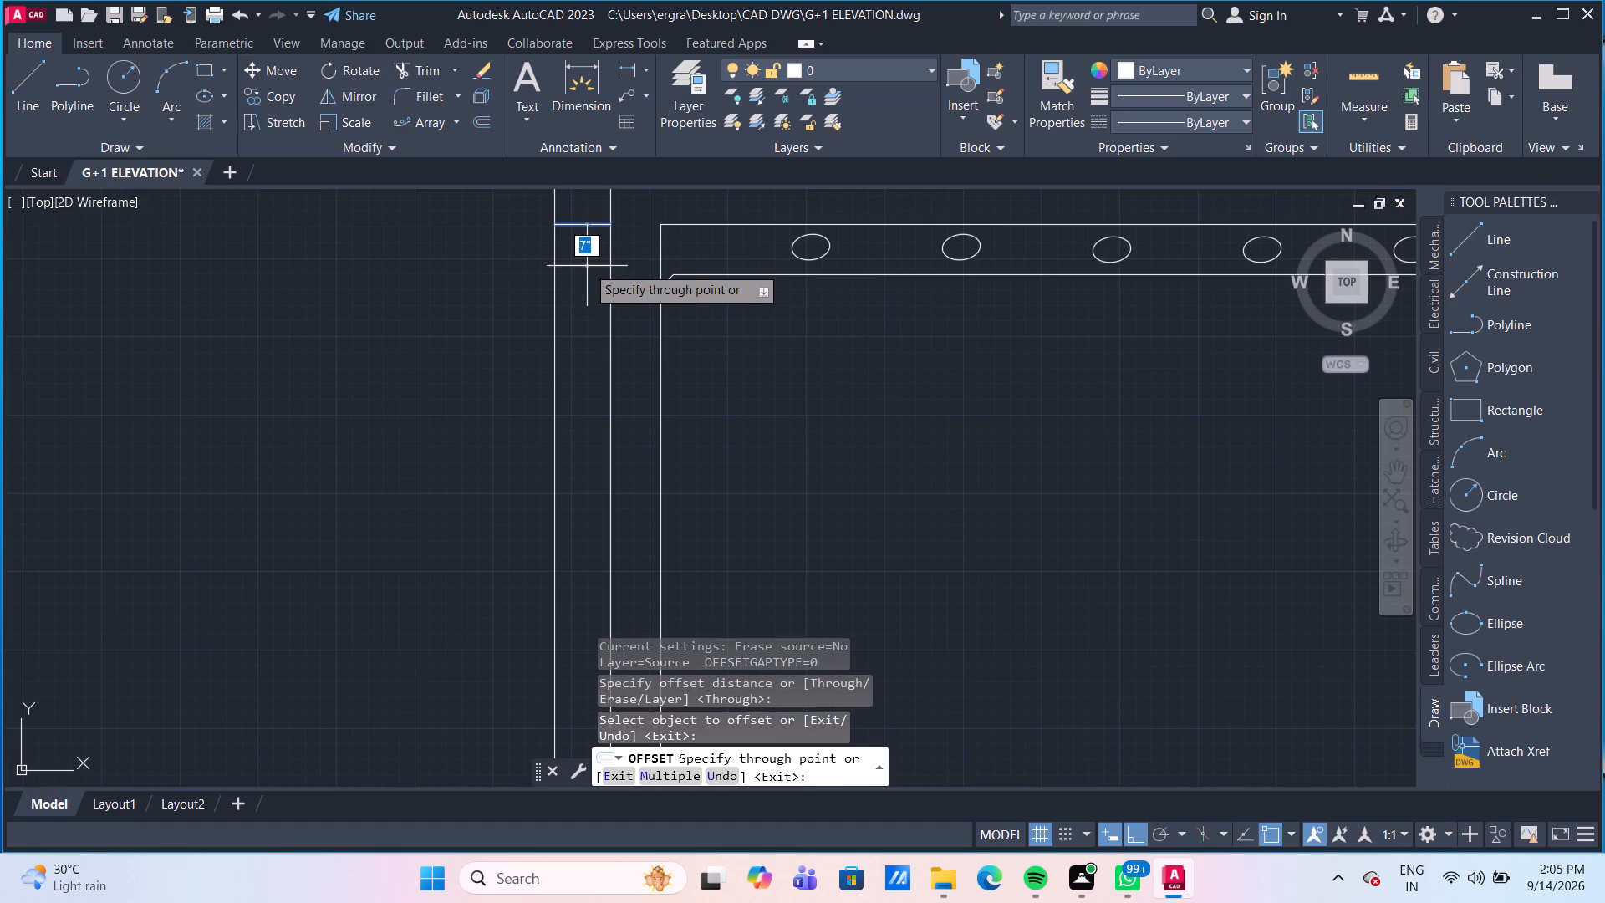
{"action": "type", "text": "8\""}
{"action": "key", "text": "Return"}
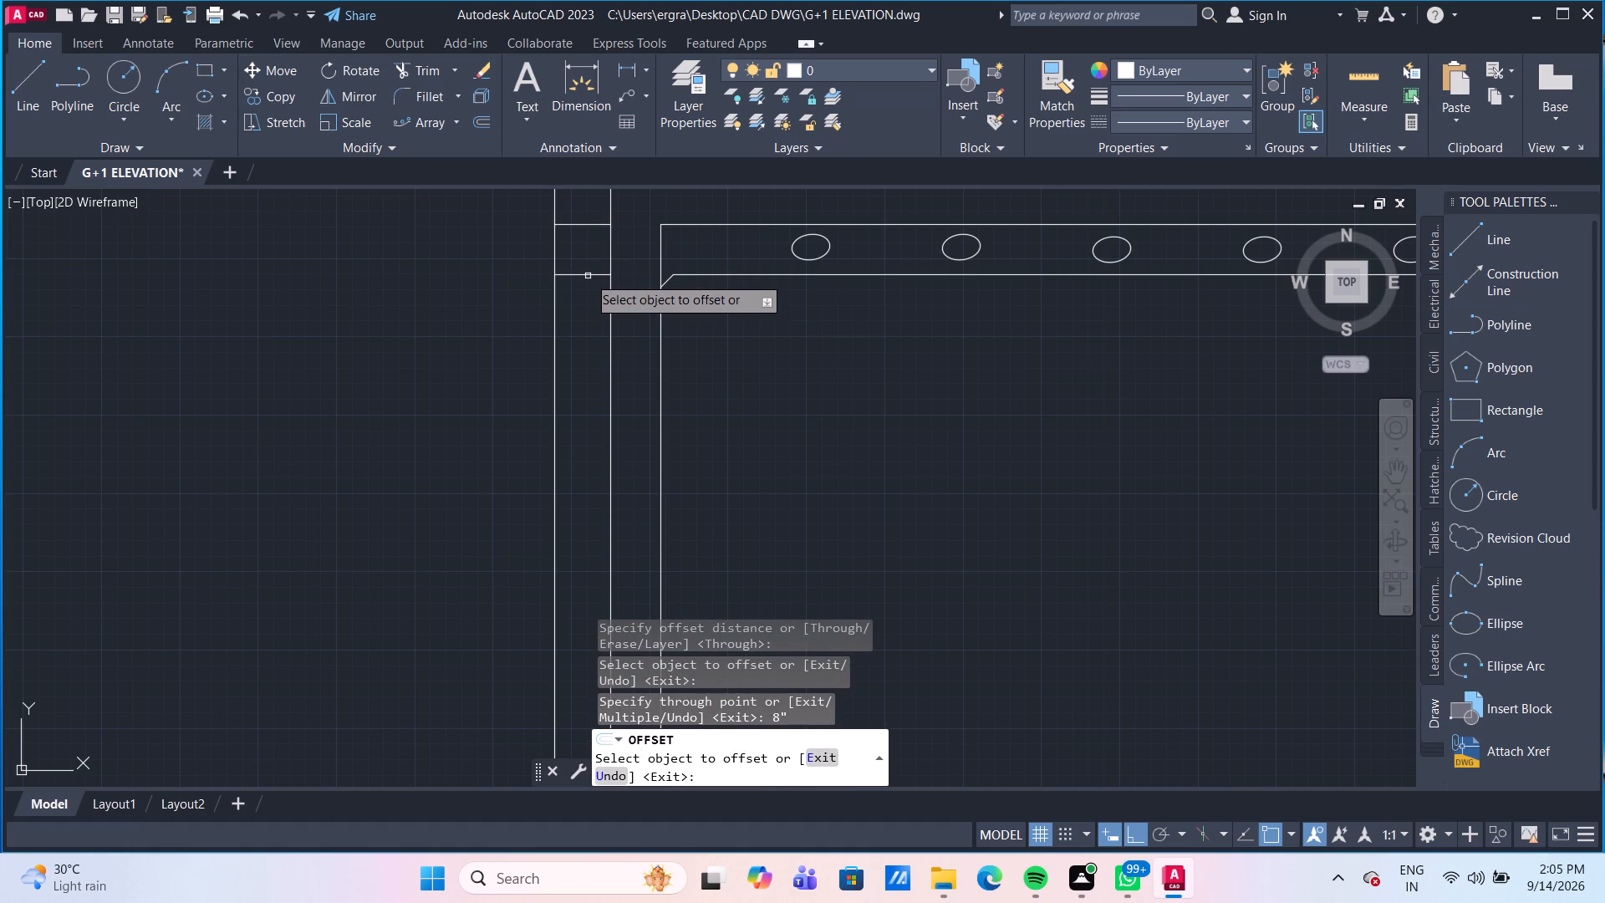
{"action": "left_click", "coordinate": [581, 226]}
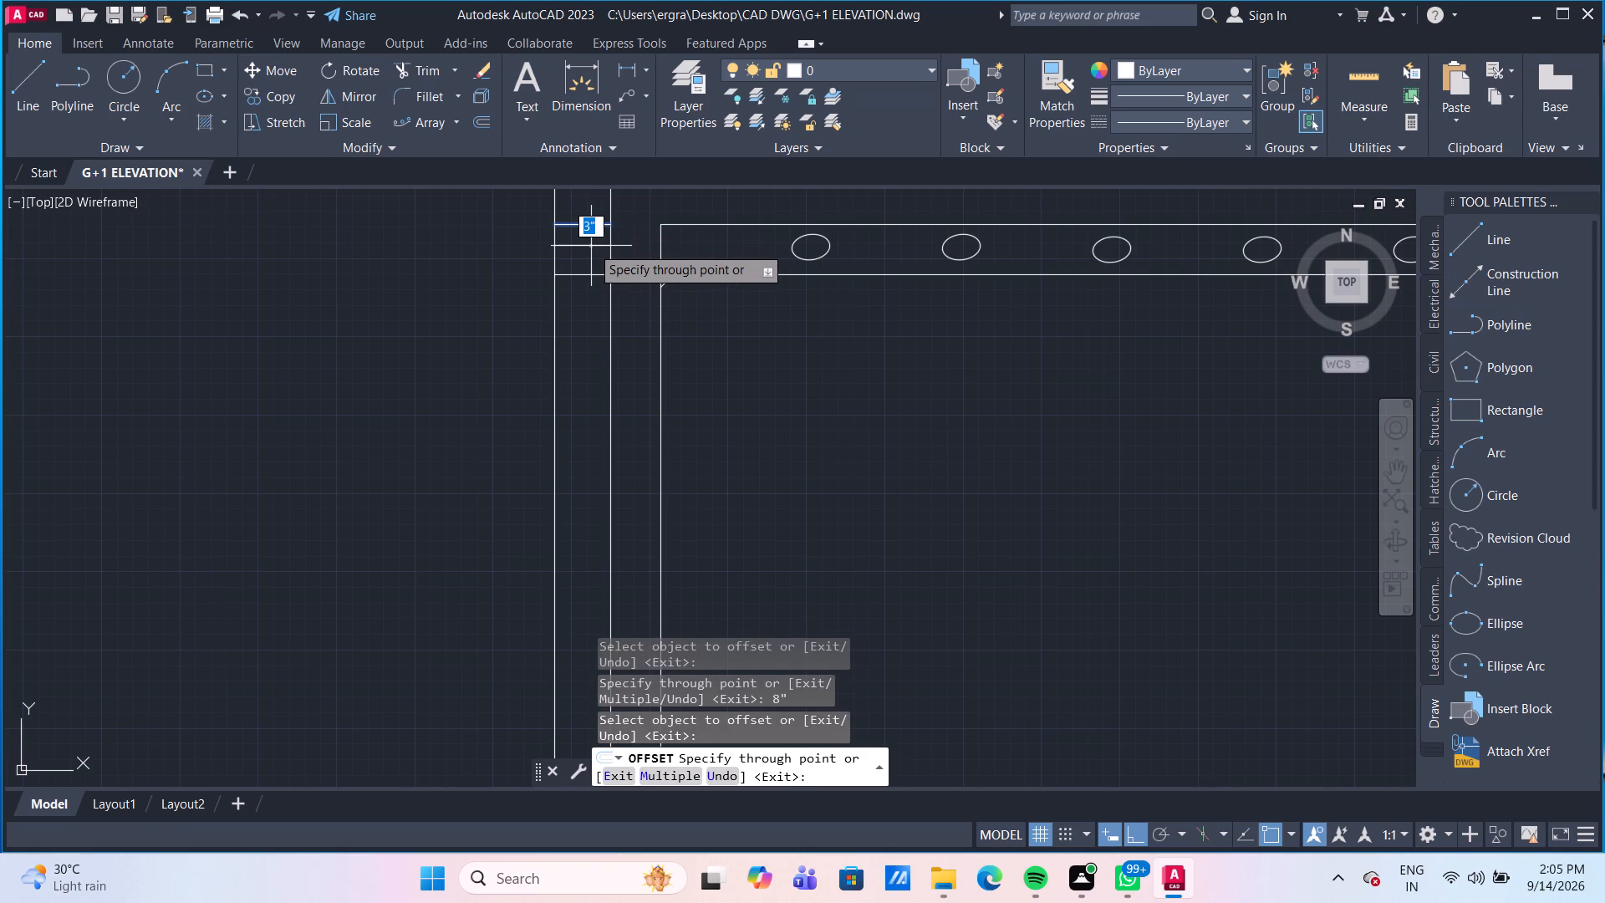
{"action": "type", "text": "2\""}
{"action": "key", "text": "Return"}
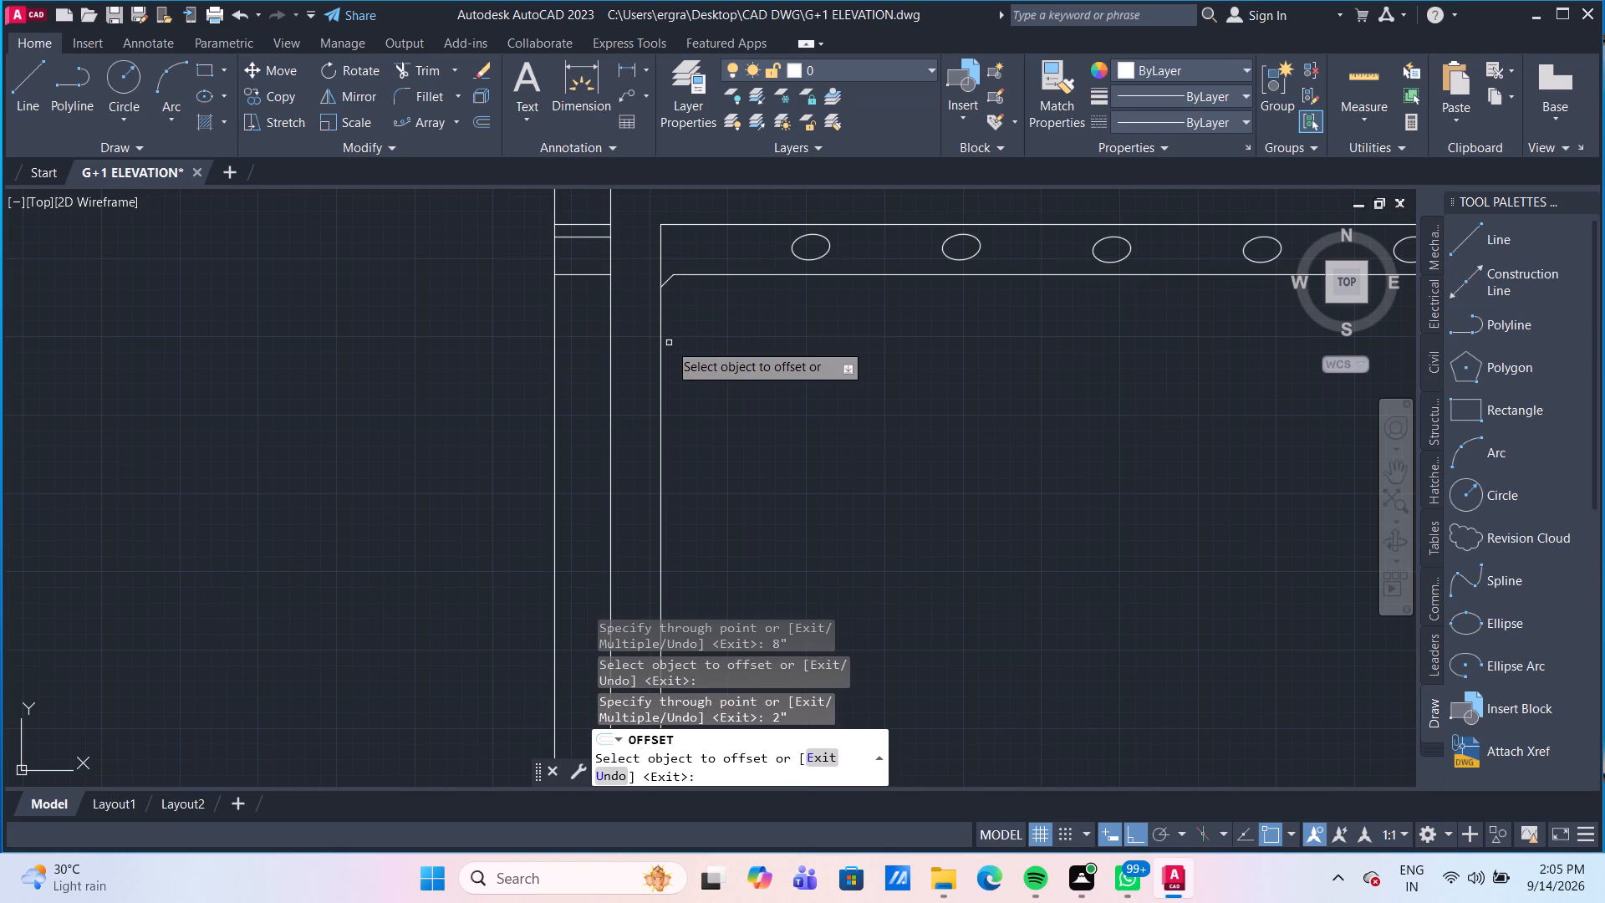
{"action": "key", "text": "Escape"}
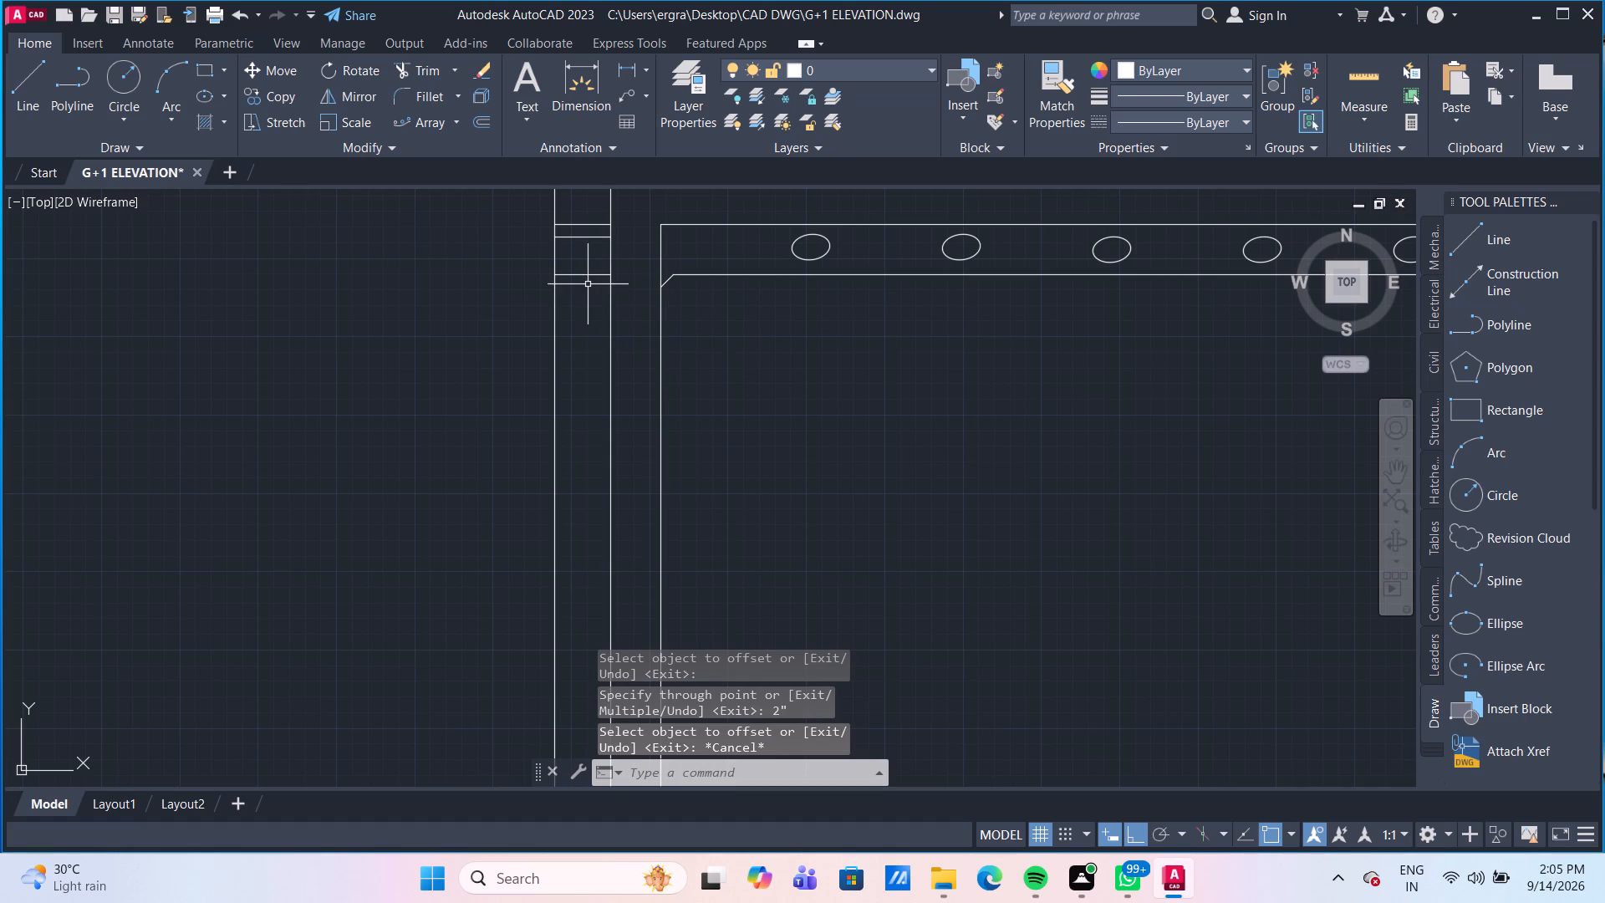
Delete the offset line 8" below the short line in the narrow strip.
{"action": "left_click", "coordinate": [584, 273]}
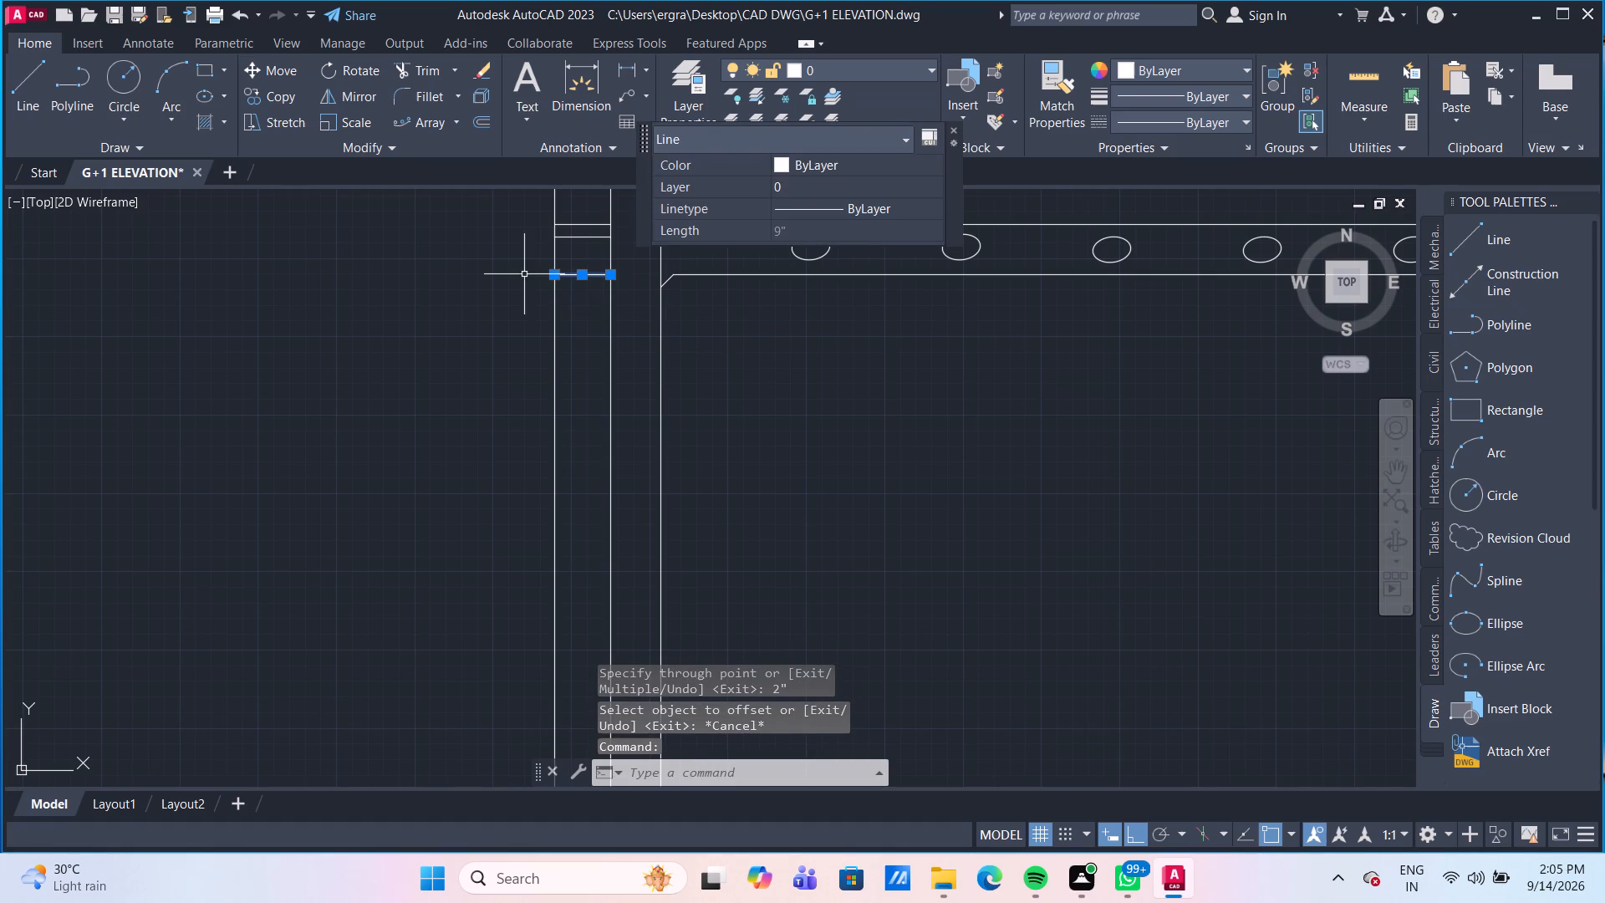
{"action": "key", "text": "Delete"}
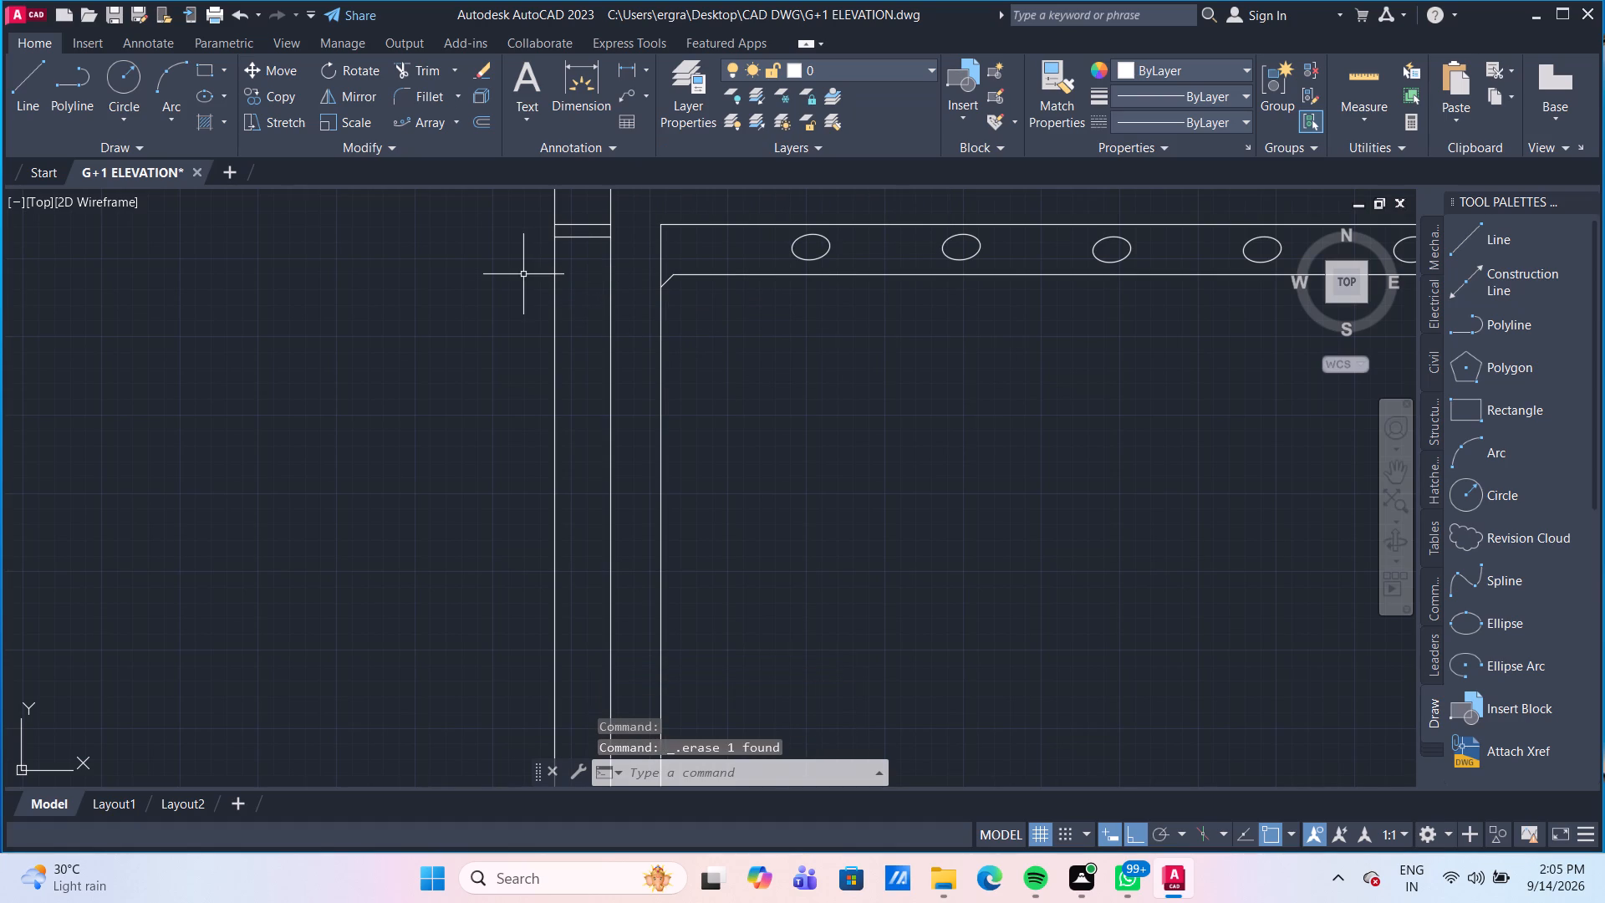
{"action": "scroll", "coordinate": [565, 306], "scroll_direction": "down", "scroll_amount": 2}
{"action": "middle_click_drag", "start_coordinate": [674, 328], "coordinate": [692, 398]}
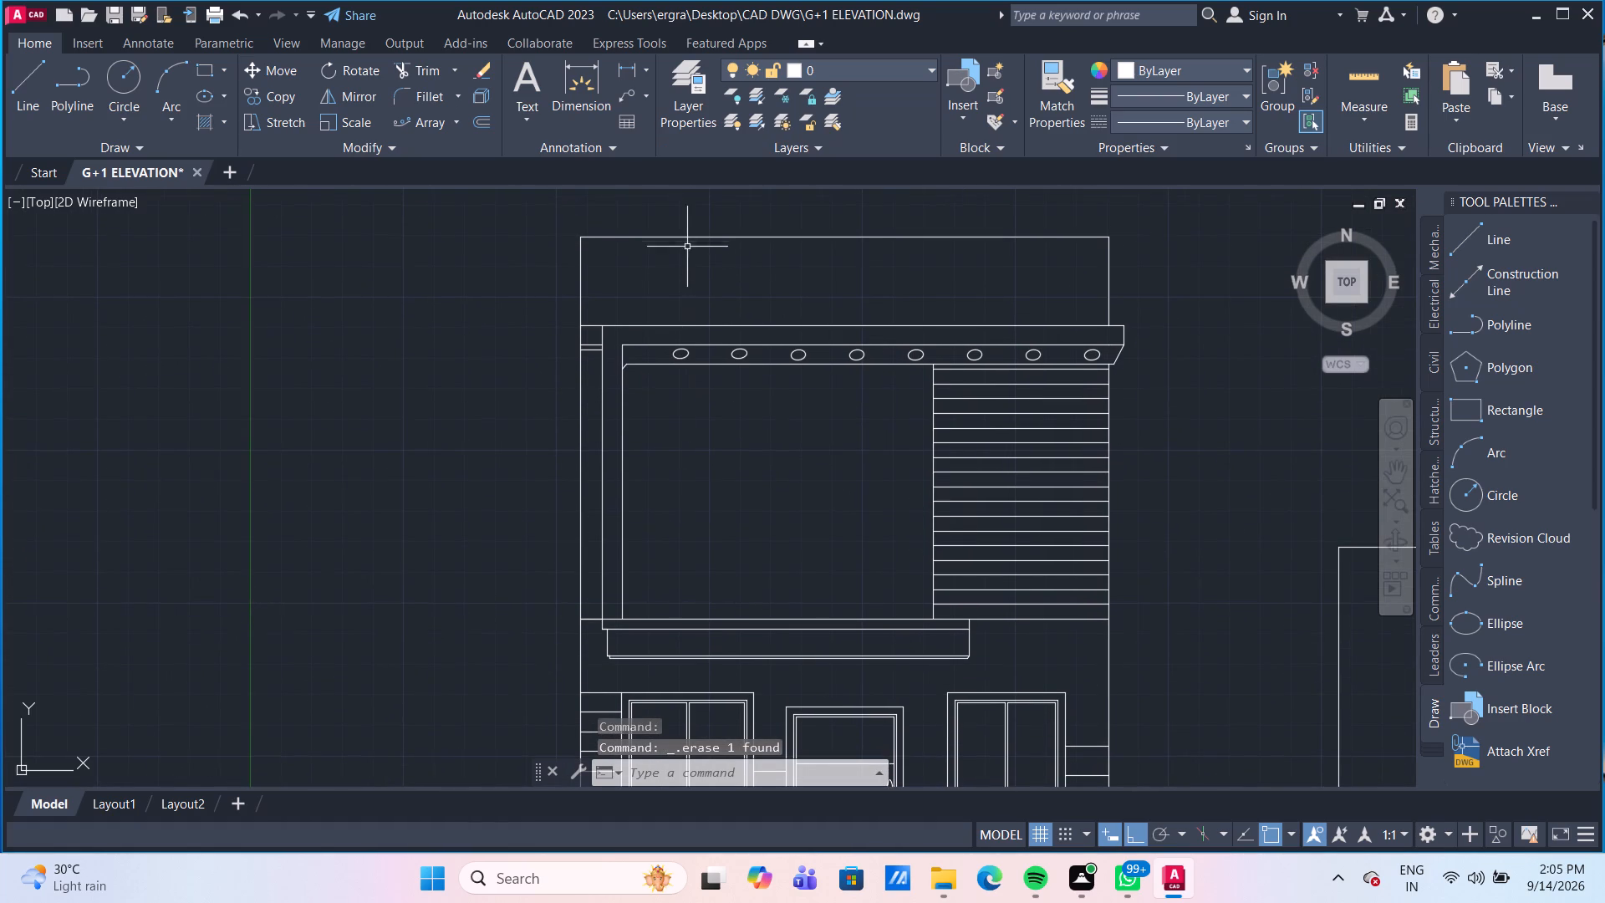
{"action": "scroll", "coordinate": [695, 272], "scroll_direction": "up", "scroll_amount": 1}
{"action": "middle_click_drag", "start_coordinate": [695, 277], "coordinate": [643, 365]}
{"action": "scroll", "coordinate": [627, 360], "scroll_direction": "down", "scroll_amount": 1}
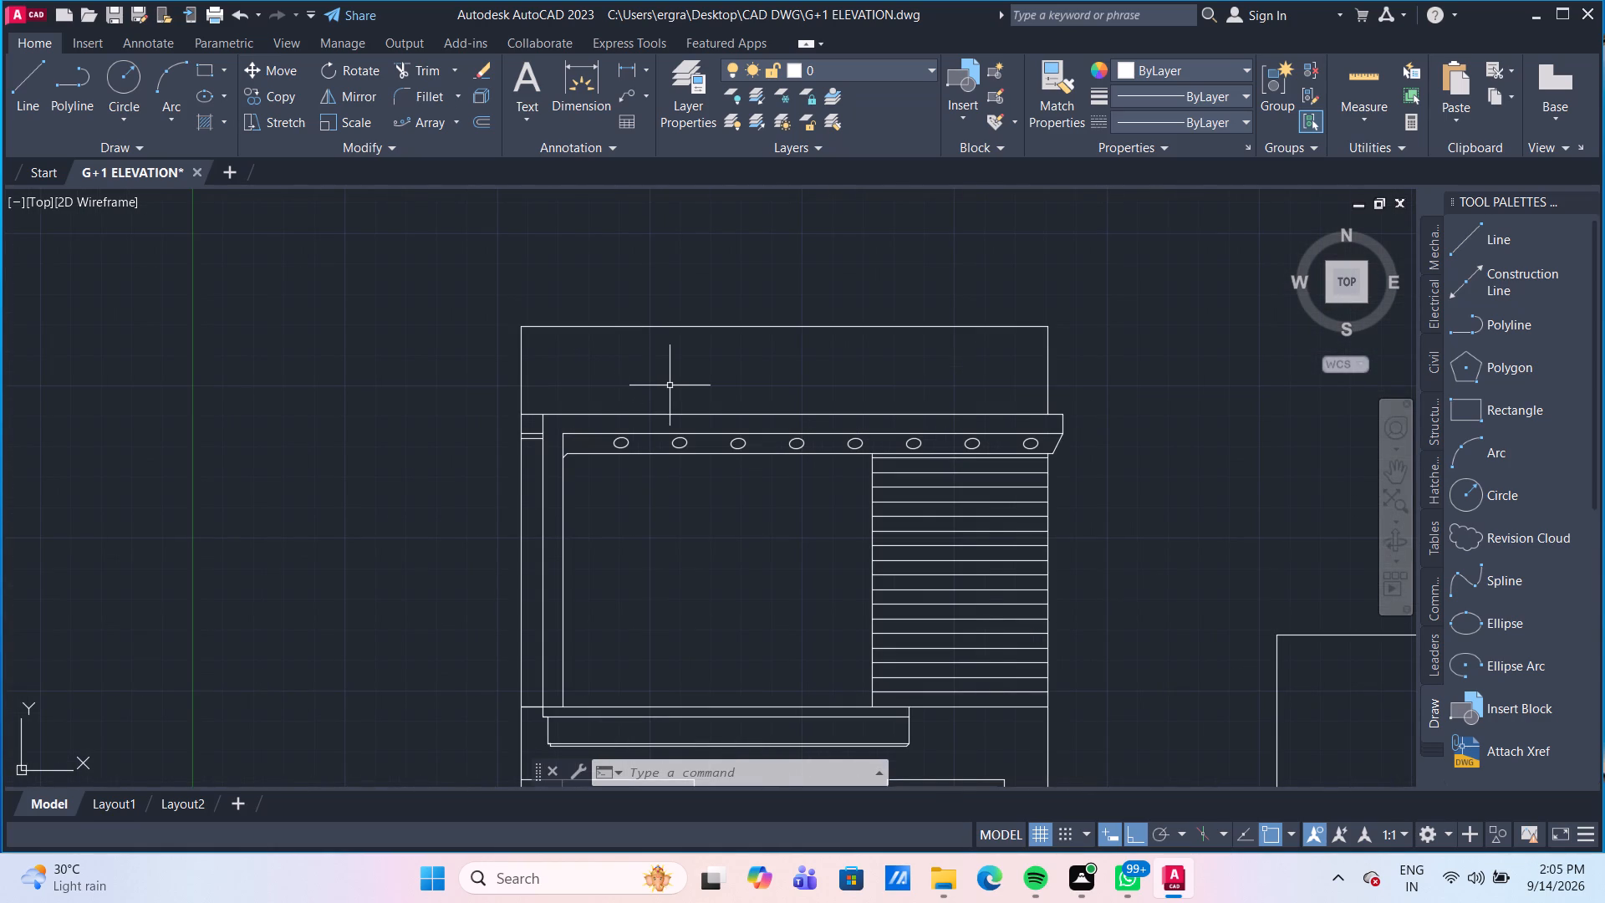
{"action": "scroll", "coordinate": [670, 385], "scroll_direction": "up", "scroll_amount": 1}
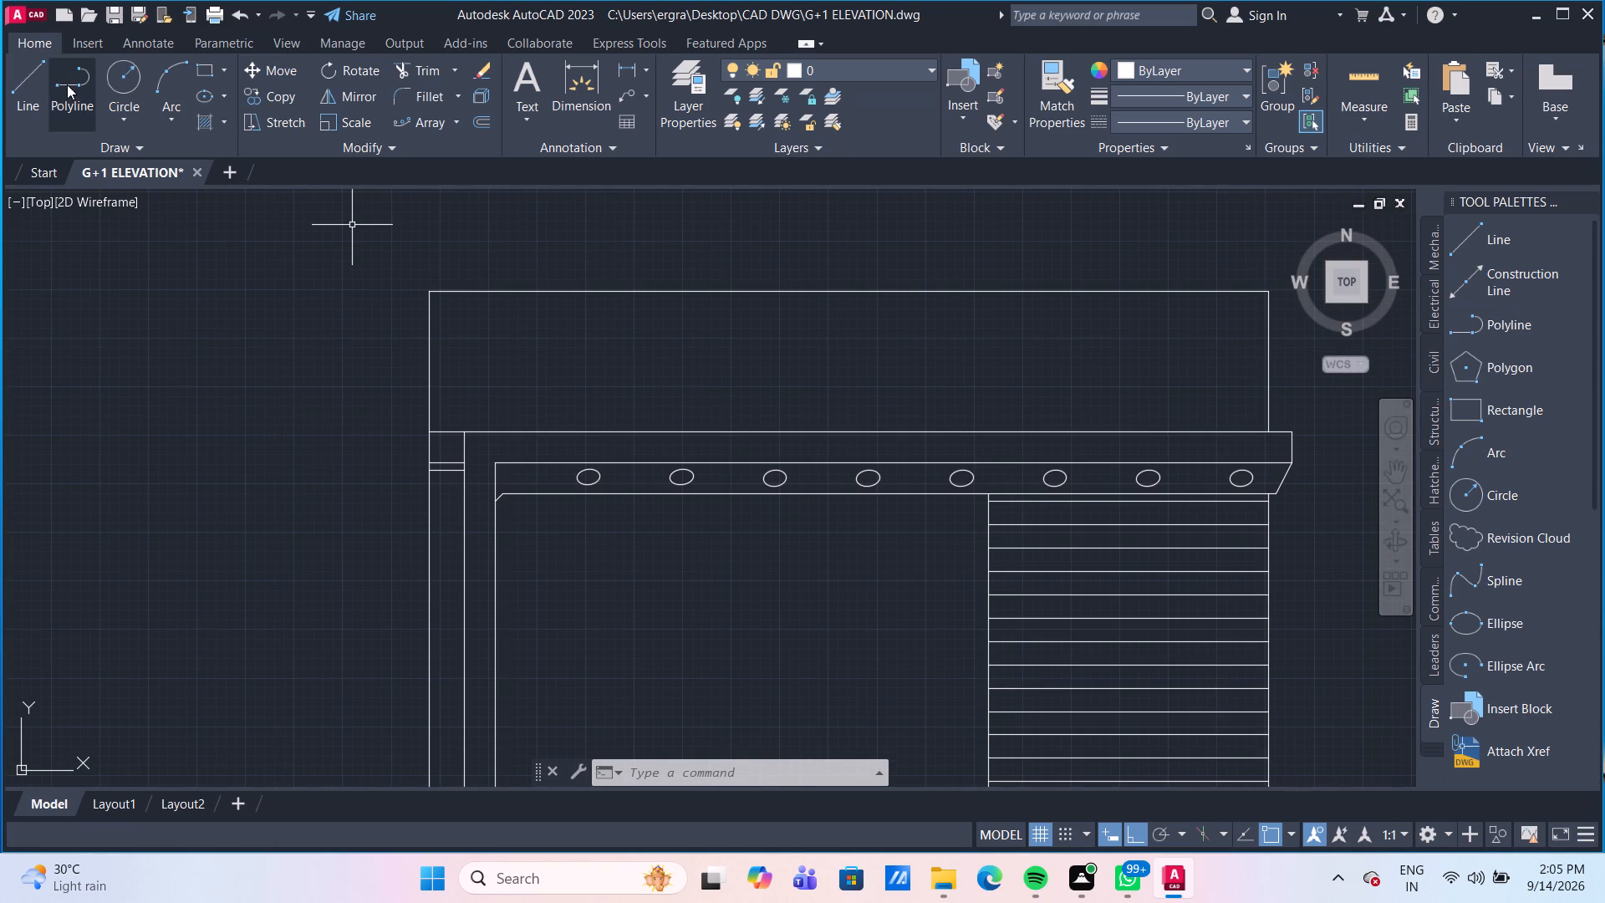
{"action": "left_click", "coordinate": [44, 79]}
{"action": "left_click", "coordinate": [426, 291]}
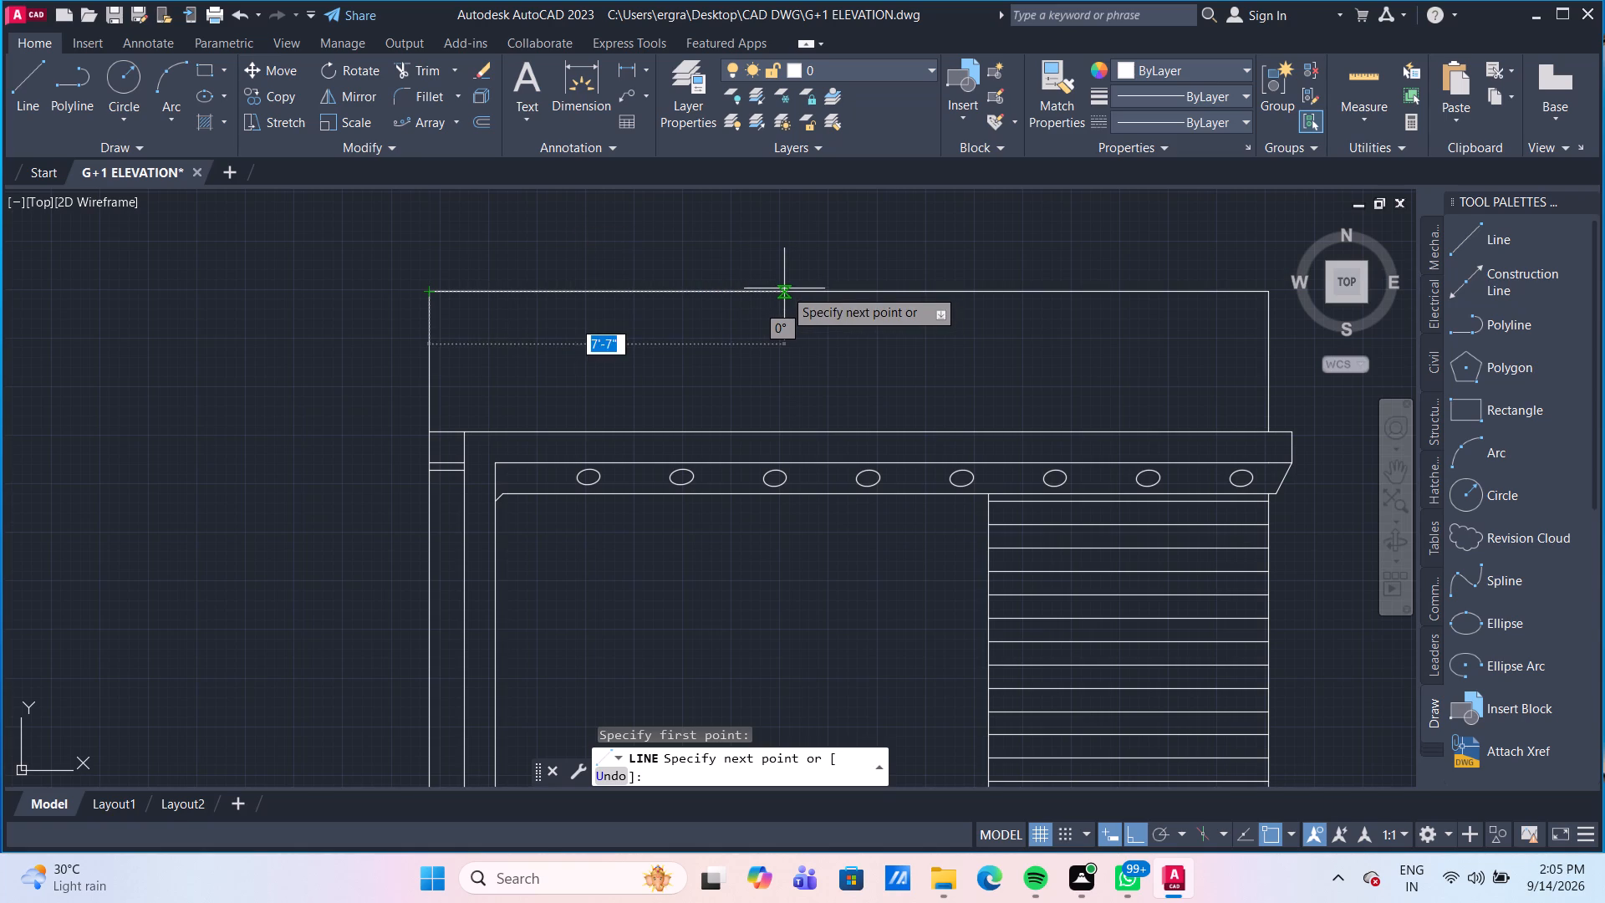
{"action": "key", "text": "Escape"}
Draw lines from the lower-left inner corner of the first-floor opening: 3' up, 11'3" across into the slatted wall, and down to the floor line.
{"action": "scroll", "coordinate": [784, 288], "scroll_direction": "down", "scroll_amount": 3}
{"action": "middle_click", "coordinate": [772, 408]}
{"action": "scroll", "coordinate": [780, 404], "scroll_direction": "up", "scroll_amount": 1}
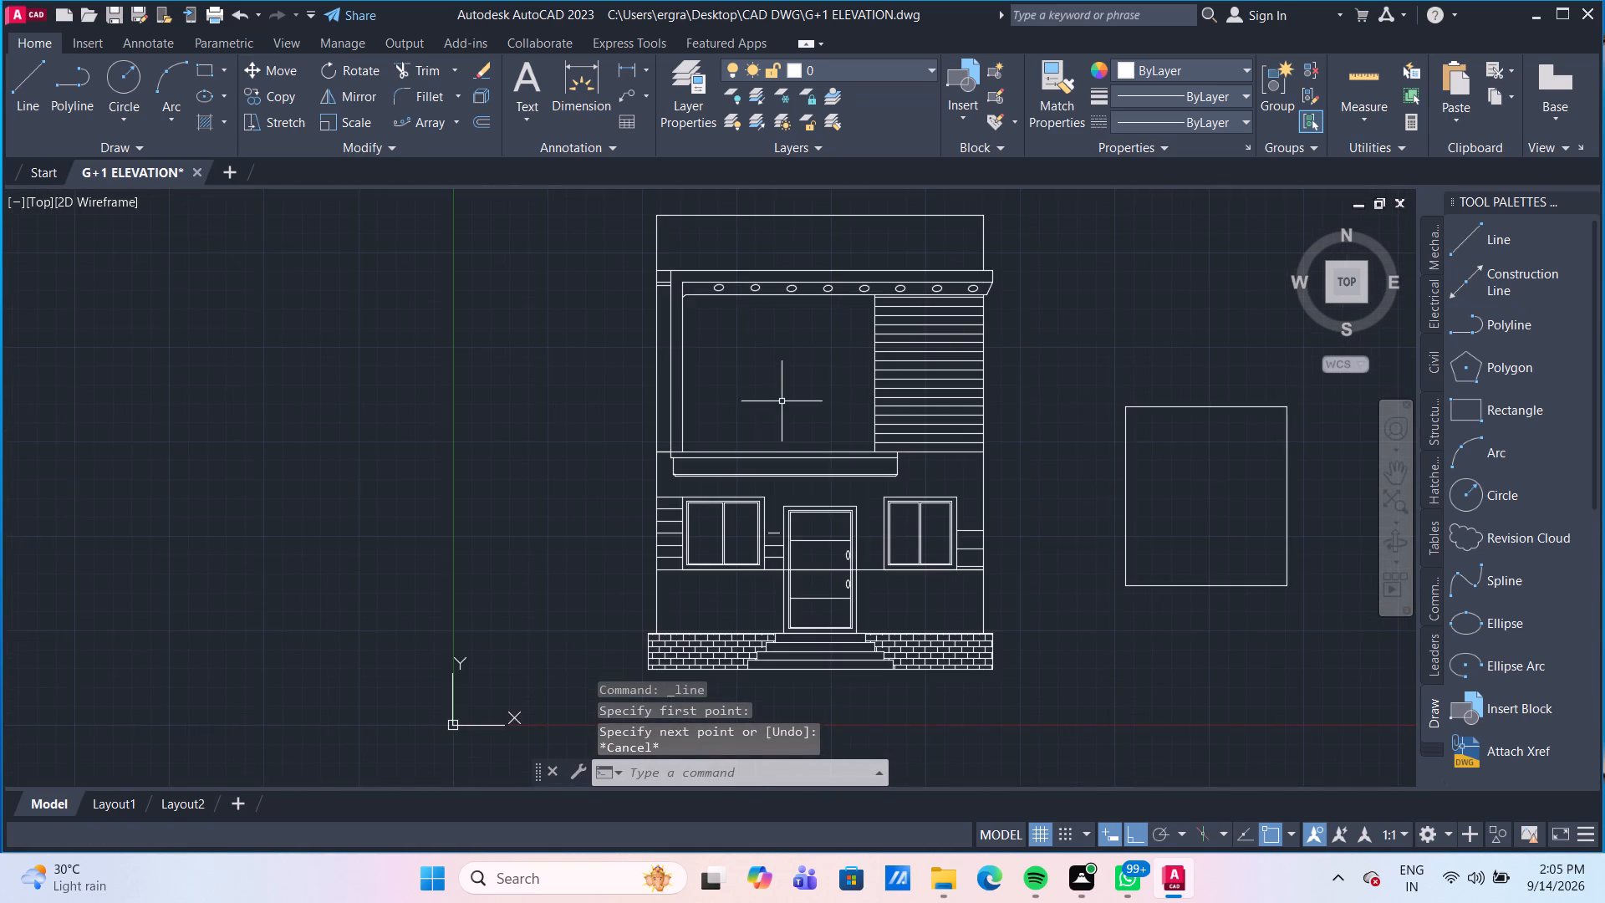
{"action": "scroll", "coordinate": [776, 398], "scroll_direction": "up", "scroll_amount": 2}
{"action": "middle_click_drag", "start_coordinate": [796, 416], "coordinate": [814, 433]}
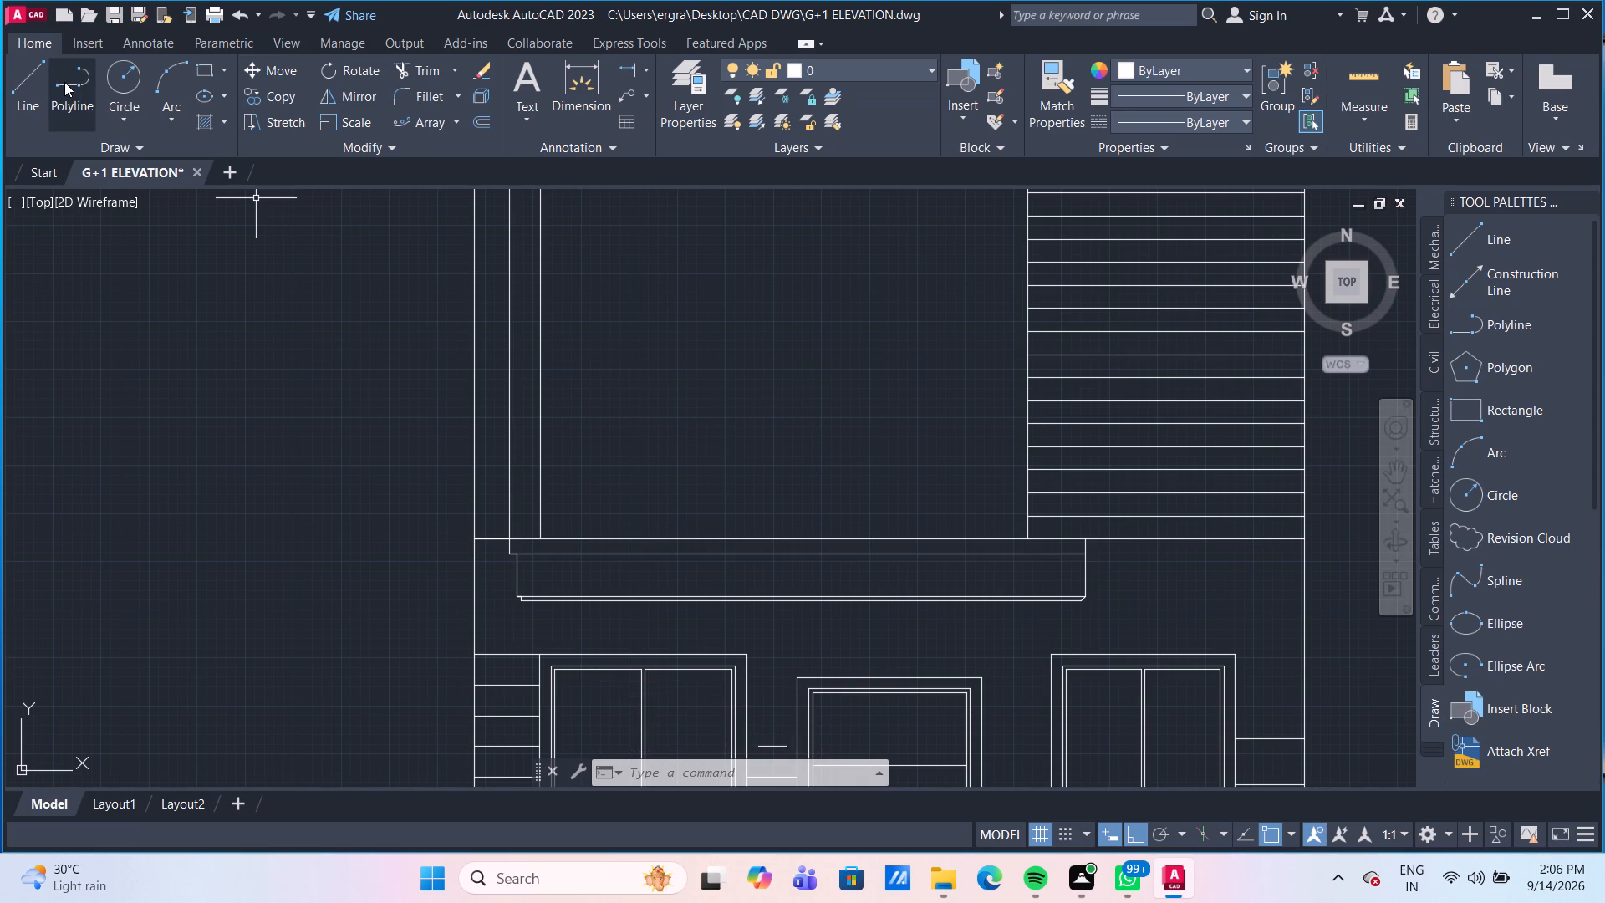
{"action": "left_click", "coordinate": [25, 84]}
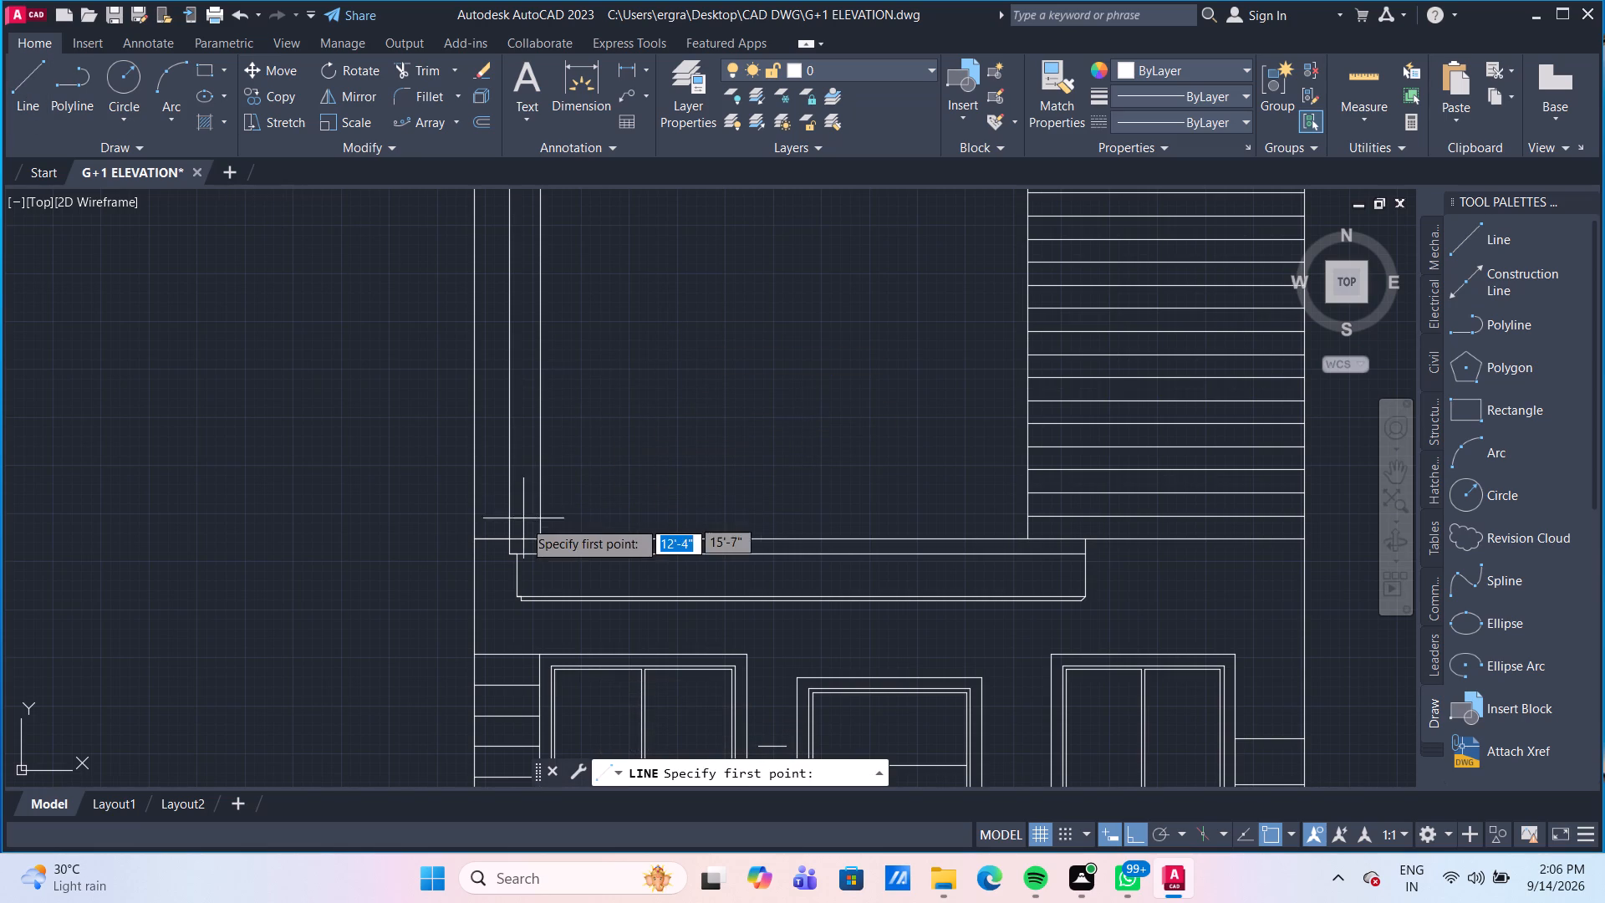
{"action": "left_click_drag", "start_coordinate": [542, 544], "coordinate": [548, 499]}
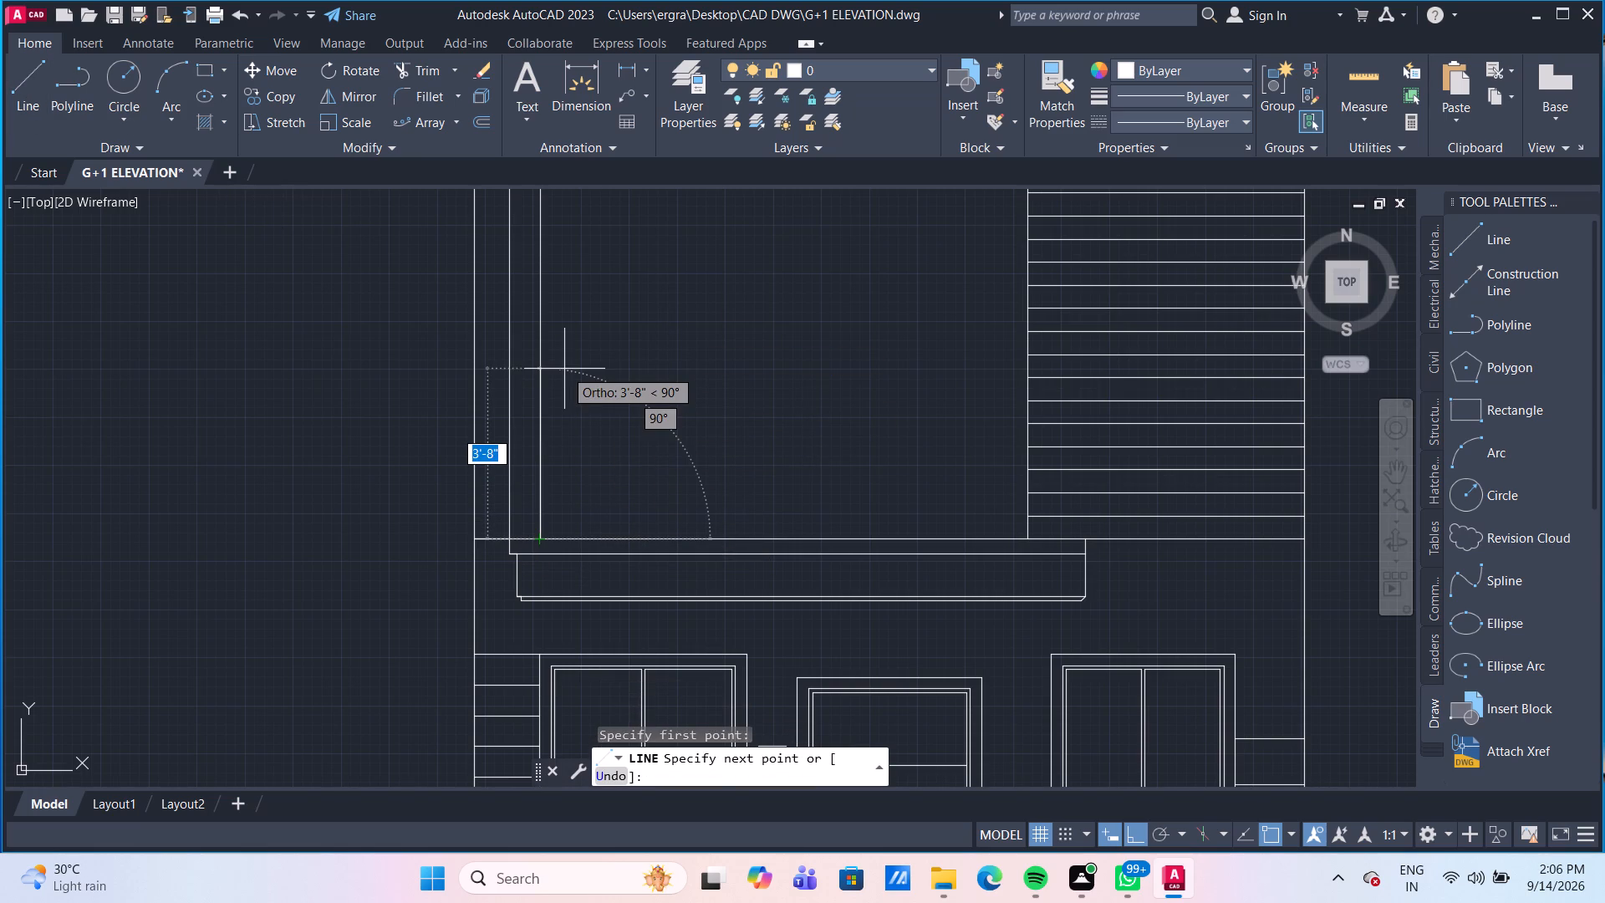
{"action": "type", "text": "3'"}
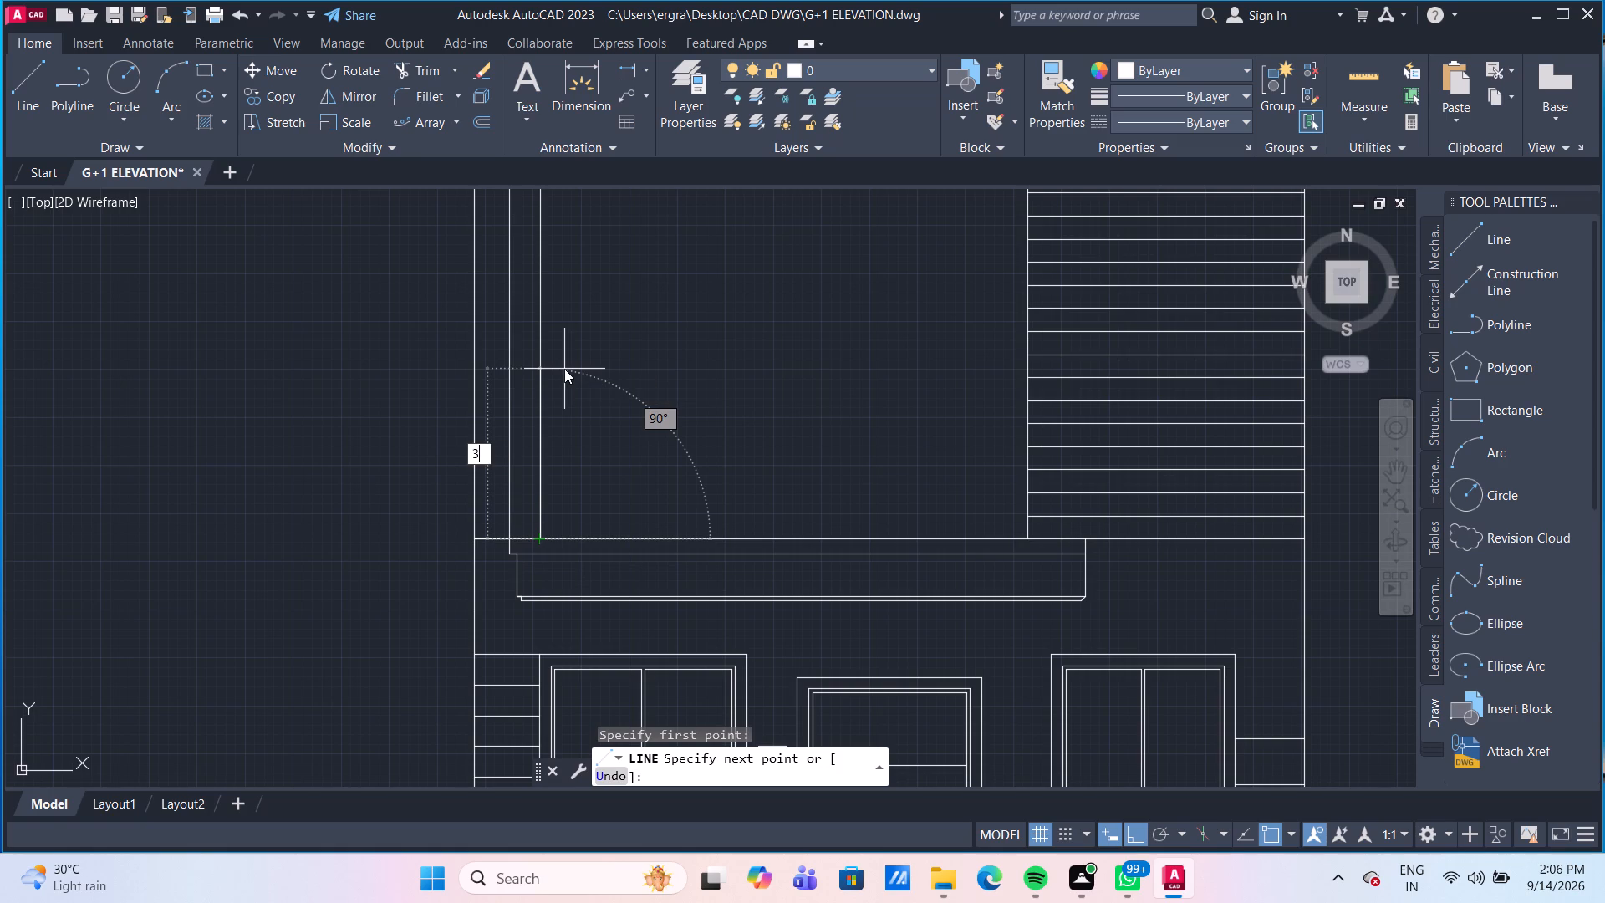
{"action": "key", "text": "Return"}
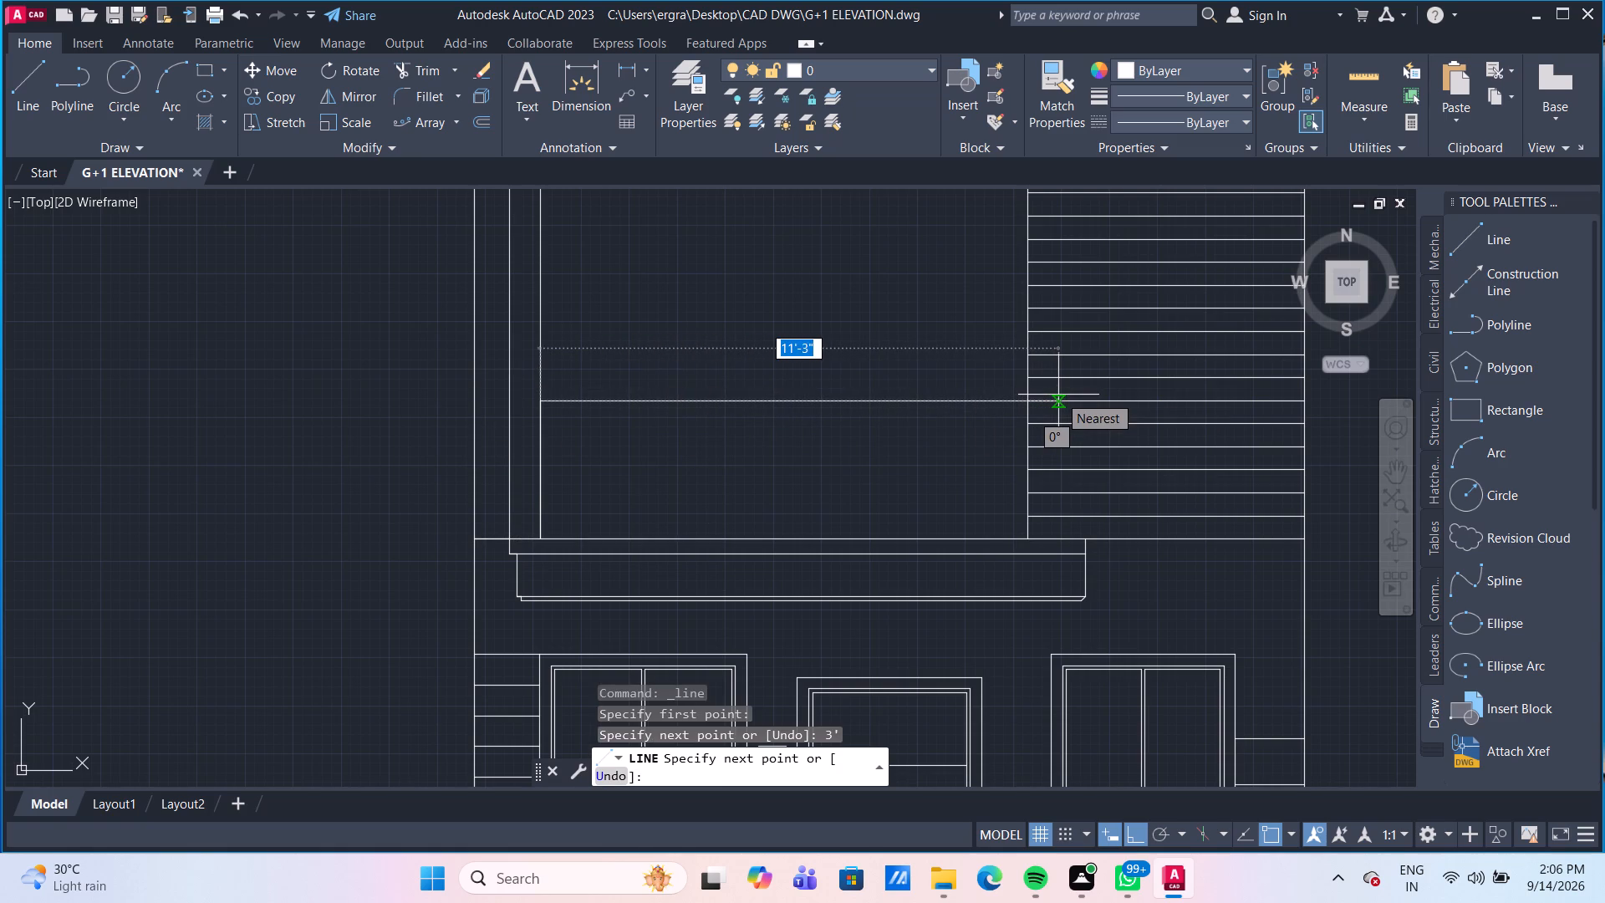
{"action": "scroll", "coordinate": [1075, 400], "scroll_direction": "up", "scroll_amount": 2}
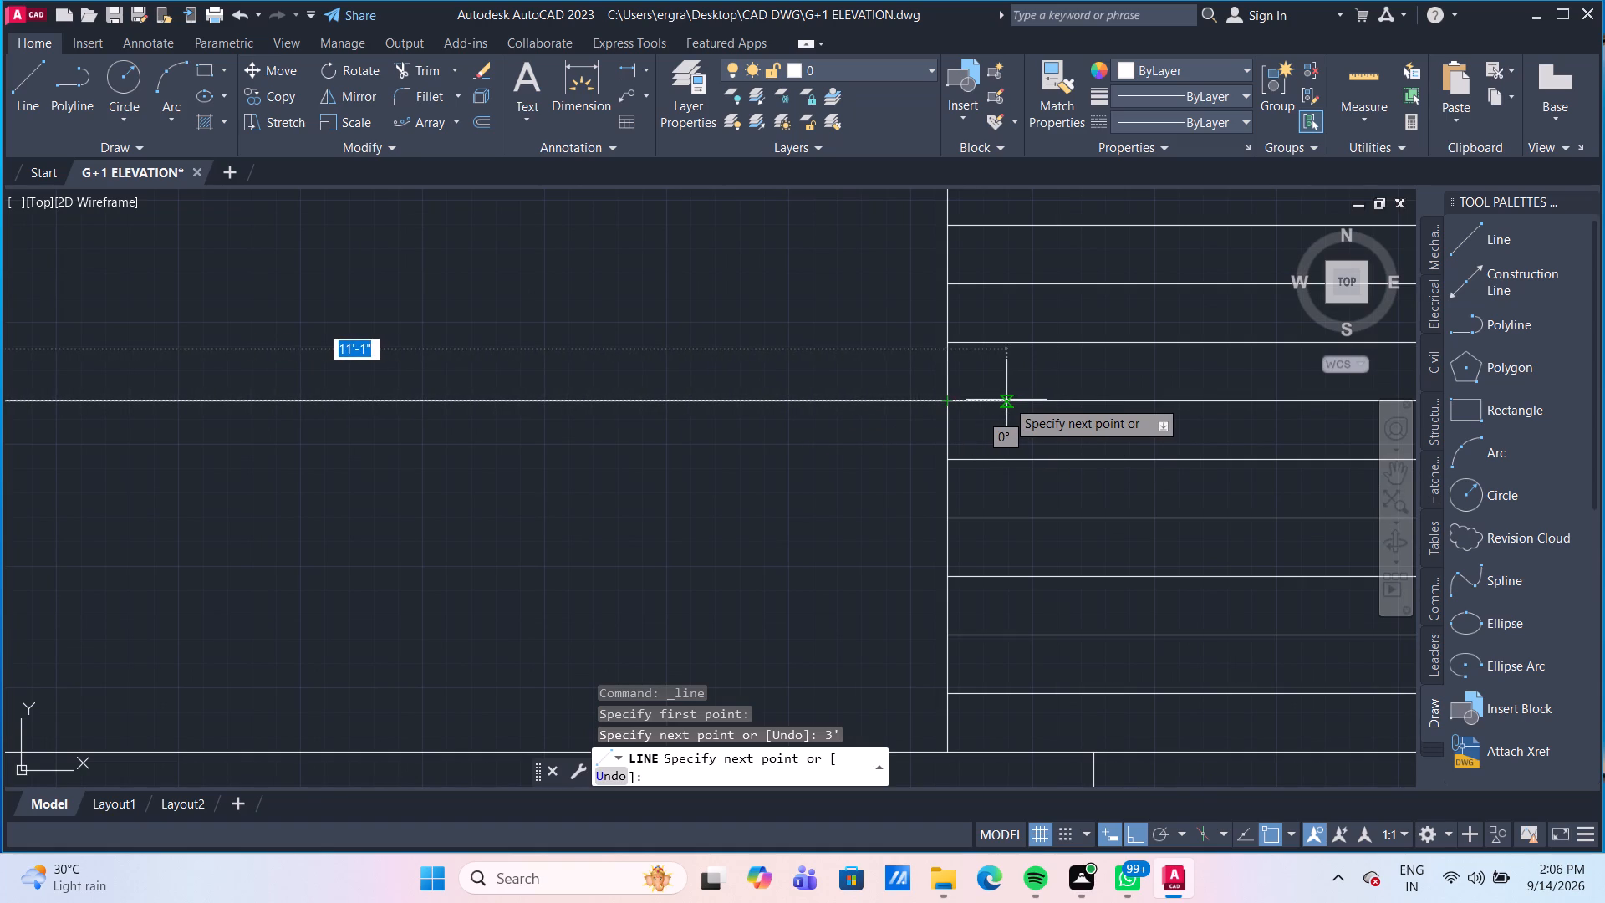
{"action": "scroll", "coordinate": [1006, 400], "scroll_direction": "down", "scroll_amount": 1}
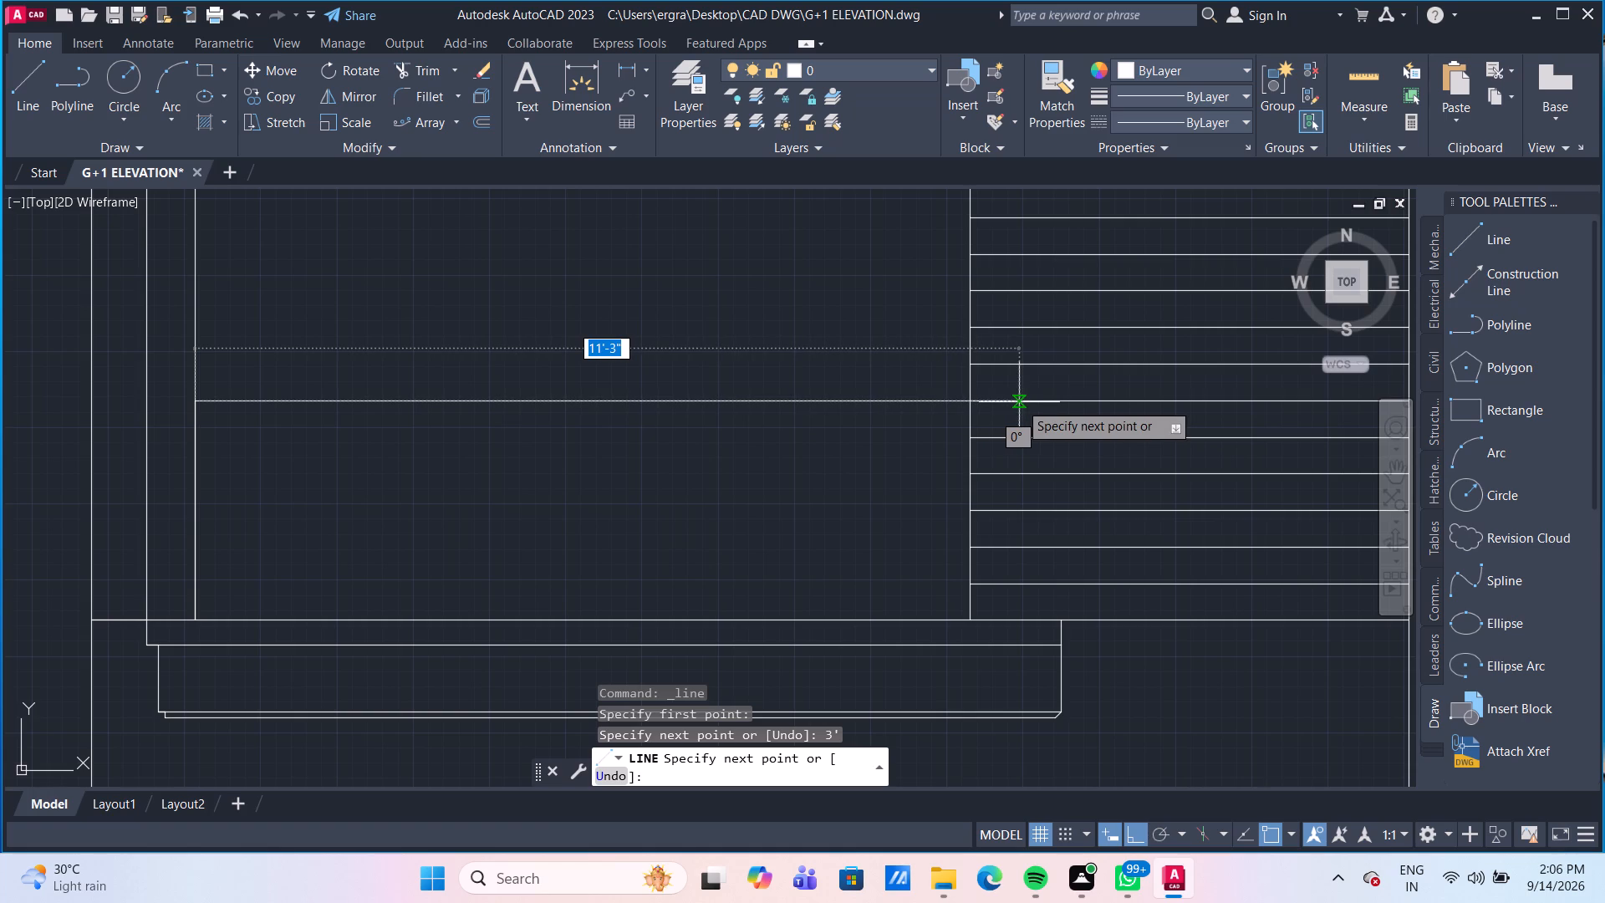
{"action": "type", "text": "11'3\""}
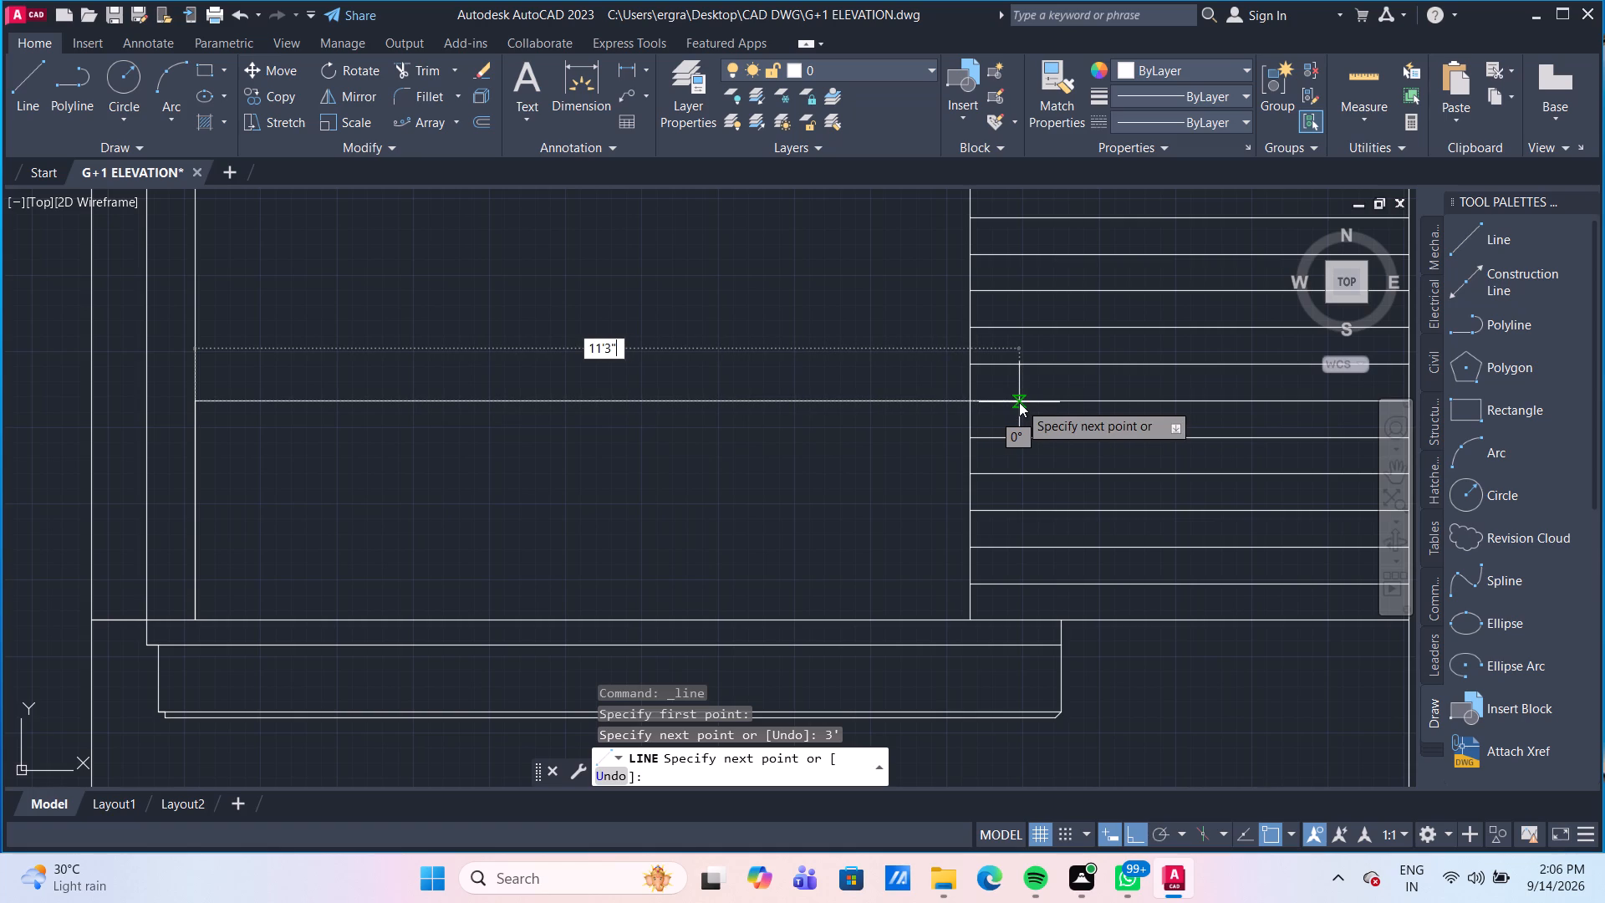
{"action": "key", "text": "Return"}
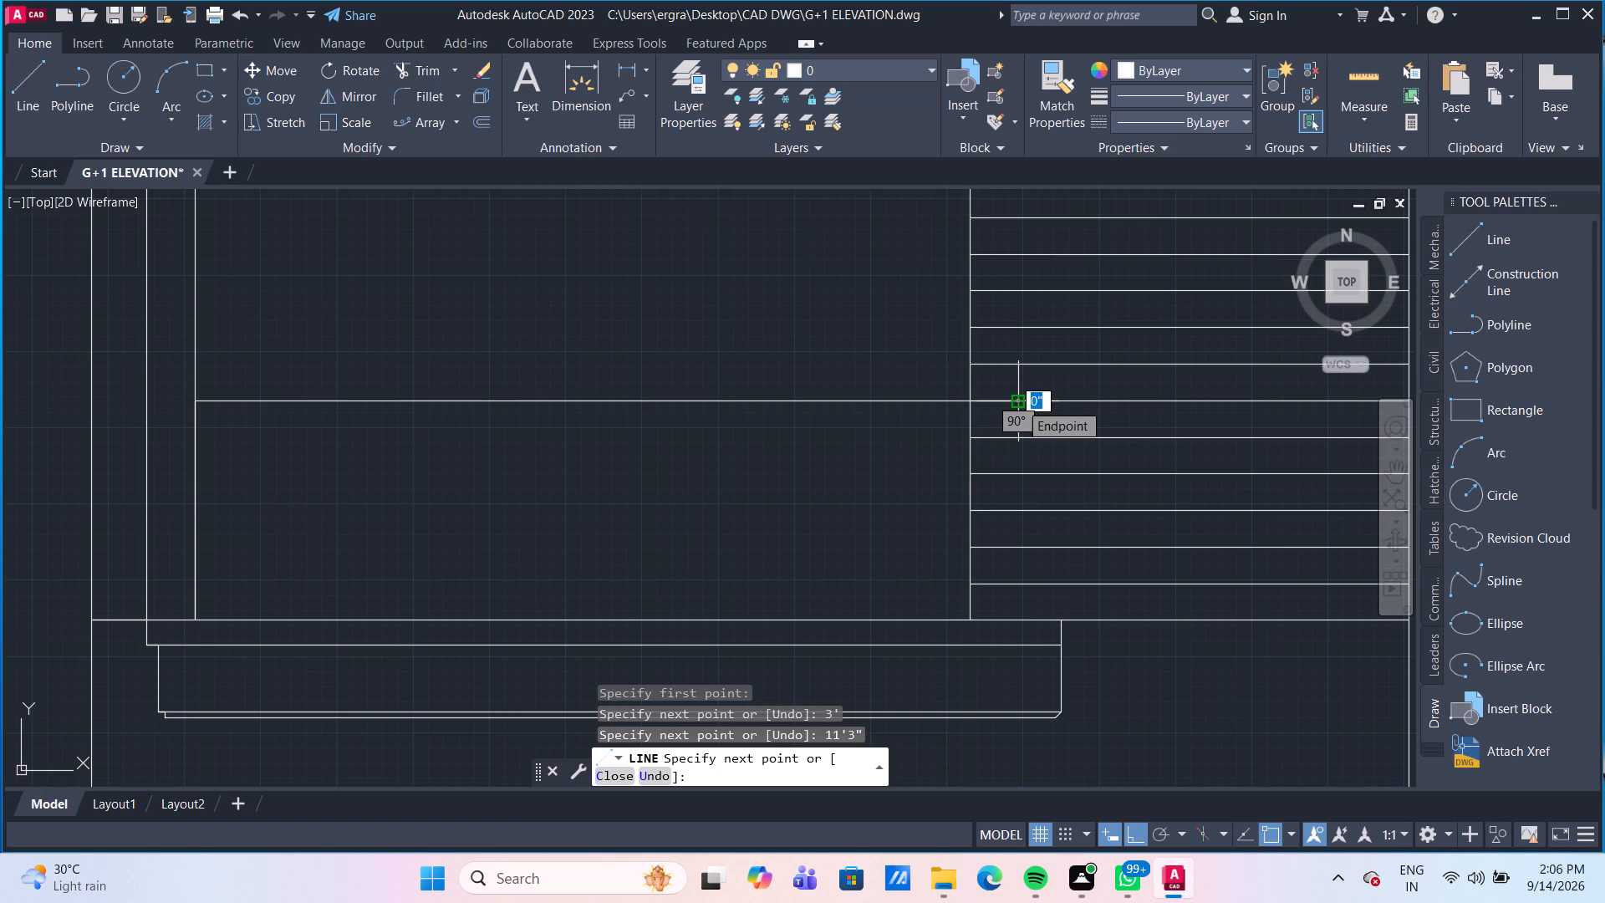
{"action": "left_click", "coordinate": [1019, 619]}
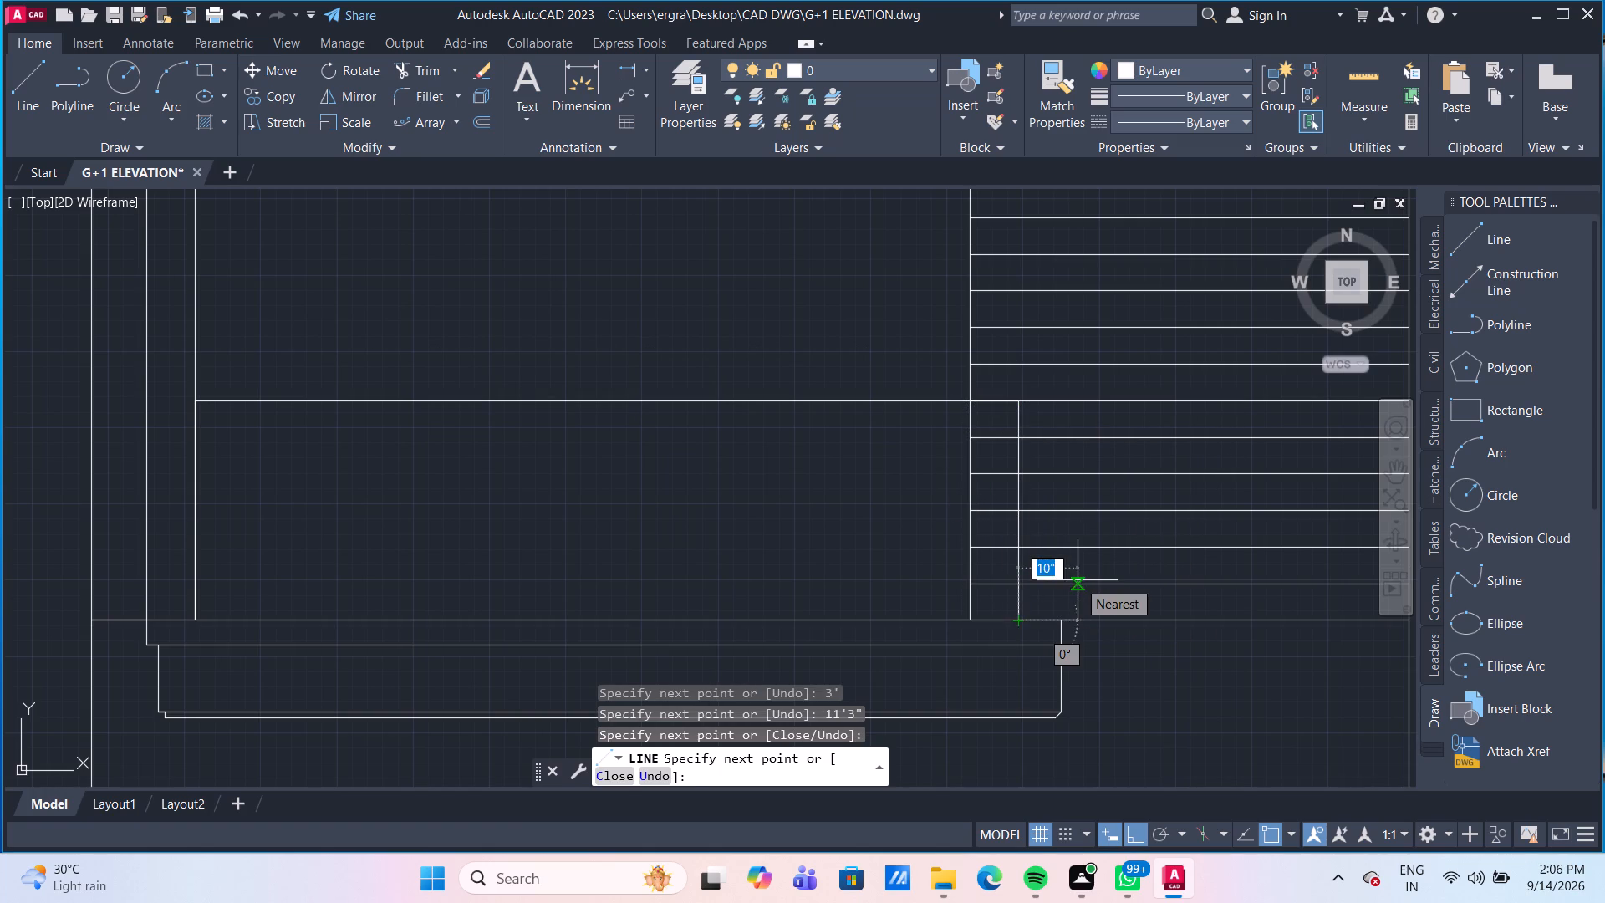
{"action": "key", "text": "Return"}
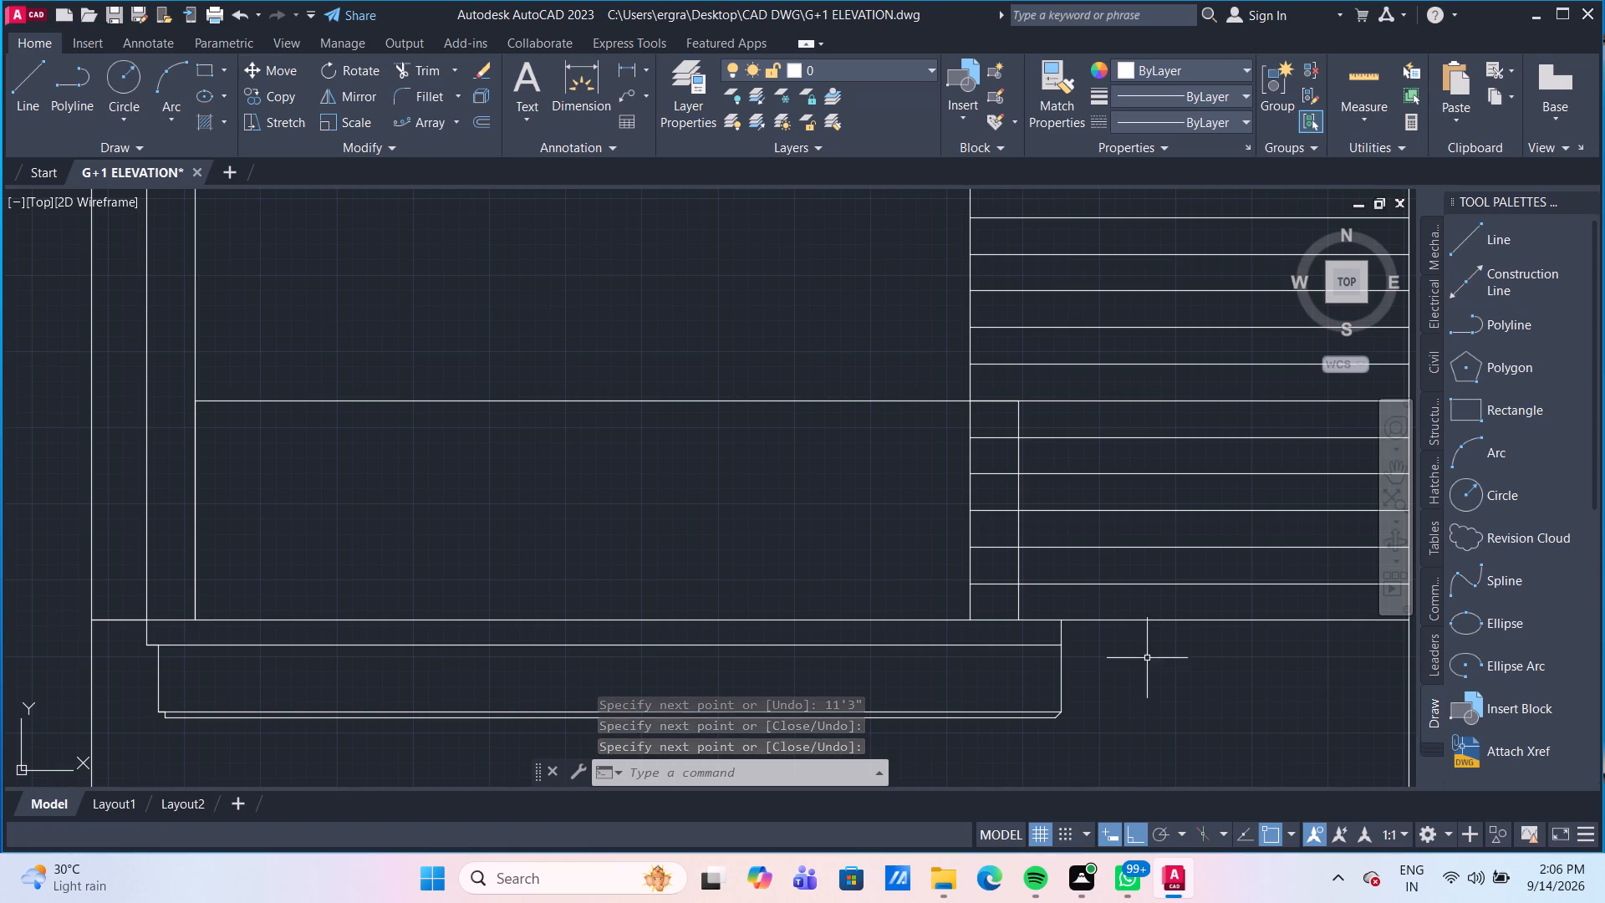
Stretch the new 11'3" horizontal line and its 3' end line 3" farther into the slatted wall.
{"action": "left_click", "coordinate": [1019, 416]}
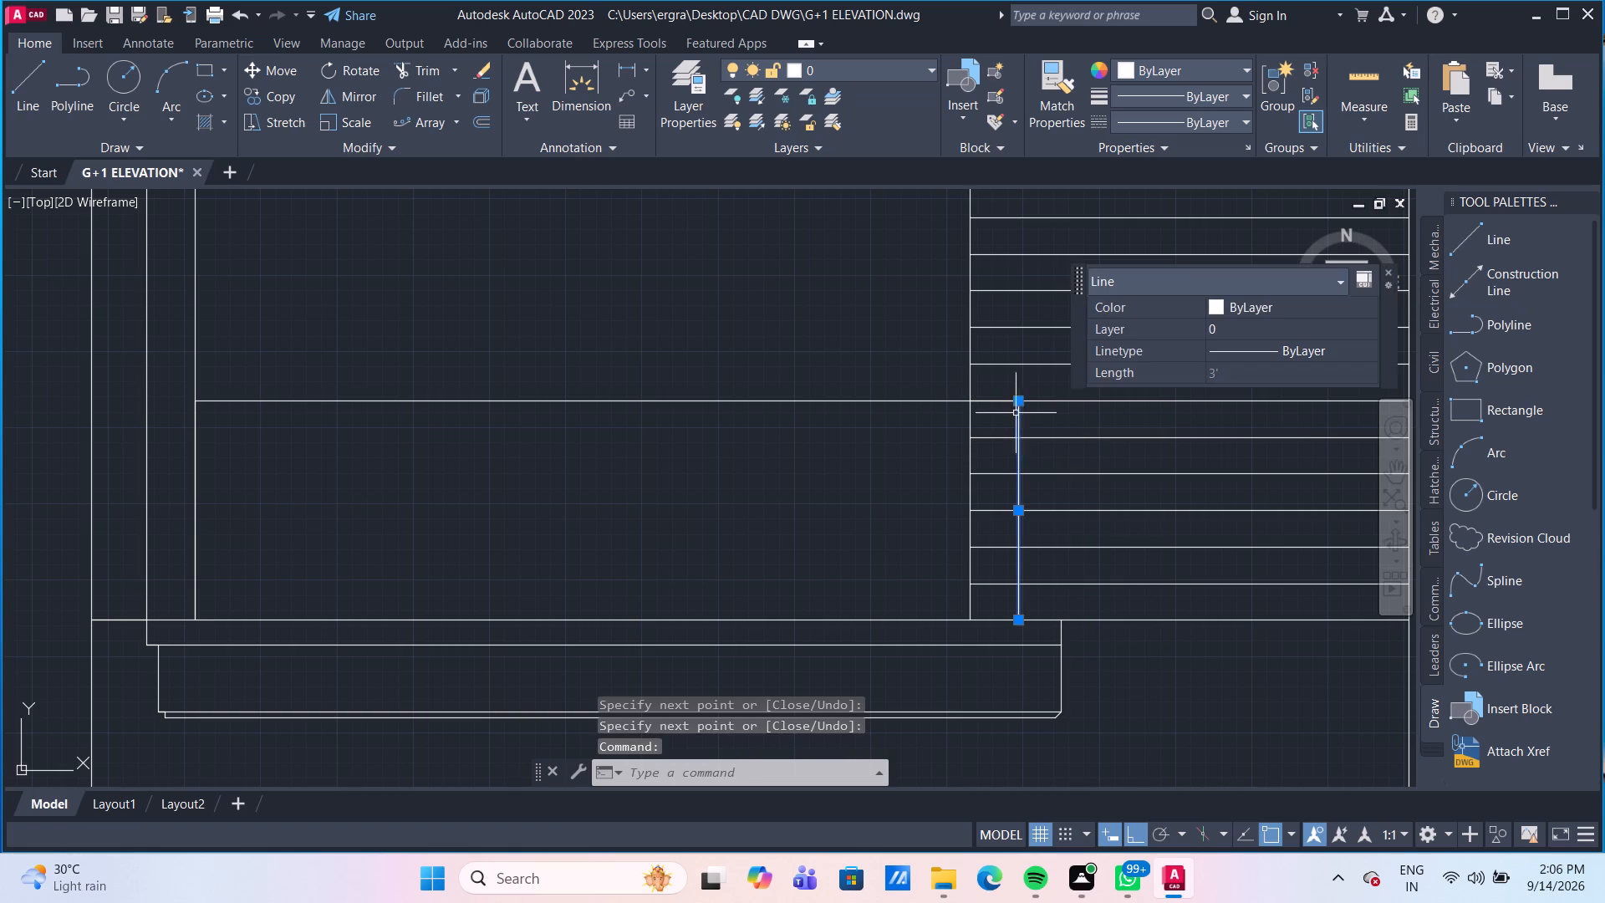
{"action": "left_click", "coordinate": [995, 401]}
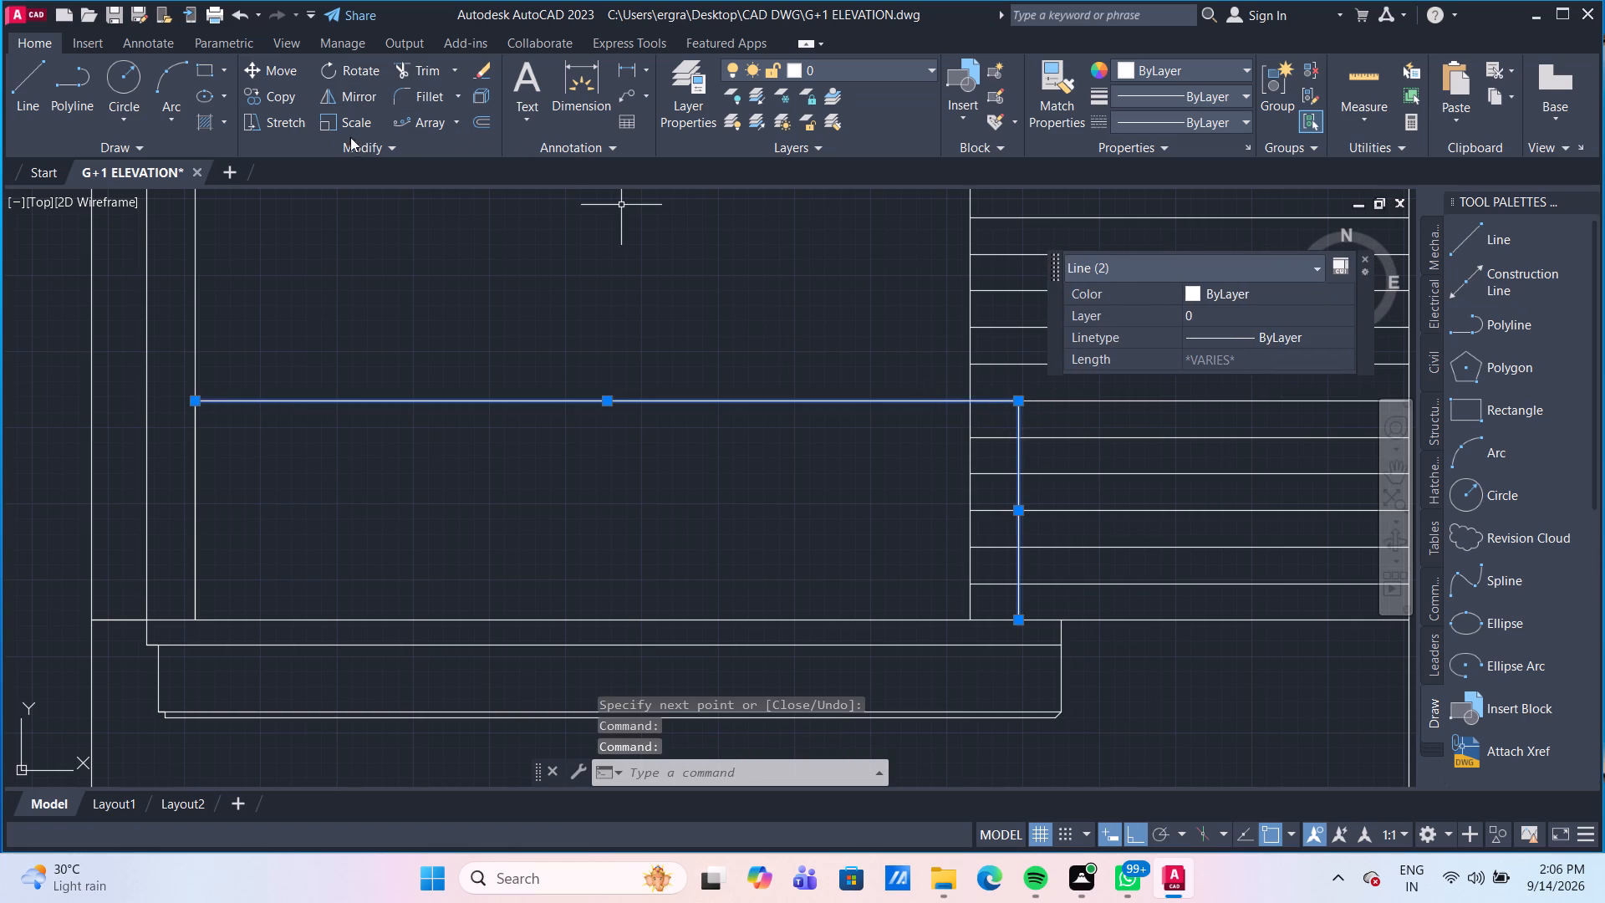
{"action": "left_click", "coordinate": [295, 120]}
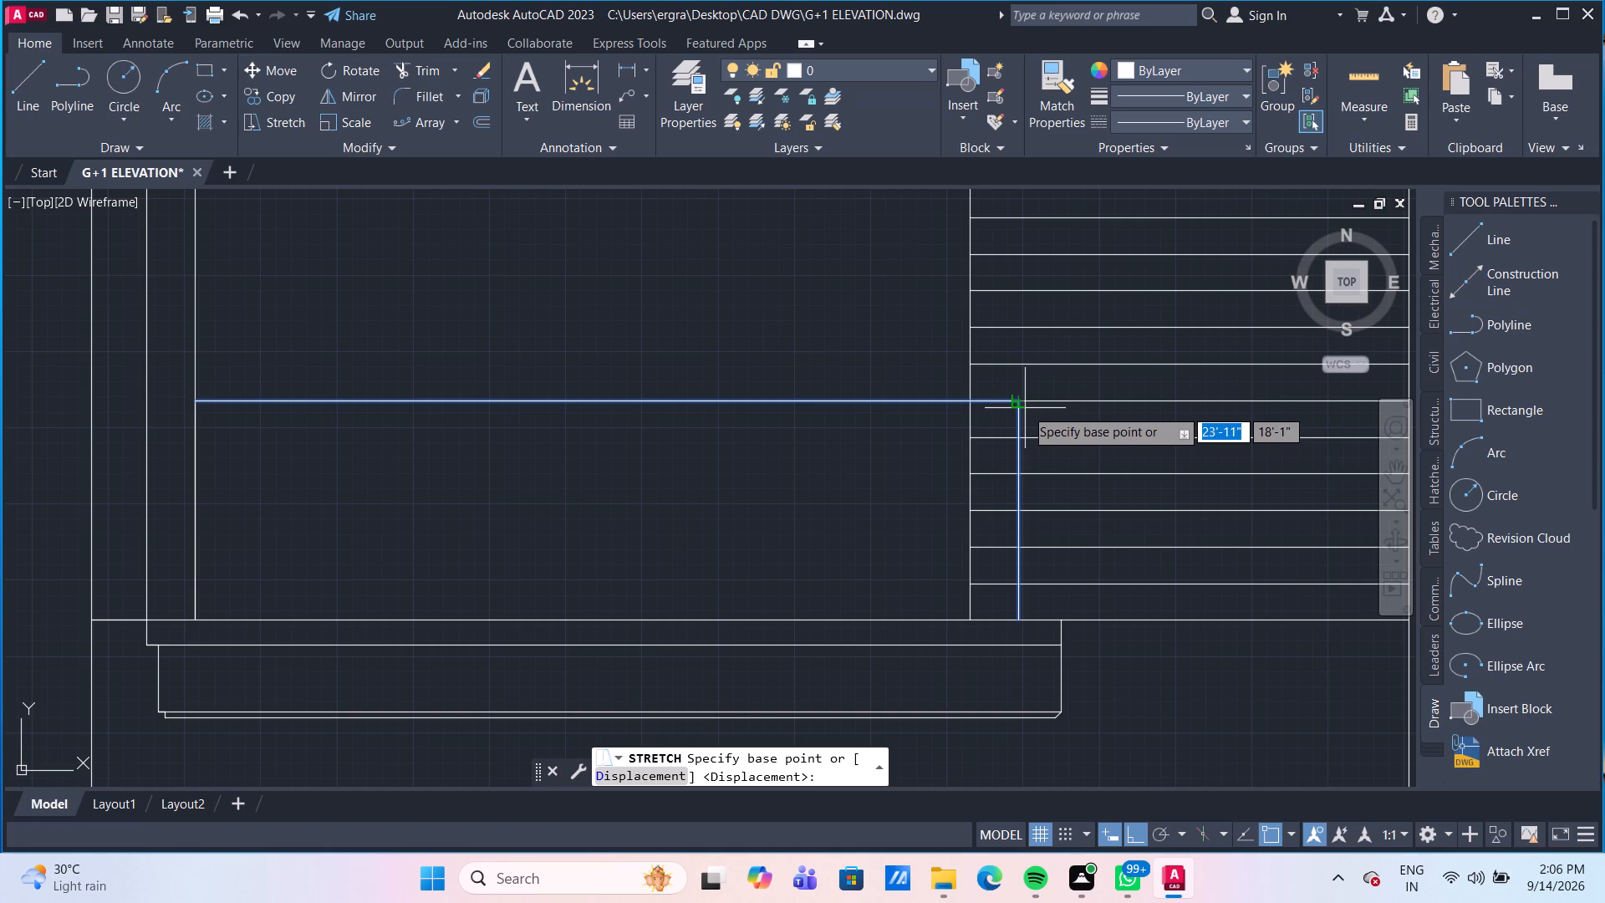
{"action": "left_click", "coordinate": [1018, 617]}
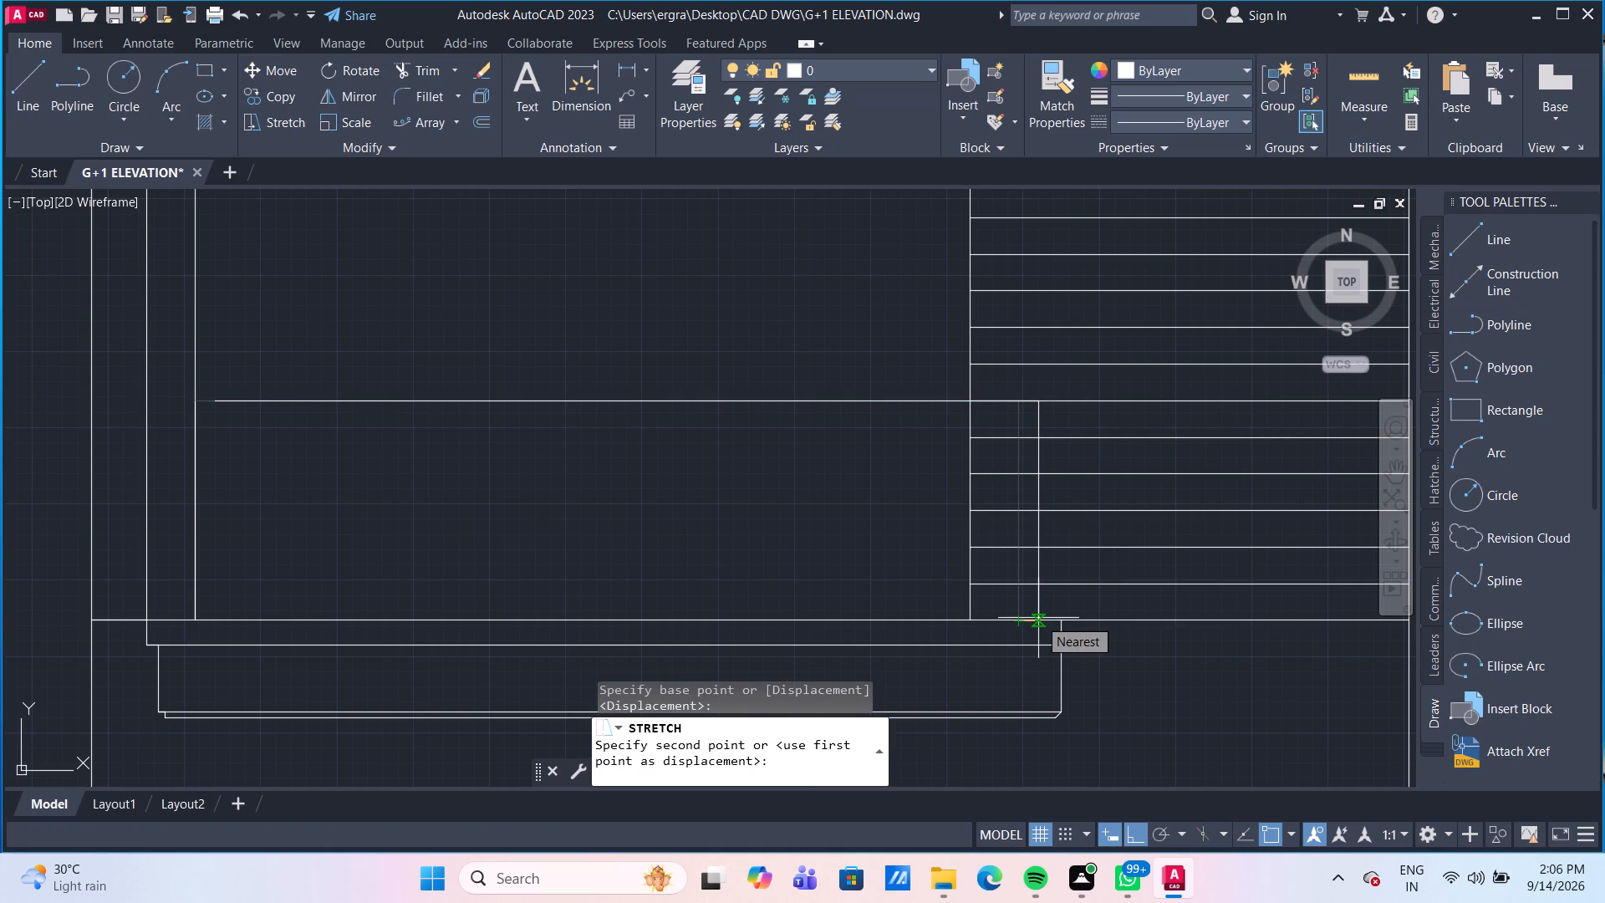
{"action": "key", "text": "3"}
{"action": "key", "text": "shift+quotedbl"}
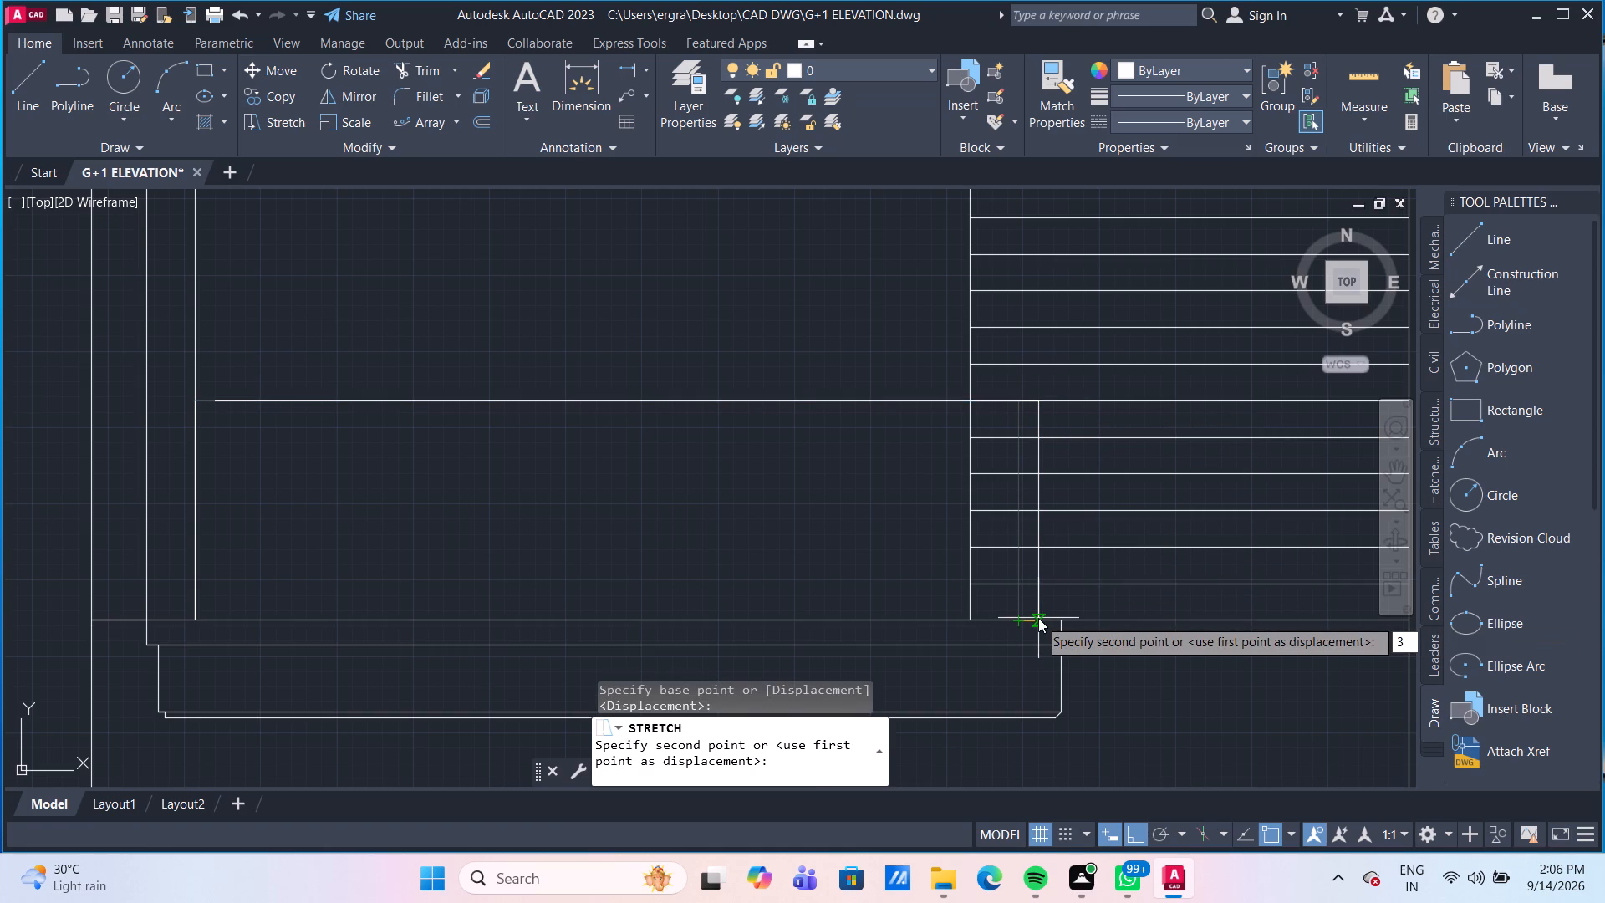
{"action": "key", "text": "Return"}
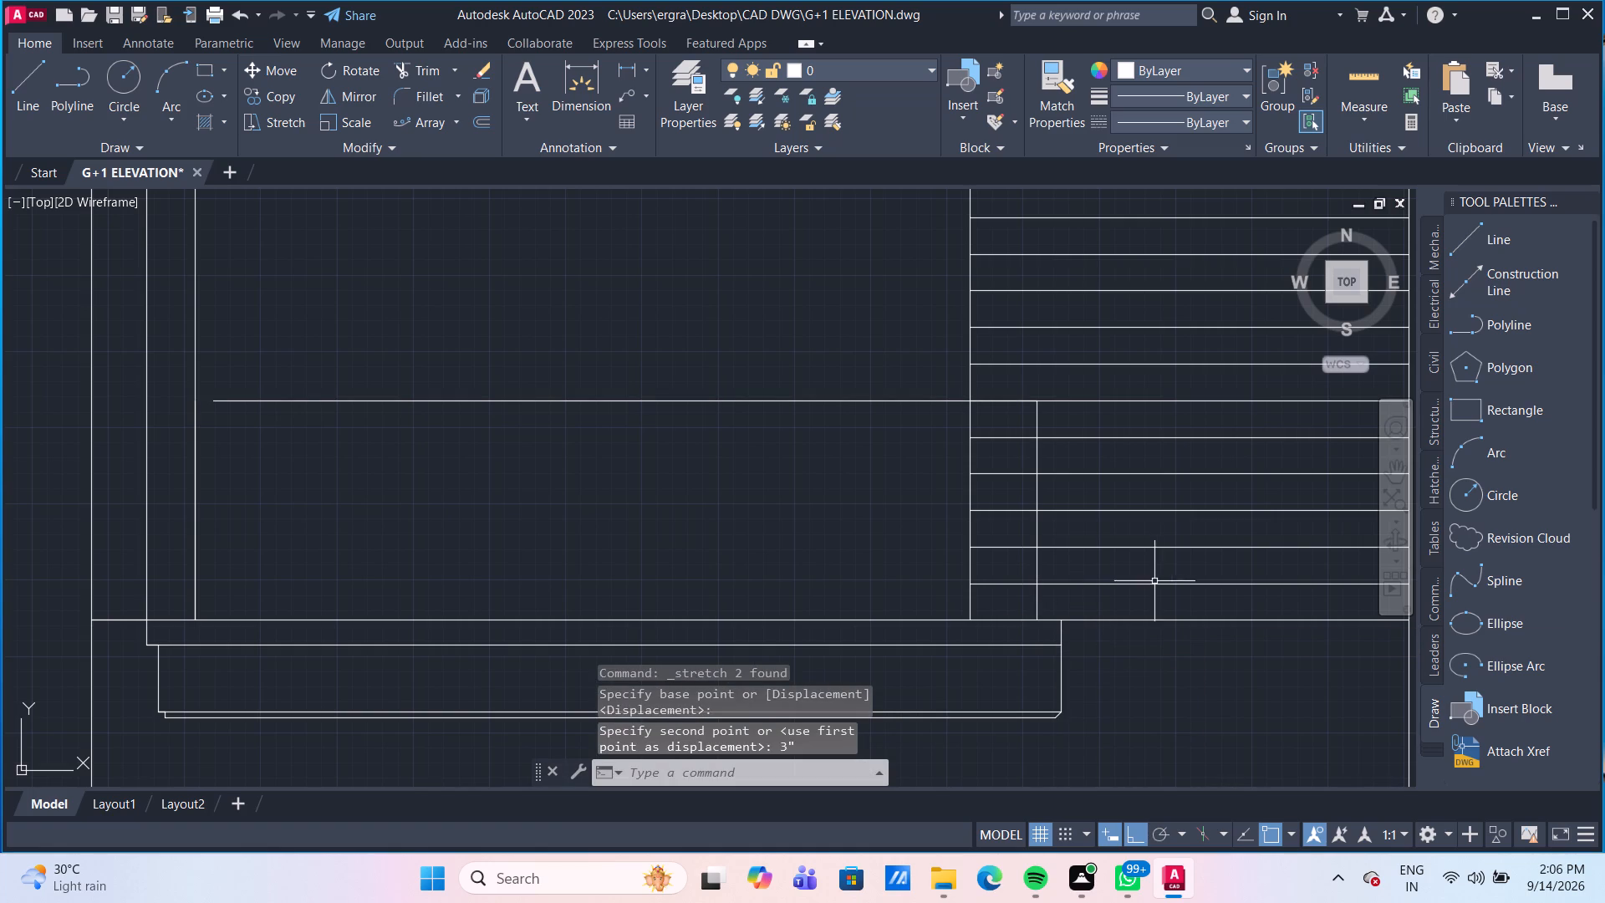
Trim the wall edge and slat lines that fall inside the 3' high balcony railing outline.
{"action": "key", "text": "Escape"}
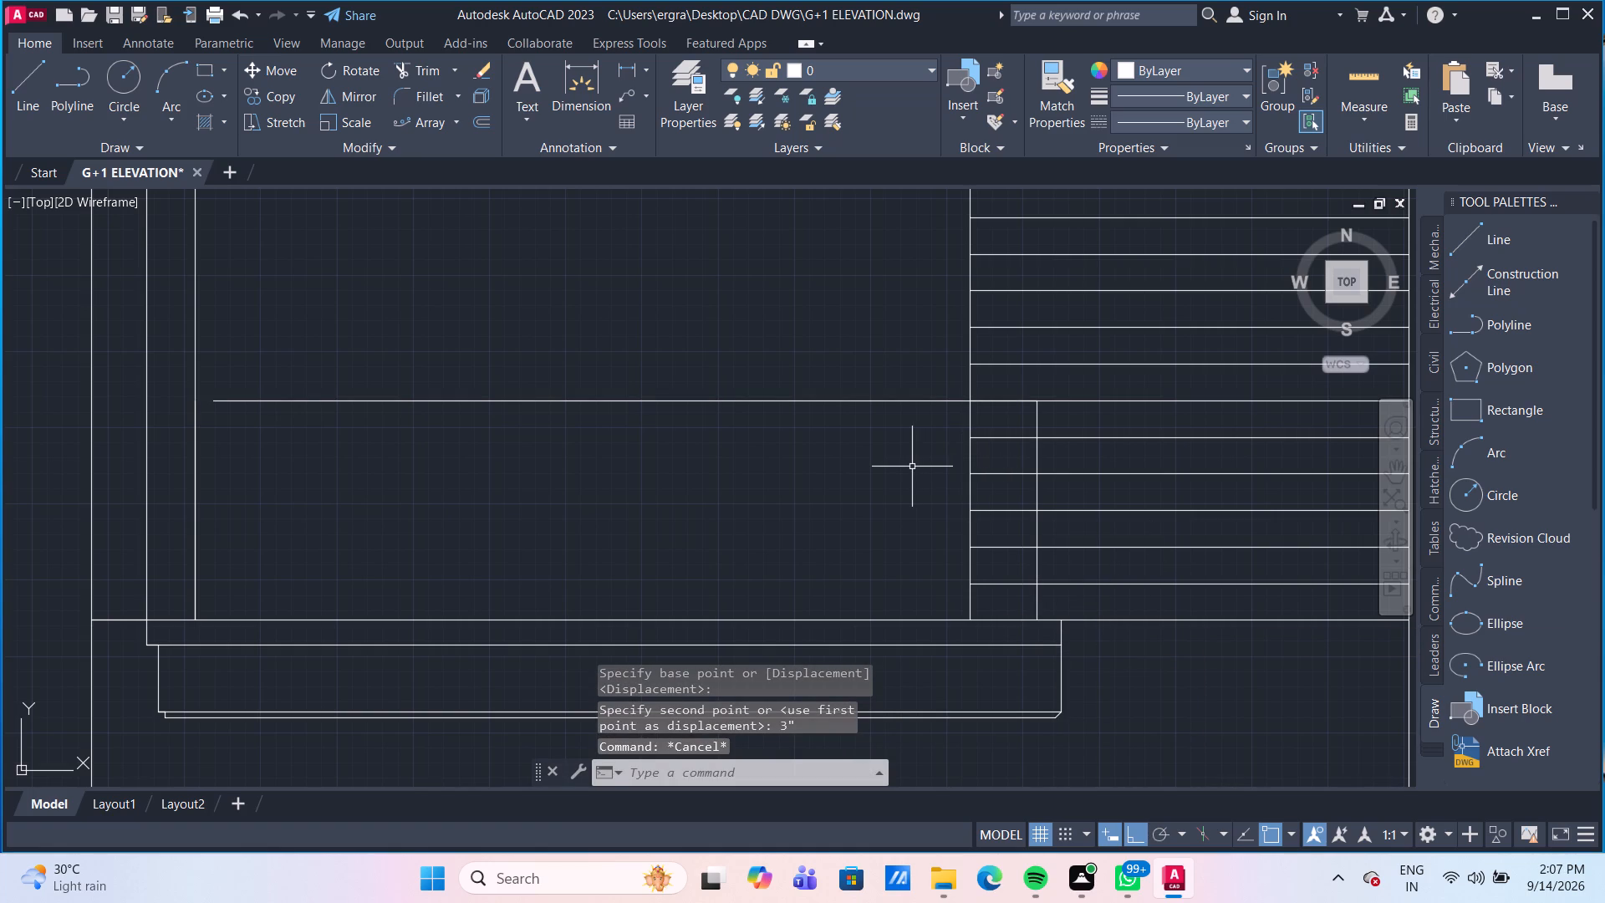
{"action": "type", "text": "TR"}
{"action": "key", "text": "Return"}
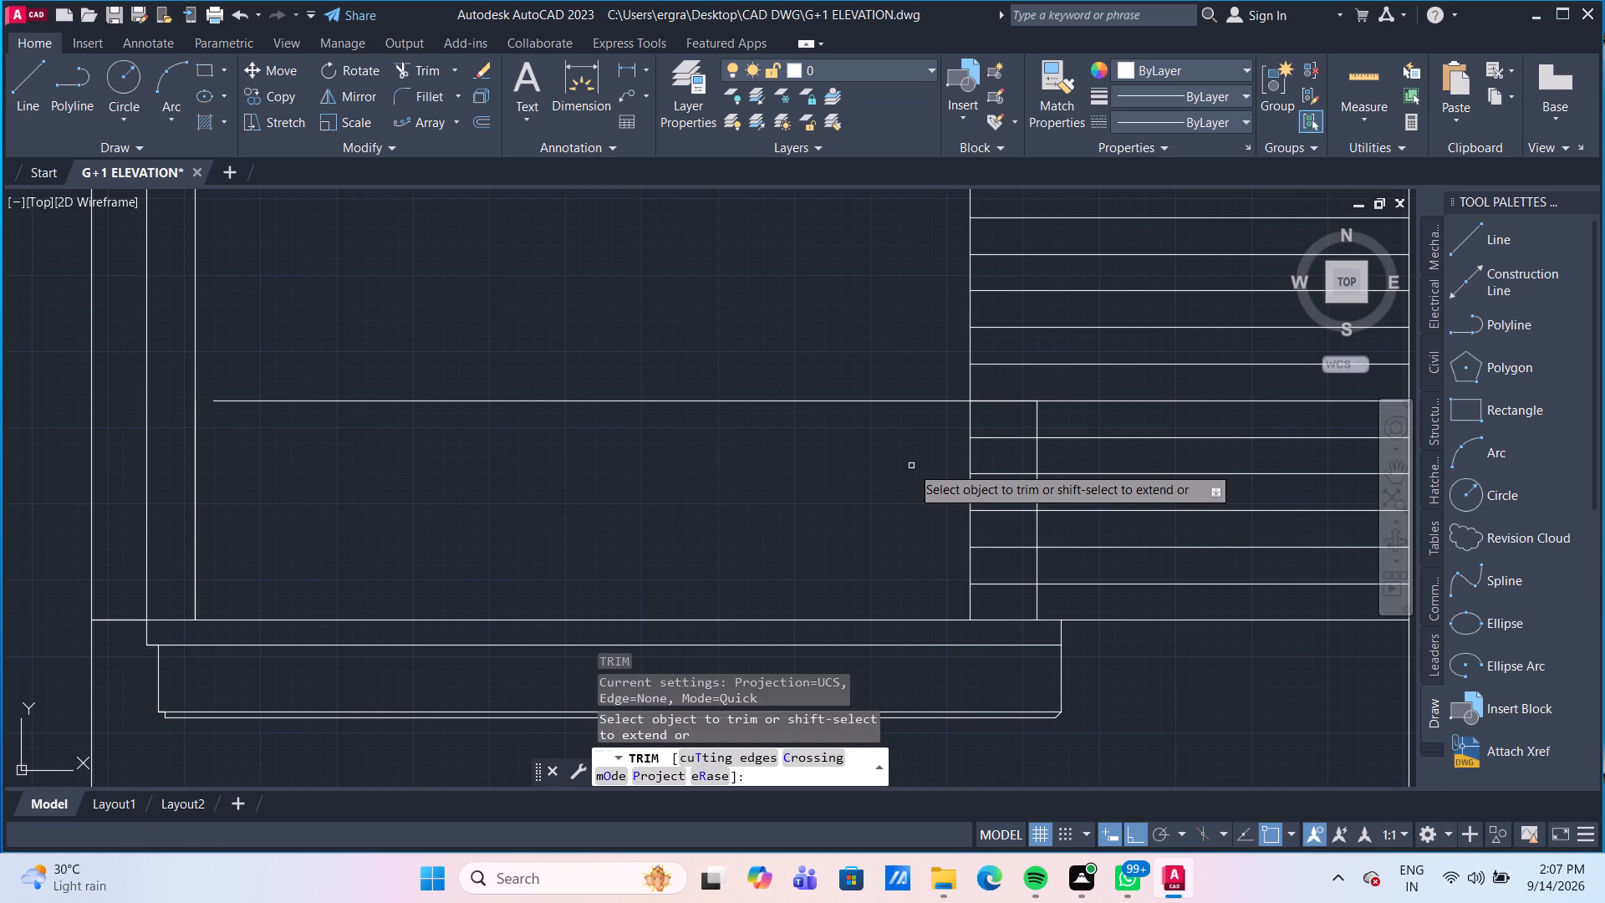
{"action": "left_click", "coordinate": [969, 421]}
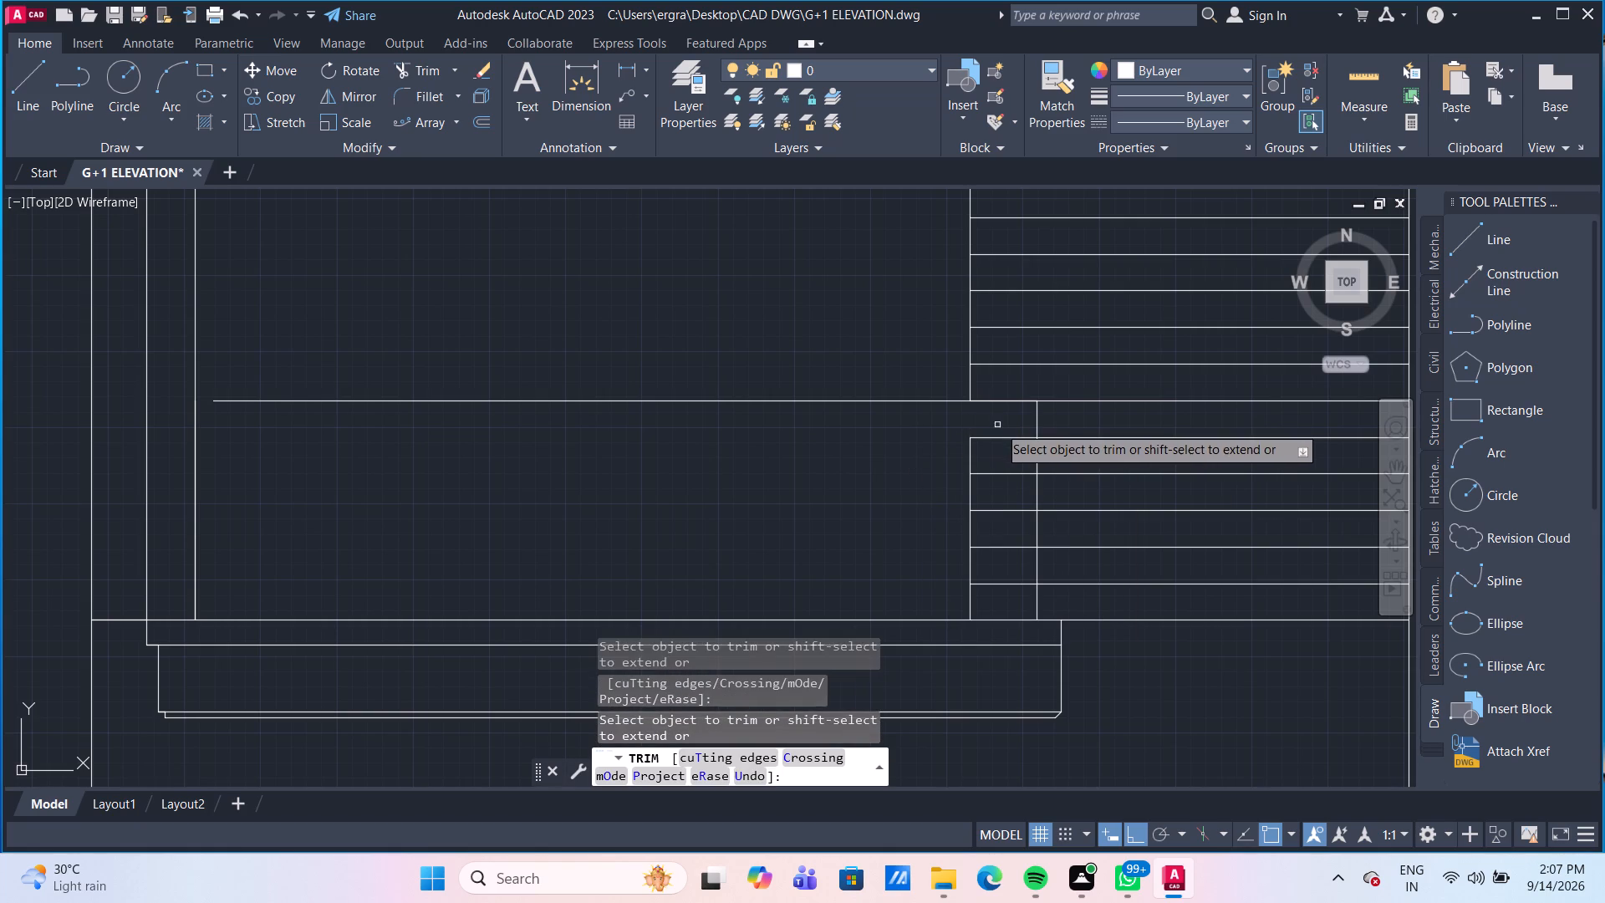
{"action": "left_click", "coordinate": [998, 426]}
{"action": "left_click", "coordinate": [1001, 605]}
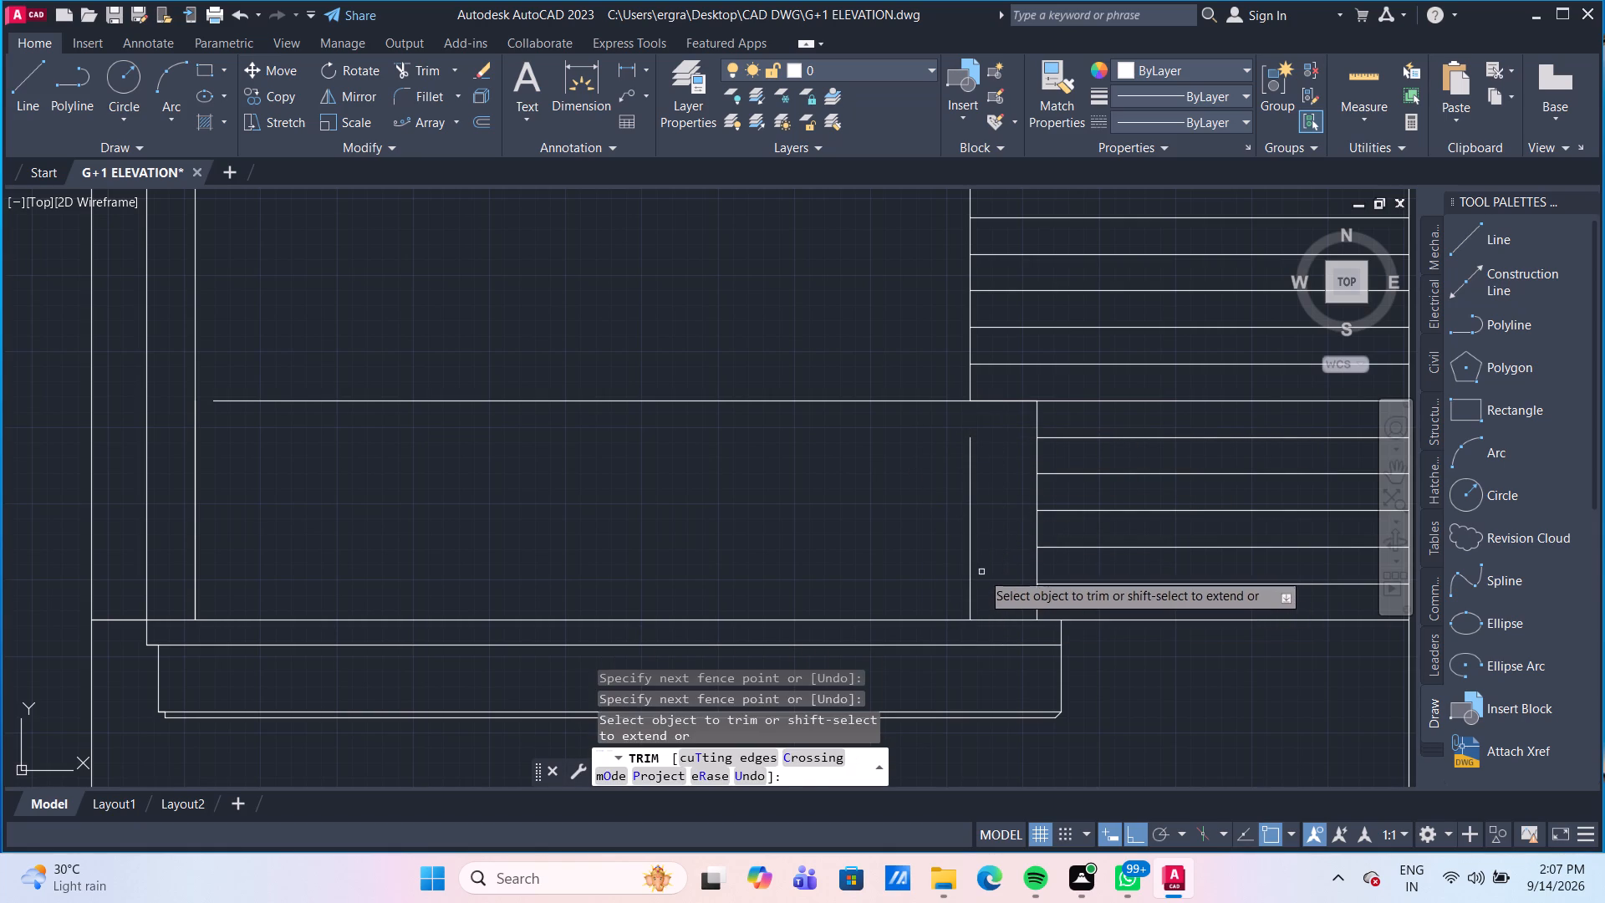
{"action": "left_click", "coordinate": [967, 569]}
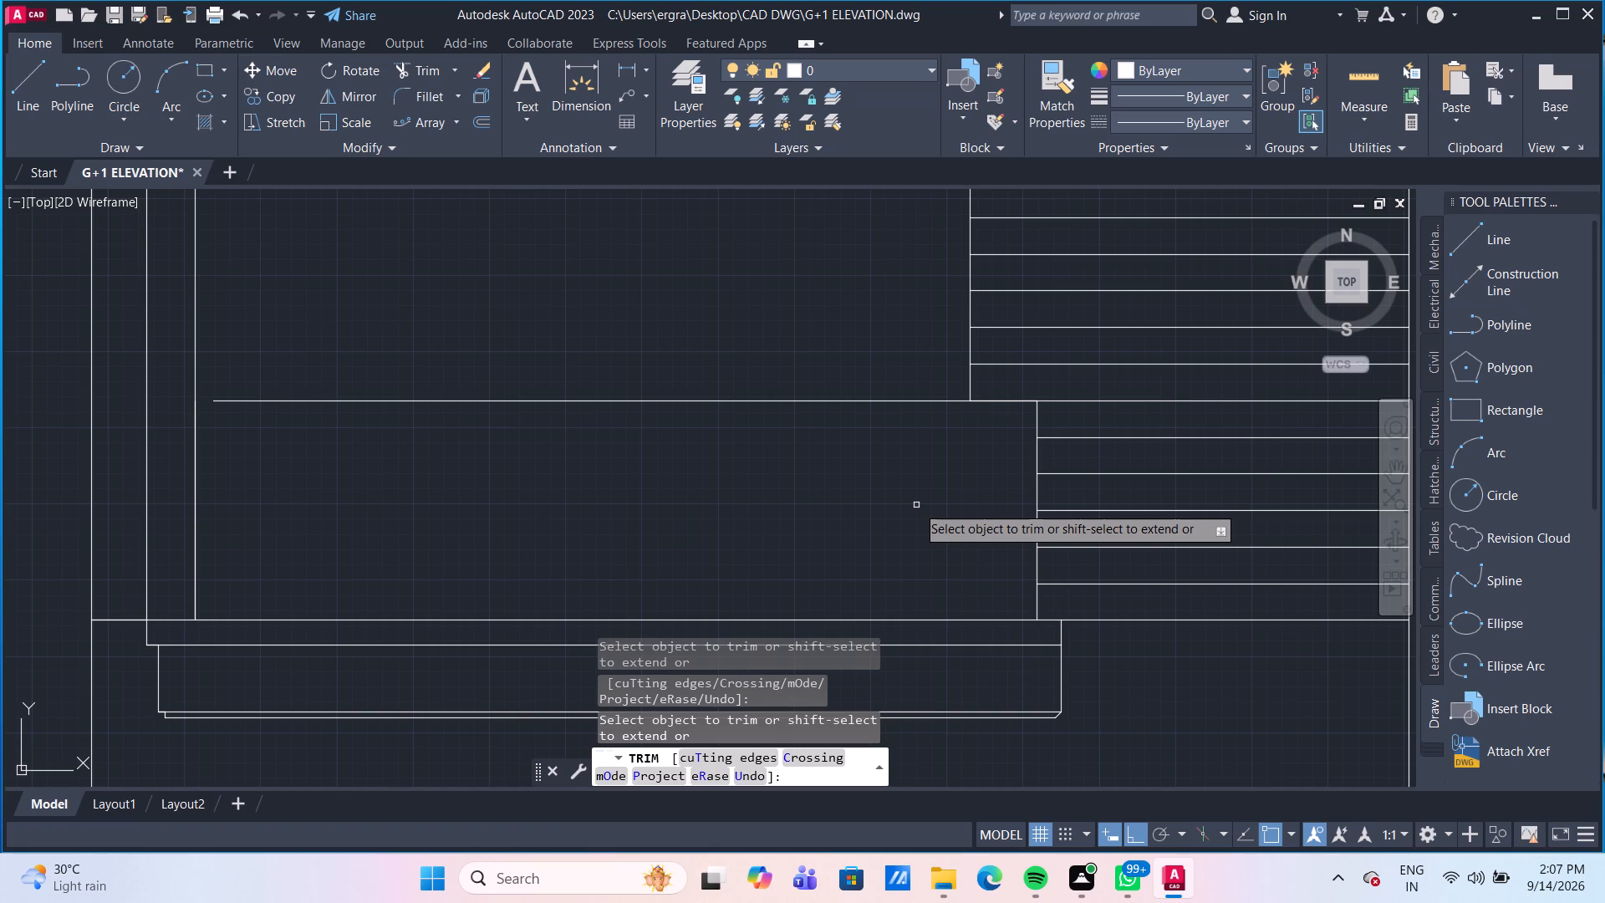
{"action": "key", "text": "Escape"}
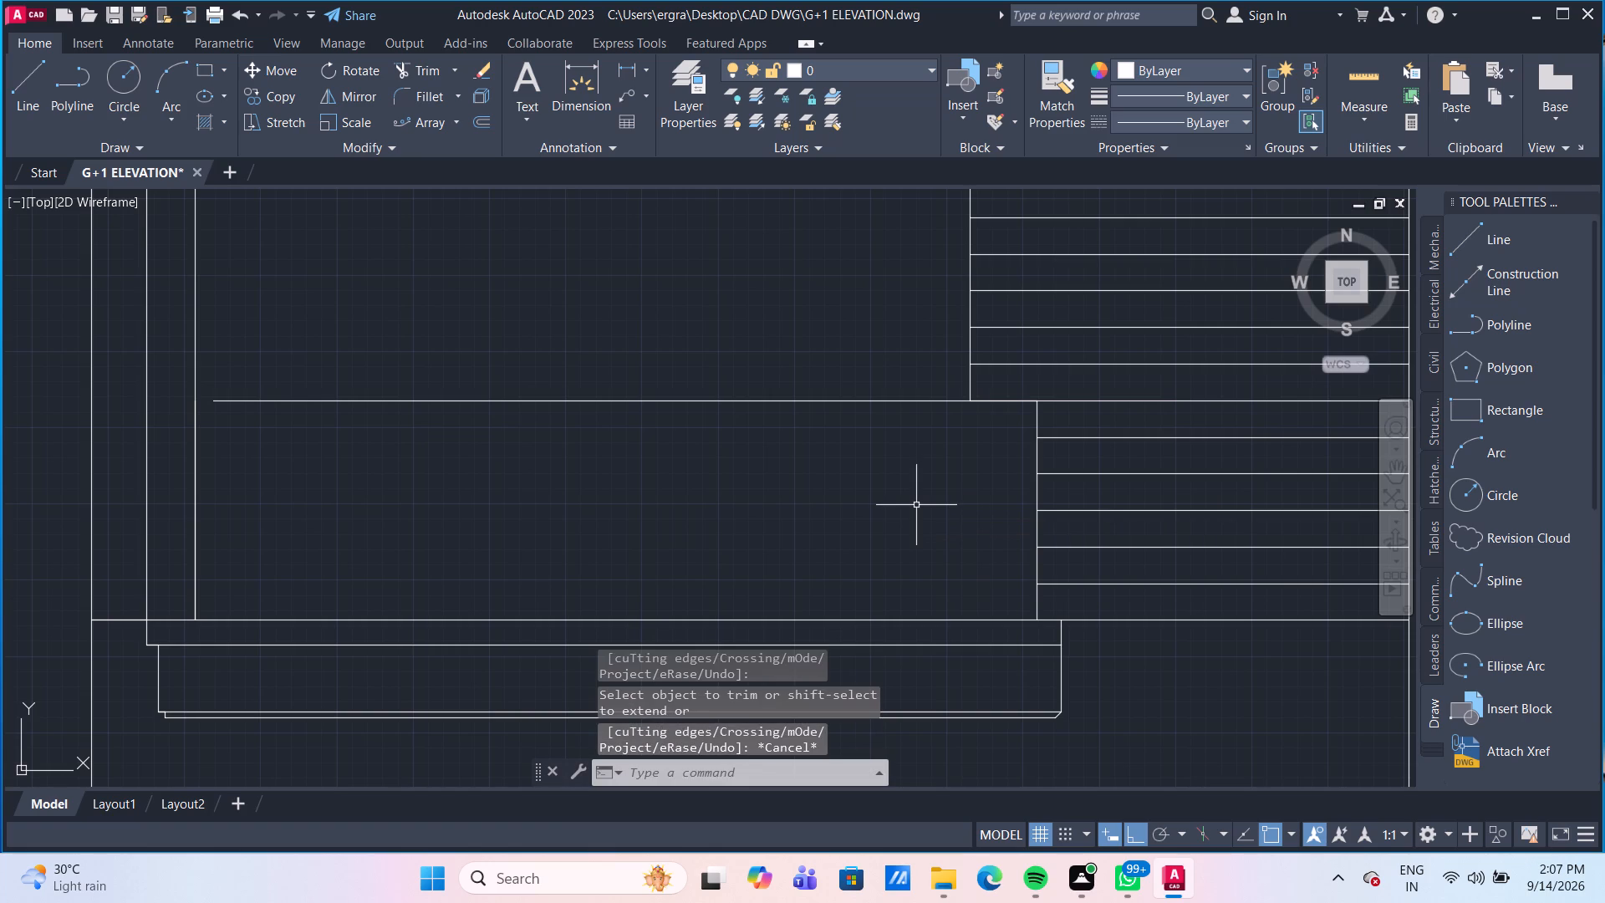
Stretch the left end of the railing's top line to meet the inner left edge of the first-floor opening.
{"action": "left_click", "coordinate": [409, 404]}
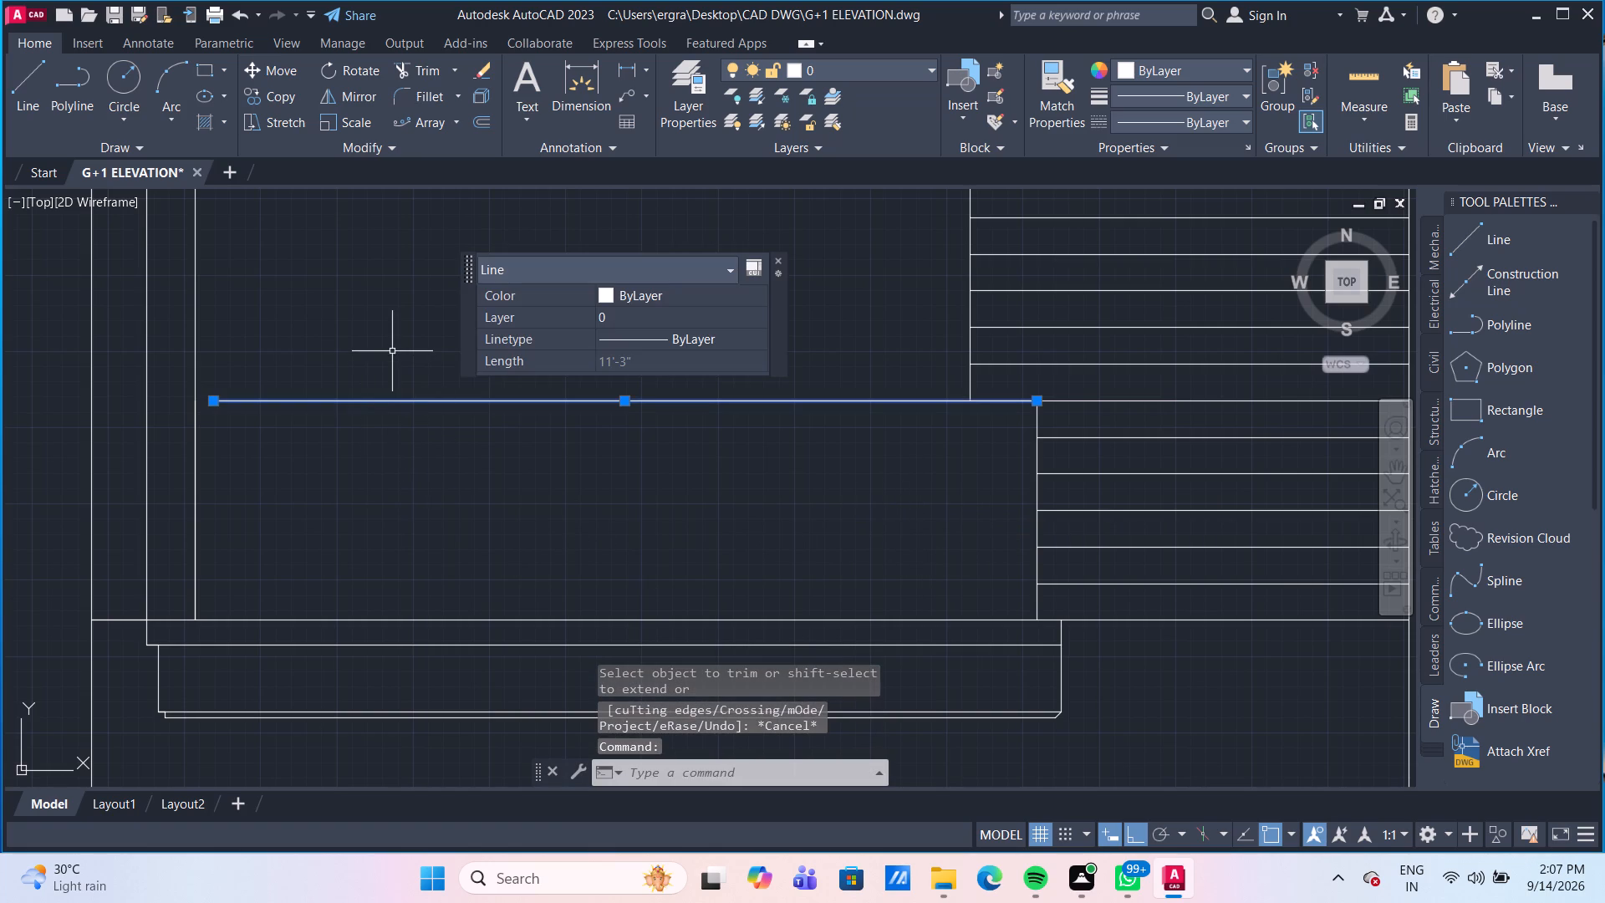
{"action": "left_click", "coordinate": [209, 397]}
{"action": "left_click", "coordinate": [192, 400]}
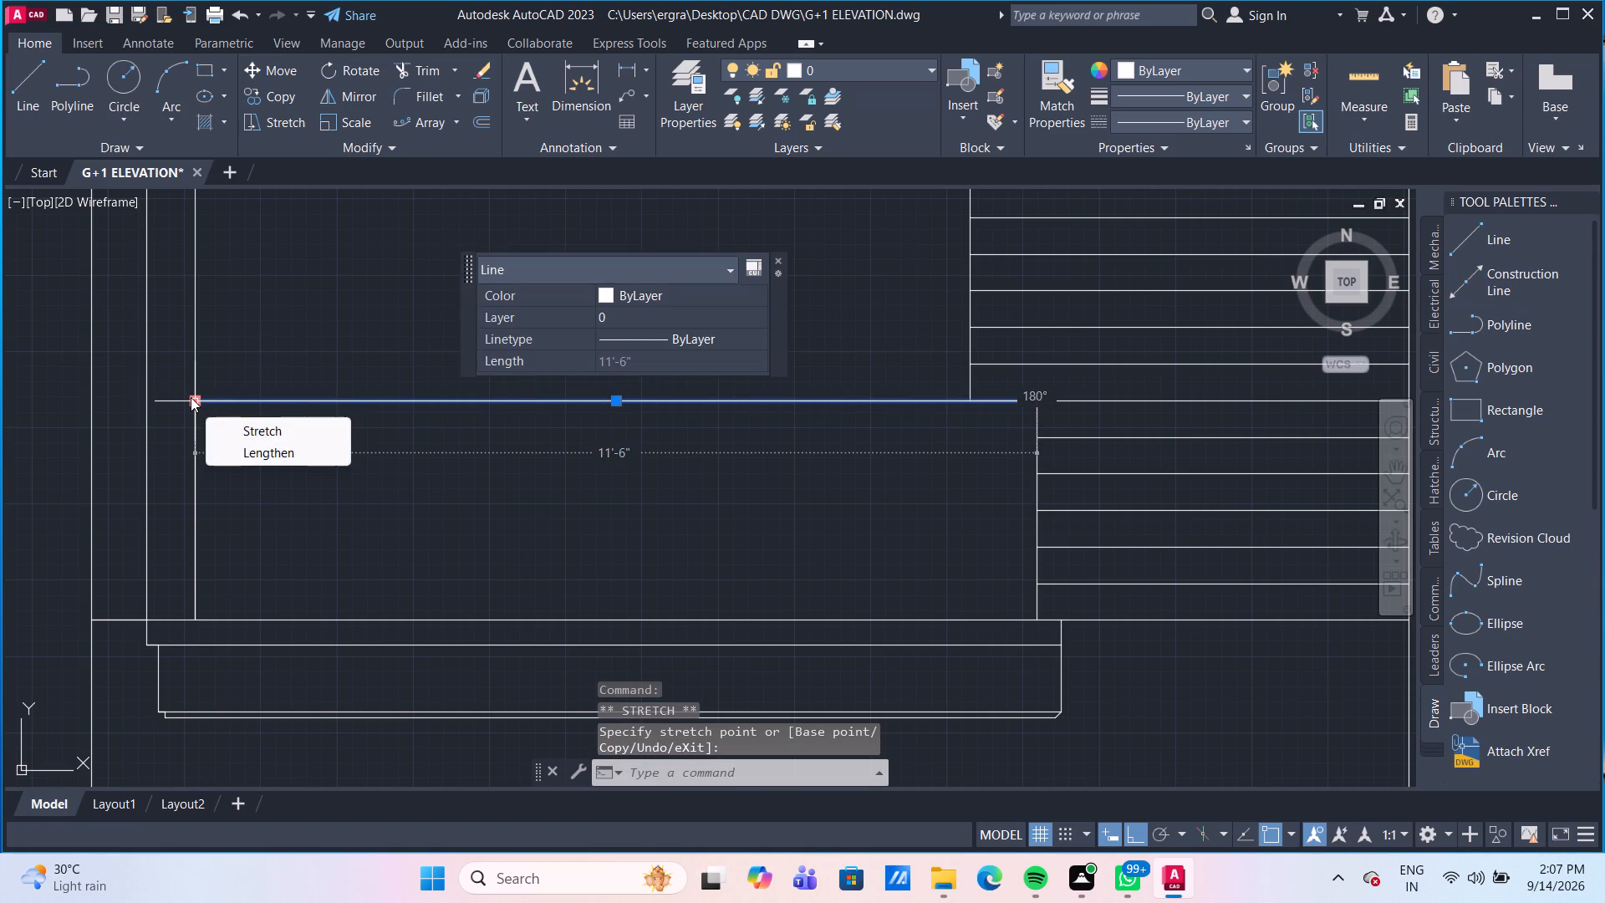
{"action": "key", "text": "Return"}
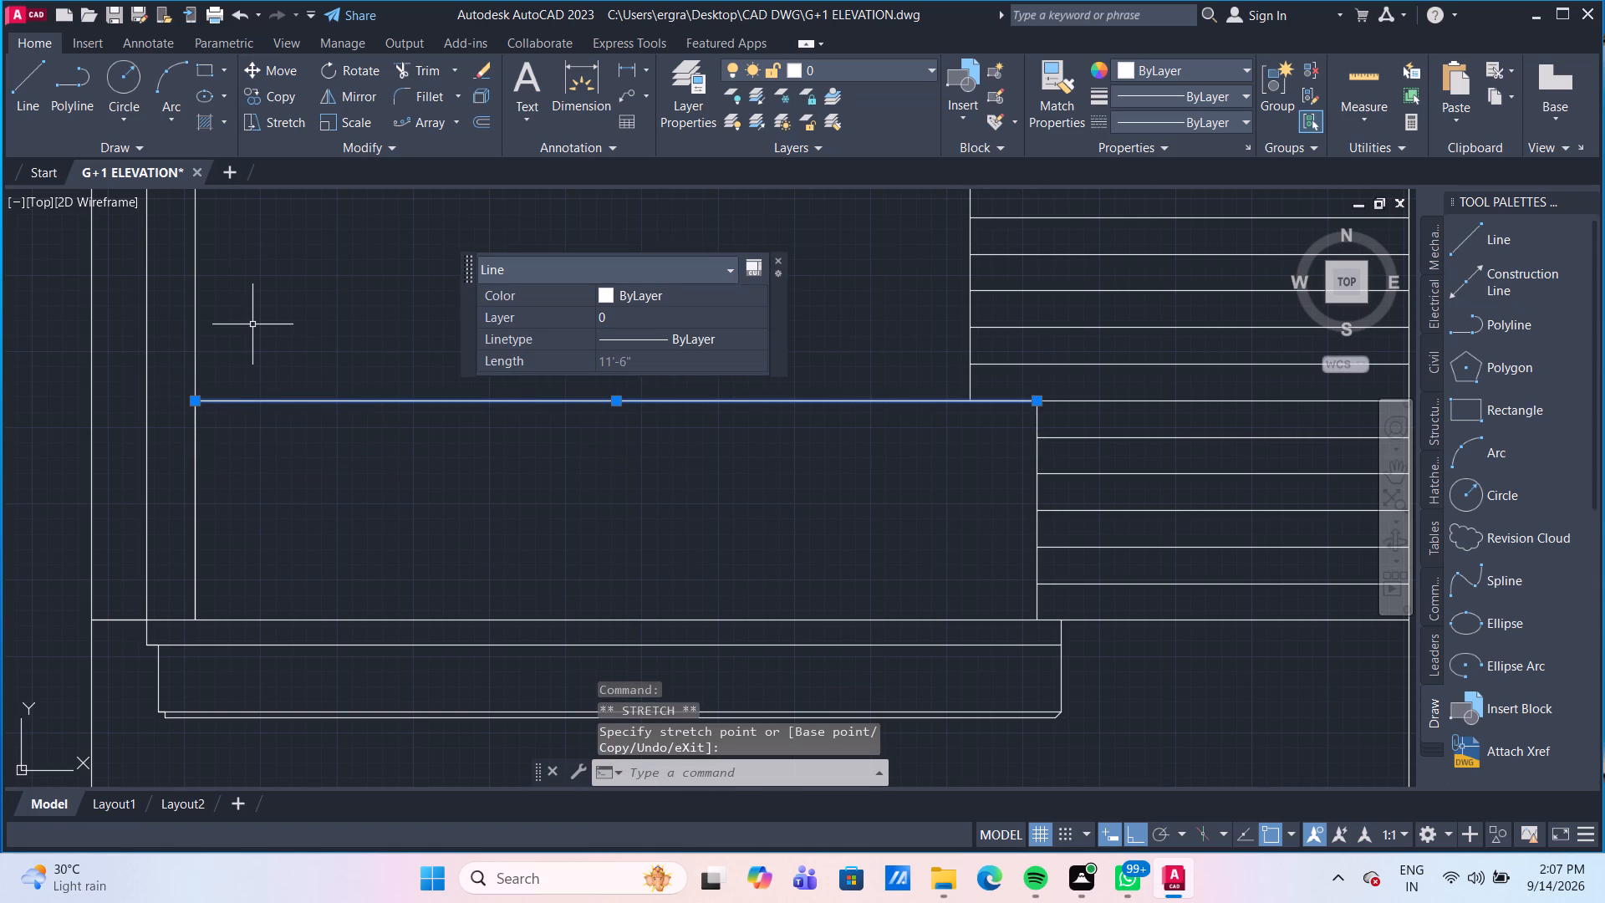
{"action": "key", "text": "Escape"}
Move the railing's left 3' vertical line 4" to the right along the floor line.
{"action": "left_click", "coordinate": [194, 501]}
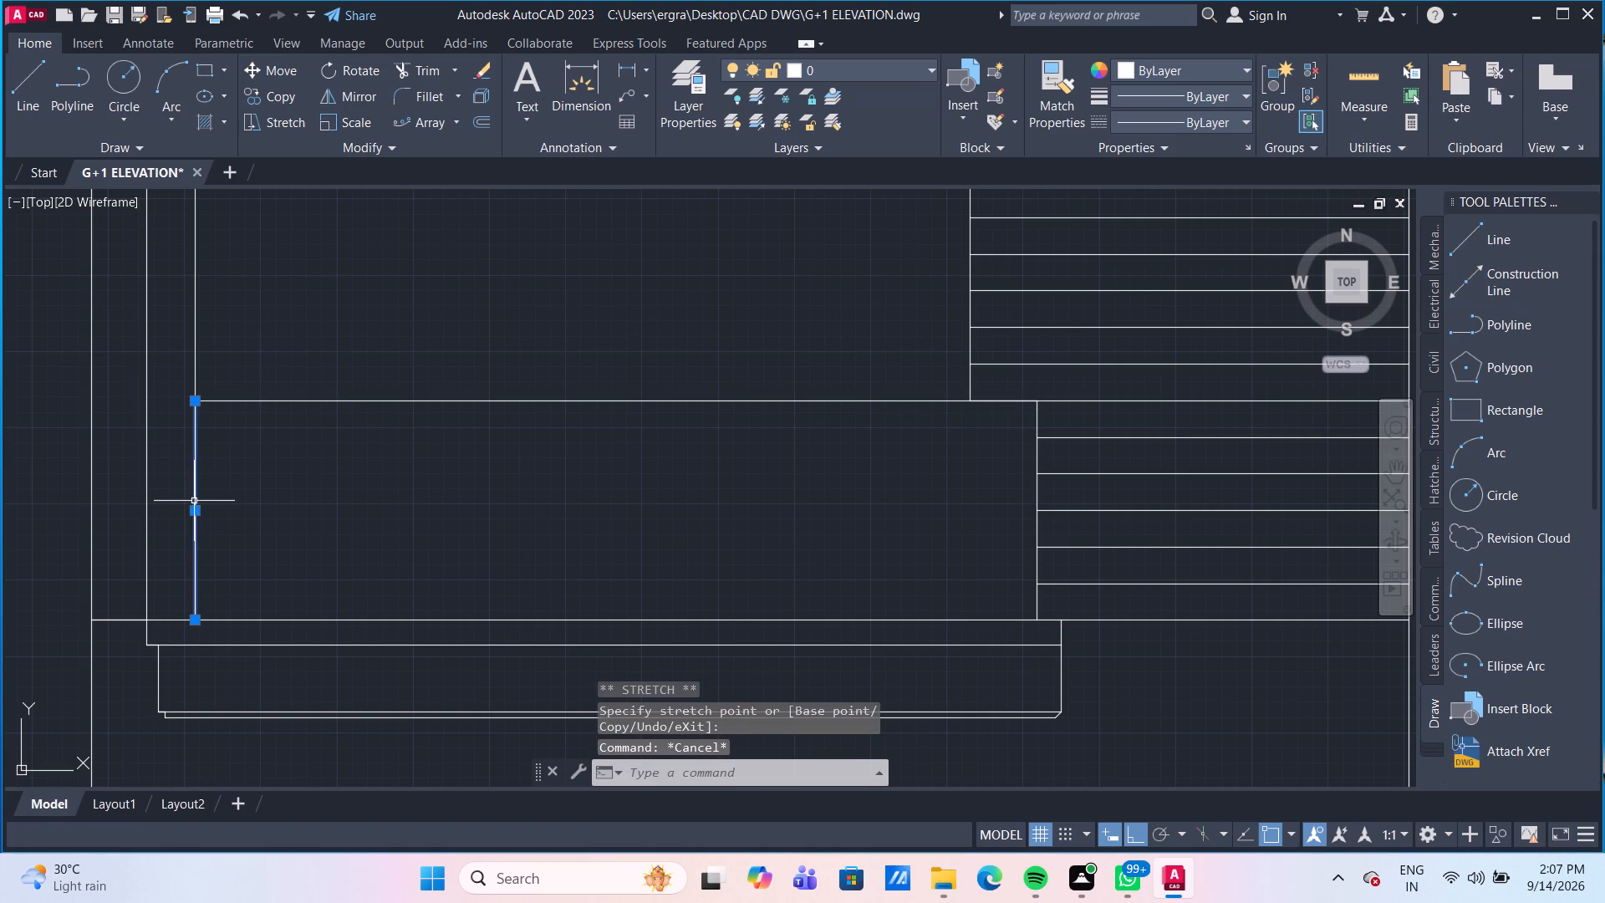
{"action": "key", "text": "m"}
{"action": "key", "text": "Return"}
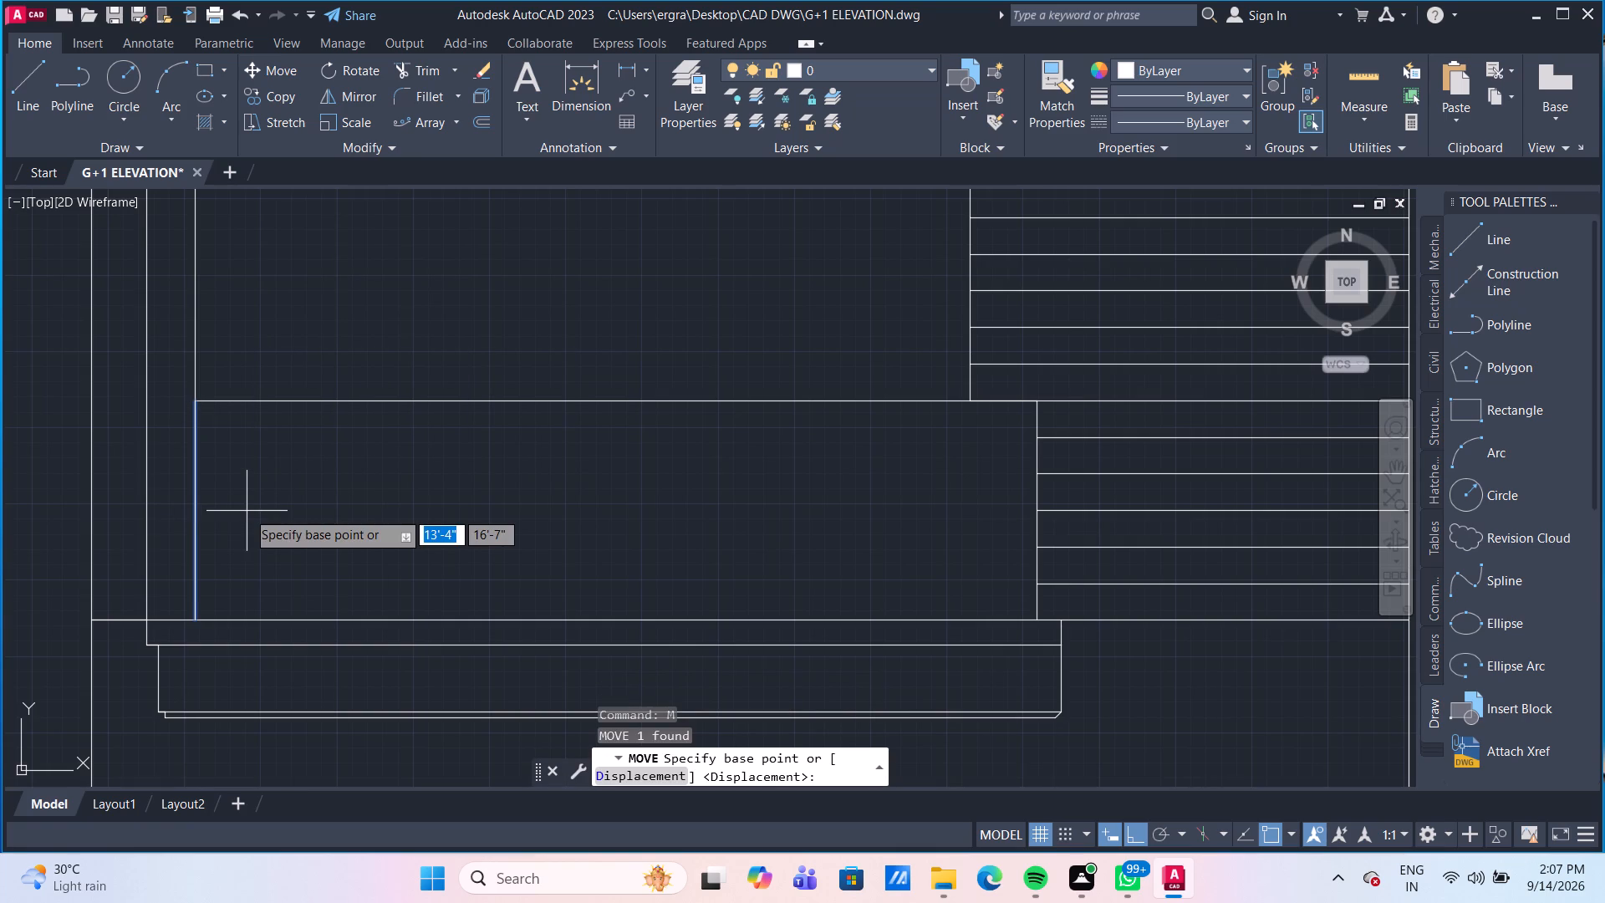
{"action": "left_click", "coordinate": [194, 622]}
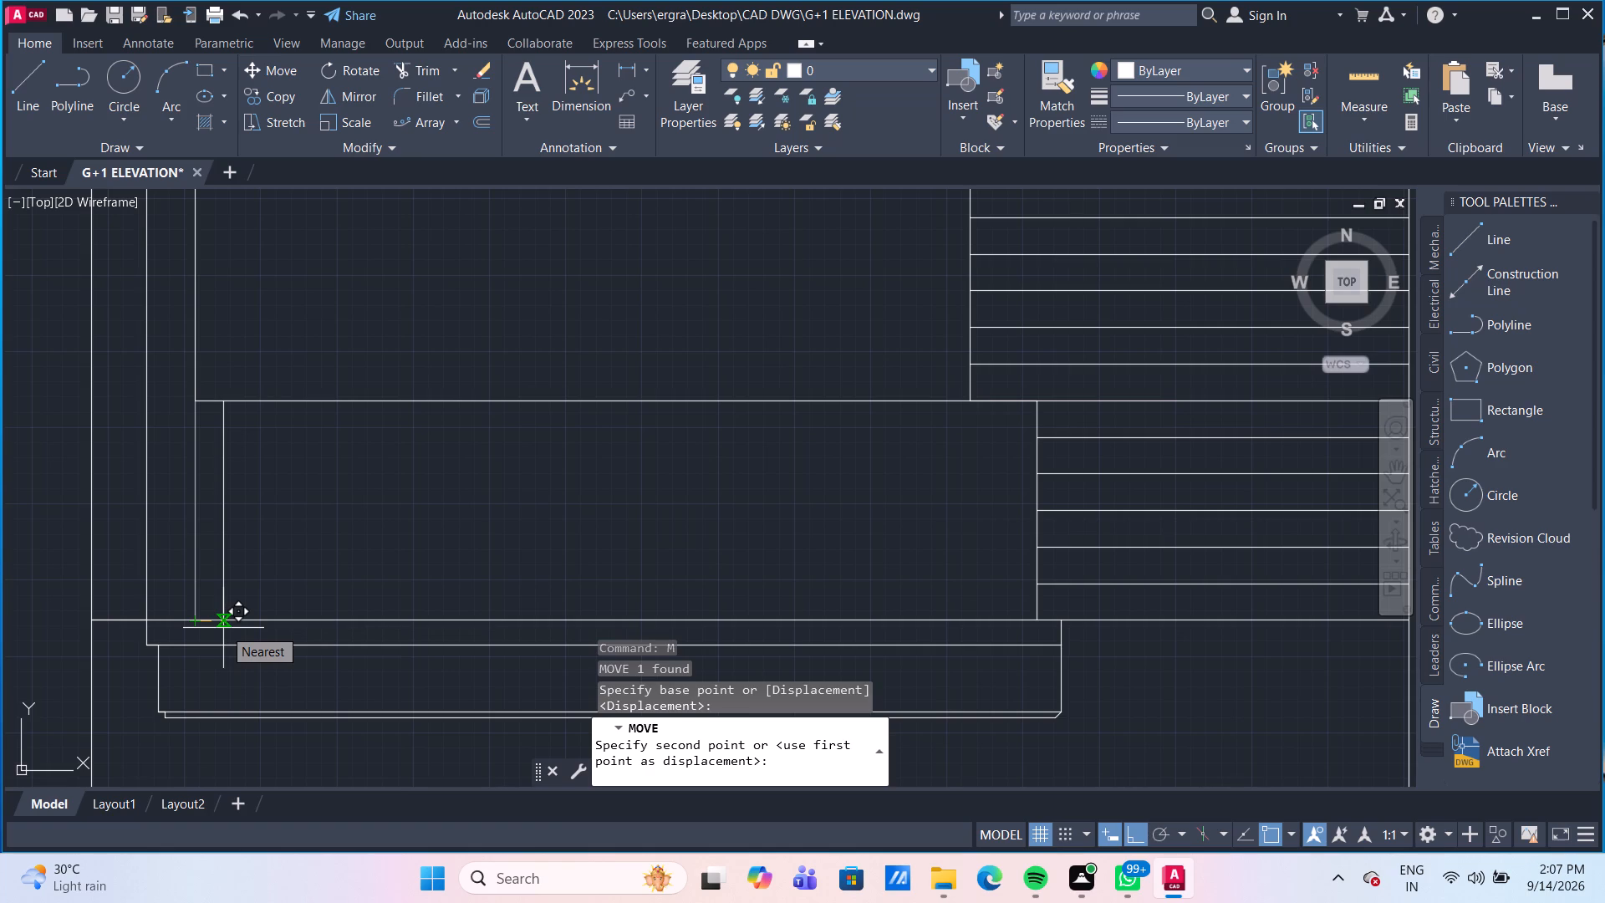
{"action": "type", "text": "4\""}
{"action": "key", "text": "Return"}
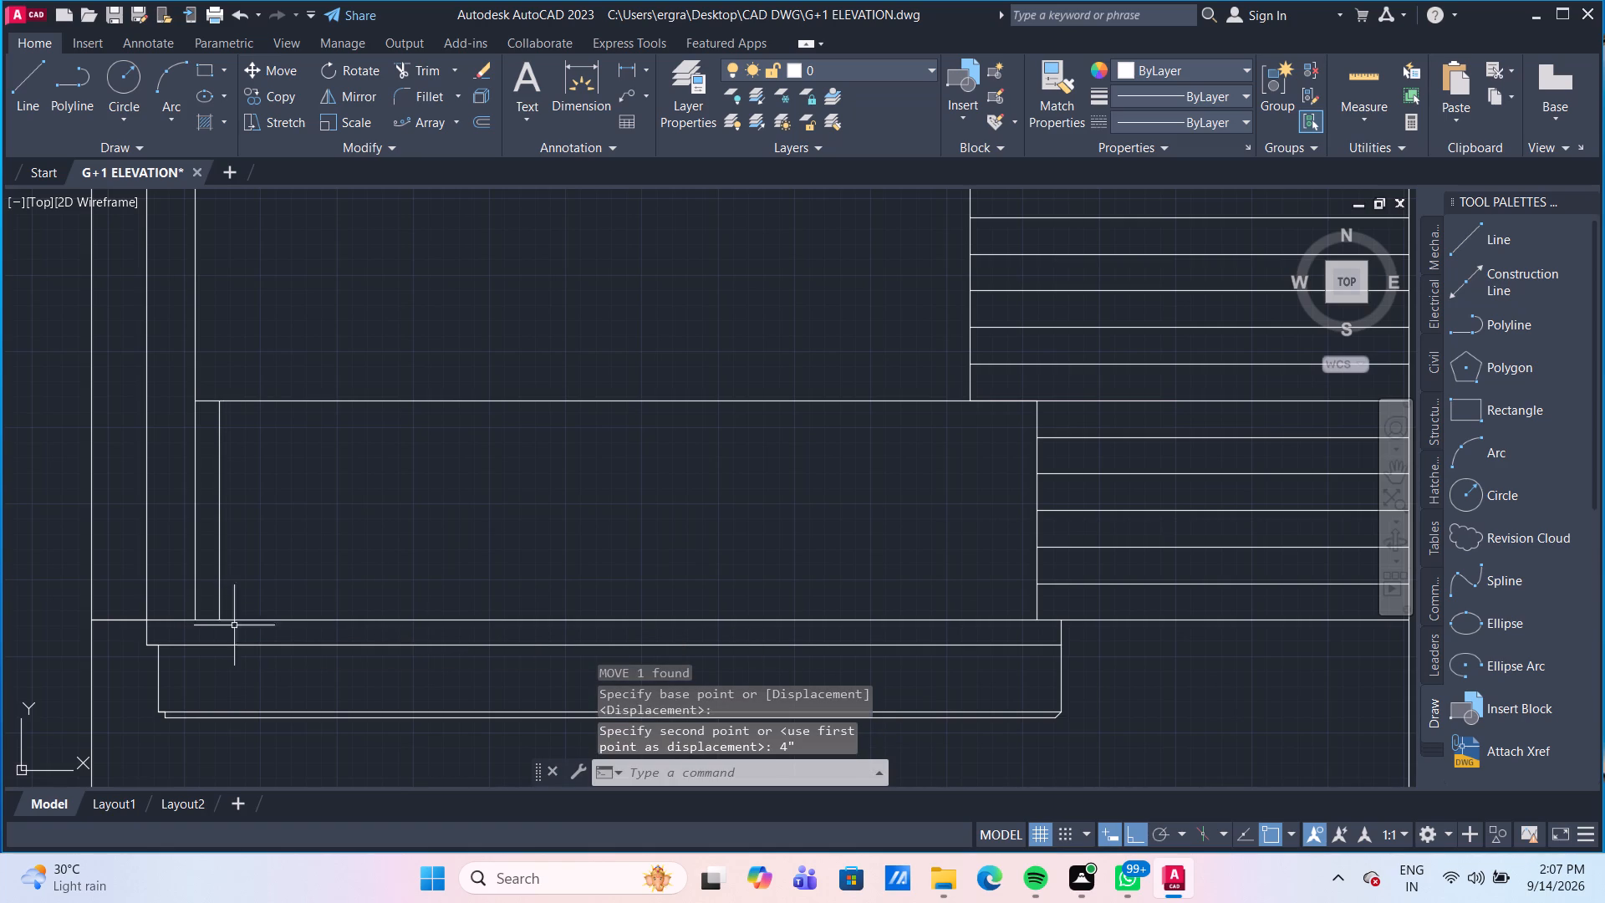
{"action": "key", "text": "Escape"}
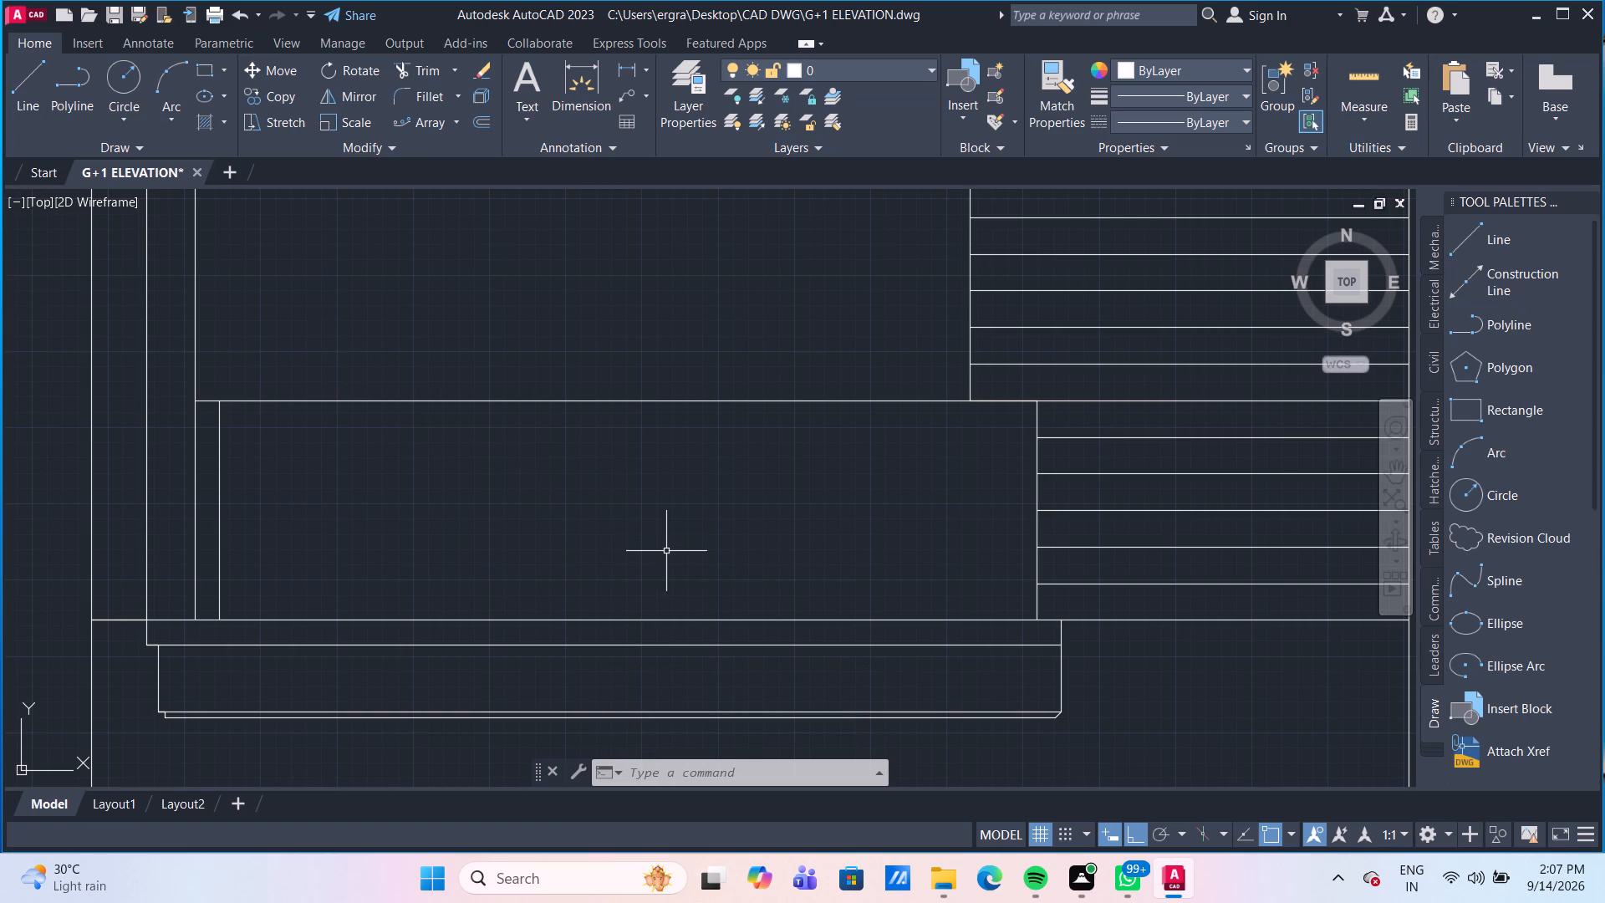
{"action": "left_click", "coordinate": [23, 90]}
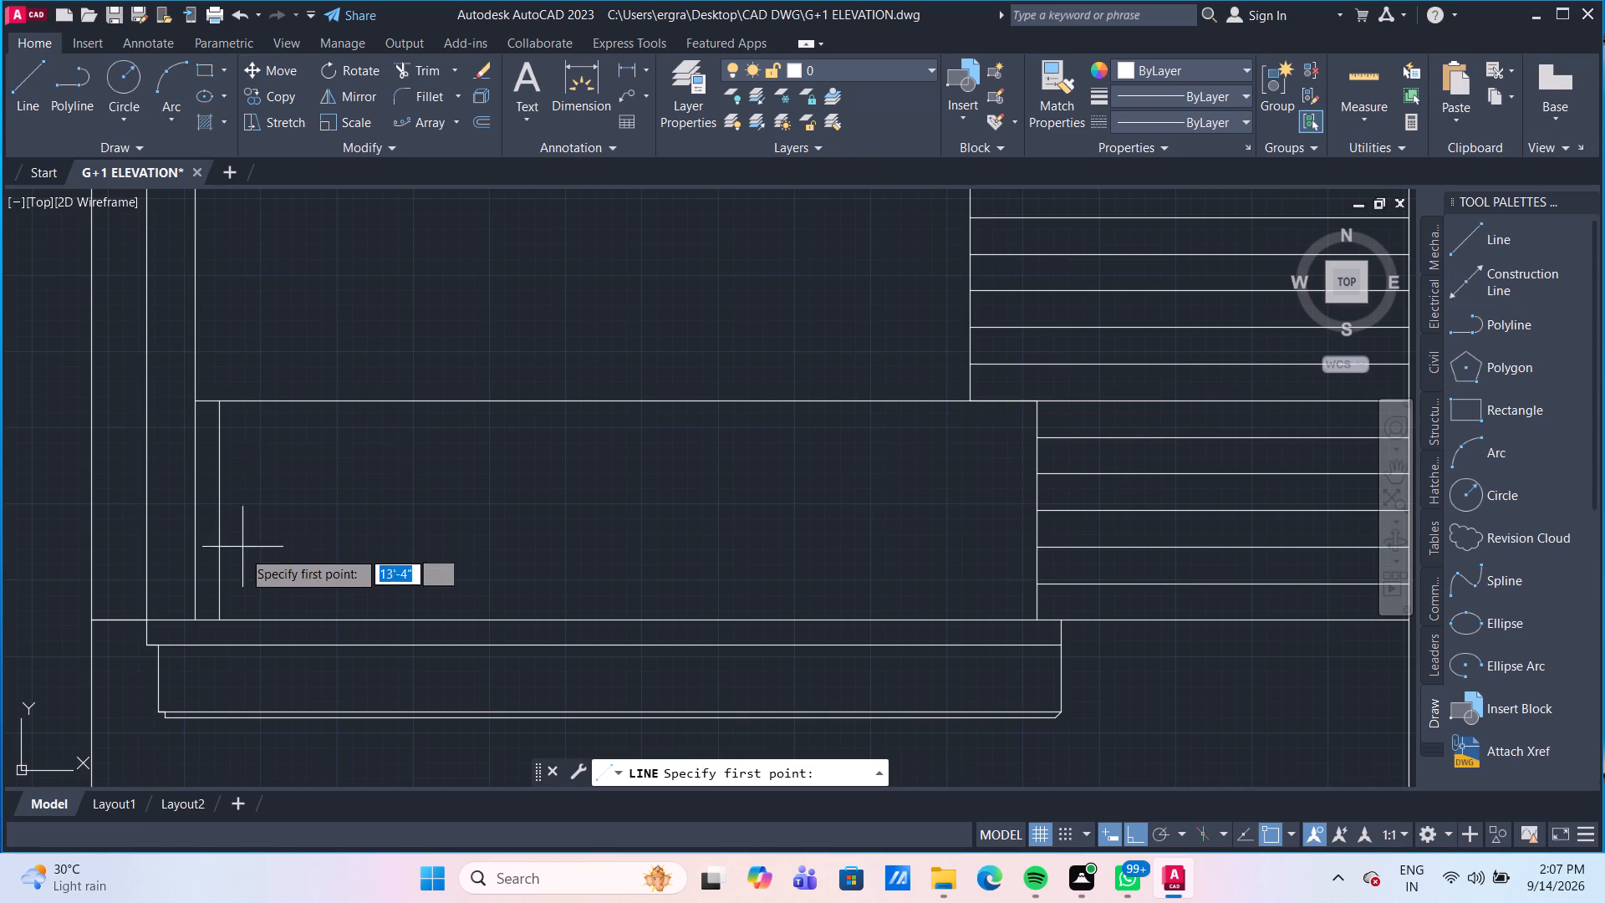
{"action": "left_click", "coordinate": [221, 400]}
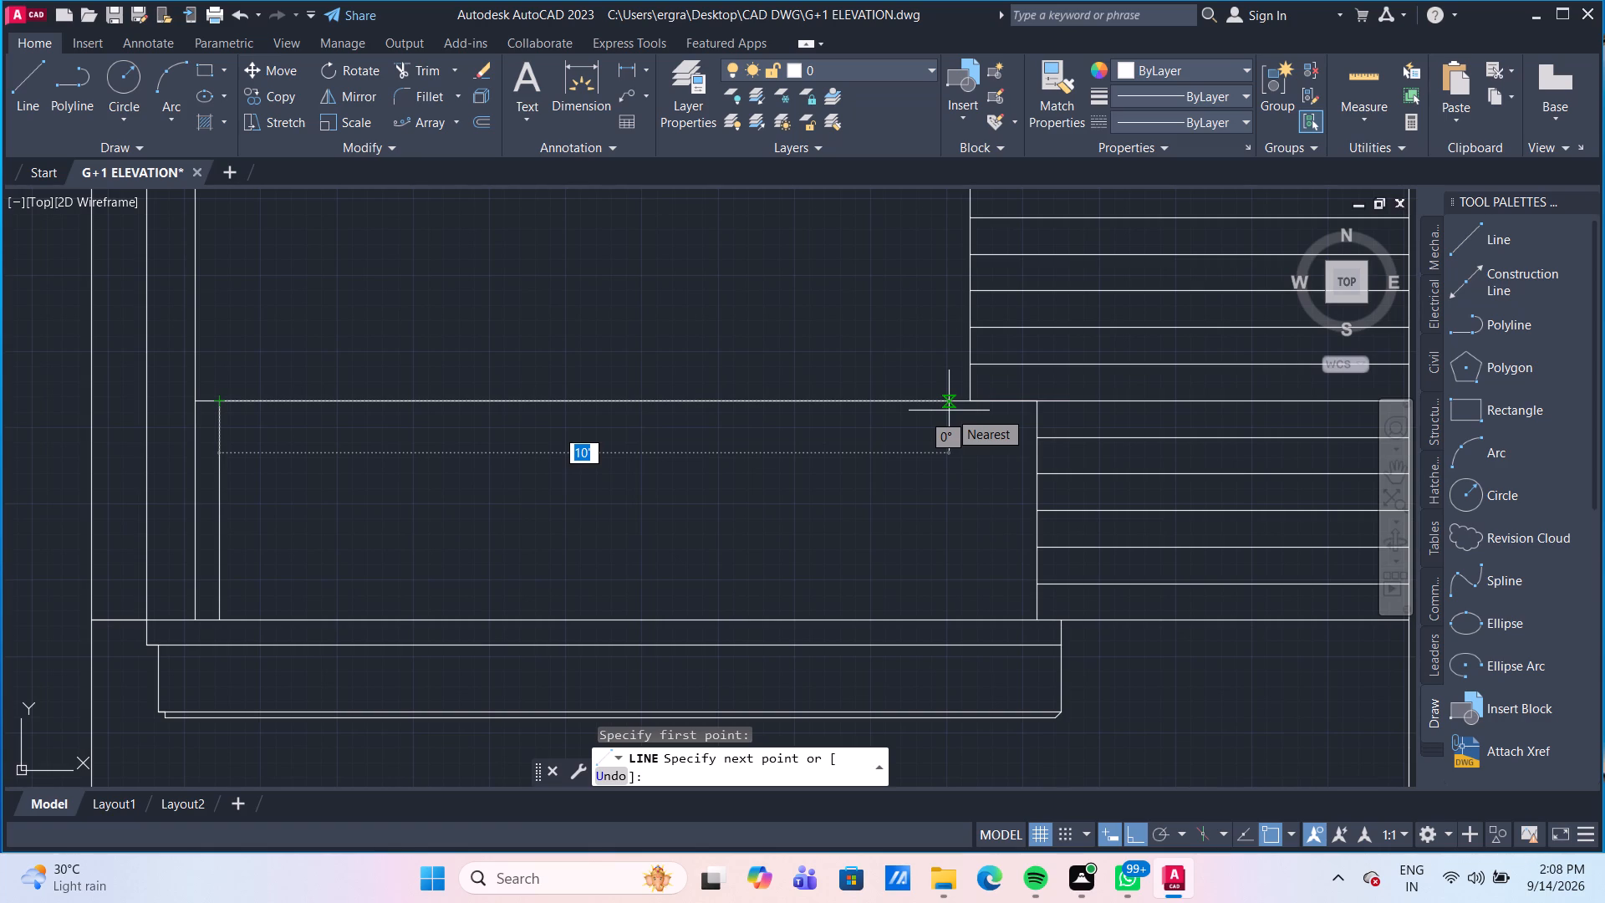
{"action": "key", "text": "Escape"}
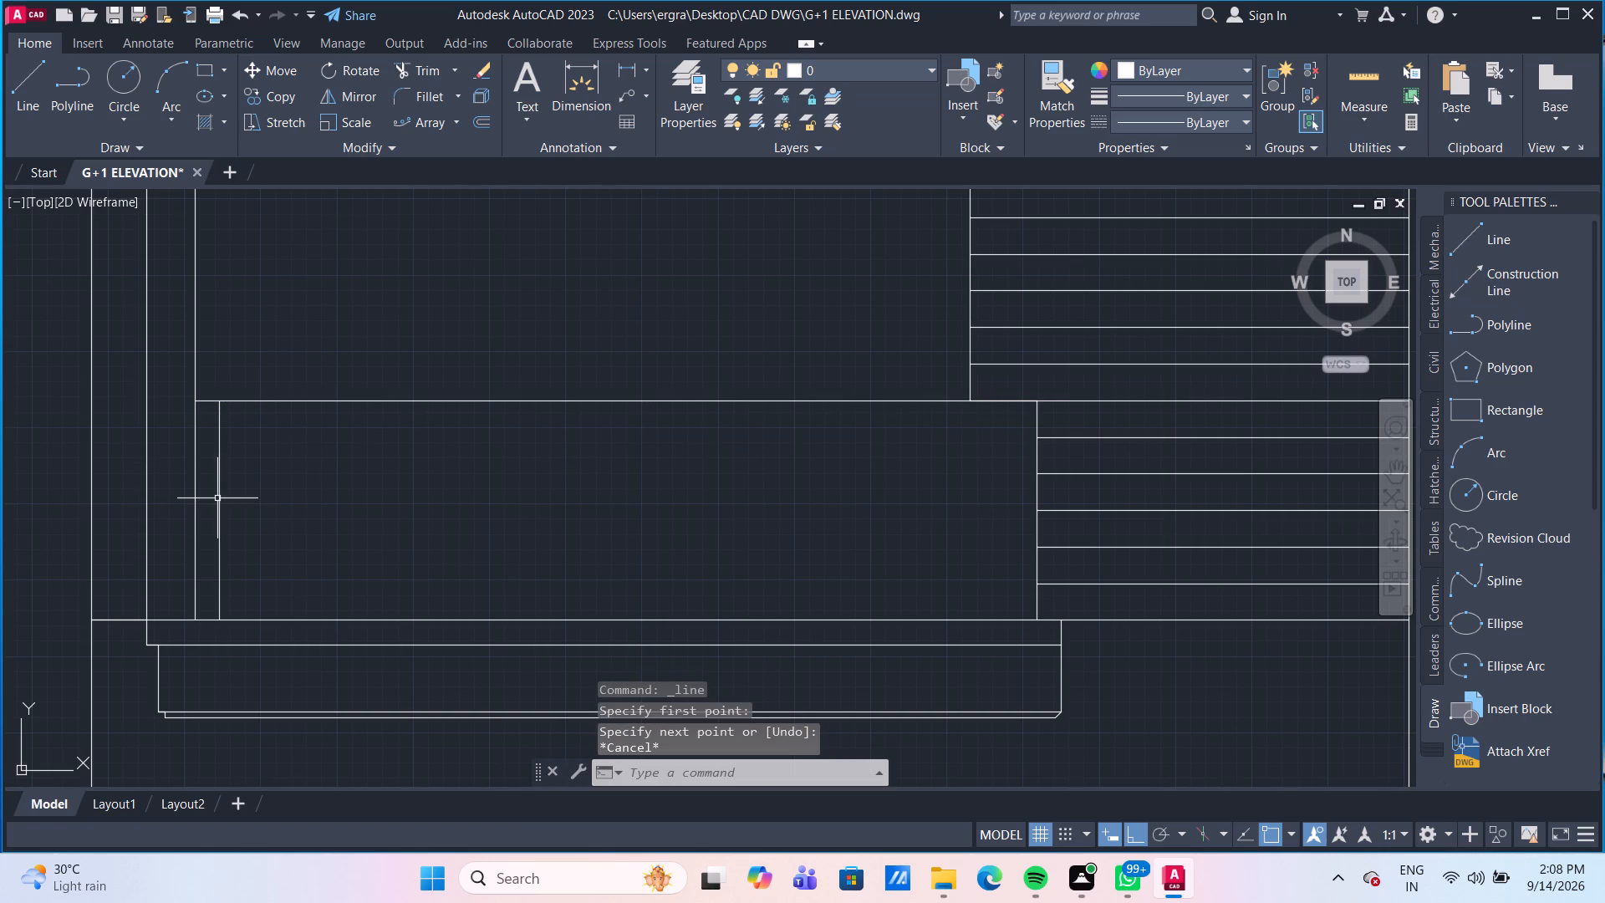
Offset the railing's moved left vertical line 10' to the right.
{"action": "key", "text": "o"}
{"action": "key", "text": "Return"}
{"action": "key", "text": "Return"}
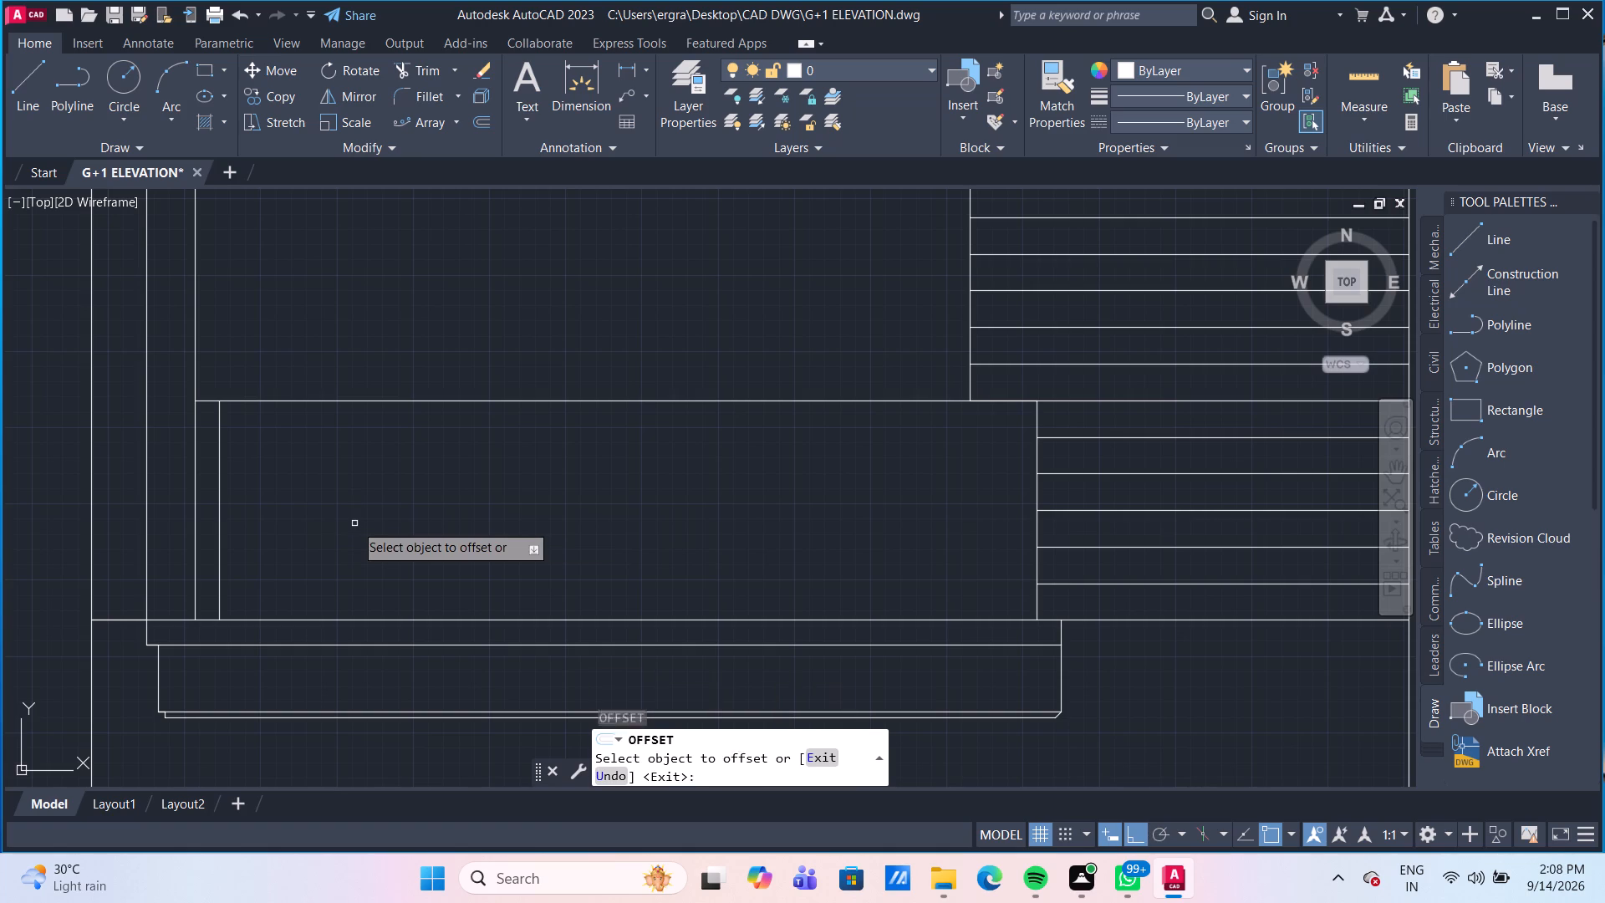
{"action": "left_click", "coordinate": [217, 492]}
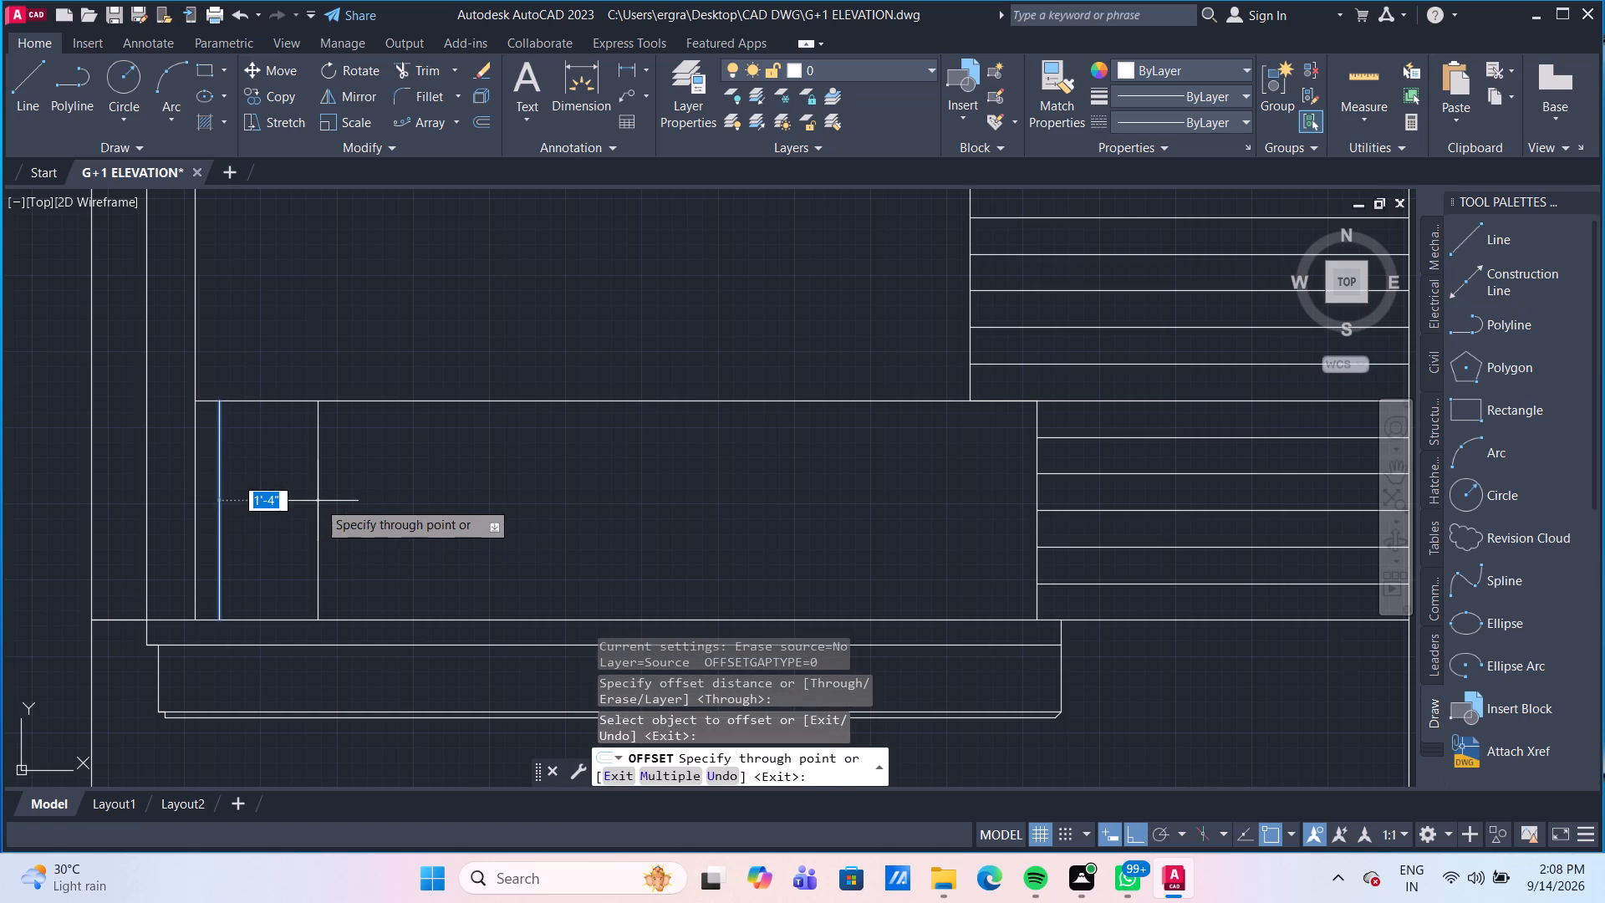
{"action": "type", "text": "10'"}
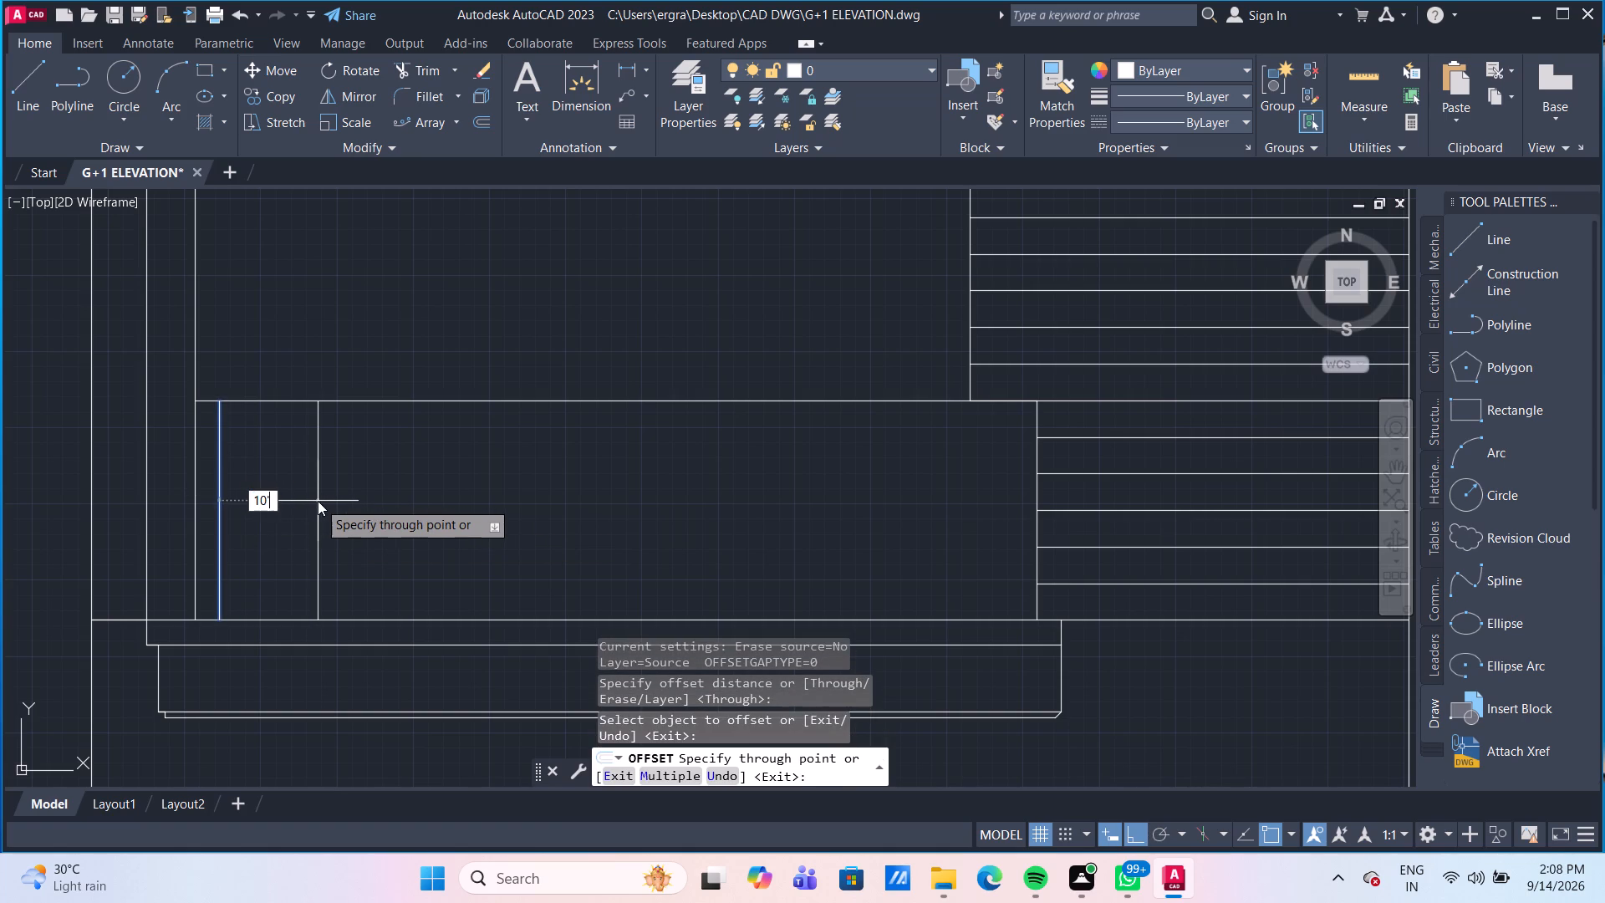
{"action": "key", "text": "Return"}
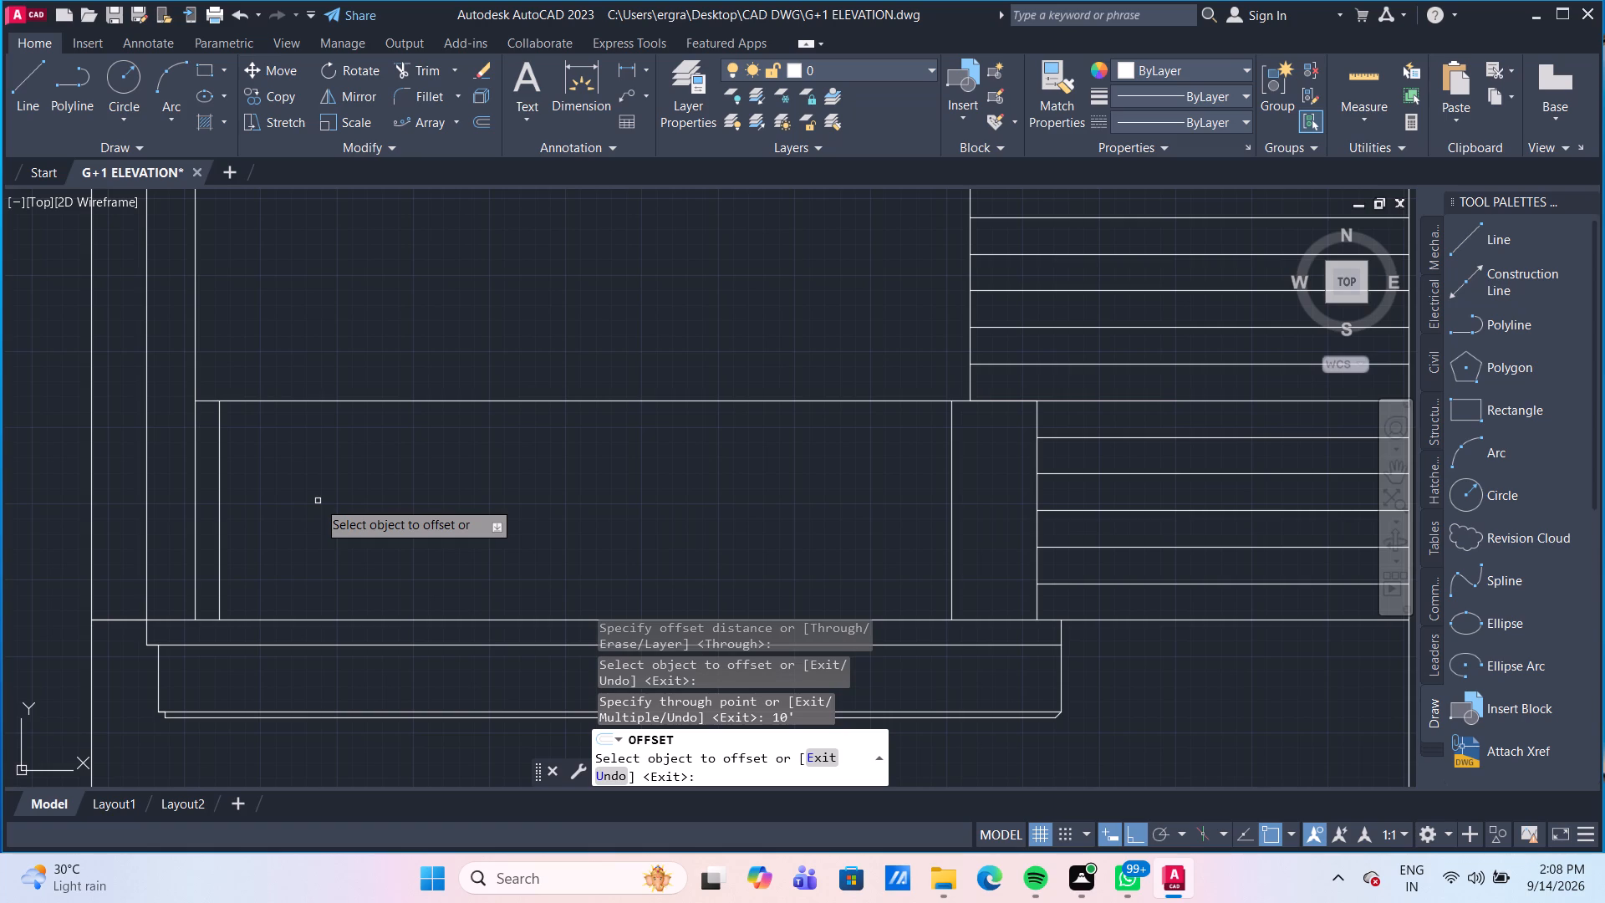
{"action": "key", "text": "o"}
{"action": "key", "text": "Return"}
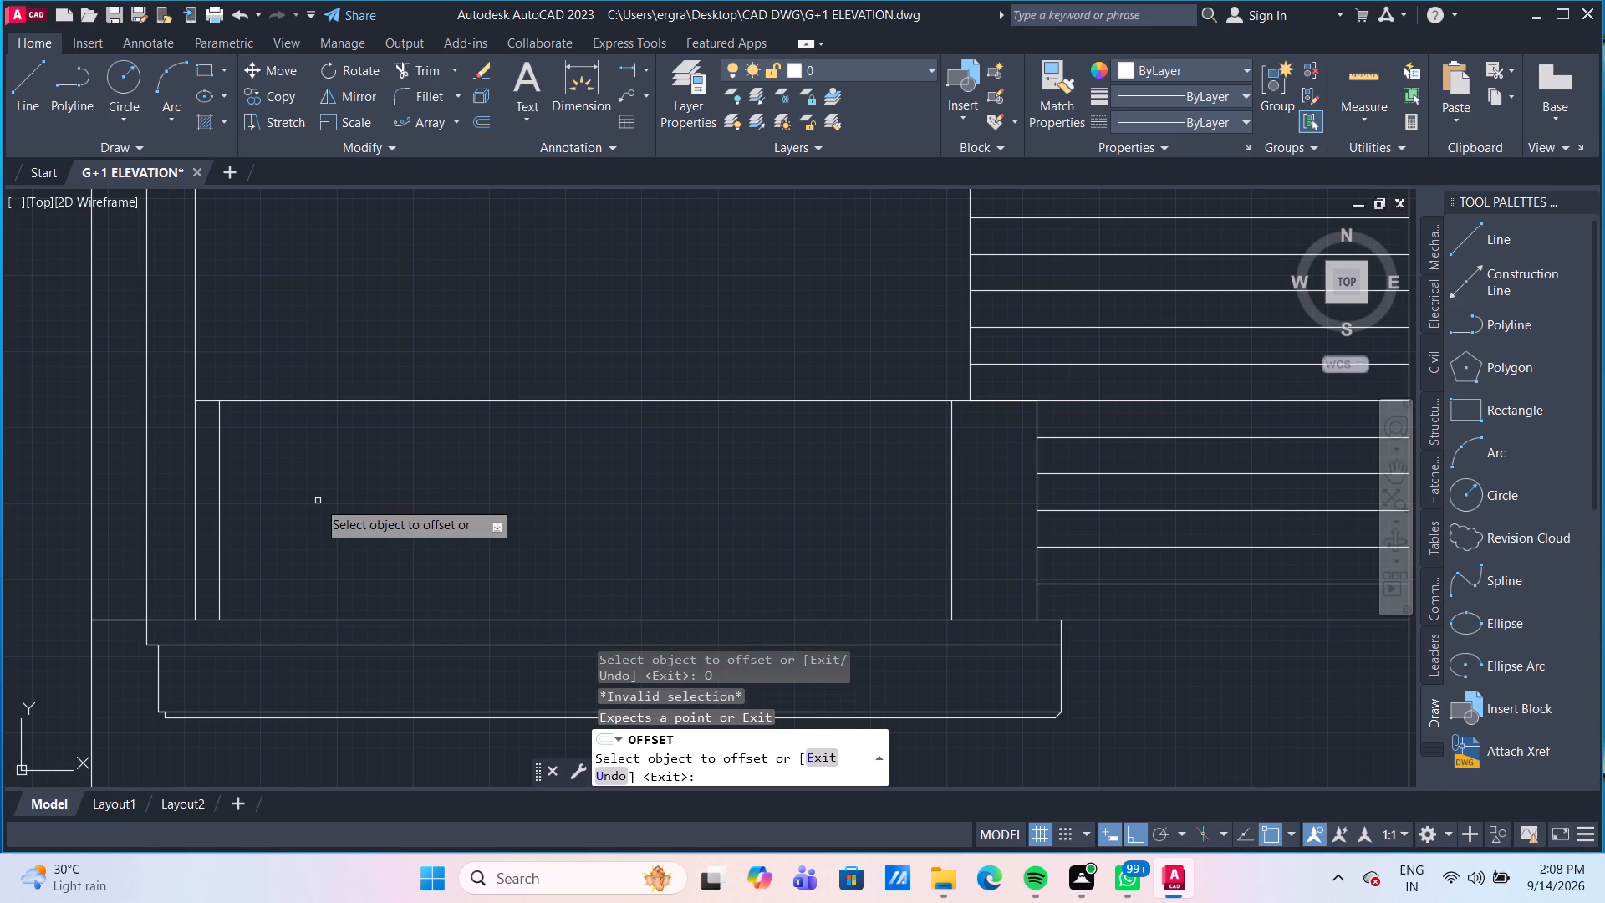
{"action": "key", "text": "Escape"}
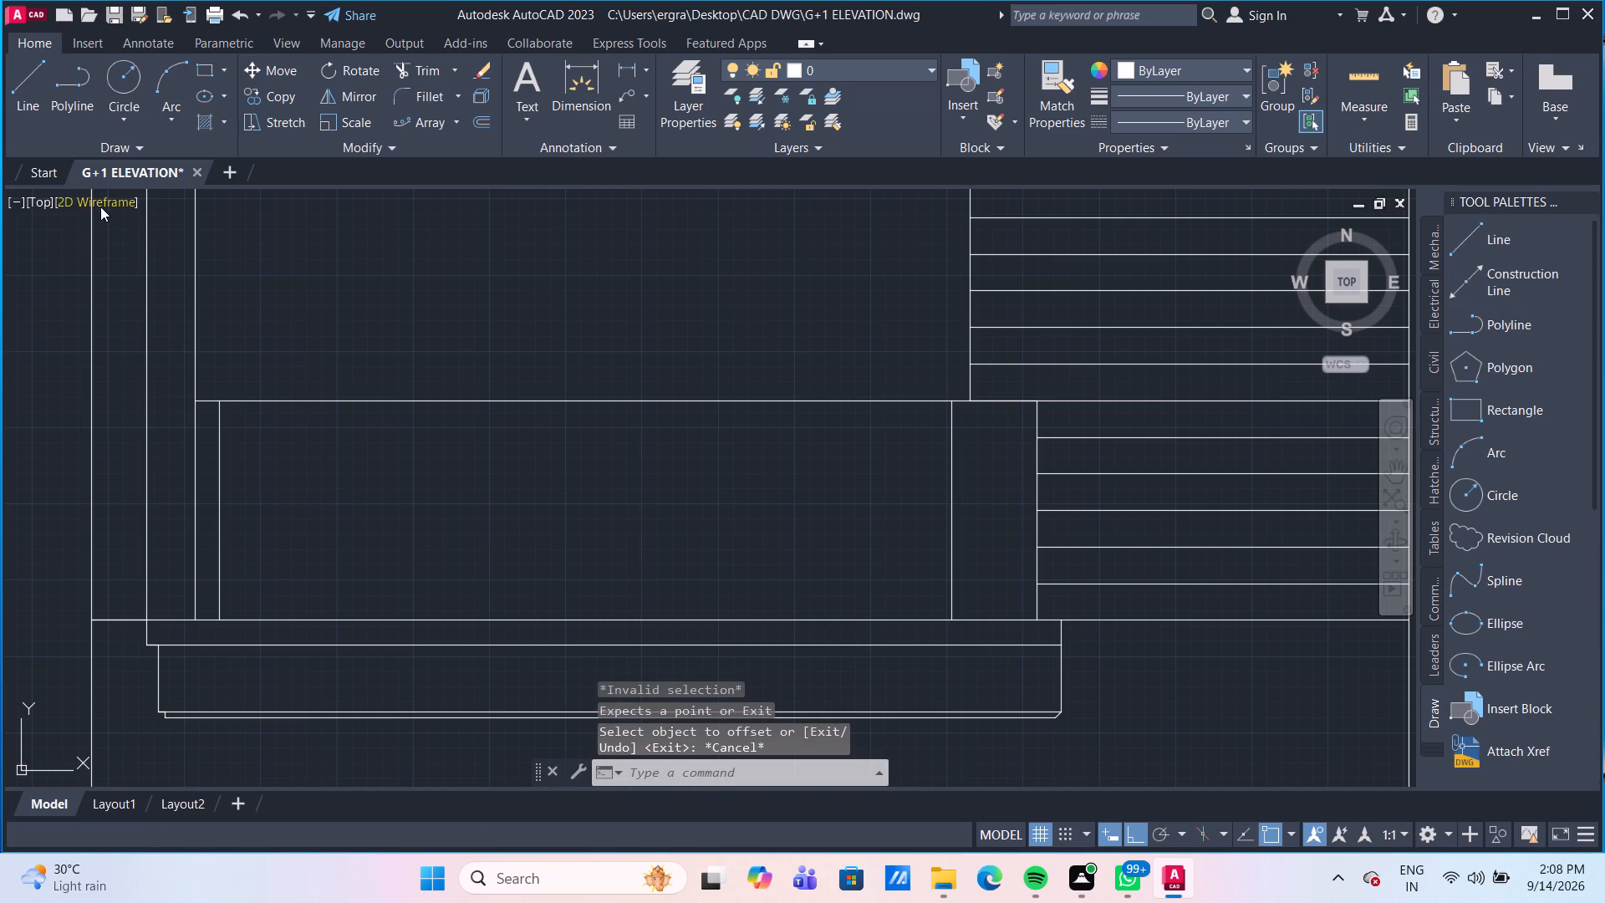
Offset the two railing verticals spaced 10' apart inward by 2" each to form the end posts.
{"action": "key", "text": "o"}
{"action": "key", "text": "Return"}
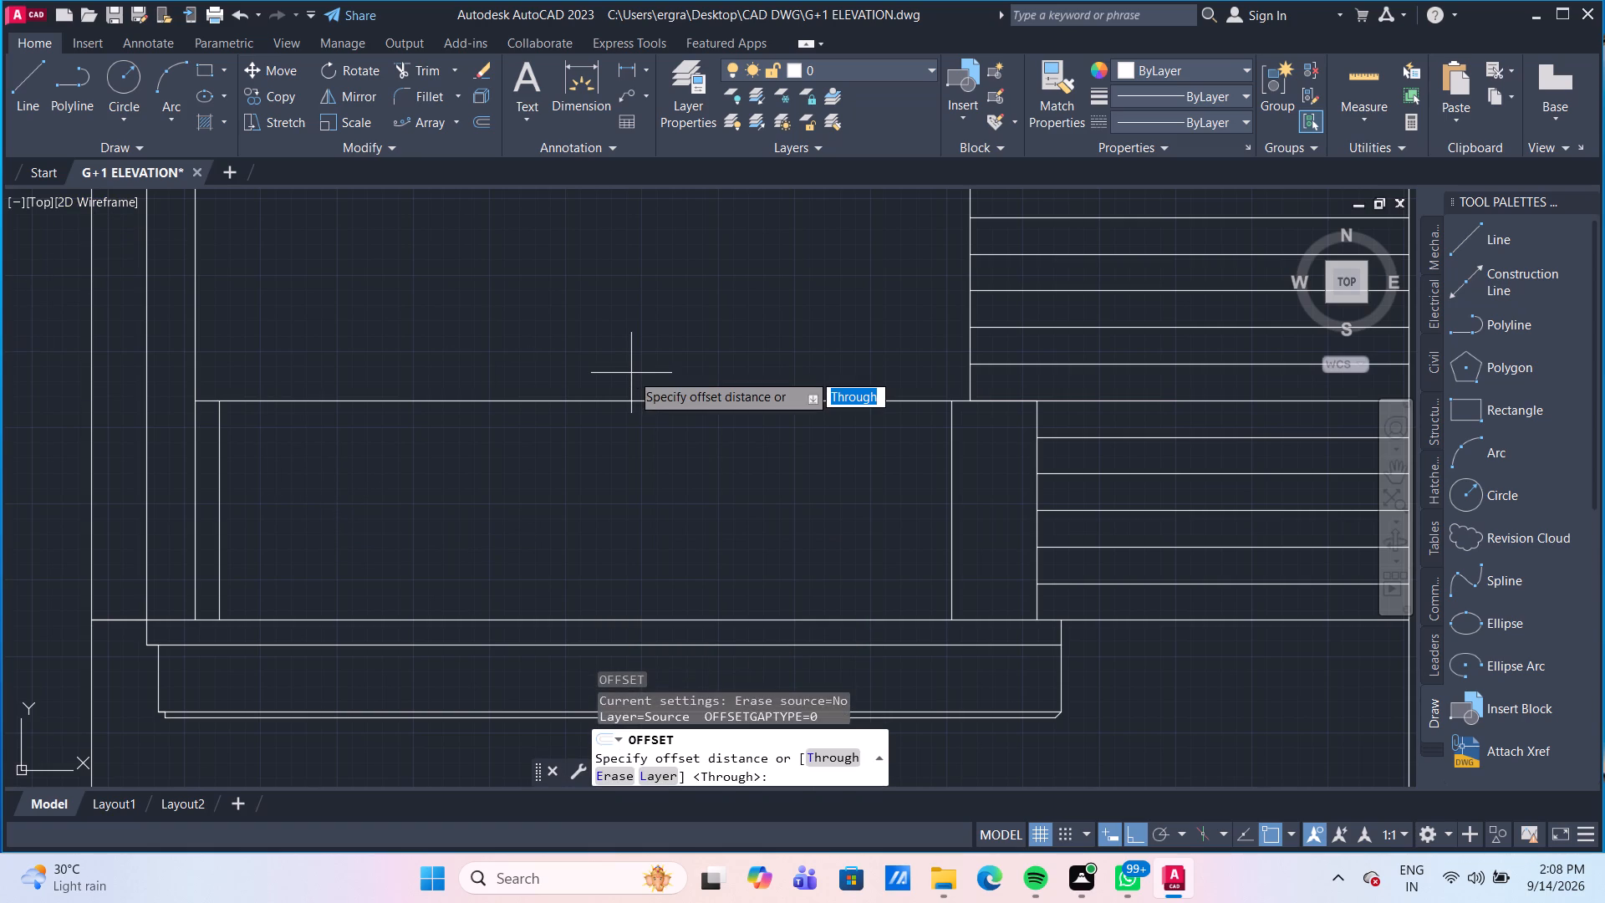
{"action": "key", "text": "Return"}
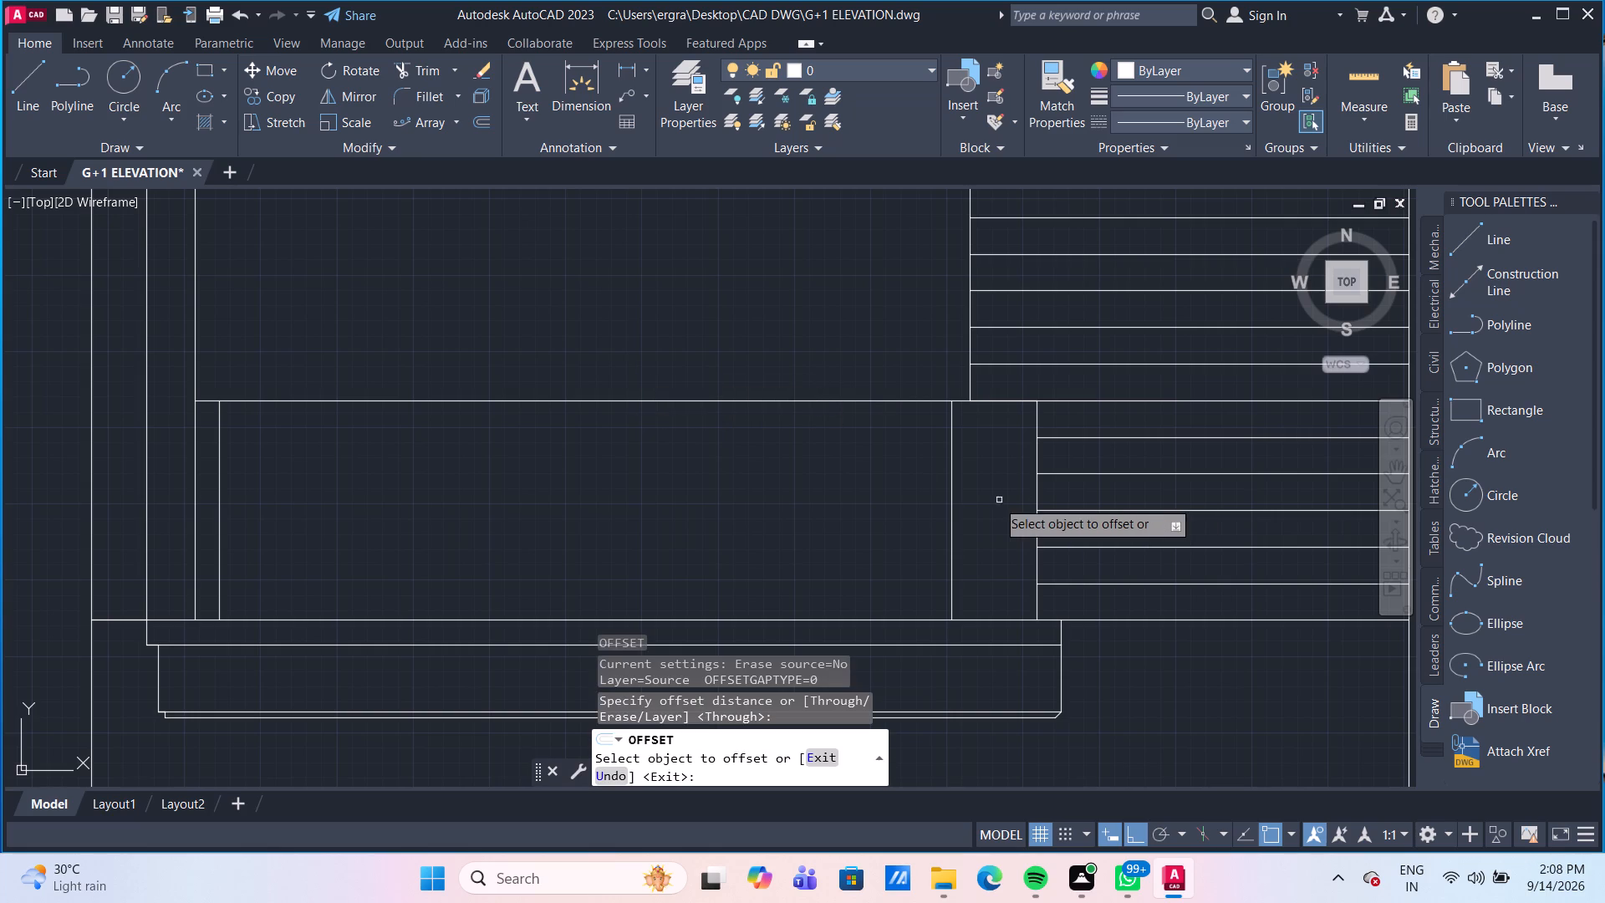
{"action": "left_click", "coordinate": [952, 492]}
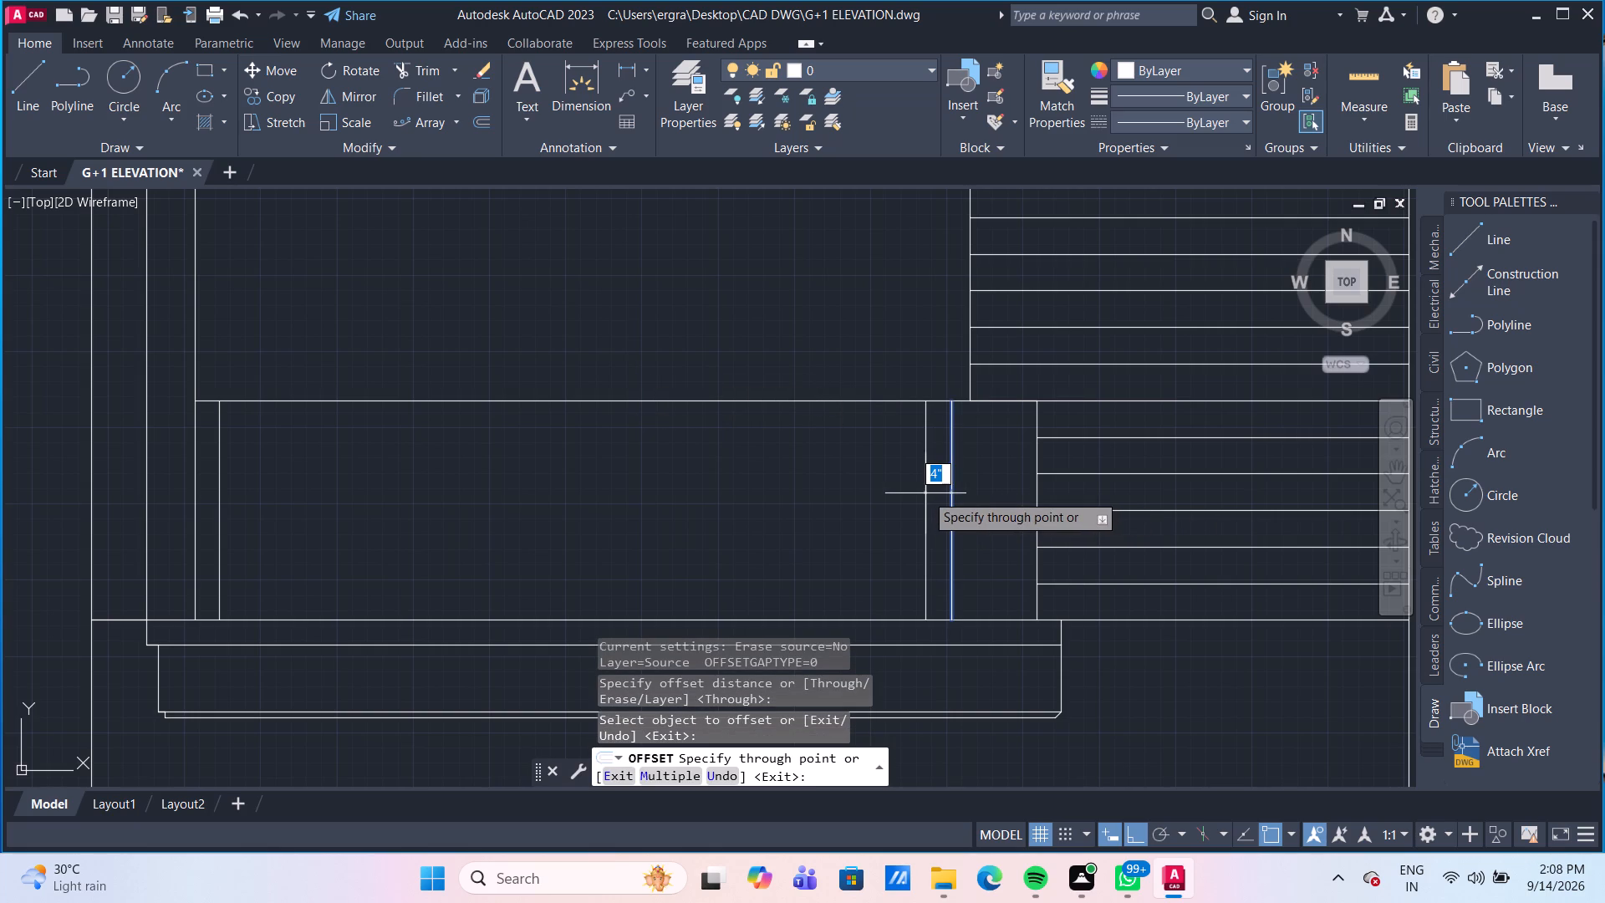
{"action": "type", "text": "2\""}
{"action": "key", "text": "Return"}
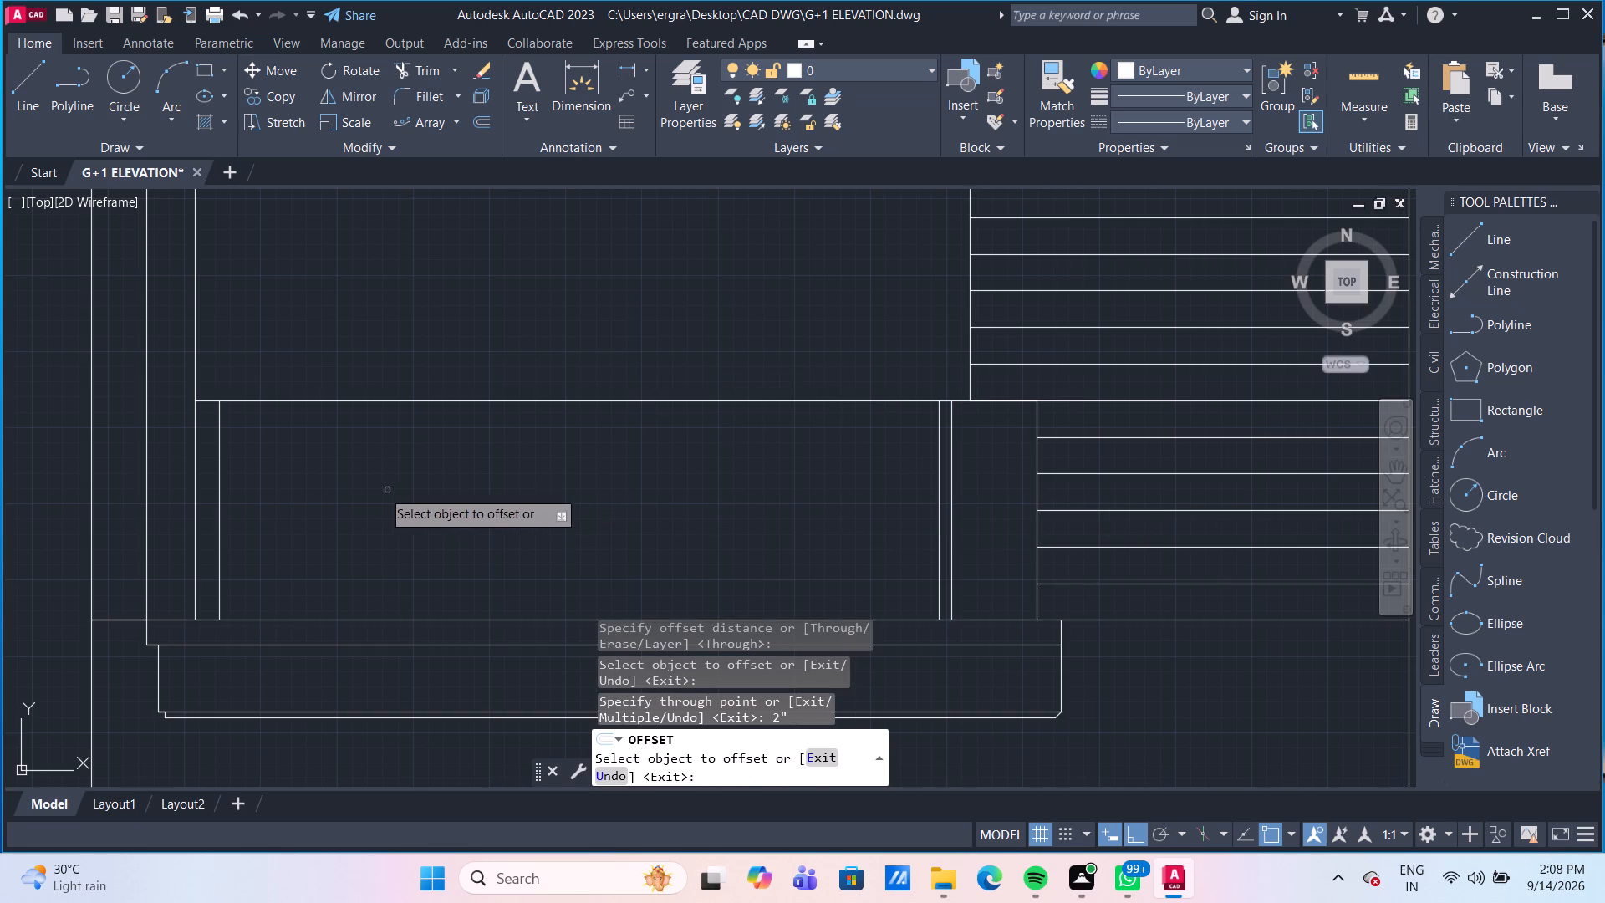
{"action": "left_click", "coordinate": [218, 489]}
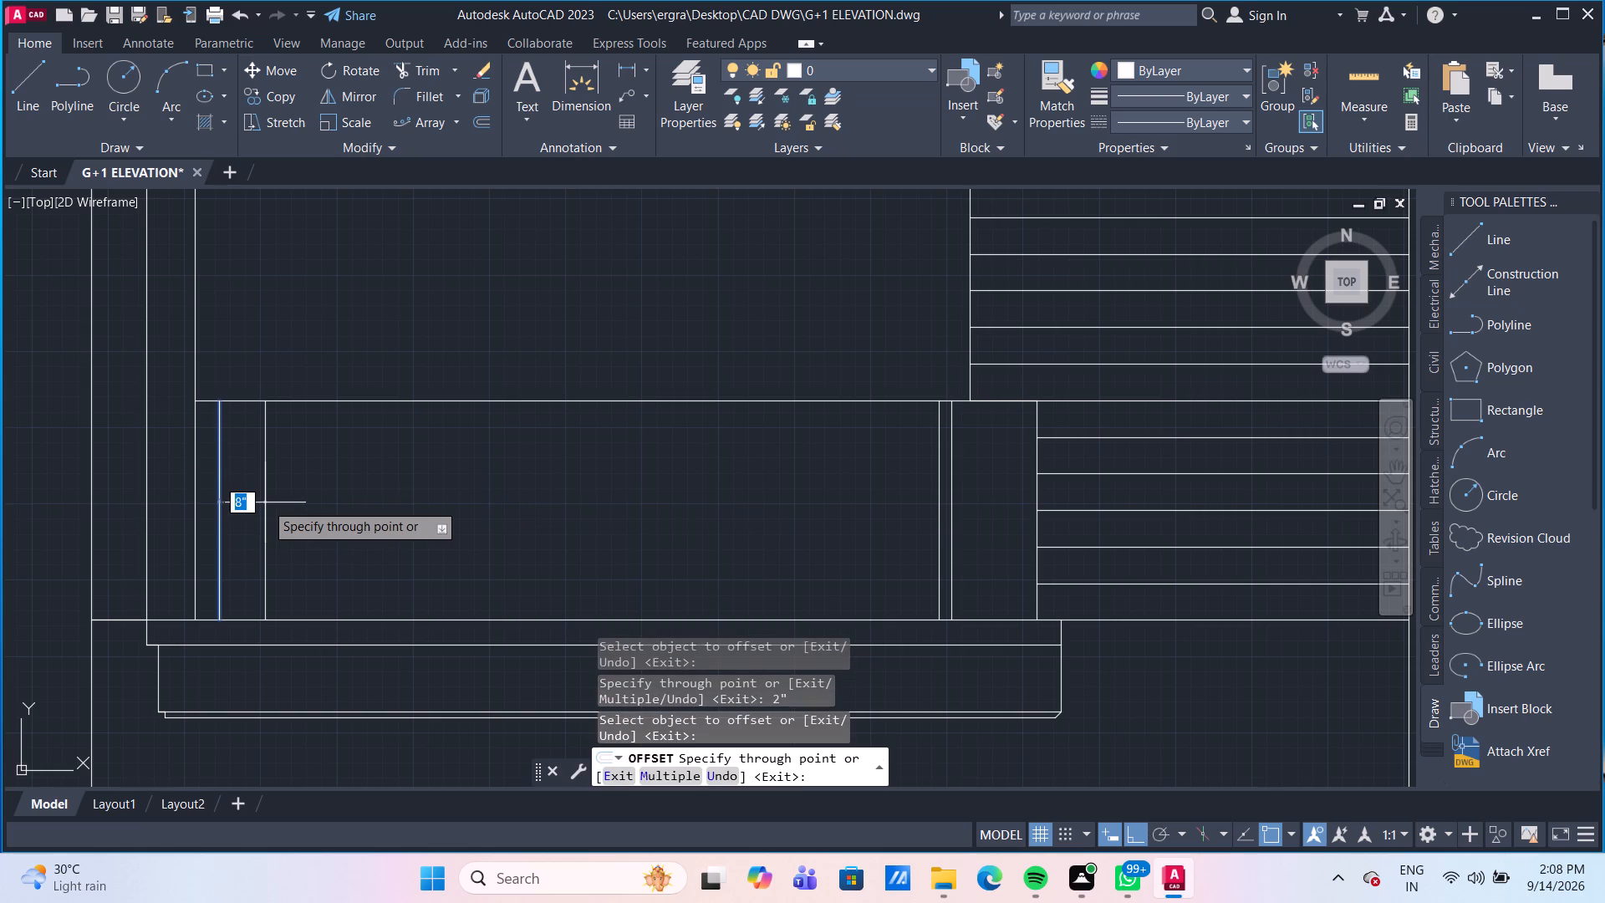
{"action": "type", "text": "2\""}
{"action": "key", "text": "Return"}
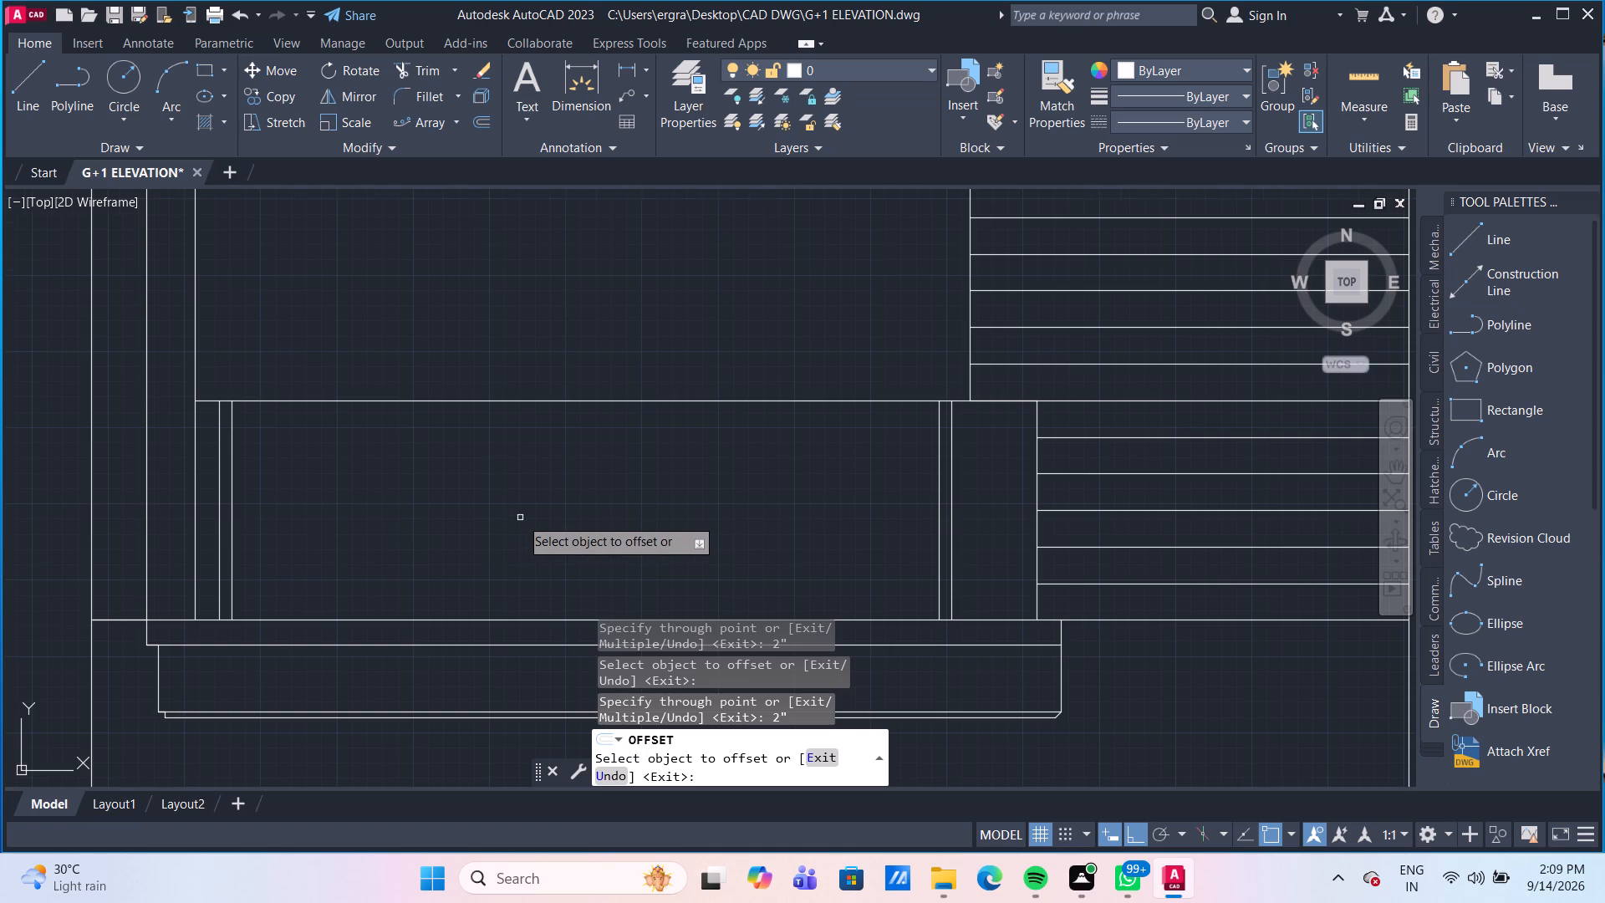
Offset the railing's top line 4" downward, and offset that new line another 2" downward to form the rails.
{"action": "scroll", "coordinate": [520, 518], "scroll_direction": "down", "scroll_amount": 2}
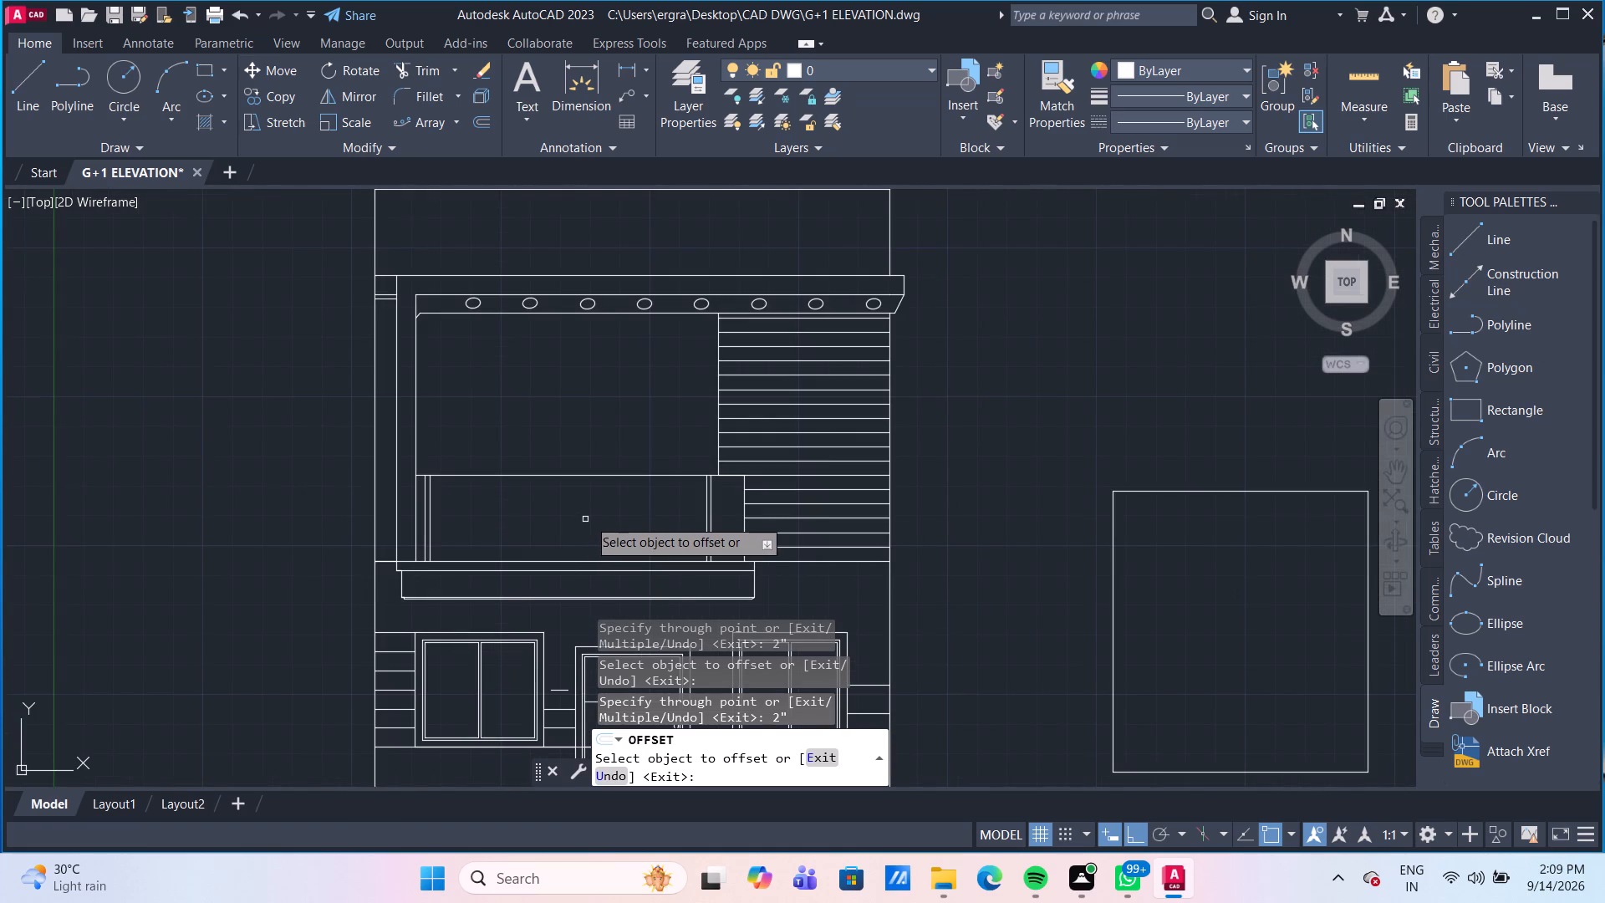
{"action": "scroll", "coordinate": [588, 518], "scroll_direction": "down", "scroll_amount": 1}
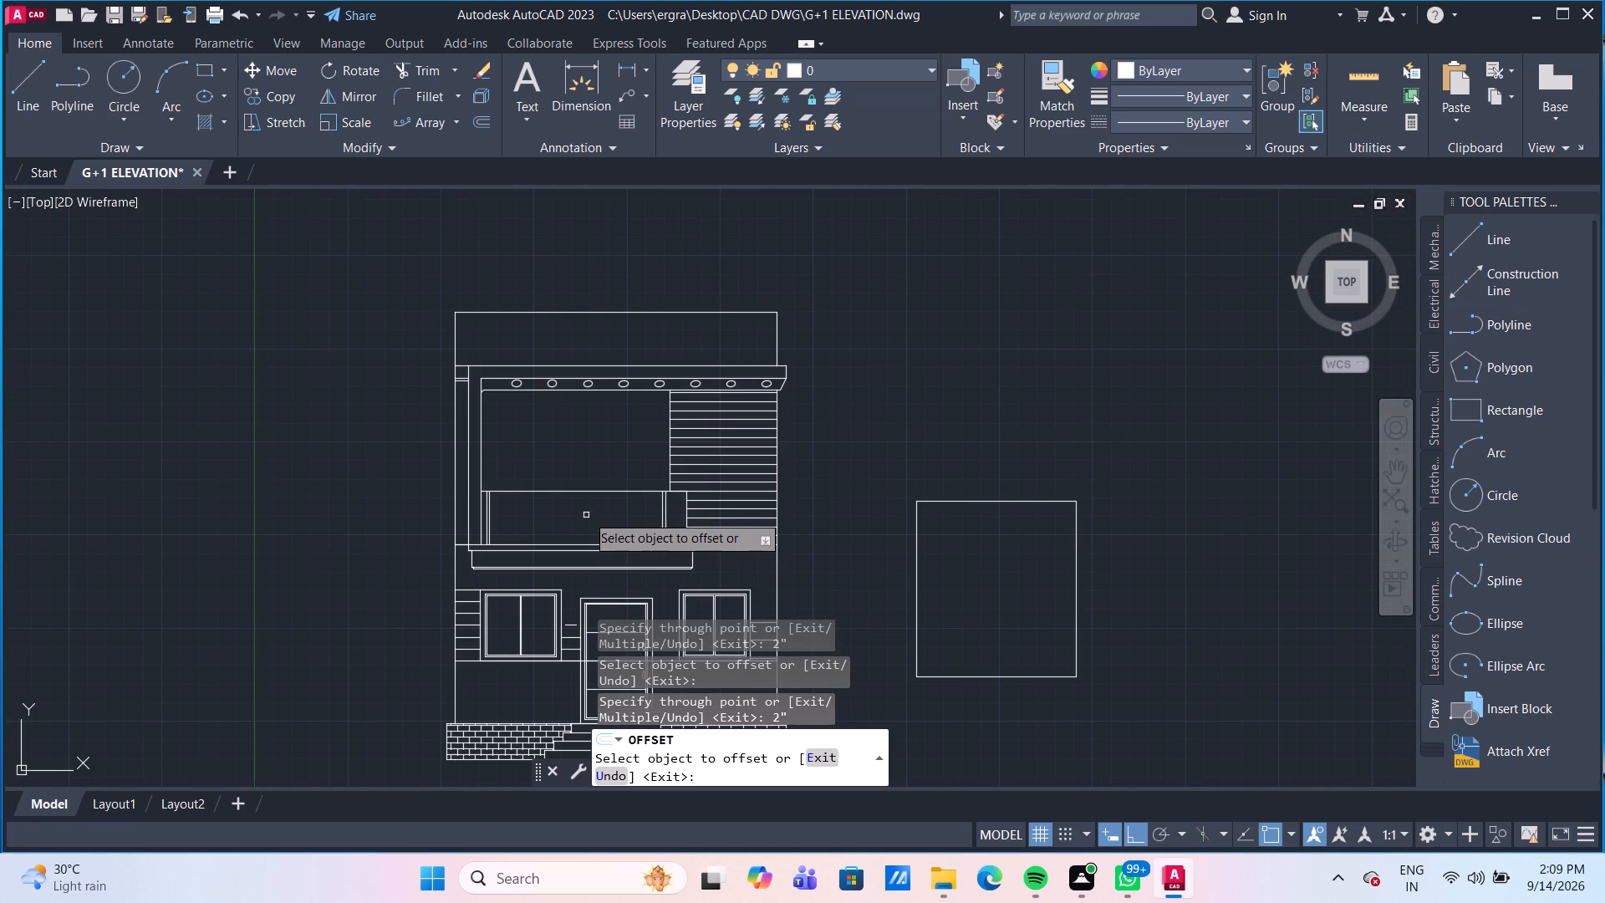
{"action": "left_click", "coordinate": [588, 492]}
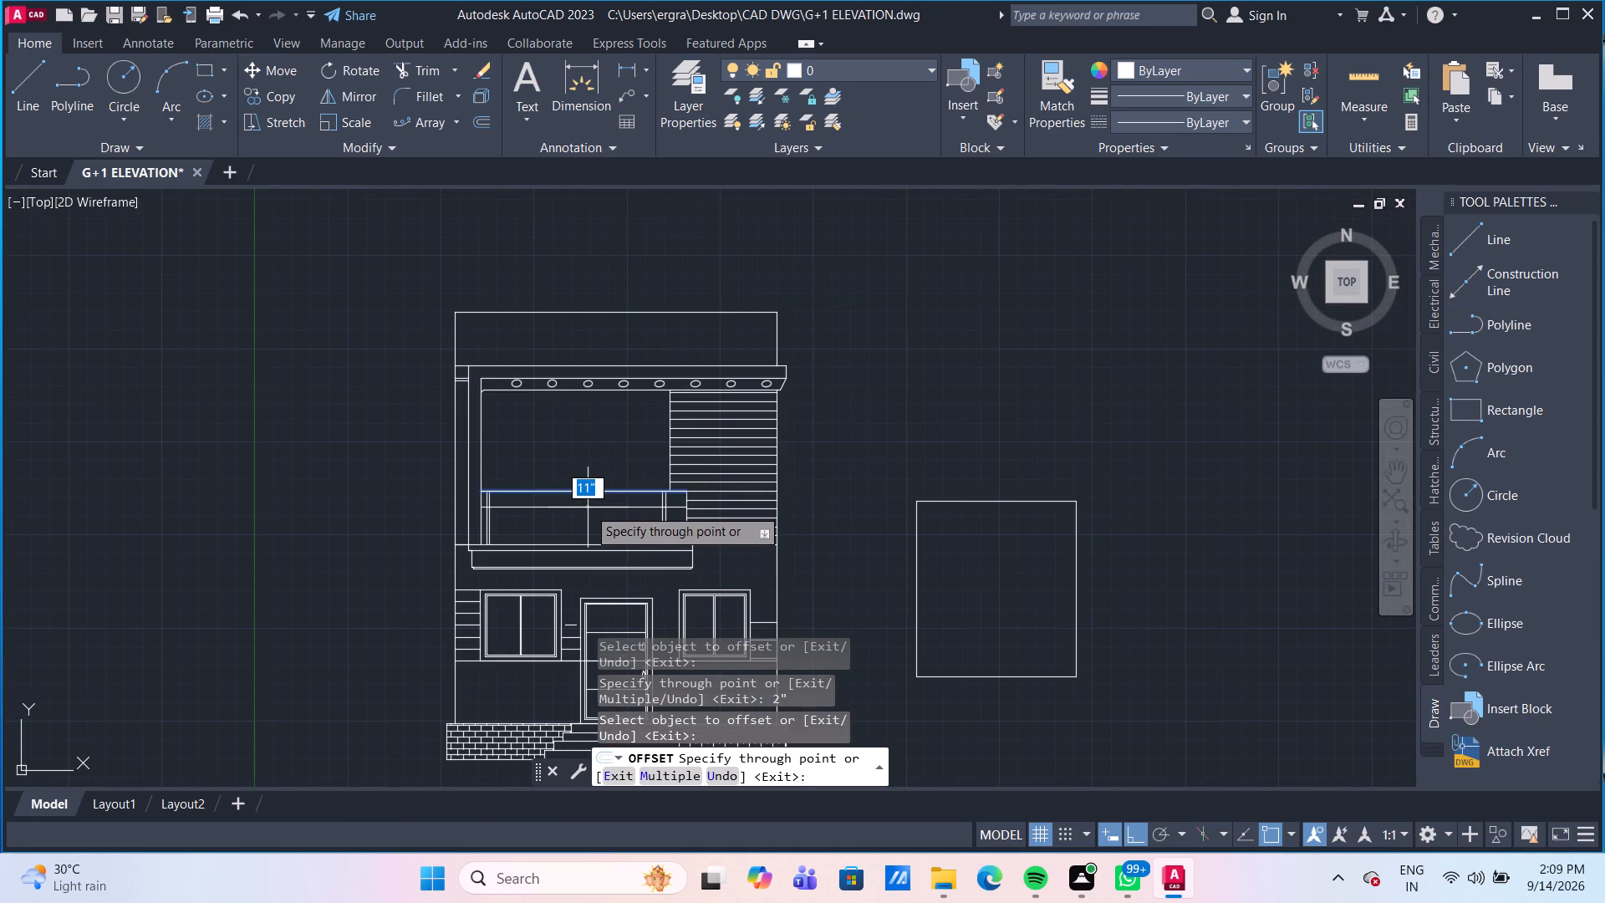
{"action": "scroll", "coordinate": [588, 508], "scroll_direction": "up", "scroll_amount": 2}
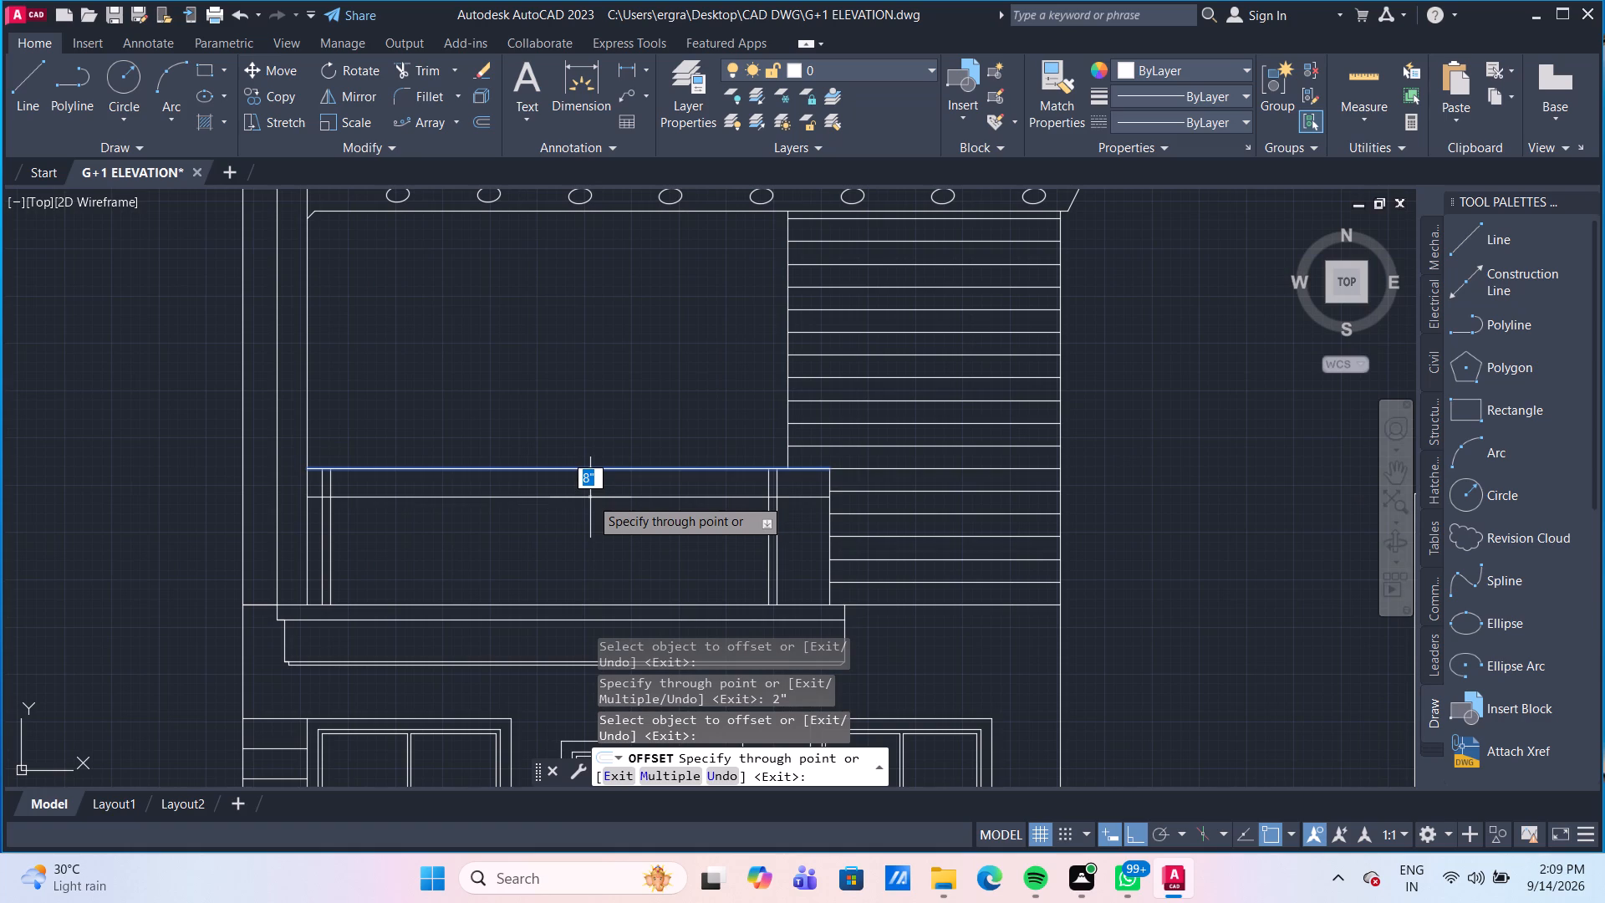
{"action": "type", "text": "4\""}
{"action": "key", "text": "Return"}
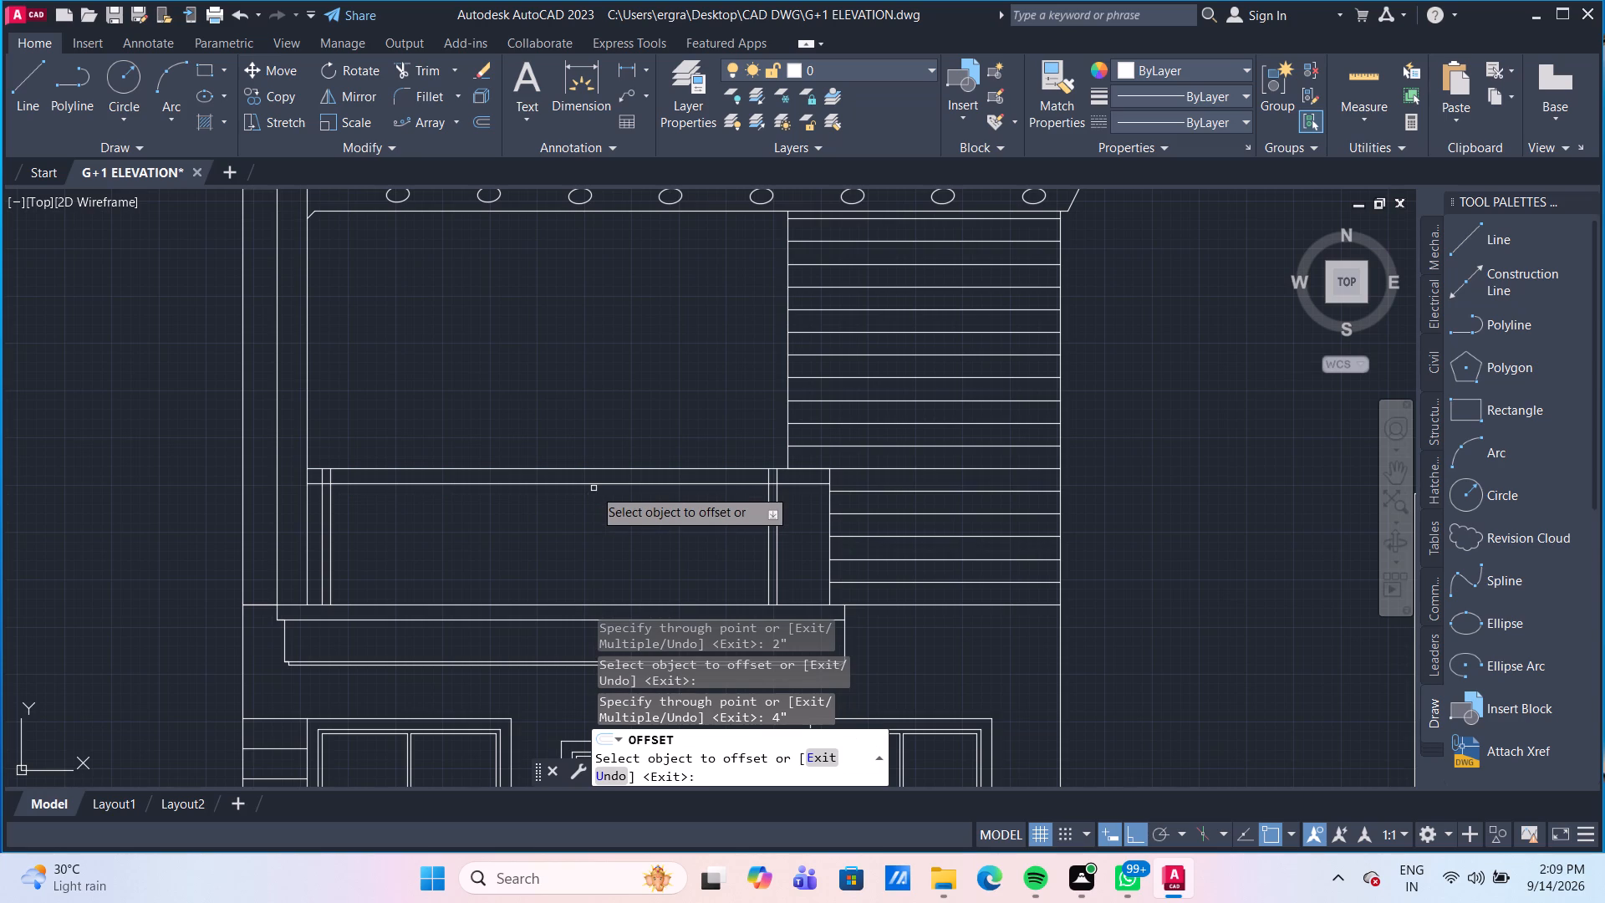
{"action": "left_click", "coordinate": [594, 484]}
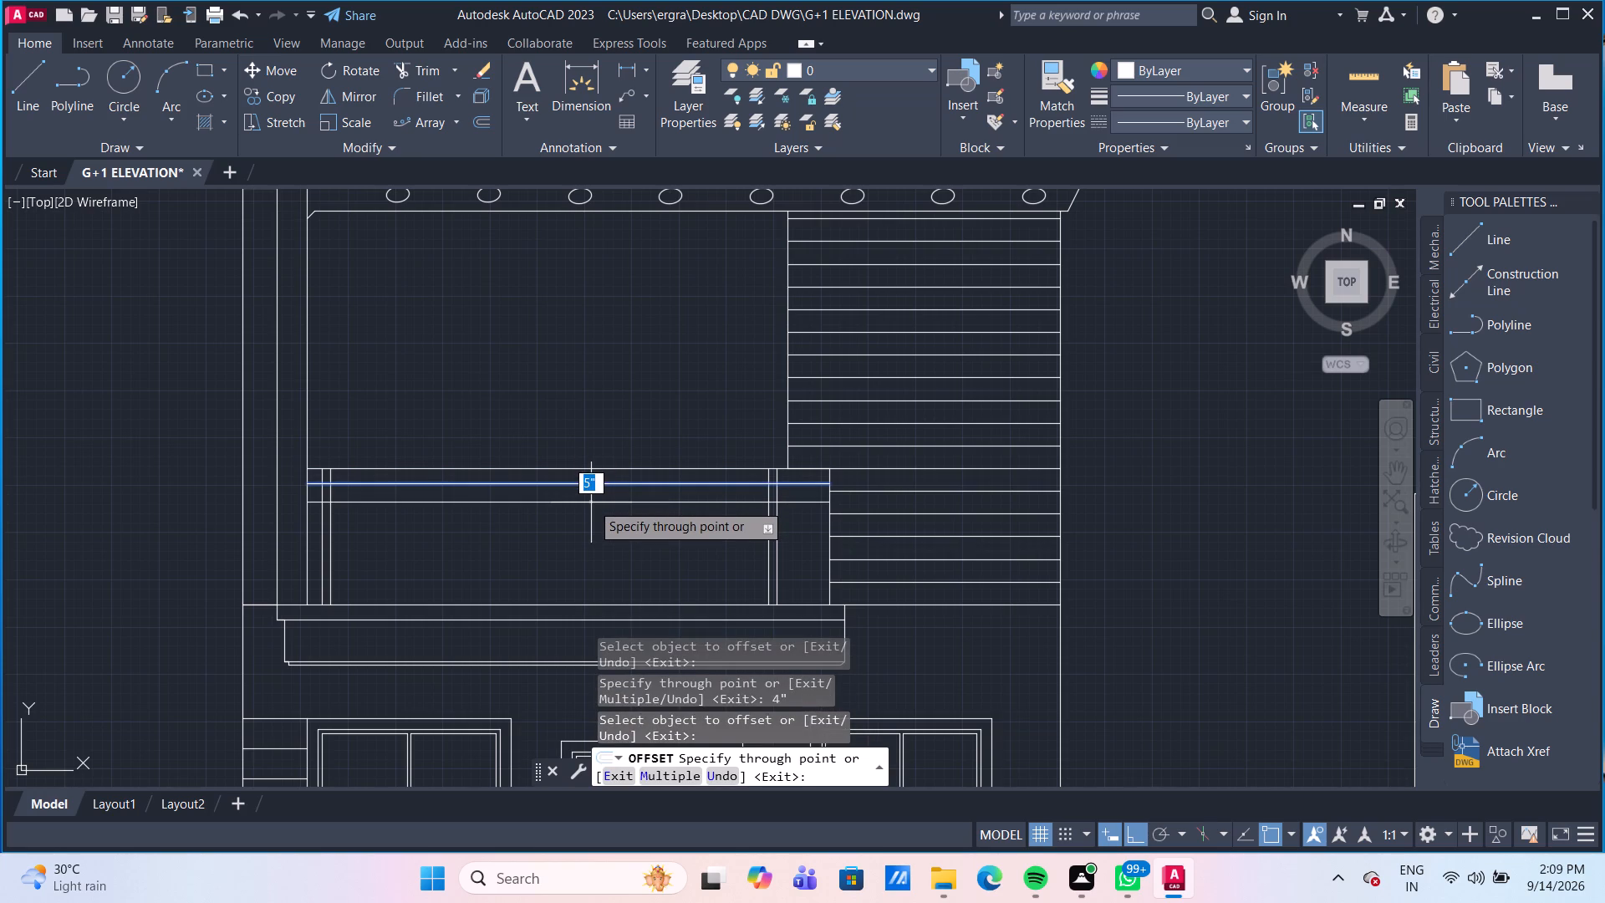
{"action": "type", "text": "2\""}
{"action": "key", "text": "Return"}
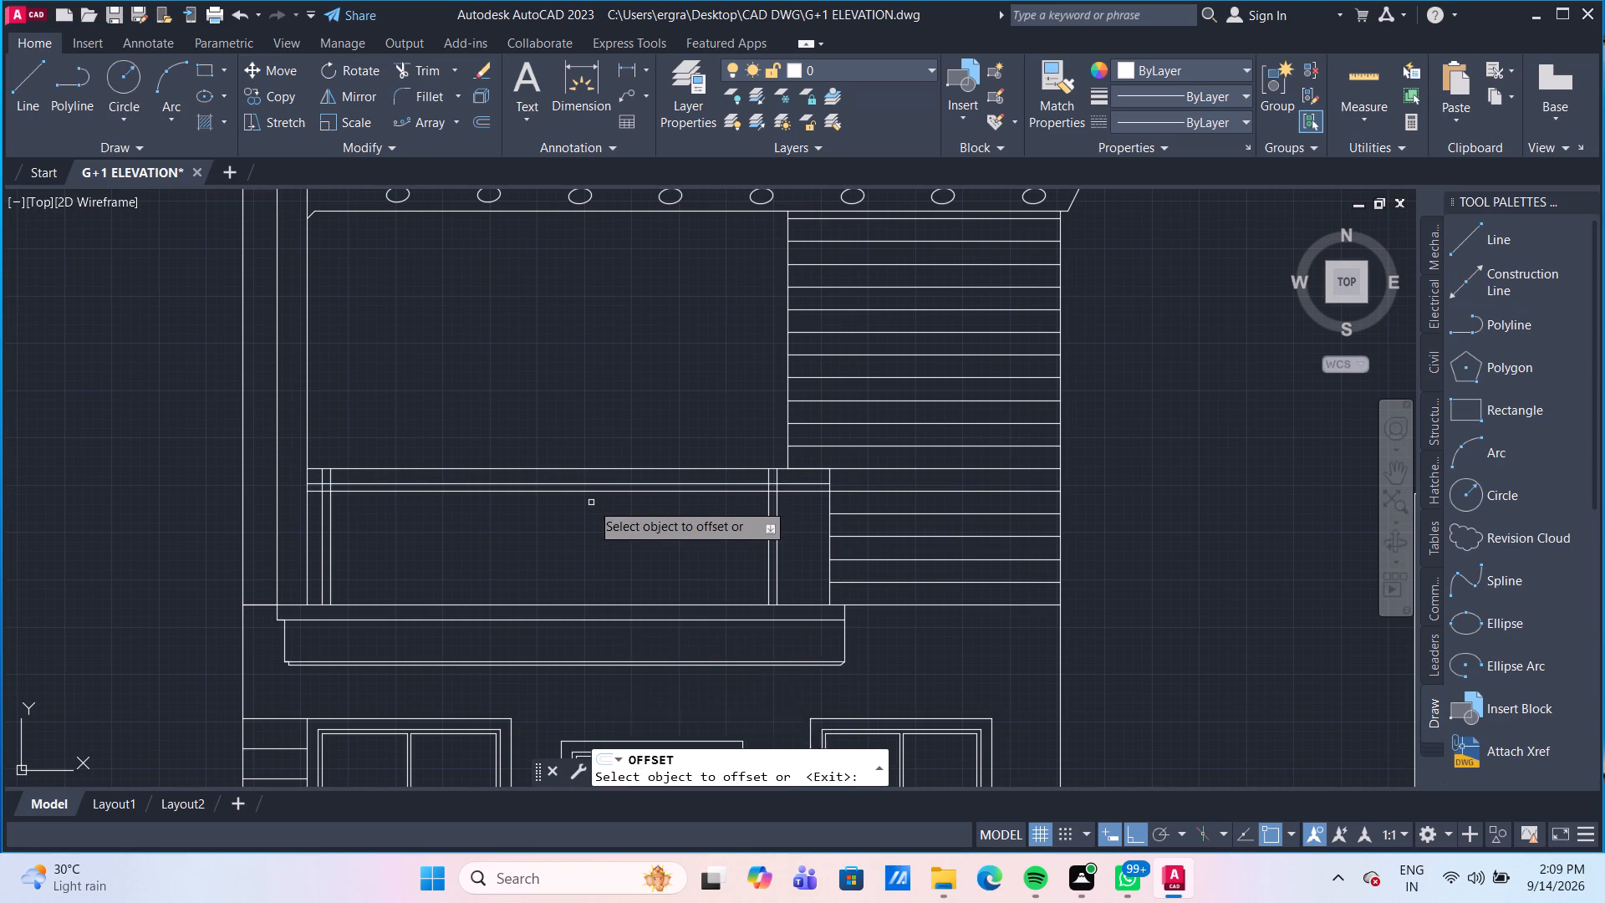
{"action": "key", "text": "Escape"}
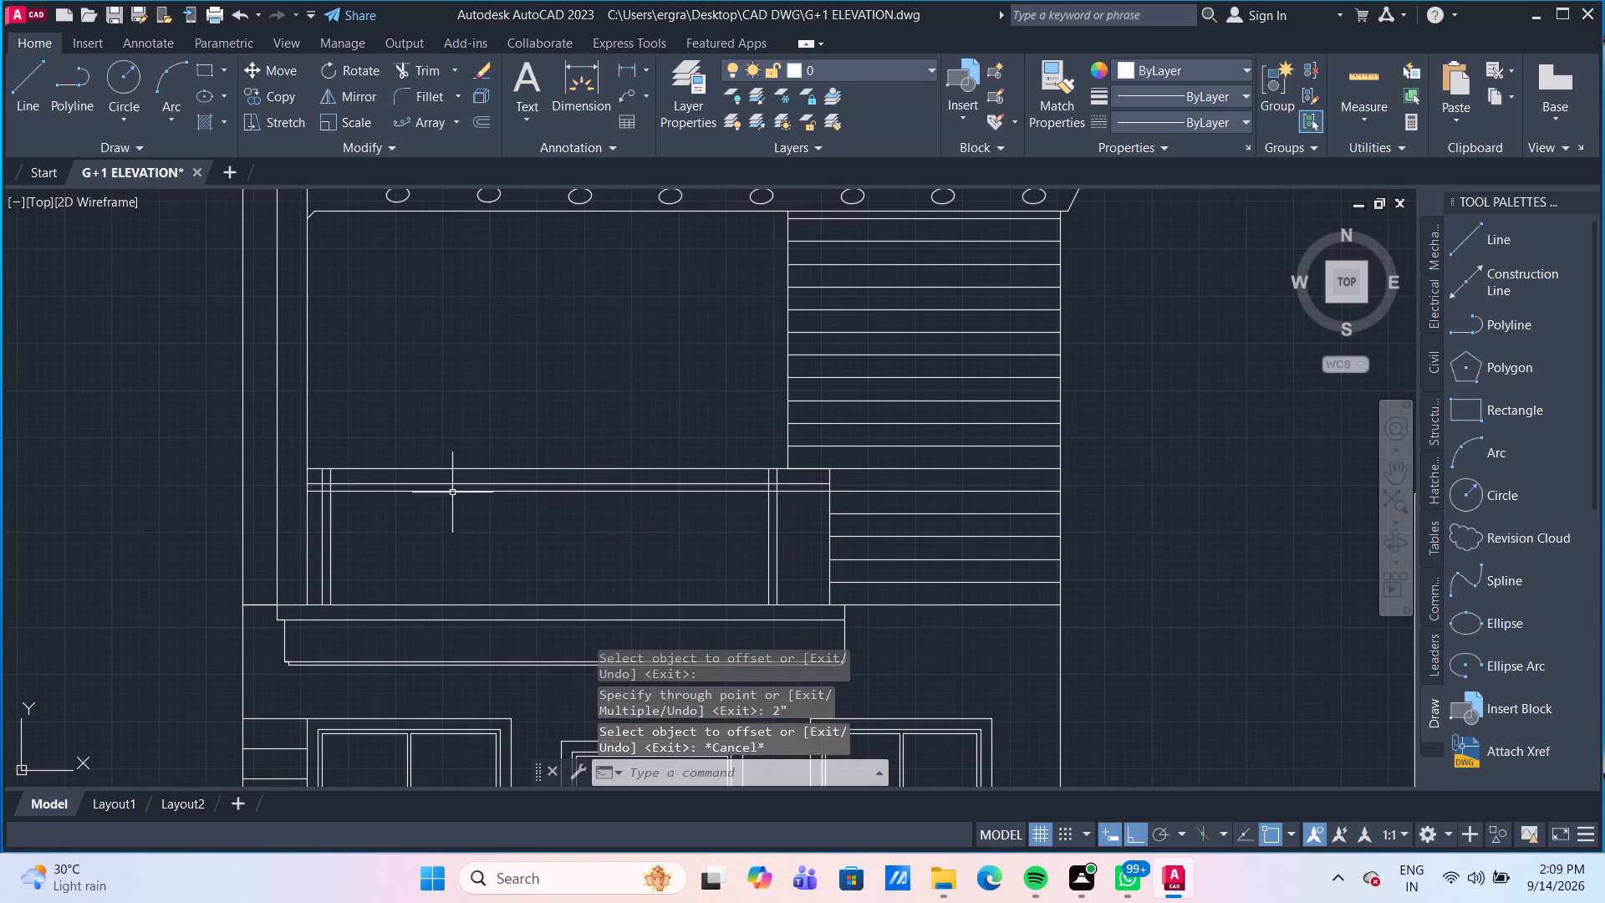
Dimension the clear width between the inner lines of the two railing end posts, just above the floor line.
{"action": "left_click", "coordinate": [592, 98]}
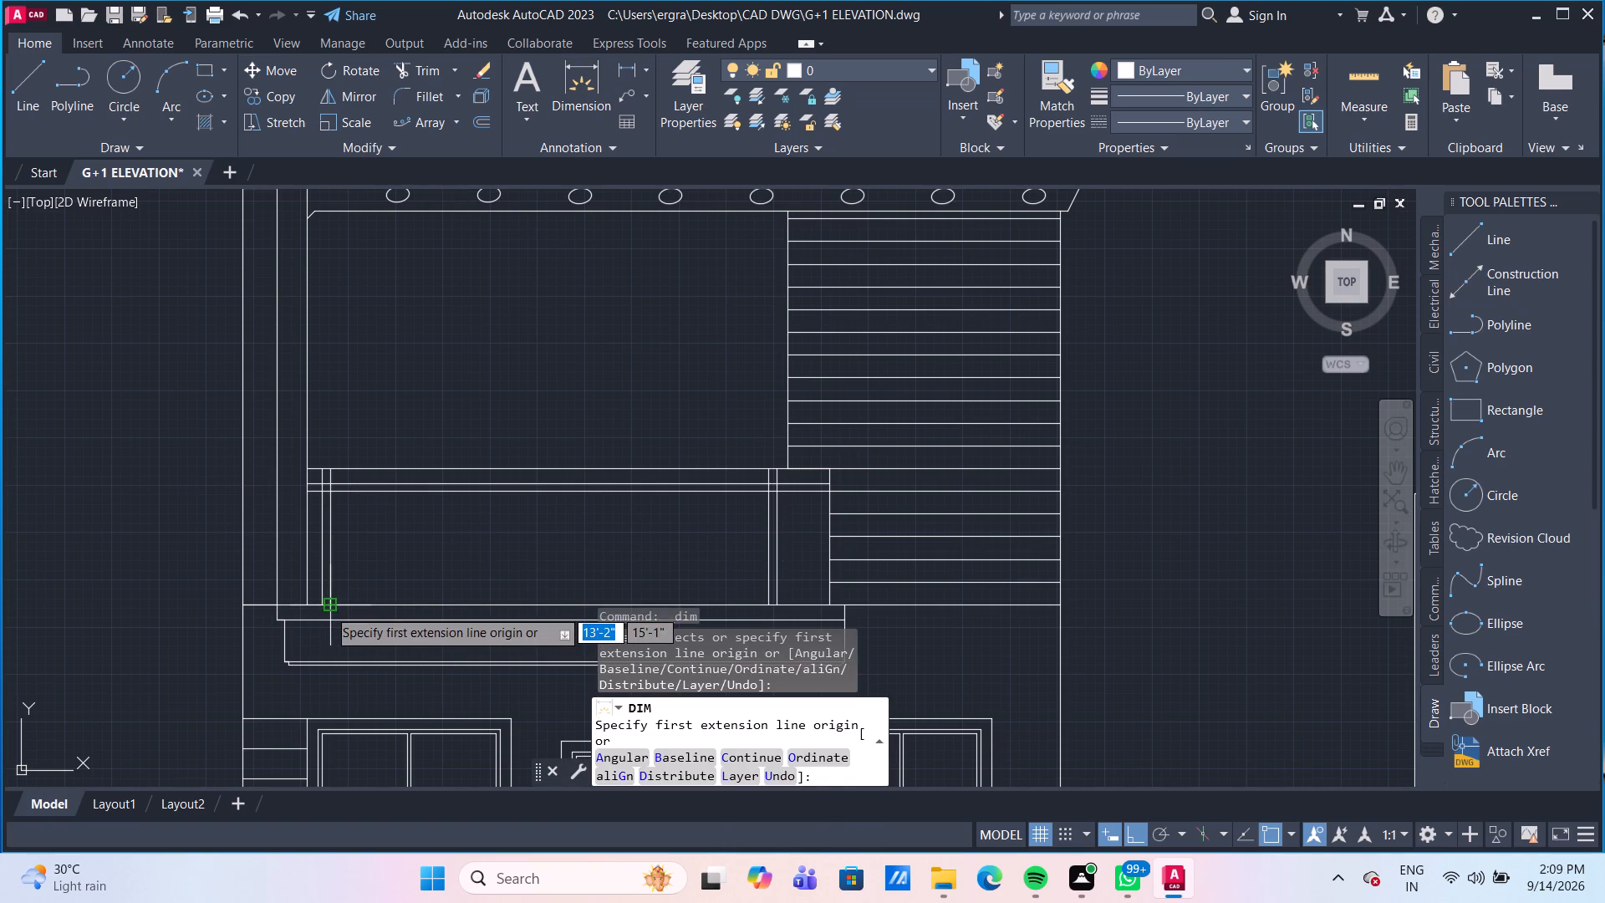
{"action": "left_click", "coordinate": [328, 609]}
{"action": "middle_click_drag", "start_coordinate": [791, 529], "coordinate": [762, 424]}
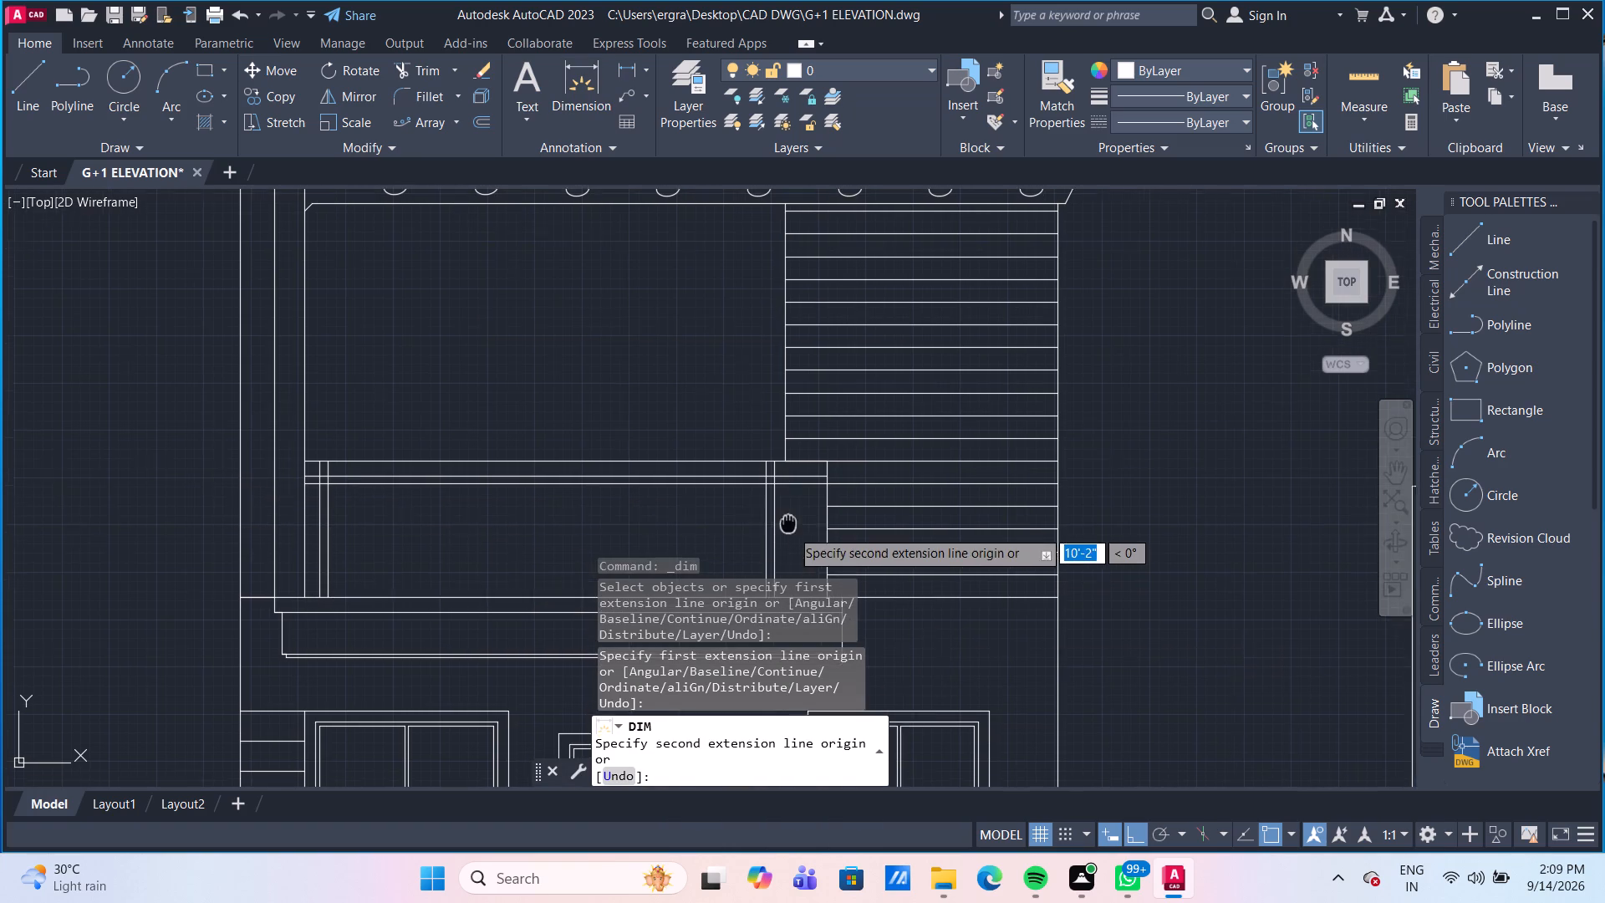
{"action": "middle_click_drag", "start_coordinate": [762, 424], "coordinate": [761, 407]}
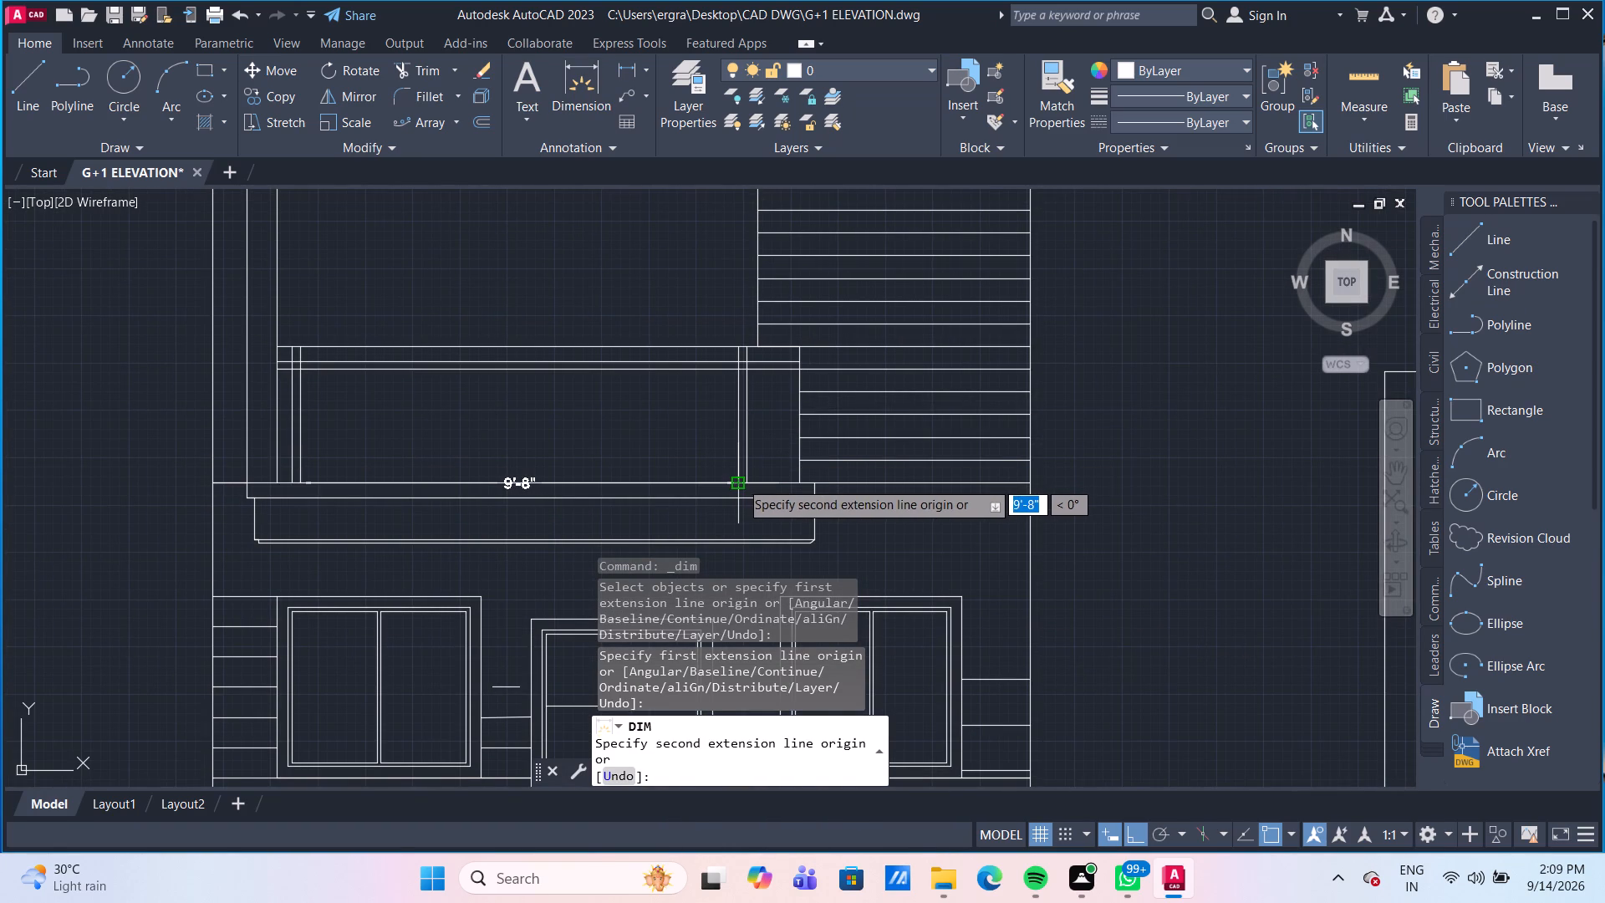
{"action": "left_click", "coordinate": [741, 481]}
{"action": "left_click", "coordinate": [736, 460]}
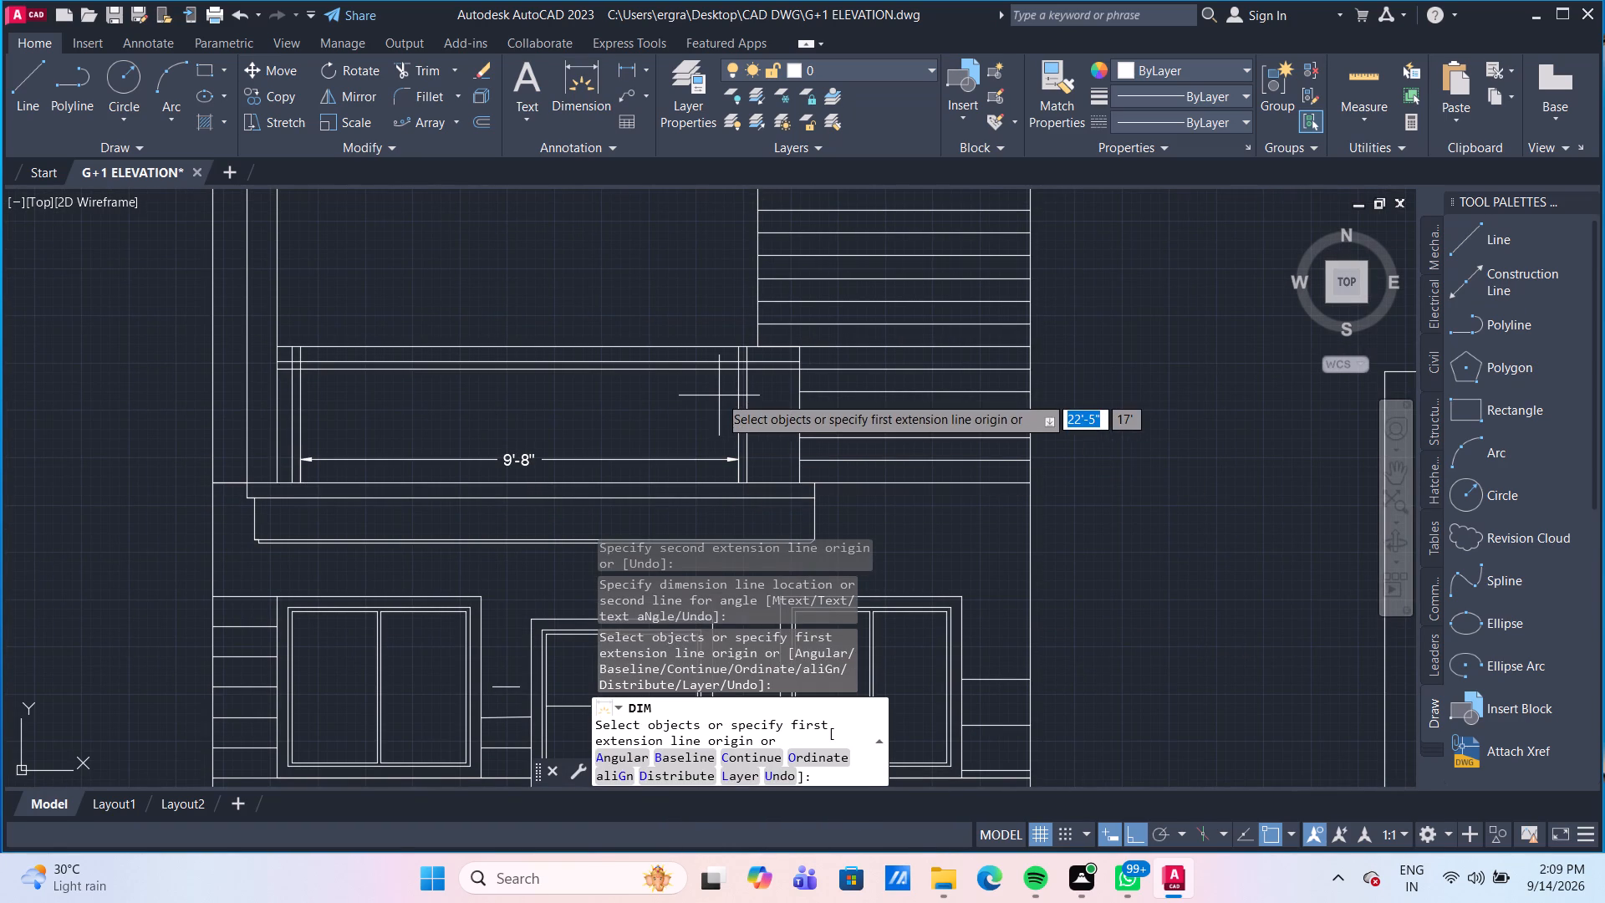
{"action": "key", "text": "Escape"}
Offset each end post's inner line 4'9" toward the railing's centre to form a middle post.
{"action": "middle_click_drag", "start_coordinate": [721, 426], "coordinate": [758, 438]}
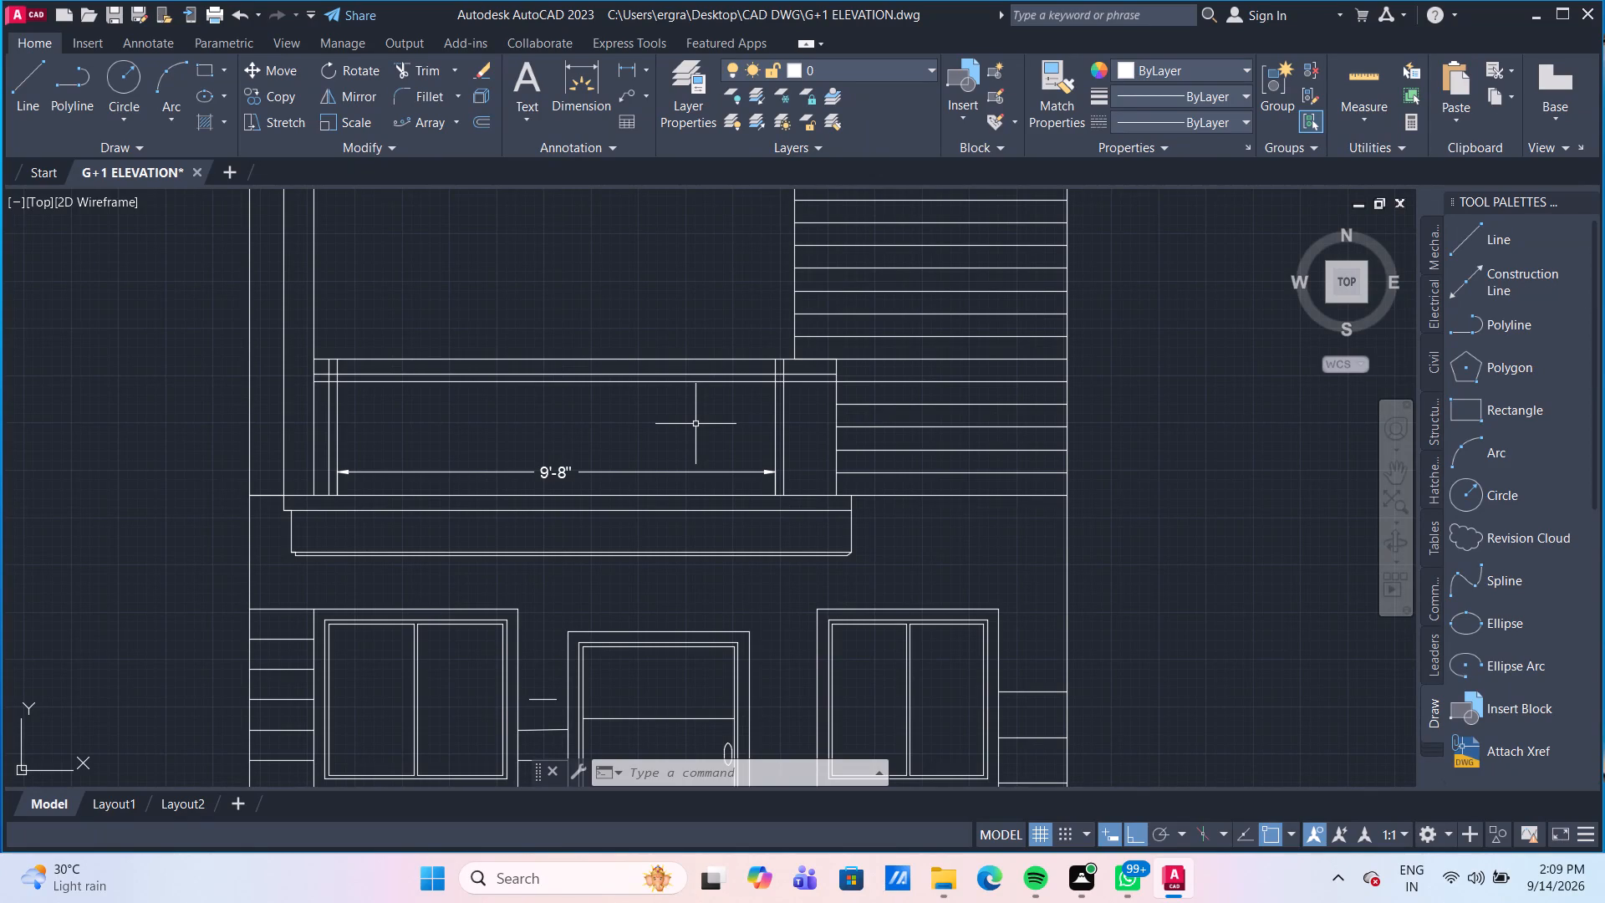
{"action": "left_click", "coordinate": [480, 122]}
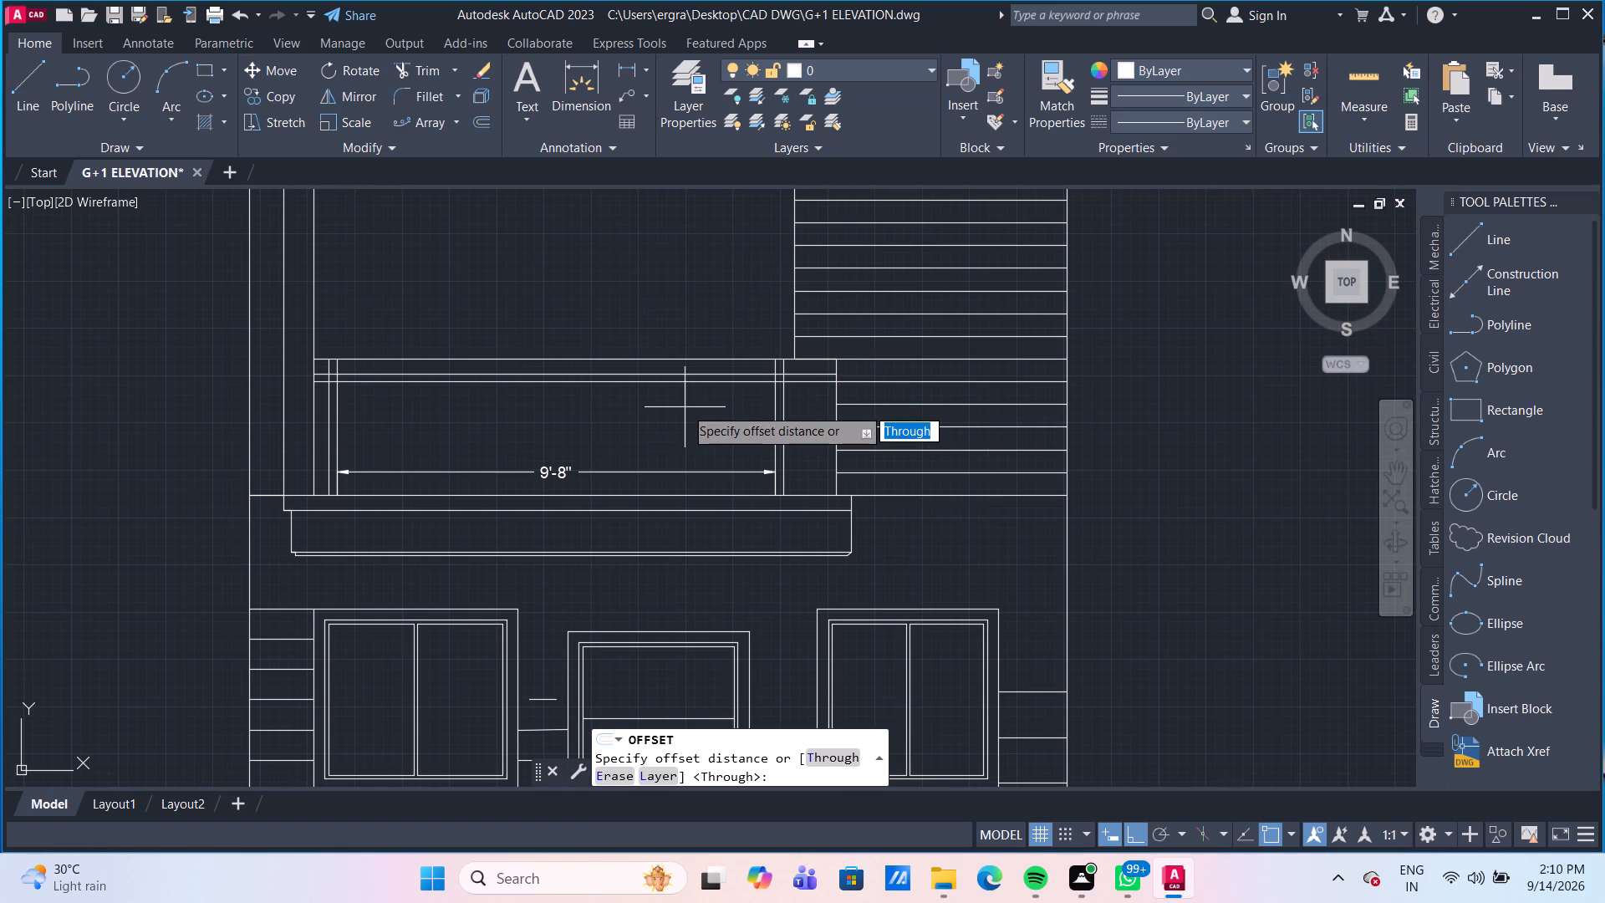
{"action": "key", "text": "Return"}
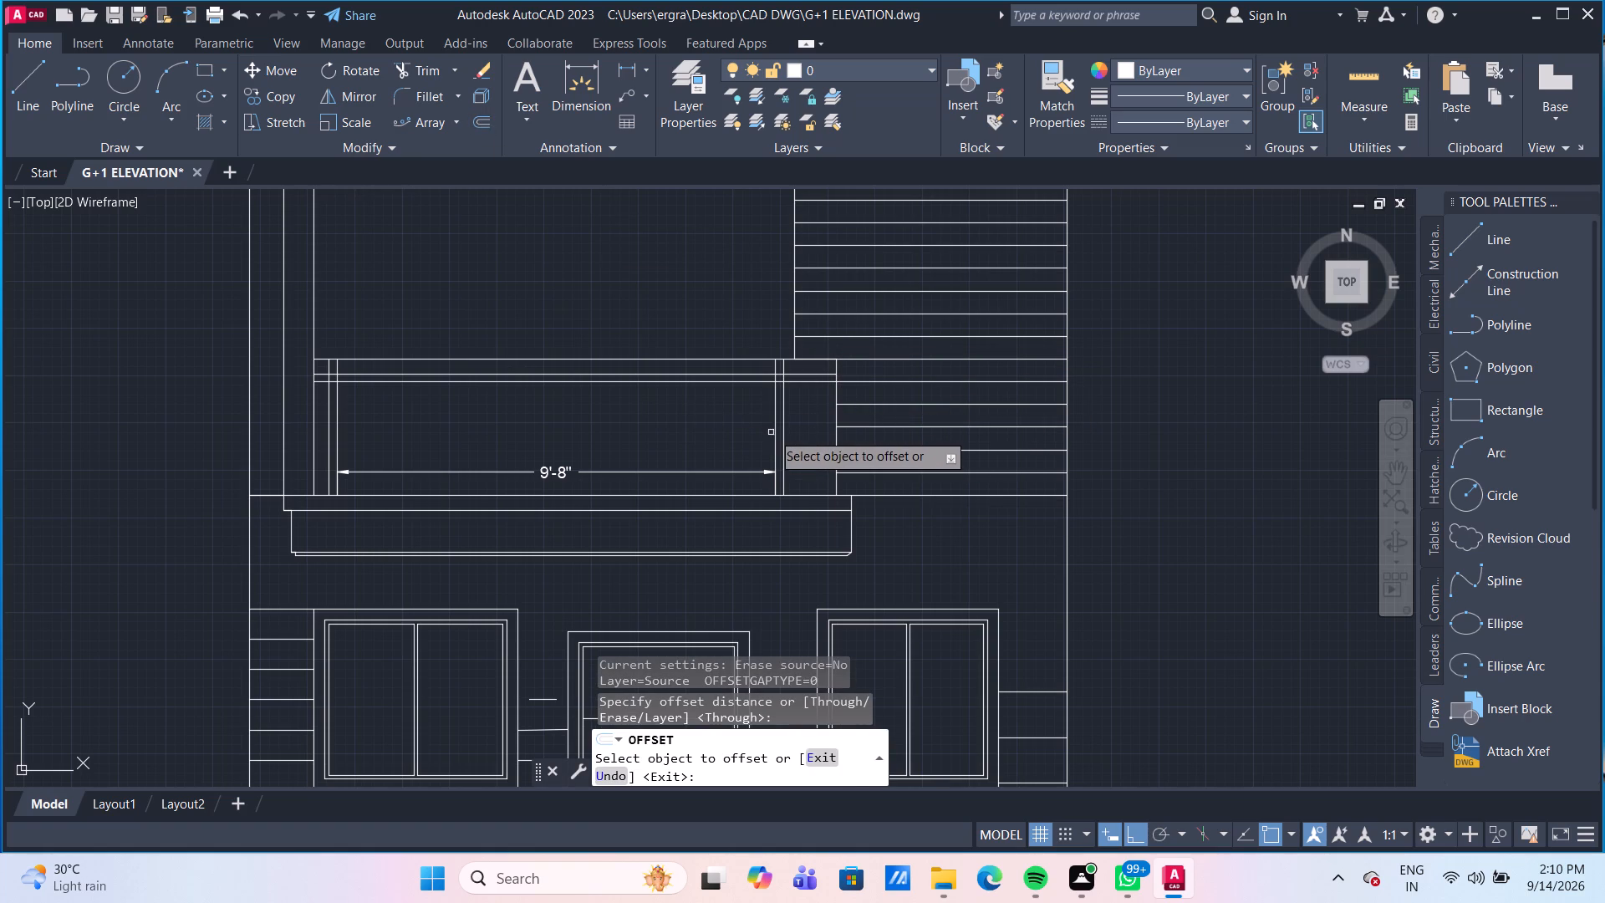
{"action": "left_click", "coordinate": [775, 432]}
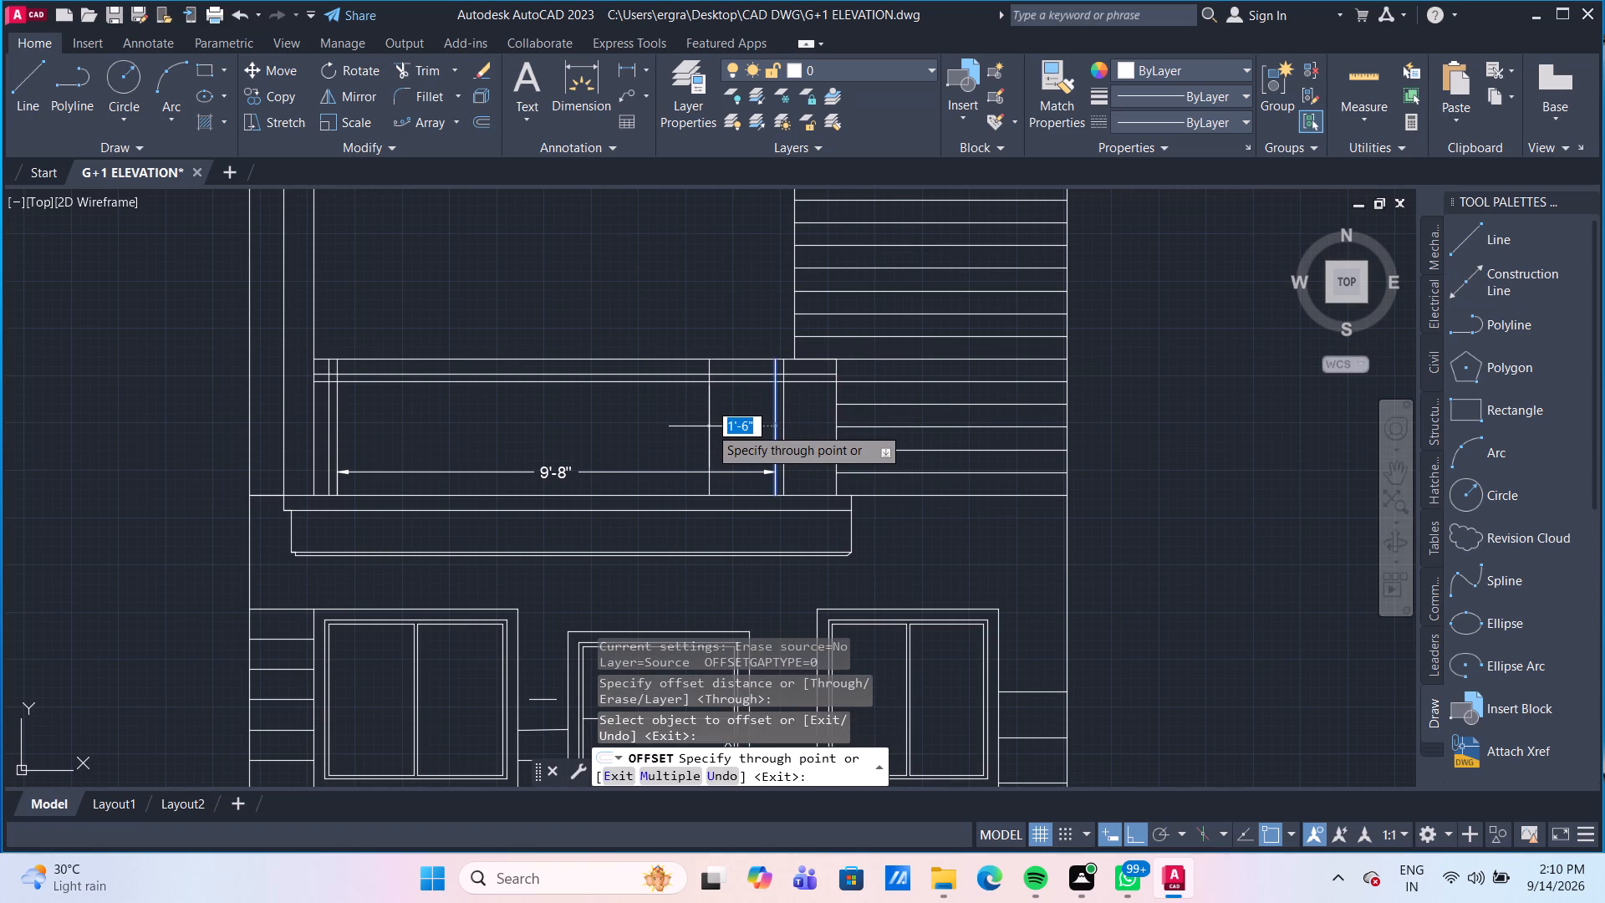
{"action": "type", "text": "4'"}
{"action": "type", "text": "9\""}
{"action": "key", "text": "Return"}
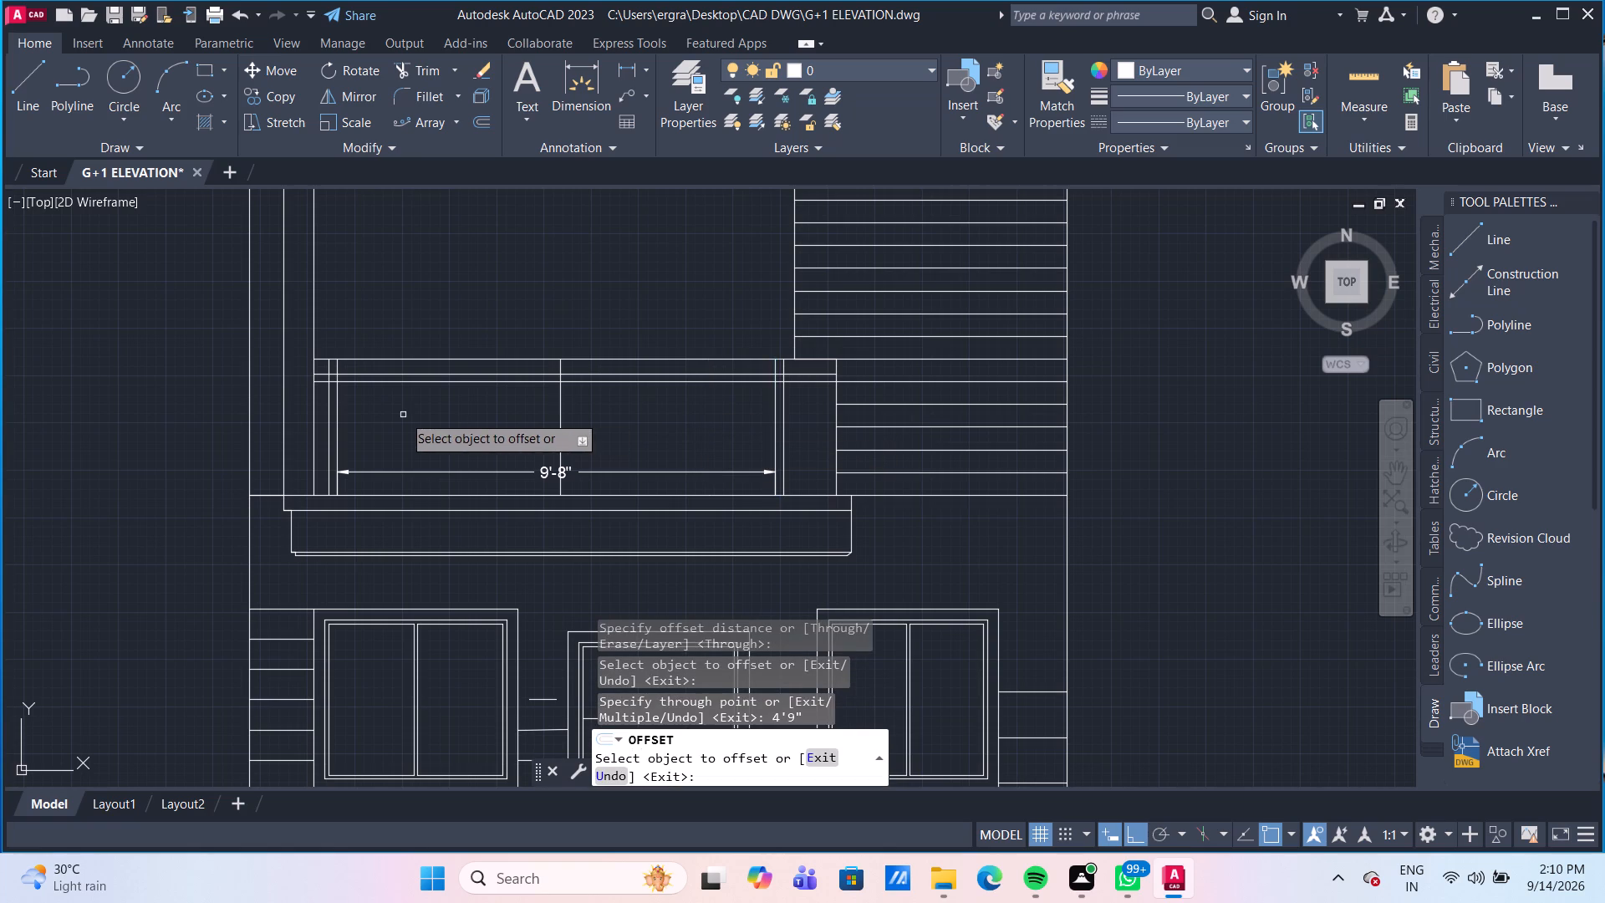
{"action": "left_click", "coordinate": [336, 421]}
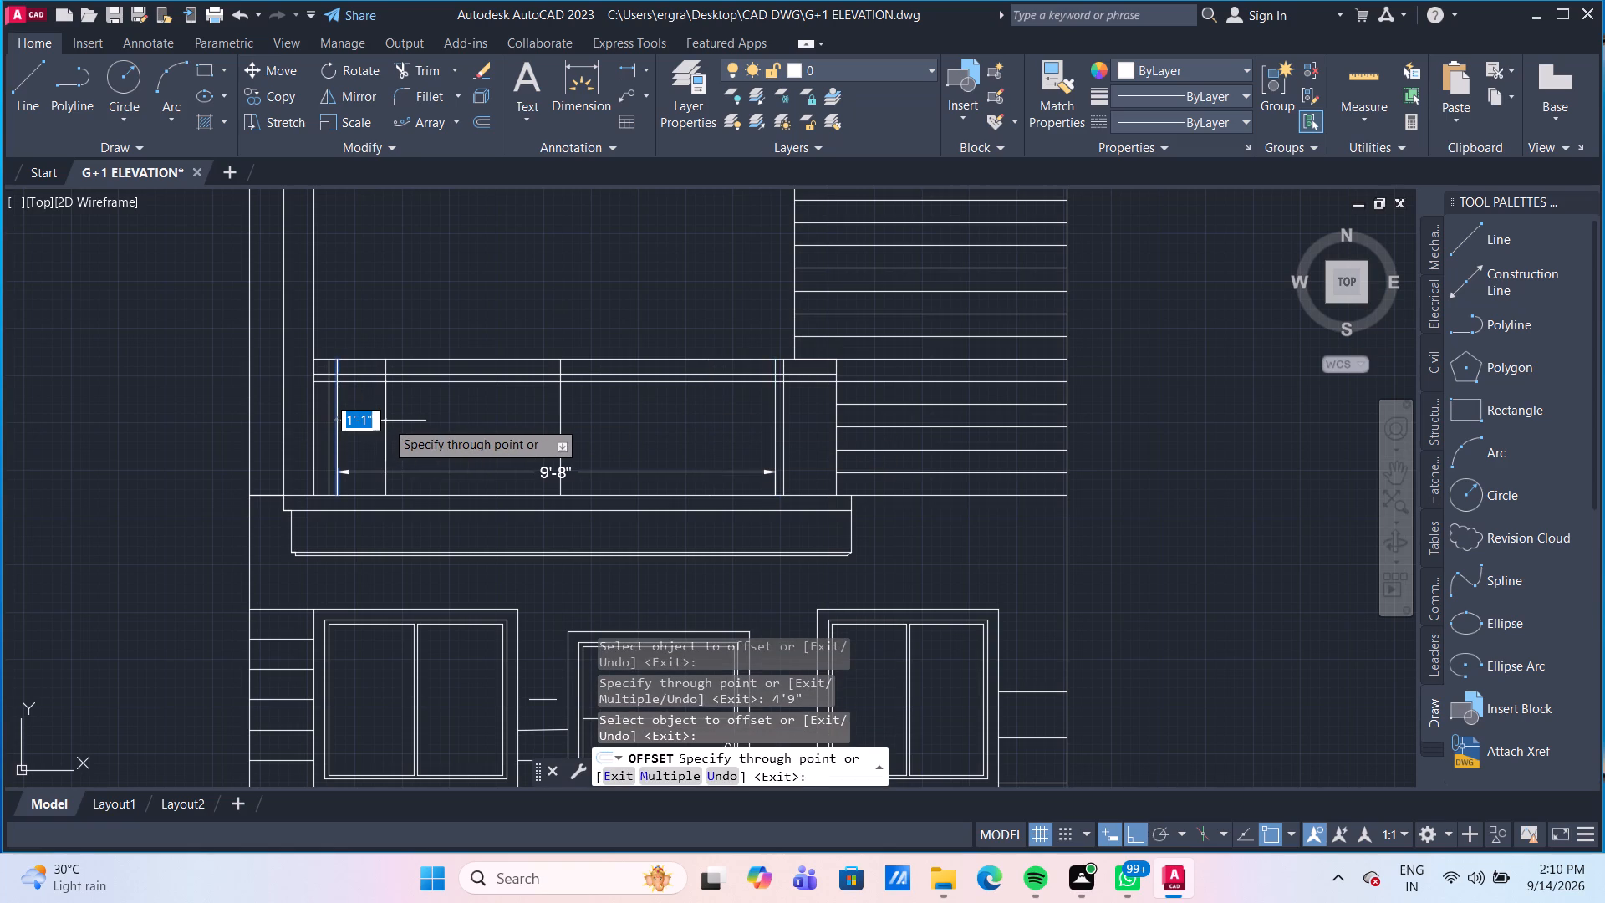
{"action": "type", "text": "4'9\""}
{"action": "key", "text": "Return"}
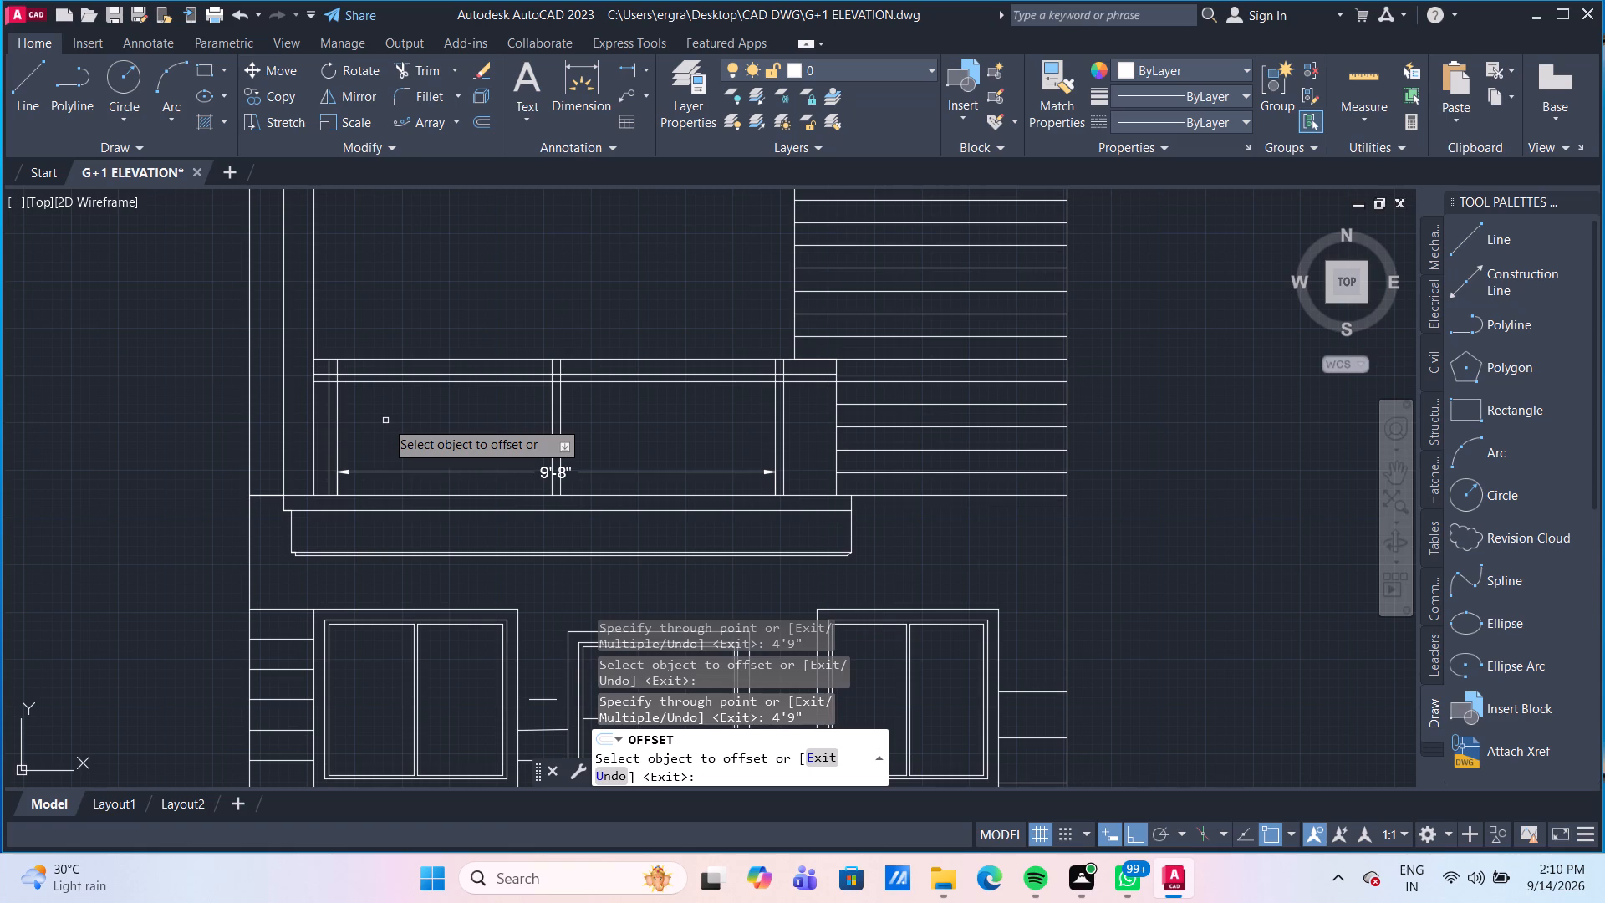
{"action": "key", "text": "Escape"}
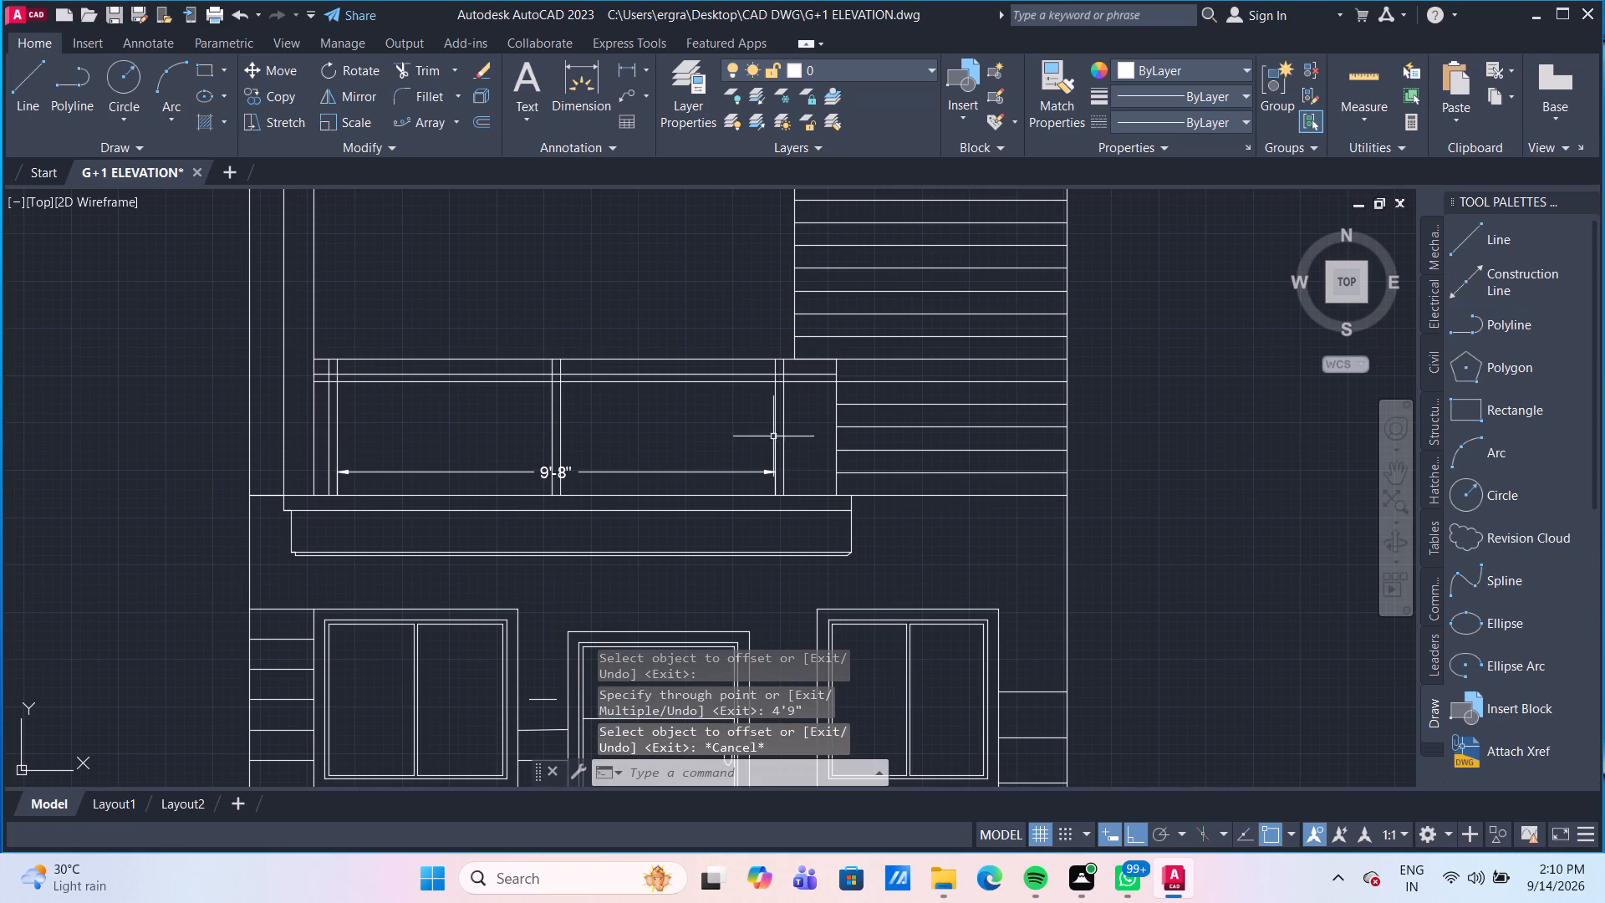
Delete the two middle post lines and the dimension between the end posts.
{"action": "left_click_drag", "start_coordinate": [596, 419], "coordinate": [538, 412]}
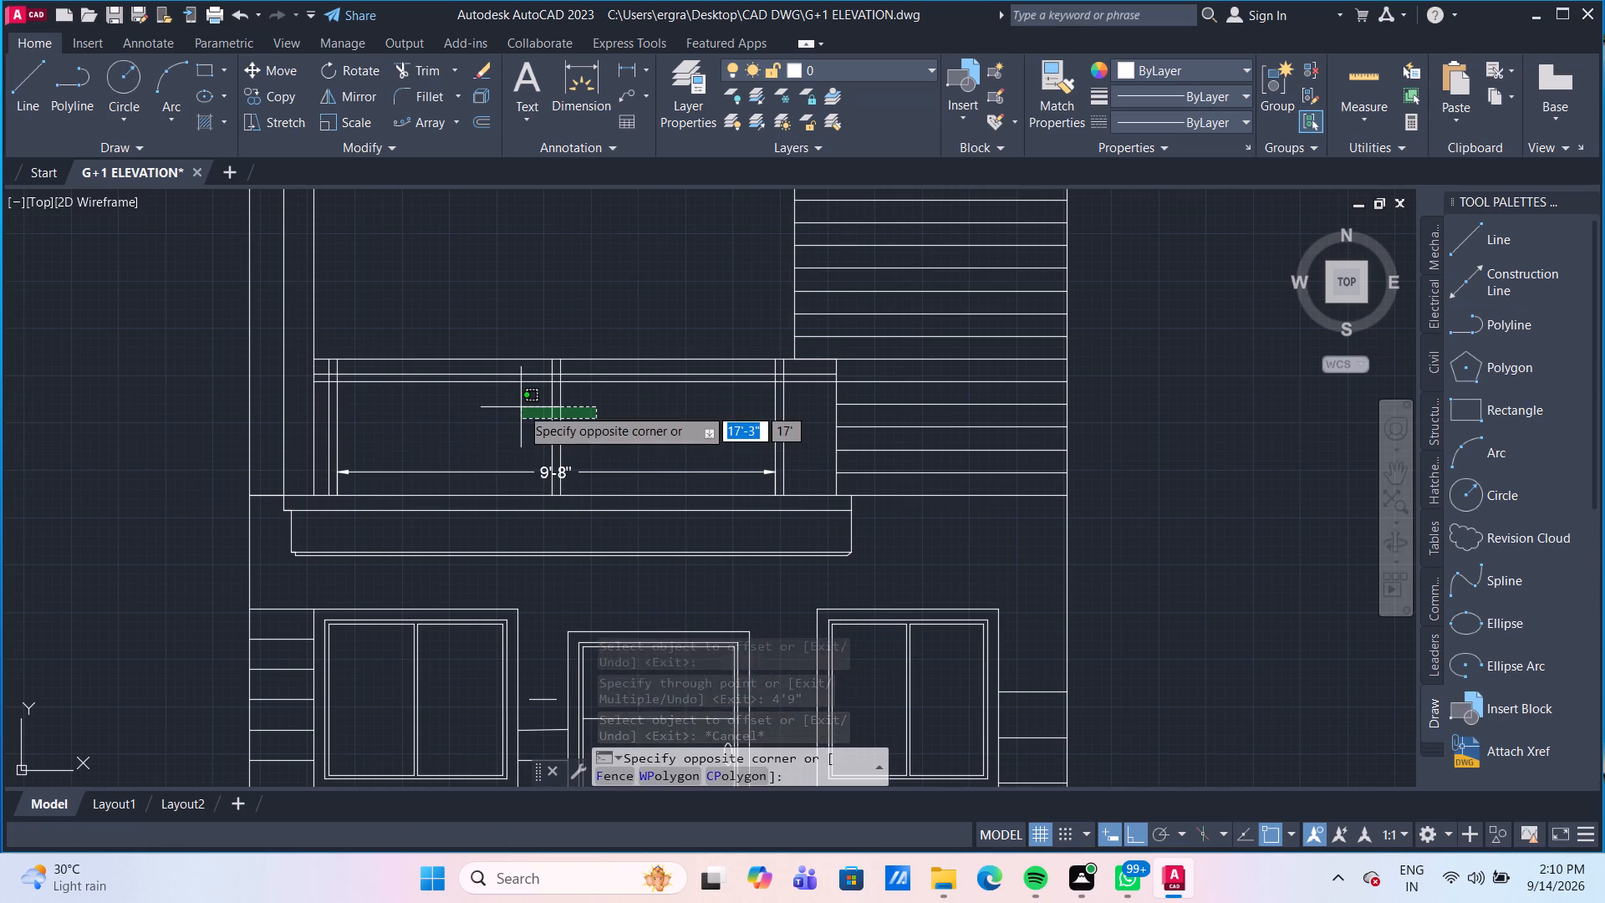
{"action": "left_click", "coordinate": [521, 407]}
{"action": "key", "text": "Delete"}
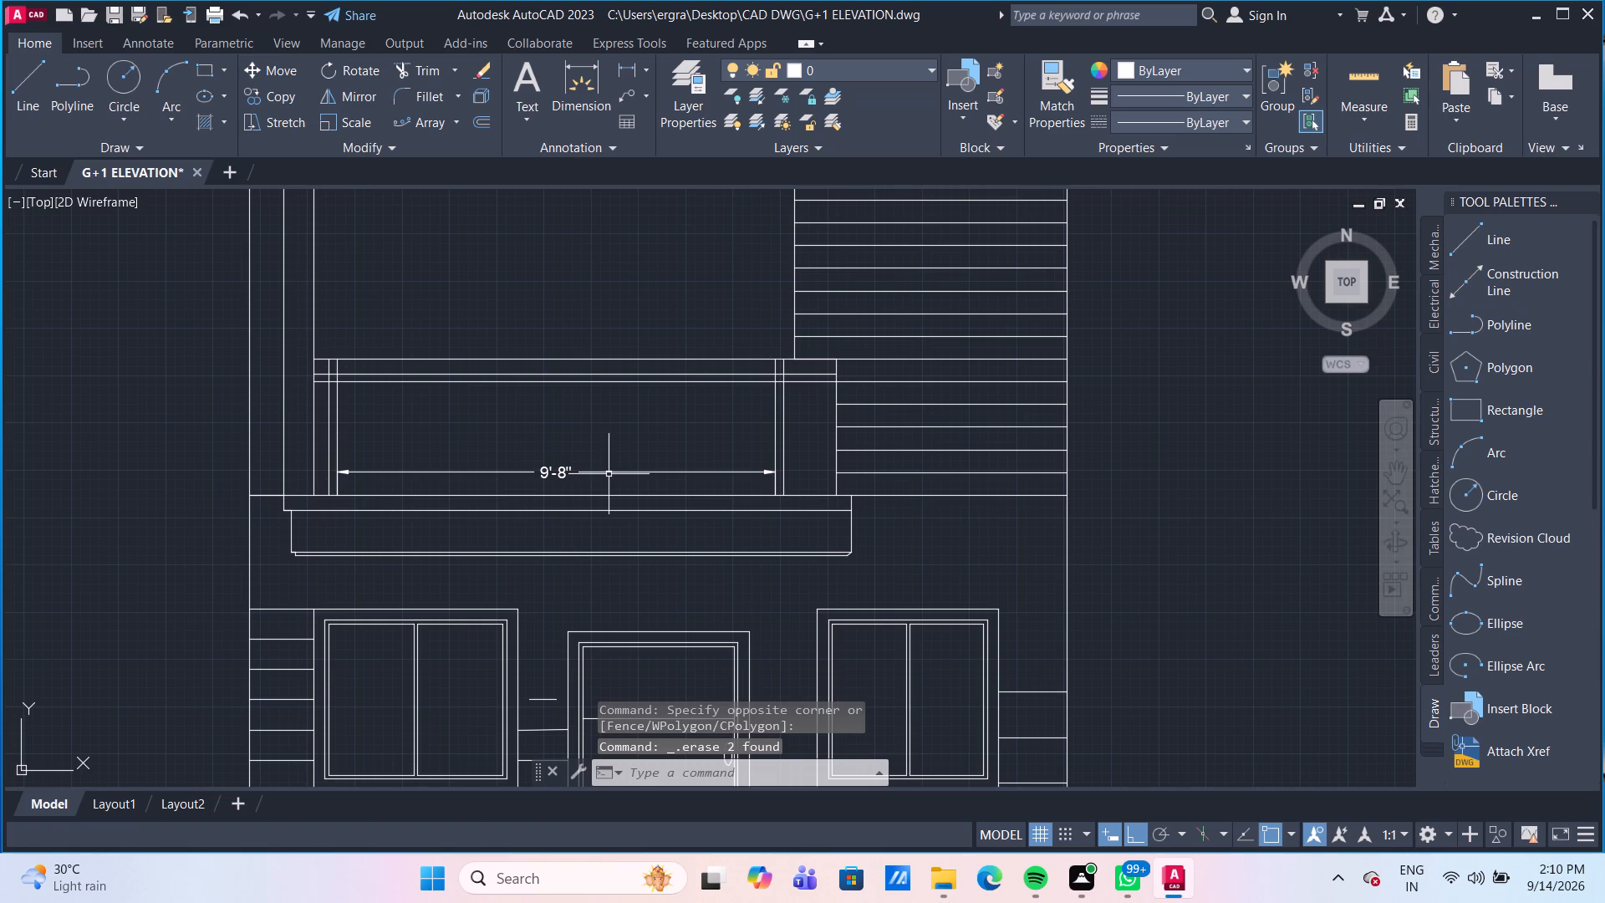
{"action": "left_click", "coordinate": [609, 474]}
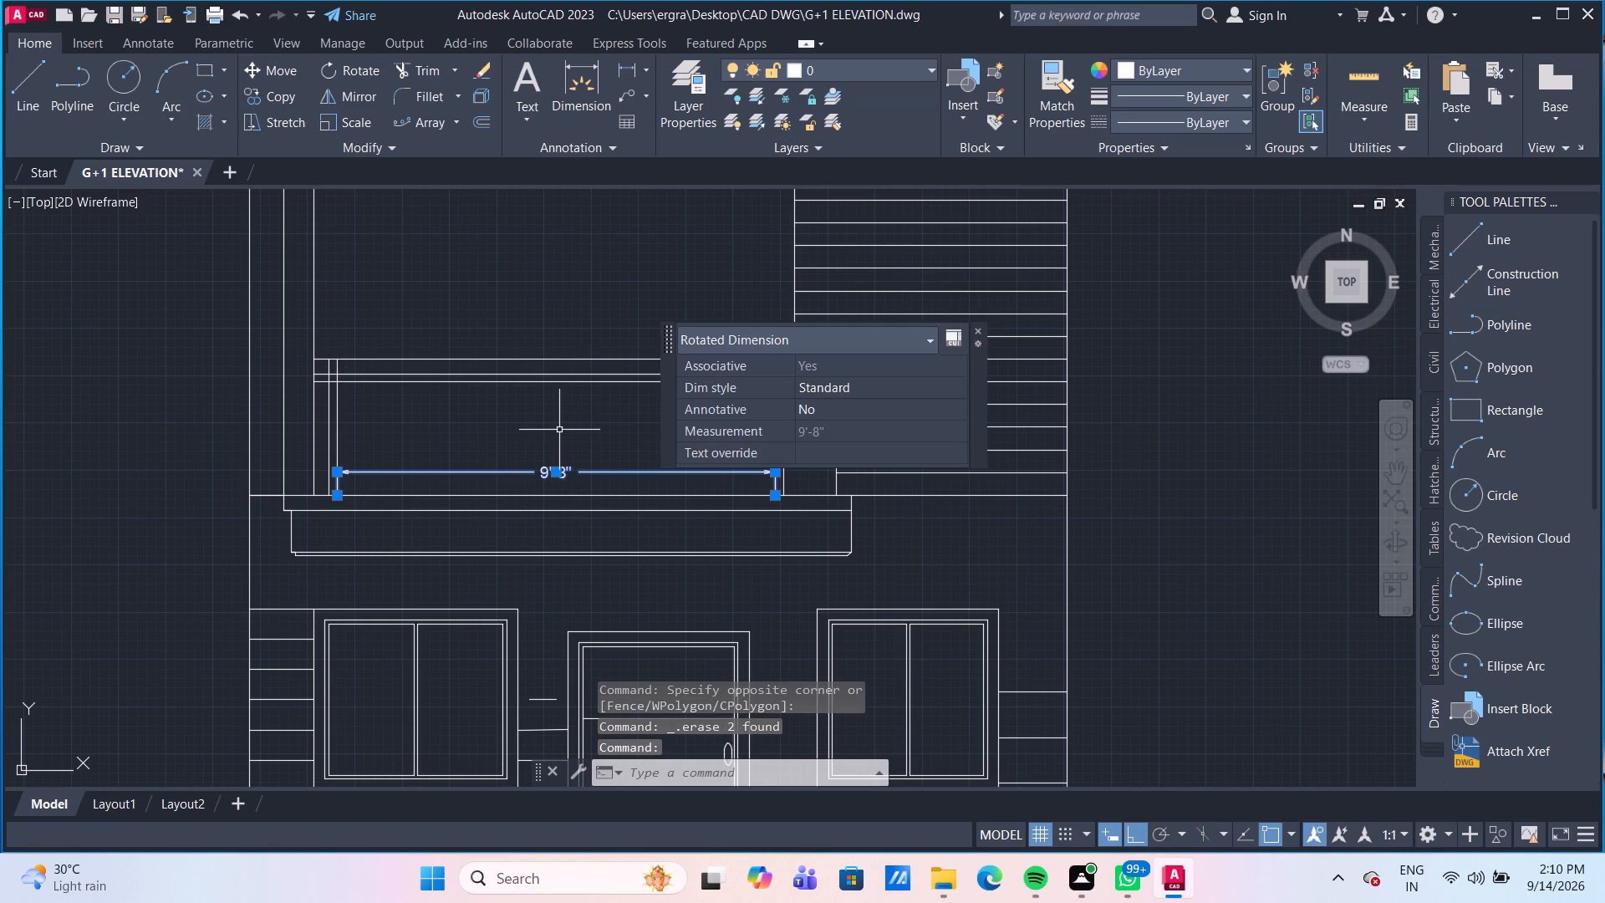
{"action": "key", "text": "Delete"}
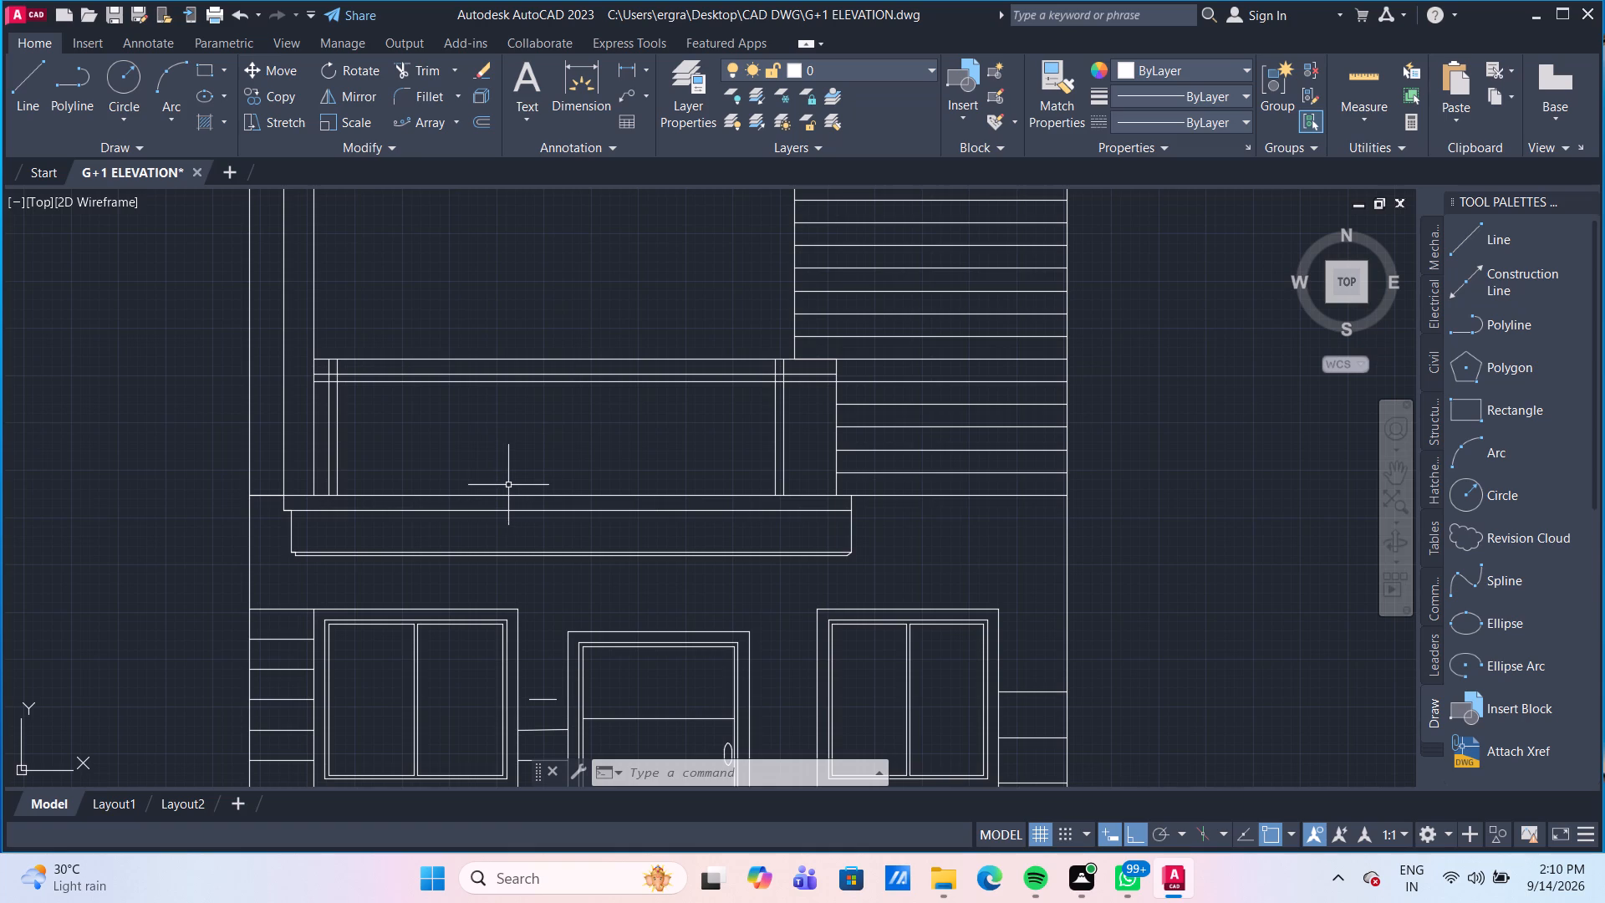
Offset the first-floor line 3" upward to form the railing's bottom line.
{"action": "scroll", "coordinate": [467, 492], "scroll_direction": "up", "scroll_amount": 1}
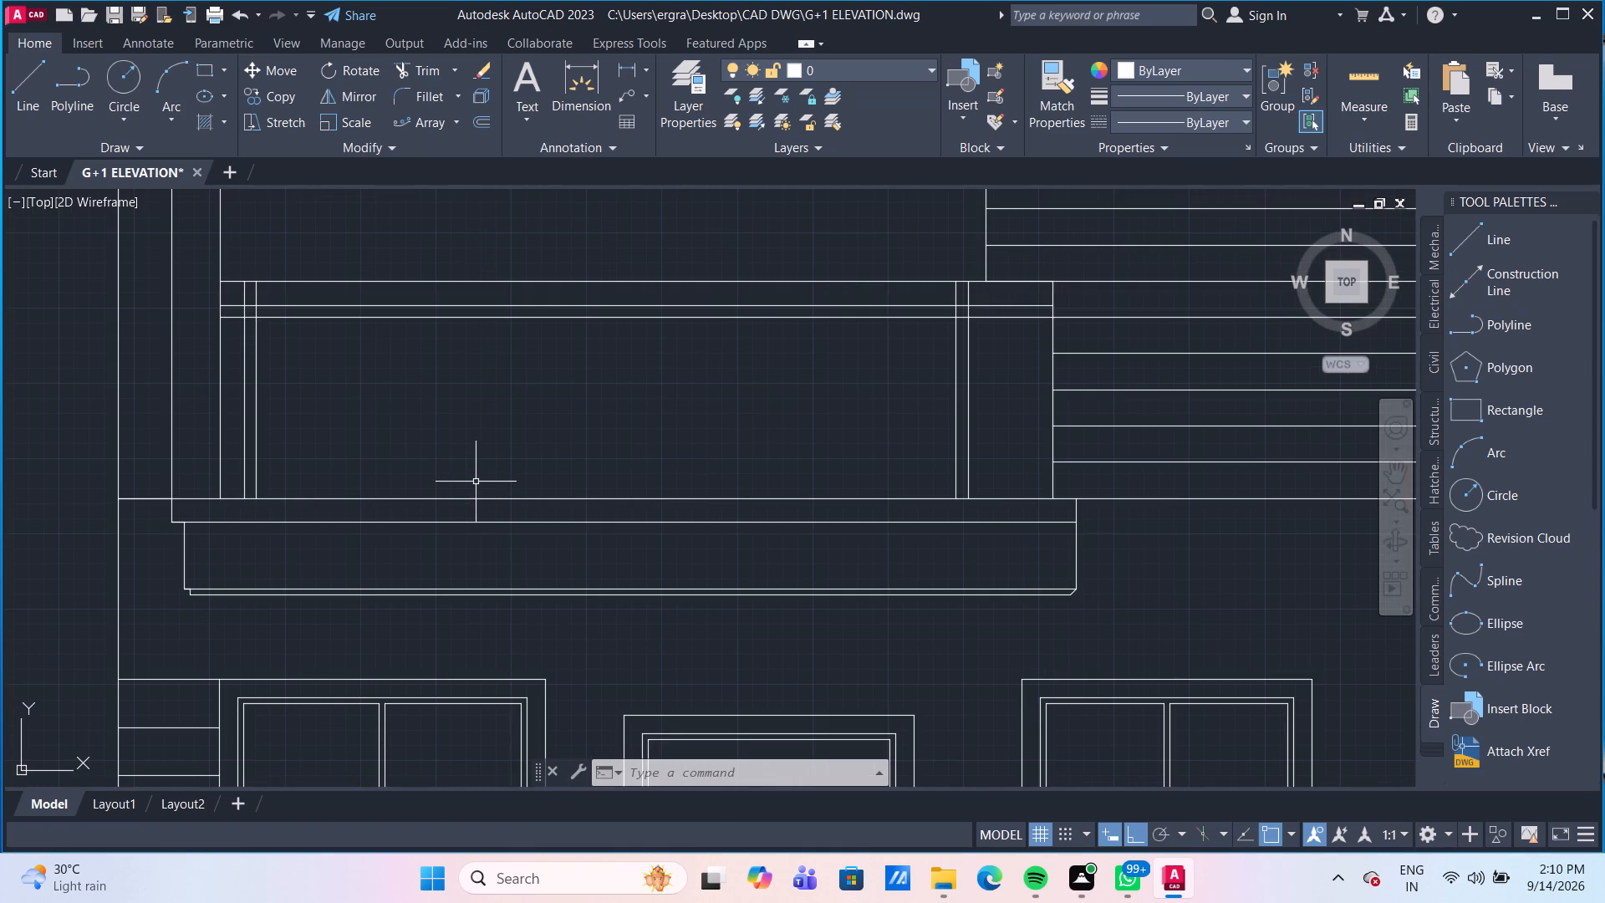
{"action": "key", "text": "o"}
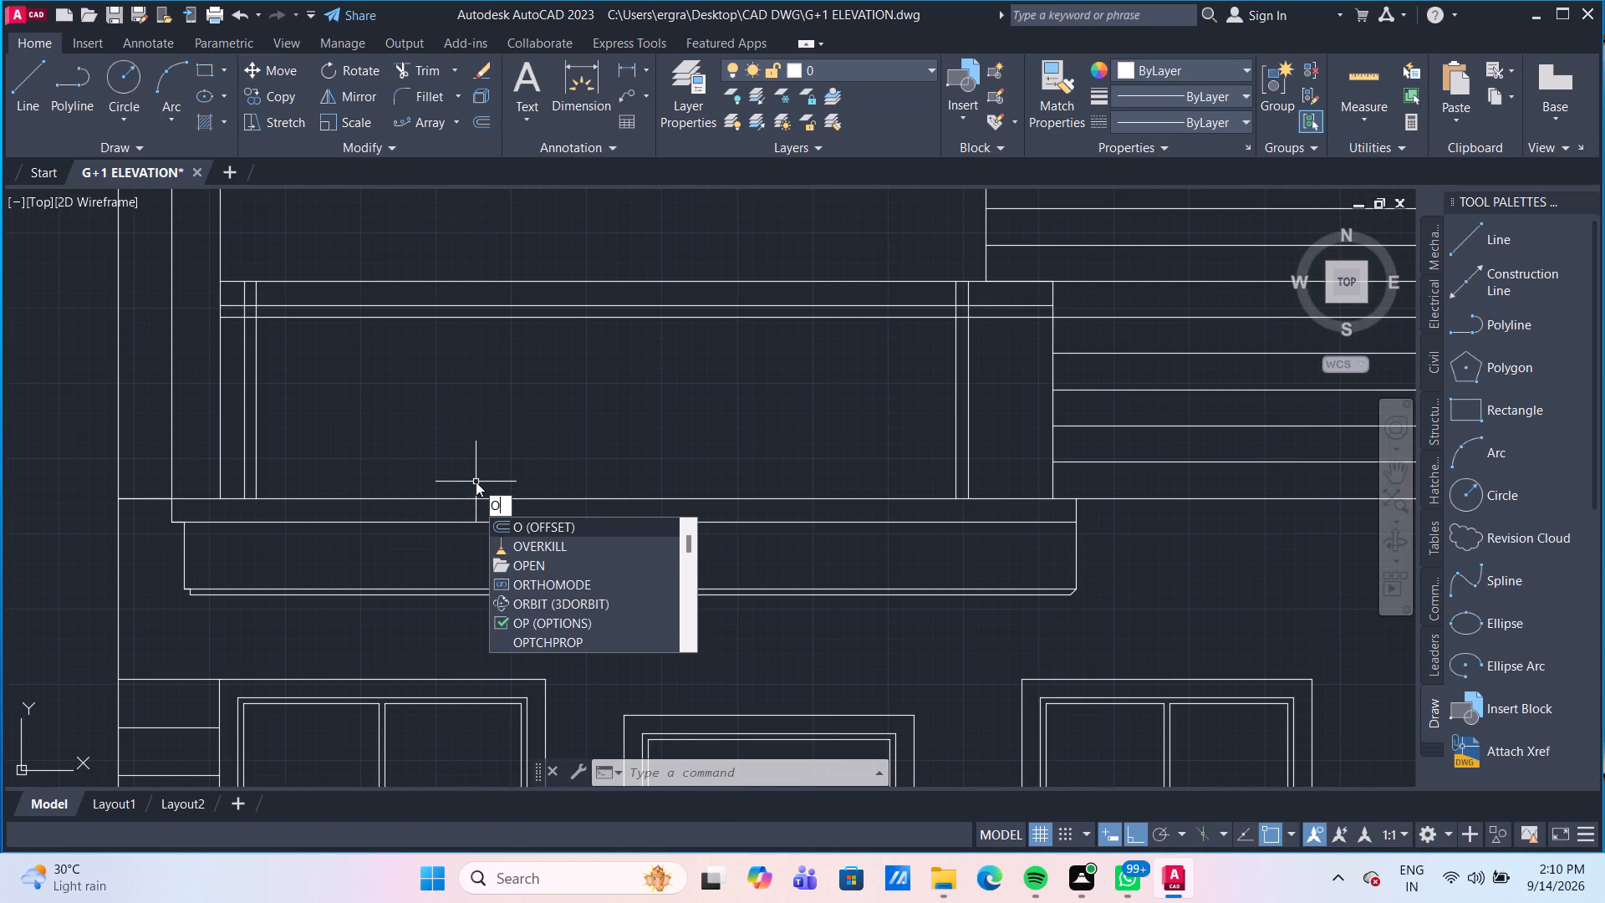
{"action": "key", "text": "Return"}
{"action": "key", "text": "Return"}
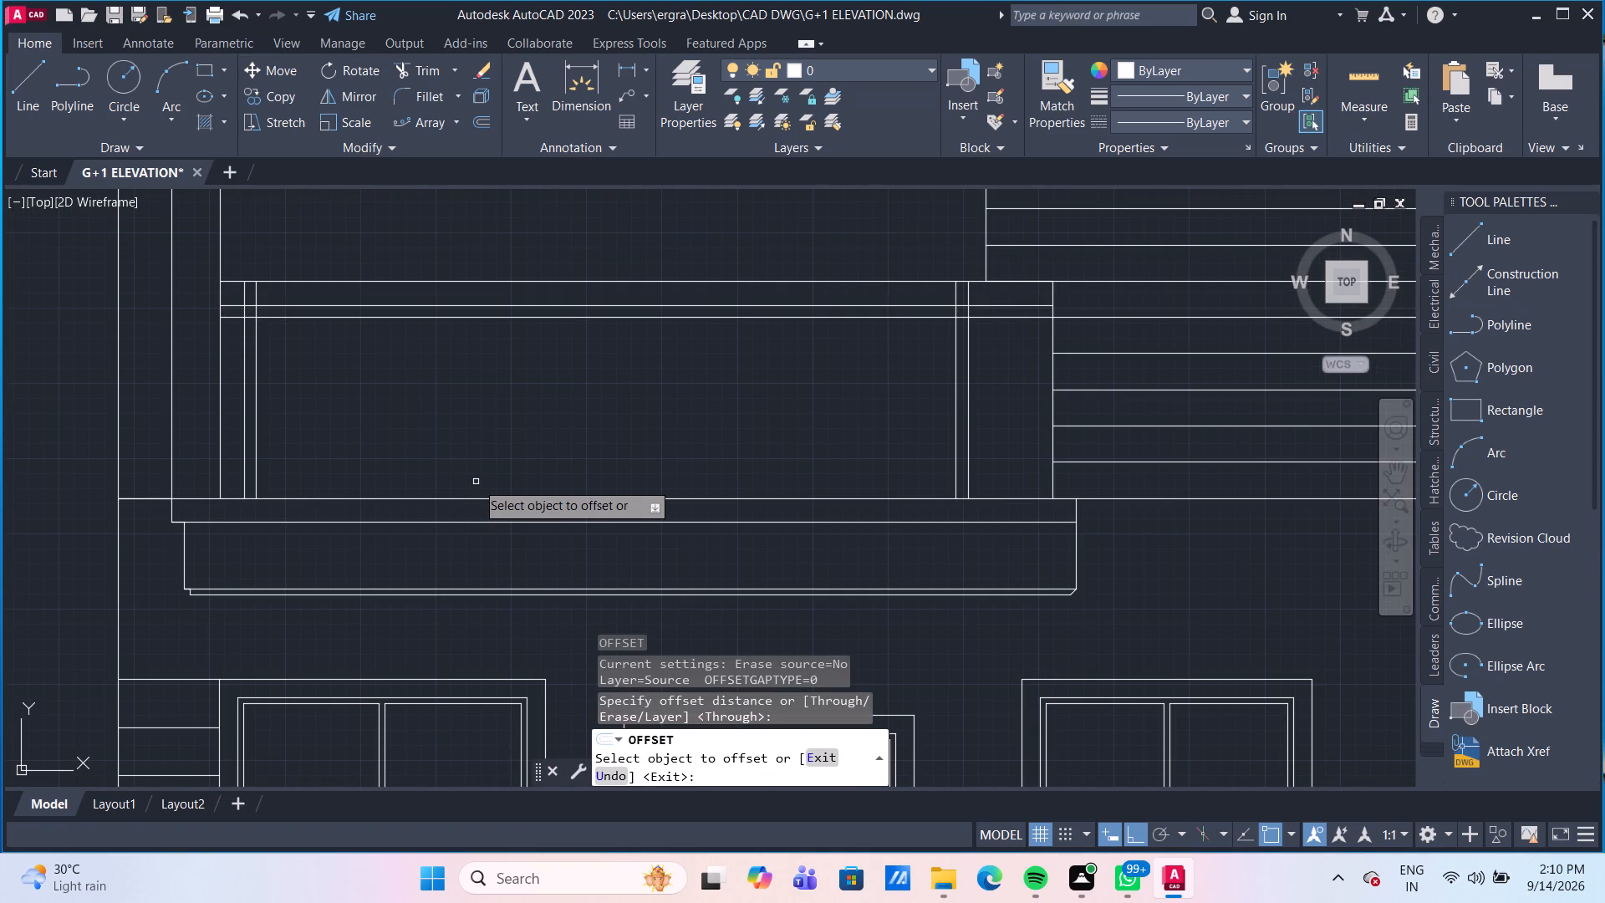
{"action": "left_click", "coordinate": [541, 497]}
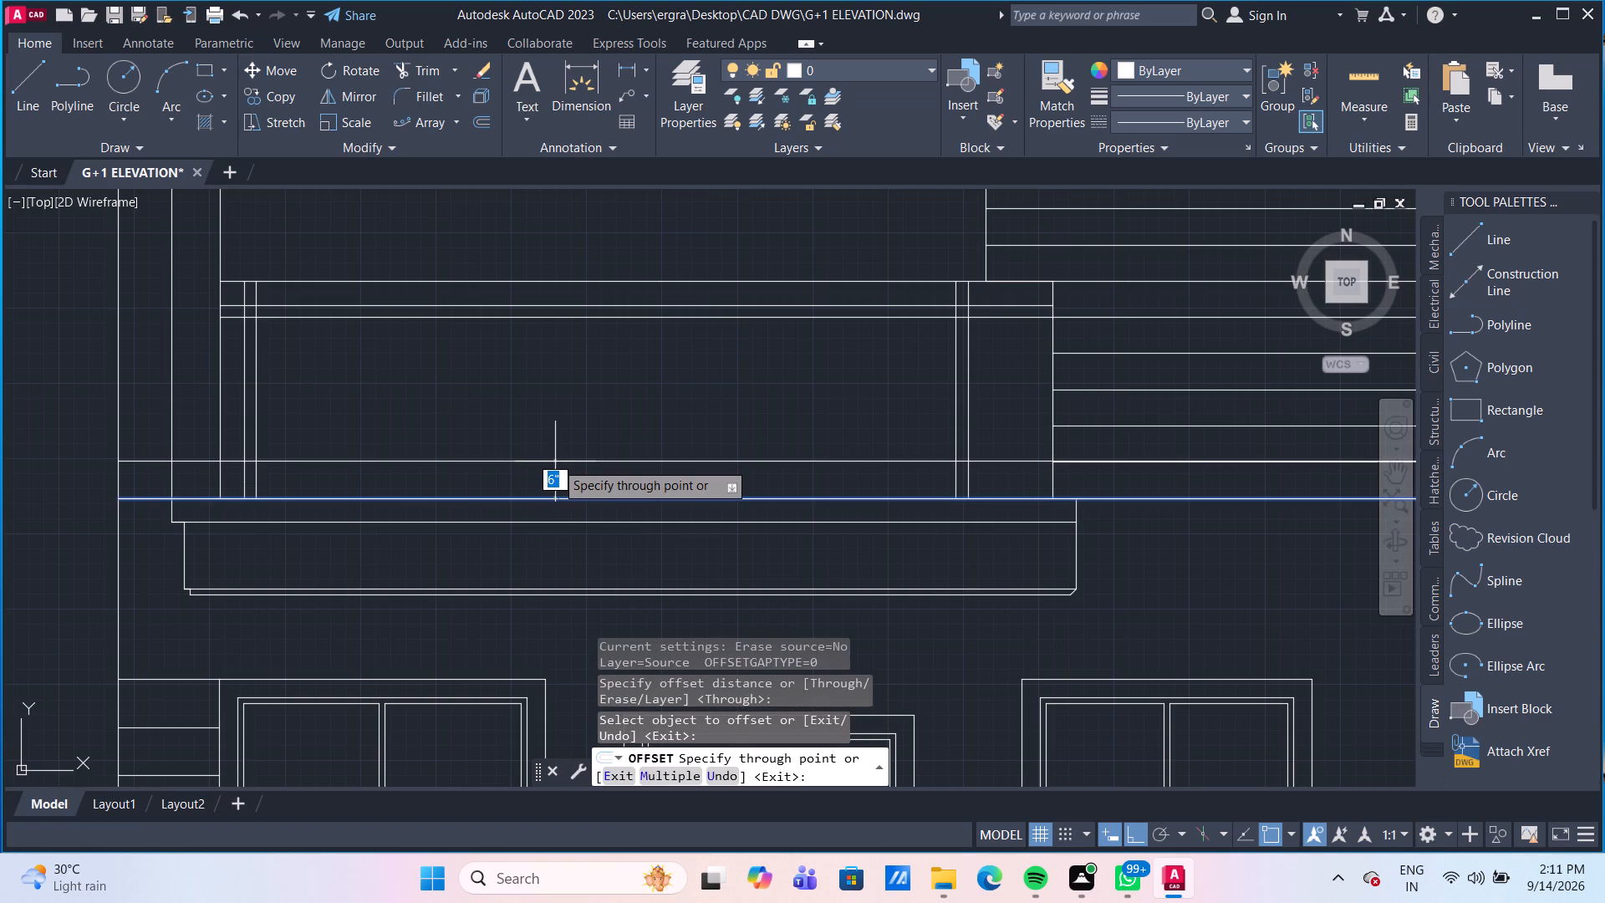
{"action": "type", "text": "3\""}
{"action": "key", "text": "Return"}
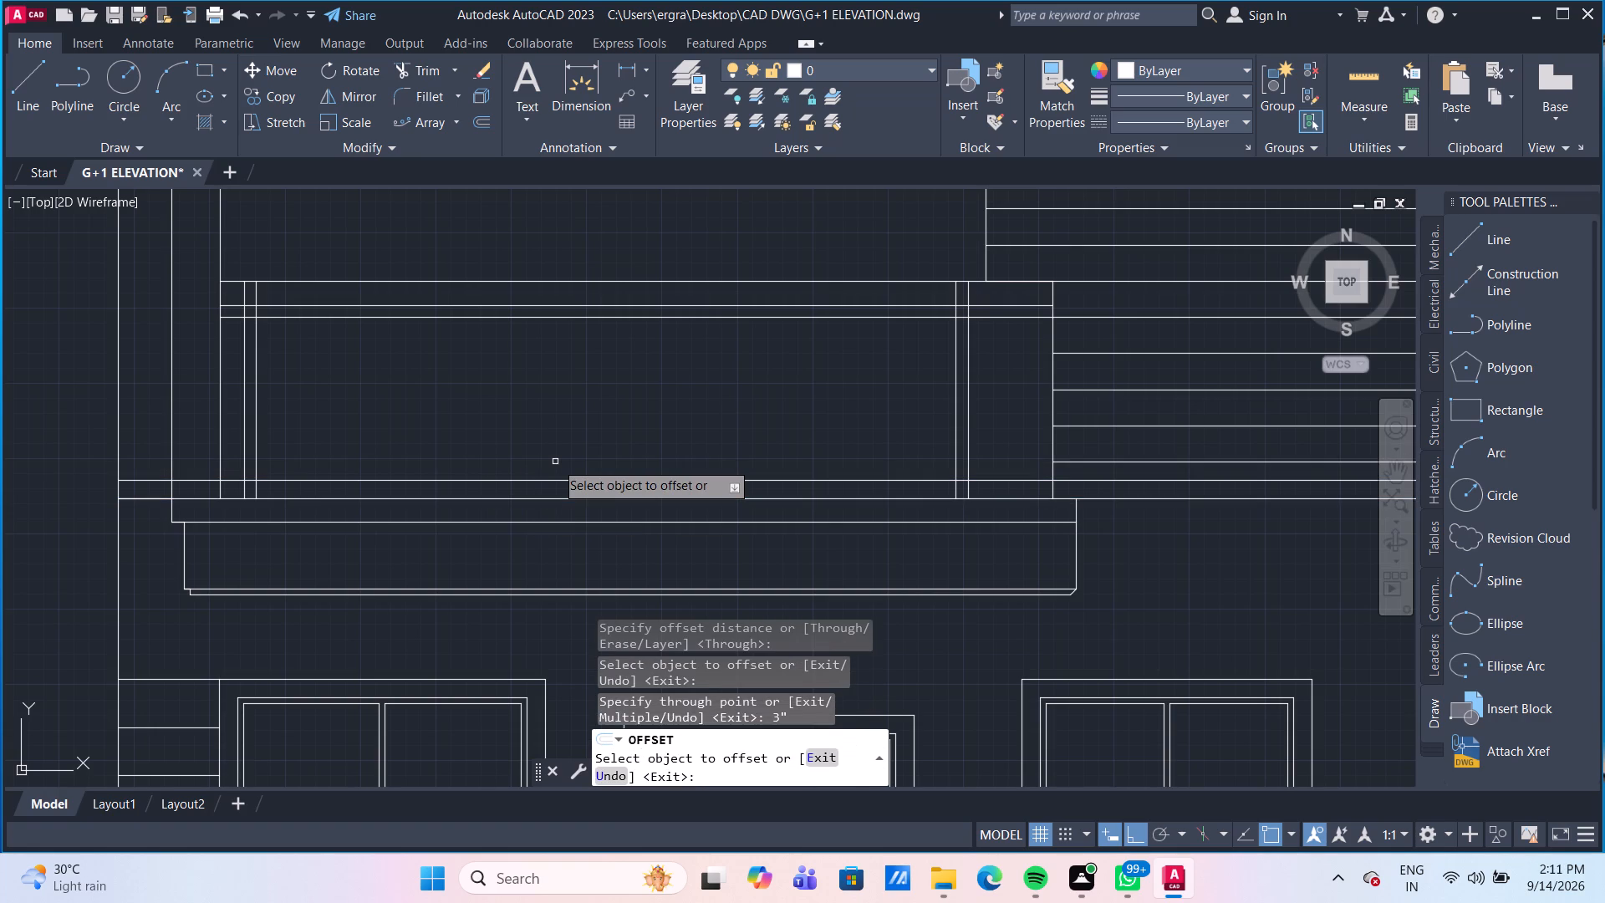
{"action": "key", "text": "Escape"}
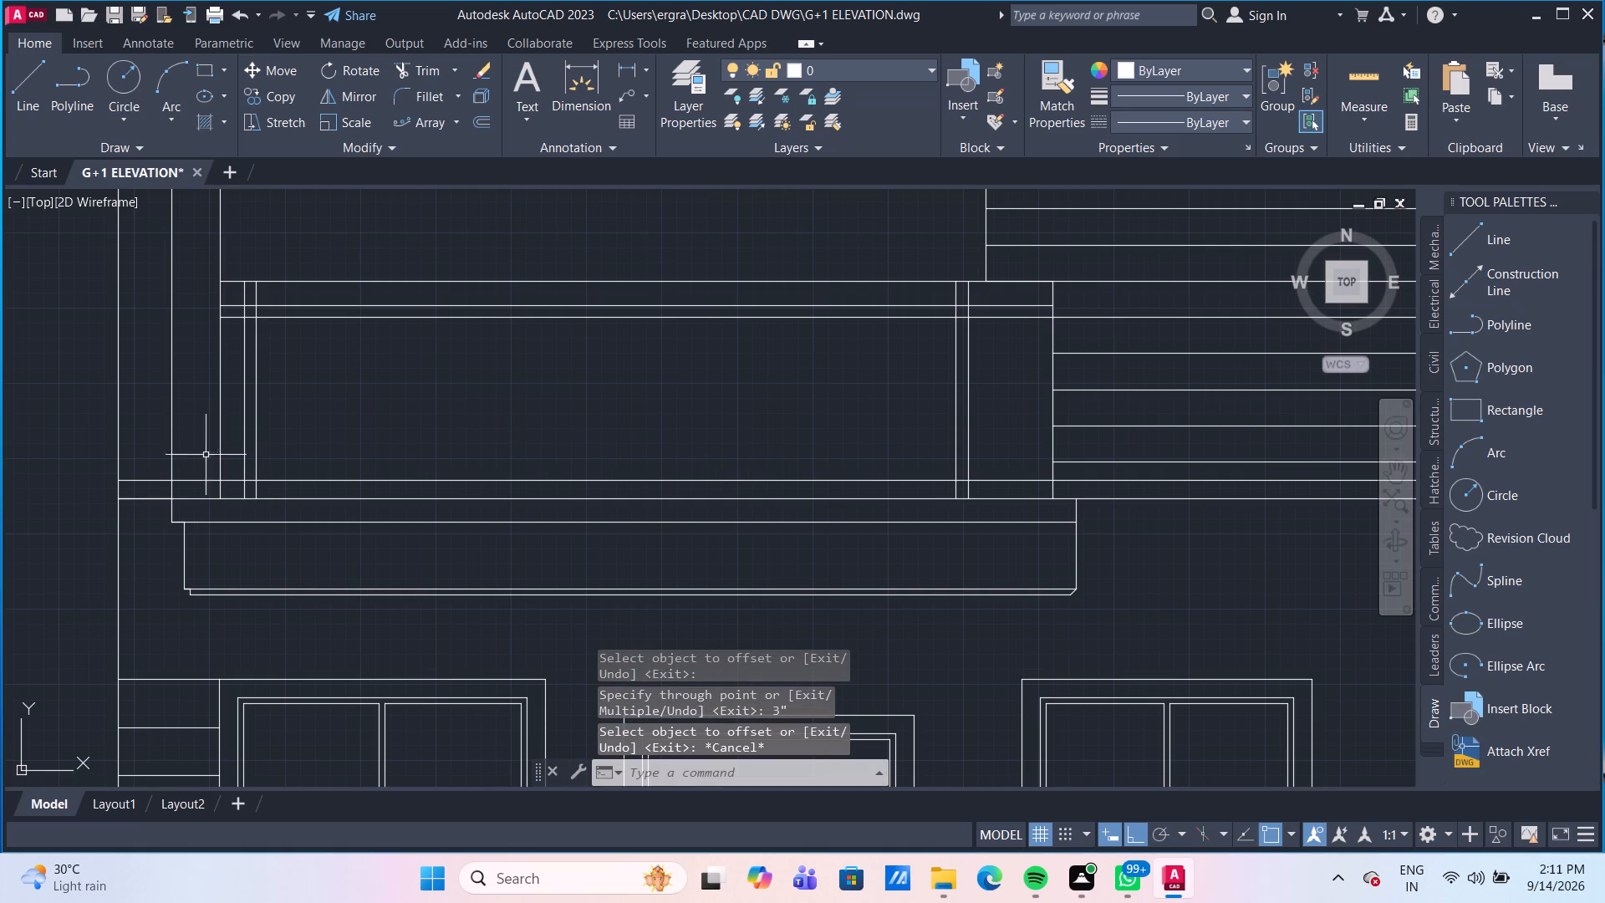
Trim the overlapping line segments around the first-floor railing.
{"action": "type", "text": "TR"}
{"action": "key", "text": "Return"}
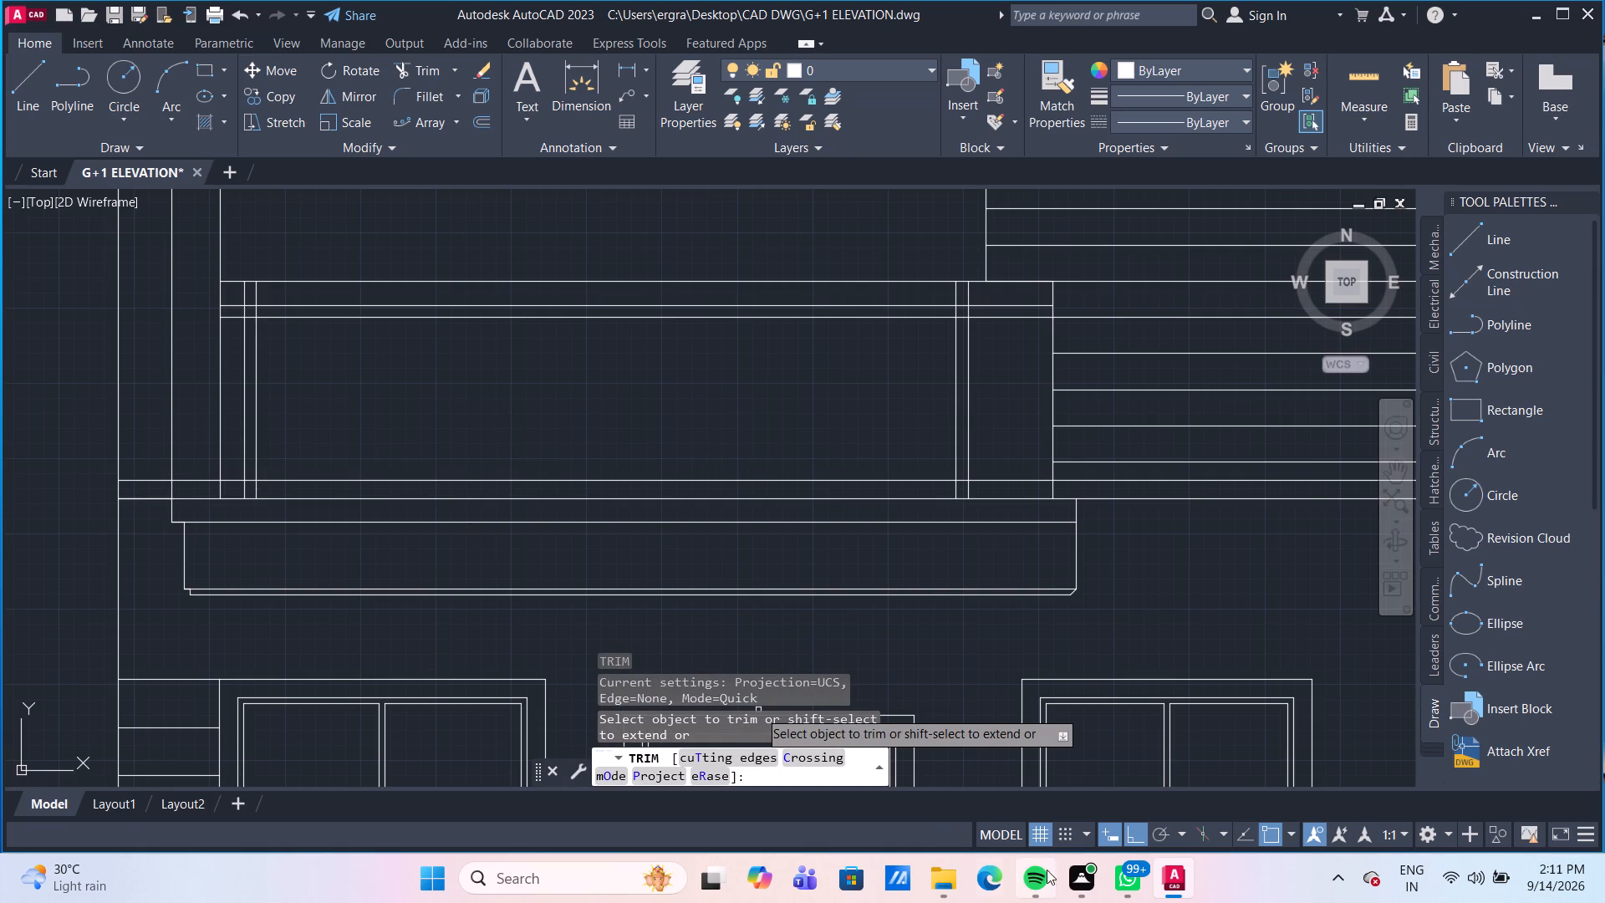
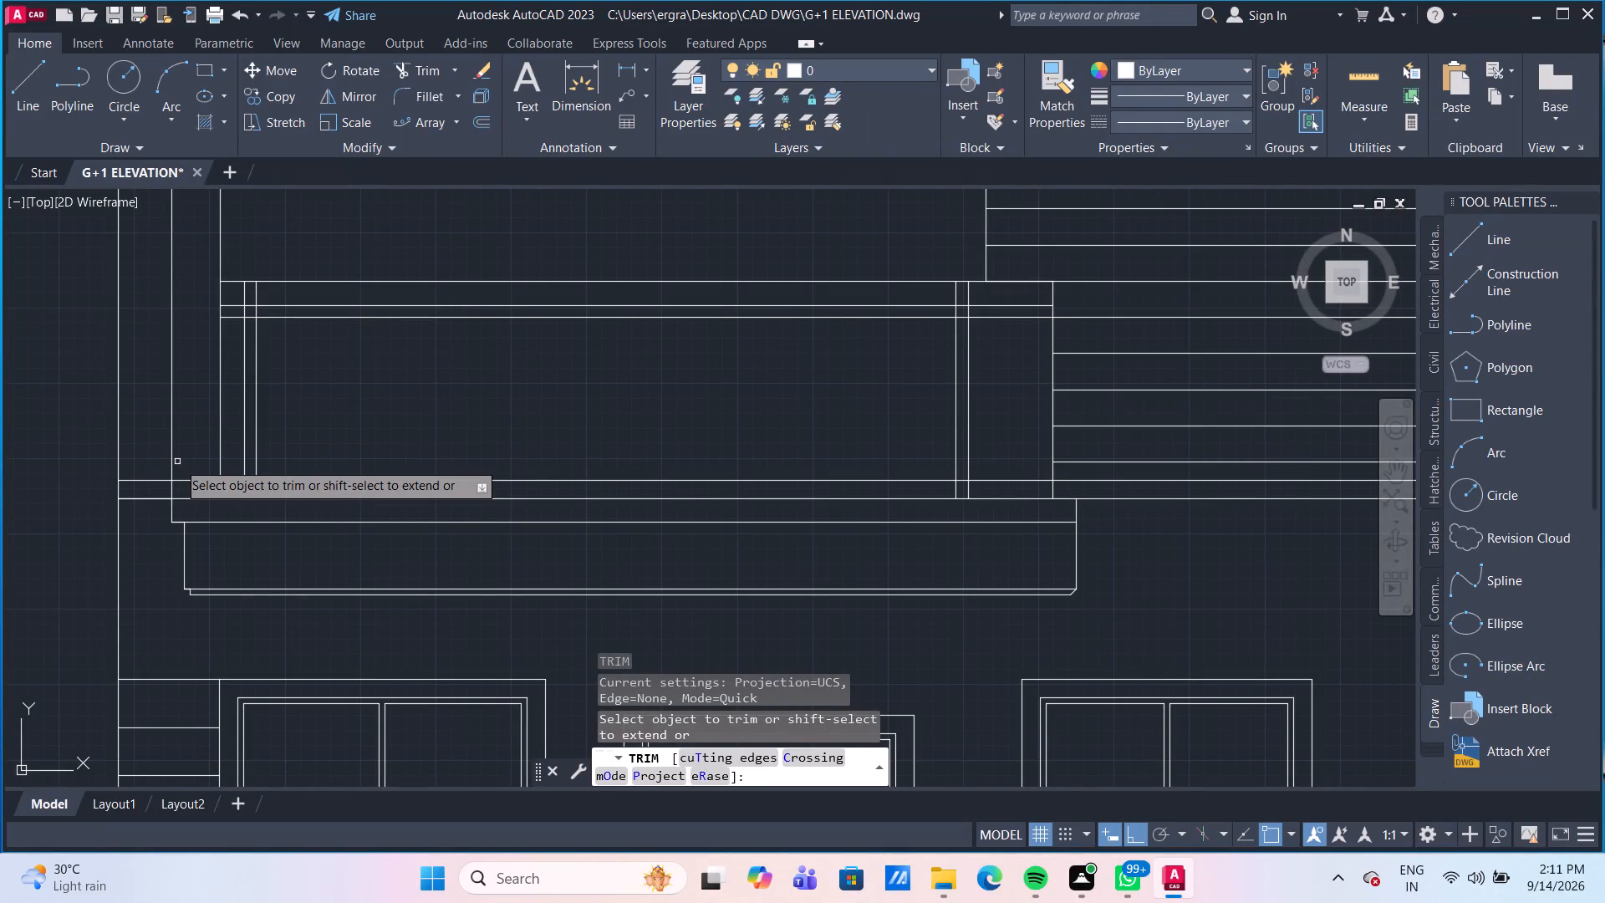
Trim the railing's 3" bottom line where it extends beyond the railing's left and right ends.
{"action": "left_click", "coordinate": [155, 480]}
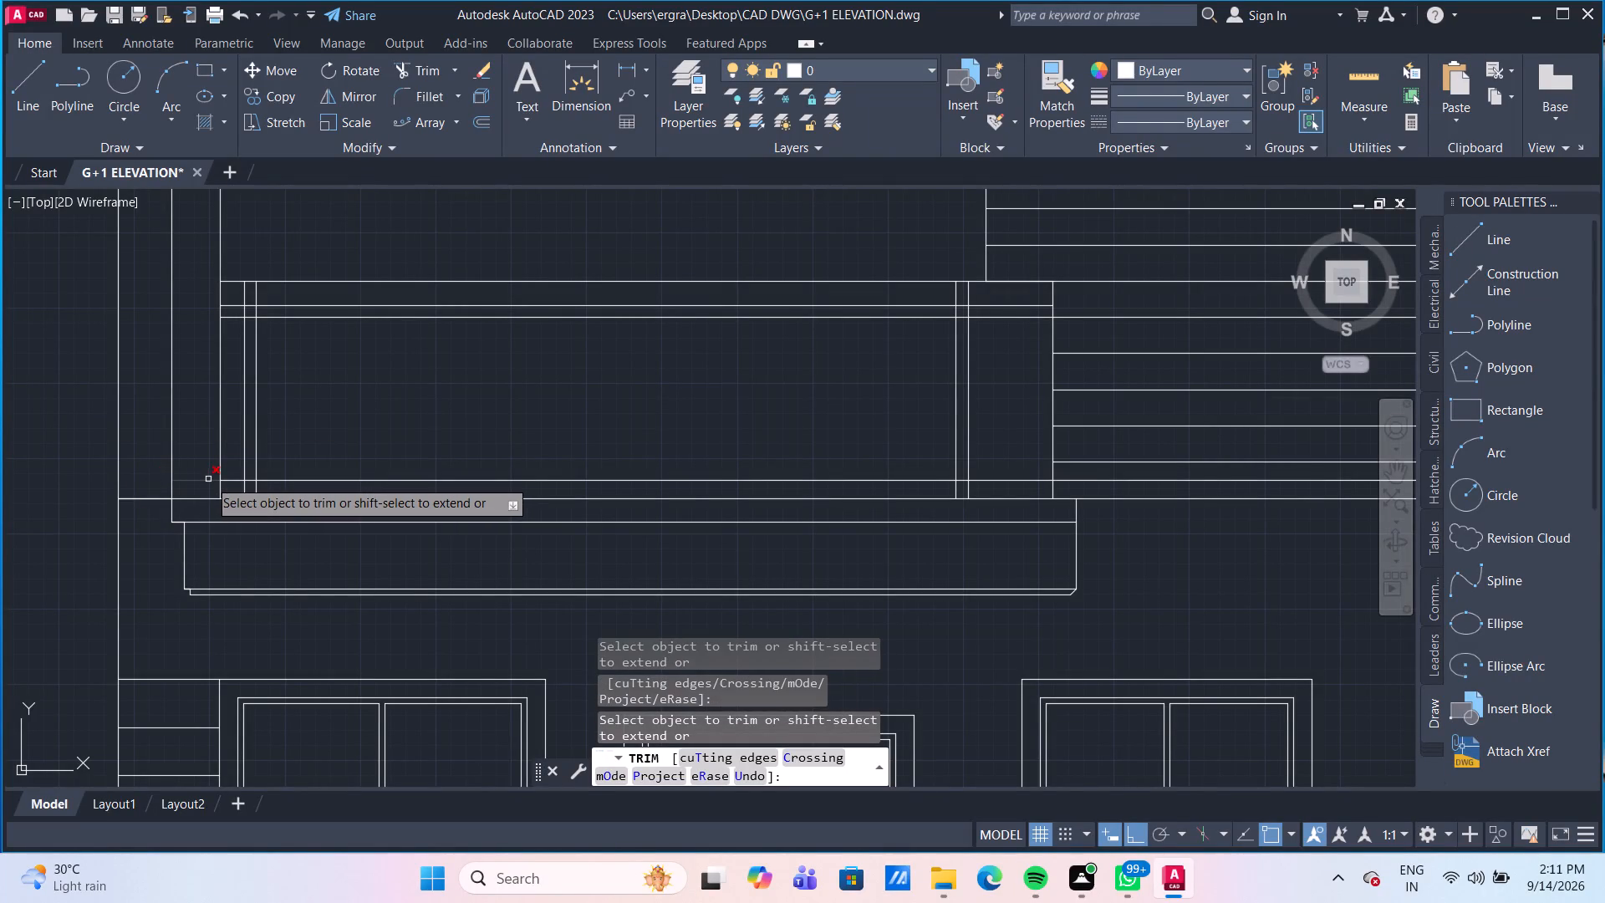
{"action": "left_click", "coordinate": [208, 479]}
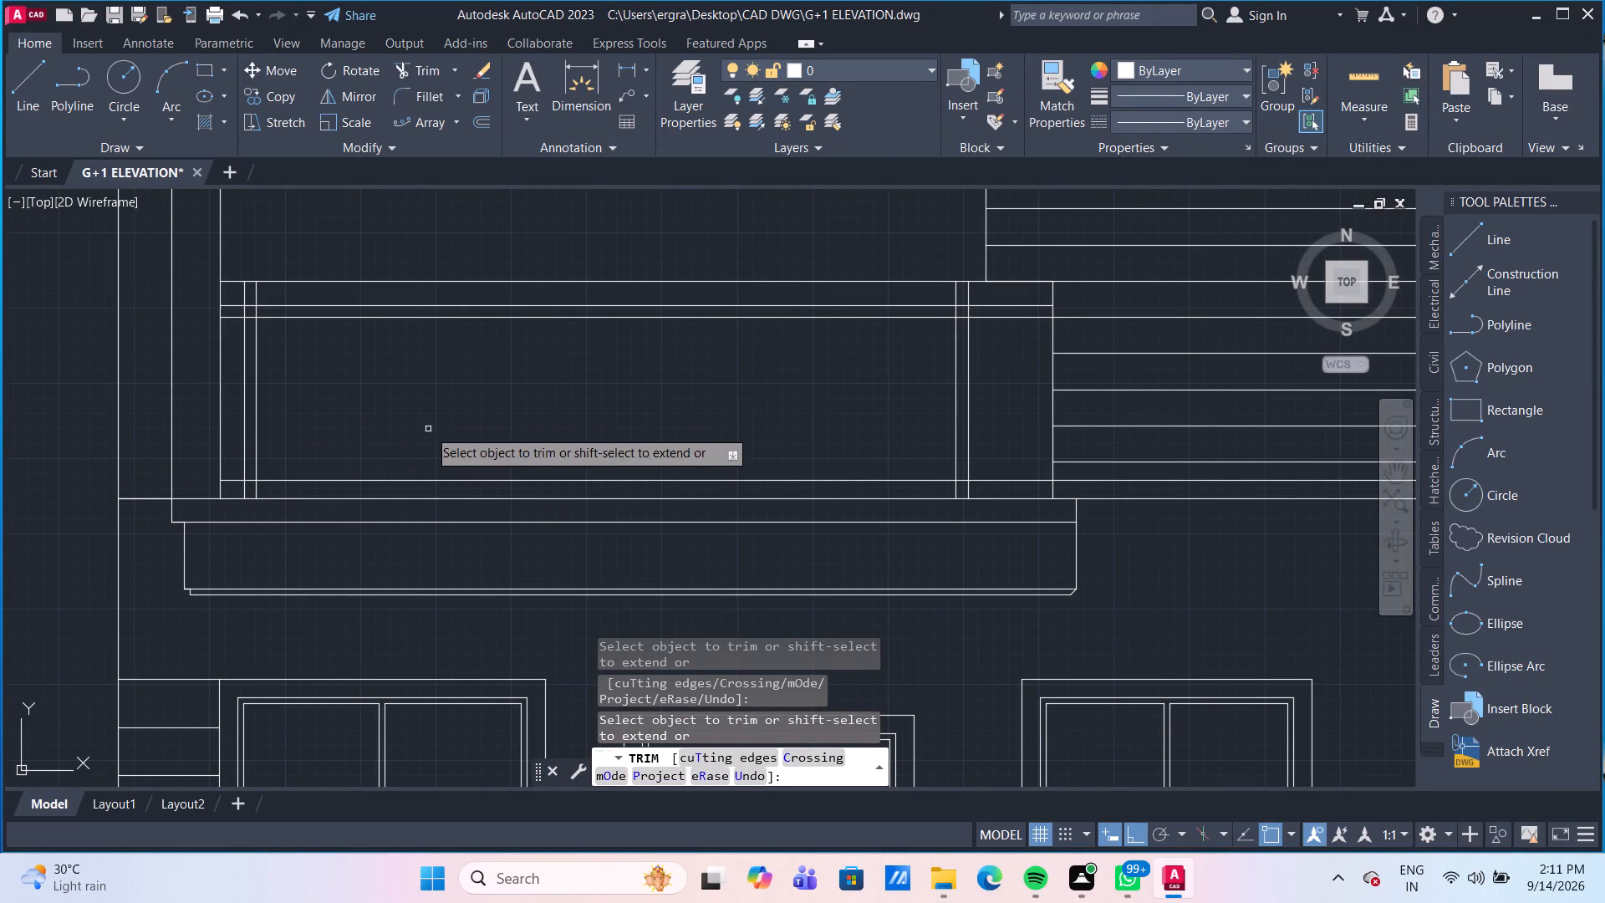
{"action": "left_click", "coordinate": [1090, 479]}
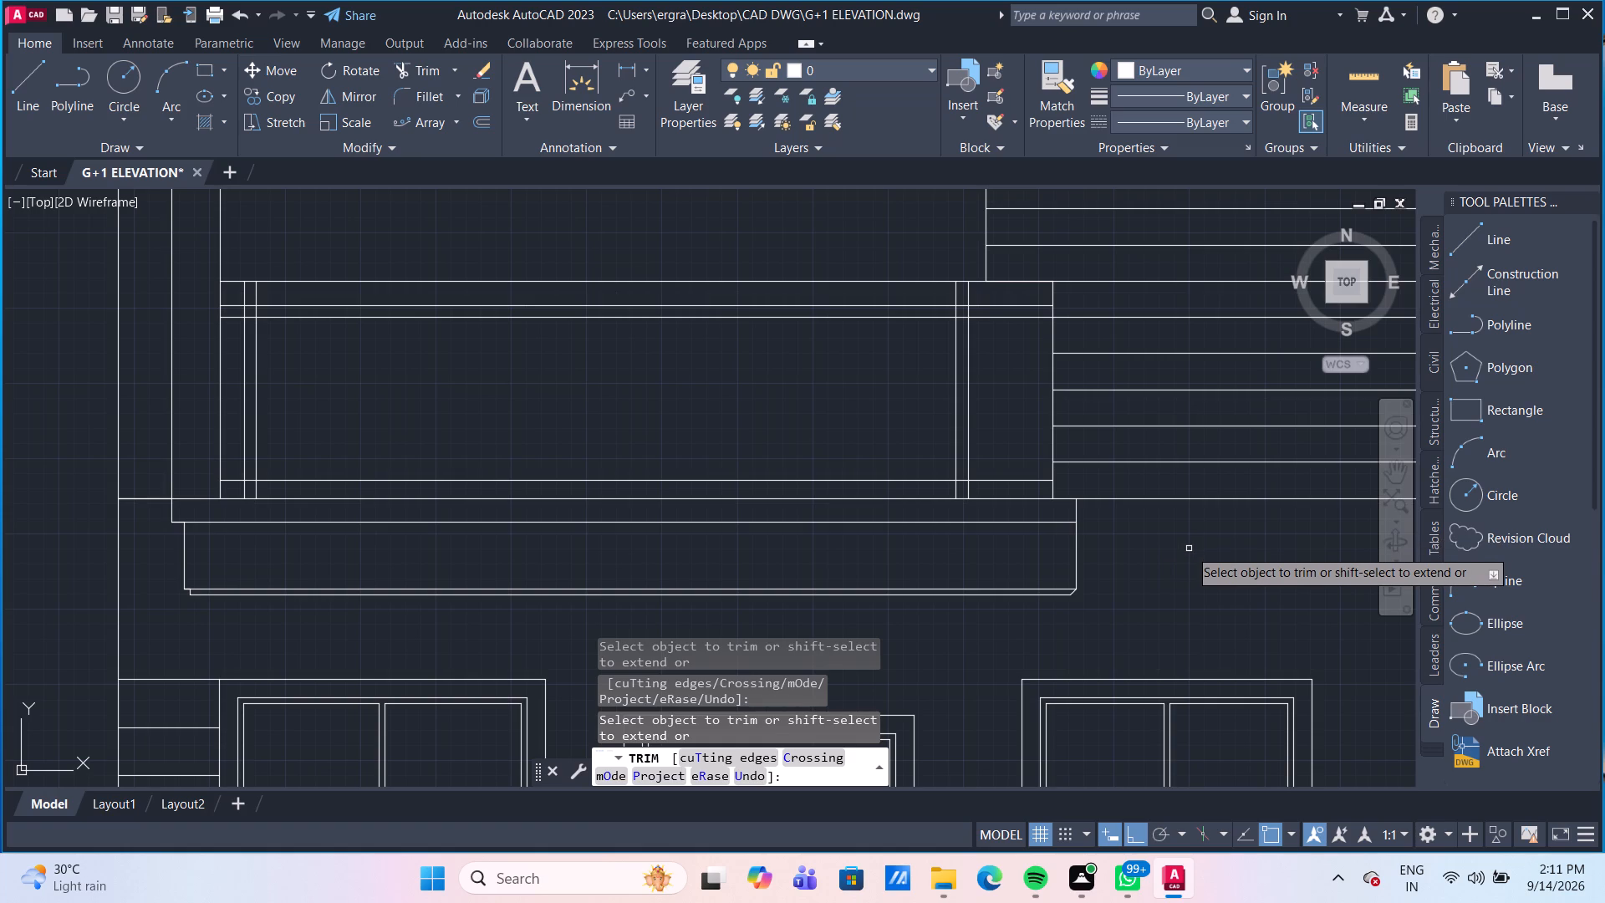
{"action": "key", "text": "Escape"}
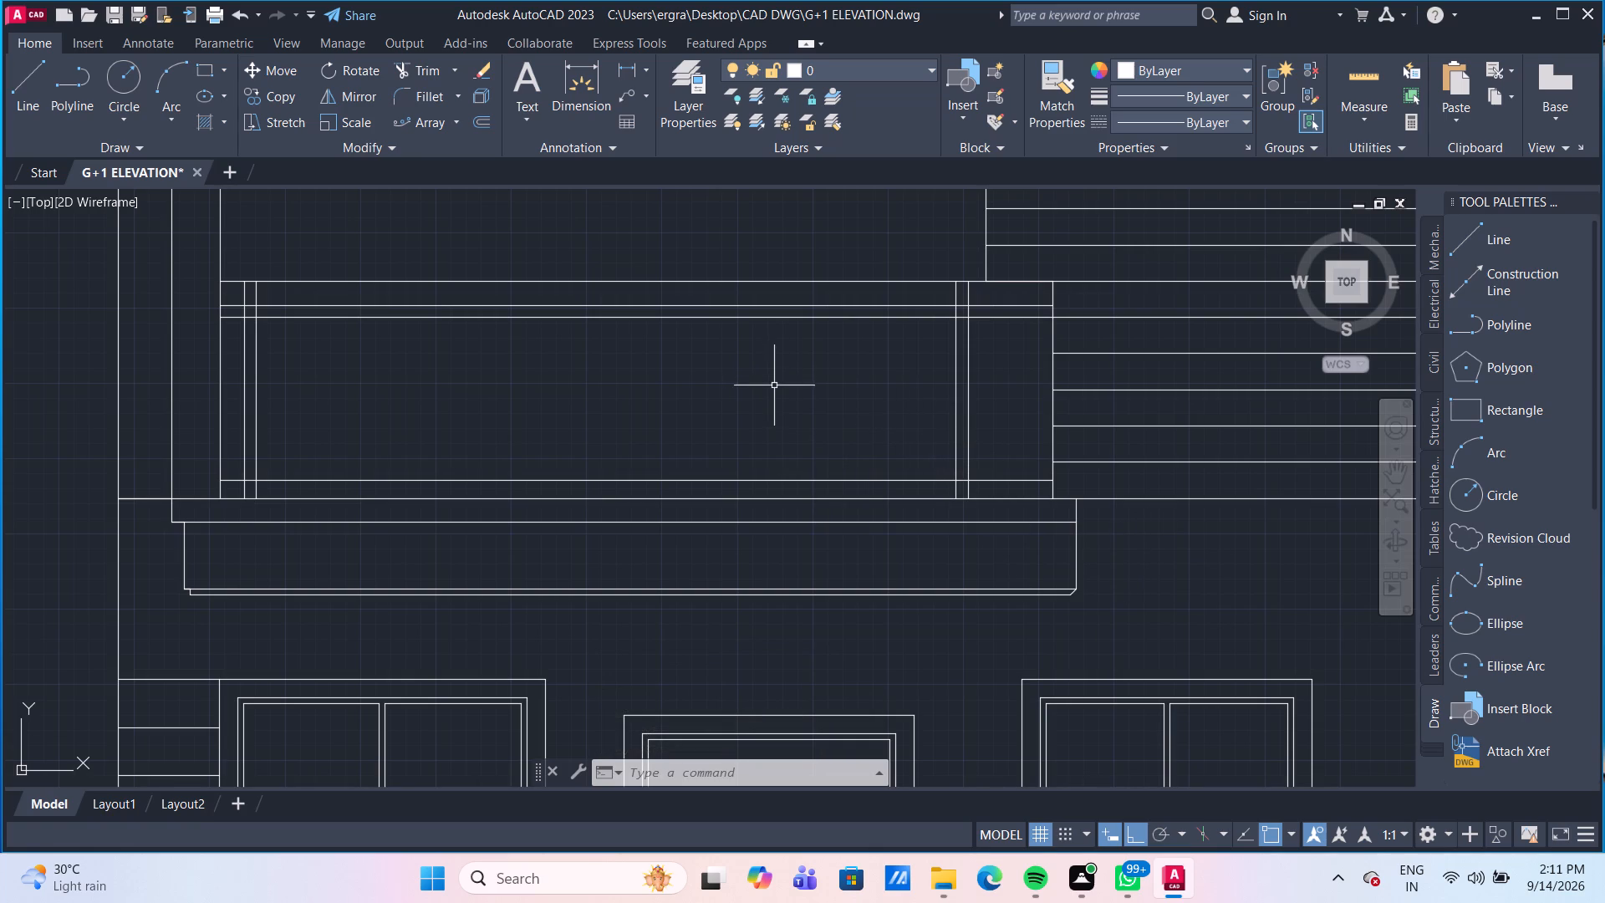
Offset the railing's top line 0.5" downward and the first-floor line 0.5" upward.
{"action": "middle_click_drag", "start_coordinate": [771, 380], "coordinate": [772, 451]}
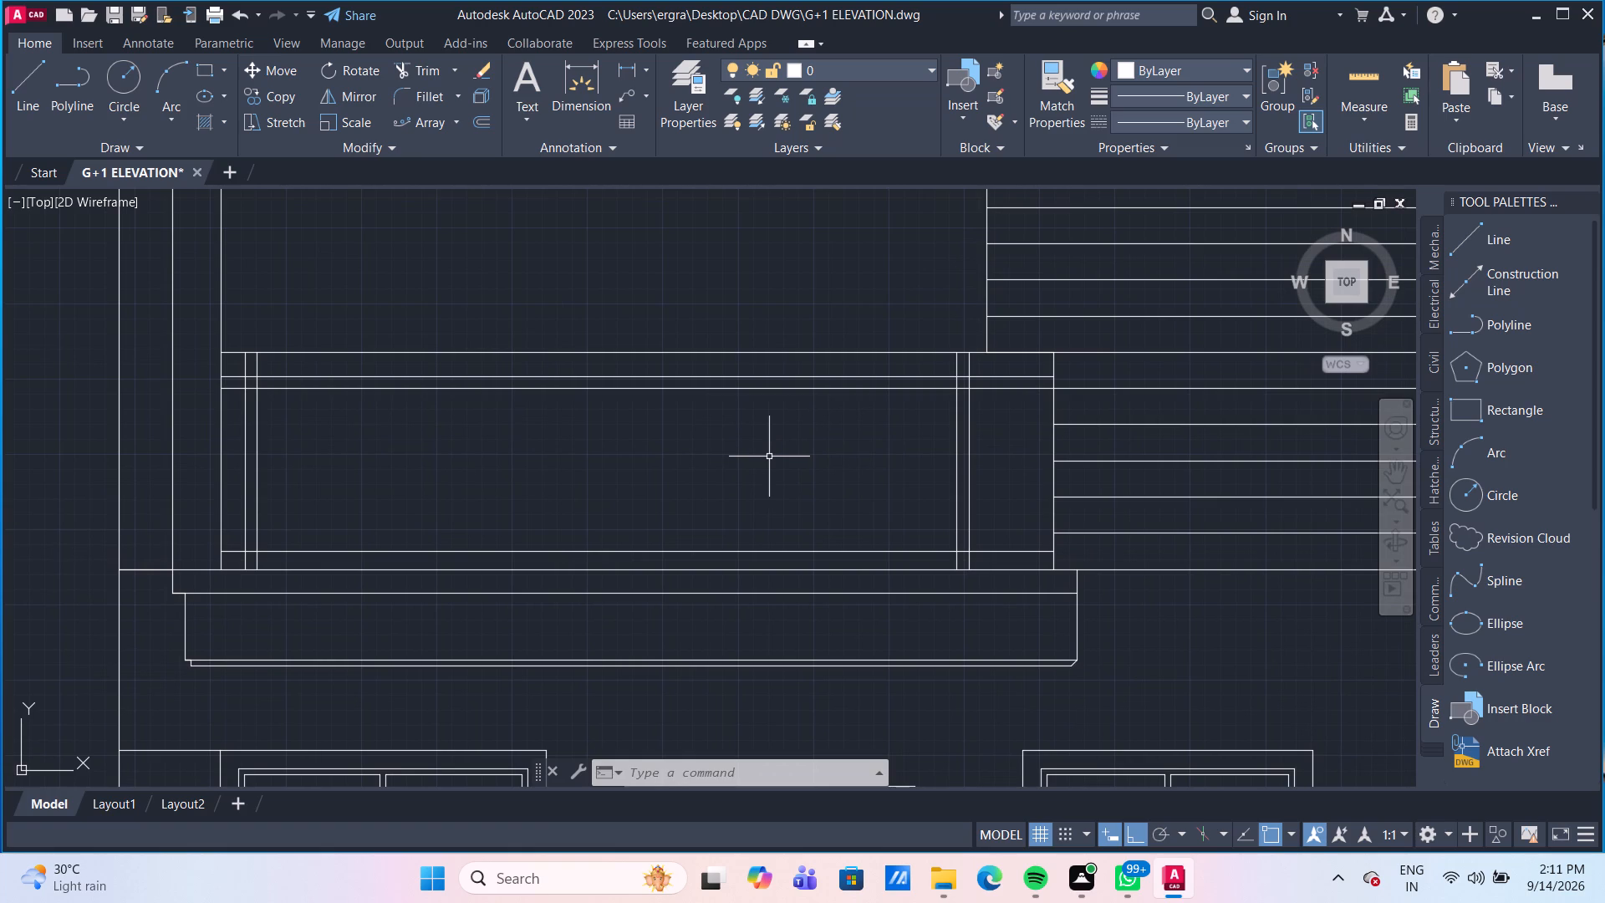
{"action": "key", "text": "o"}
{"action": "key", "text": "Return"}
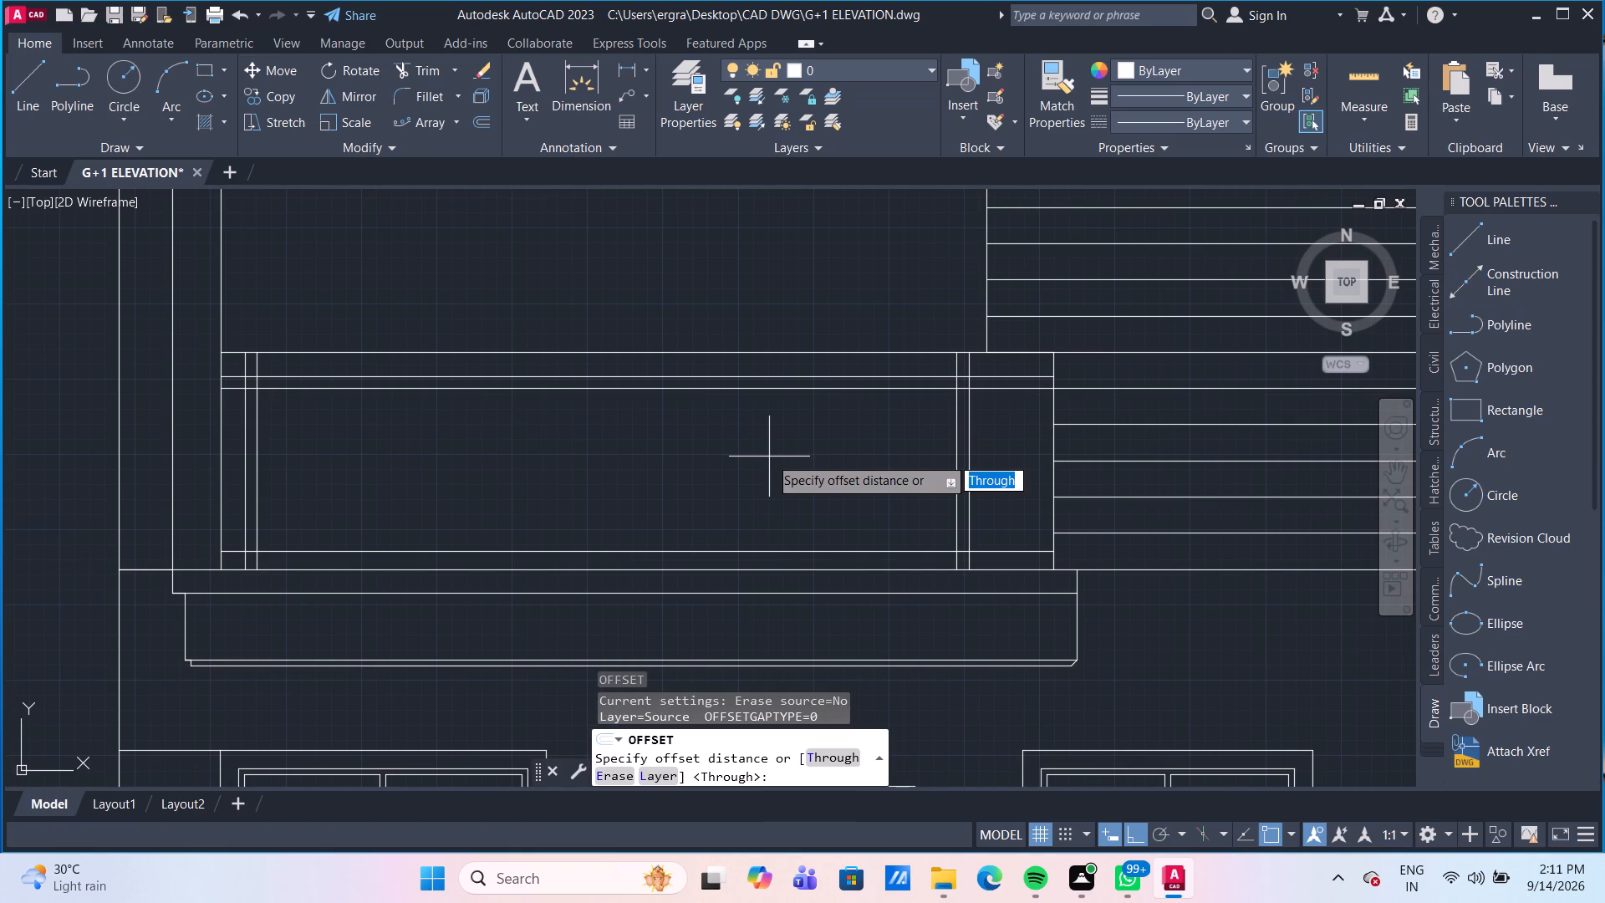
{"action": "key", "text": "Return"}
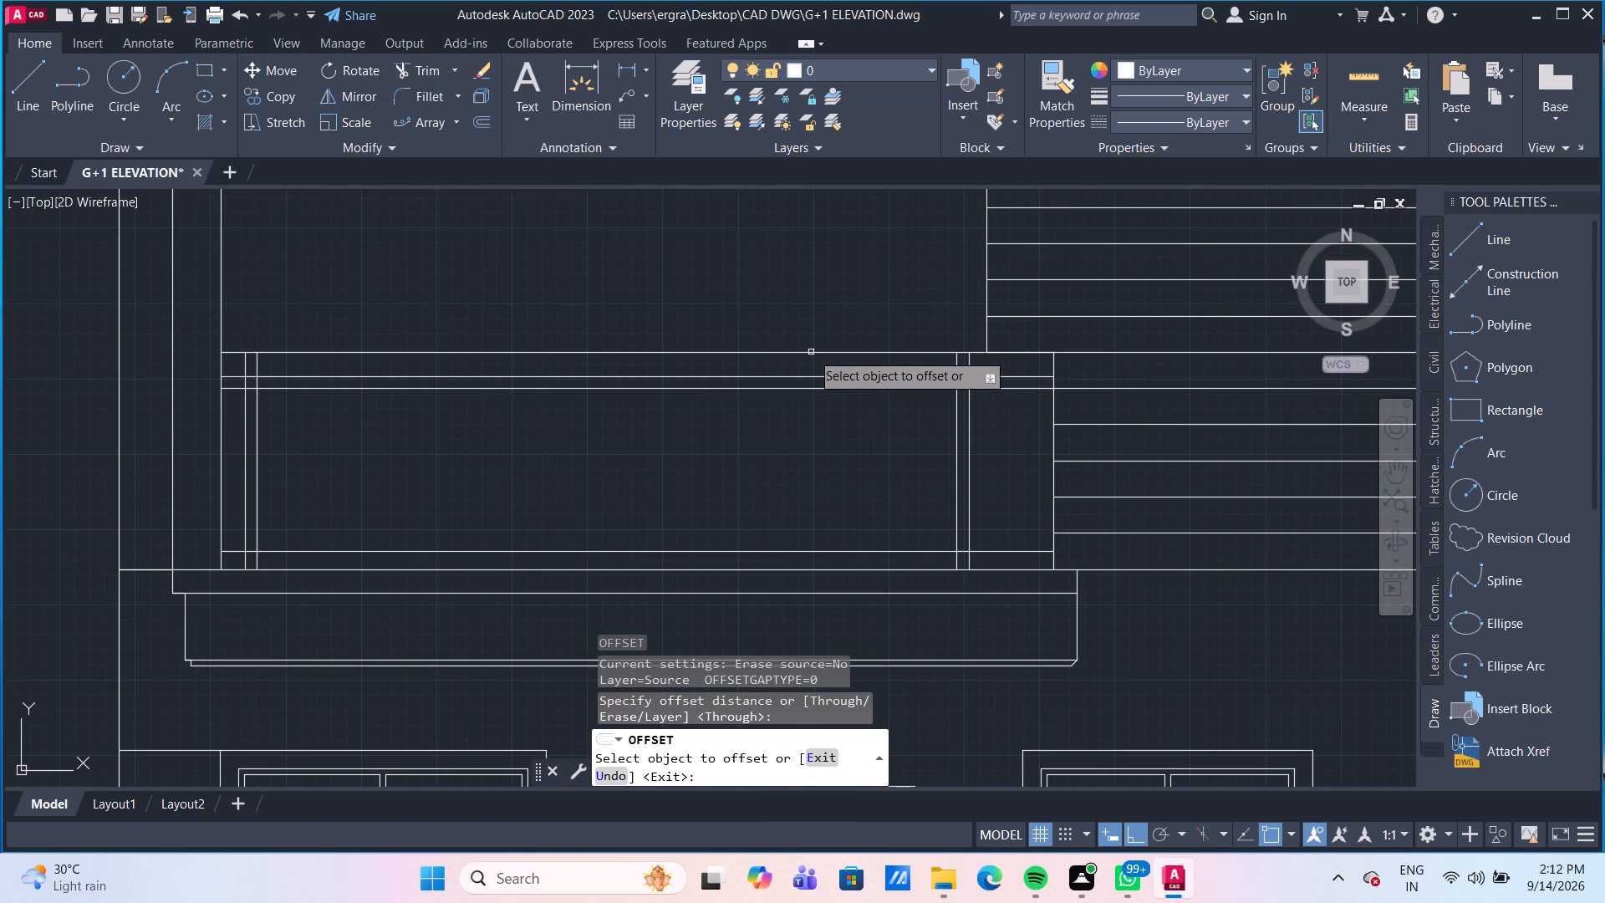
{"action": "left_click", "coordinate": [811, 352]}
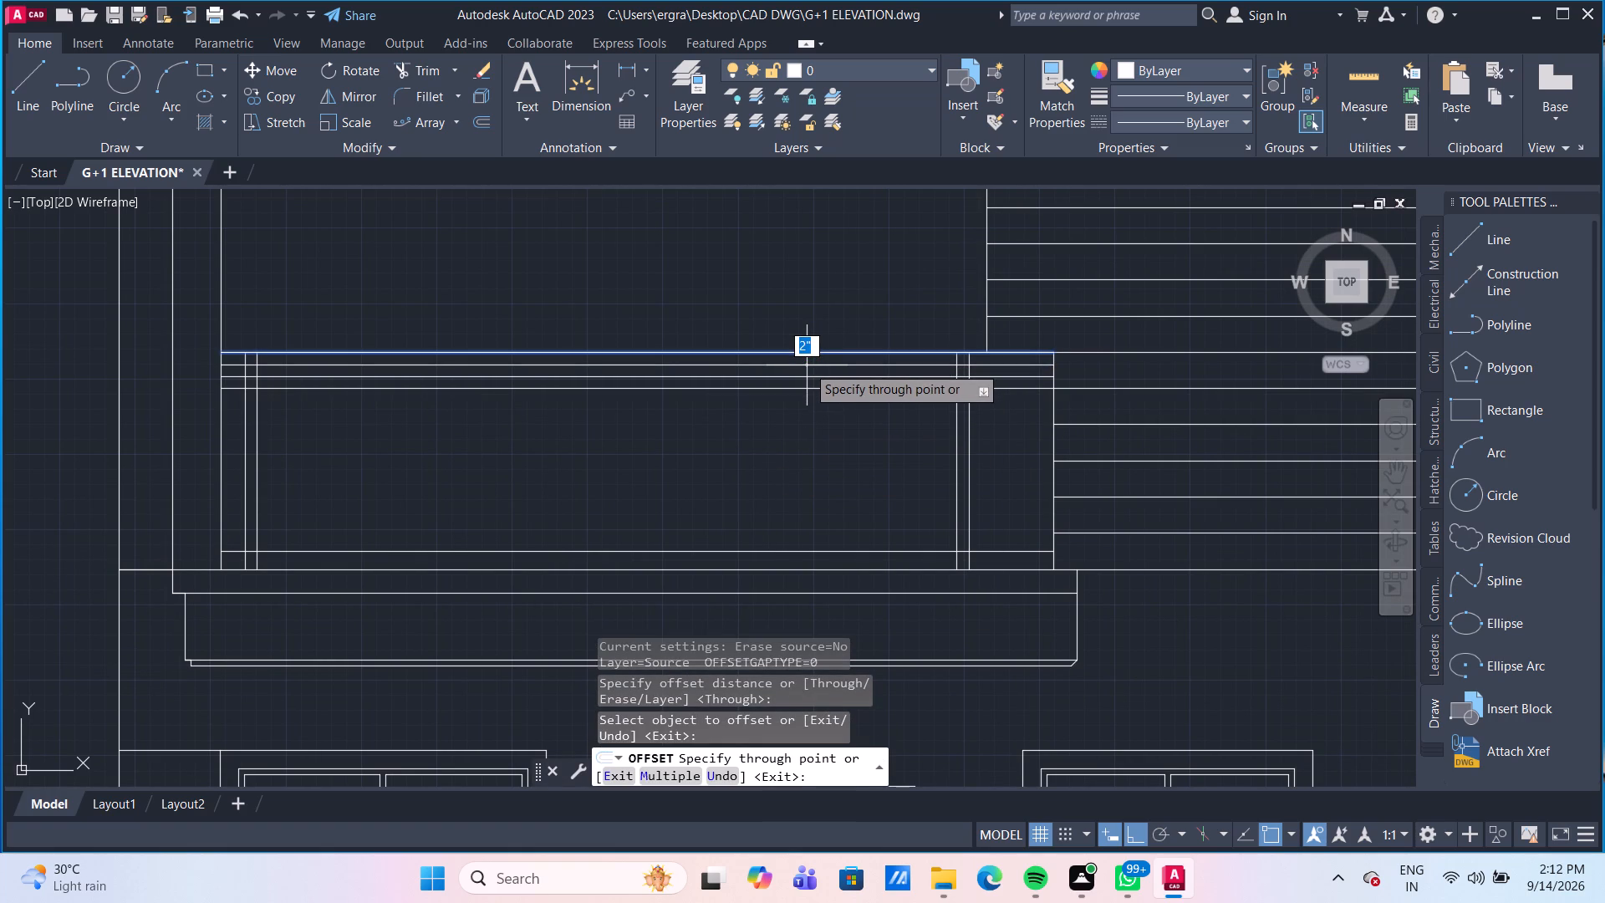
{"action": "type", "text": "0.5\""}
{"action": "key", "text": "Return"}
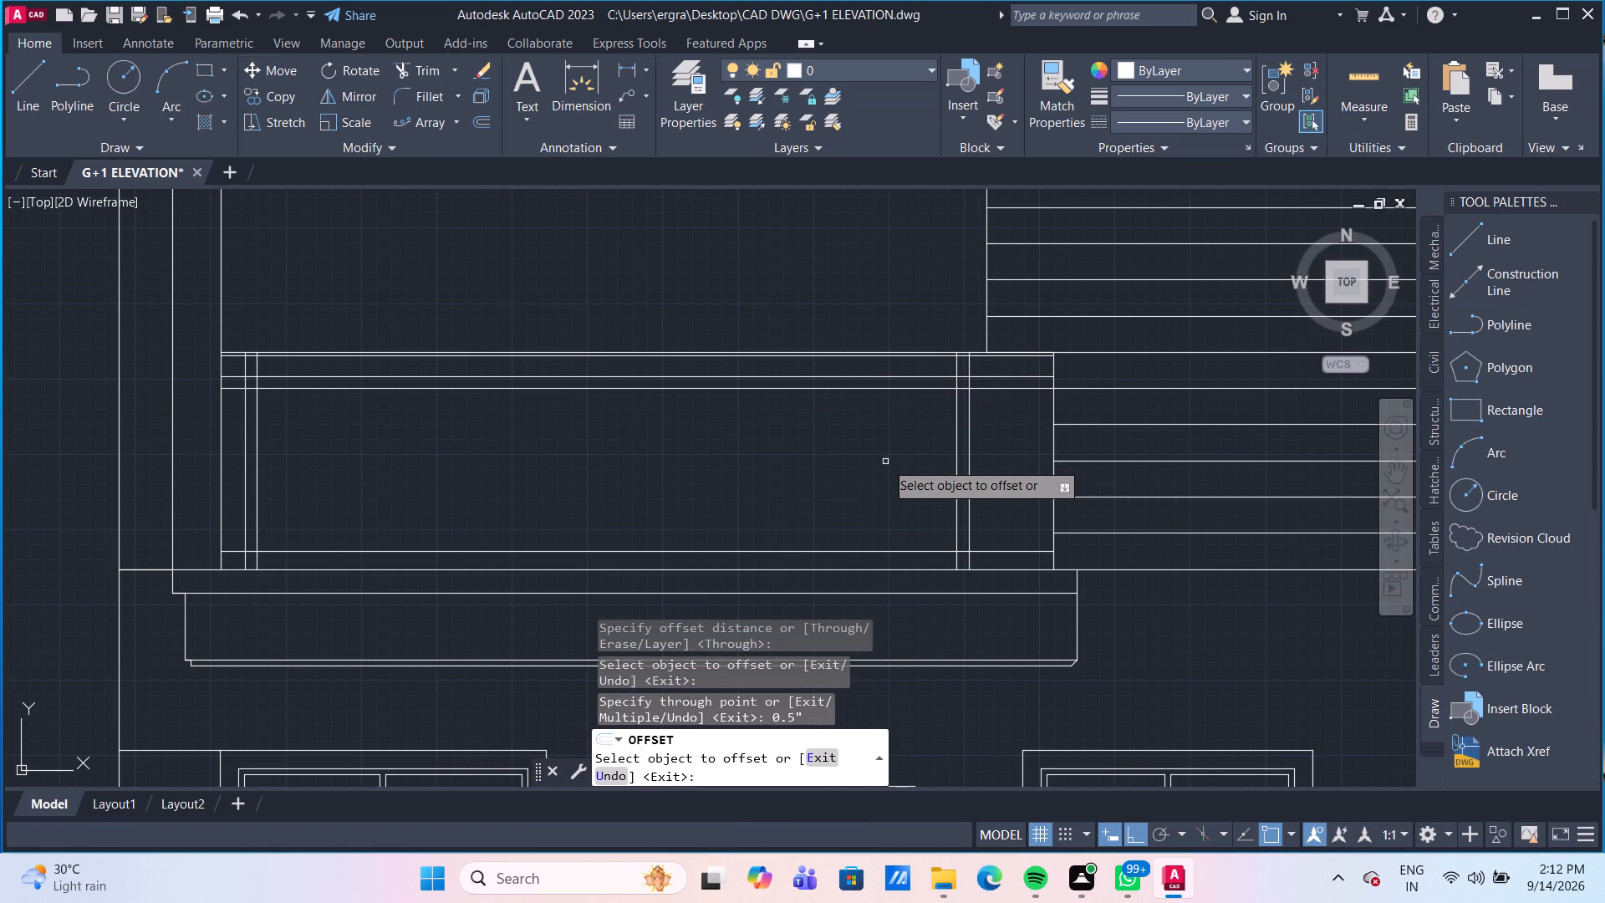
{"action": "left_click", "coordinate": [645, 569]}
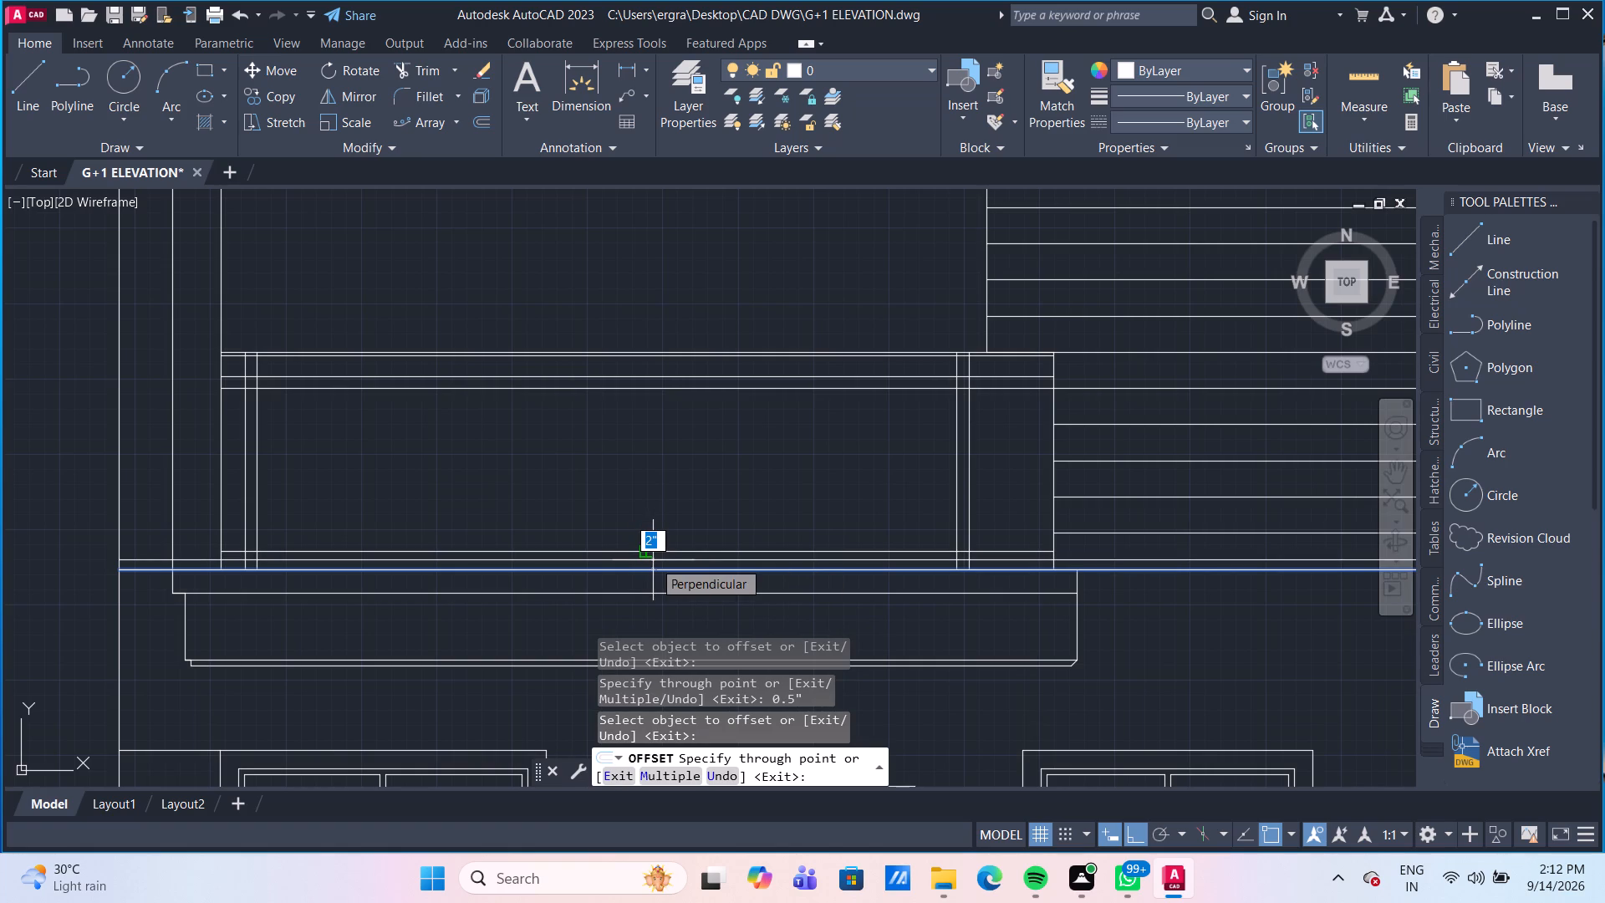
{"action": "type", "text": "0.5\""}
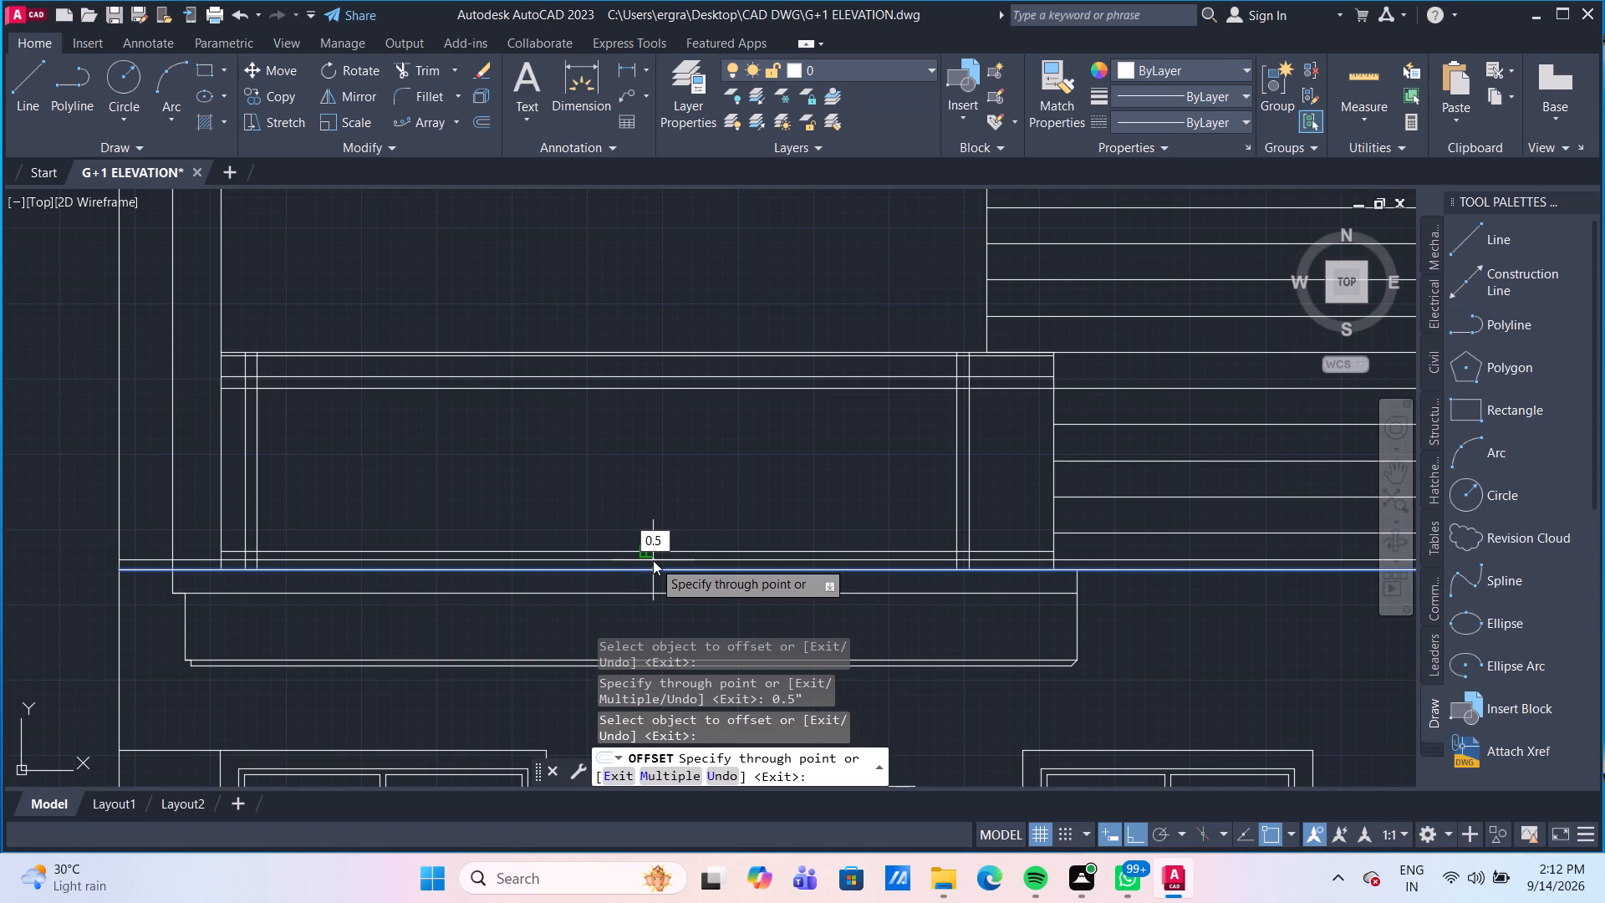
{"action": "key", "text": "Return"}
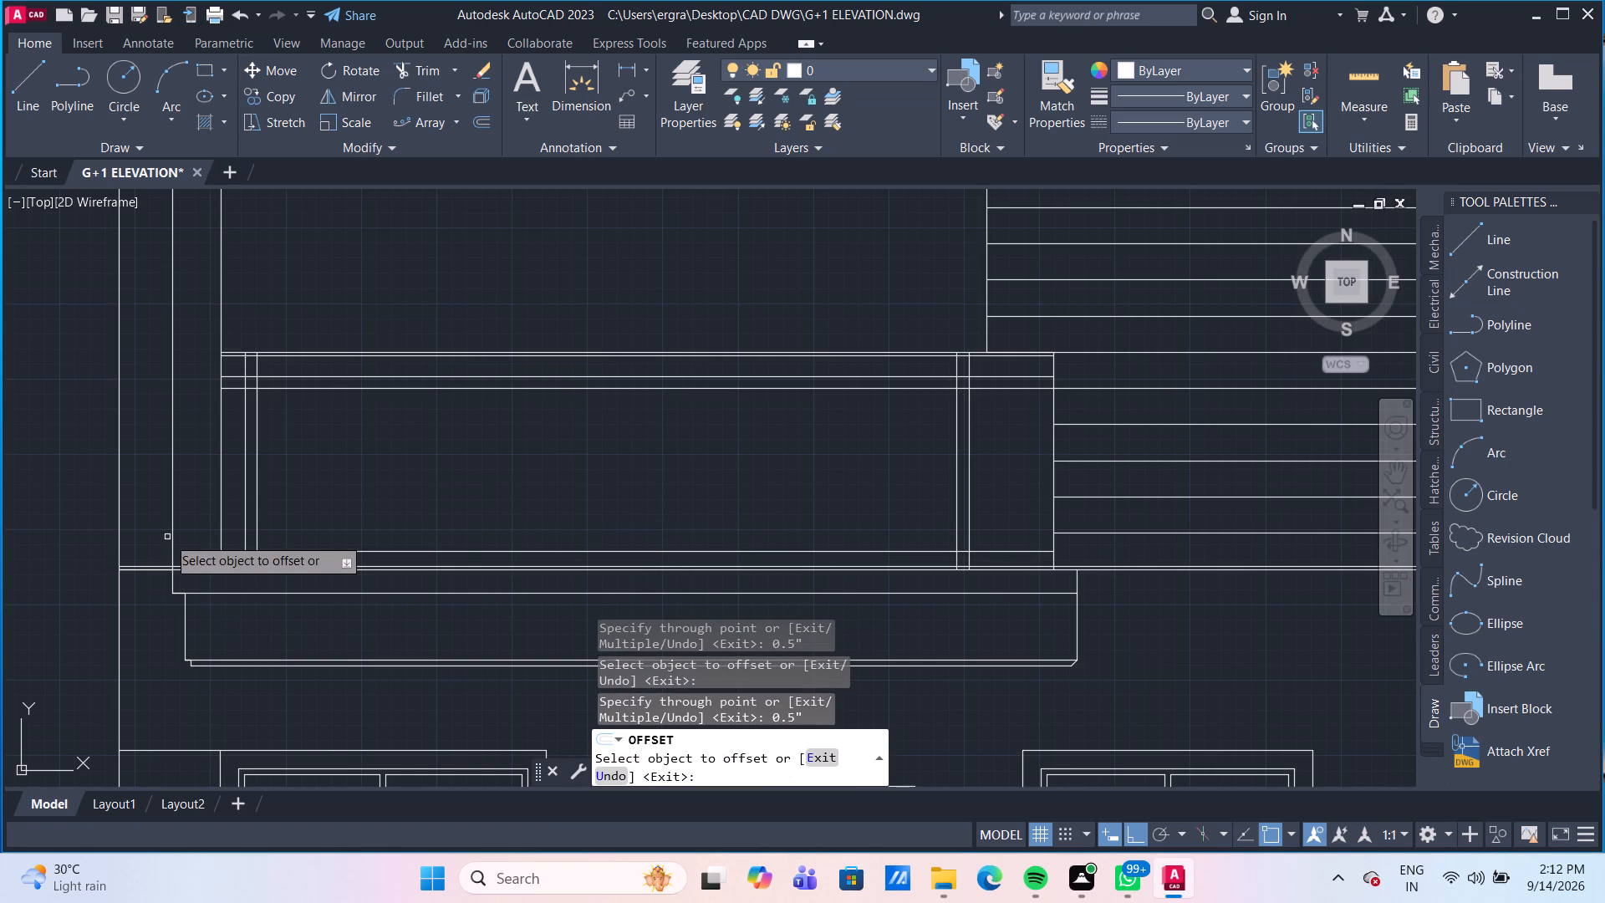
{"action": "key", "text": "Escape"}
Trim the new 0.5" line above the first-floor line where it extends past the railing's left end.
{"action": "type", "text": "TR"}
{"action": "key", "text": "Return"}
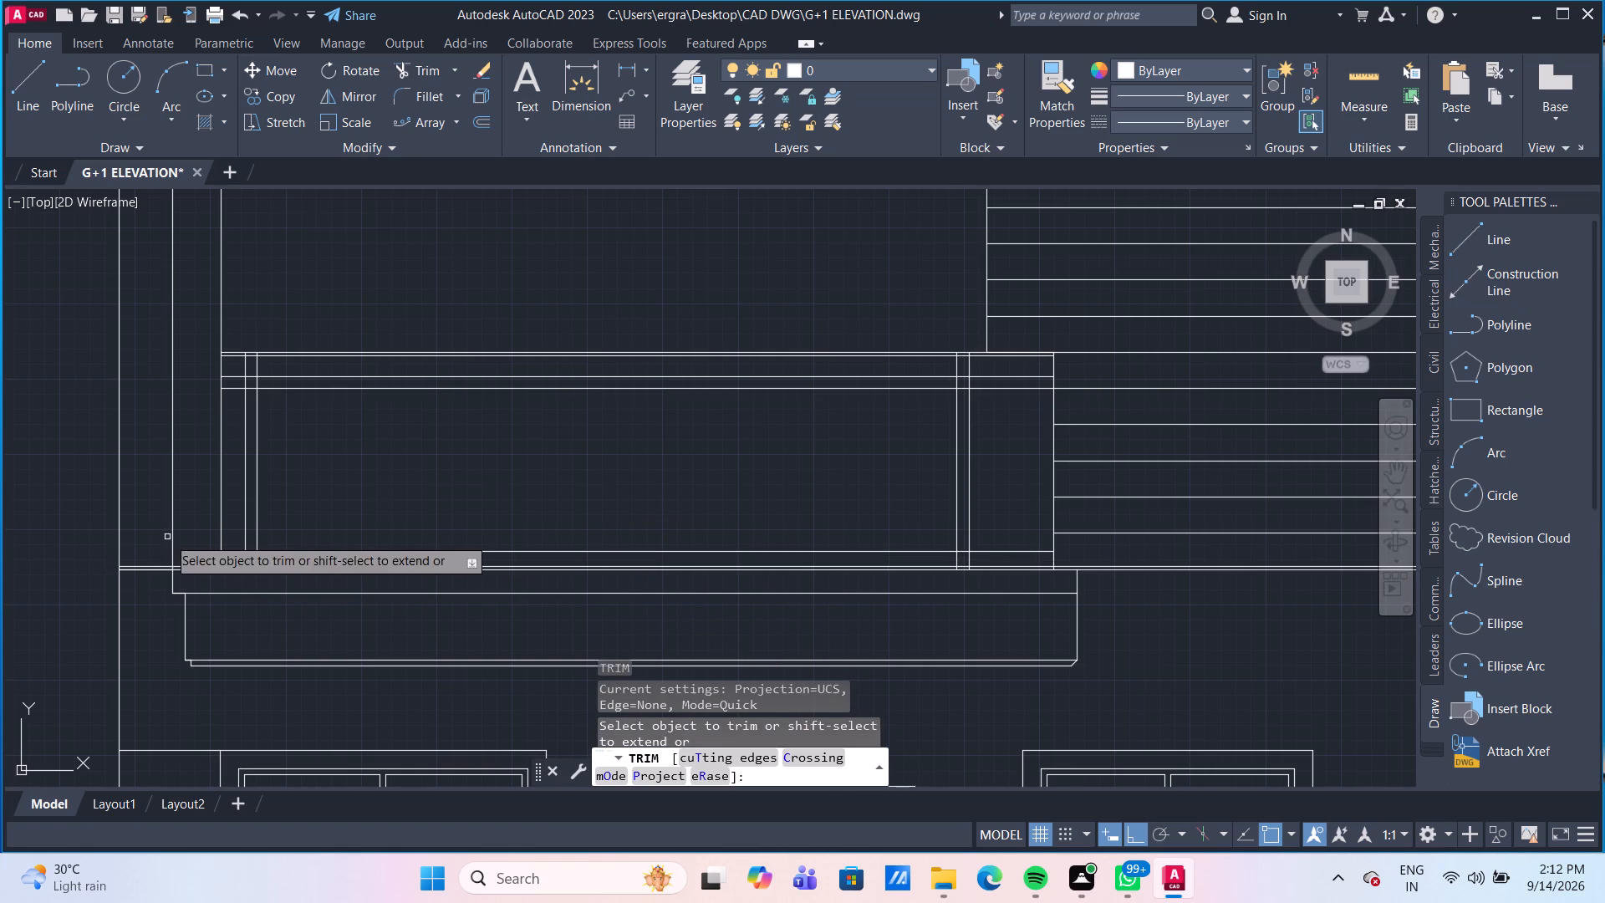
{"action": "scroll", "coordinate": [161, 572], "scroll_direction": "up", "scroll_amount": 1}
{"action": "left_click", "coordinate": [156, 564]}
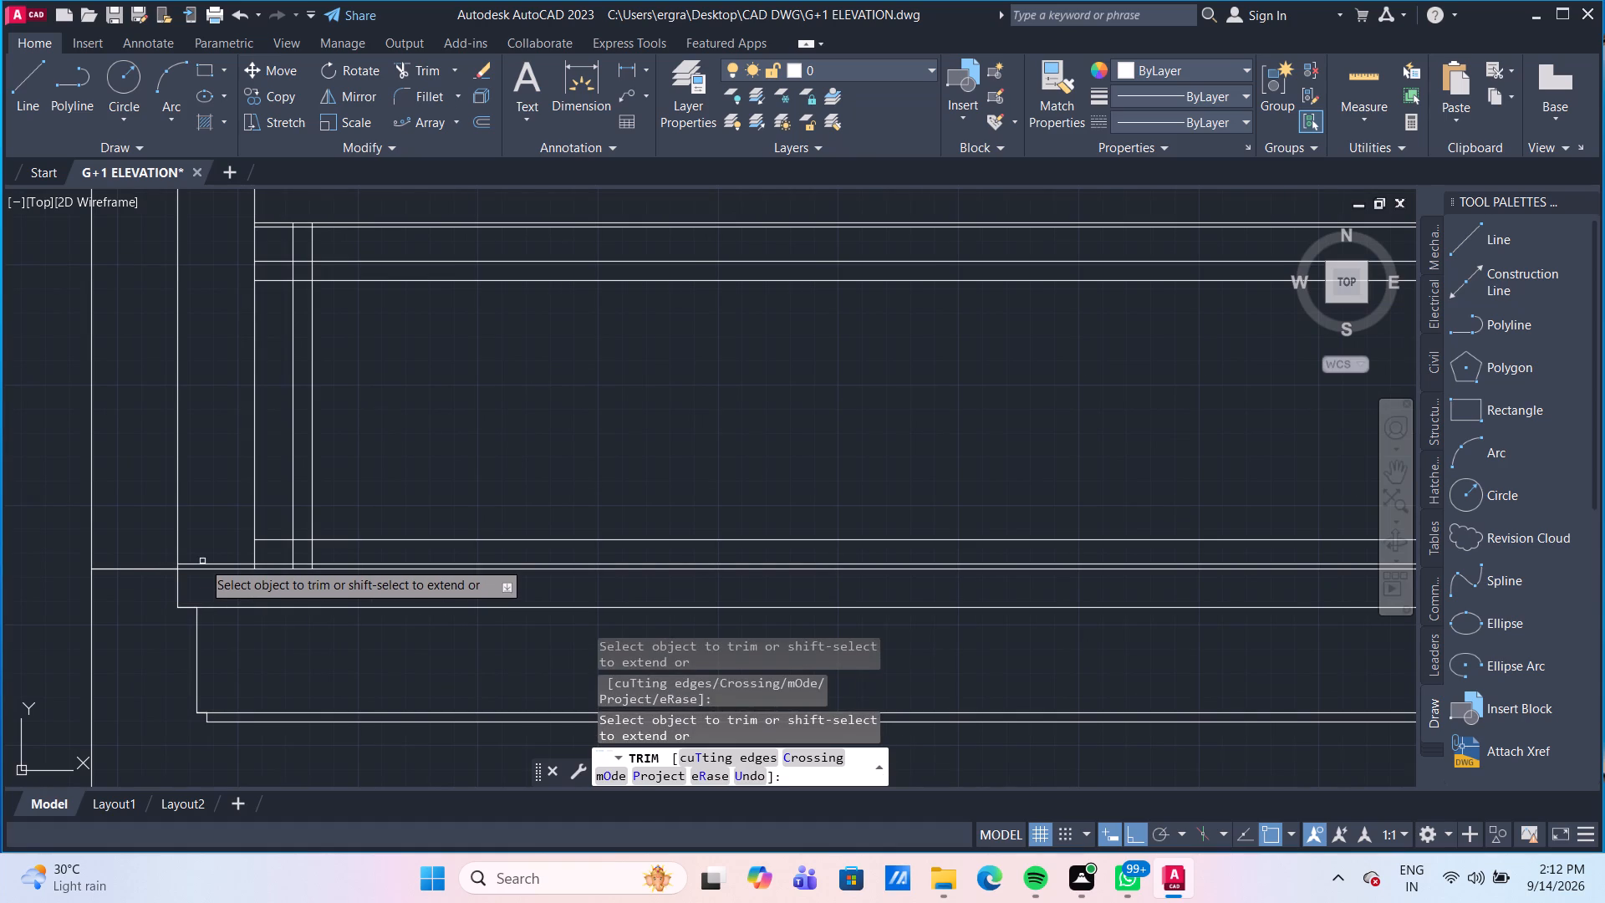
{"action": "left_click", "coordinate": [202, 561]}
{"action": "left_click", "coordinate": [206, 564]}
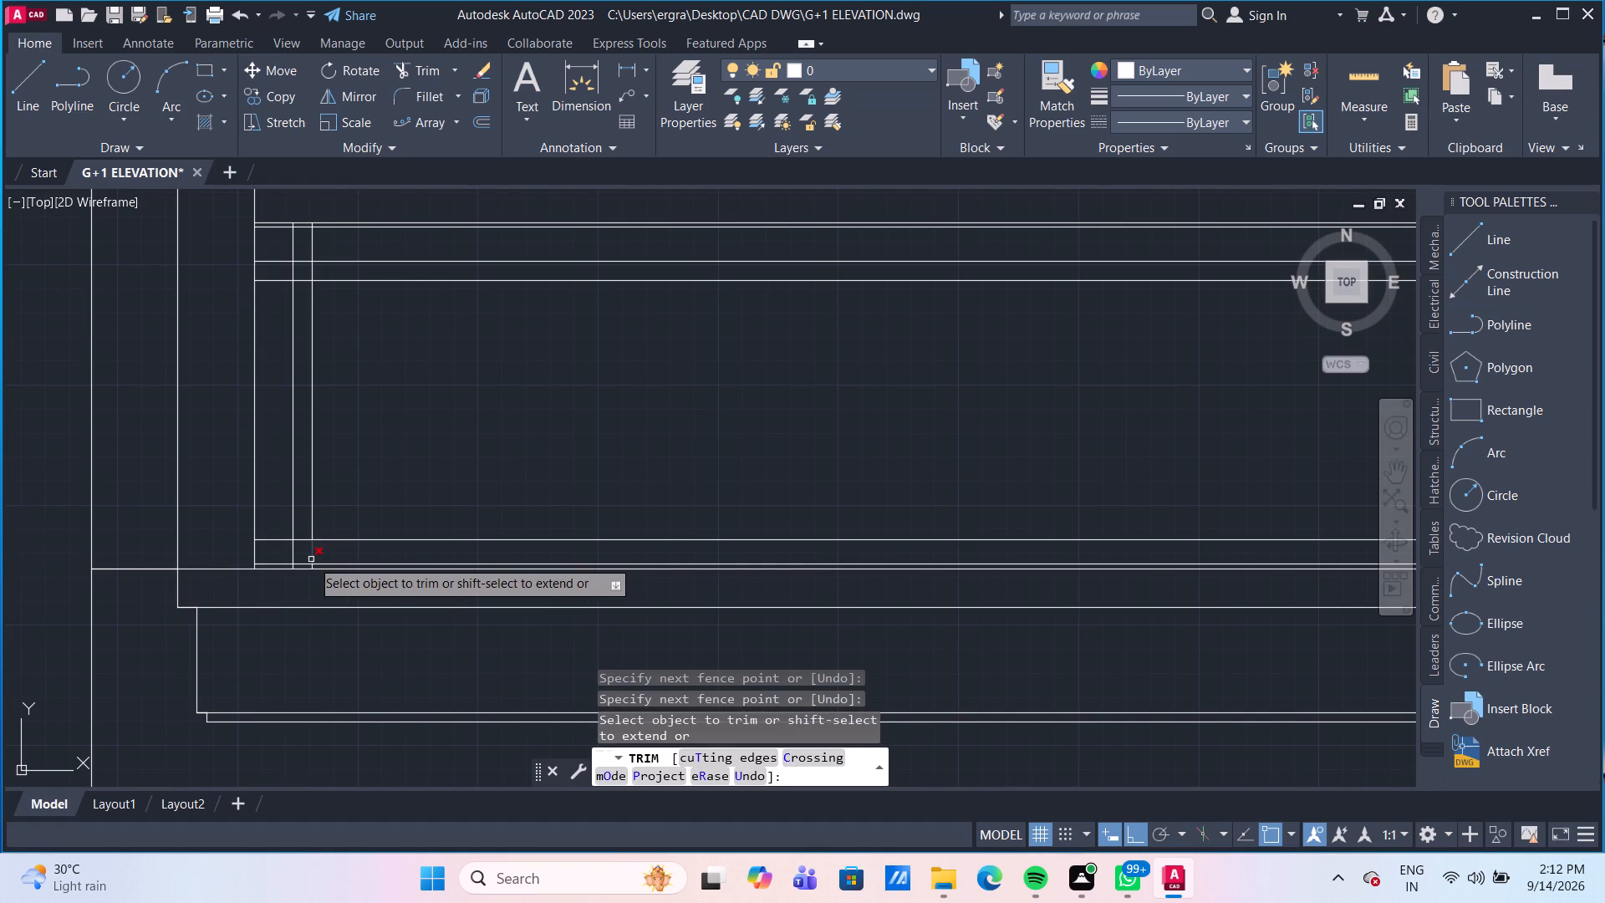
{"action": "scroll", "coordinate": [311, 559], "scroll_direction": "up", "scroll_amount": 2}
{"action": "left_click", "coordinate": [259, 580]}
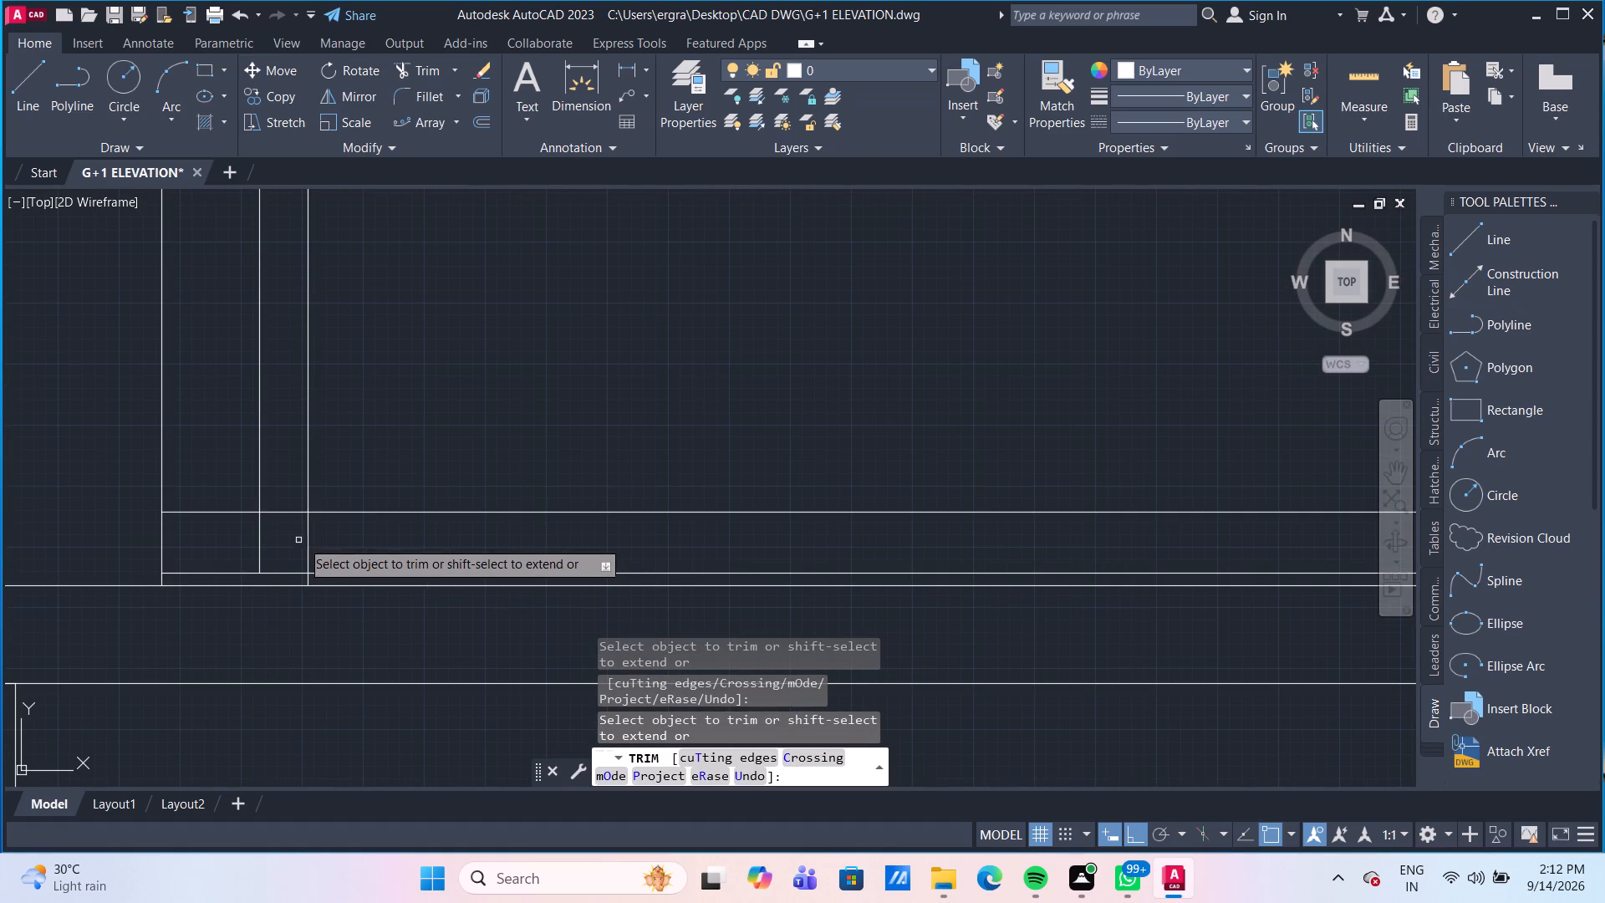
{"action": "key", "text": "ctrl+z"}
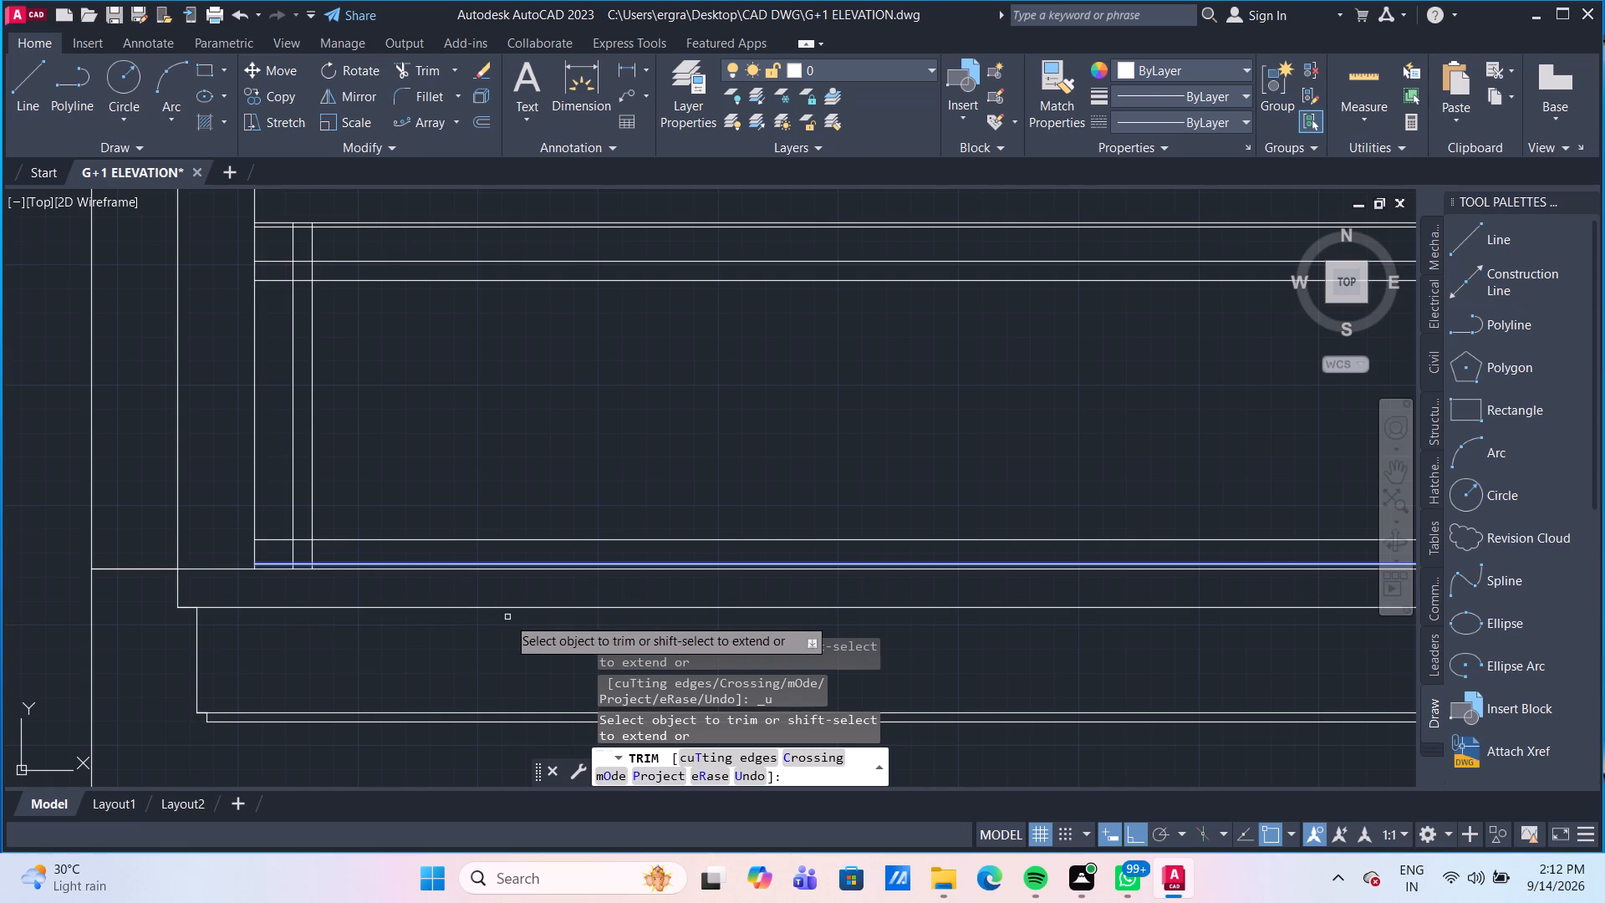
Trim the same 0.5" line where it extends past the railing's right end.
{"action": "scroll", "coordinate": [823, 584], "scroll_direction": "down", "scroll_amount": 2}
{"action": "scroll", "coordinate": [1247, 586], "scroll_direction": "up", "scroll_amount": 2}
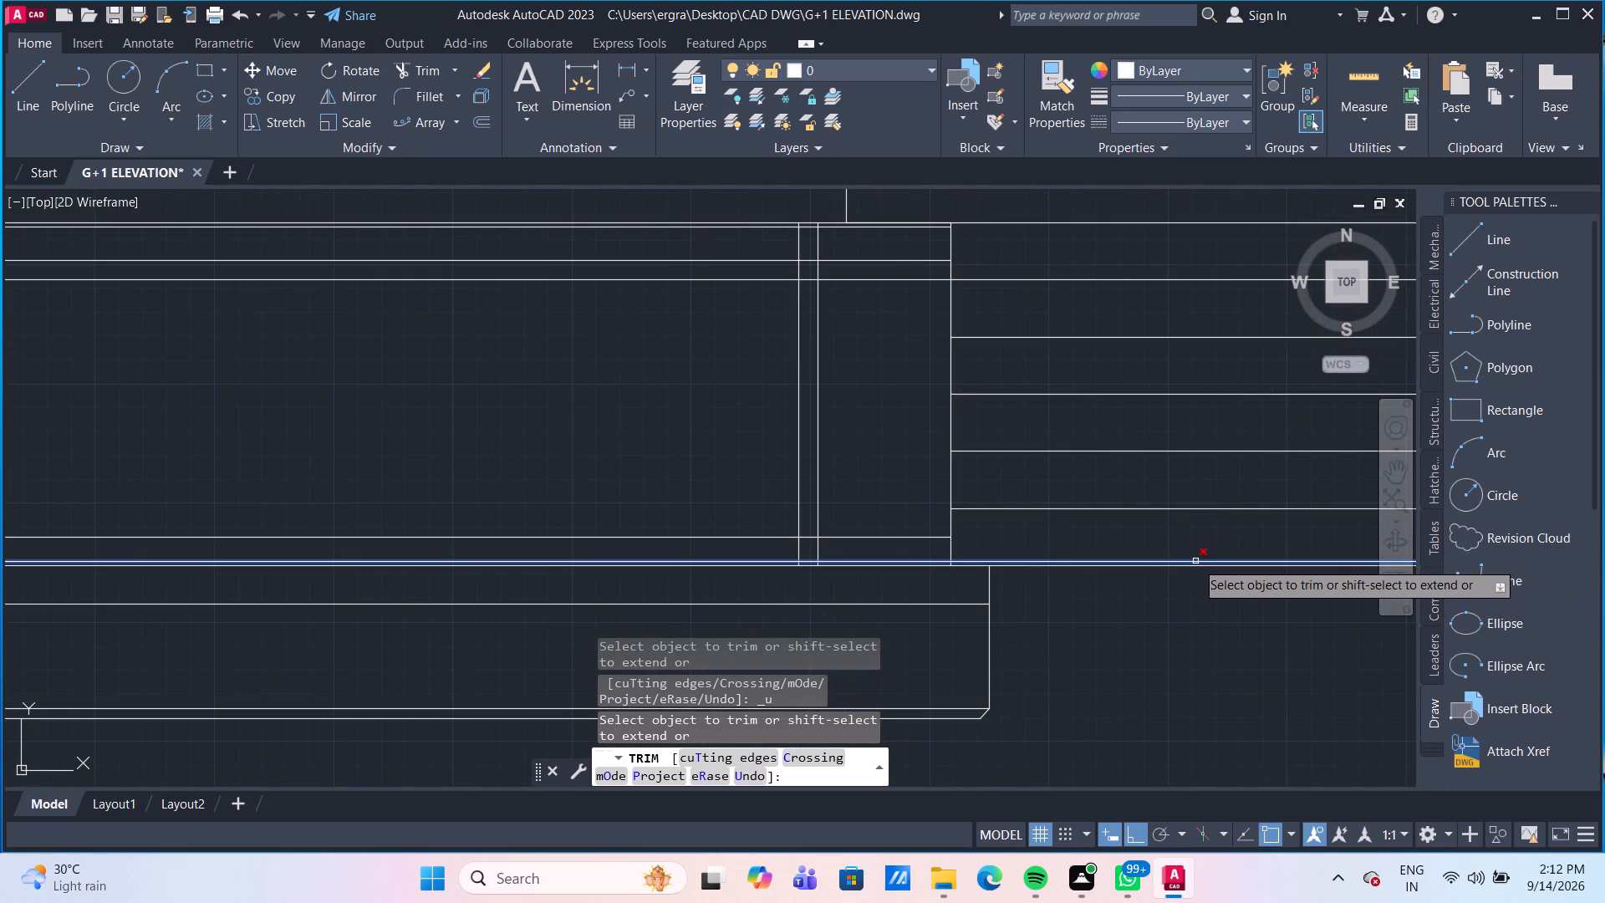
{"action": "left_click", "coordinate": [1195, 561]}
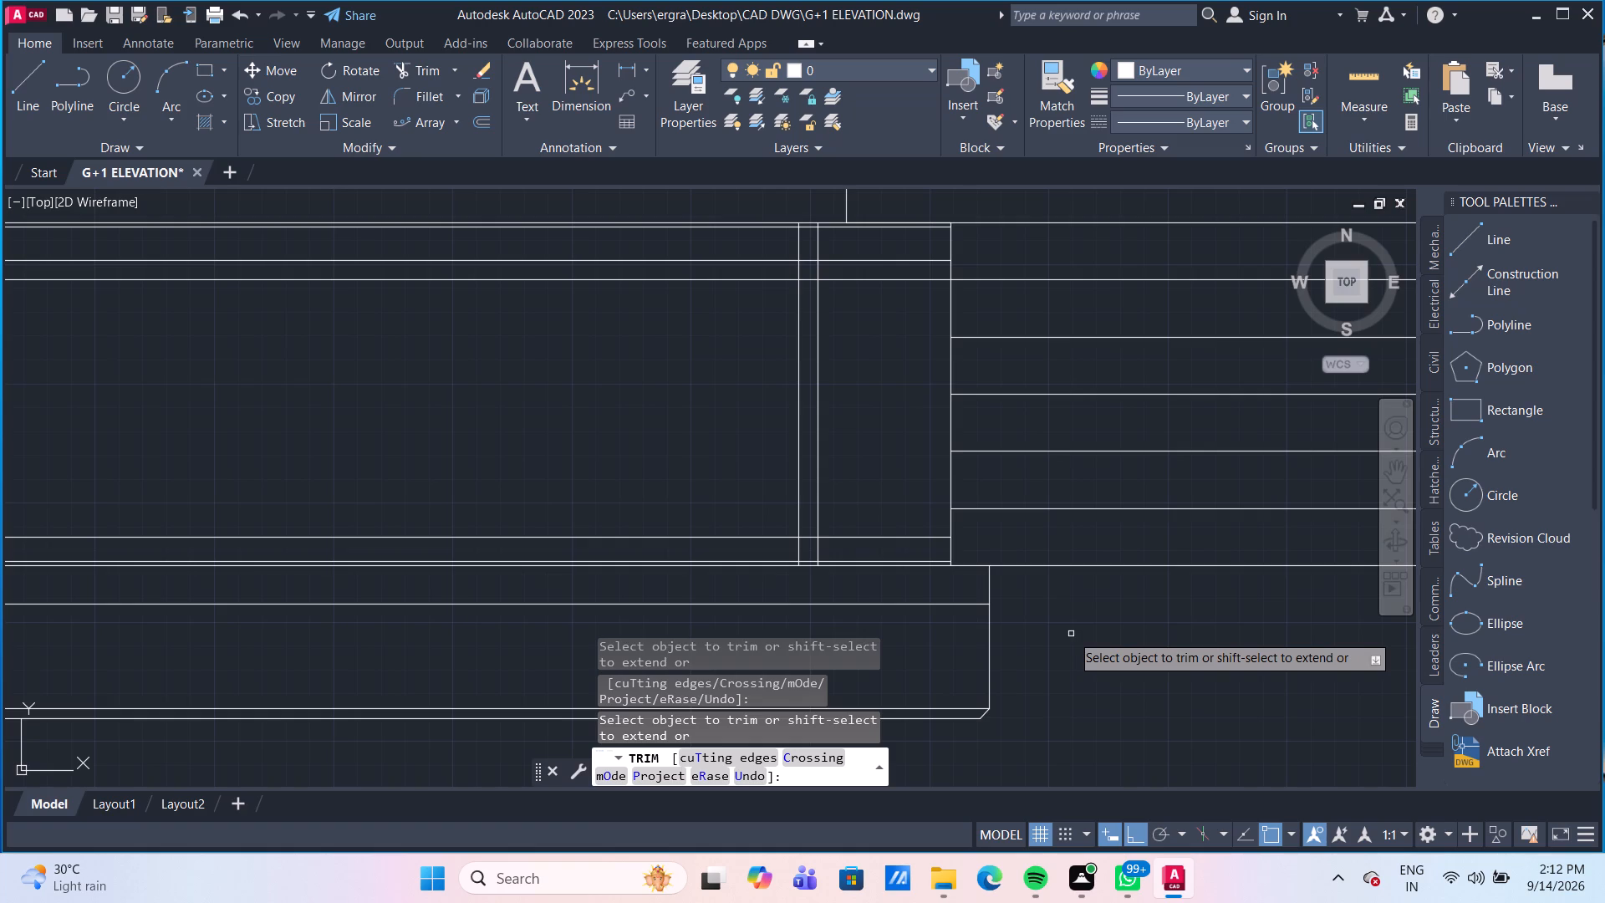
Trim the right post's two lines between the new 0.5" line and the first-floor line.
{"action": "scroll", "coordinate": [777, 576], "scroll_direction": "up", "scroll_amount": 2}
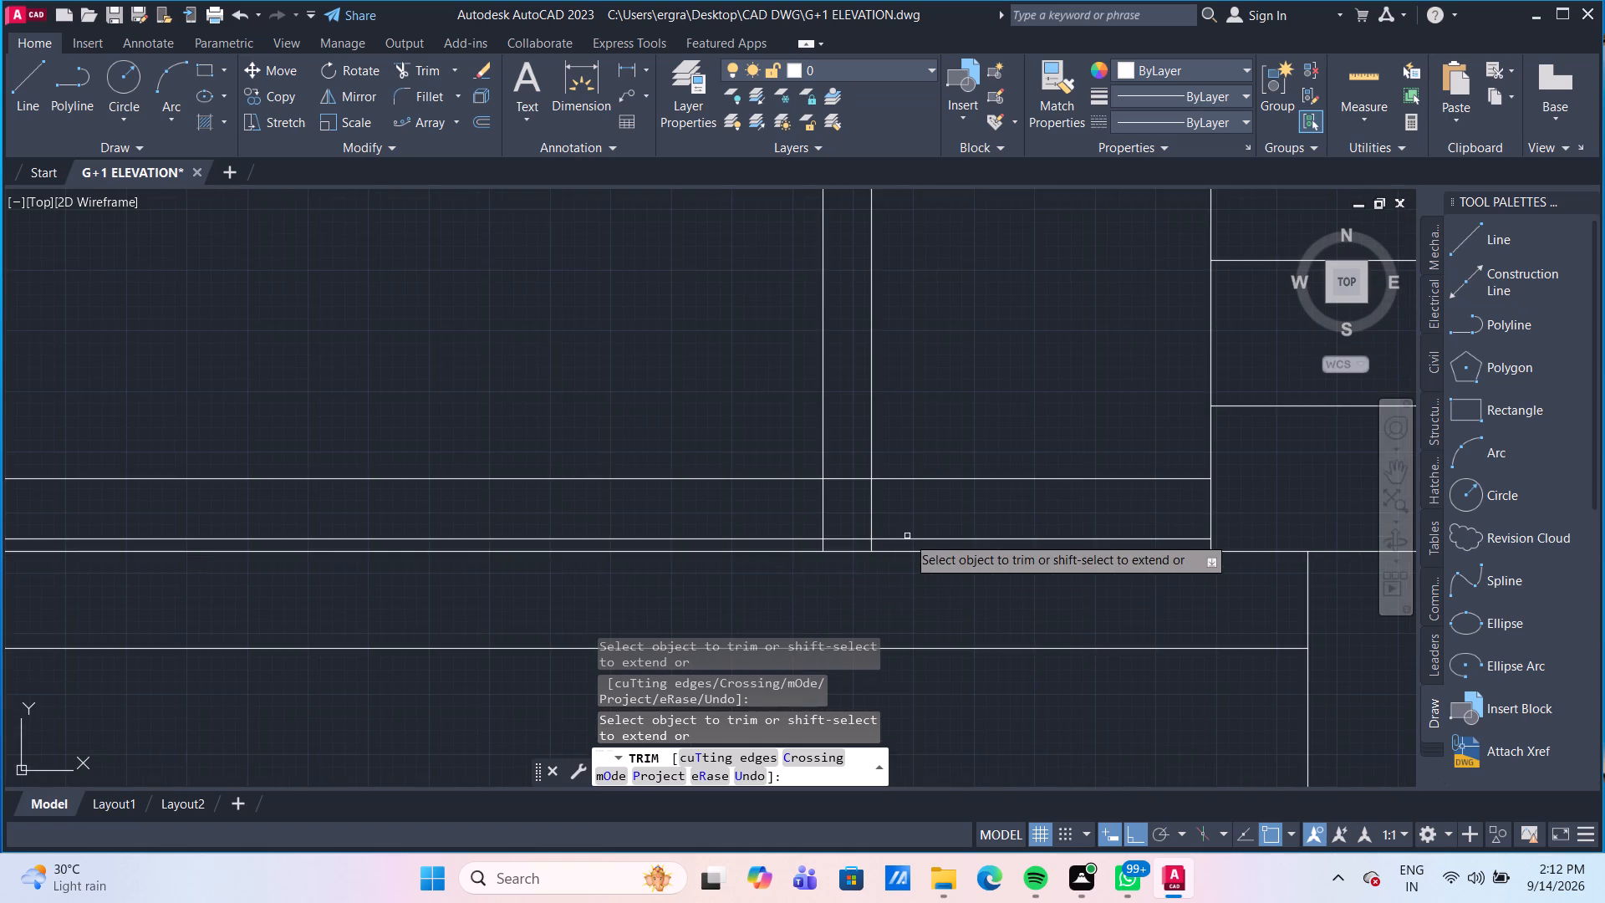
{"action": "scroll", "coordinate": [907, 536], "scroll_direction": "up", "scroll_amount": 2}
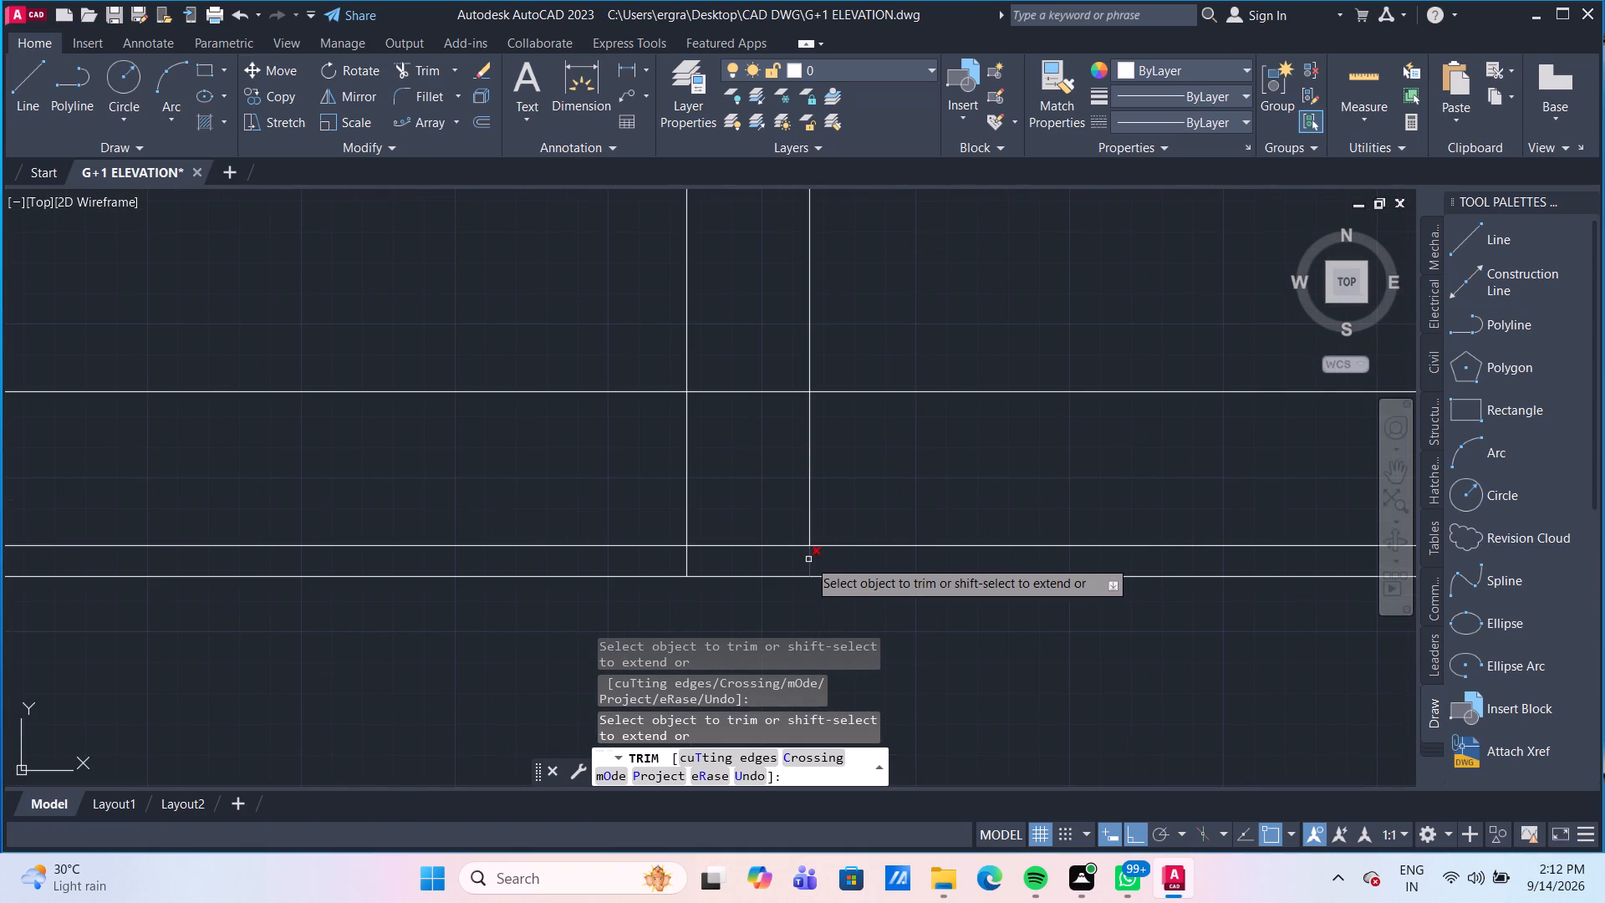
{"action": "left_click", "coordinate": [811, 560]}
{"action": "left_click", "coordinate": [686, 564]}
Trim the left post's two lines between the new 0.5" line and the first-floor line.
{"action": "scroll", "coordinate": [812, 610], "scroll_direction": "down", "scroll_amount": 3}
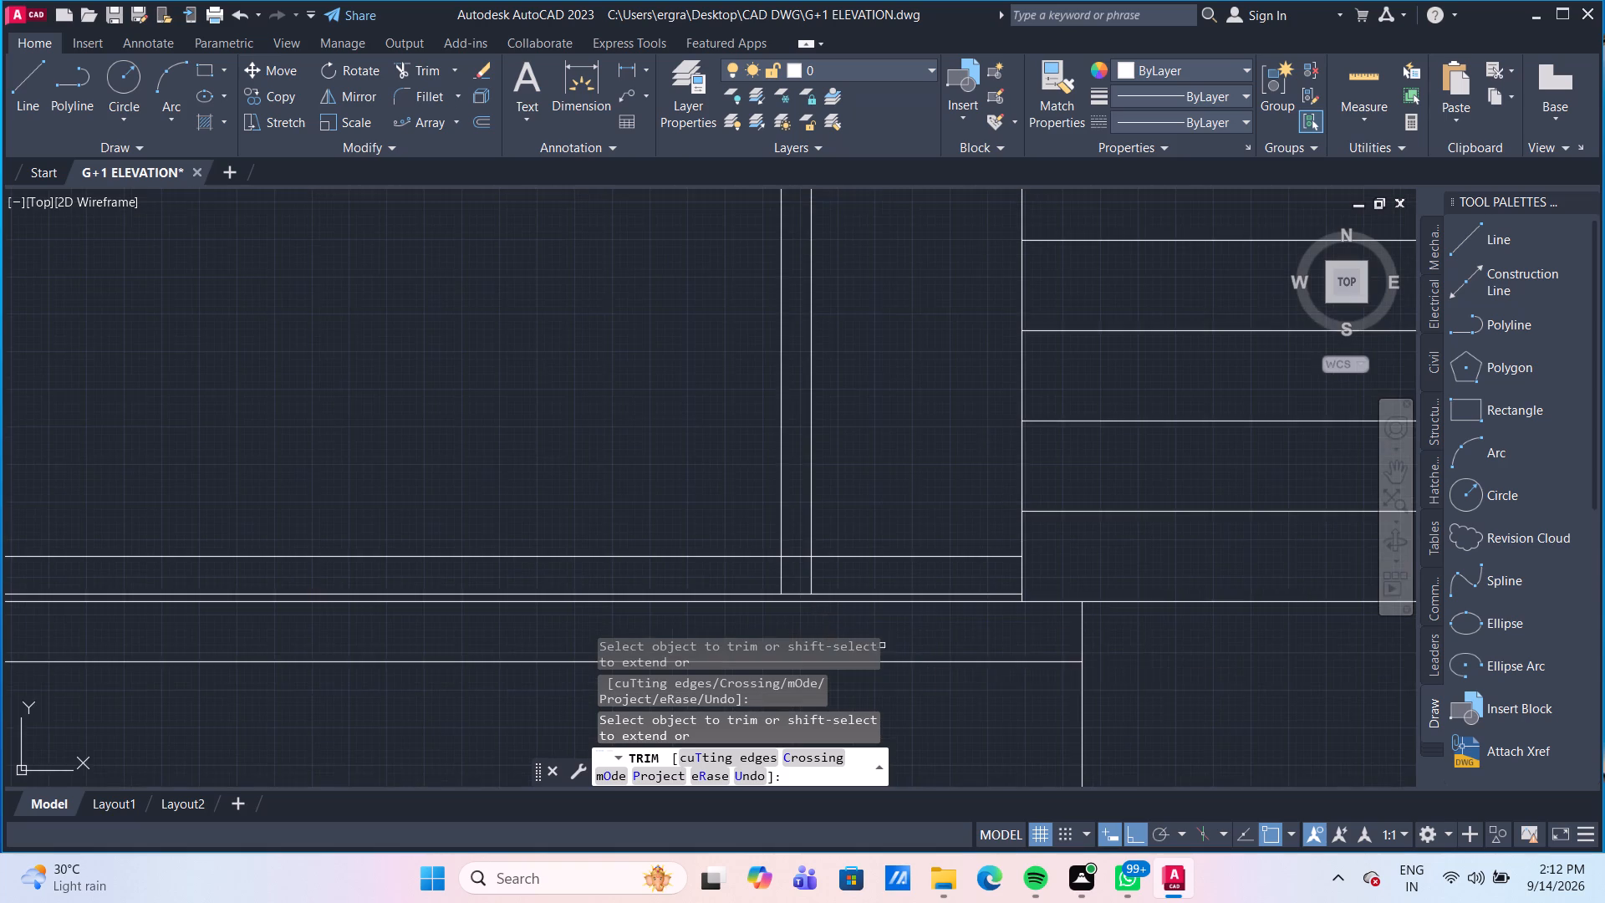
{"action": "scroll", "coordinate": [924, 659], "scroll_direction": "down", "scroll_amount": 2}
{"action": "middle_click_drag", "start_coordinate": [919, 630], "coordinate": [903, 496]}
{"action": "scroll", "coordinate": [167, 486], "scroll_direction": "up", "scroll_amount": 1}
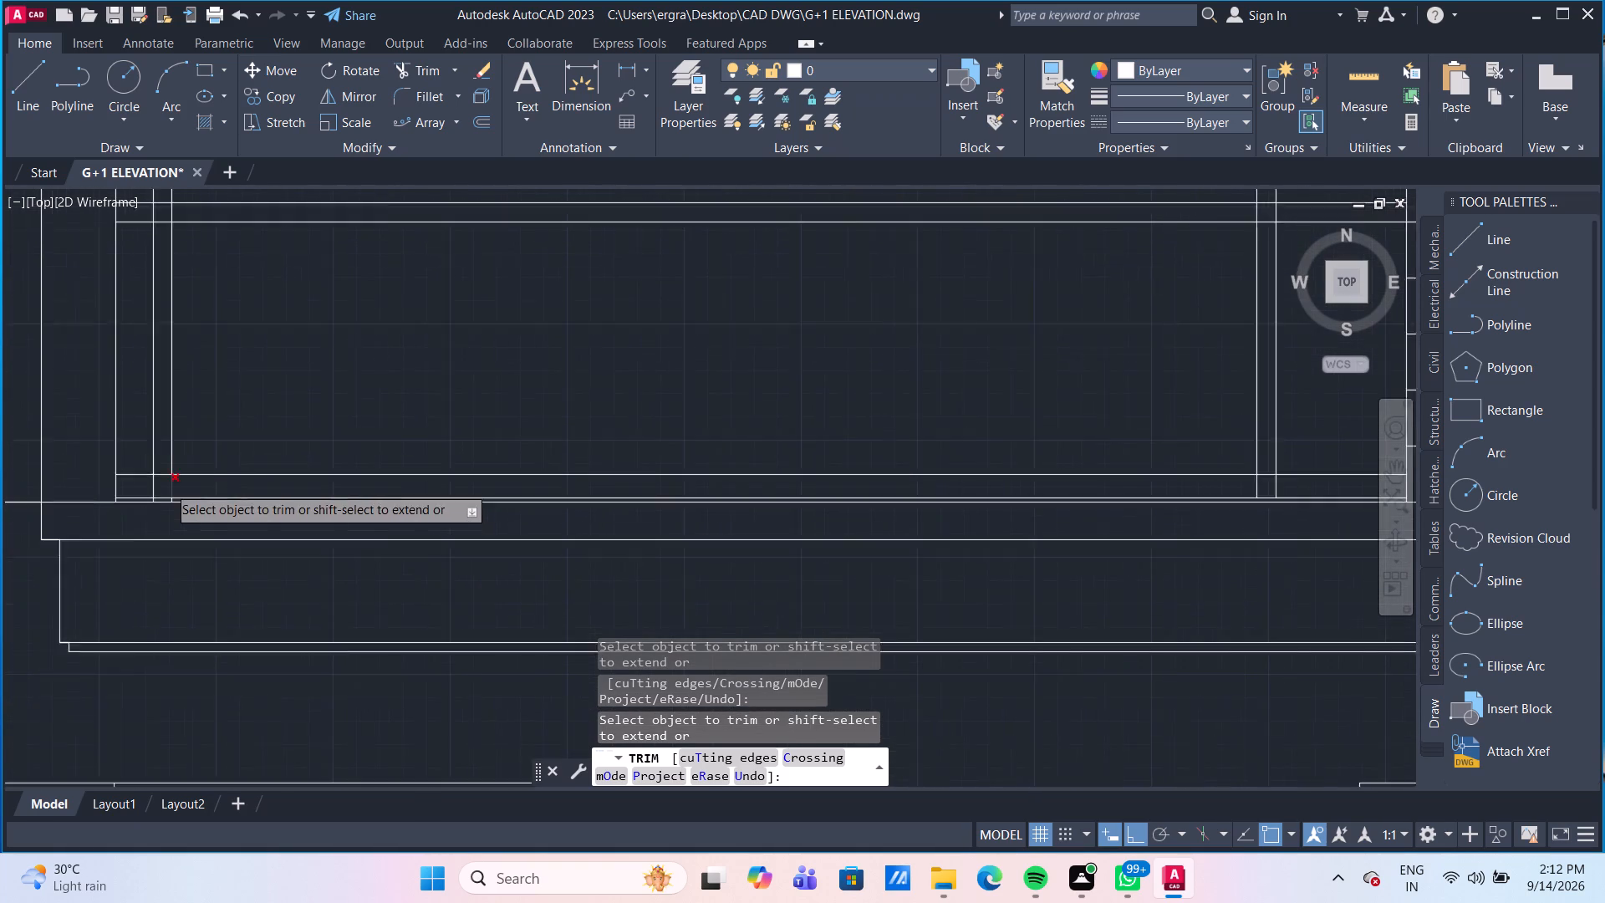
{"action": "scroll", "coordinate": [167, 486], "scroll_direction": "up", "scroll_amount": 3}
{"action": "middle_click_drag", "start_coordinate": [197, 543], "coordinate": [471, 636]}
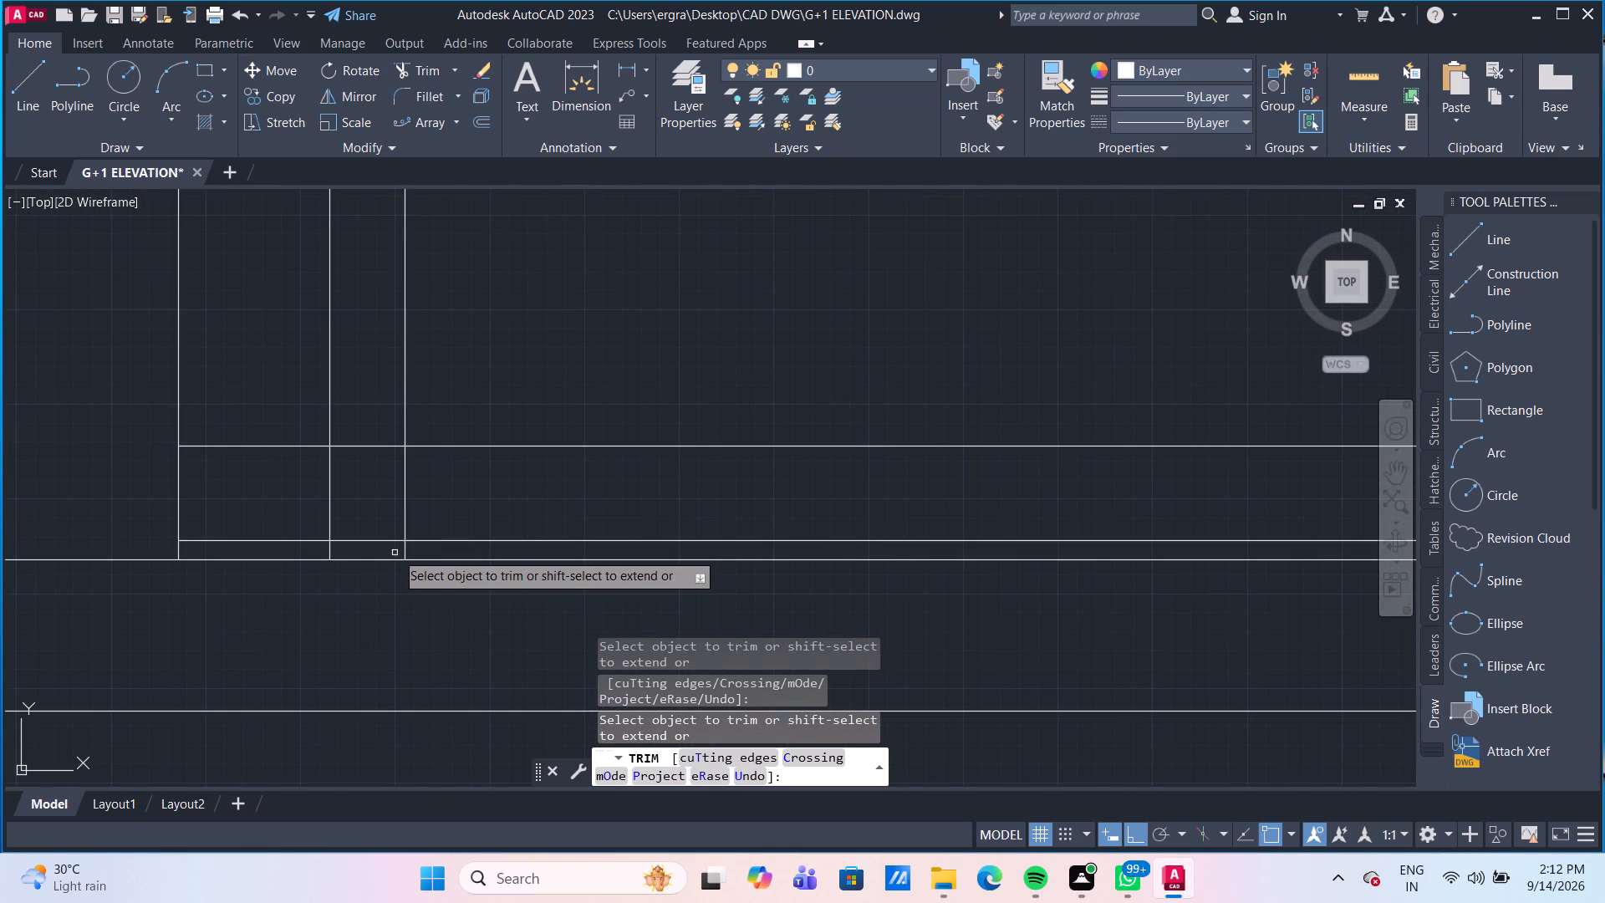
{"action": "left_click", "coordinate": [405, 548]}
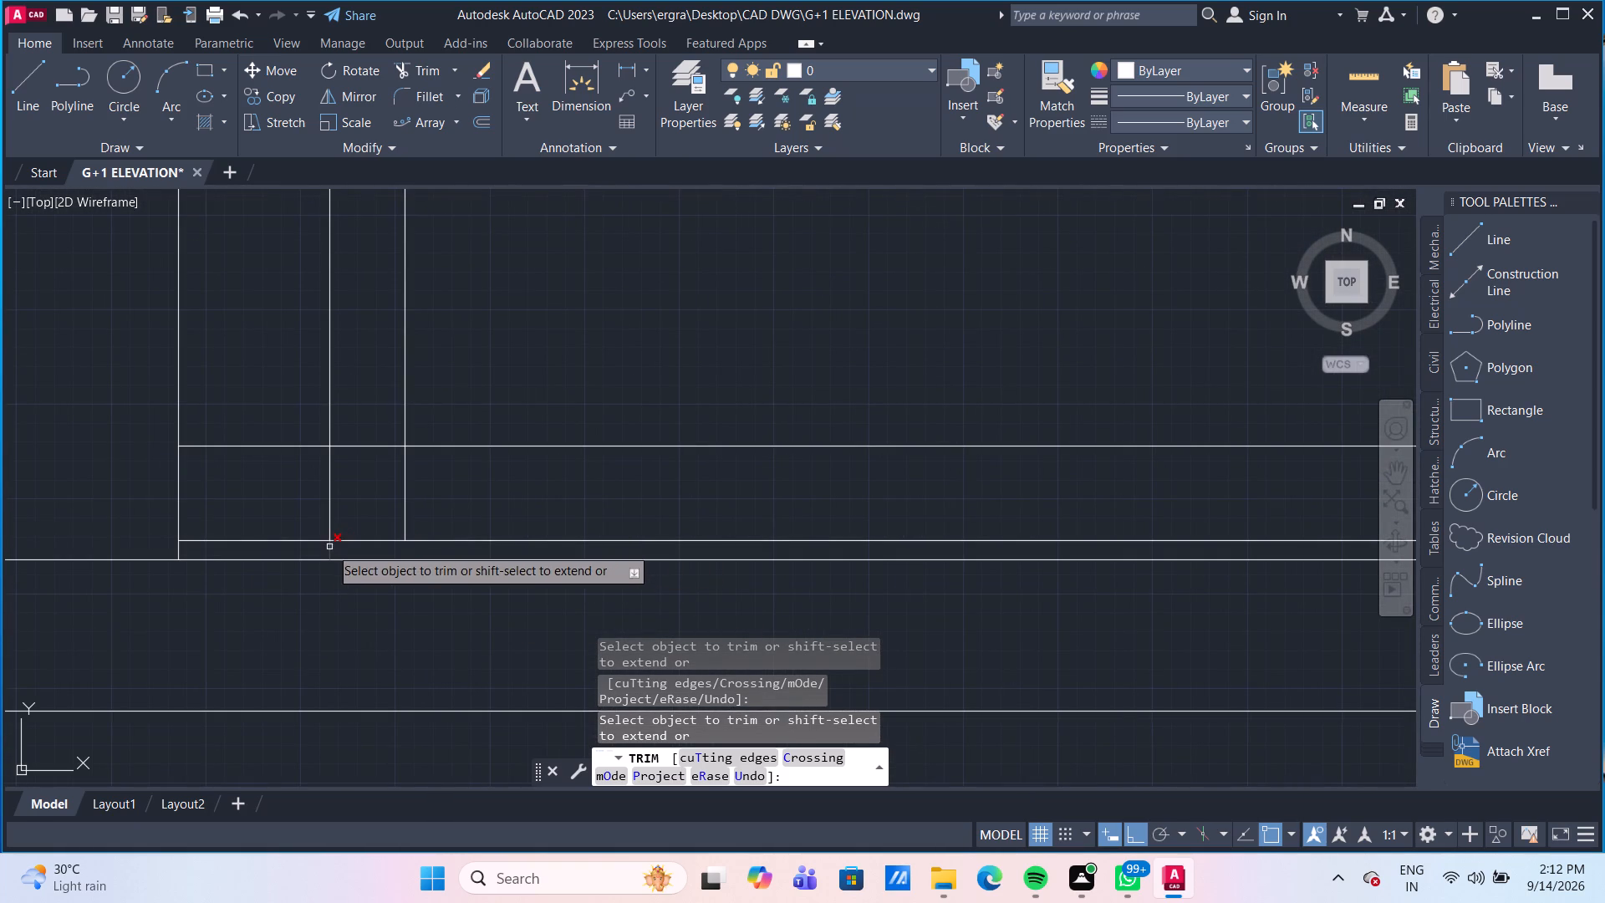
{"action": "left_click", "coordinate": [329, 547]}
{"action": "scroll", "coordinate": [600, 594], "scroll_direction": "down", "scroll_amount": 2}
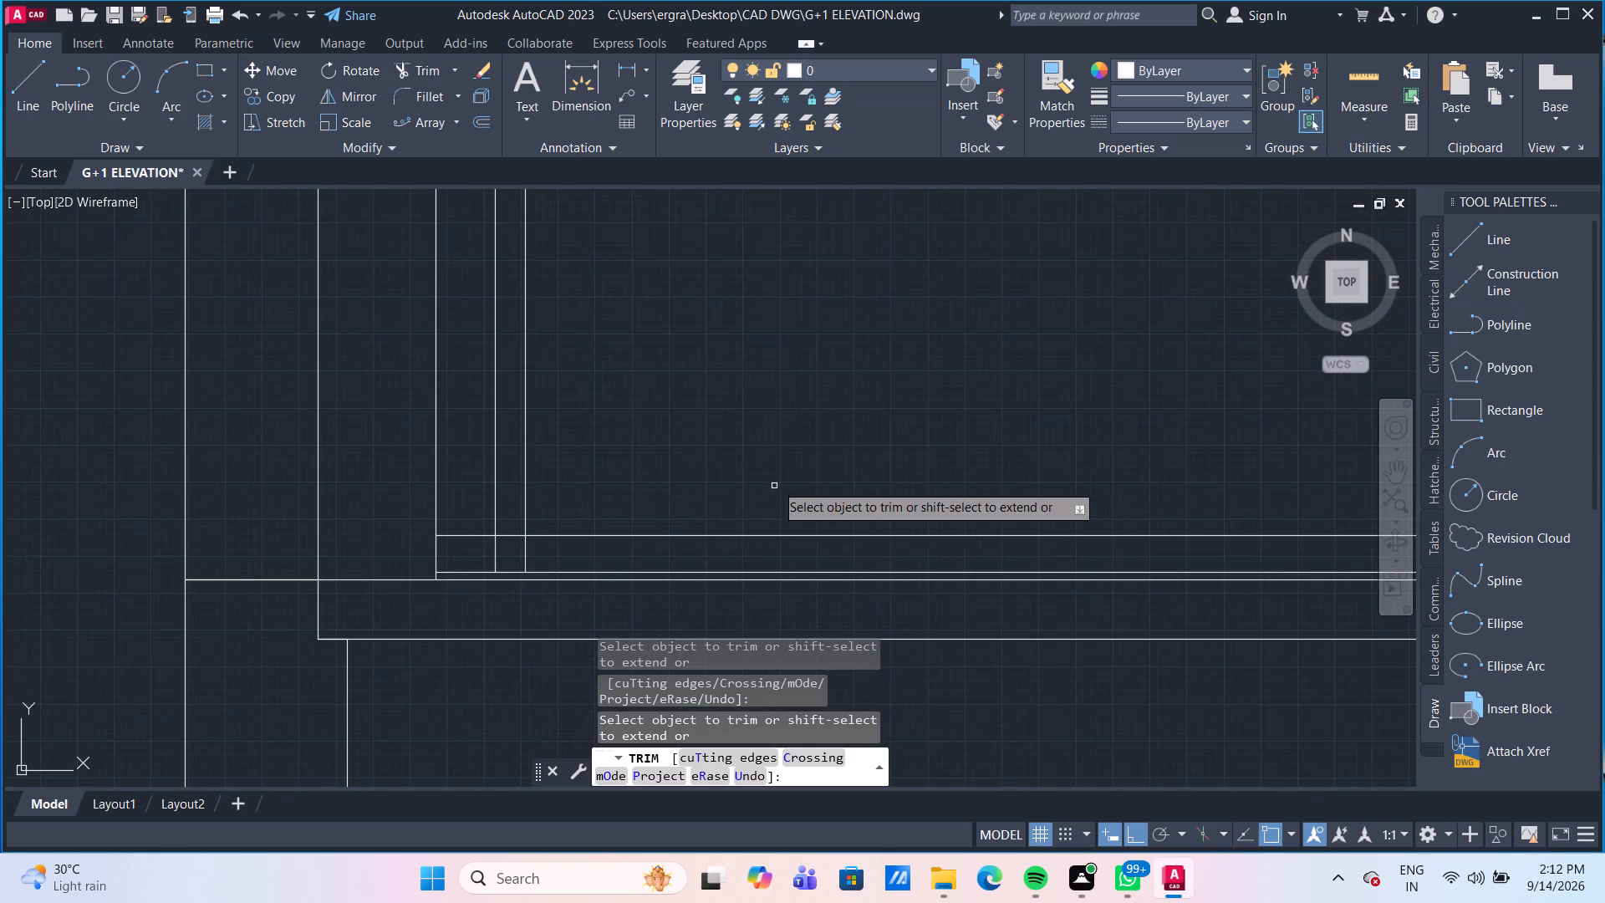
{"action": "scroll", "coordinate": [775, 469], "scroll_direction": "down", "scroll_amount": 2}
{"action": "middle_click_drag", "start_coordinate": [802, 456], "coordinate": [679, 413]}
{"action": "scroll", "coordinate": [679, 413], "scroll_direction": "down", "scroll_amount": 1}
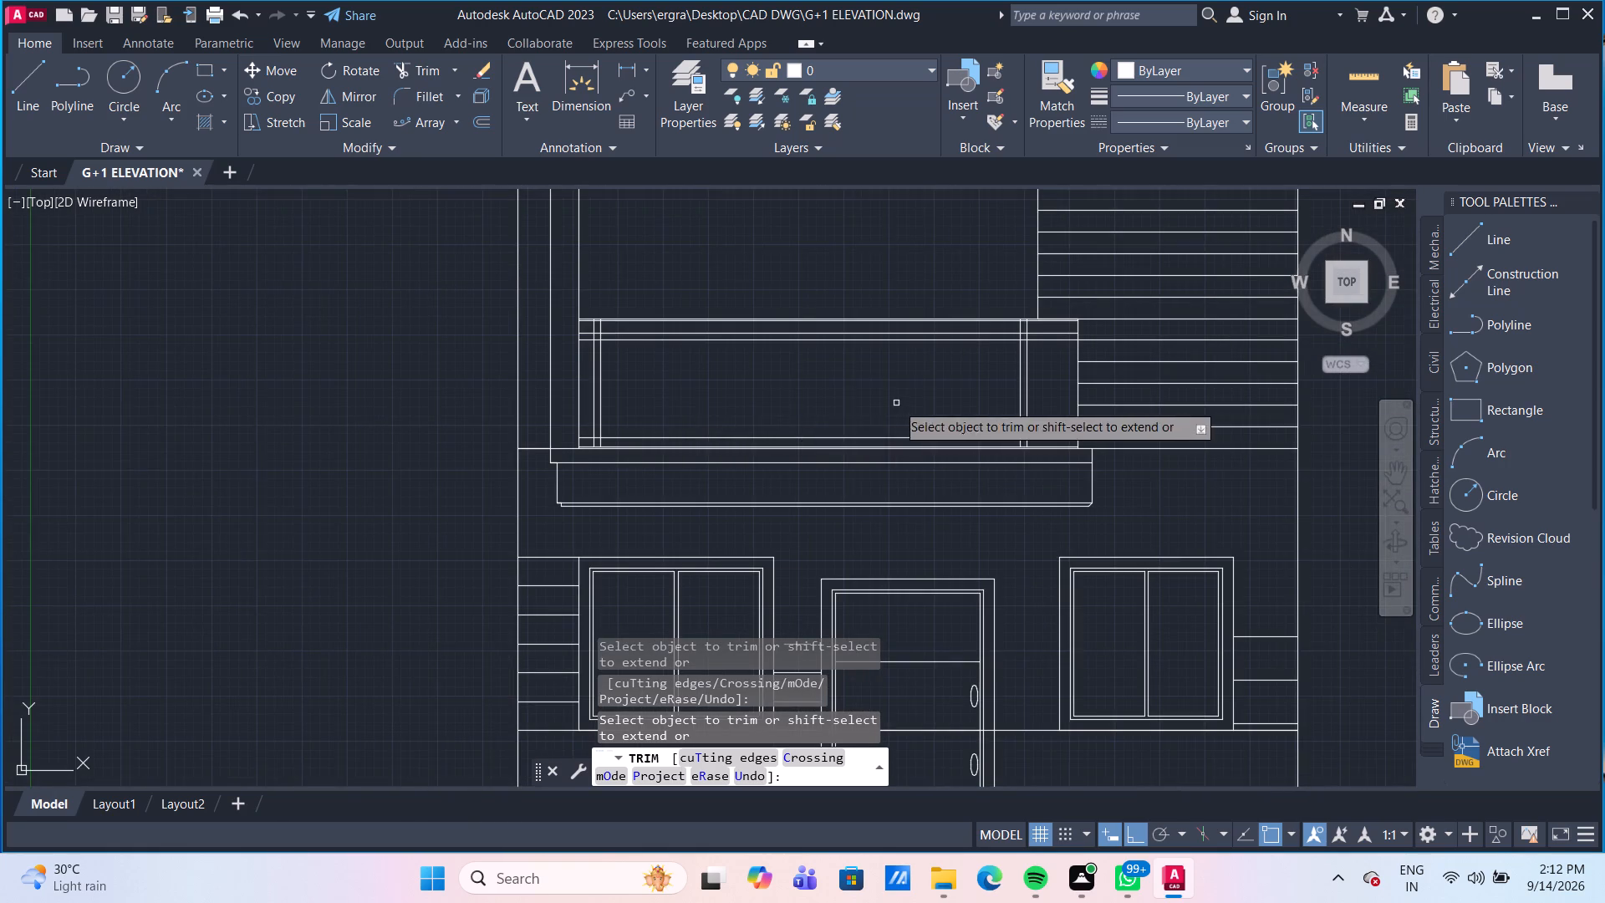
{"action": "middle_click_drag", "start_coordinate": [896, 403], "coordinate": [813, 383]}
{"action": "middle_click_drag", "start_coordinate": [971, 351], "coordinate": [695, 458]}
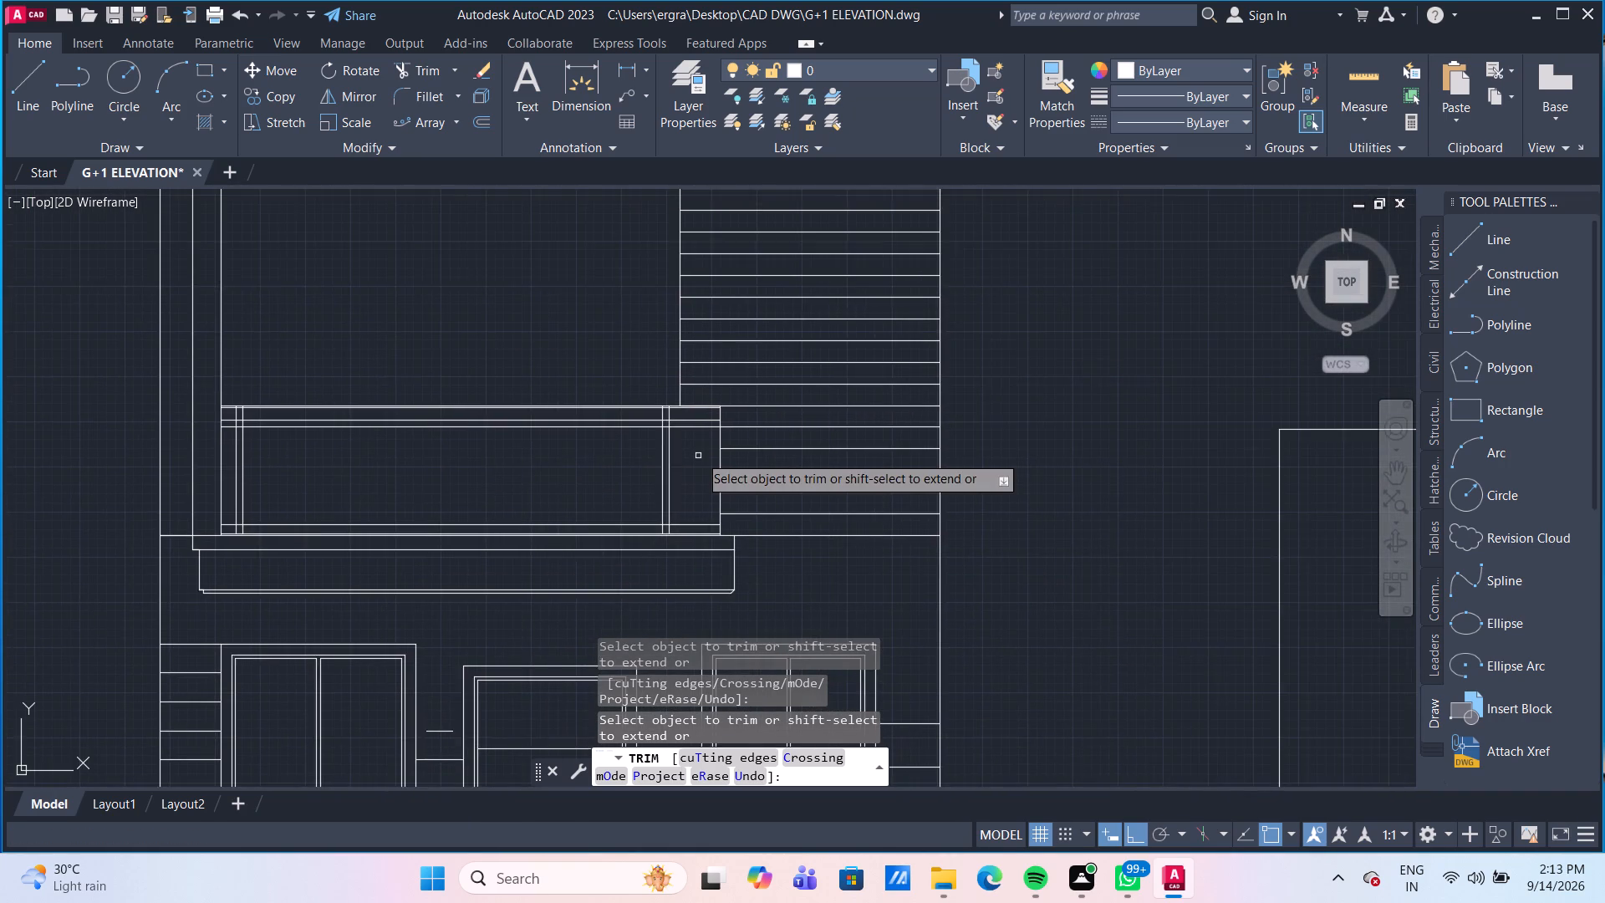
{"action": "scroll", "coordinate": [699, 455], "scroll_direction": "up", "scroll_amount": 2}
{"action": "middle_click_drag", "start_coordinate": [704, 455], "coordinate": [687, 411]}
{"action": "key", "text": "Escape"}
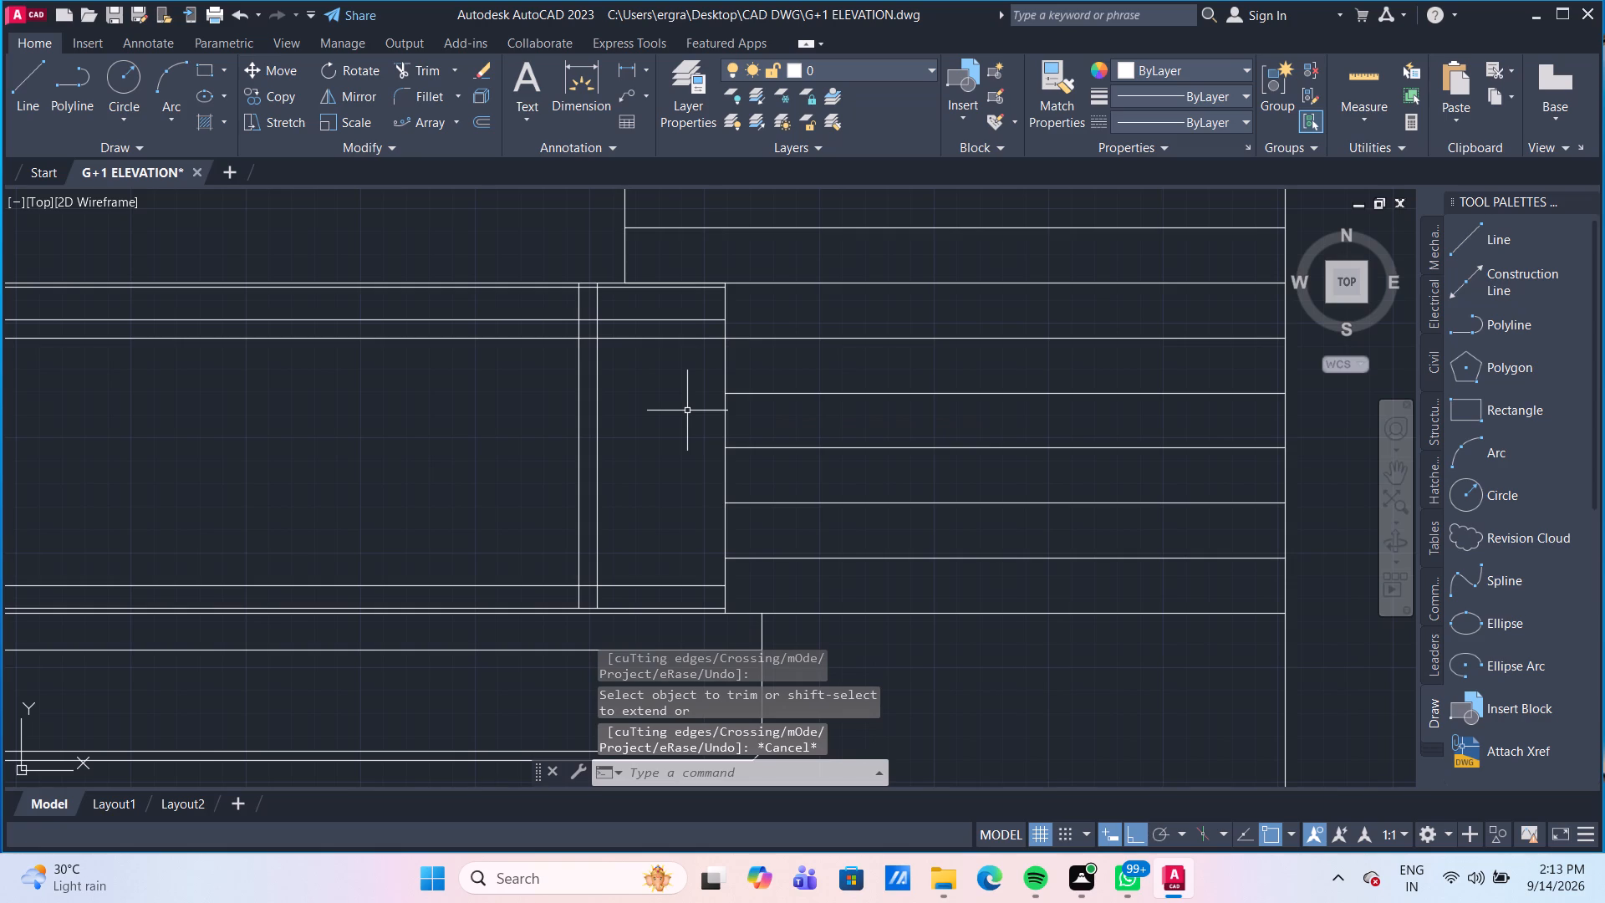
Offset the railing's outer right edge line 0.5" inward.
{"action": "key", "text": "o"}
{"action": "key", "text": "Return"}
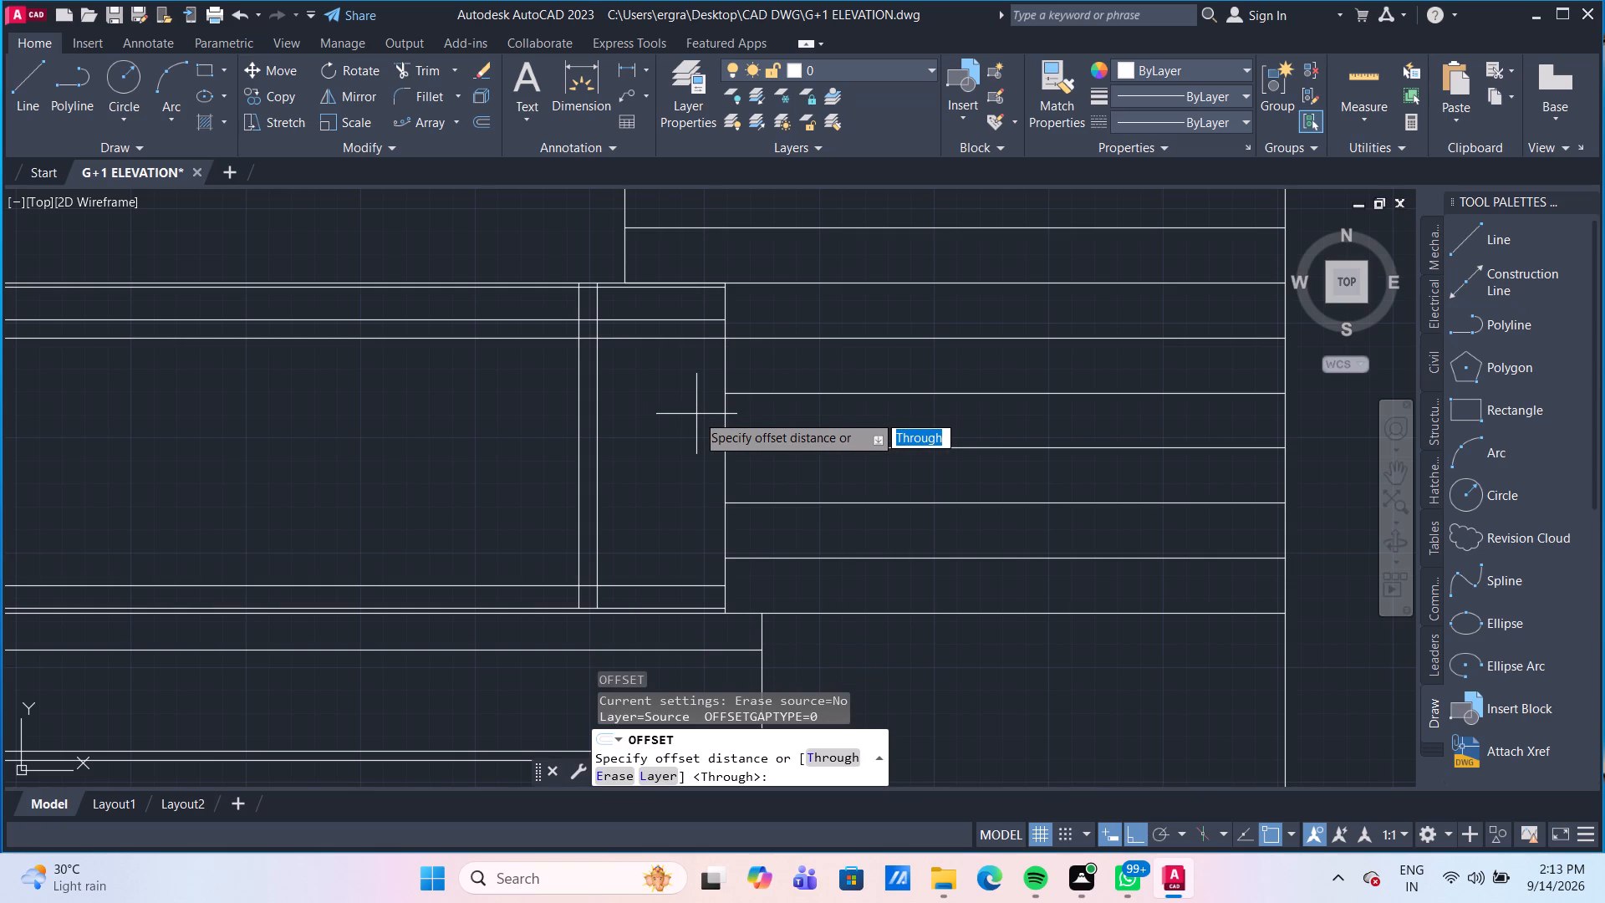
{"action": "key", "text": "Return"}
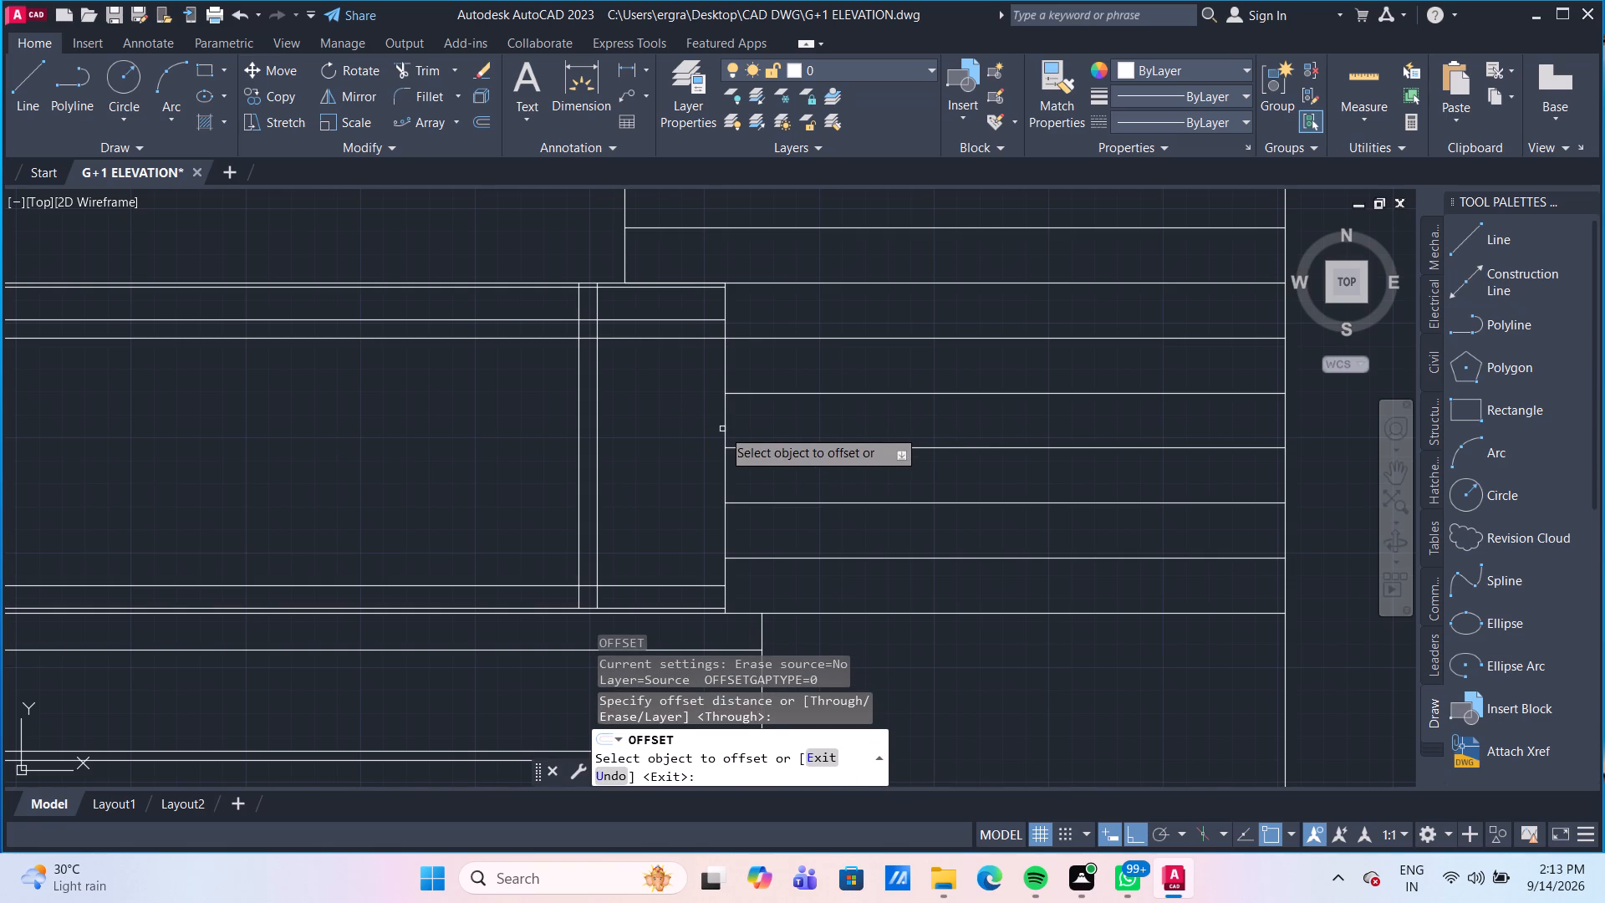
{"action": "left_click", "coordinate": [725, 429]}
{"action": "type", "text": "0."}
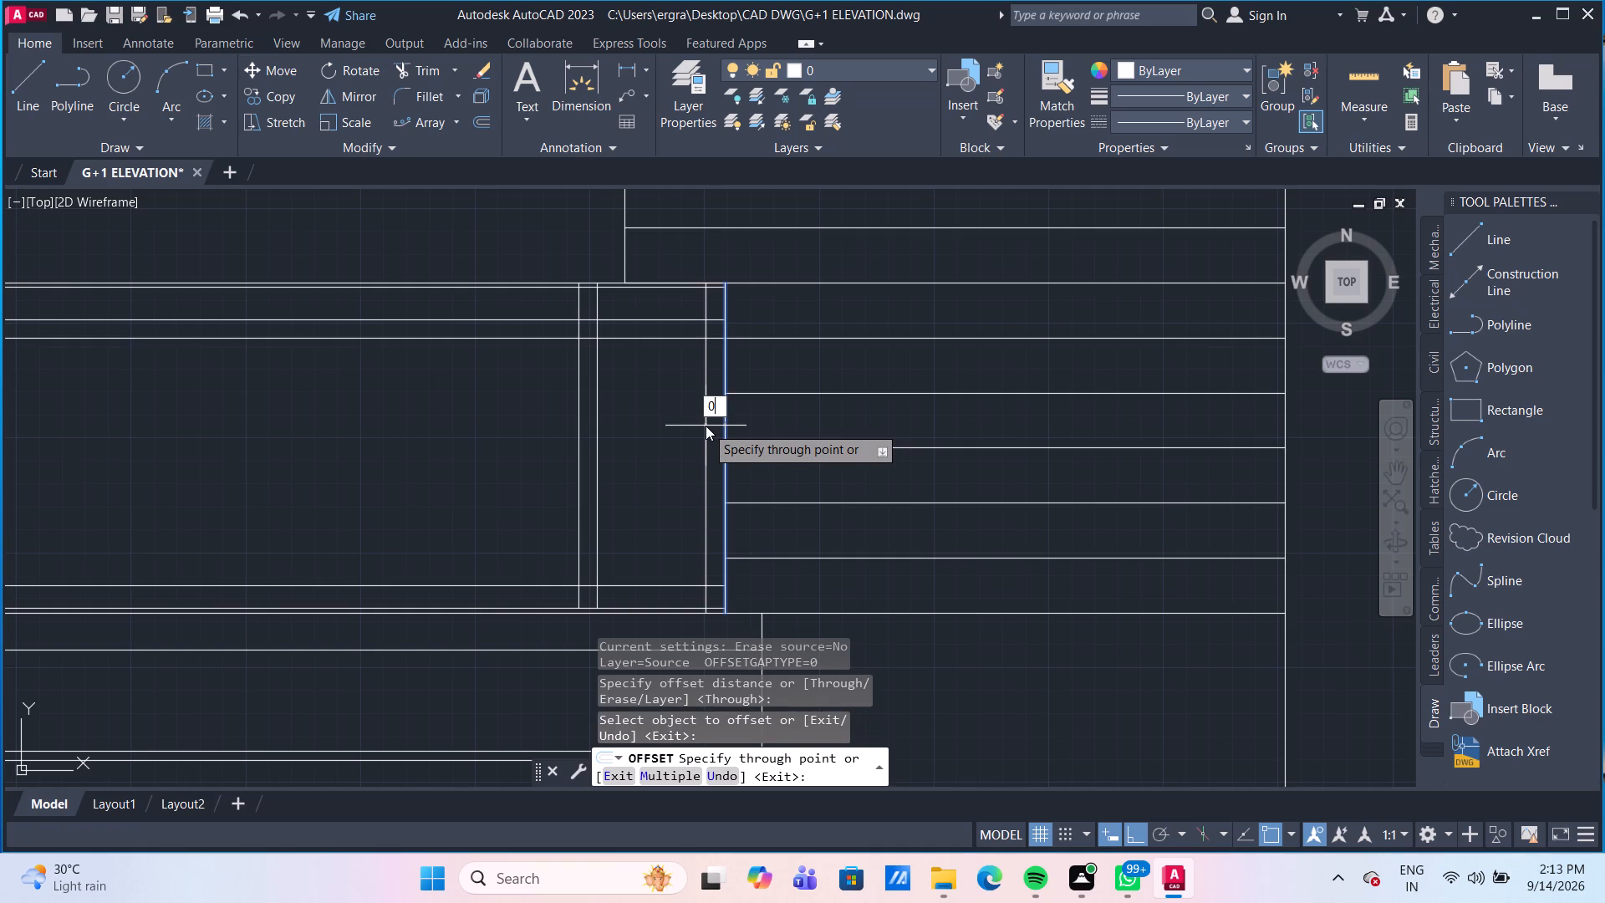
{"action": "type", "text": "5\""}
{"action": "key", "text": "Return"}
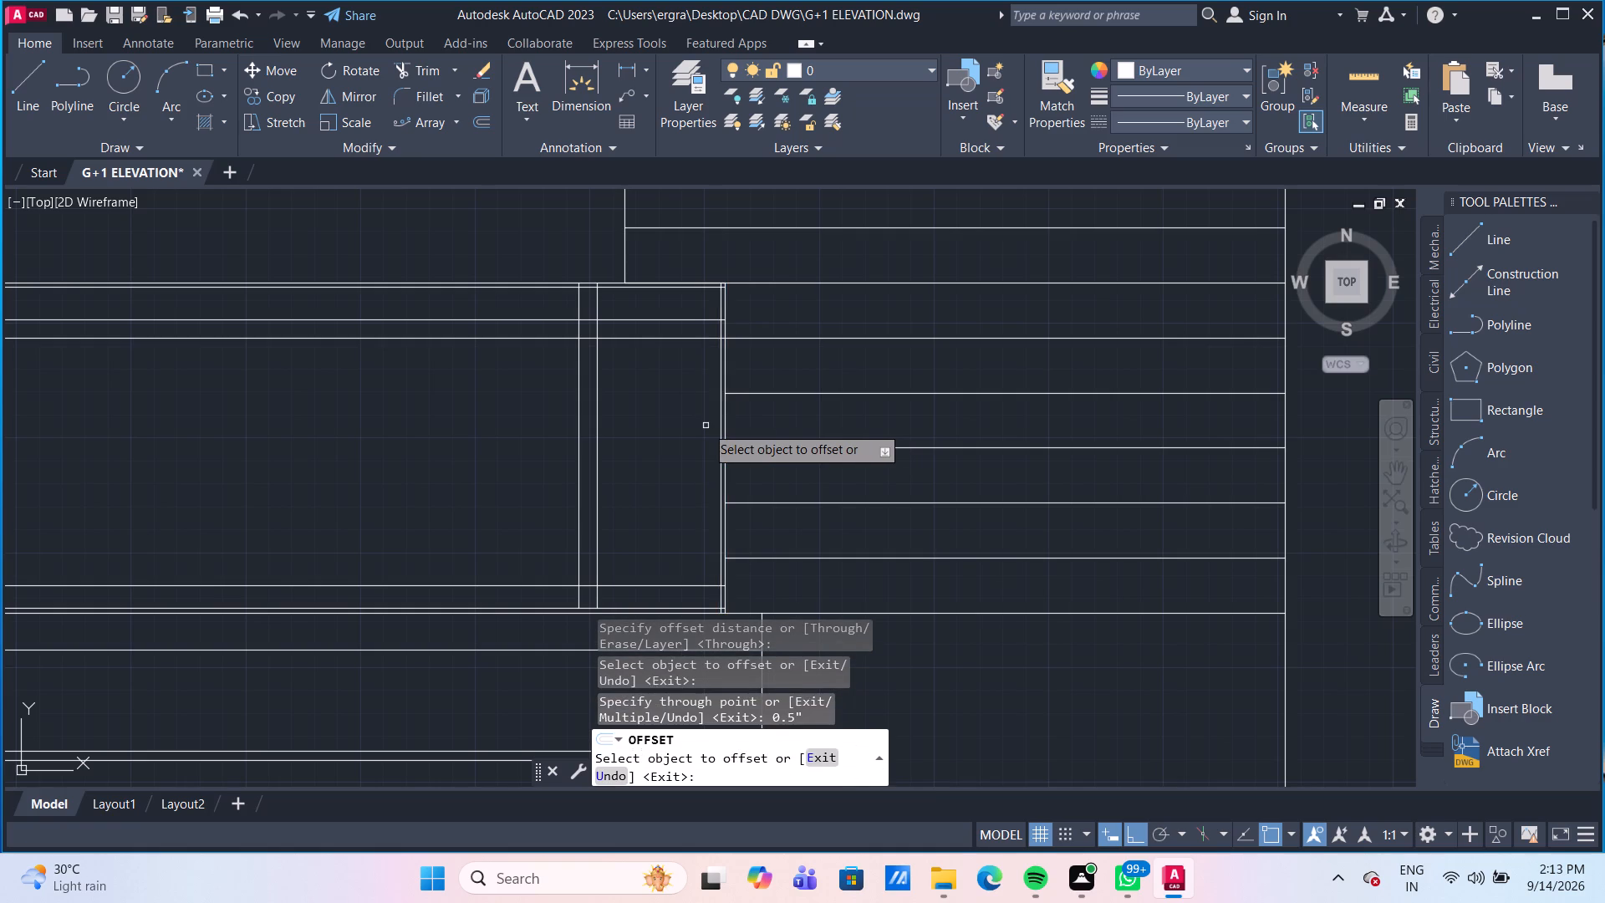
{"action": "scroll", "coordinate": [757, 324], "scroll_direction": "down", "scroll_amount": 2}
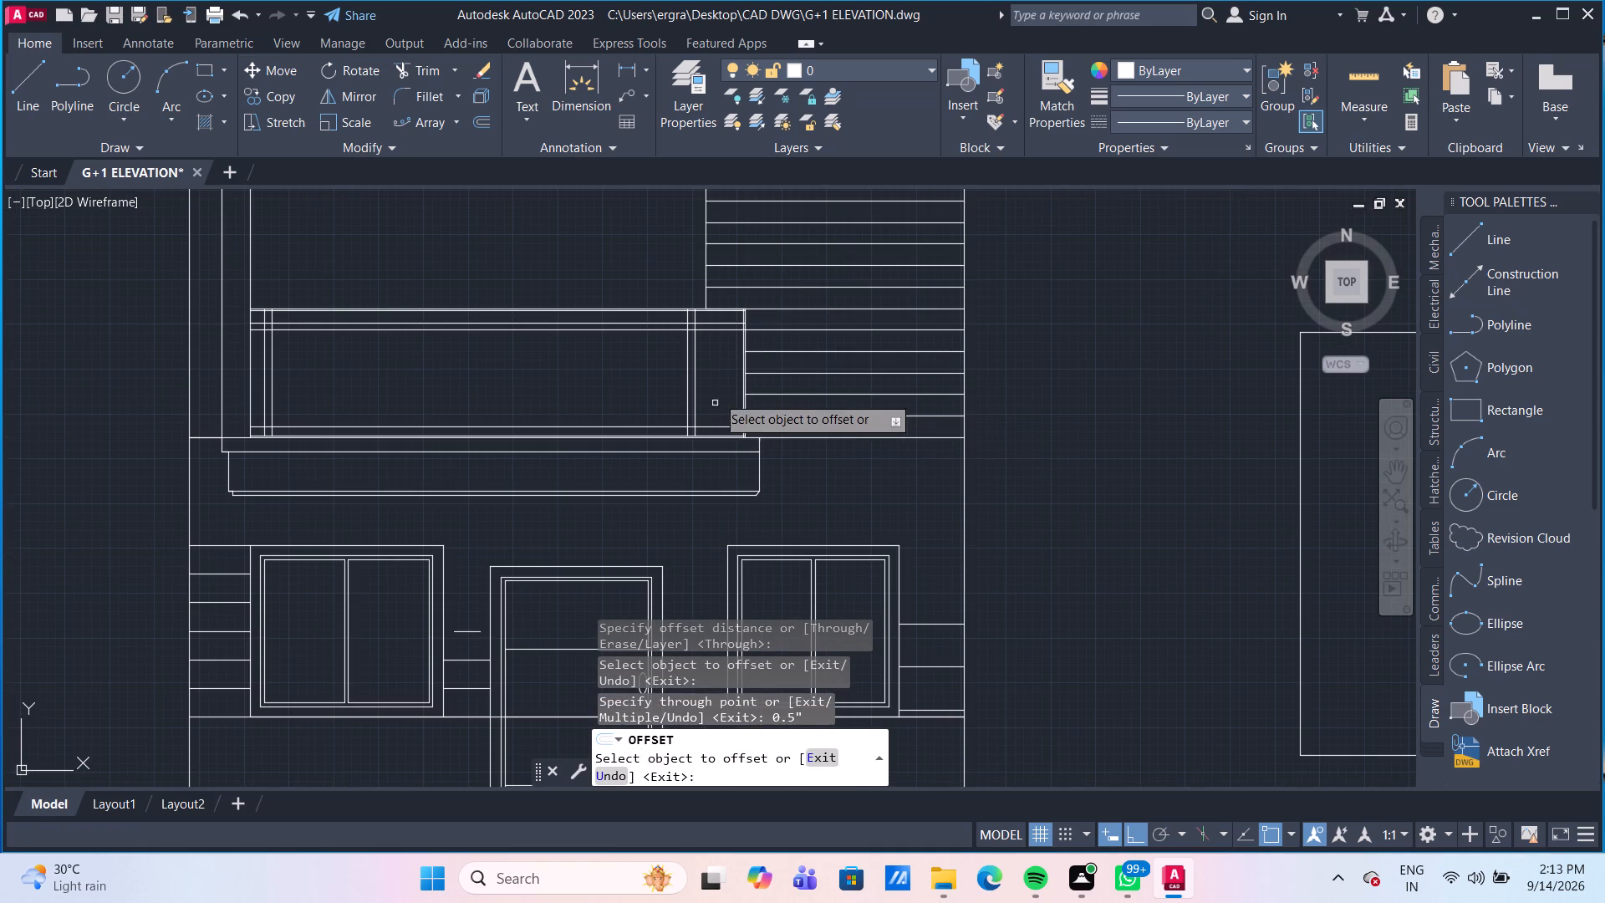
Trim the two 0.5" frame lines past their intersection at the railing's upper right corner.
{"action": "scroll", "coordinate": [745, 323], "scroll_direction": "up", "scroll_amount": 4}
{"action": "middle_click_drag", "start_coordinate": [760, 322], "coordinate": [769, 333]}
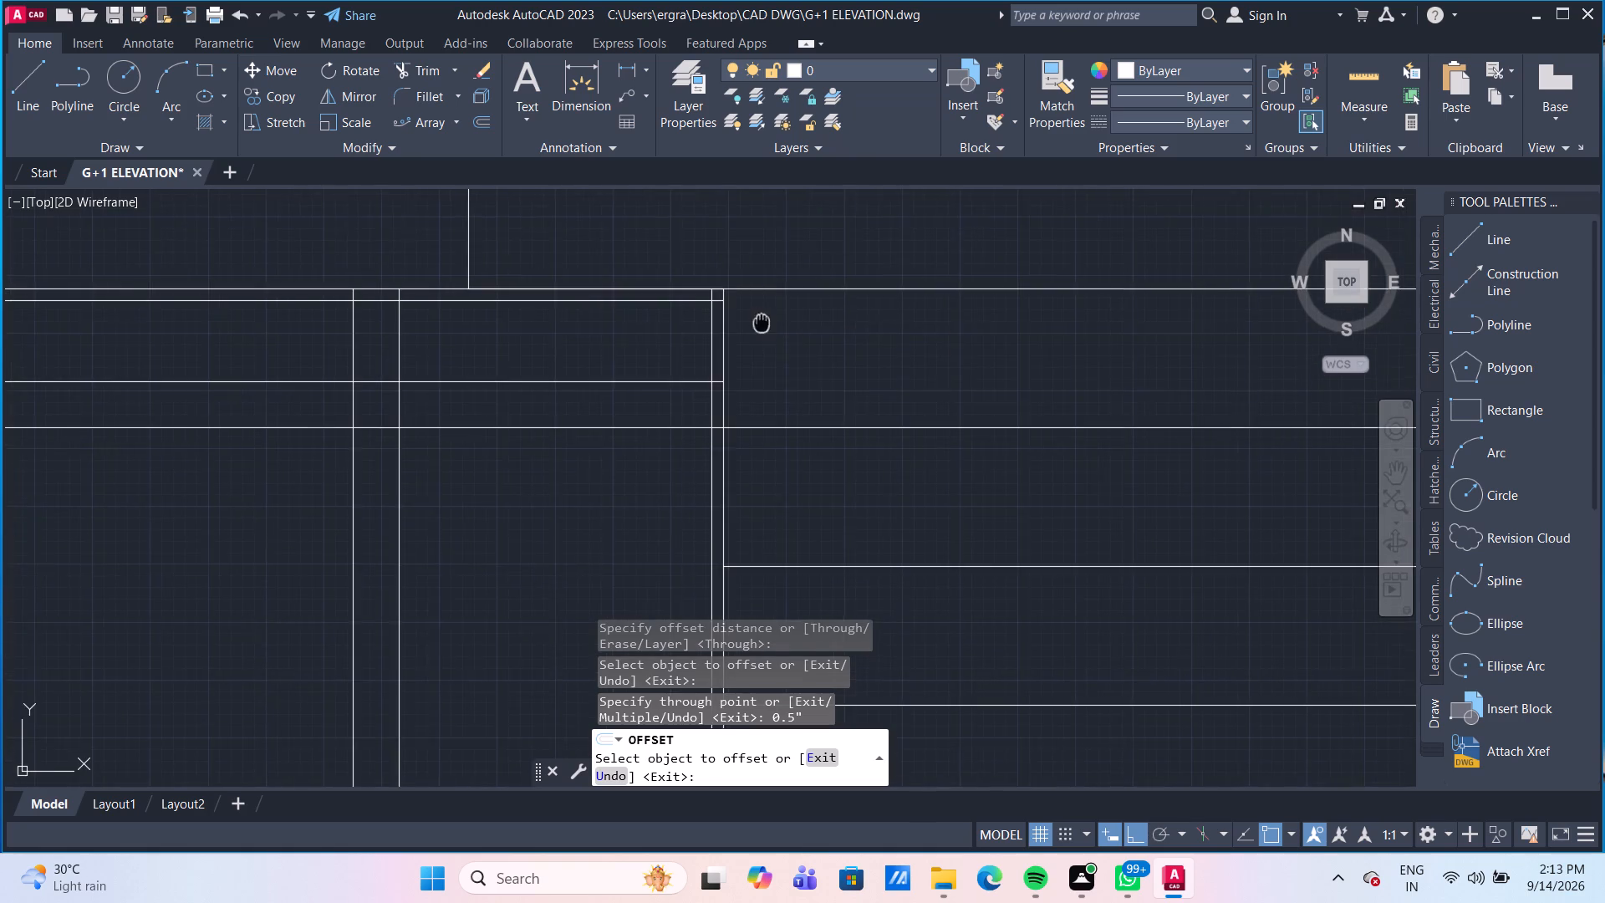
{"action": "middle_click_drag", "start_coordinate": [769, 333], "coordinate": [785, 381]}
{"action": "scroll", "coordinate": [752, 362], "scroll_direction": "up", "scroll_amount": 2}
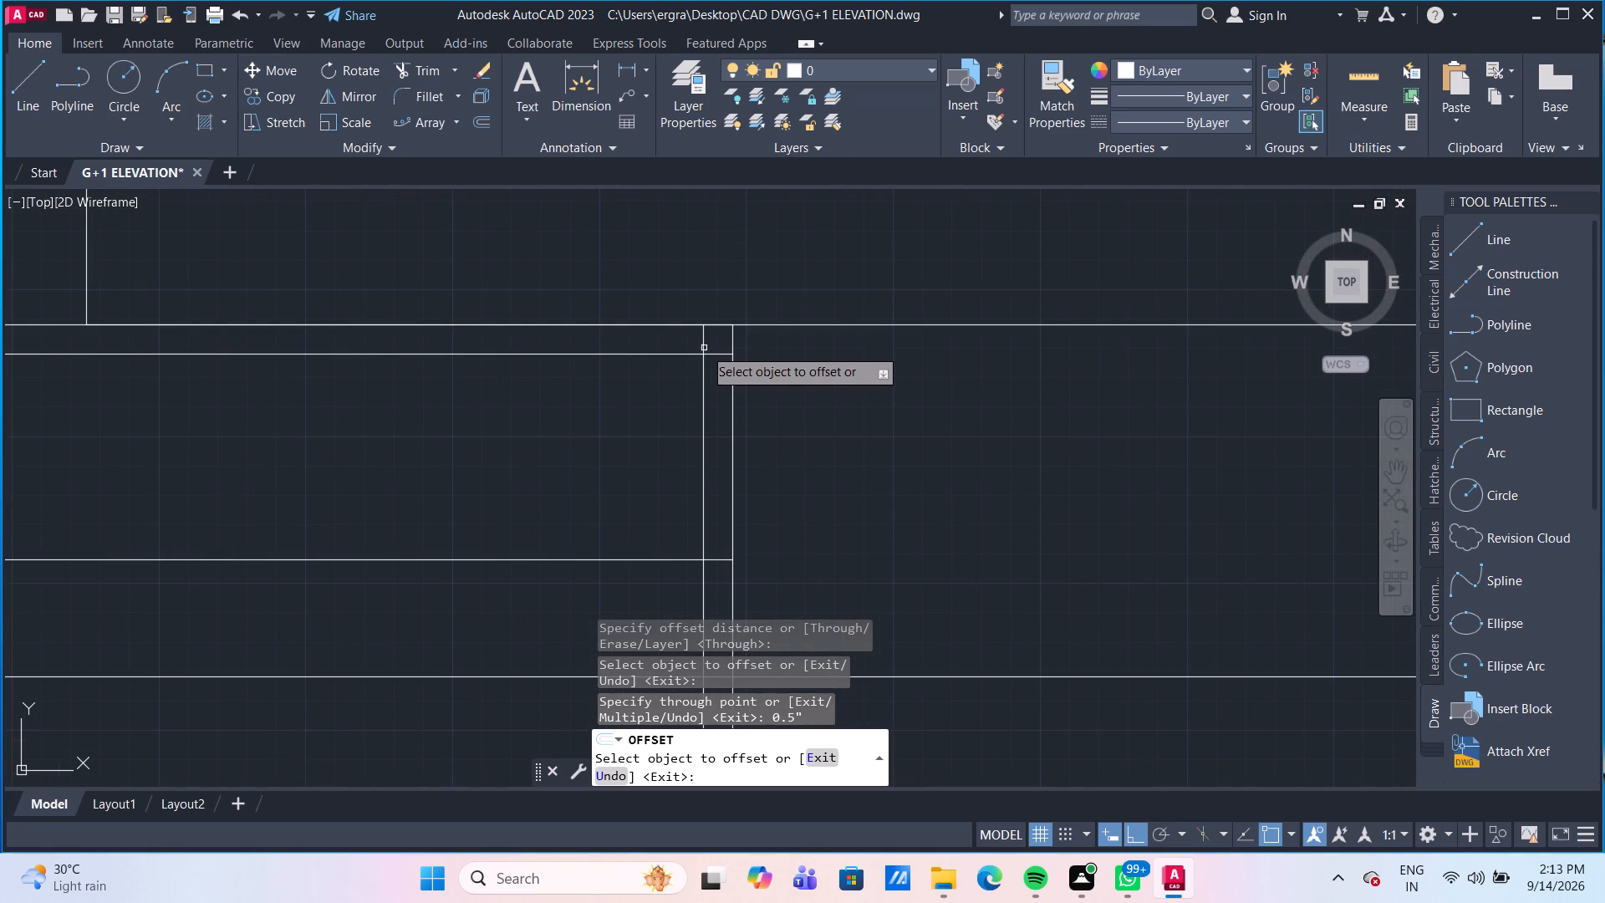
{"action": "key", "text": "Escape"}
{"action": "type", "text": "TR"}
{"action": "key", "text": "Return"}
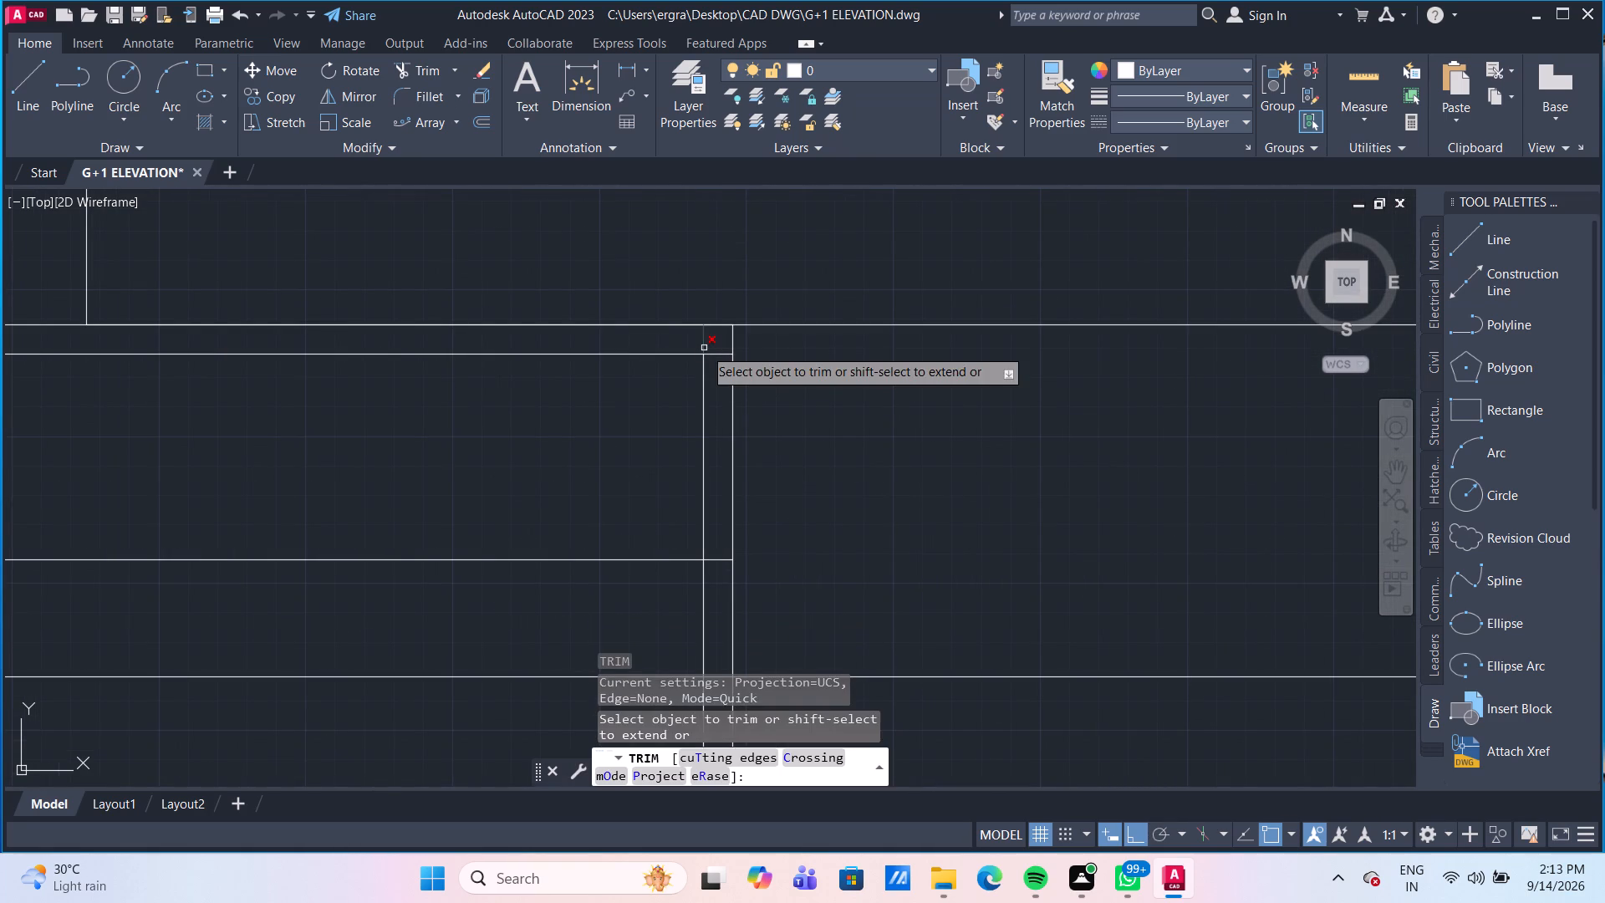
{"action": "left_click", "coordinate": [702, 339]}
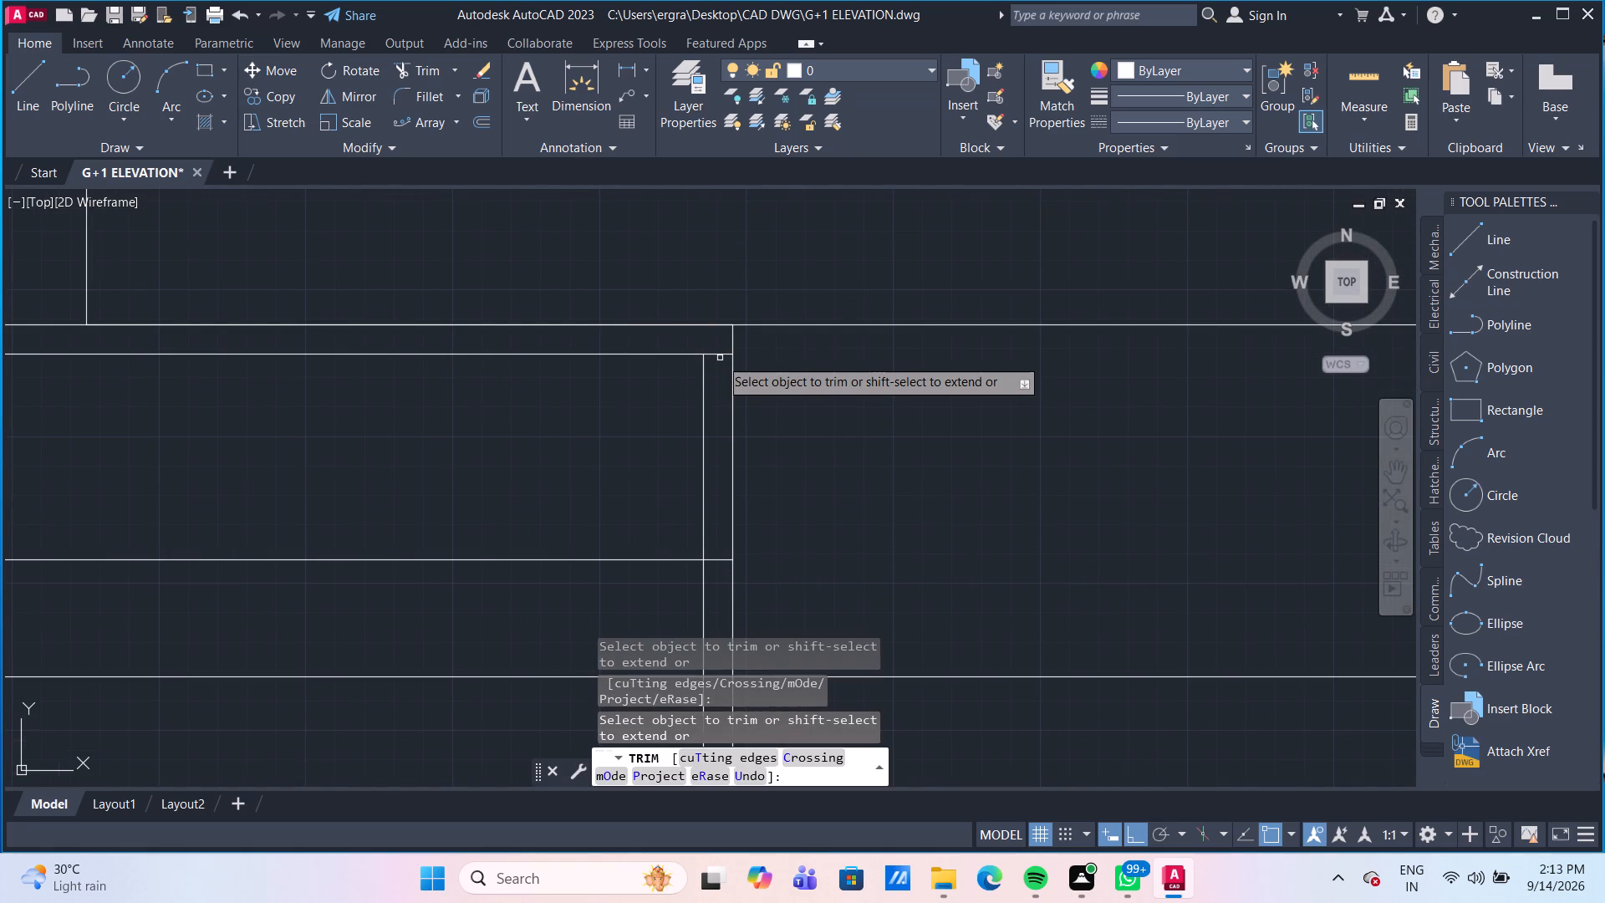
{"action": "left_click_drag", "start_coordinate": [720, 353], "coordinate": [720, 370]}
{"action": "scroll", "coordinate": [719, 557], "scroll_direction": "down", "scroll_amount": 2}
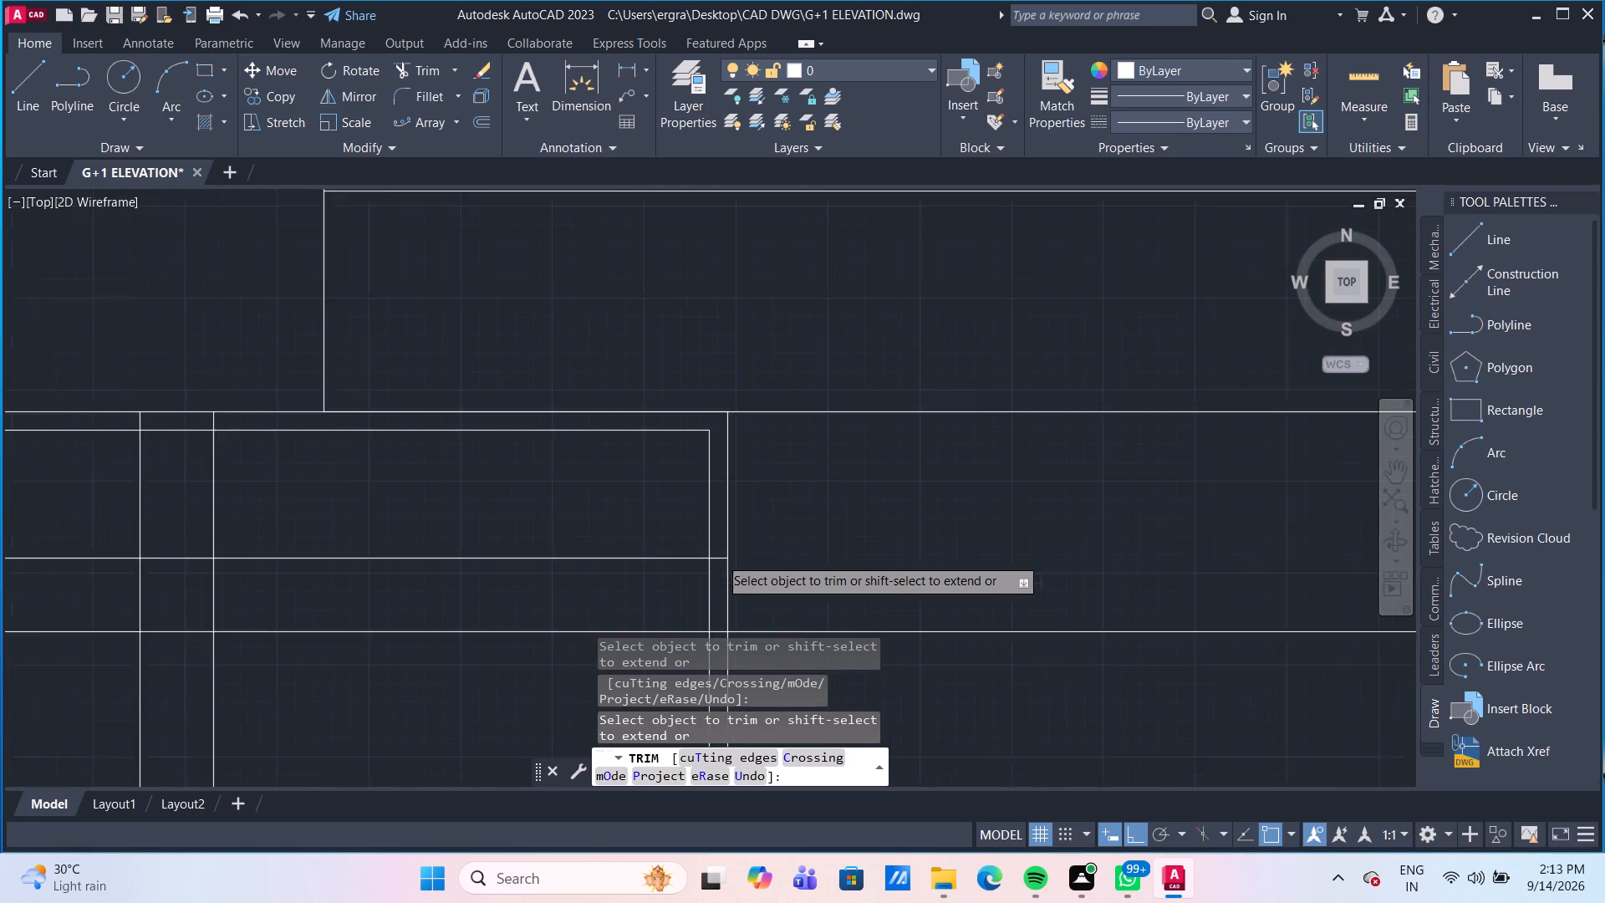
Trim the two upper rail lines between the railing's inner and outer right edge lines.
{"action": "left_click", "coordinate": [722, 555]}
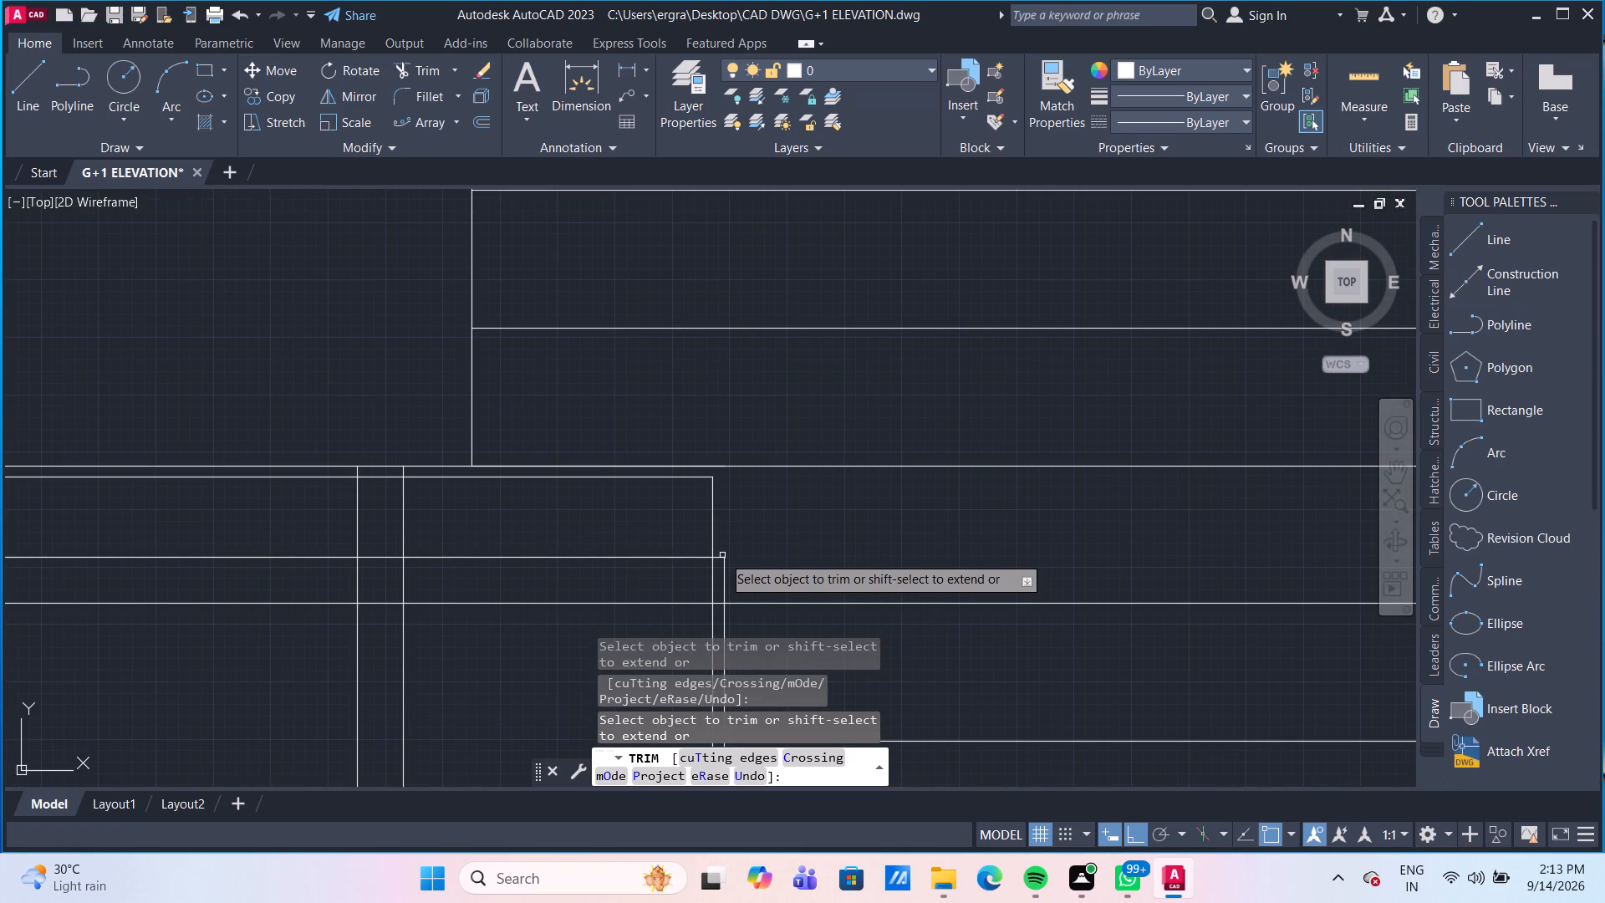
{"action": "key", "text": "ctrl+z"}
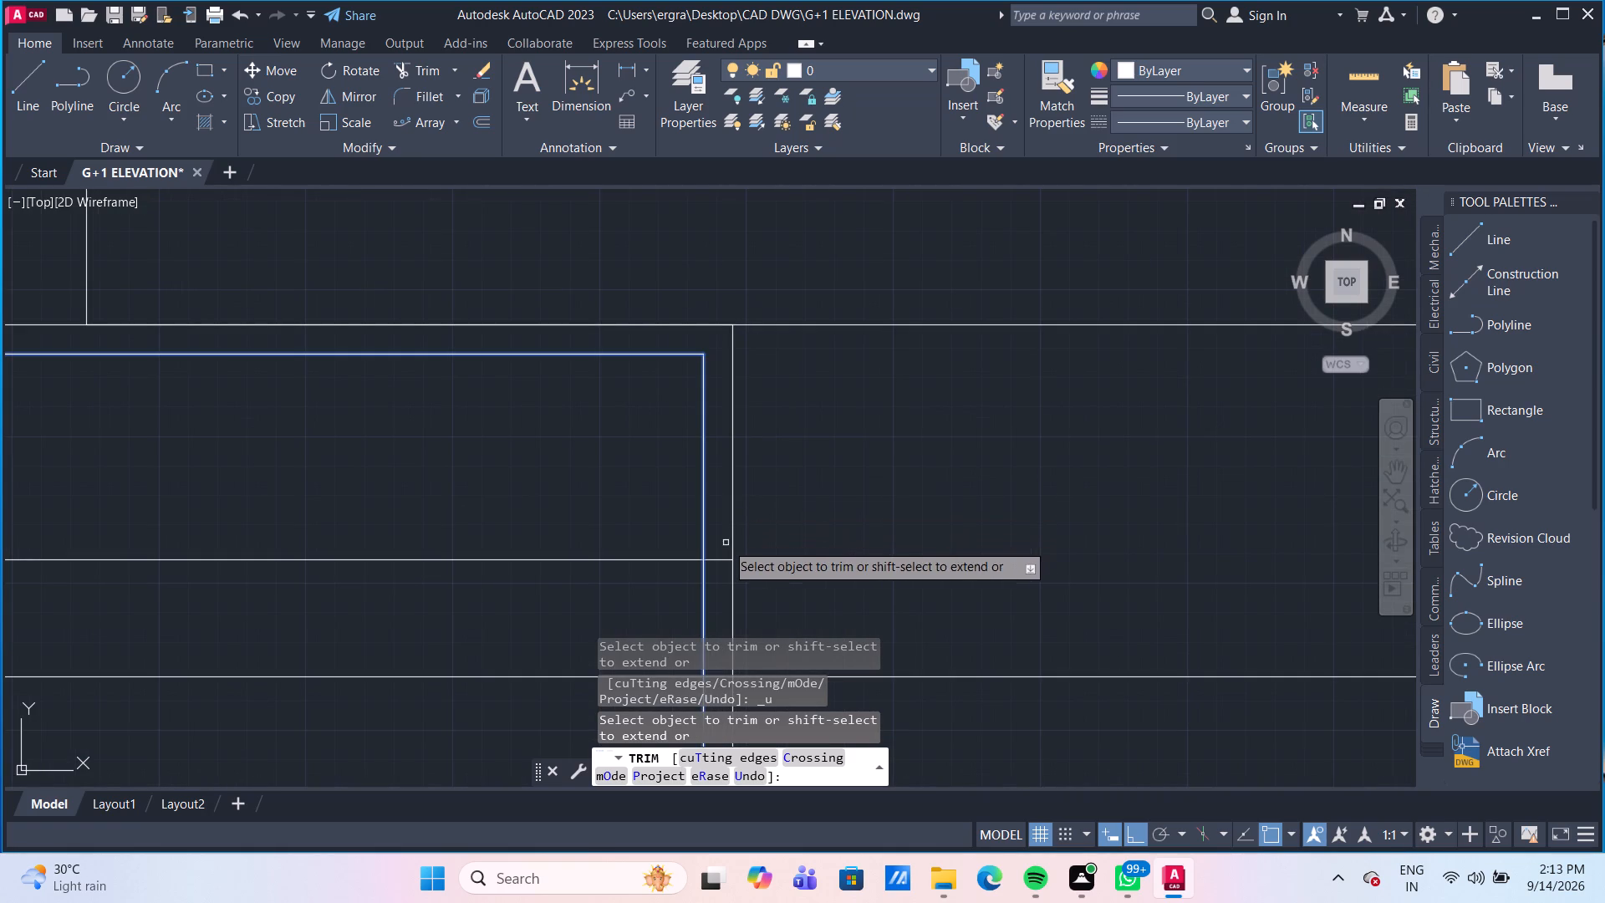
{"action": "left_click", "coordinate": [720, 563]}
{"action": "scroll", "coordinate": [925, 467], "scroll_direction": "down", "scroll_amount": 3}
{"action": "scroll", "coordinate": [861, 505], "scroll_direction": "down", "scroll_amount": 1}
{"action": "scroll", "coordinate": [865, 519], "scroll_direction": "up", "scroll_amount": 2}
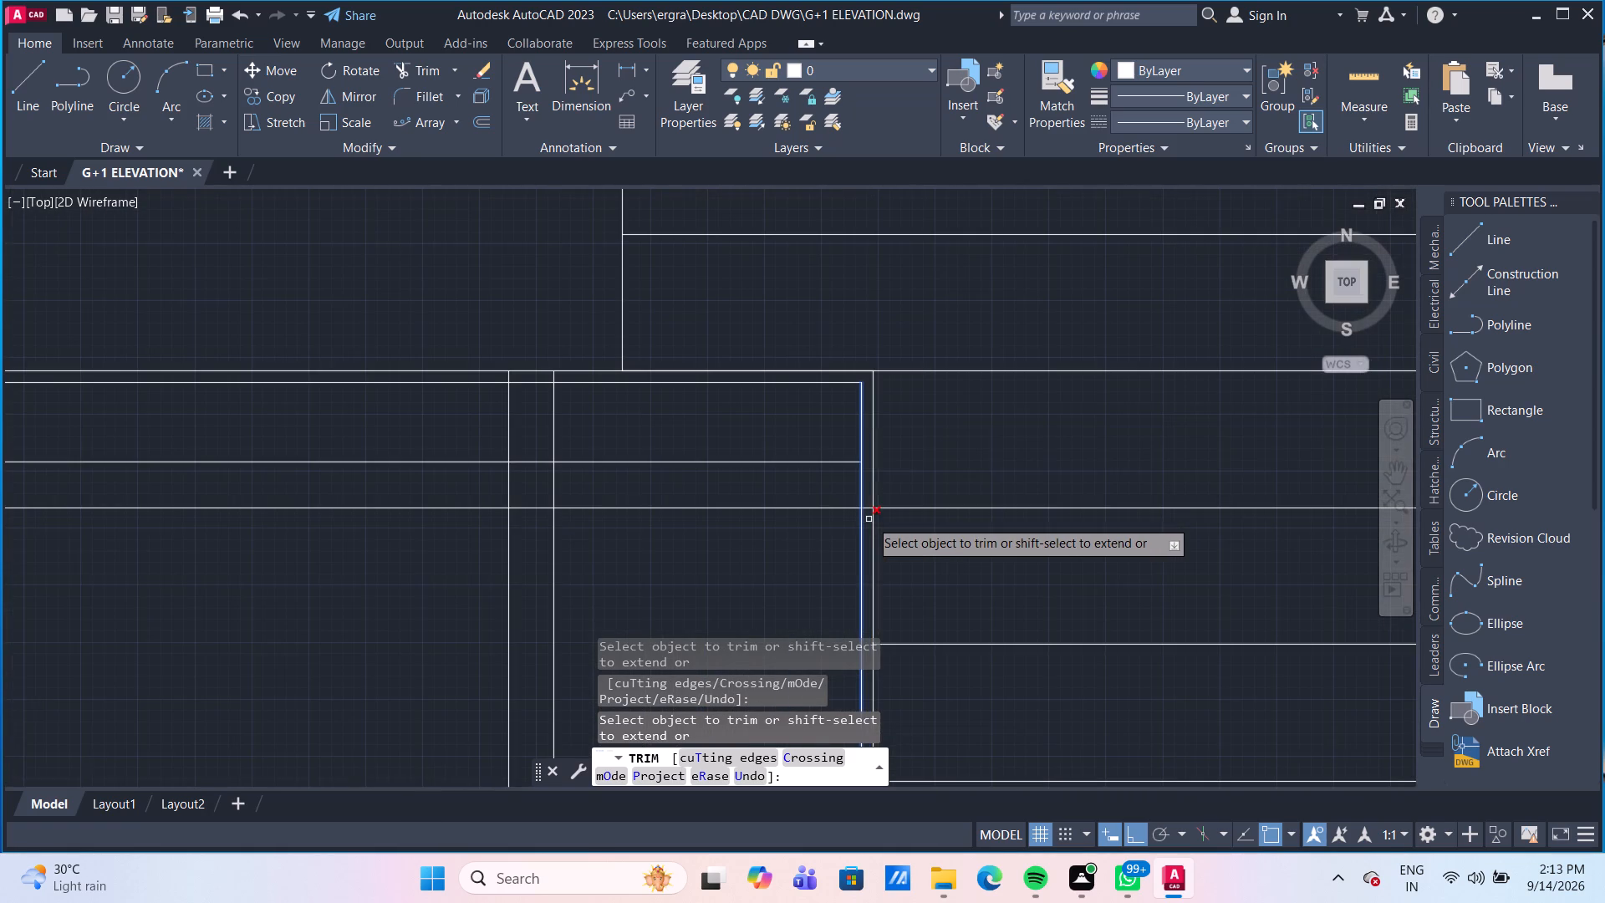
{"action": "left_click", "coordinate": [868, 507]}
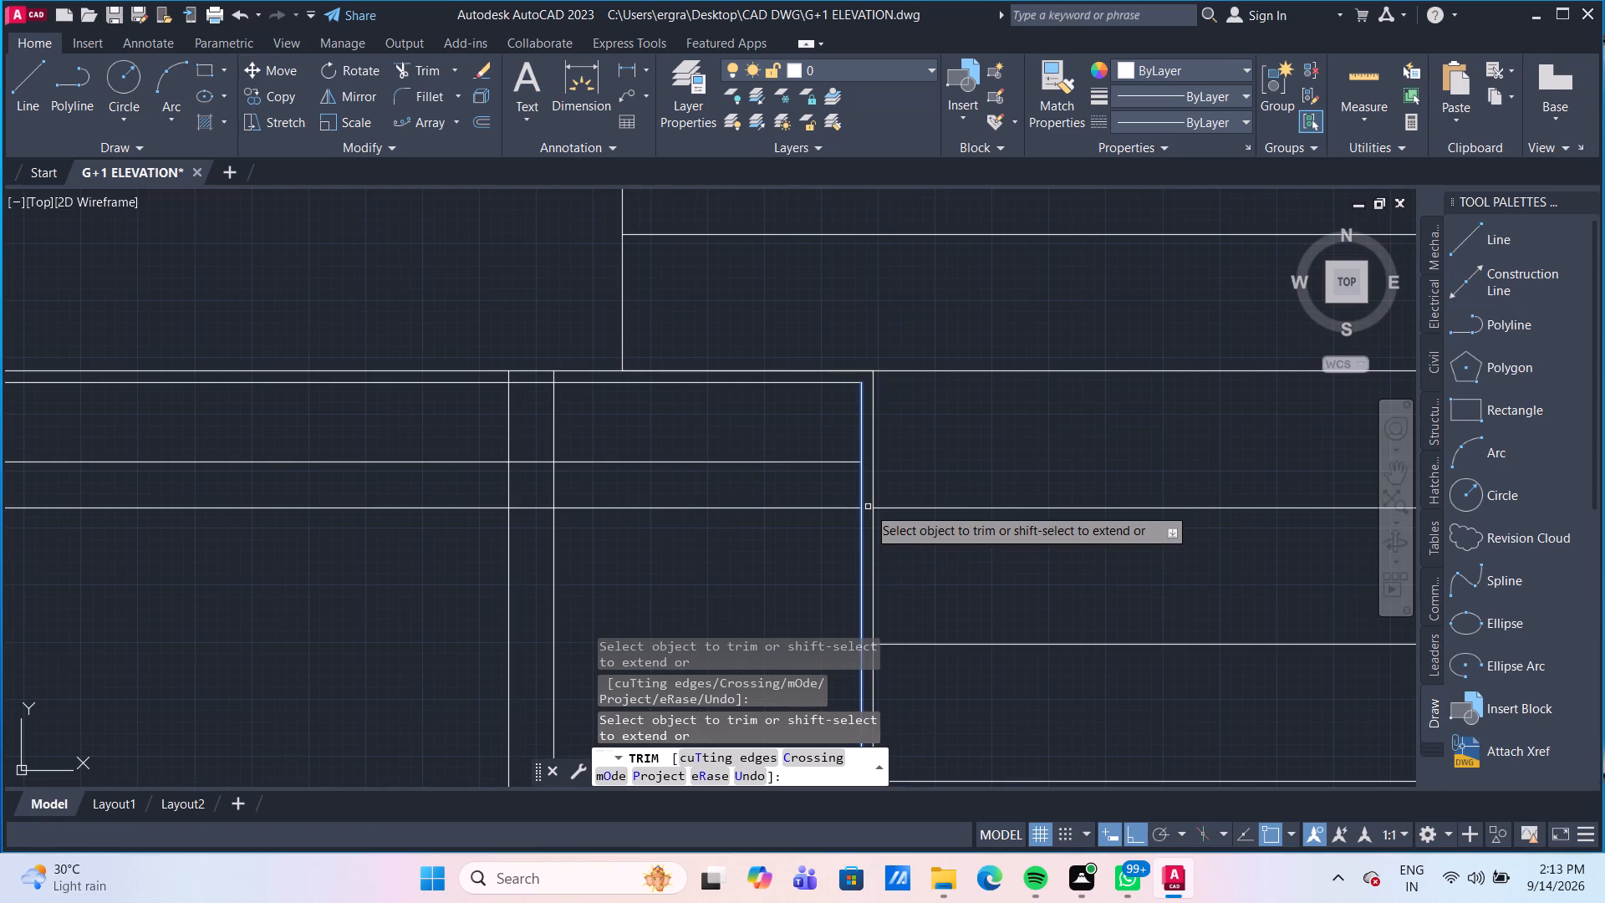
Trim the lower rail line and the bottom 0.5" line between the railing's inner and outer right edge lines.
{"action": "scroll", "coordinate": [894, 491], "scroll_direction": "down", "scroll_amount": 3}
{"action": "middle_click_drag", "start_coordinate": [903, 543], "coordinate": [885, 307]}
{"action": "scroll", "coordinate": [840, 441], "scroll_direction": "up", "scroll_amount": 2}
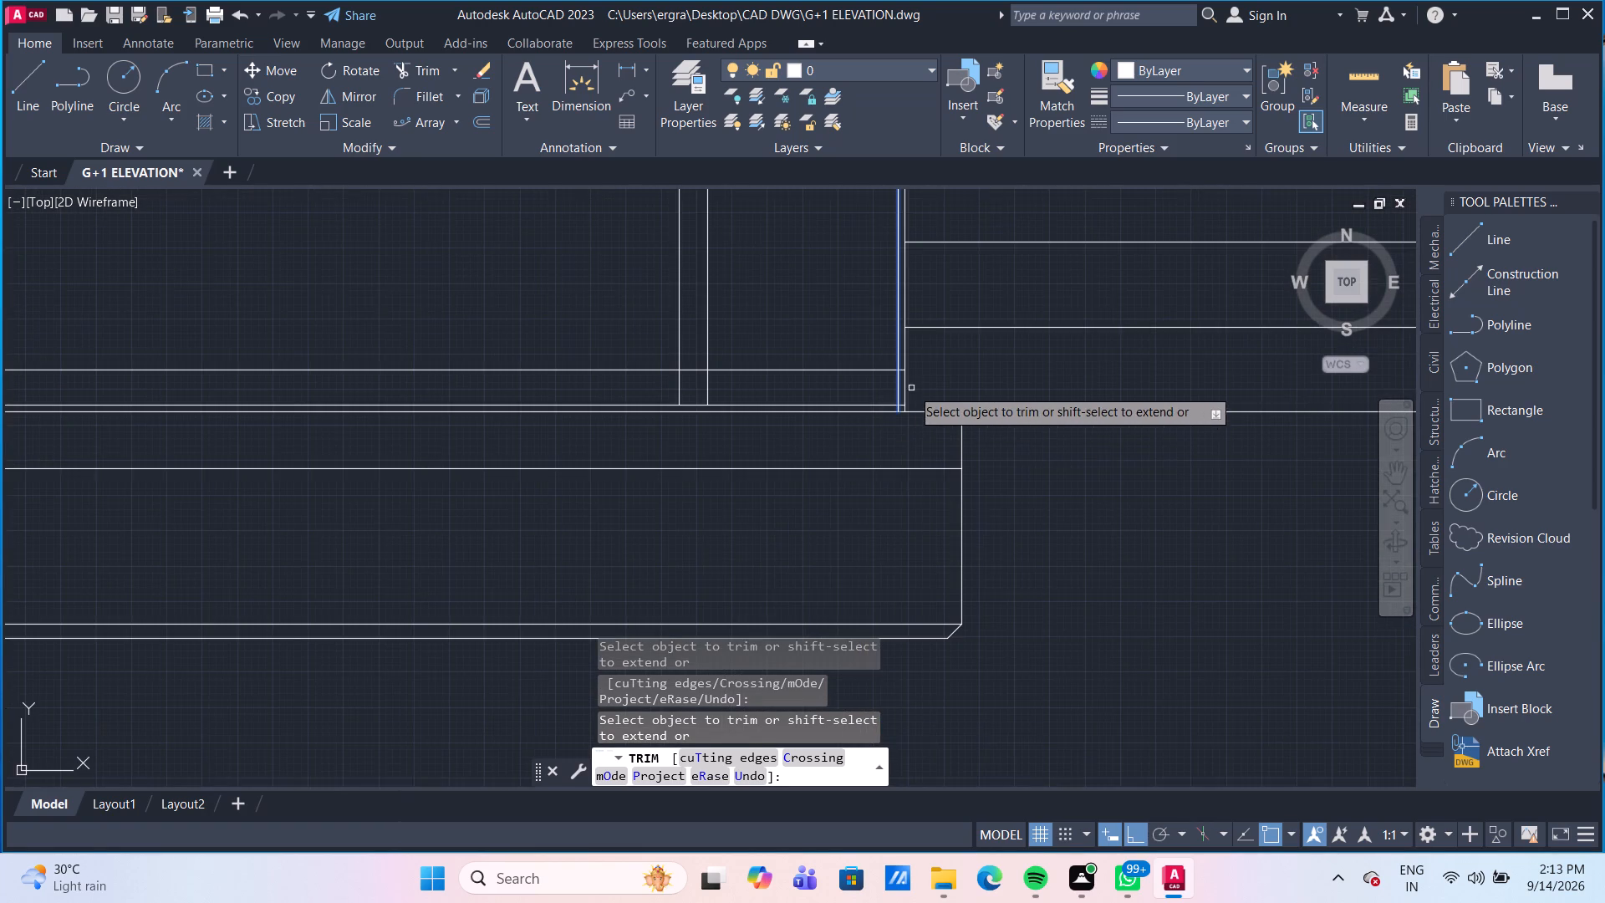
{"action": "scroll", "coordinate": [912, 378], "scroll_direction": "up", "scroll_amount": 2}
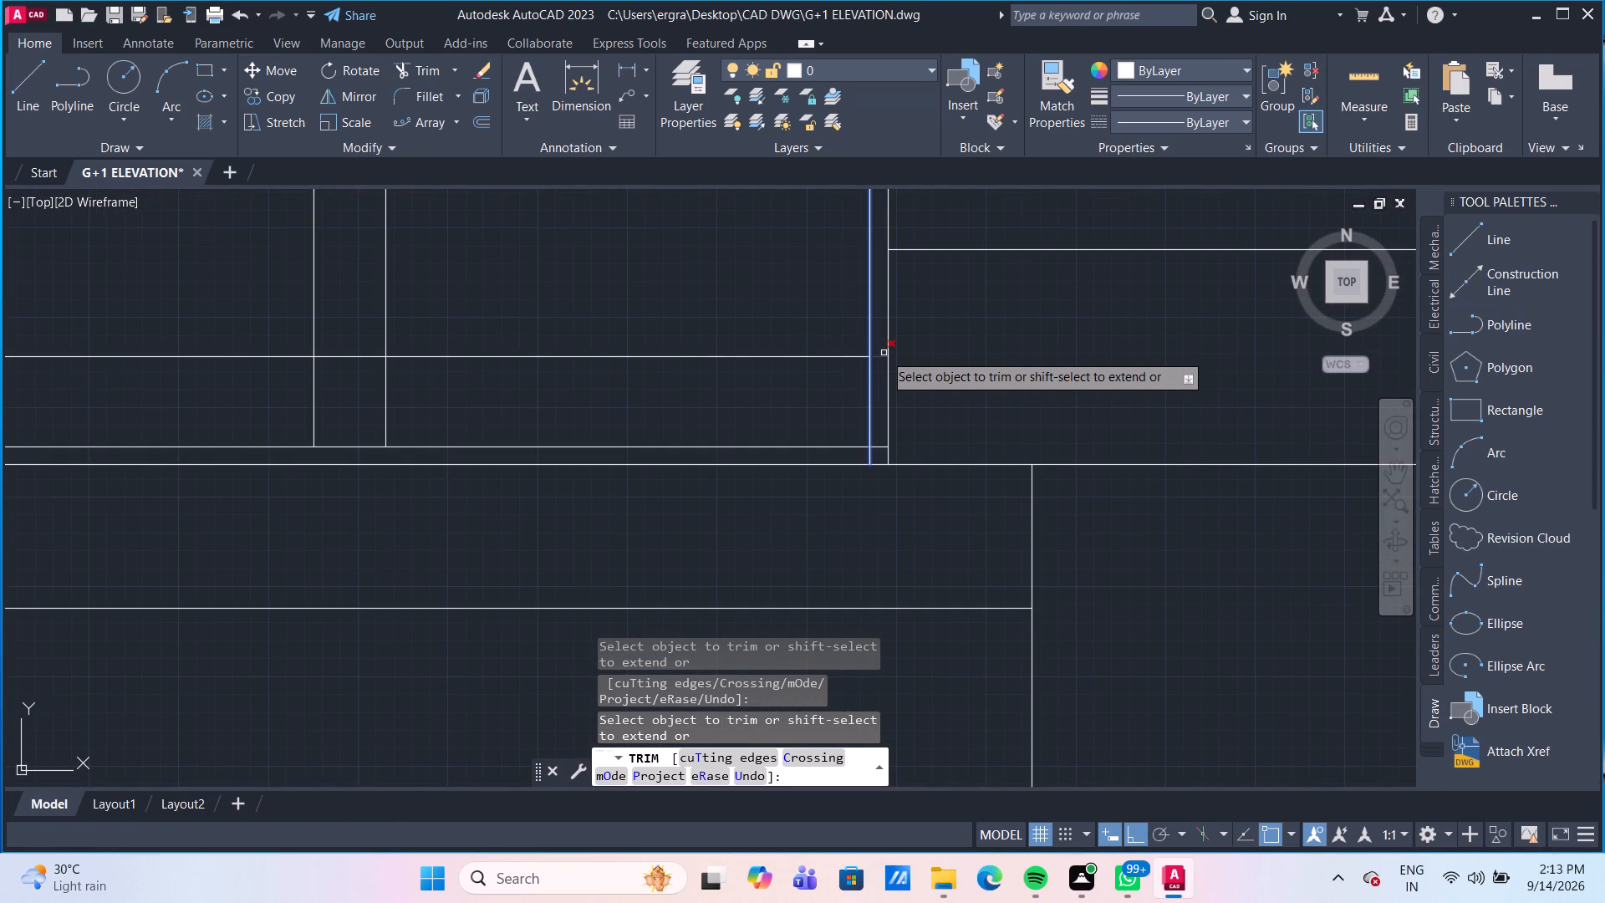
{"action": "left_click", "coordinate": [884, 357]}
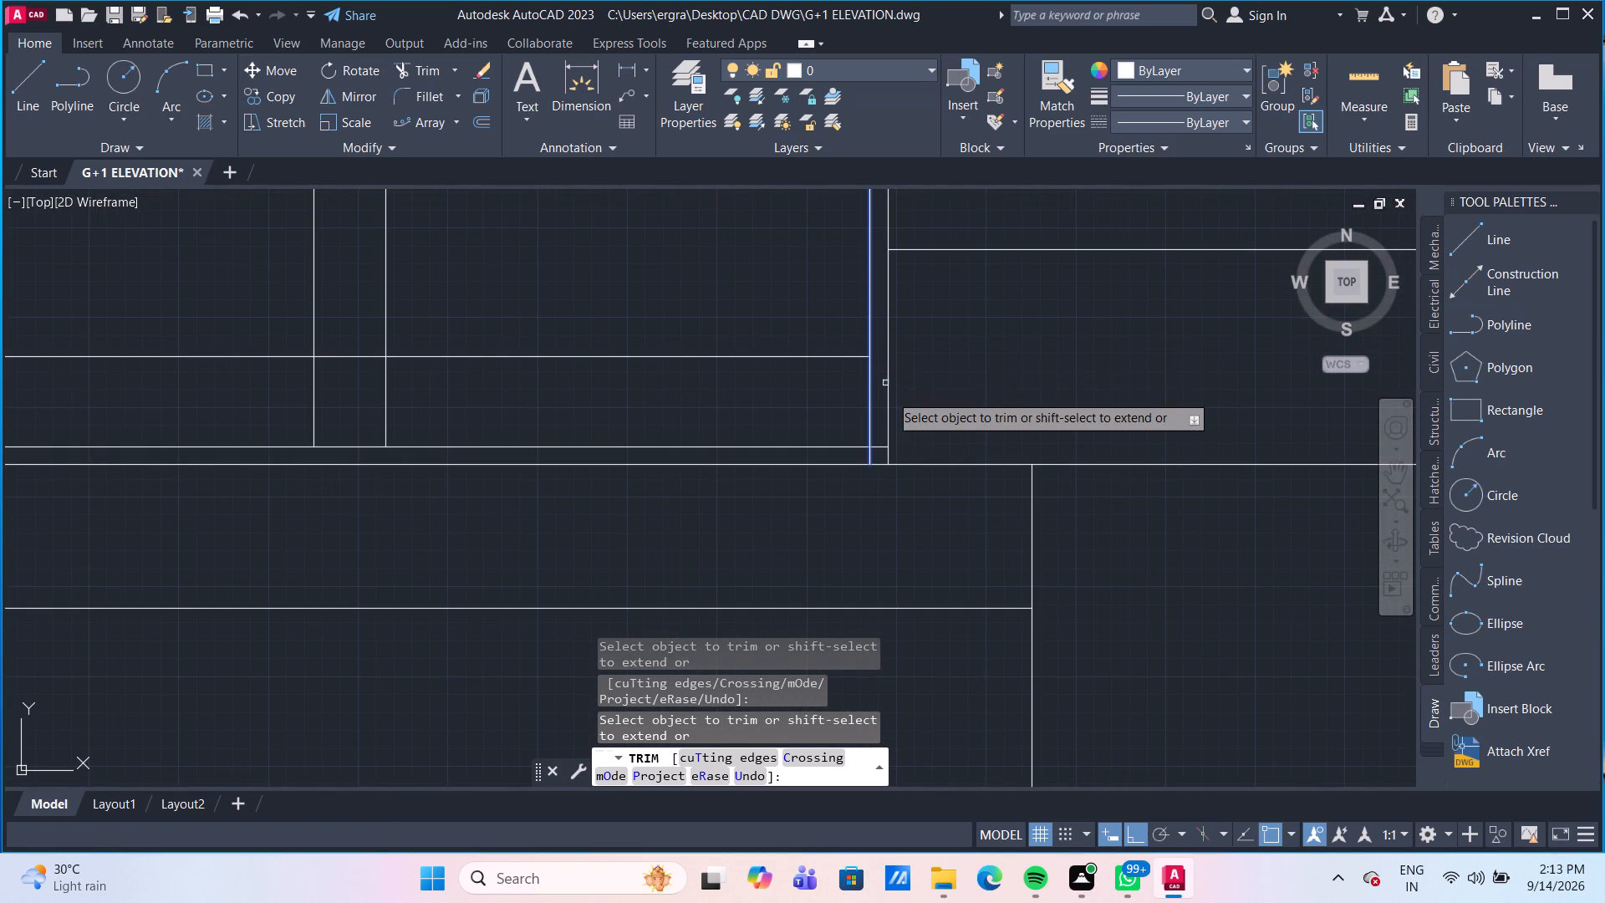
{"action": "scroll", "coordinate": [894, 404], "scroll_direction": "down", "scroll_amount": 2}
{"action": "scroll", "coordinate": [891, 420], "scroll_direction": "up", "scroll_amount": 3}
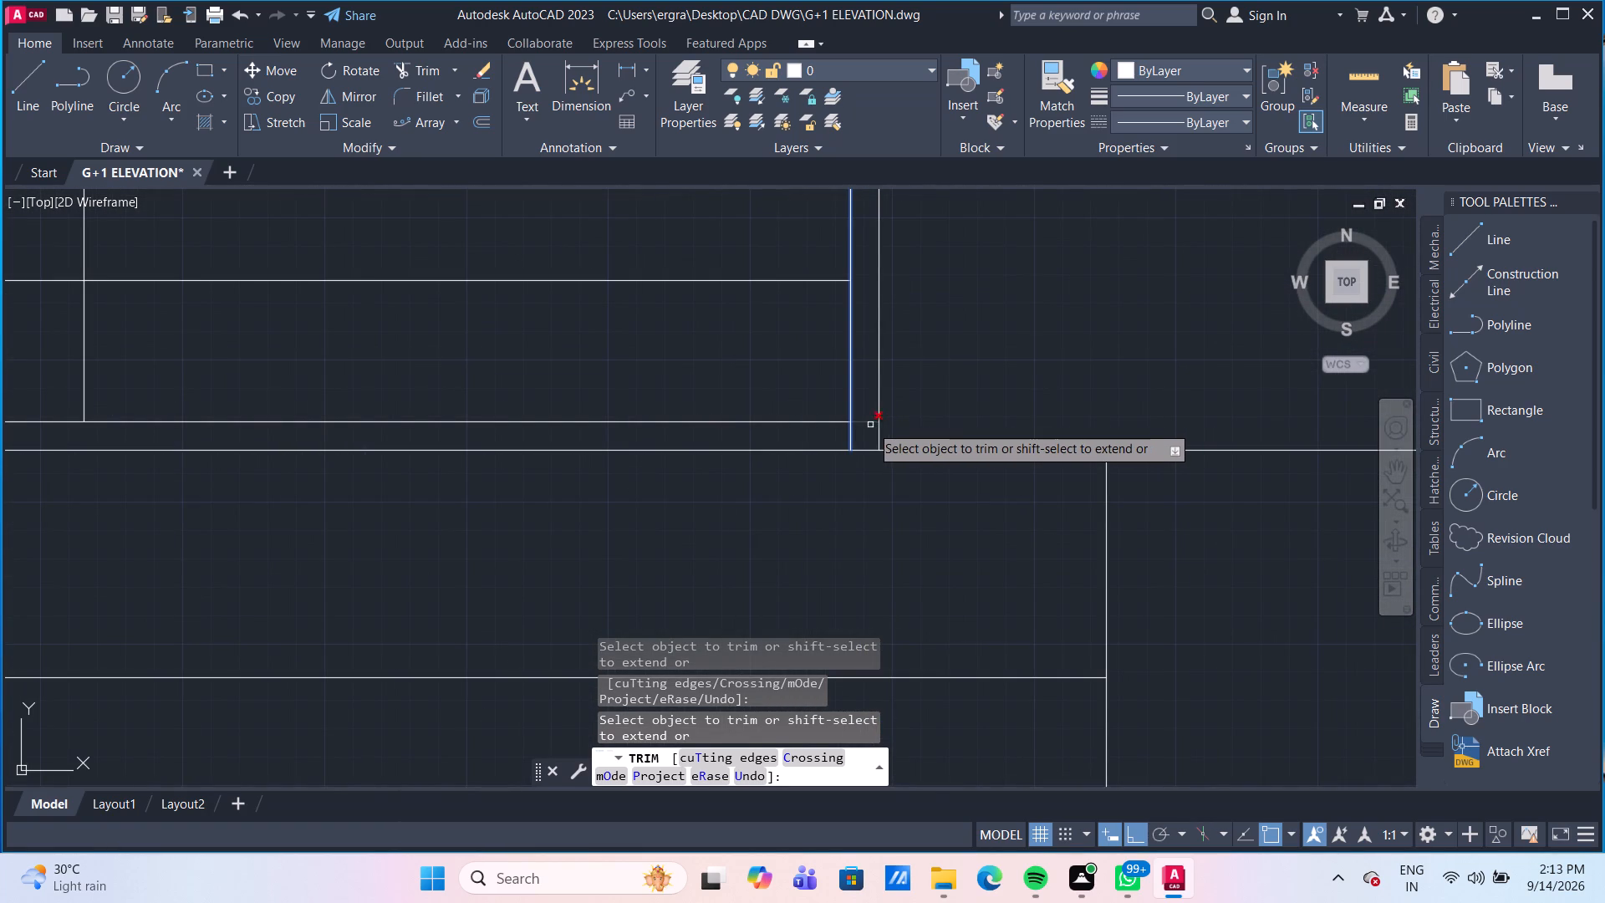
{"action": "left_click", "coordinate": [868, 424]}
{"action": "scroll", "coordinate": [938, 416], "scroll_direction": "down", "scroll_amount": 2}
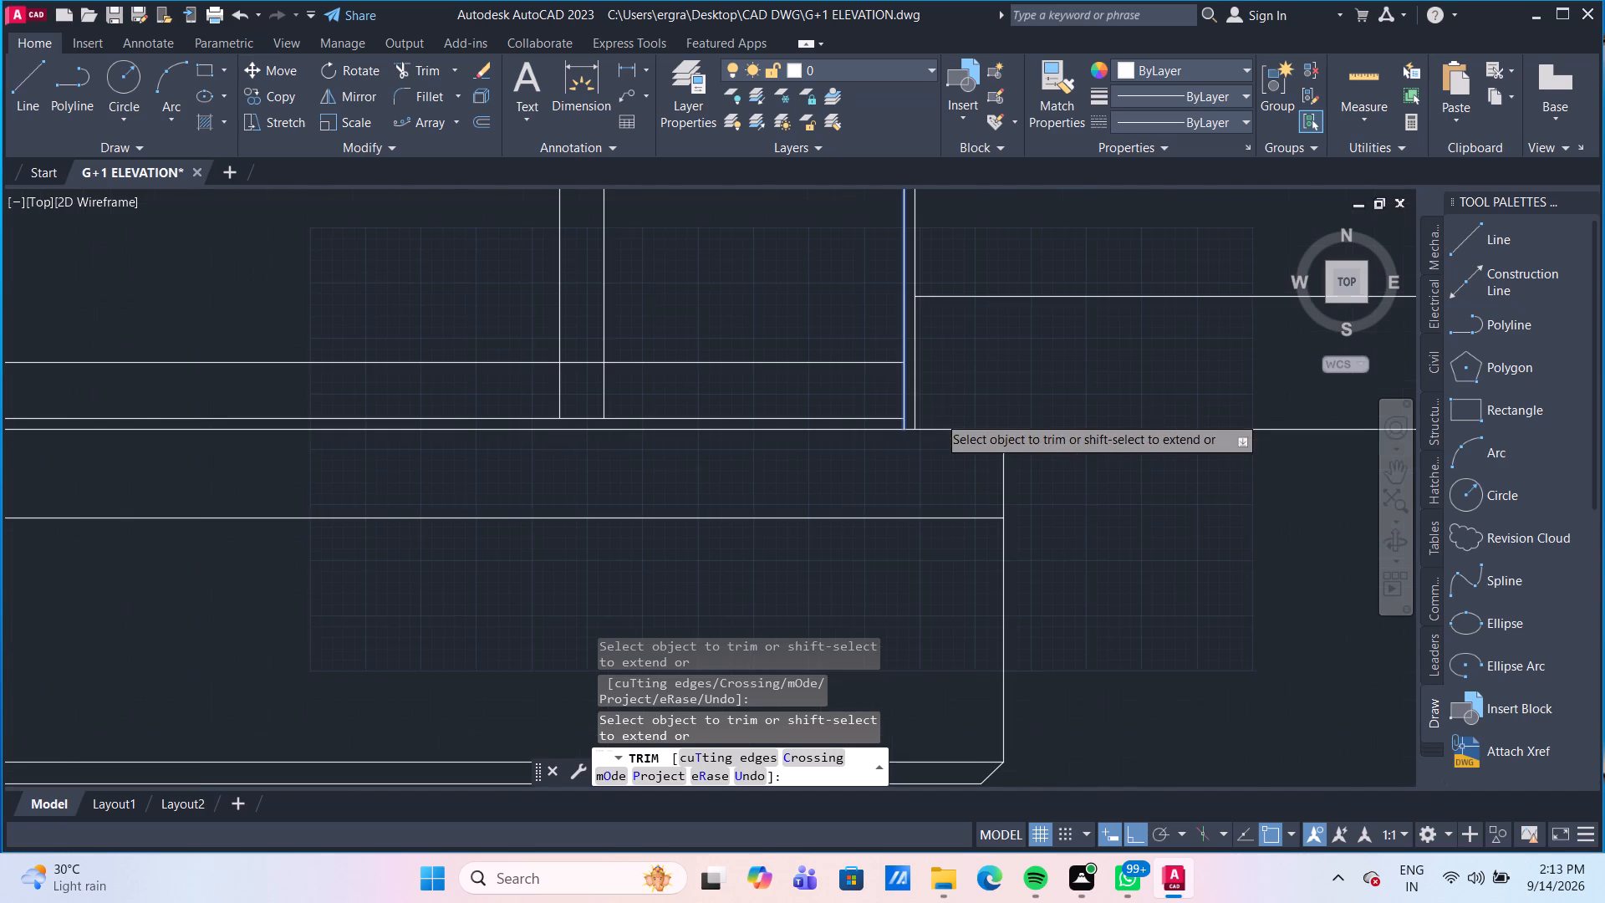
{"action": "key", "text": "Escape"}
{"action": "key", "text": "Escape"}
Examine the trimmed railing's right end and how the railing sits in the whole front elevation.
{"action": "scroll", "coordinate": [996, 400], "scroll_direction": "down", "scroll_amount": 2}
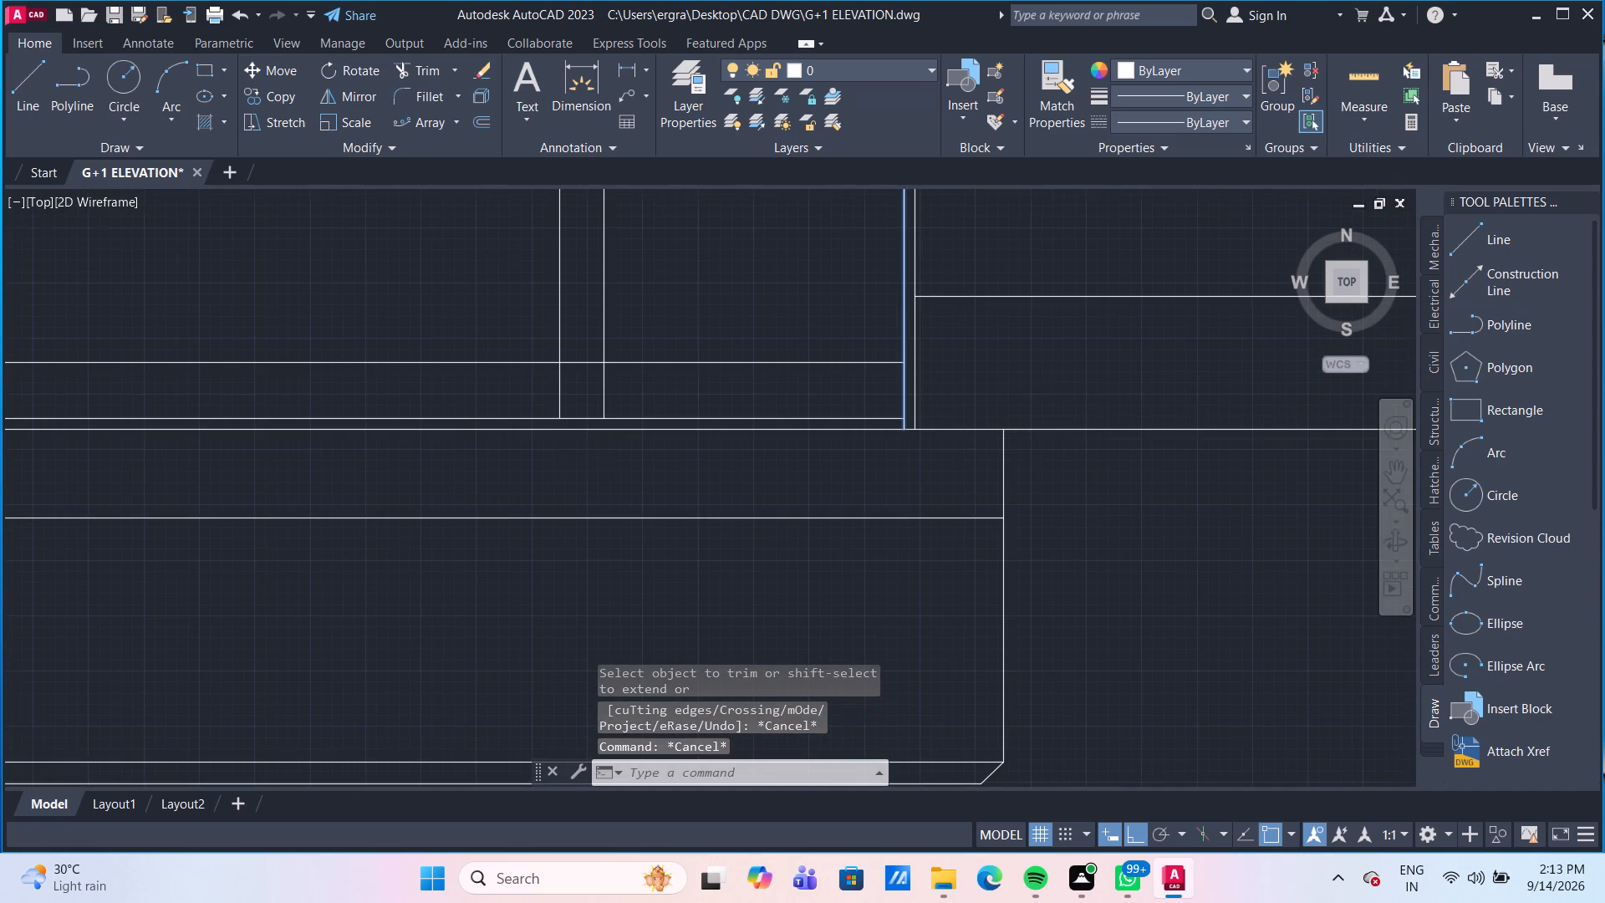
{"action": "middle_click_drag", "start_coordinate": [991, 404], "coordinate": [935, 512]}
{"action": "left_click_drag", "start_coordinate": [902, 518], "coordinate": [836, 467]}
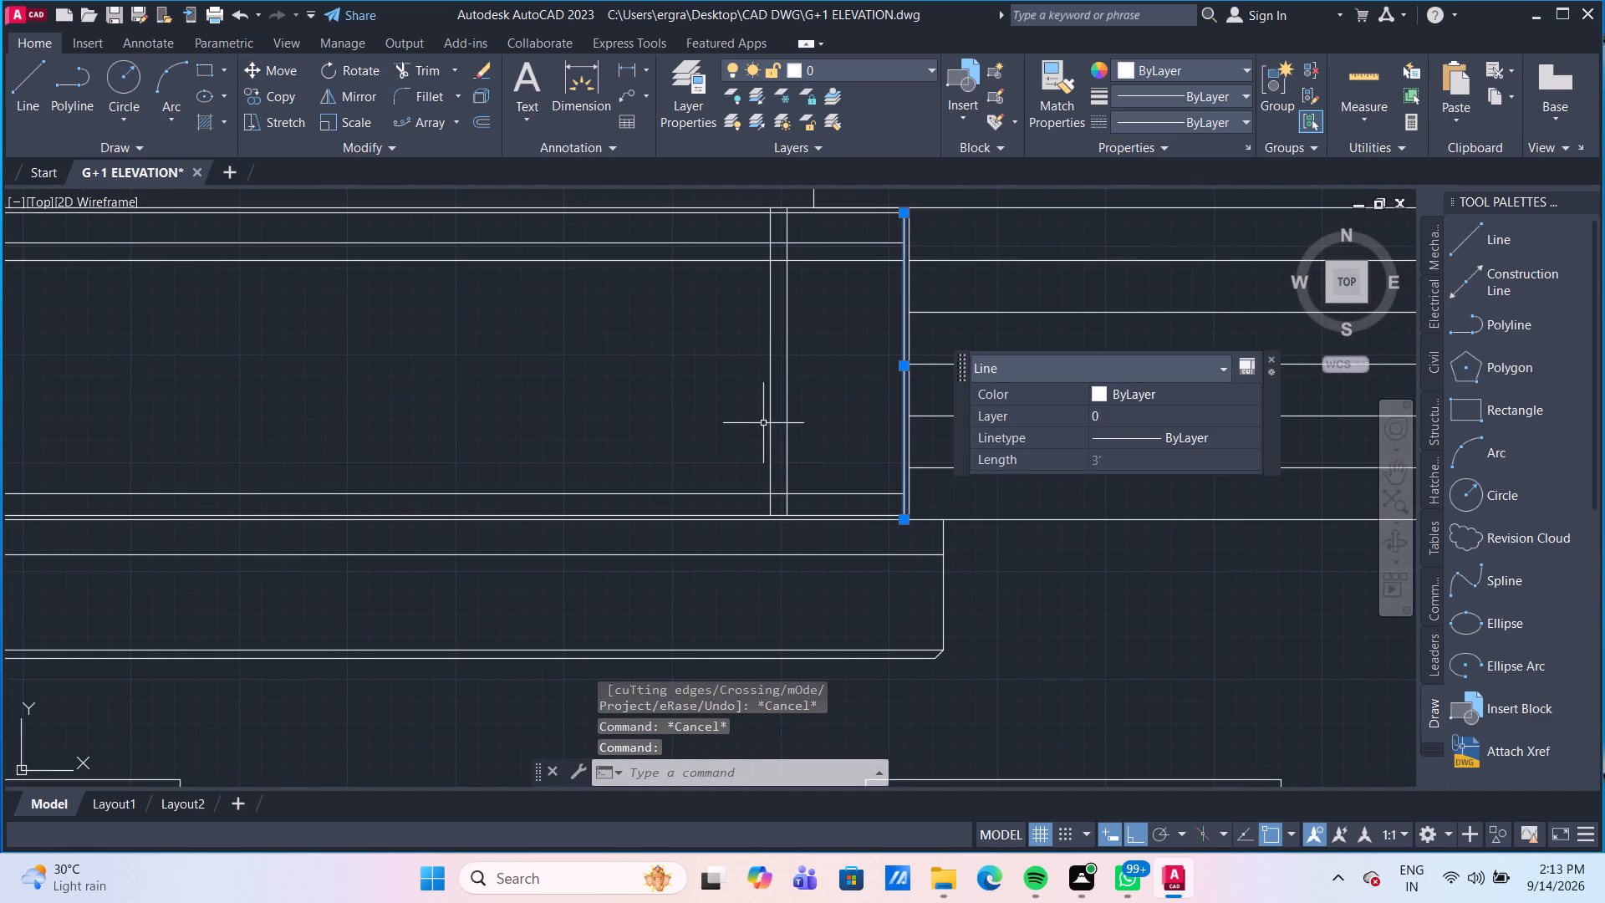
{"action": "key", "text": "Escape"}
{"action": "scroll", "coordinate": [865, 436], "scroll_direction": "down", "scroll_amount": 2}
{"action": "middle_click_drag", "start_coordinate": [865, 436], "coordinate": [929, 459]}
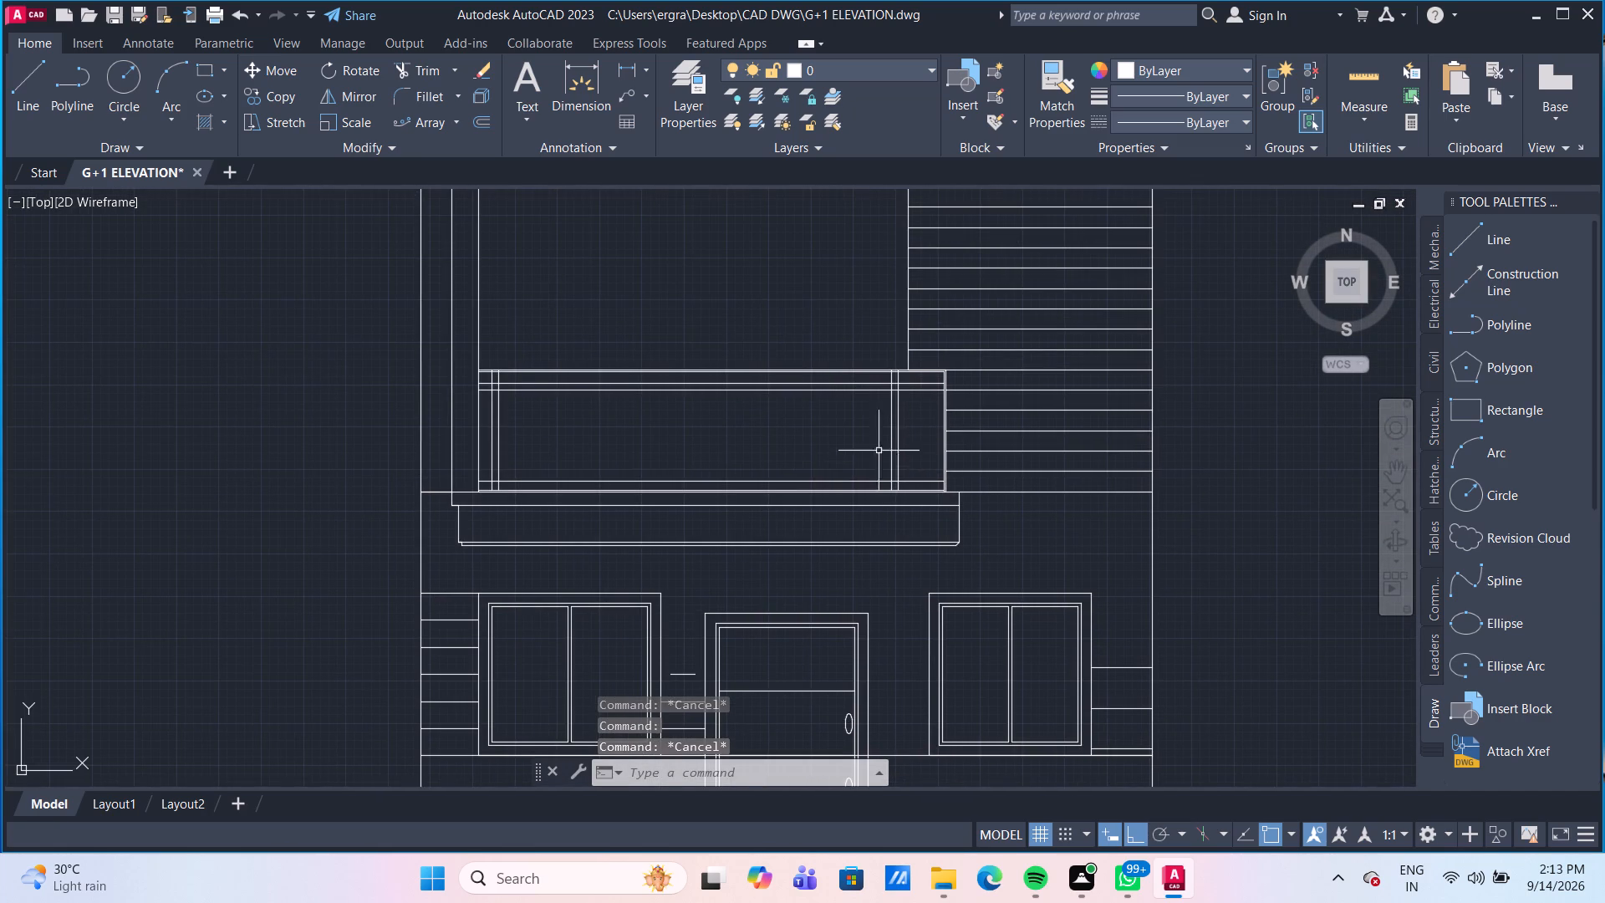
{"action": "scroll", "coordinate": [904, 387], "scroll_direction": "up", "scroll_amount": 2}
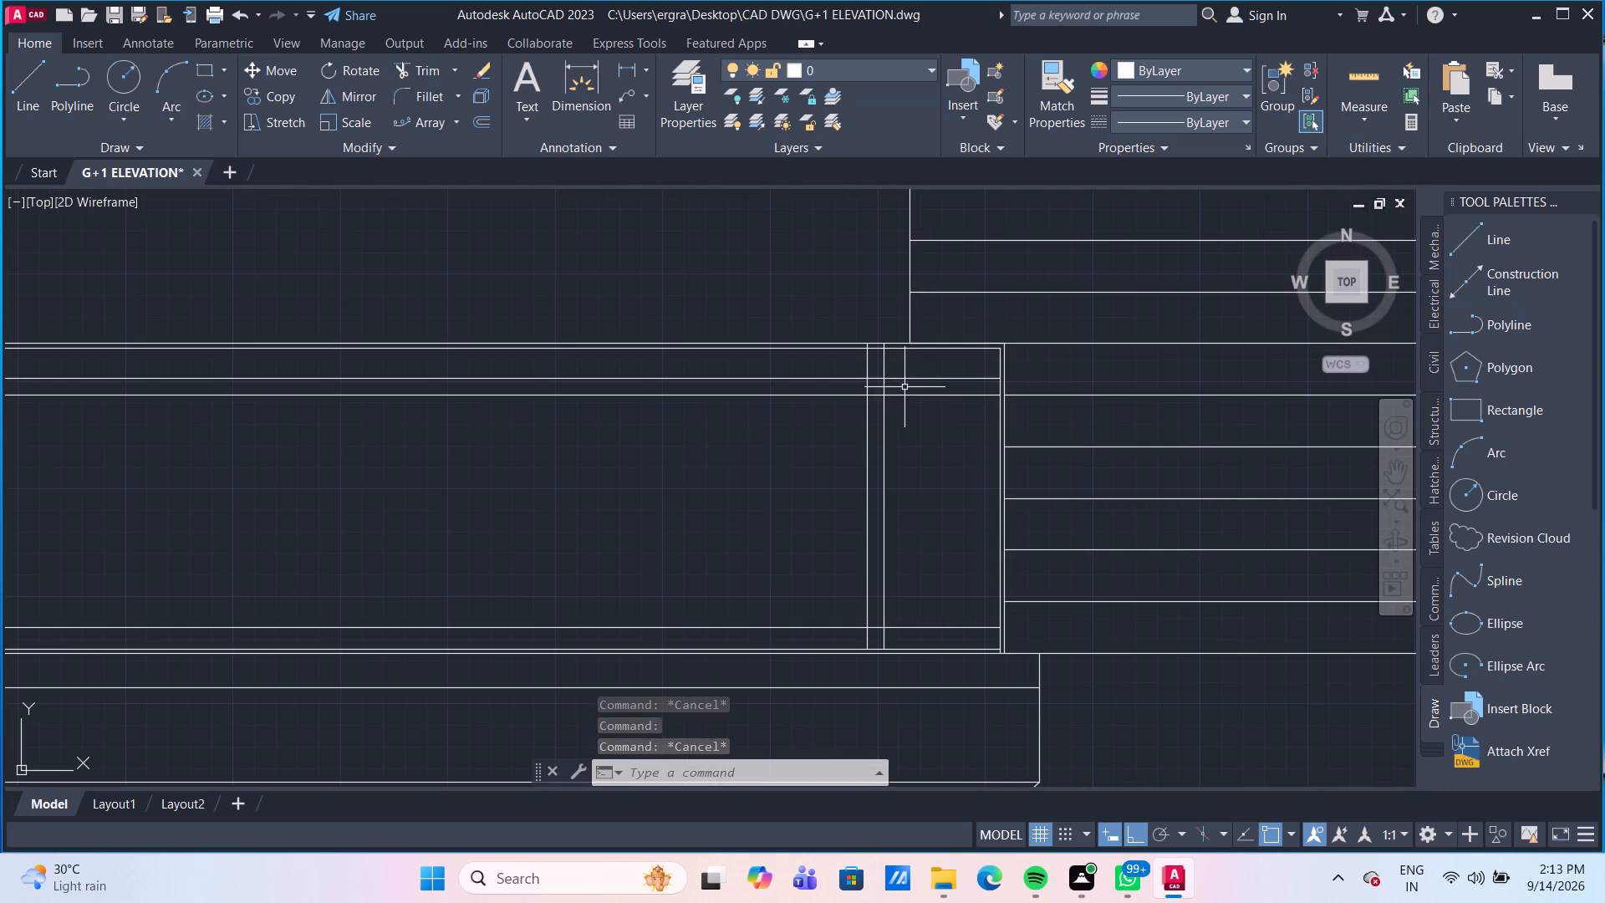
{"action": "middle_click_drag", "start_coordinate": [935, 406], "coordinate": [950, 412]}
{"action": "scroll", "coordinate": [958, 441], "scroll_direction": "down", "scroll_amount": 2}
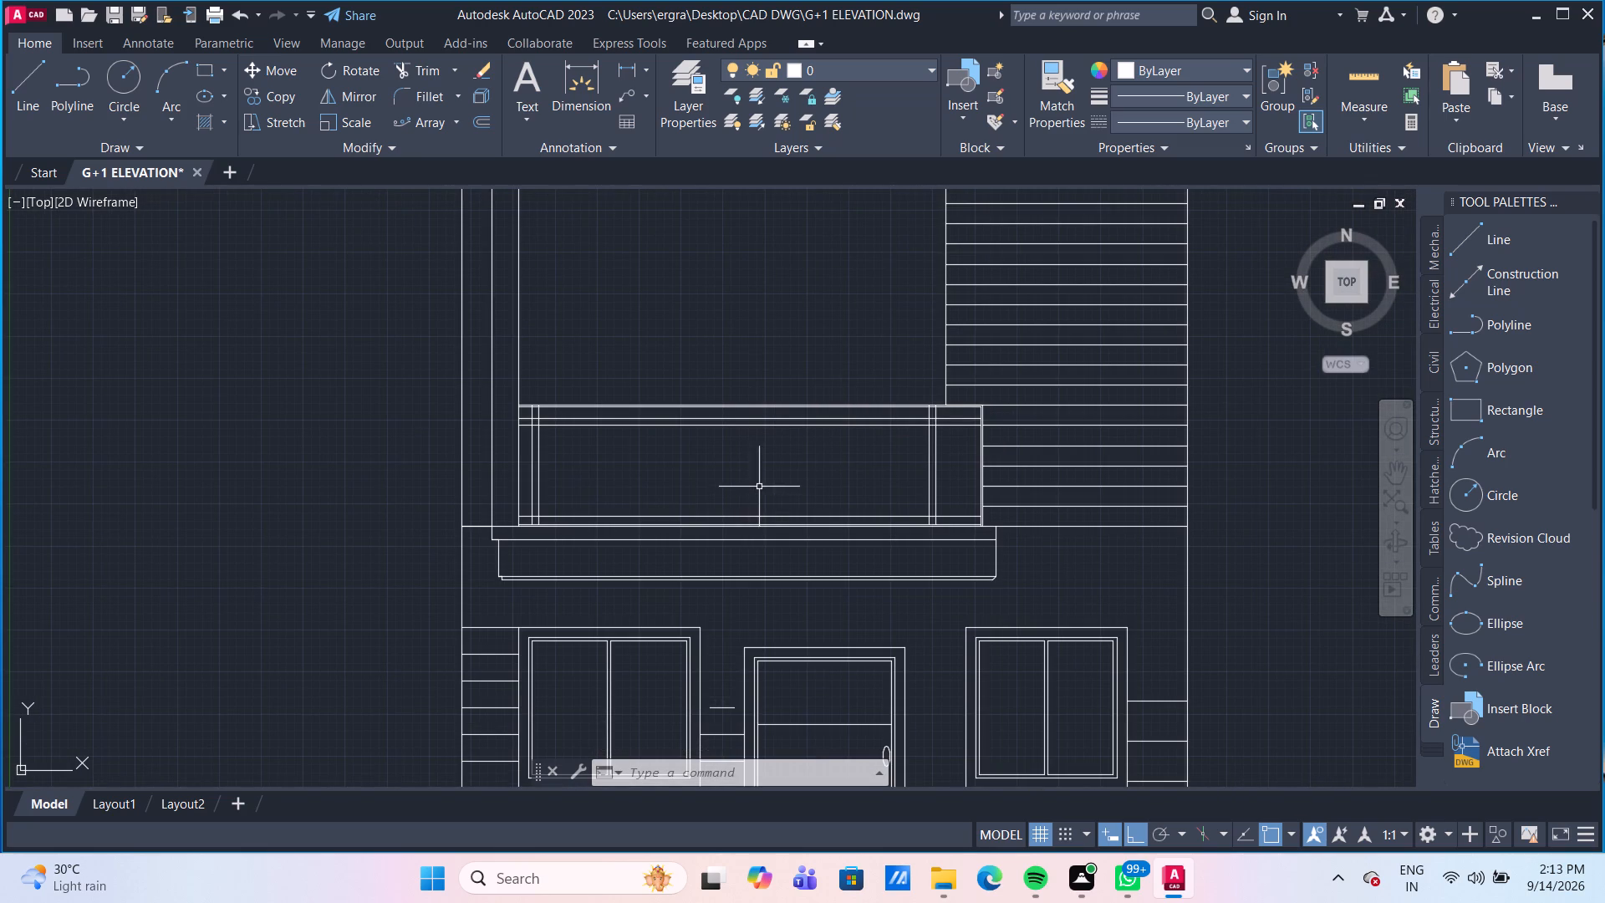
{"action": "scroll", "coordinate": [775, 462], "scroll_direction": "down", "scroll_amount": 2}
{"action": "scroll", "coordinate": [774, 487], "scroll_direction": "up", "scroll_amount": 1}
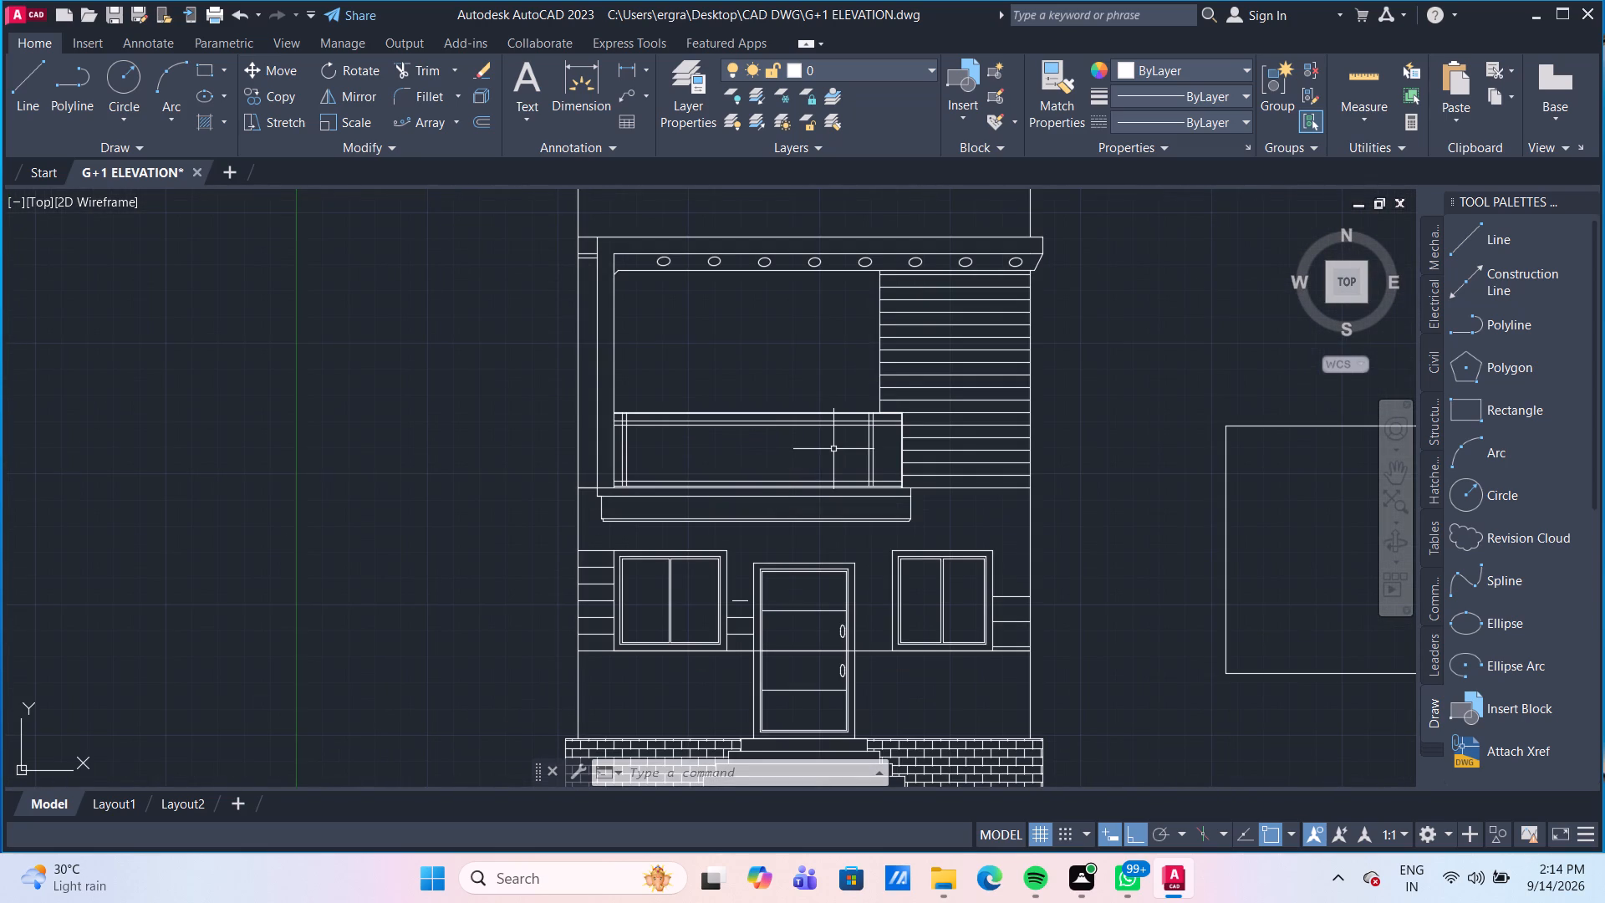
{"action": "middle_click_drag", "start_coordinate": [834, 449], "coordinate": [765, 449]}
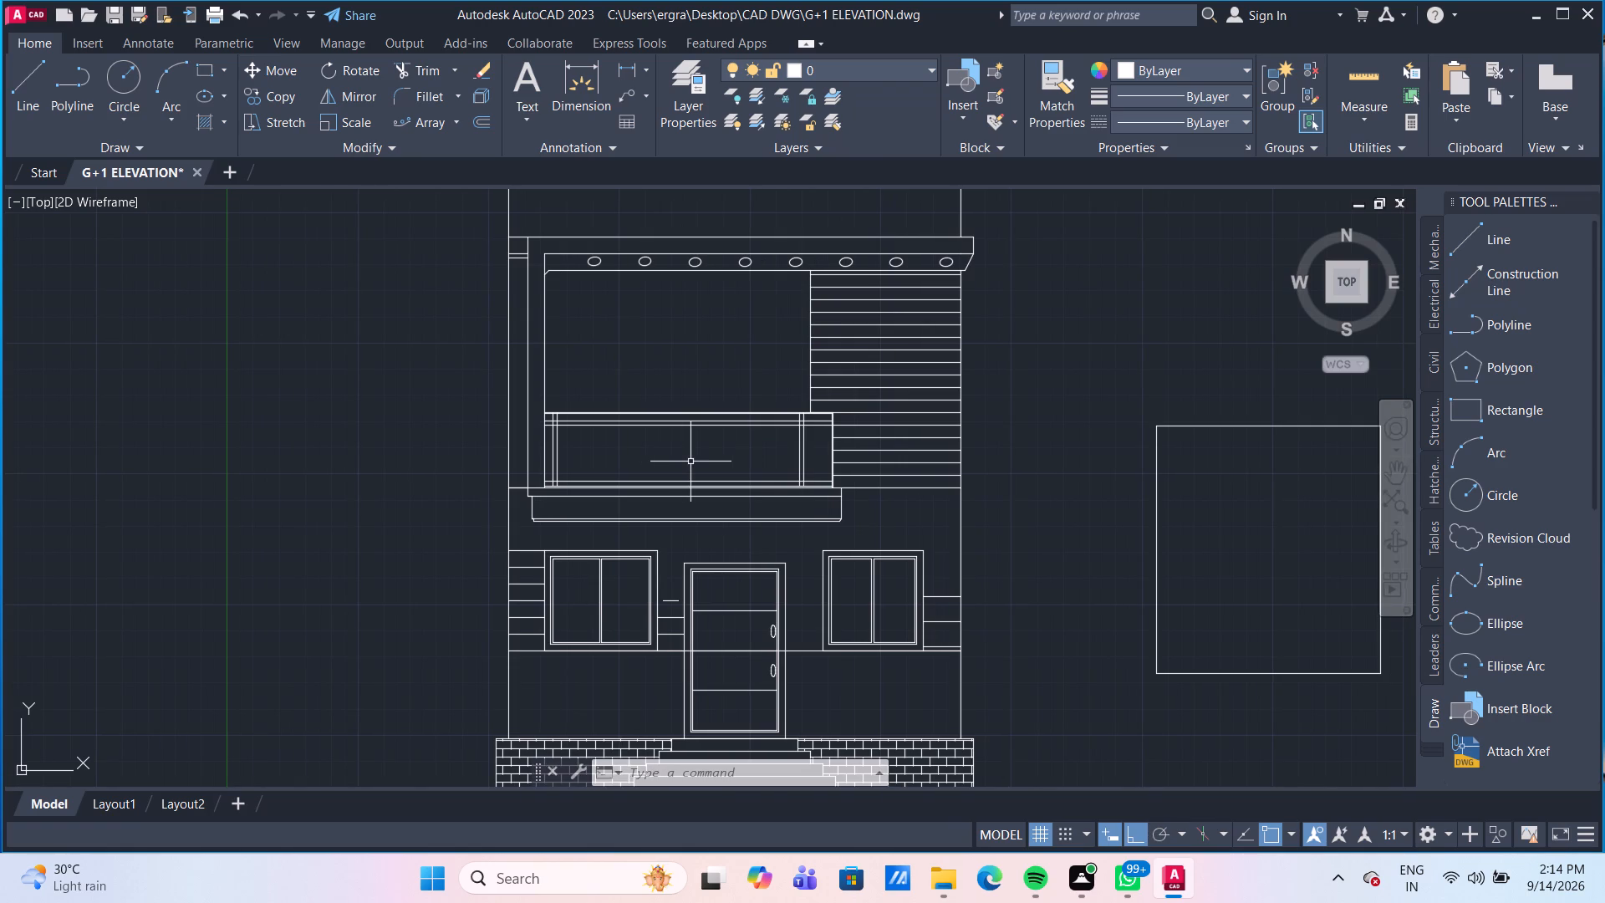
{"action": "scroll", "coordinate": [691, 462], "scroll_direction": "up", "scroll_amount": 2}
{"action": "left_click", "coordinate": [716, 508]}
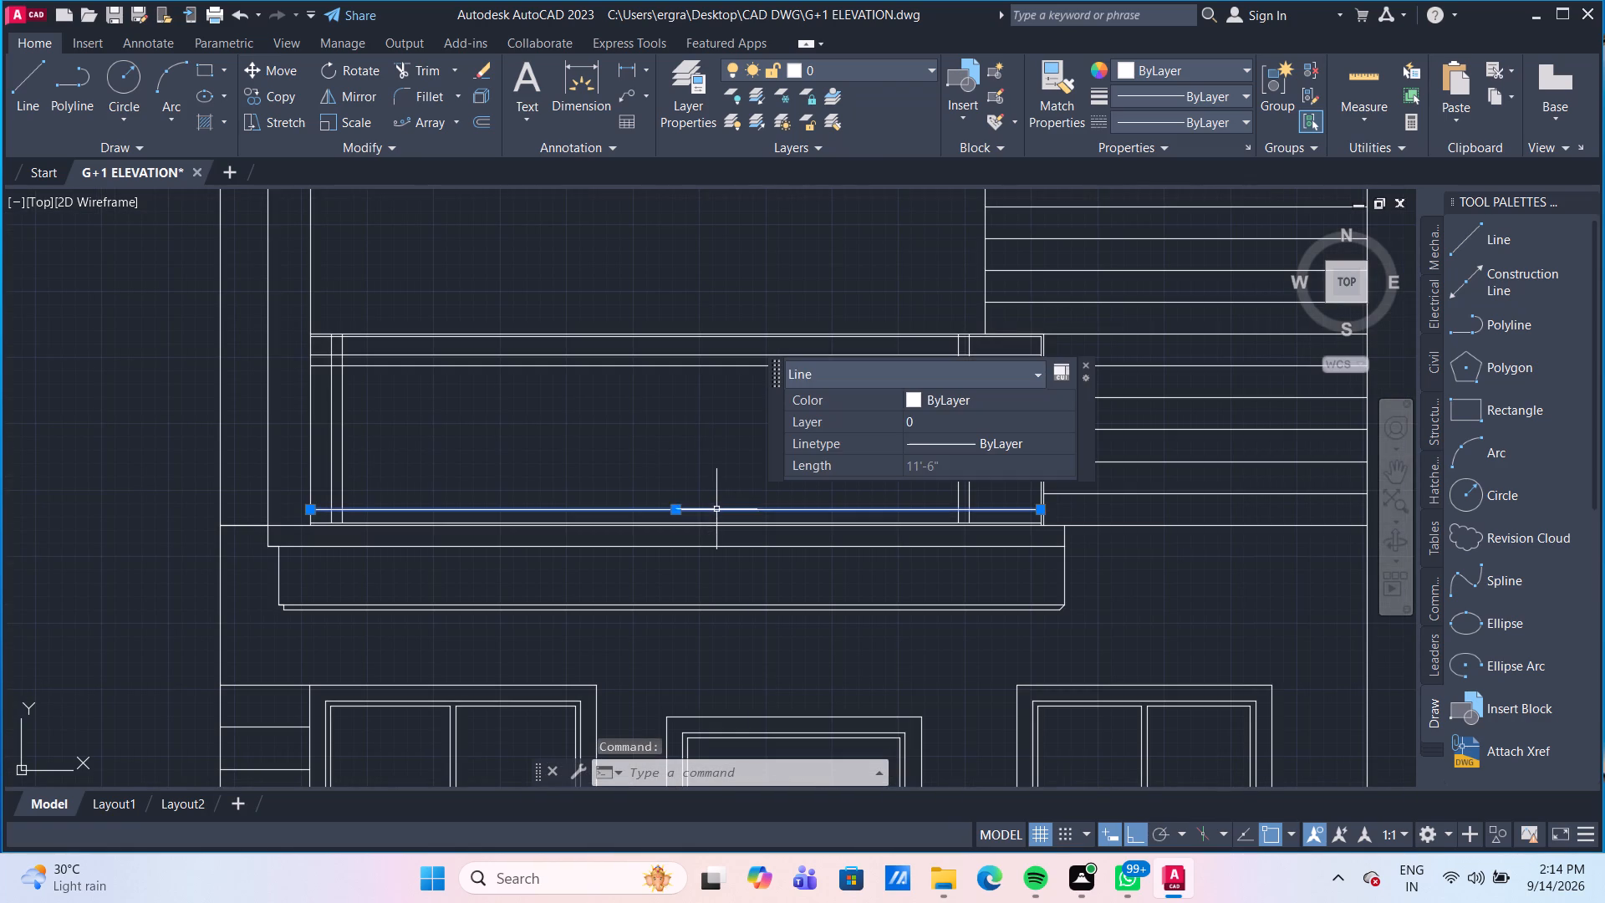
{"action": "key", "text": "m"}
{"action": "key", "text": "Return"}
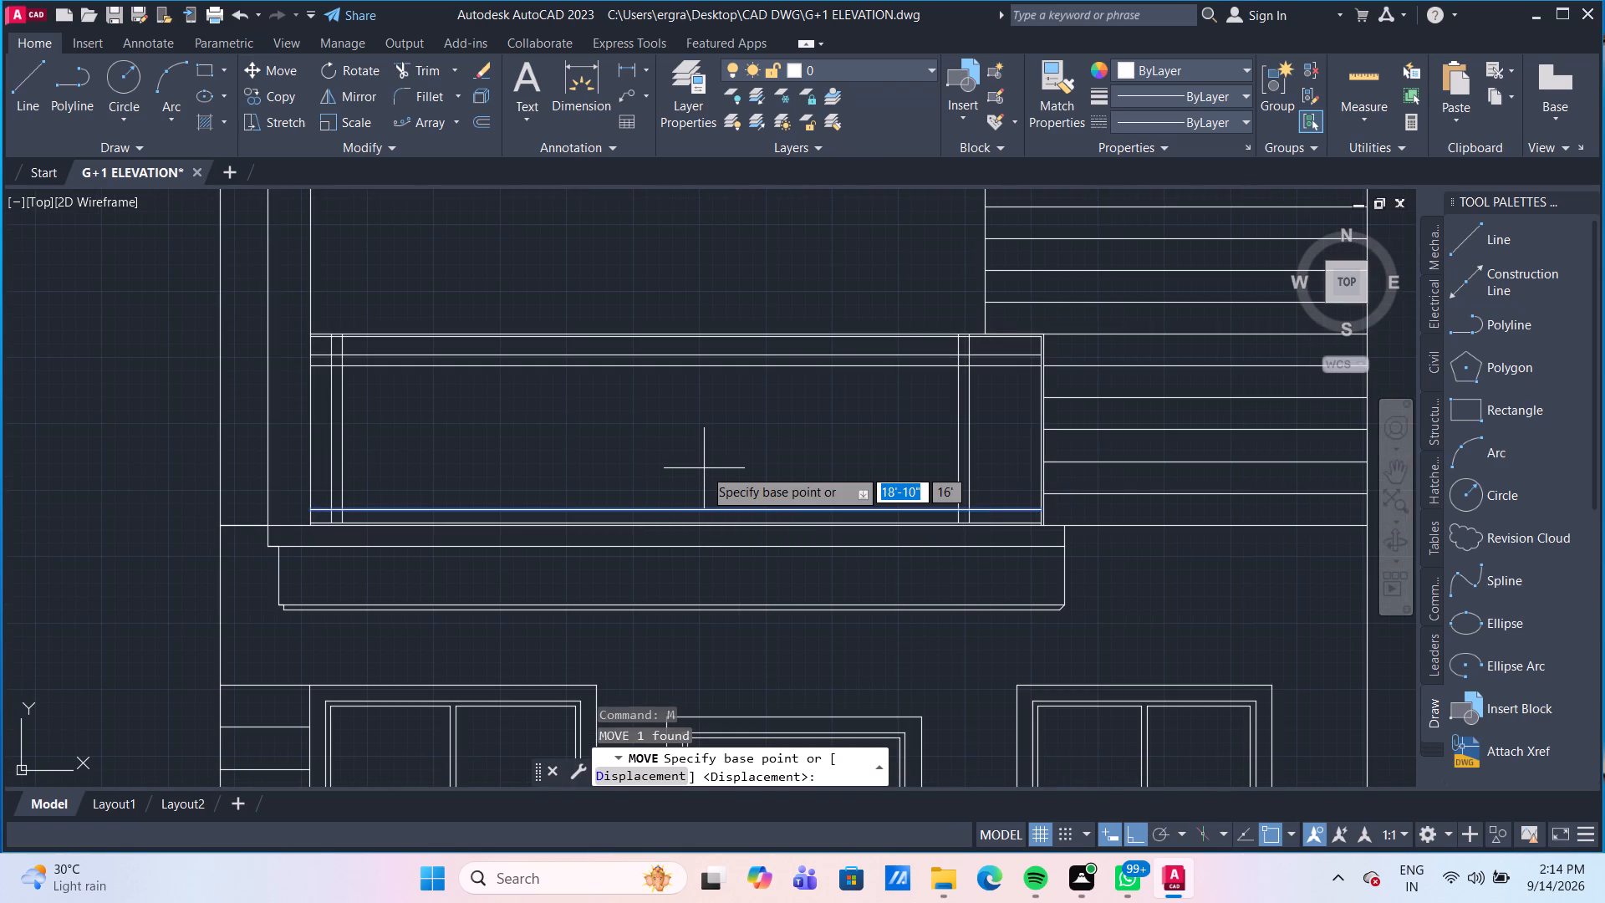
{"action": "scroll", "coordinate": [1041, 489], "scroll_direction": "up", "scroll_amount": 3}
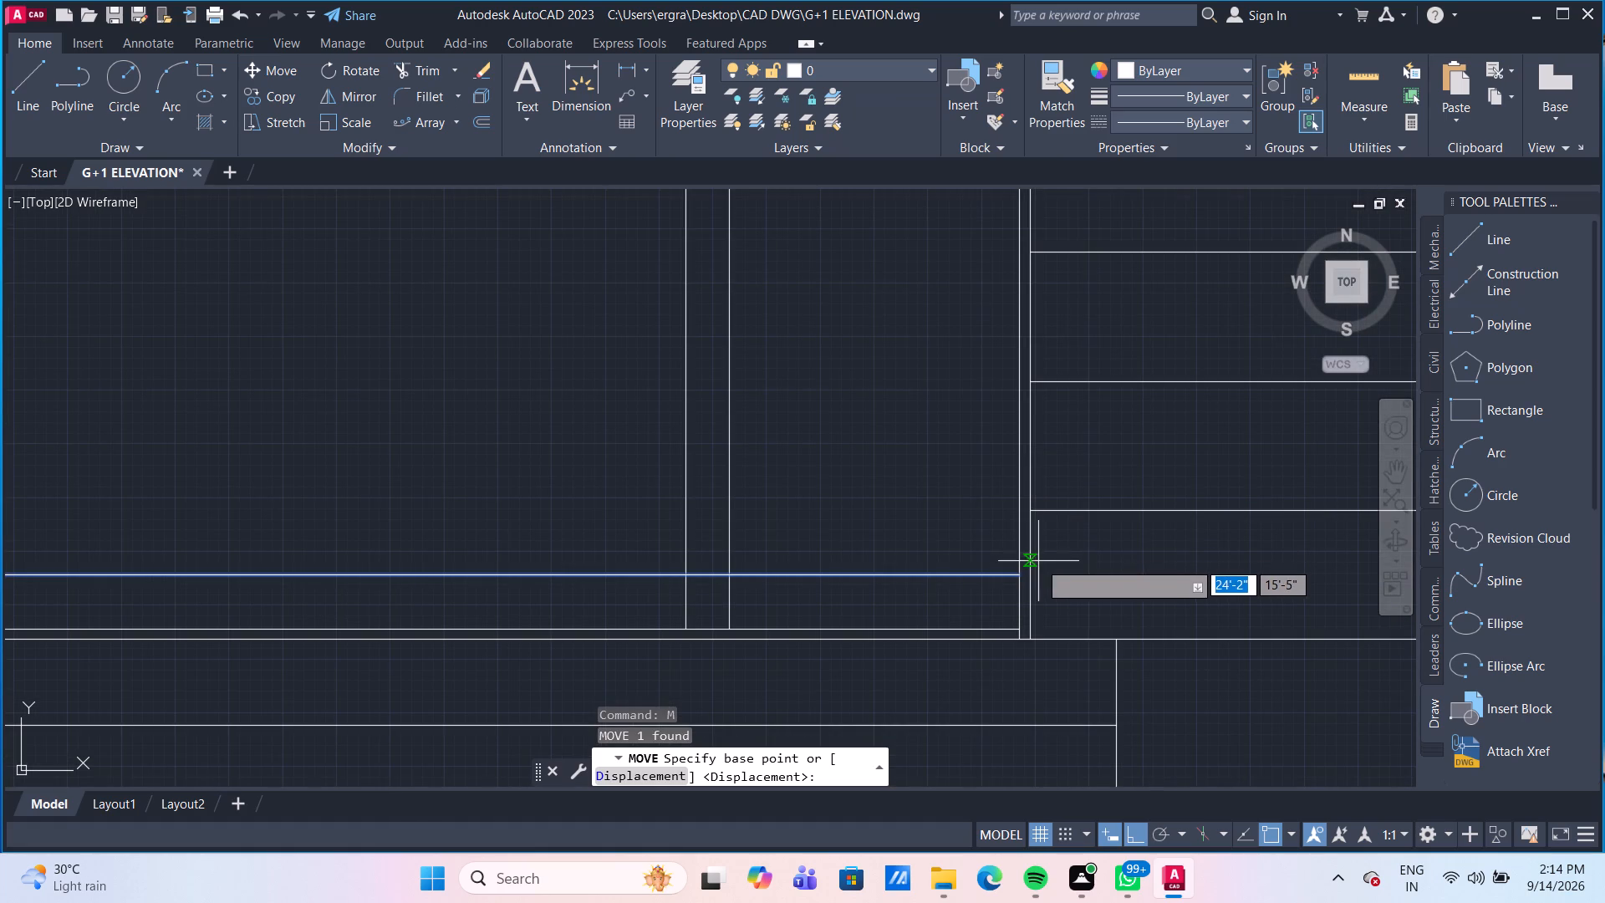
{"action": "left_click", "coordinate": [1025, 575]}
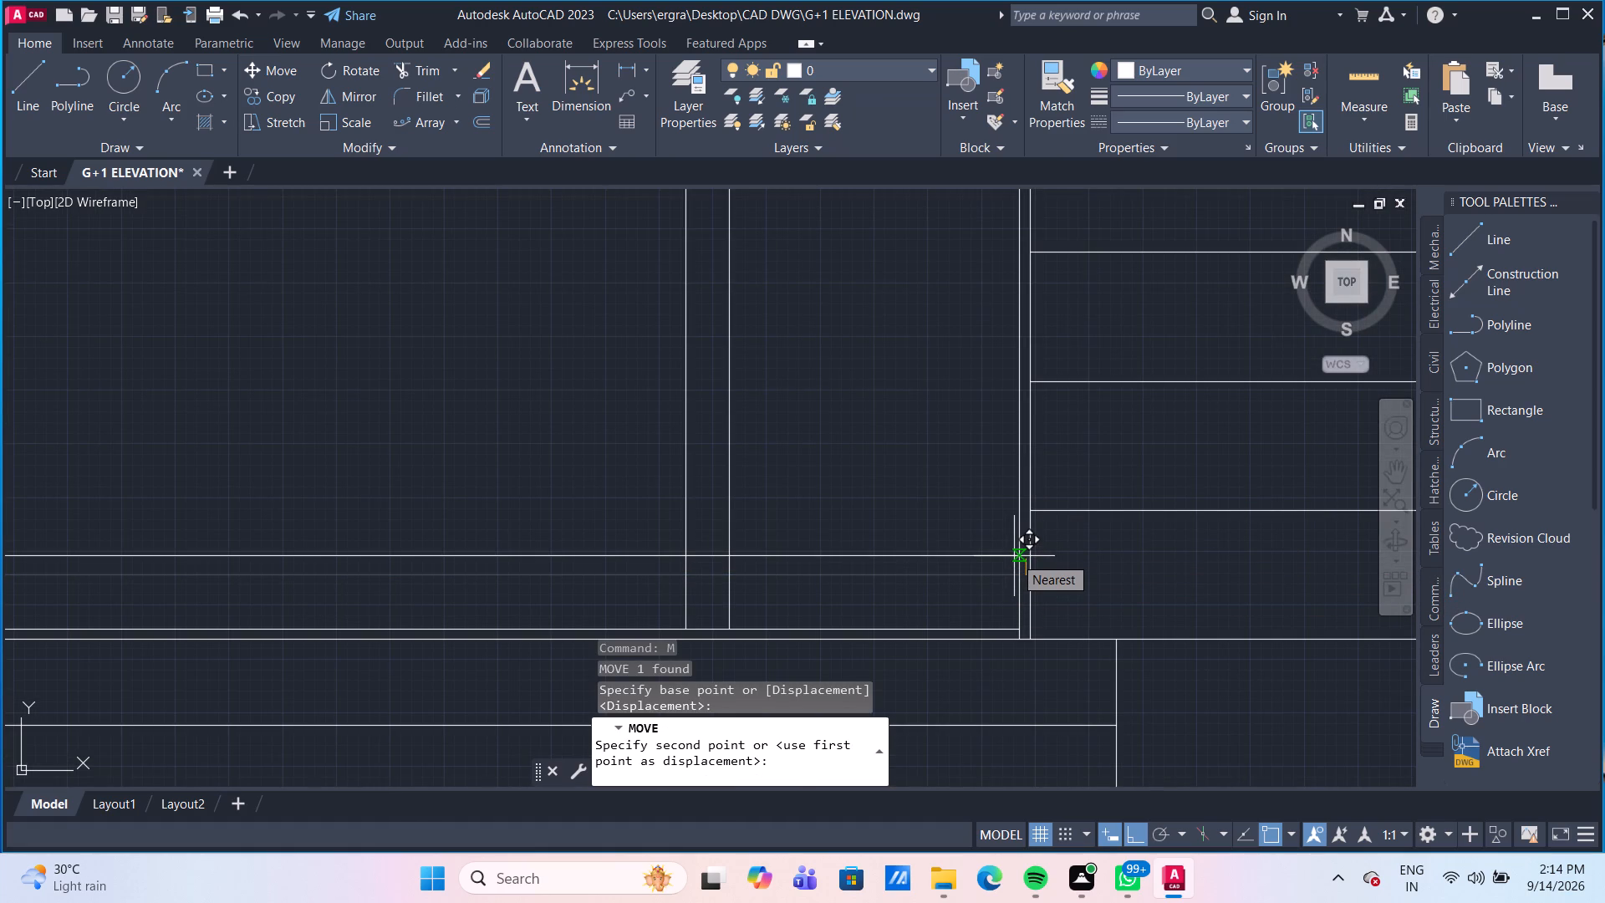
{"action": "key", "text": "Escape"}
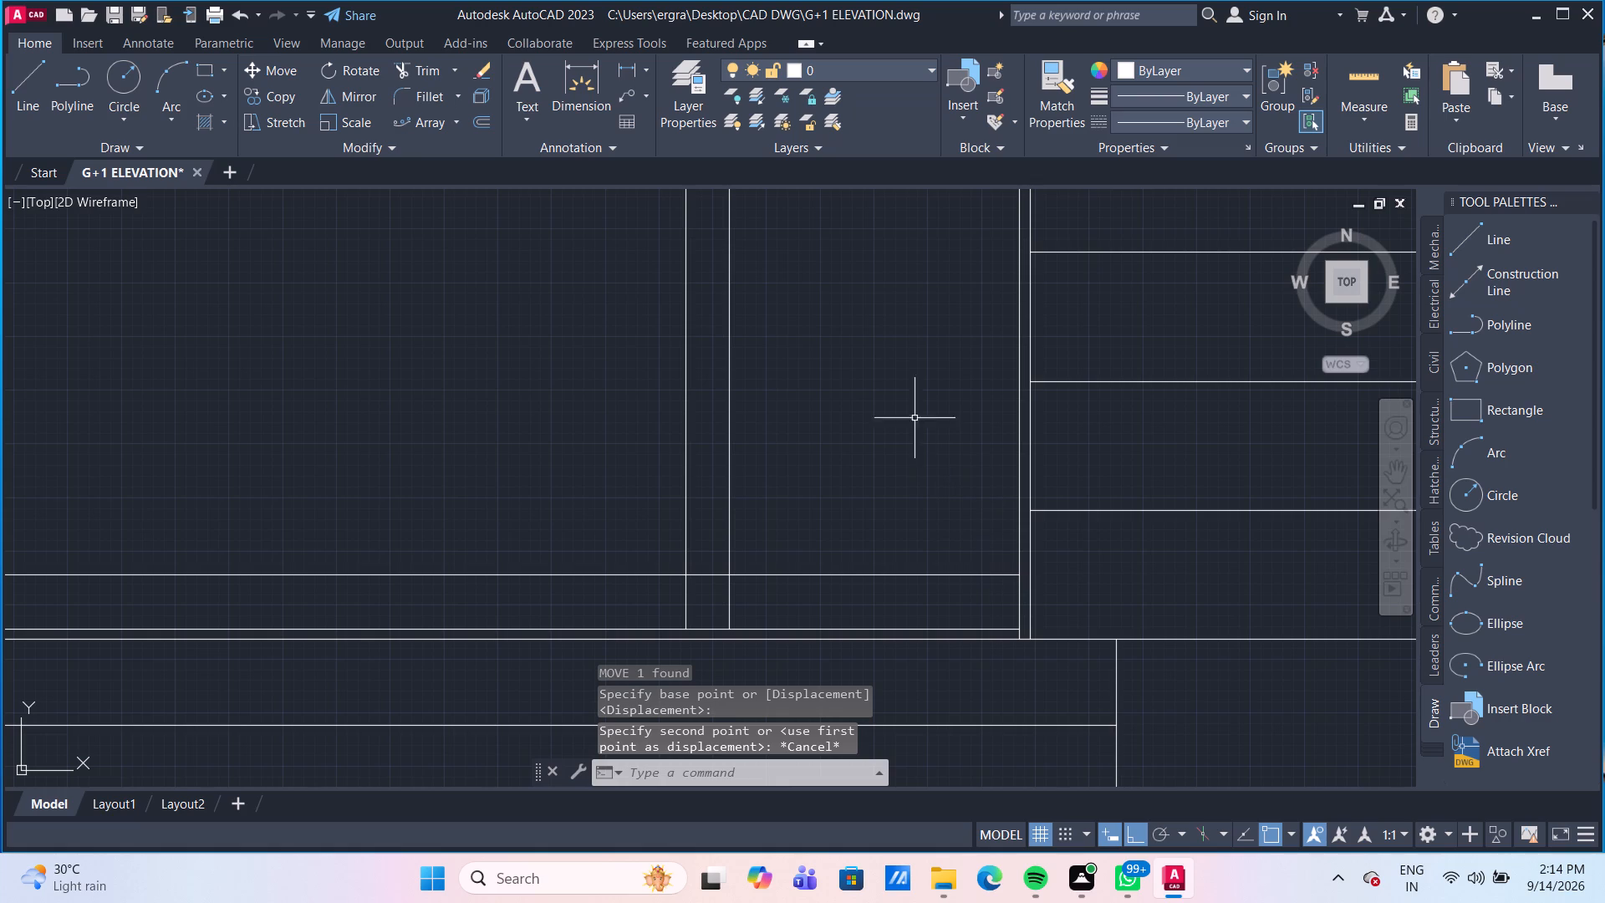
Measure the gap between the lower rail line and the bottom 0.5" line at the right post.
{"action": "left_click", "coordinate": [578, 76]}
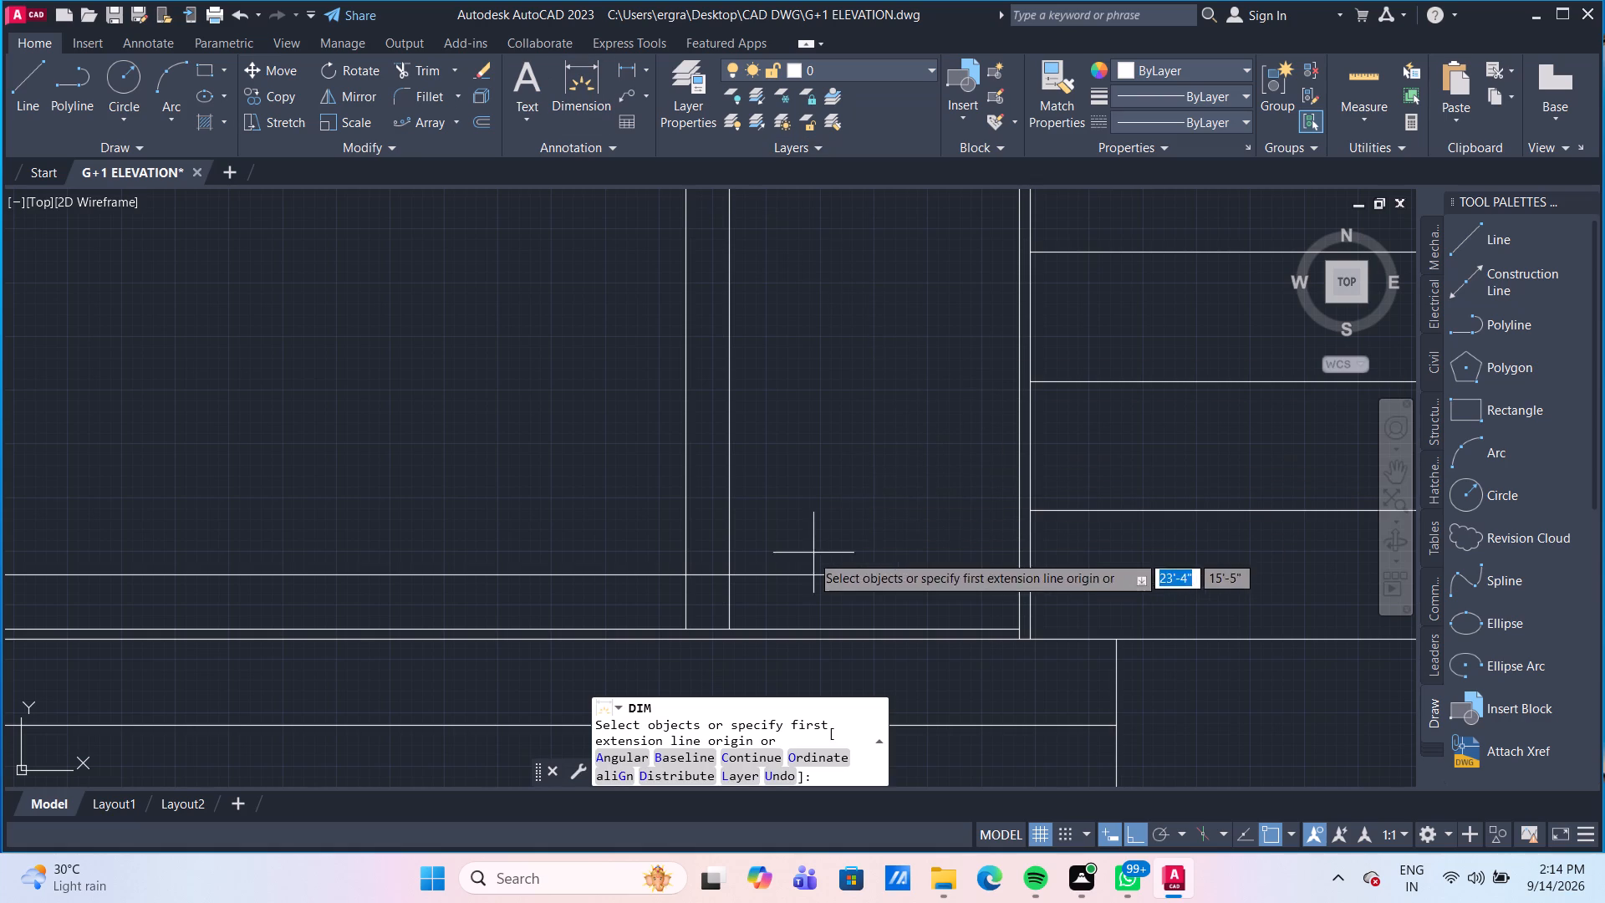
{"action": "left_click", "coordinate": [729, 574]}
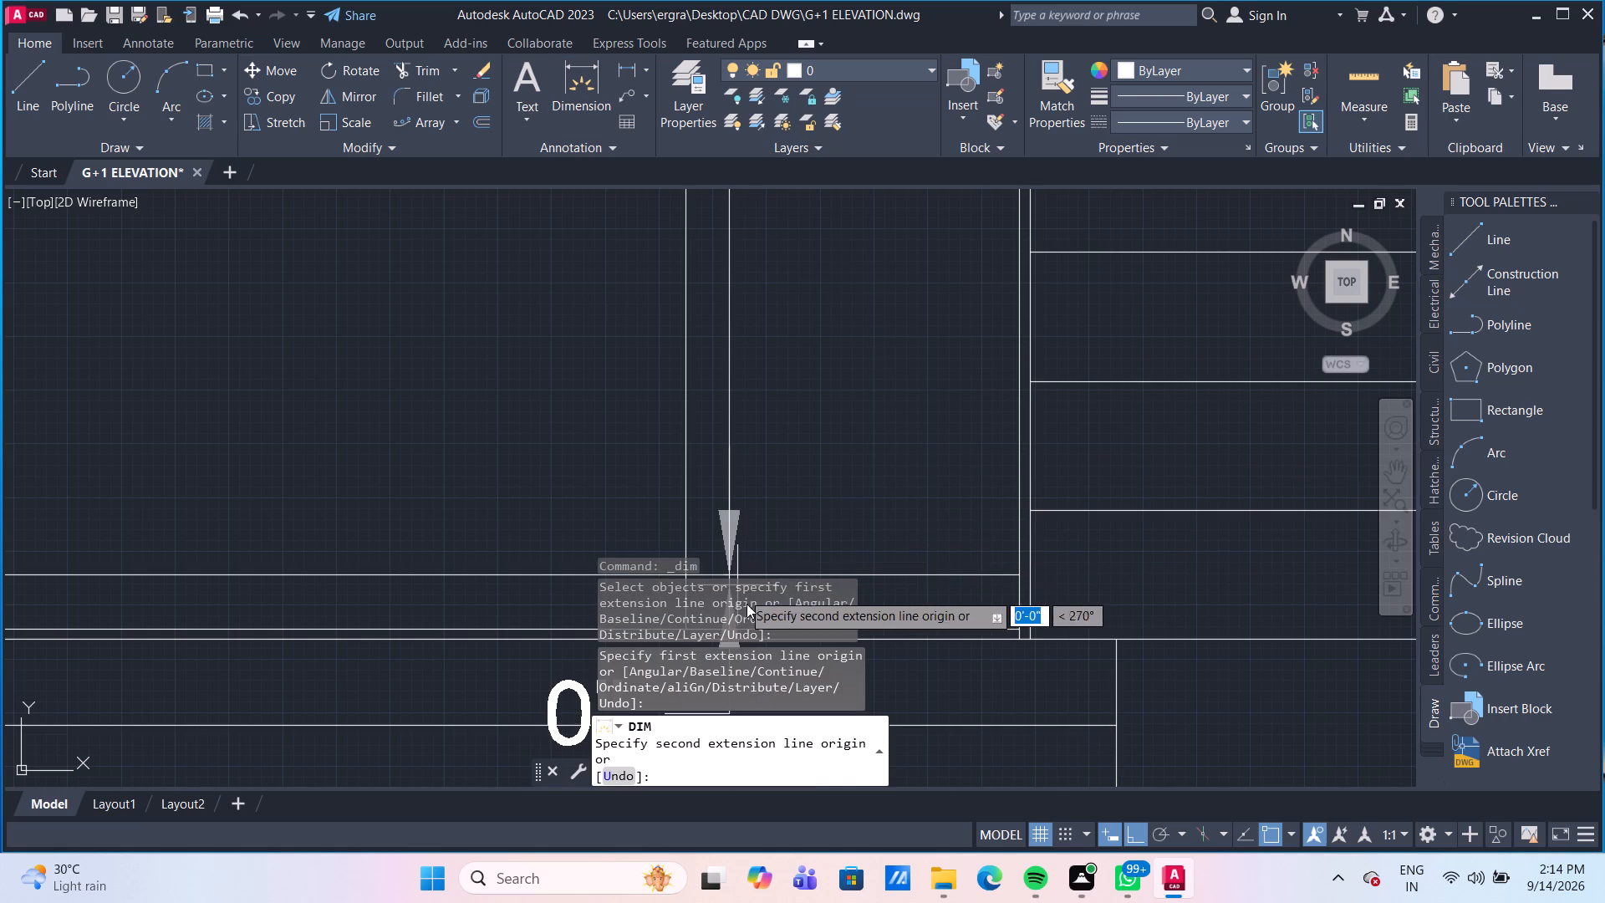
{"action": "scroll", "coordinate": [782, 509], "scroll_direction": "down", "scroll_amount": 1}
{"action": "middle_click_drag", "start_coordinate": [774, 472], "coordinate": [762, 363]}
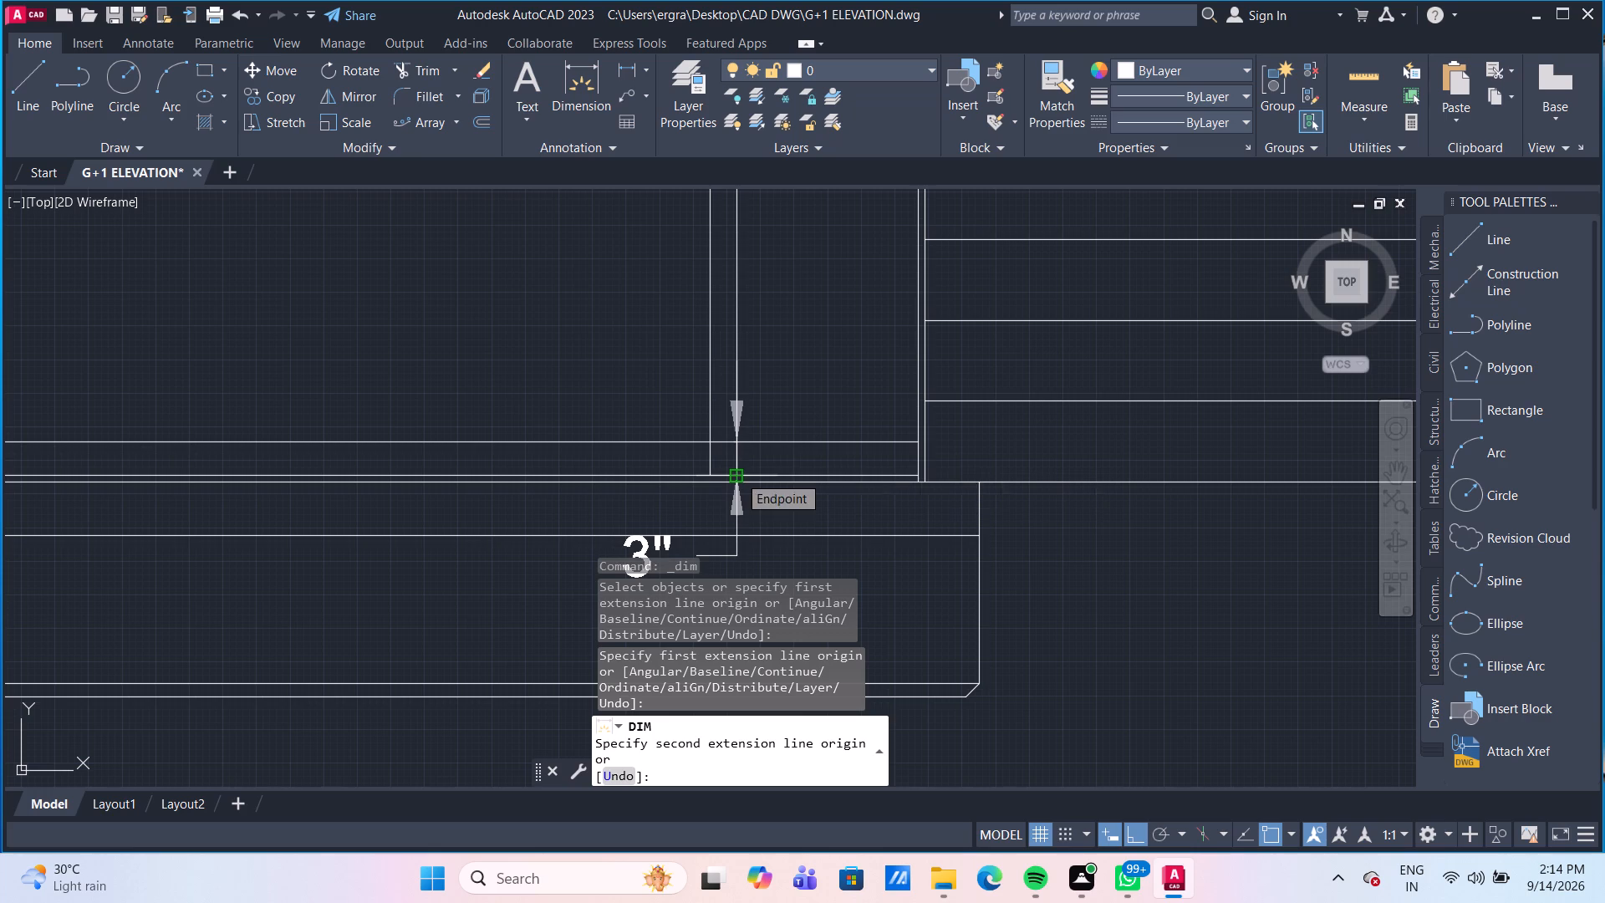
{"action": "key", "text": "Escape"}
Move the railing's lower rail line up 1".
{"action": "left_click", "coordinate": [811, 442]}
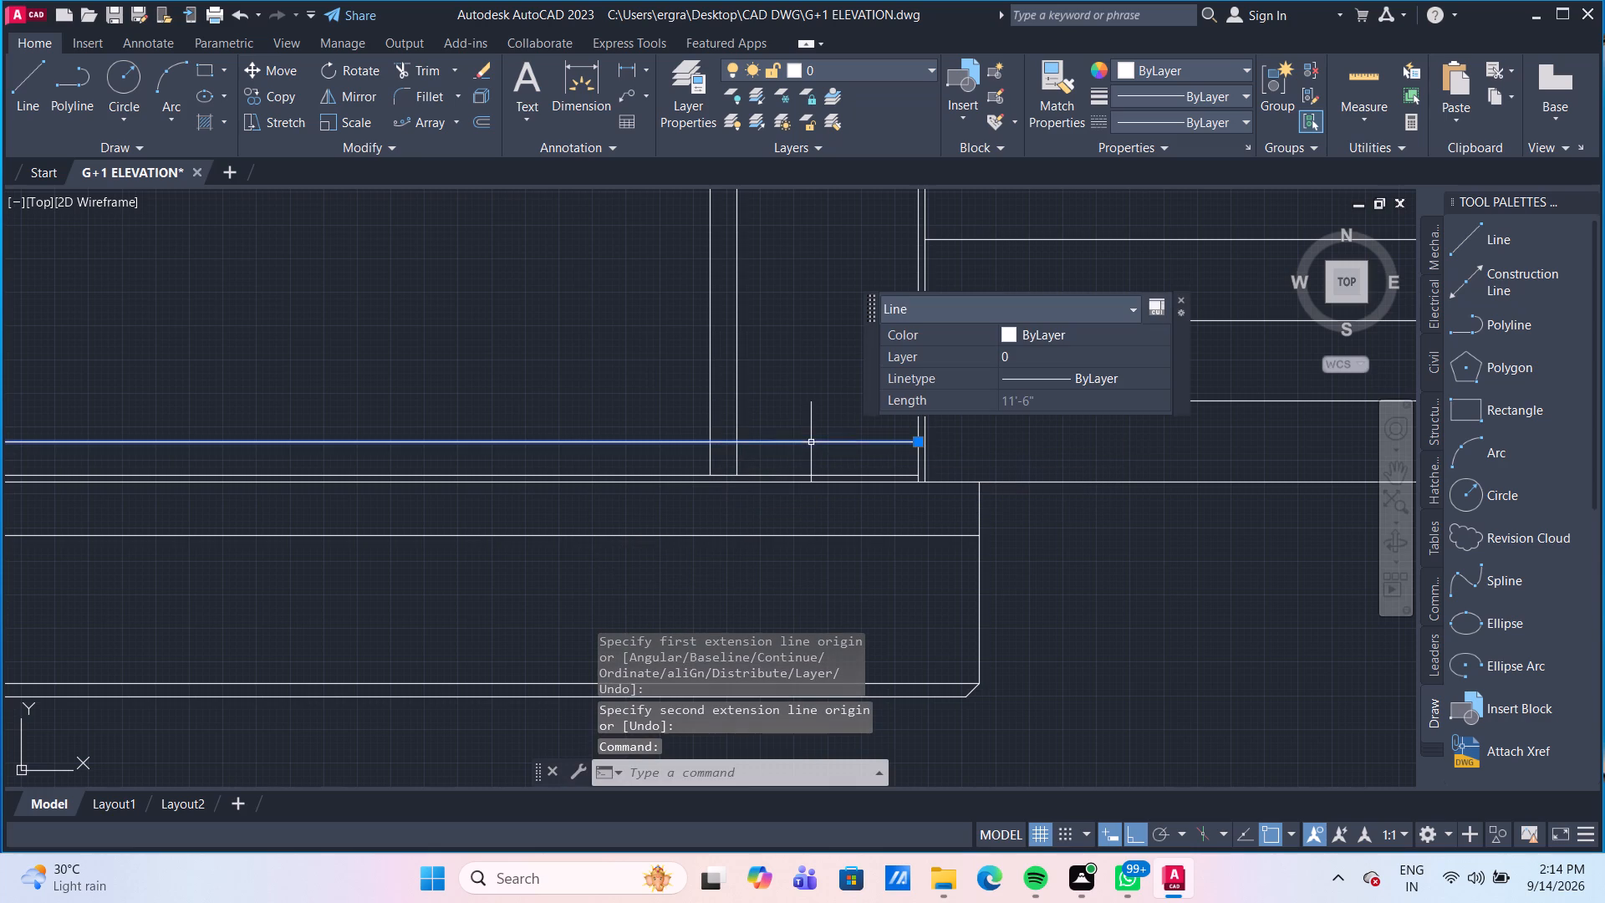
{"action": "key", "text": "m"}
{"action": "key", "text": "Return"}
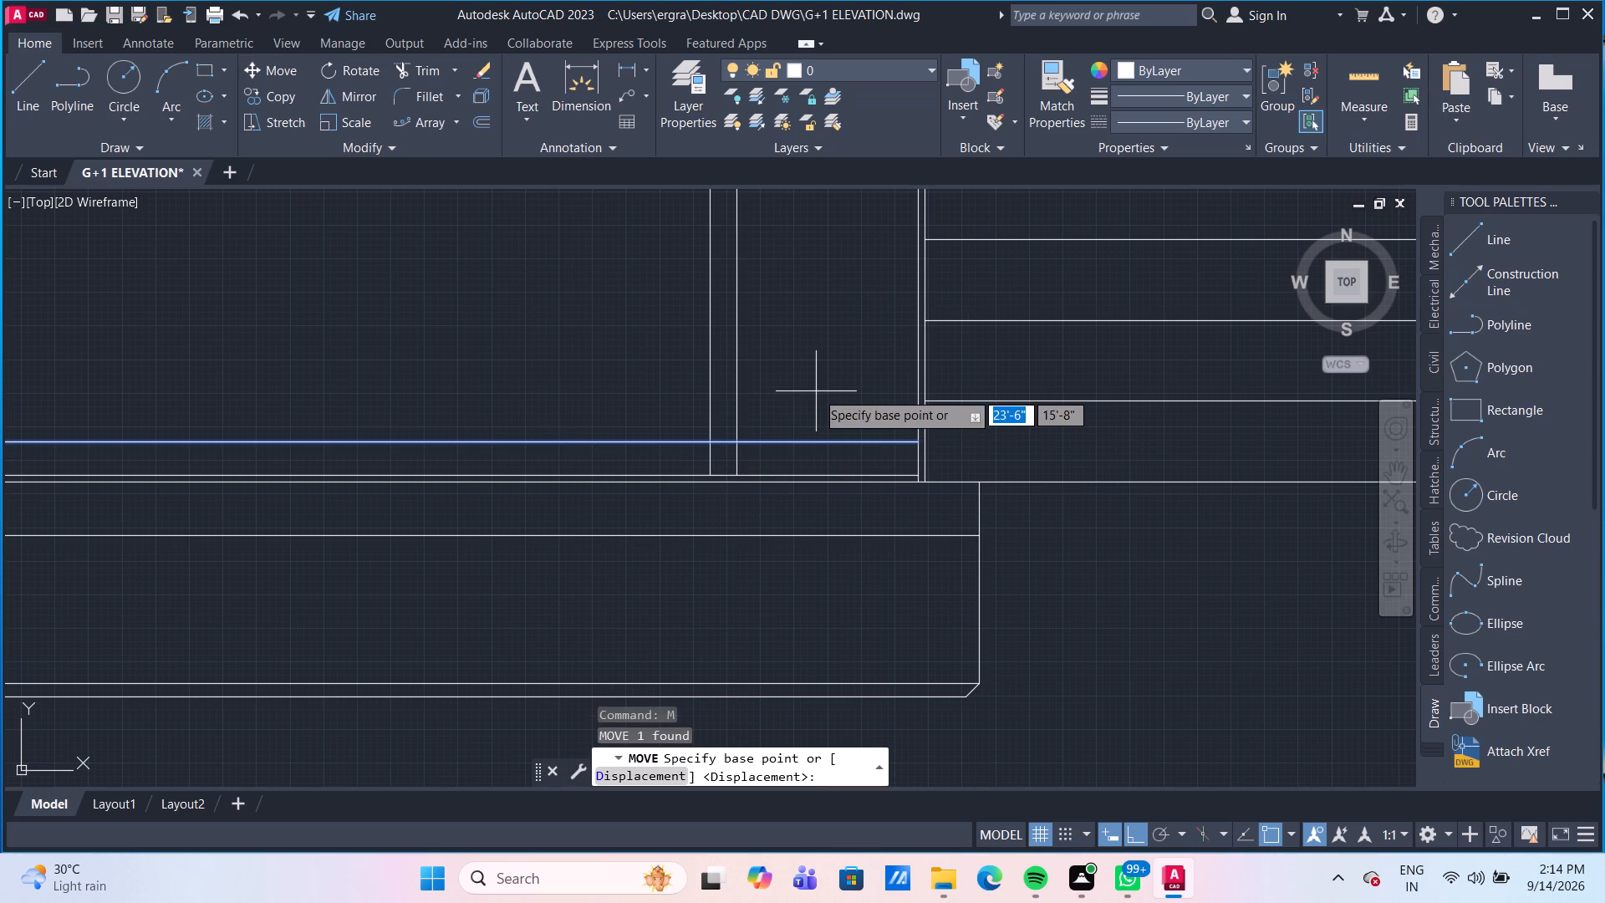
{"action": "left_click", "coordinate": [919, 441]}
{"action": "type", "text": "1\""}
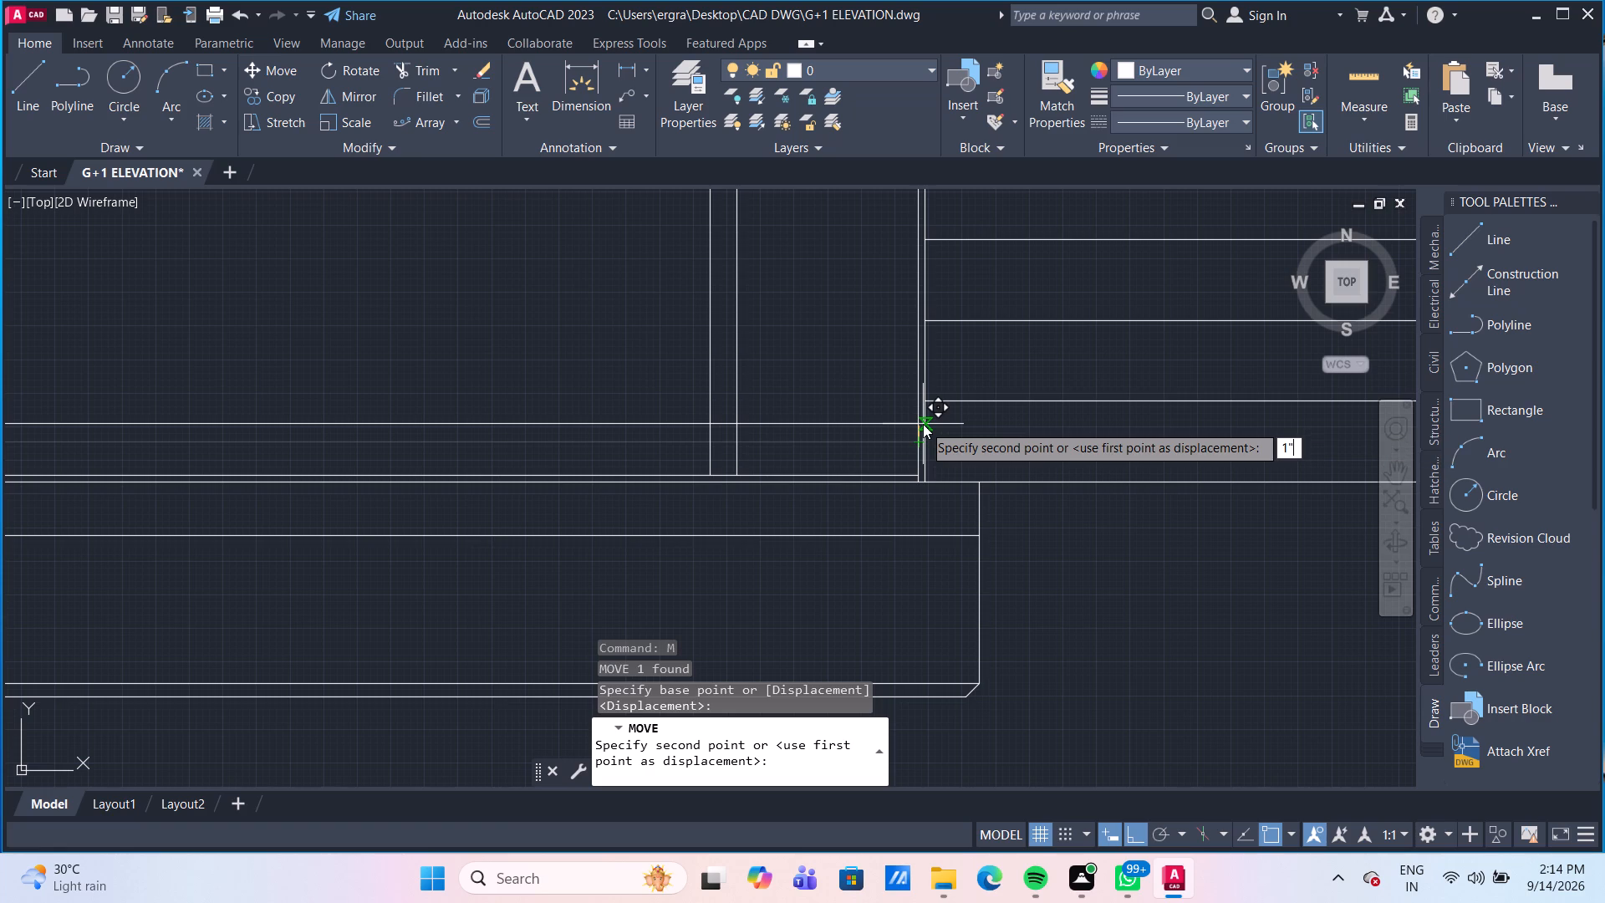
{"action": "key", "text": "Return"}
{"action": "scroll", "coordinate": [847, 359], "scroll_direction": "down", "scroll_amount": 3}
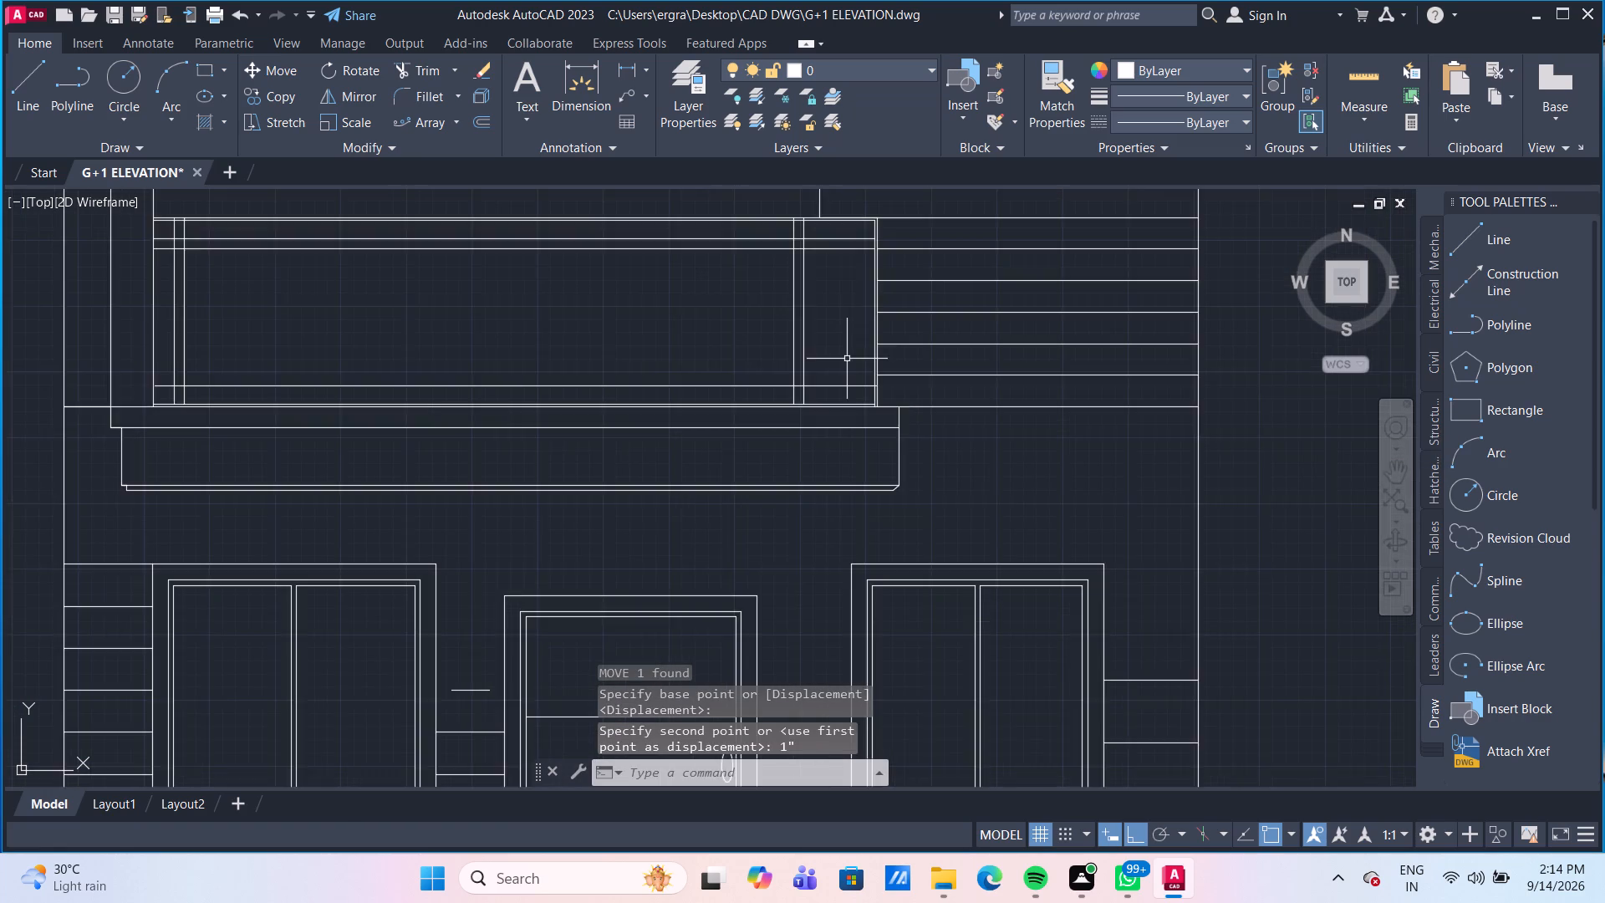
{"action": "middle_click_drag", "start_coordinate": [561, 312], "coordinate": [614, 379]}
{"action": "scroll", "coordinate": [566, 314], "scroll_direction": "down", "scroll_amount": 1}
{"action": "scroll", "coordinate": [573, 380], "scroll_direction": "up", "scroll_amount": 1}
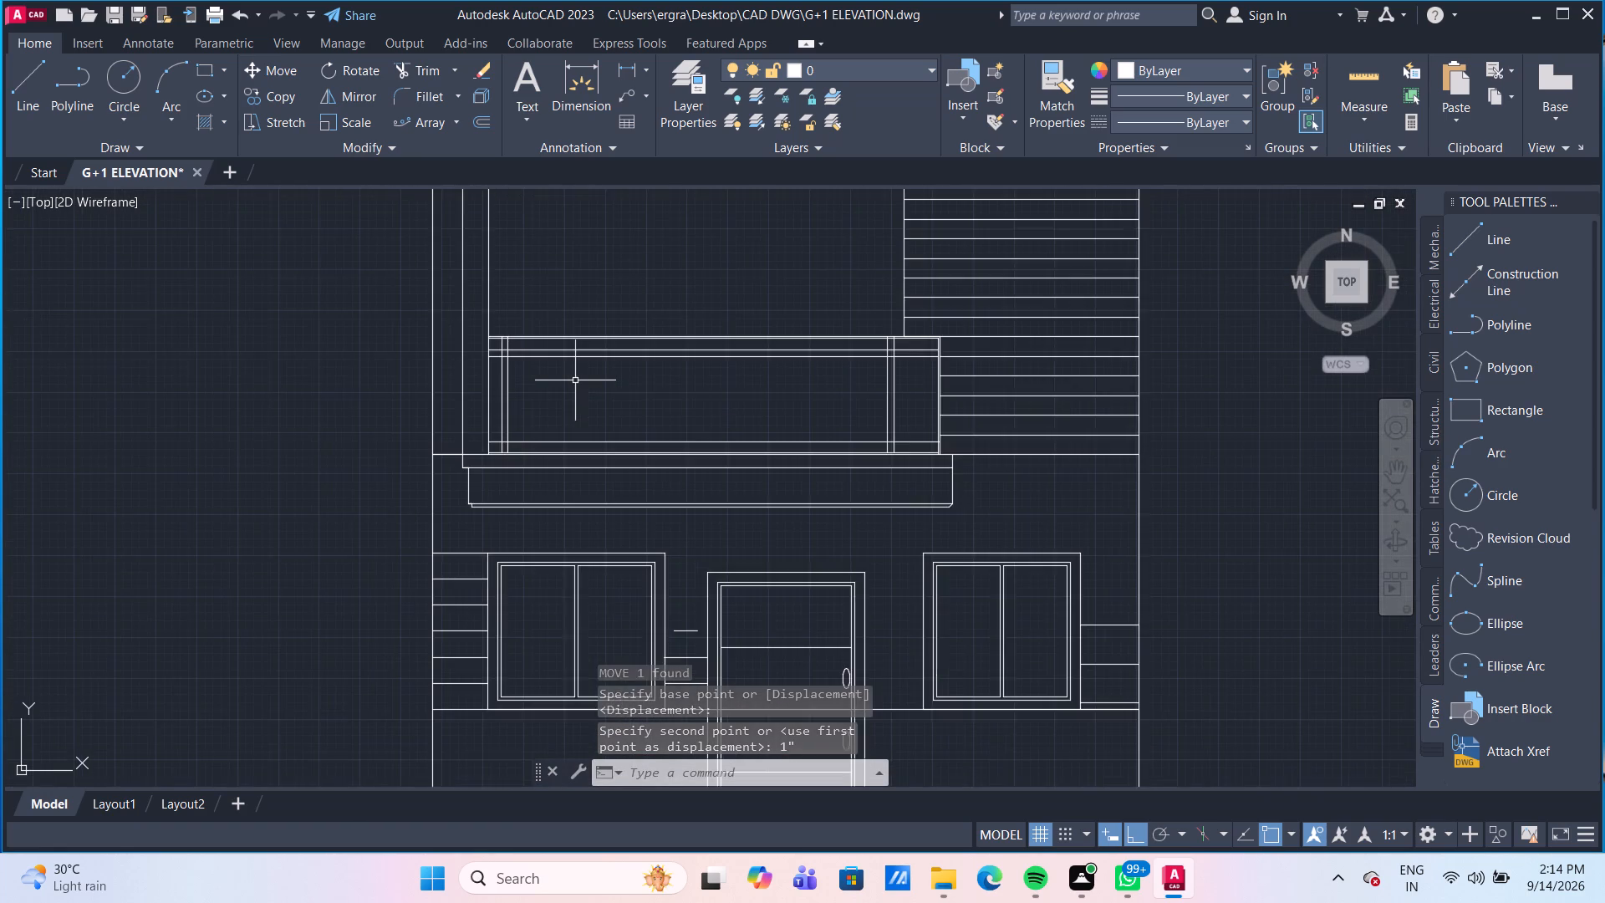
Dimension the clear width between the inner lines of the balcony railing's left and right posts.
{"action": "scroll", "coordinate": [575, 380], "scroll_direction": "up", "scroll_amount": 1}
{"action": "middle_click_drag", "start_coordinate": [581, 379], "coordinate": [648, 381]}
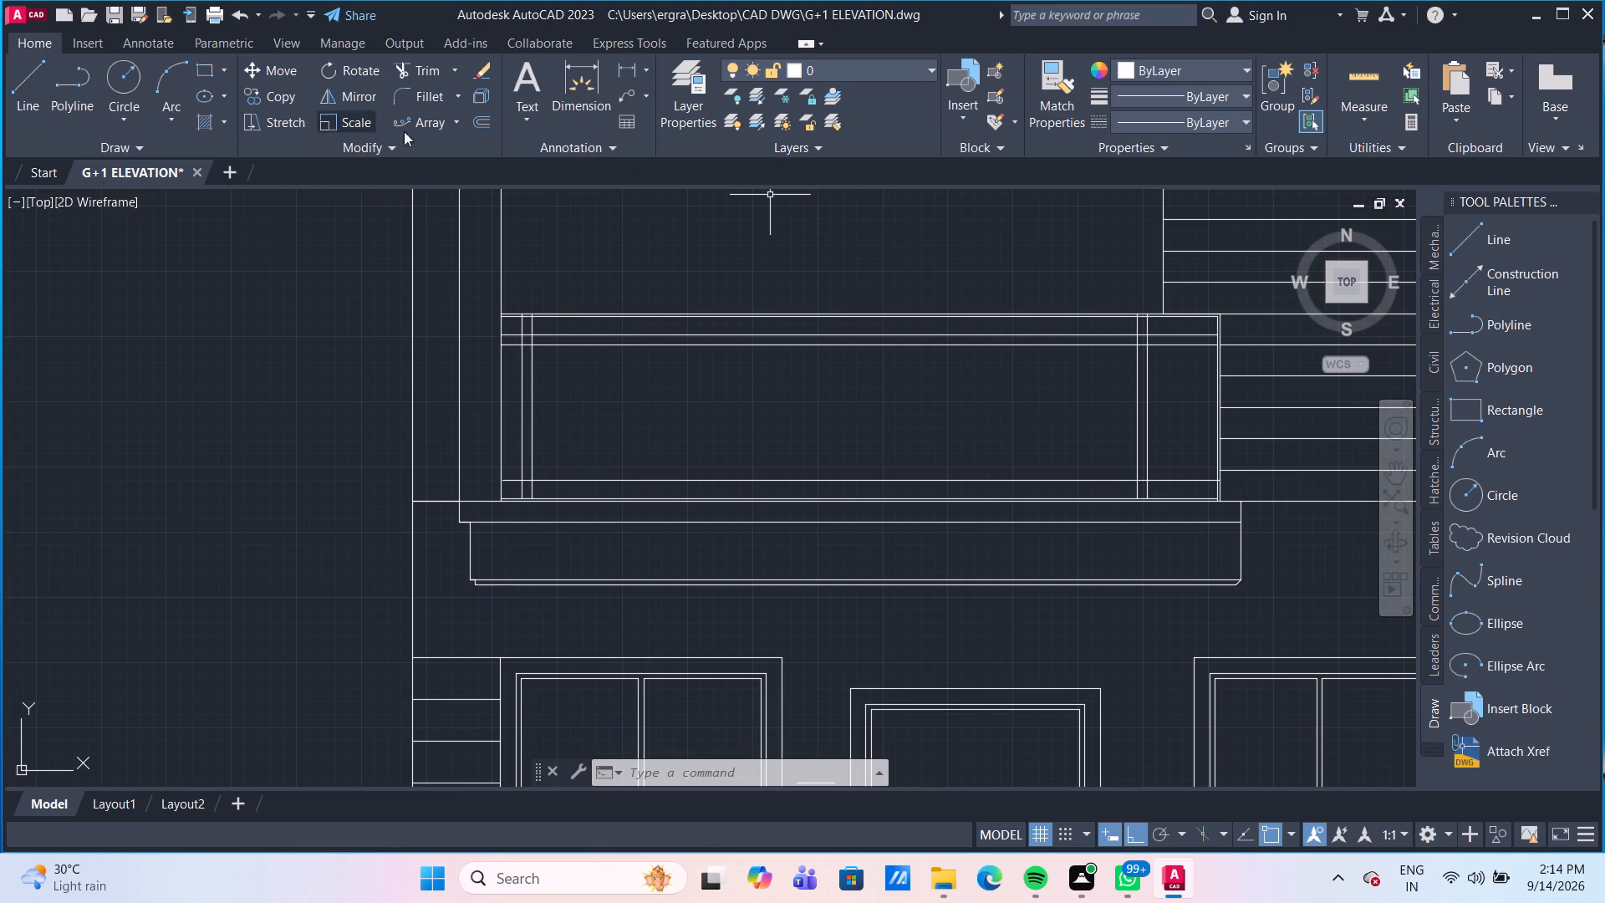
{"action": "left_click", "coordinate": [589, 84]}
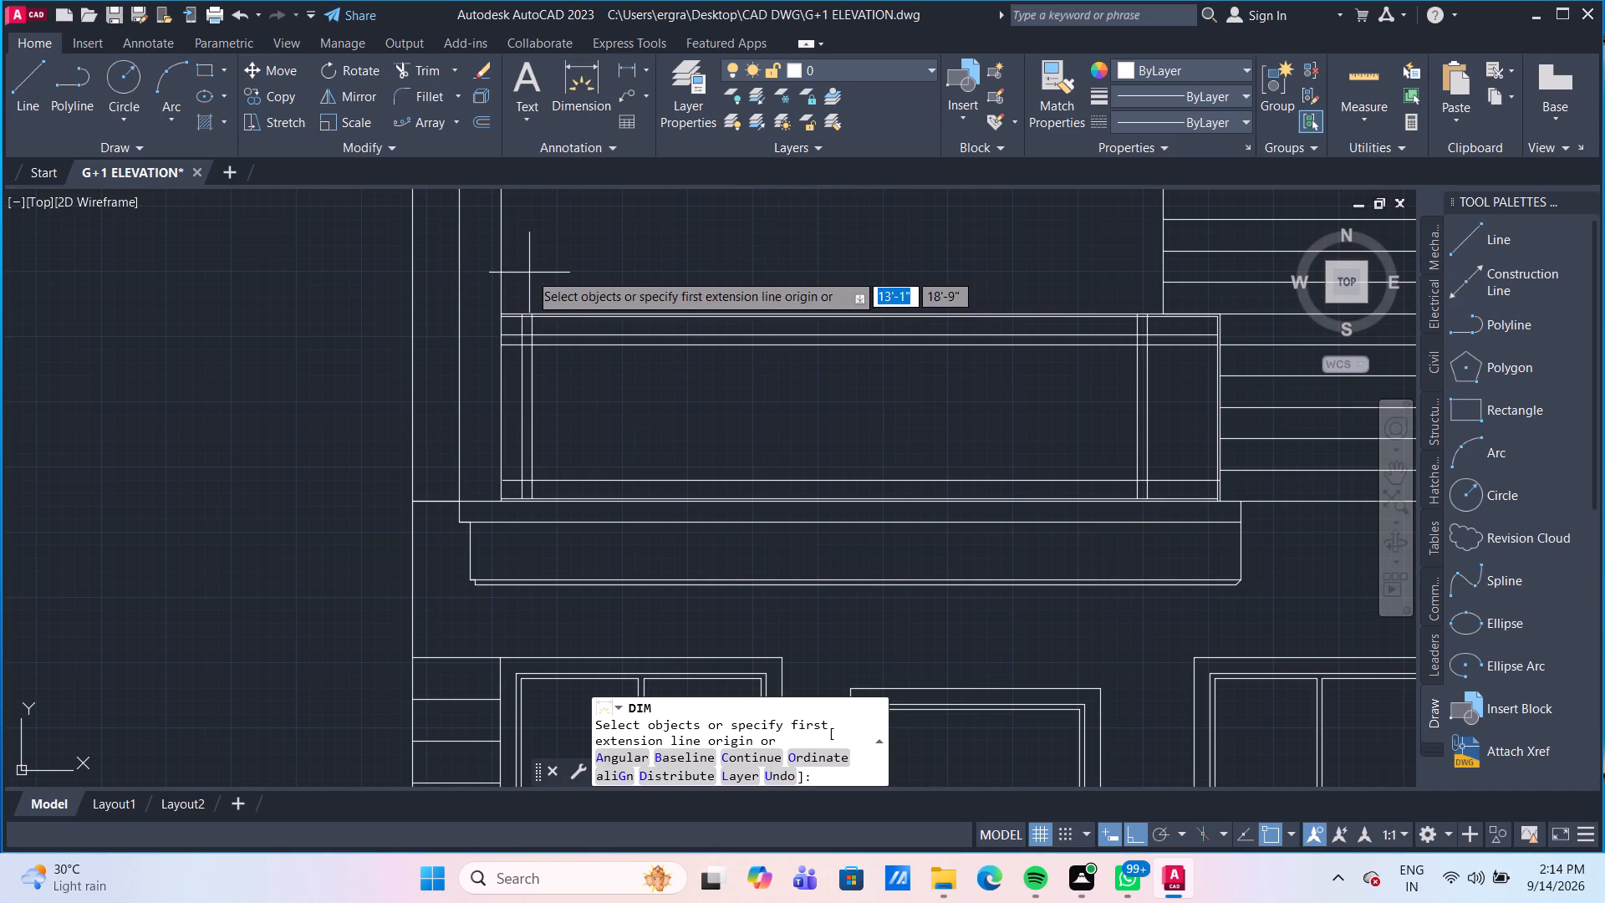
{"action": "left_click", "coordinate": [534, 348]}
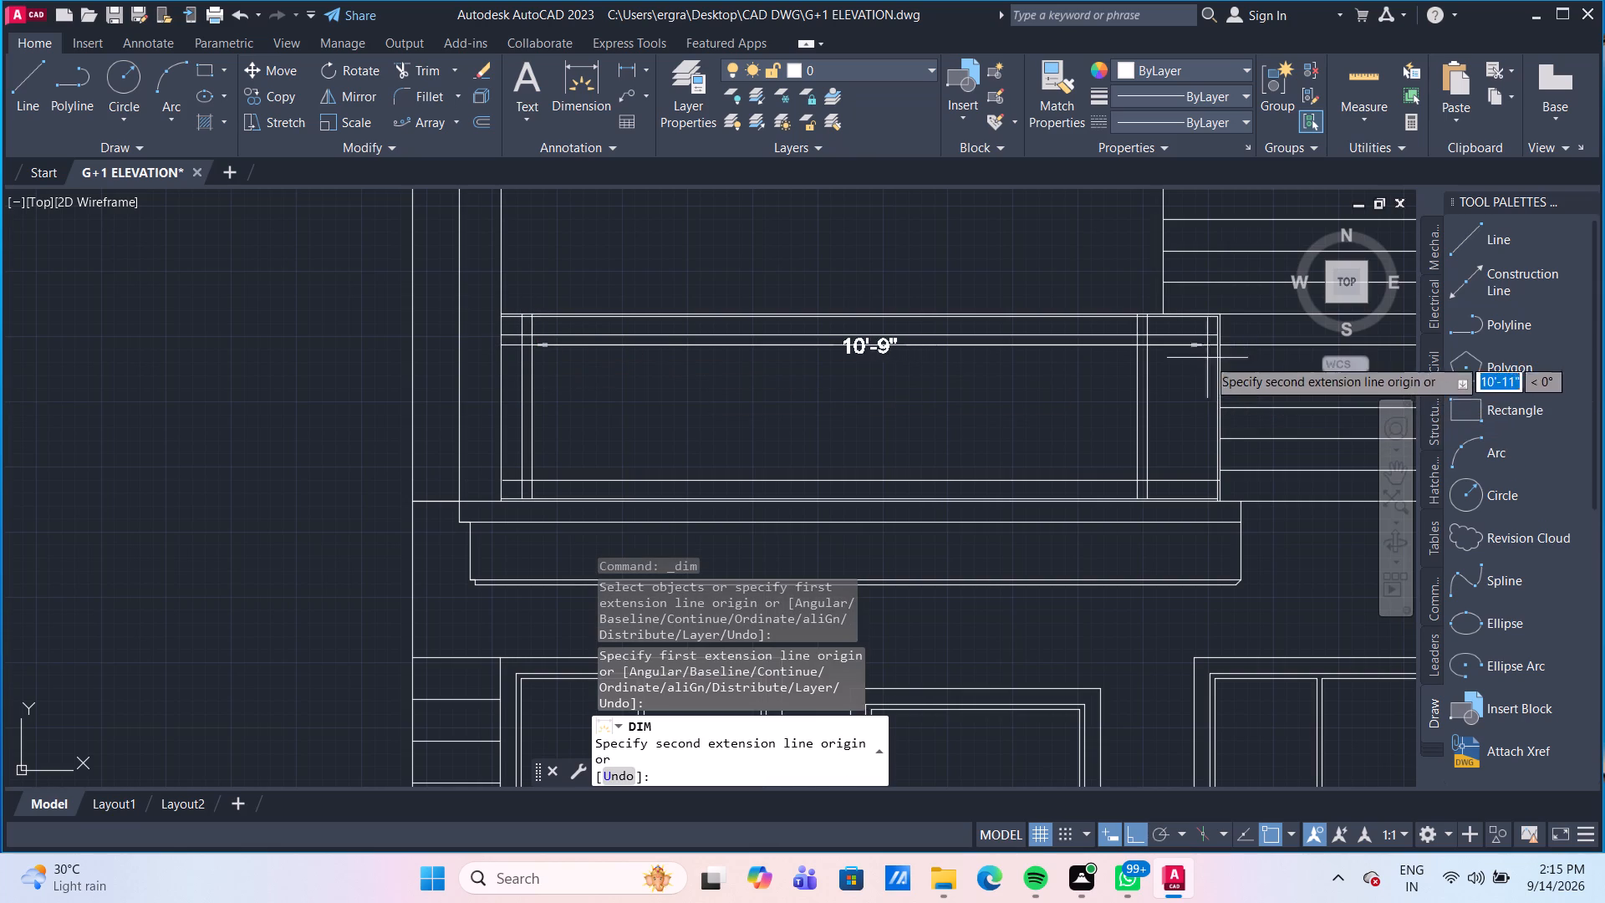
{"action": "left_click", "coordinate": [1141, 348]}
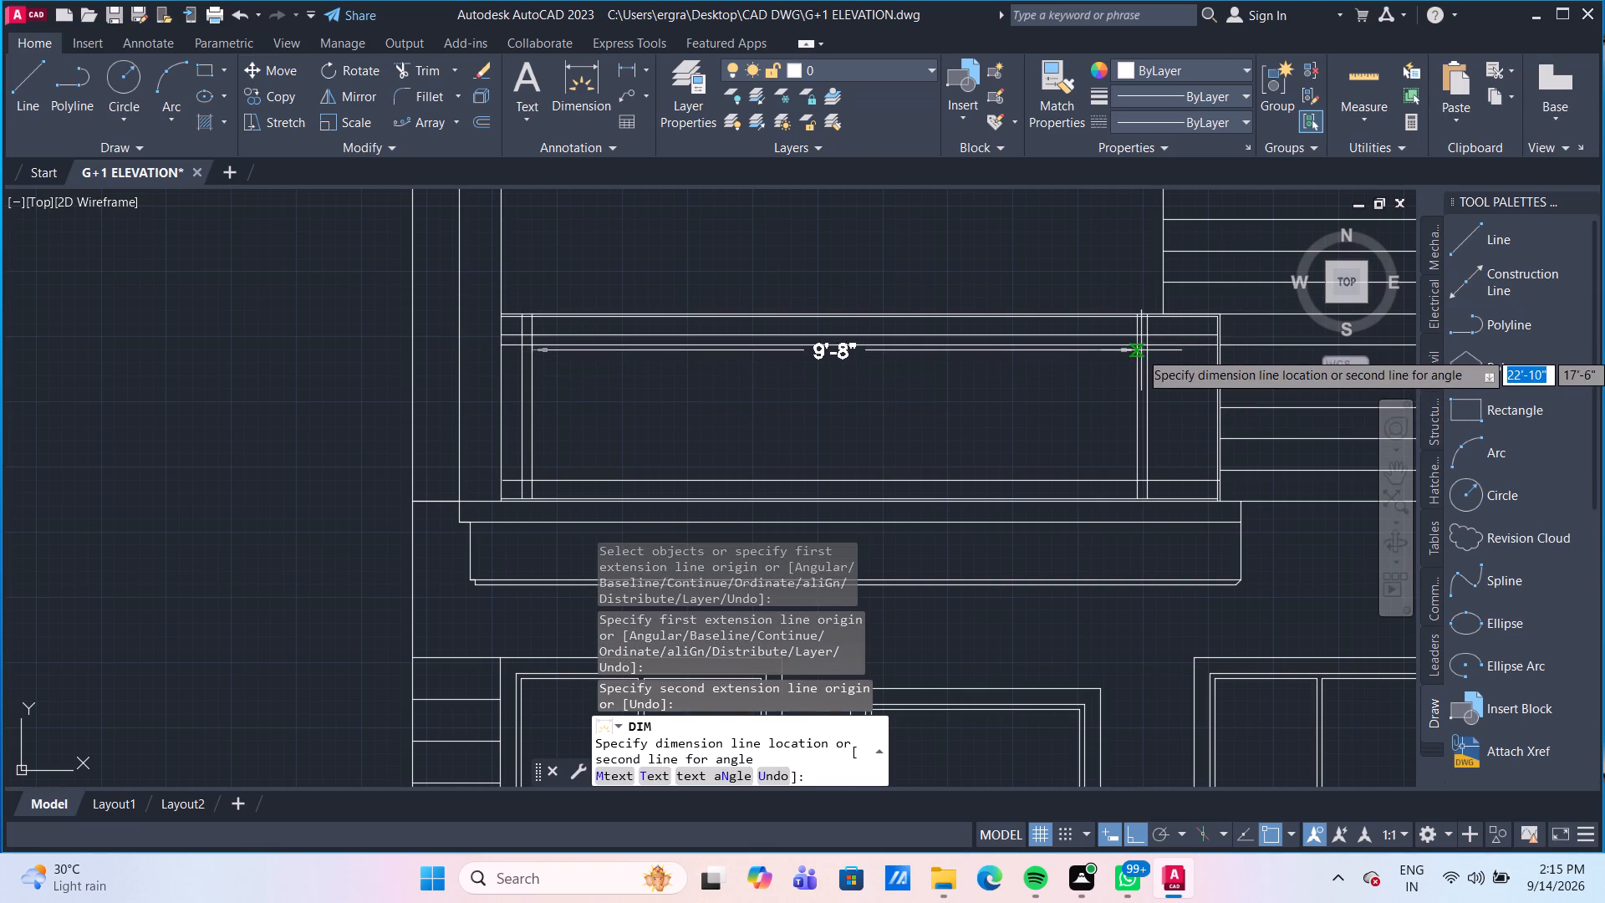
{"action": "left_click", "coordinate": [1141, 371]}
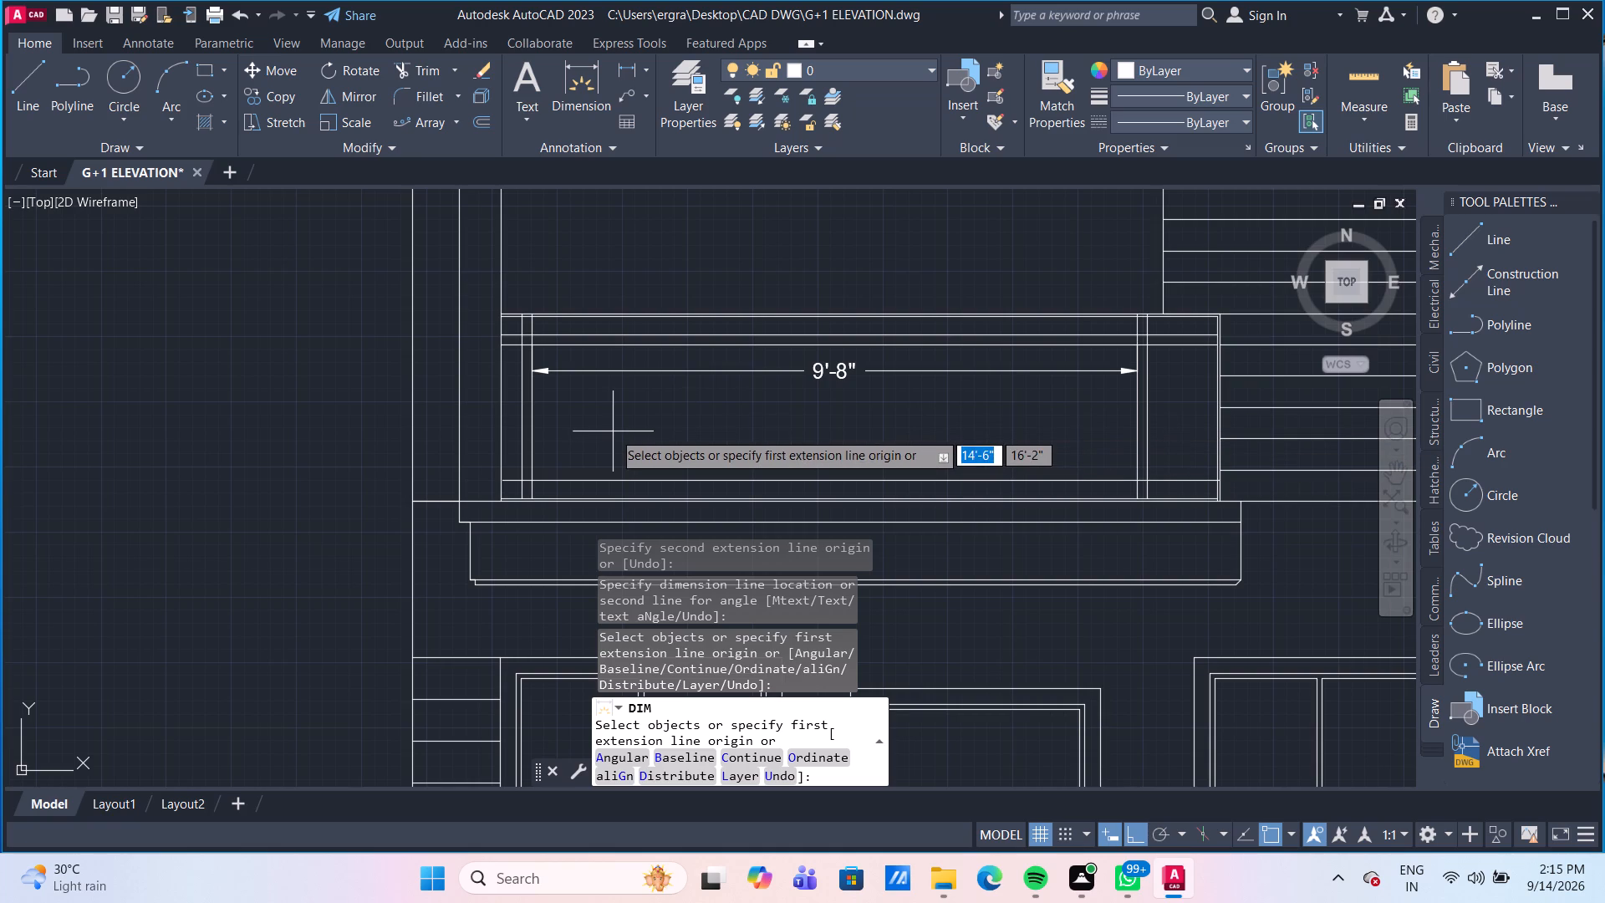
{"action": "key", "text": "Escape"}
Move both lines of the railing's left post 1" to the right, towards the middle of the railing.
{"action": "scroll", "coordinate": [530, 406], "scroll_direction": "up", "scroll_amount": 2}
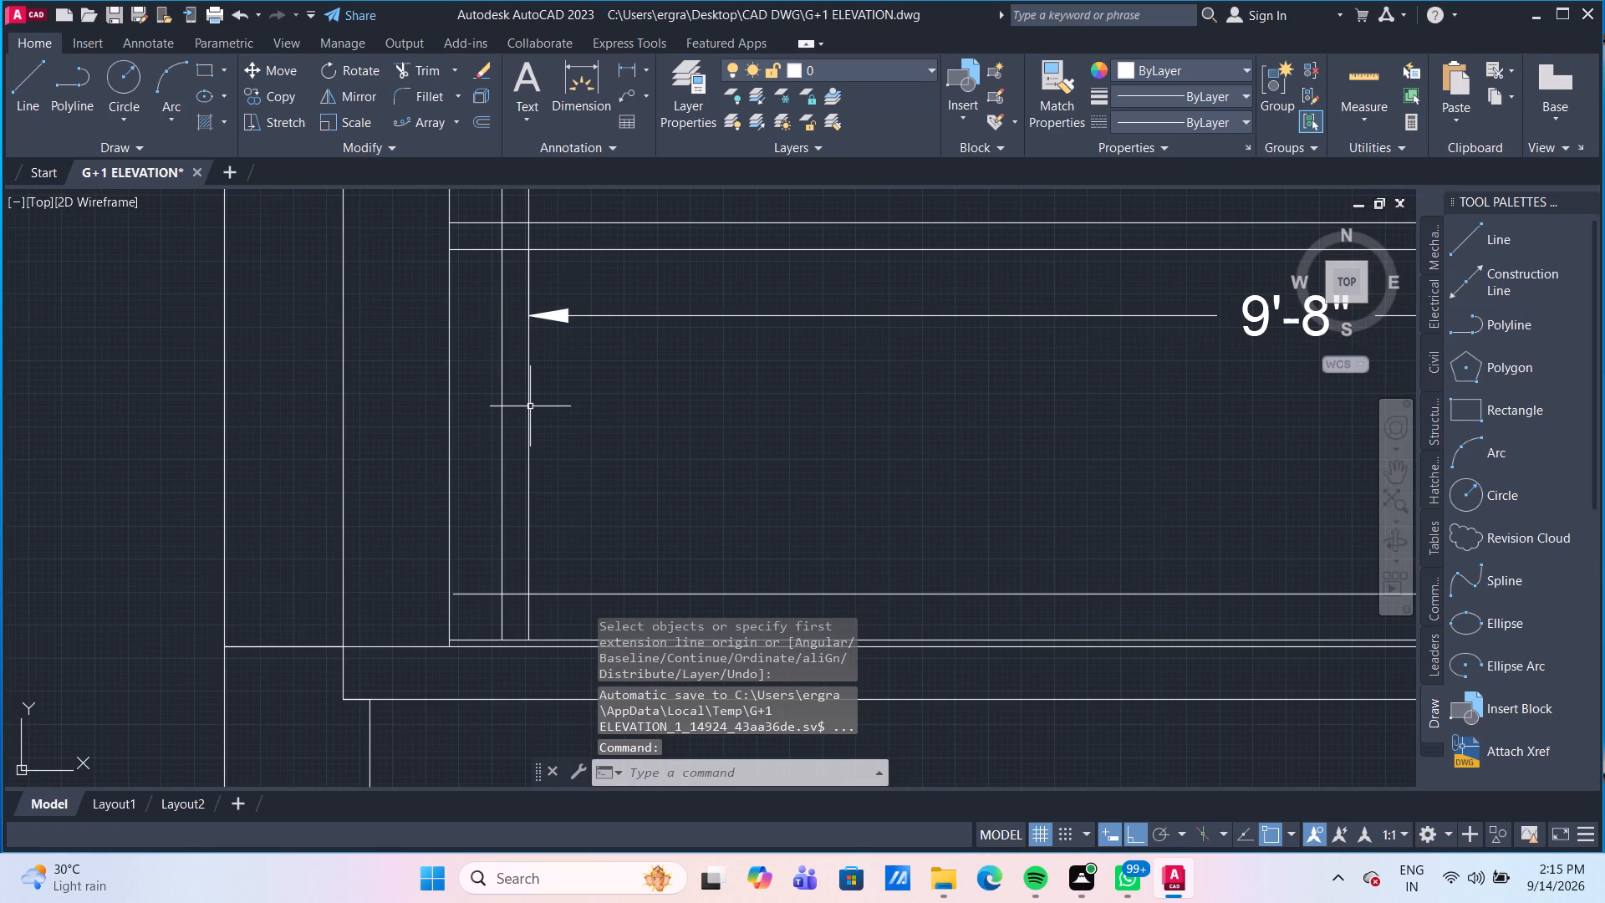
{"action": "scroll", "coordinate": [530, 406], "scroll_direction": "down", "scroll_amount": 1}
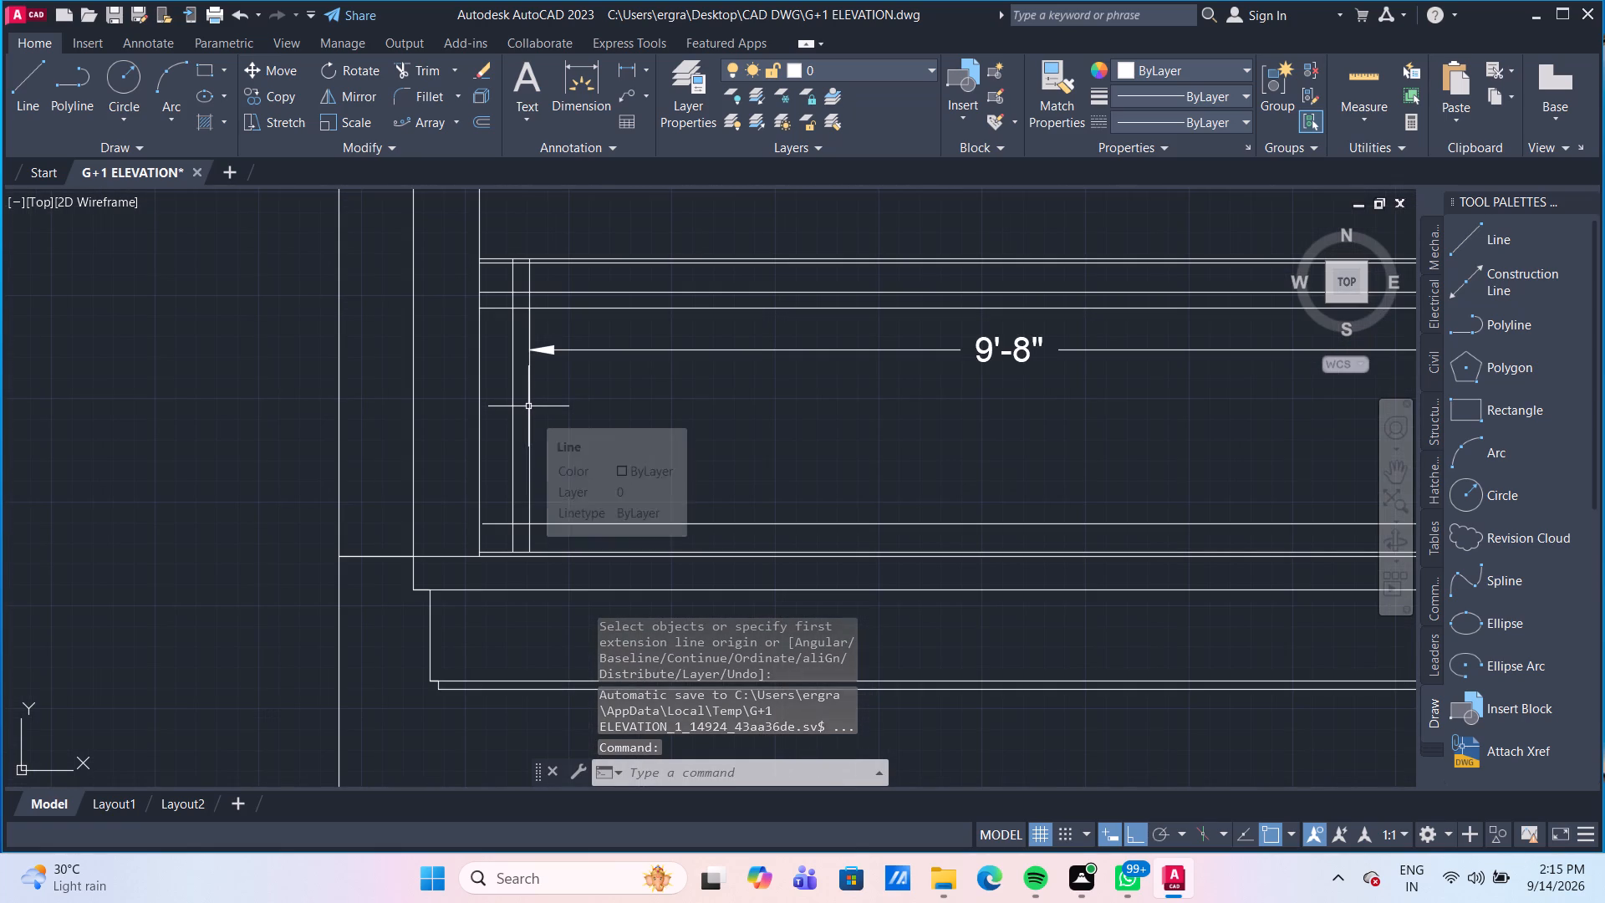
{"action": "left_click", "coordinate": [528, 406]}
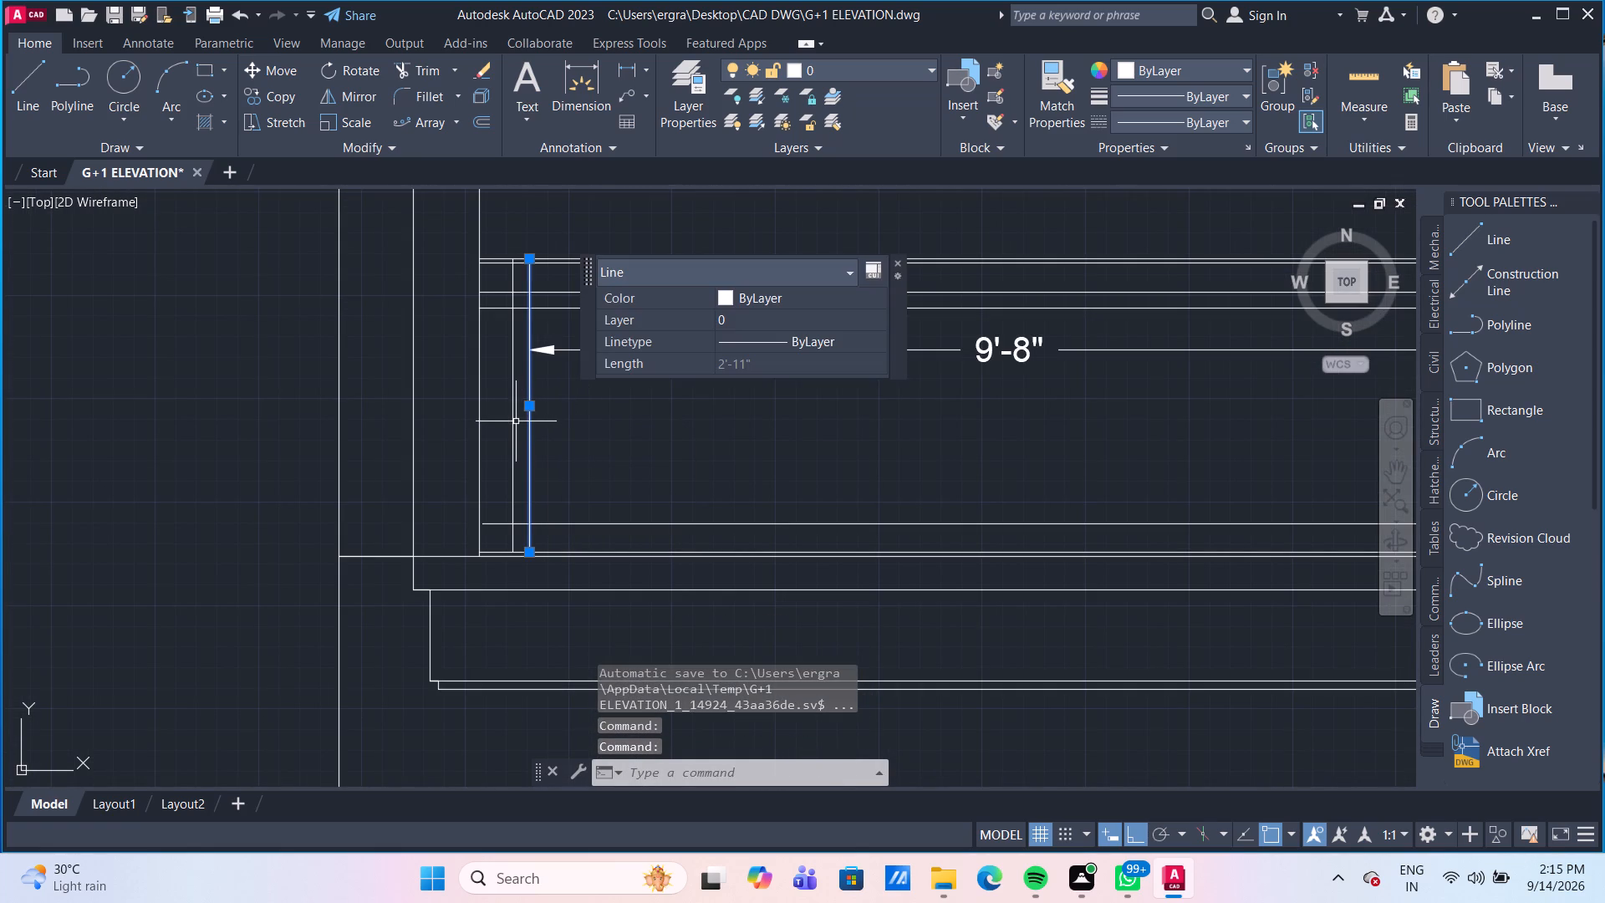
{"action": "left_click", "coordinate": [512, 420]}
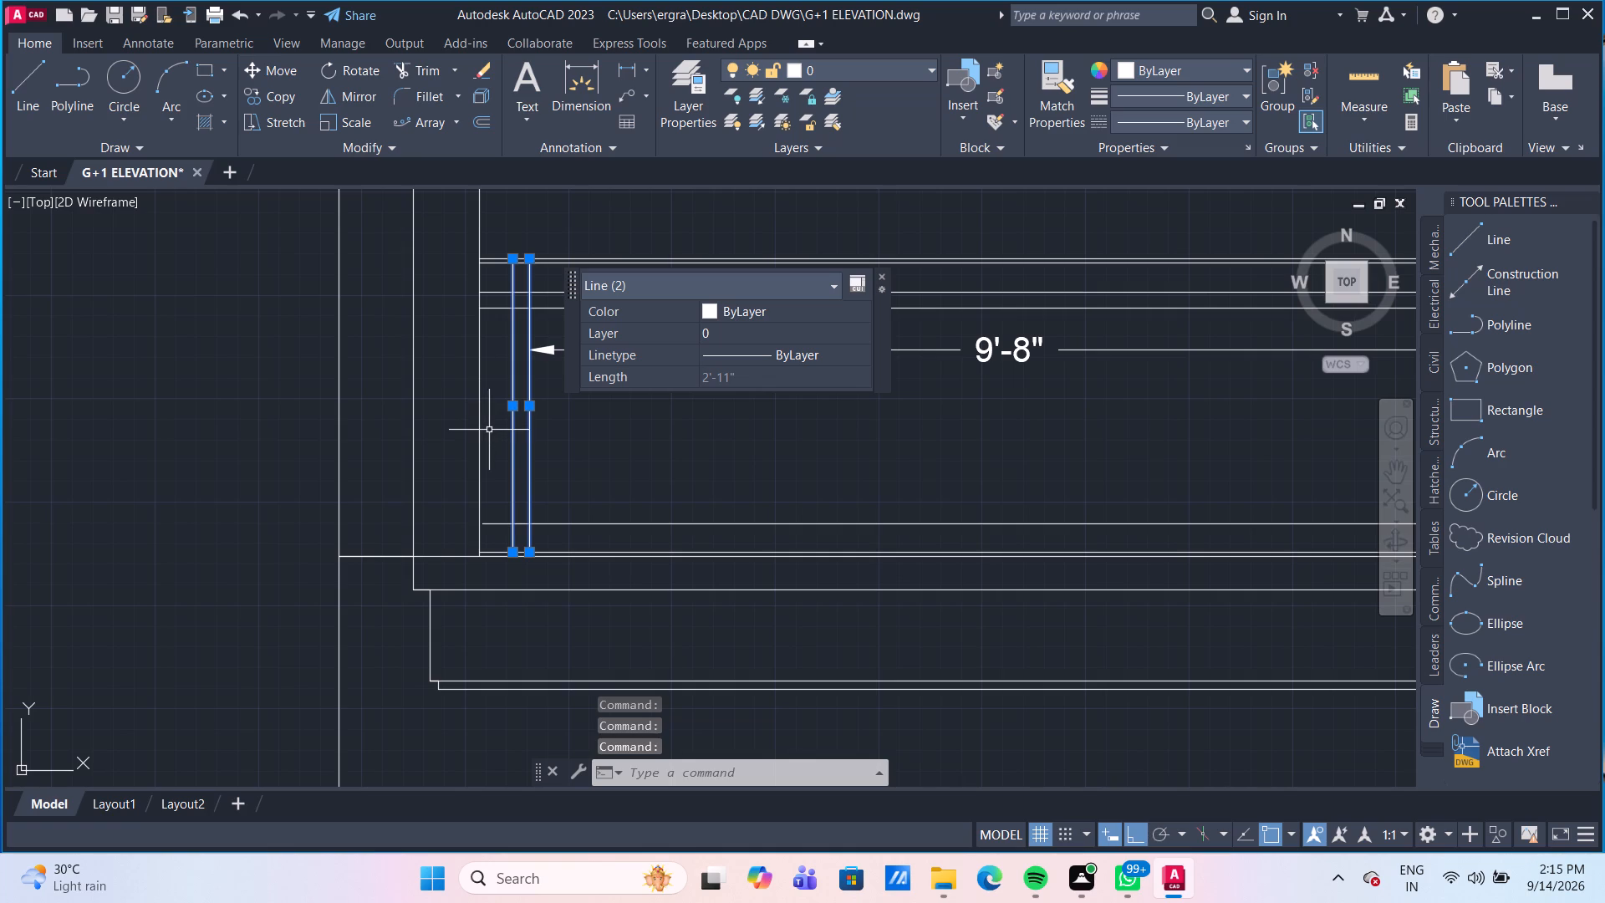
{"action": "key", "text": "m"}
{"action": "key", "text": "Return"}
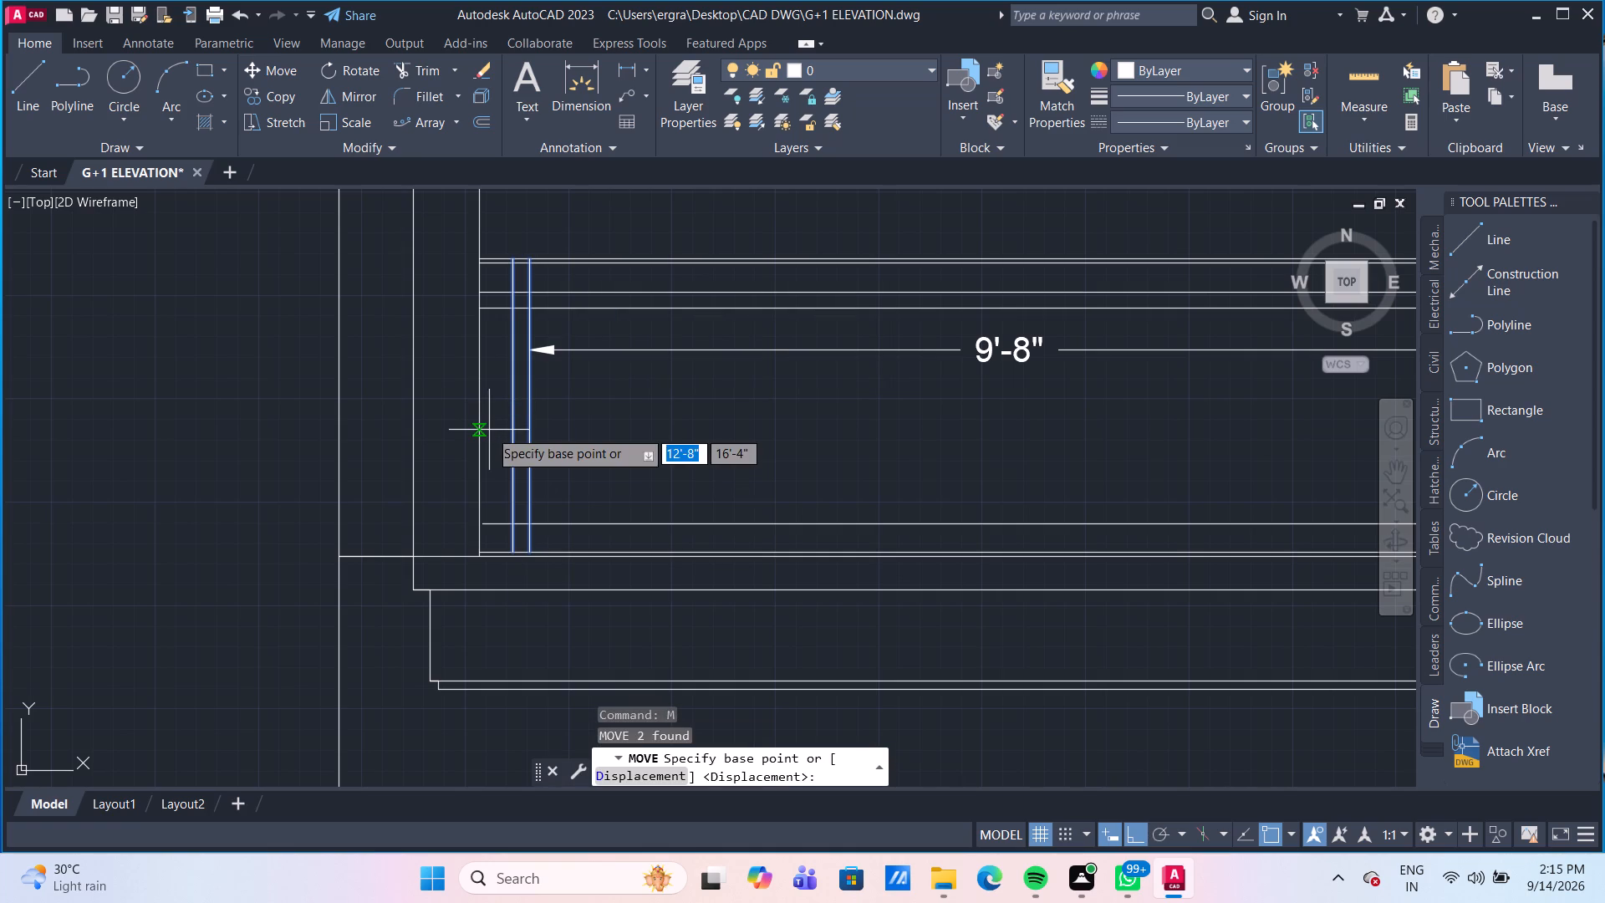
{"action": "scroll", "coordinate": [544, 544], "scroll_direction": "up", "scroll_amount": 3}
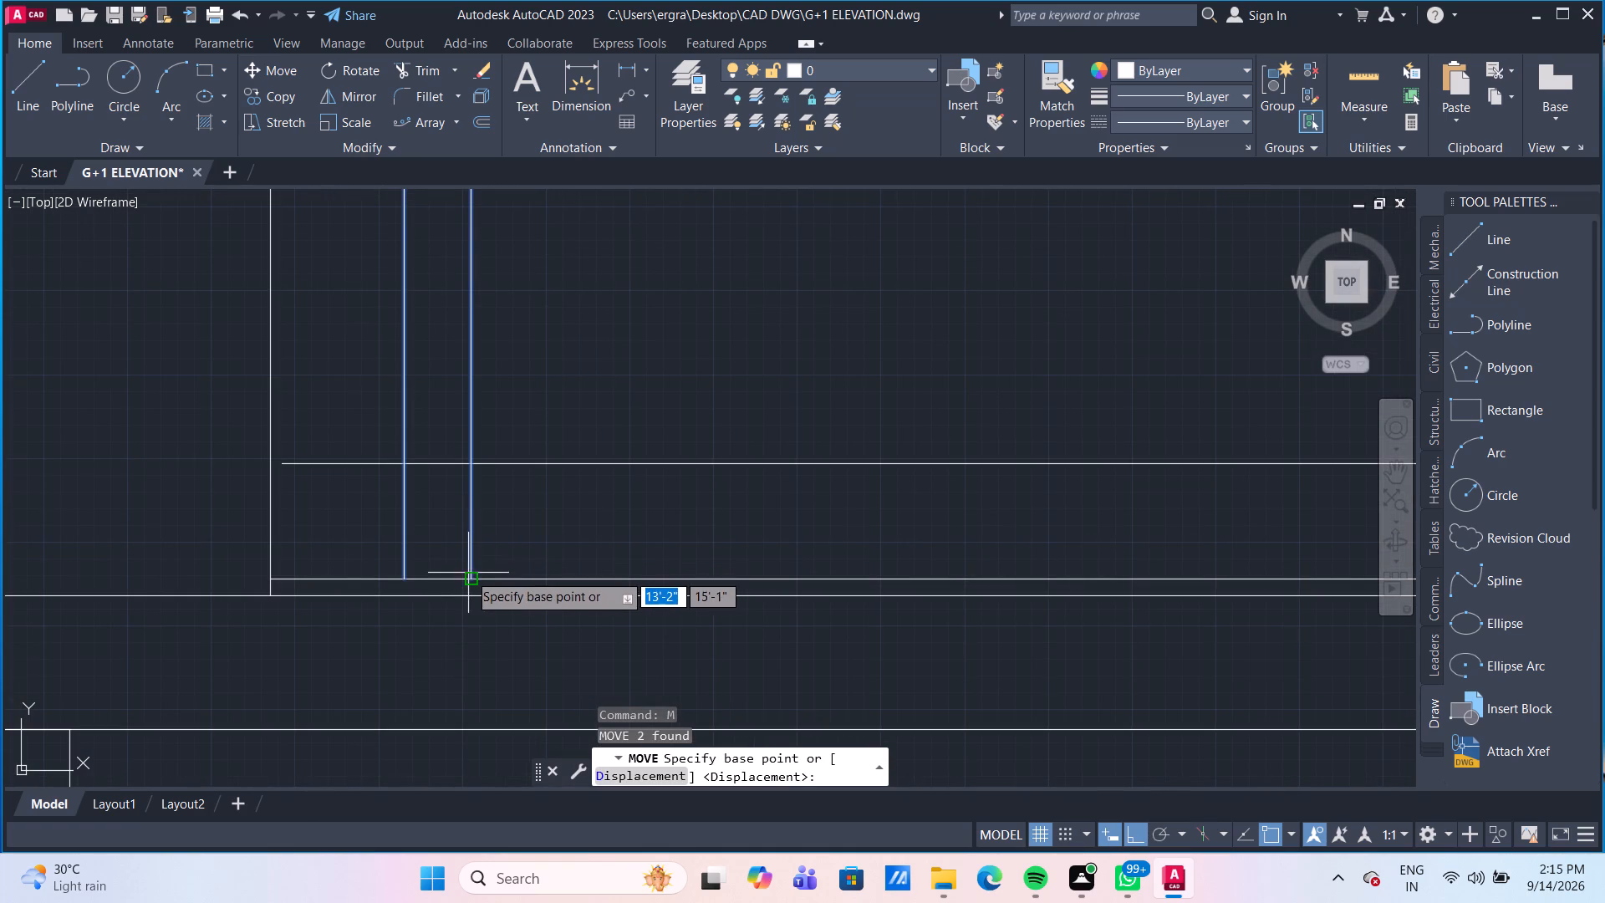
{"action": "left_click", "coordinate": [471, 578]}
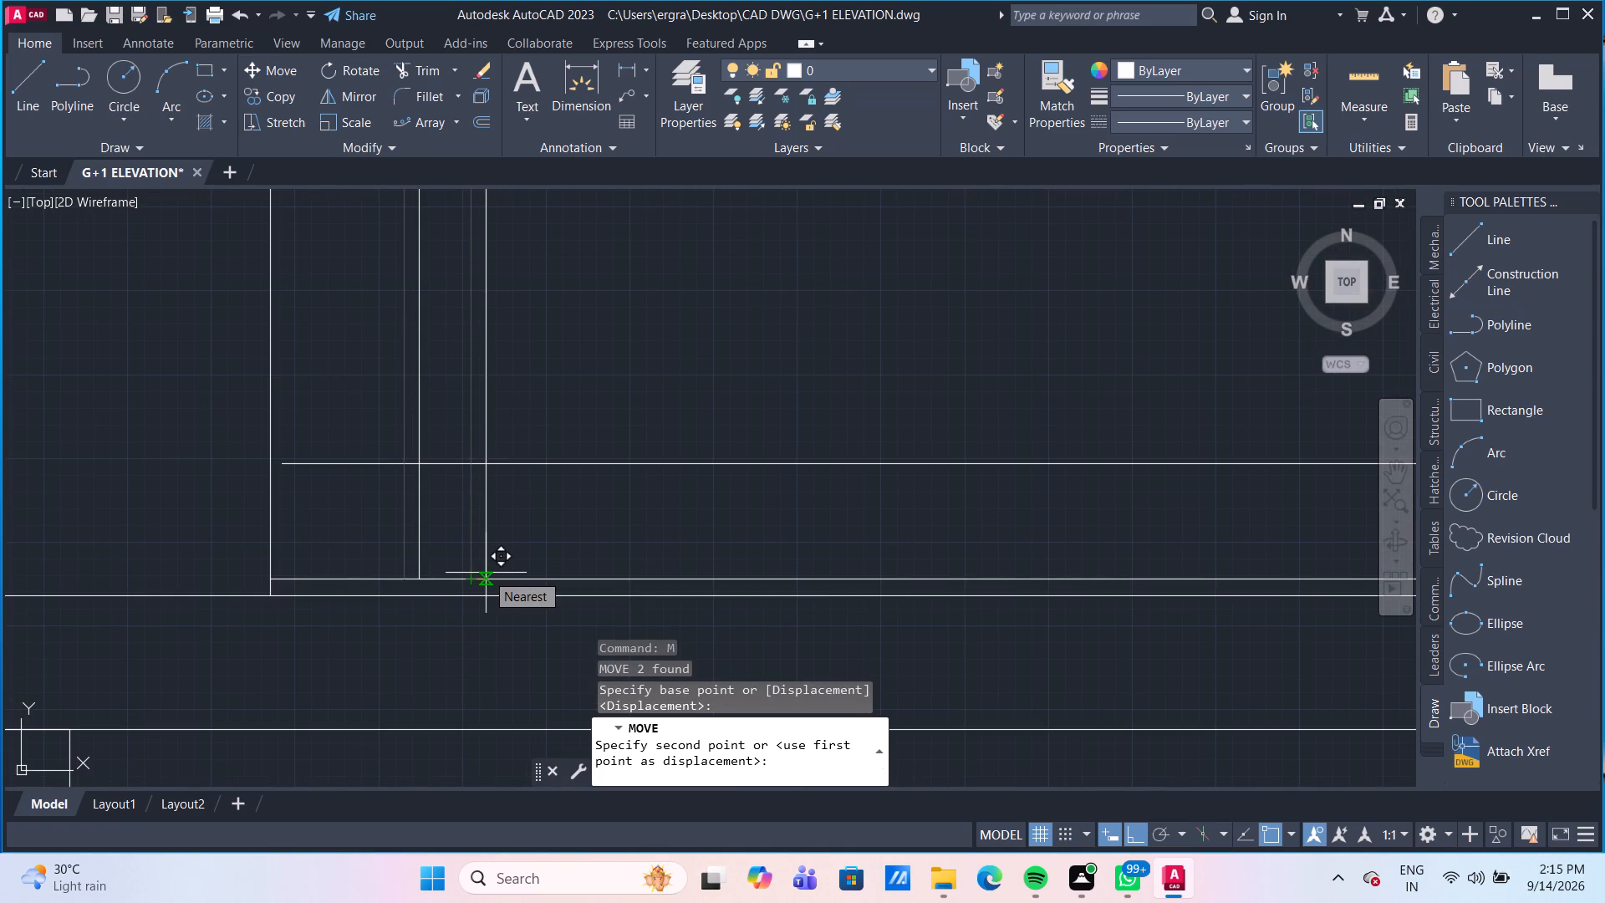
{"action": "type", "text": "1\""}
{"action": "key", "text": "Return"}
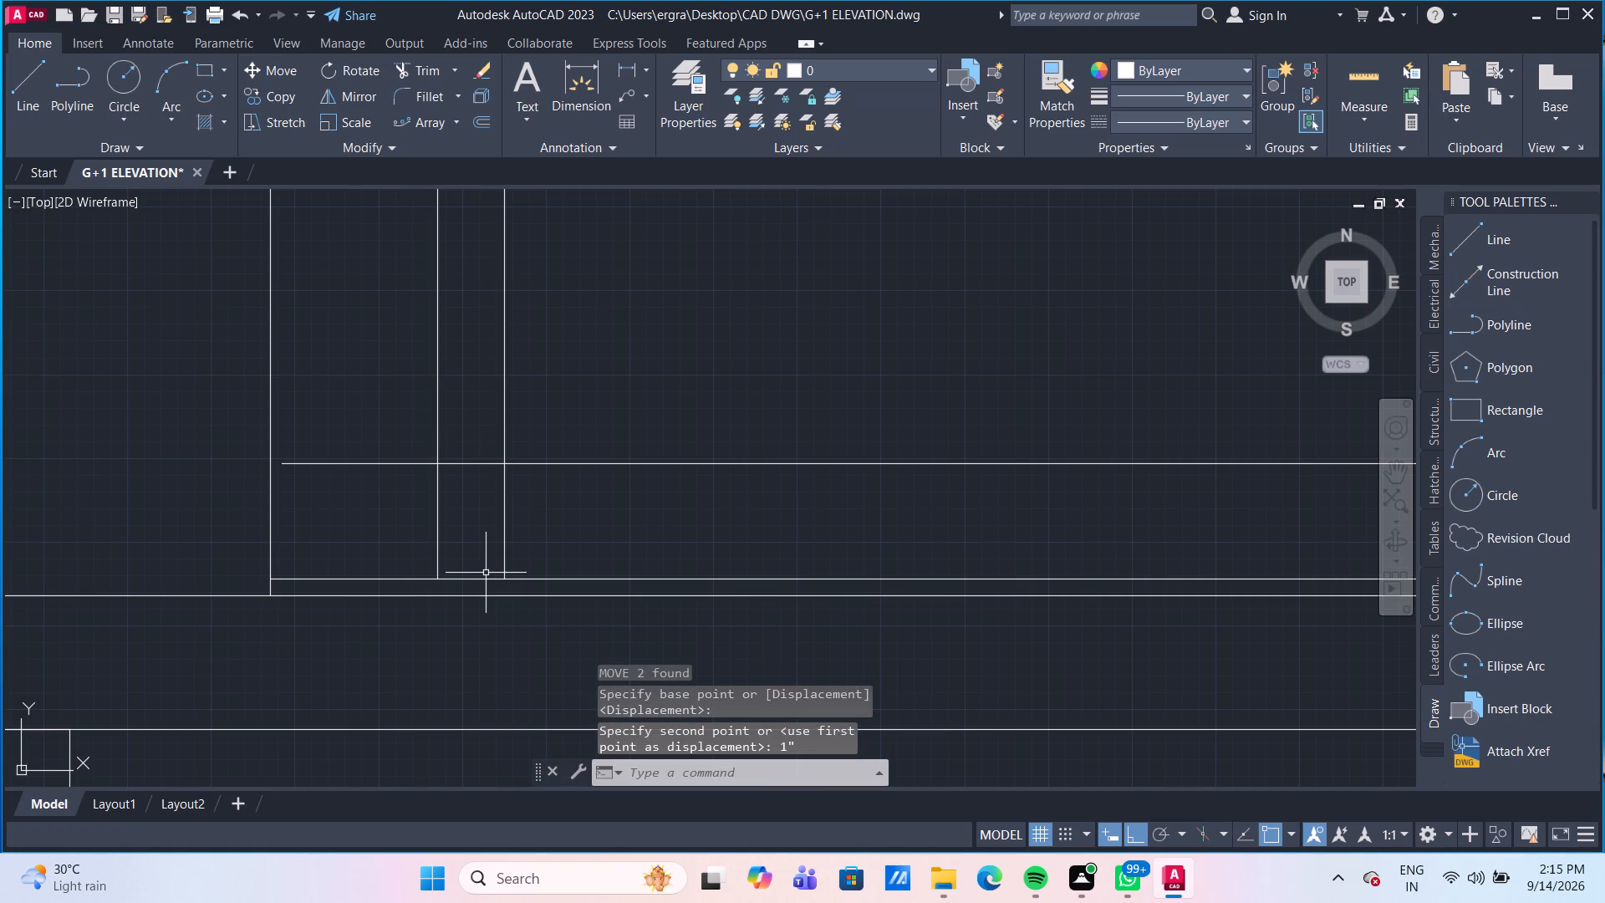
Extend the railing's lower rail line to the left edge line of the railing.
{"action": "scroll", "coordinate": [240, 474], "scroll_direction": "down", "scroll_amount": 1}
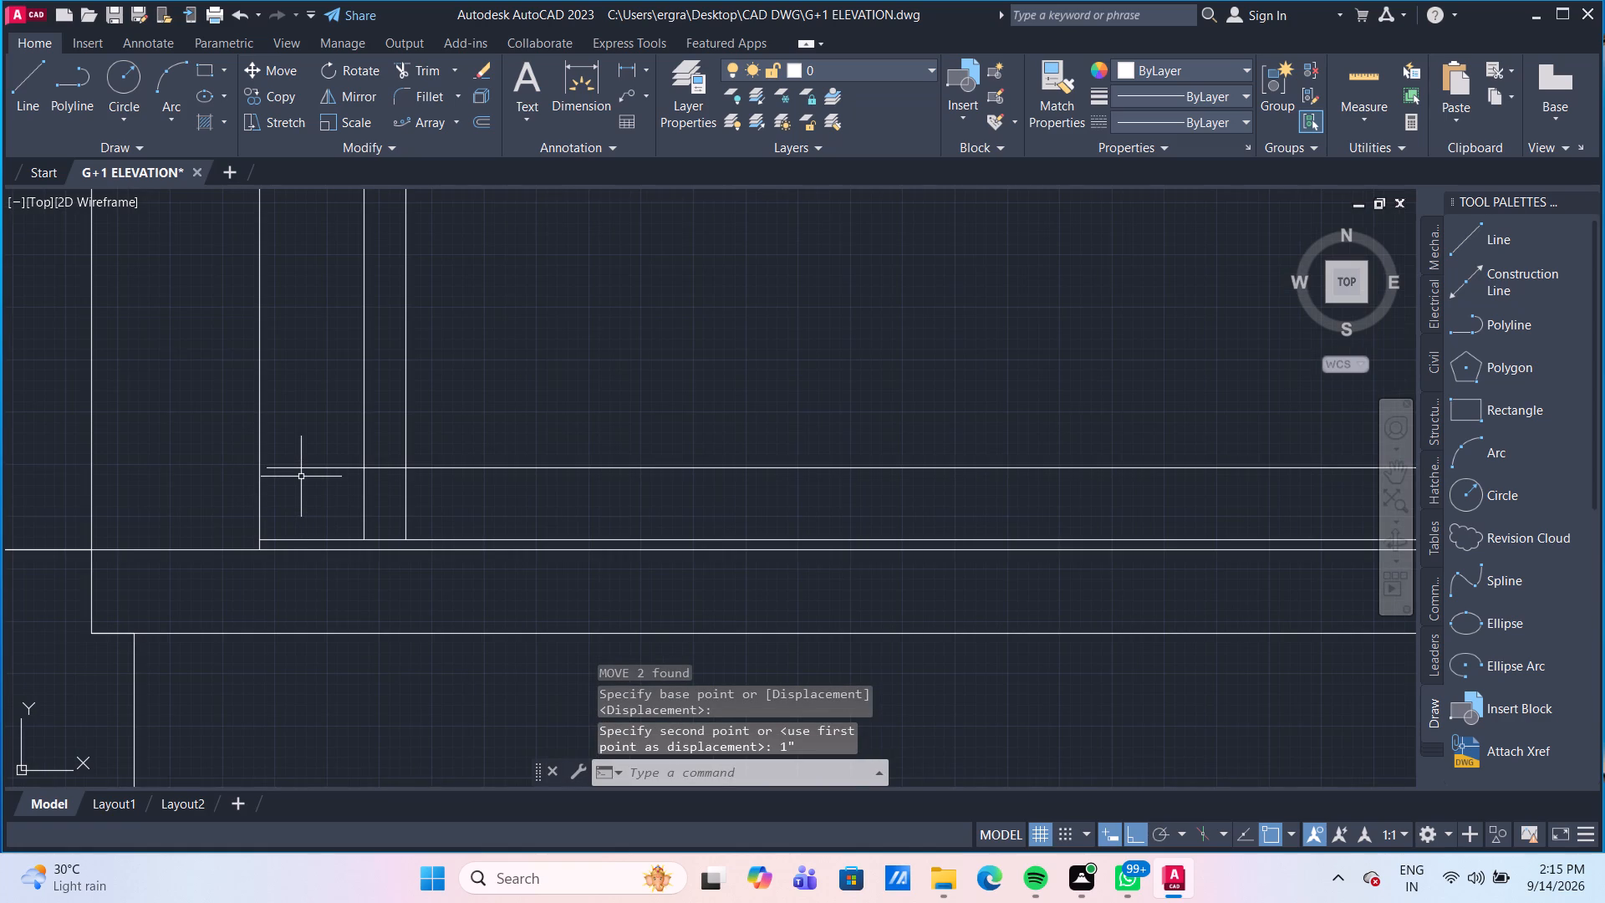
{"action": "type", "text": "EX"}
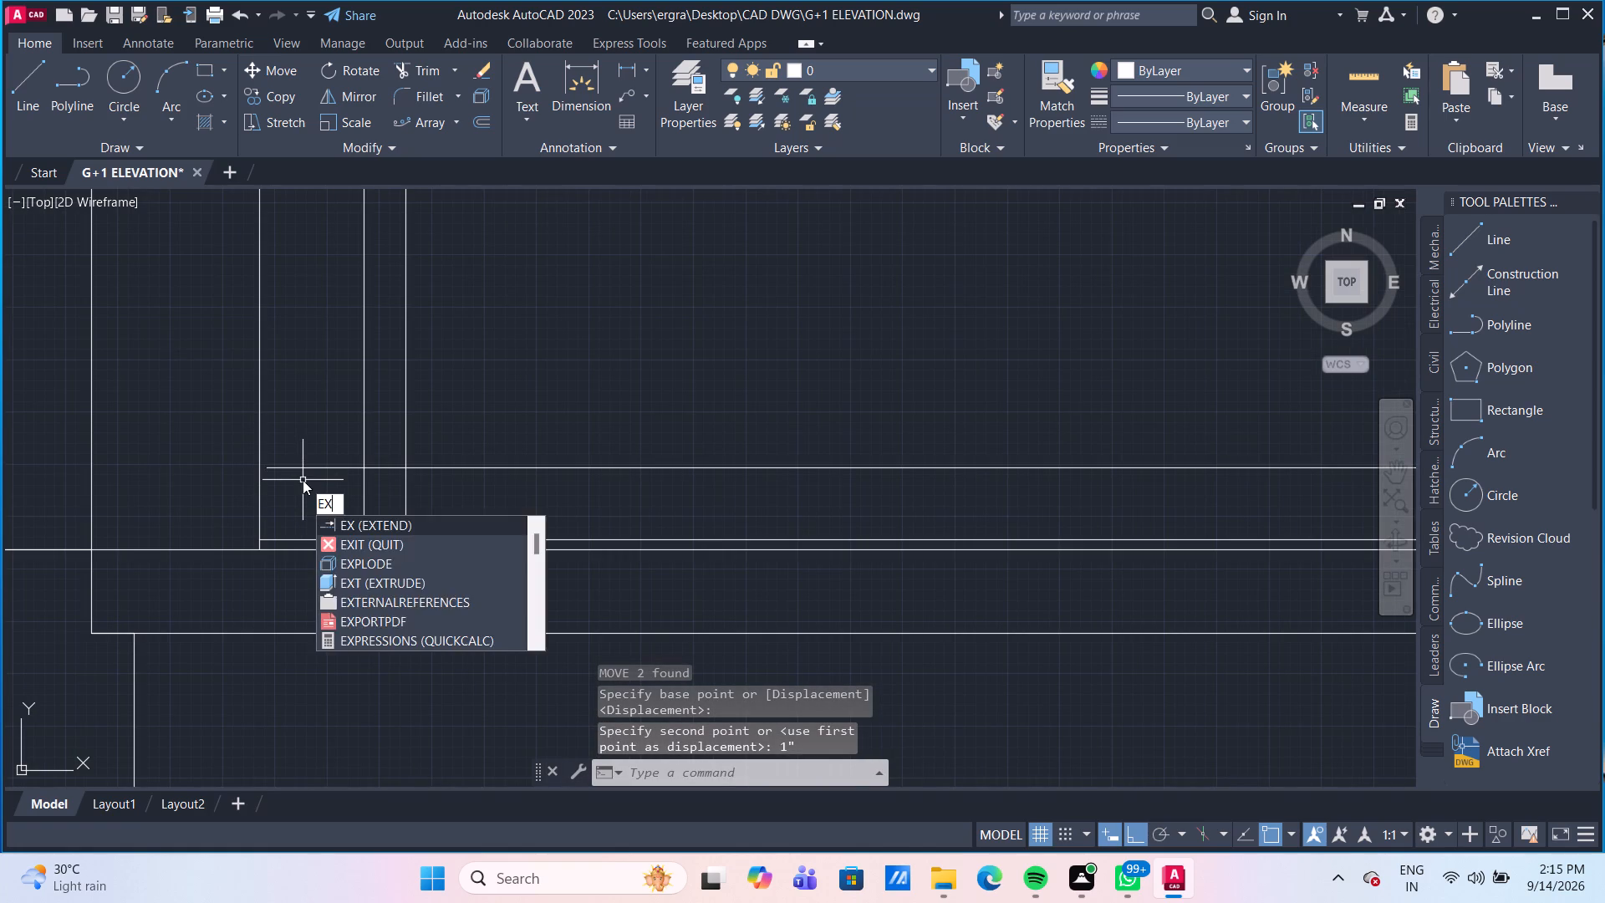
{"action": "key", "text": "Return"}
{"action": "left_click", "coordinate": [295, 467]}
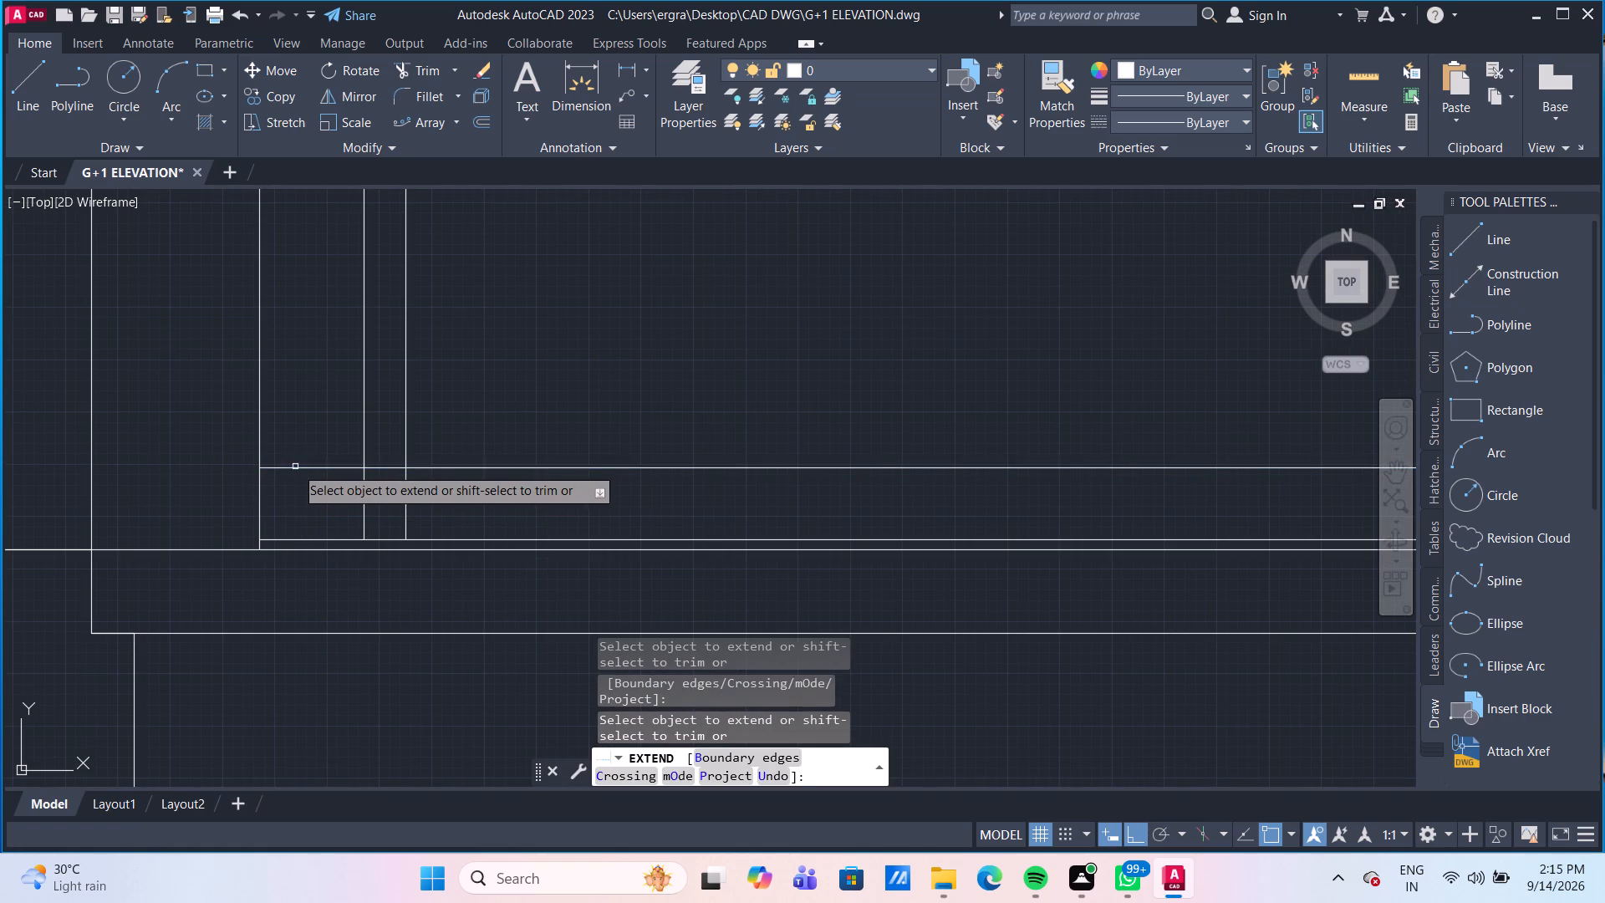
{"action": "scroll", "coordinate": [624, 385], "scroll_direction": "down", "scroll_amount": 4}
{"action": "middle_click_drag", "start_coordinate": [658, 352], "coordinate": [619, 426]}
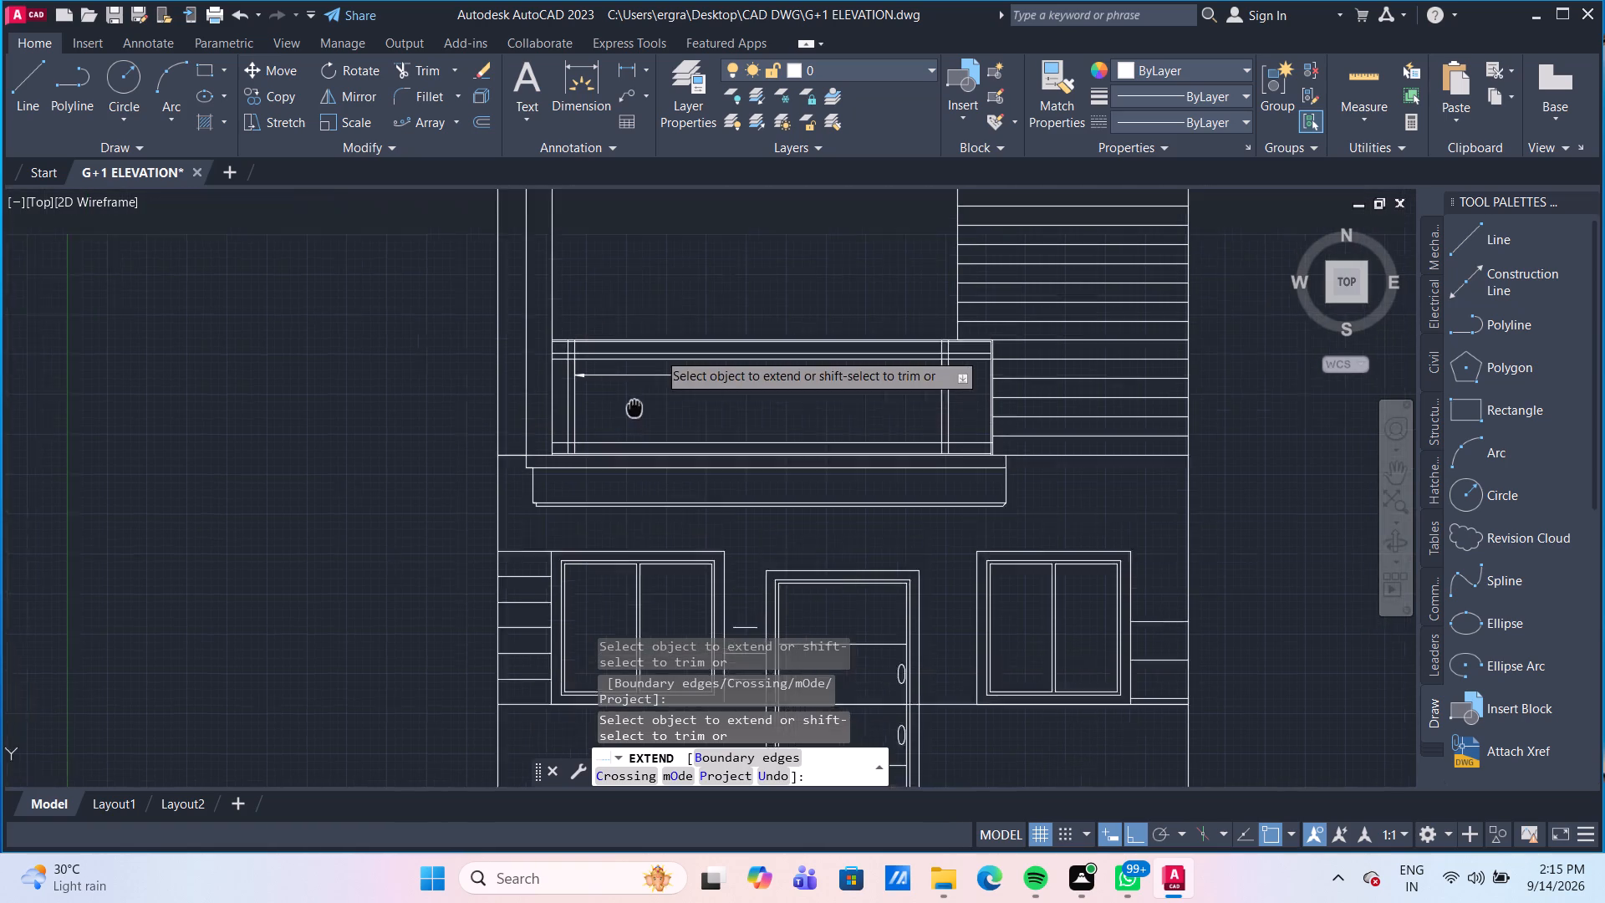
{"action": "middle_click_drag", "start_coordinate": [619, 426], "coordinate": [554, 427]}
{"action": "scroll", "coordinate": [726, 411], "scroll_direction": "up", "scroll_amount": 2}
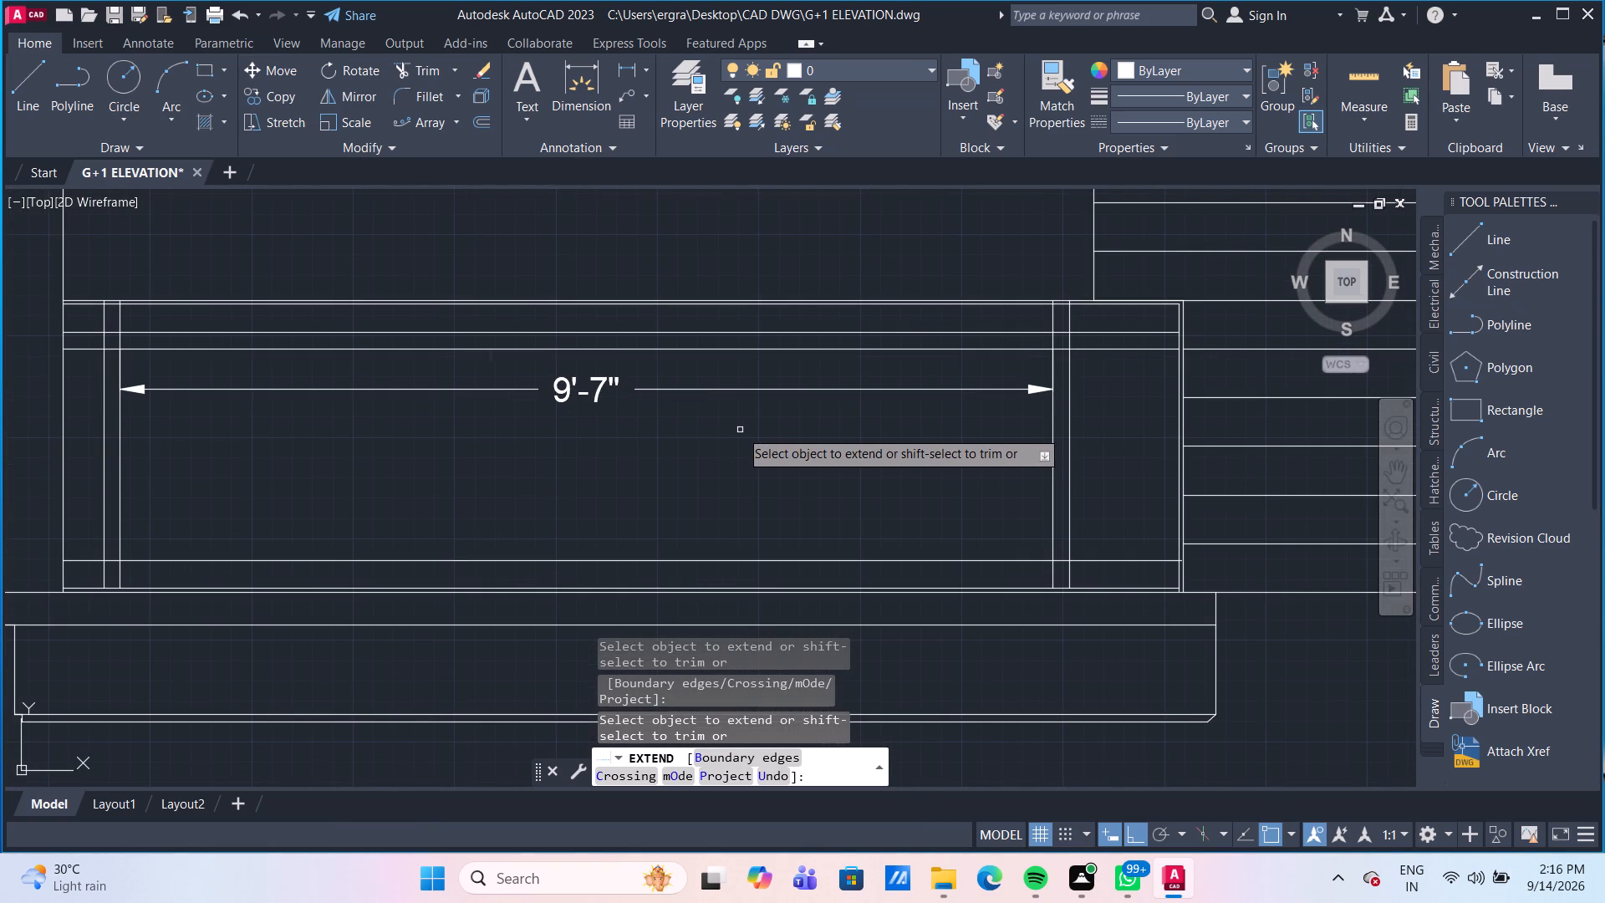
{"action": "key", "text": "Escape"}
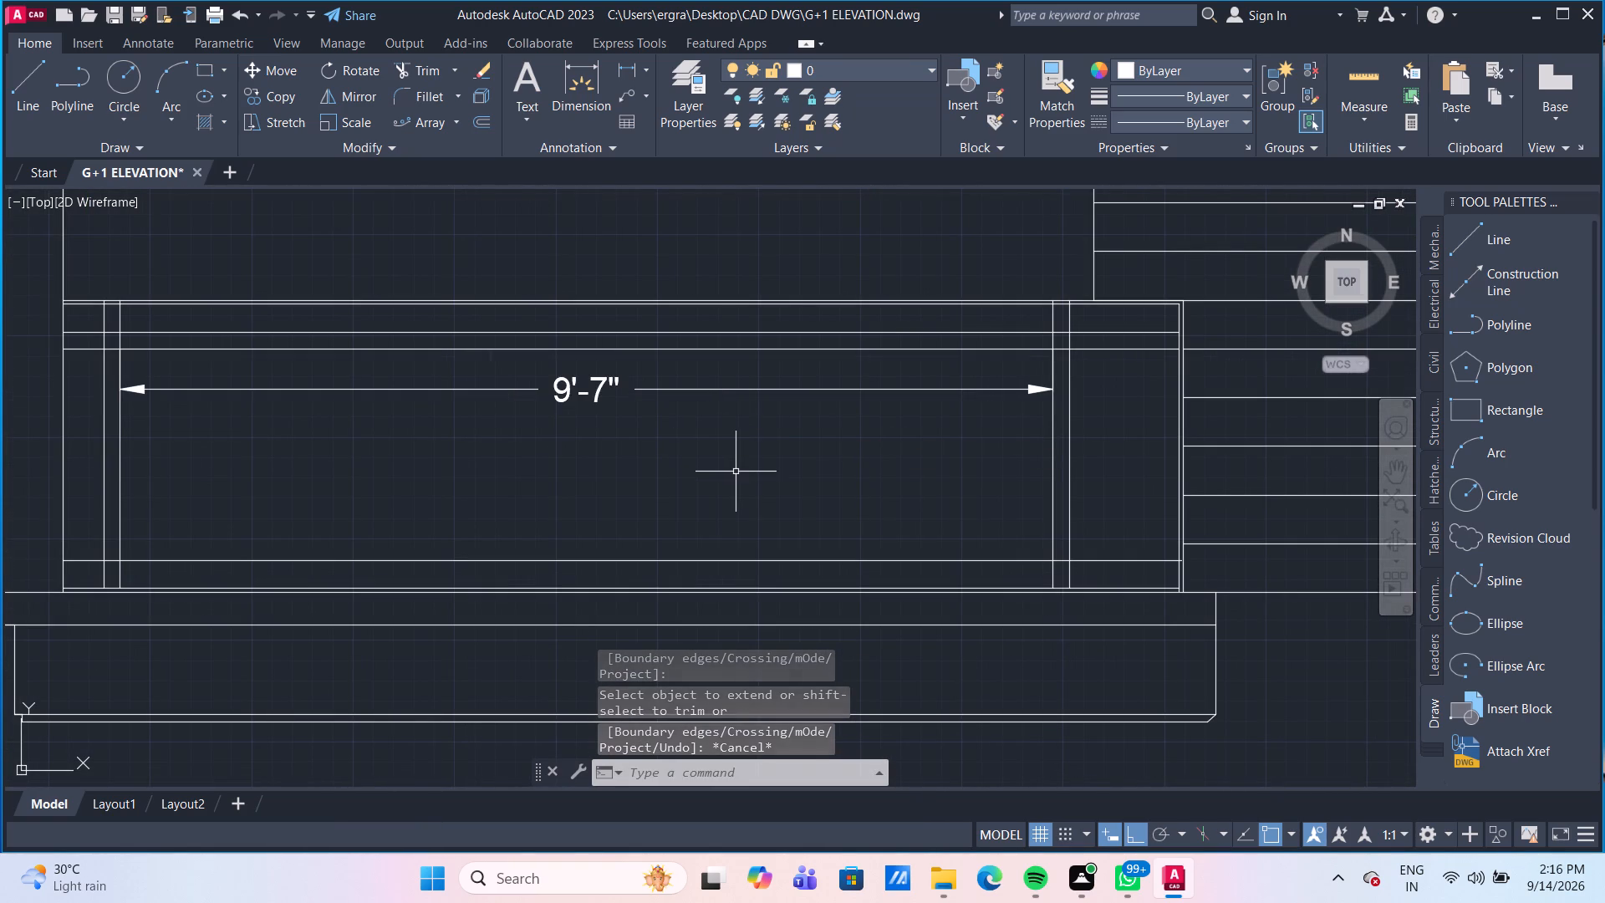
Offset the inner lines of the railing's right and left posts inward by 3'1" for two intermediate posts.
{"action": "key", "text": "o"}
{"action": "key", "text": "Return"}
{"action": "key", "text": "Return"}
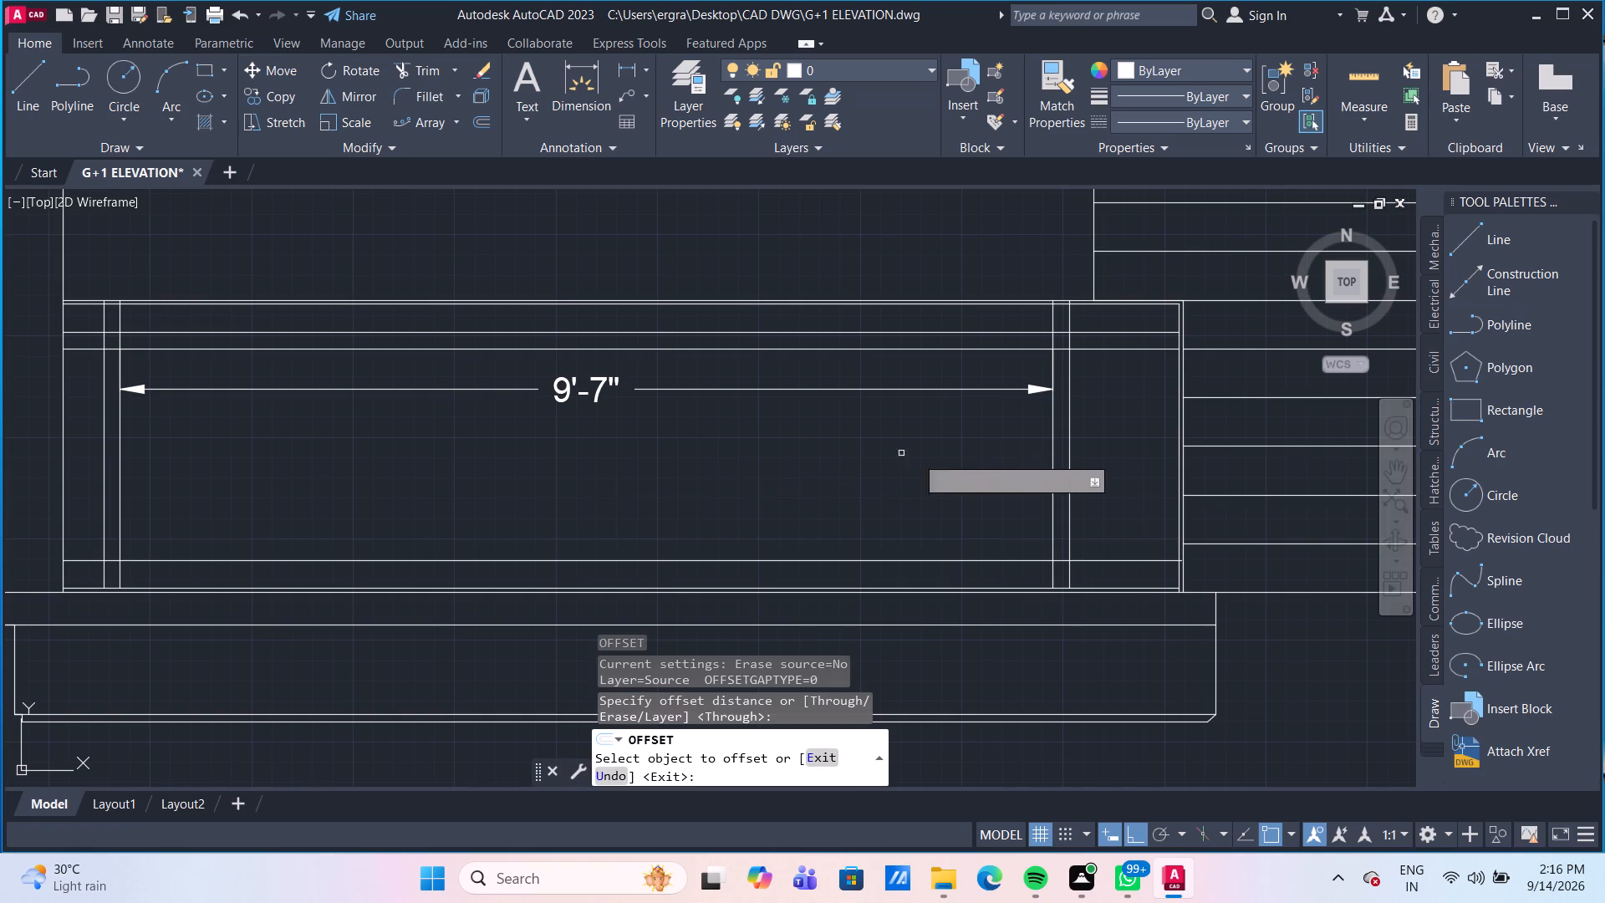
{"action": "left_click", "coordinate": [1053, 451]}
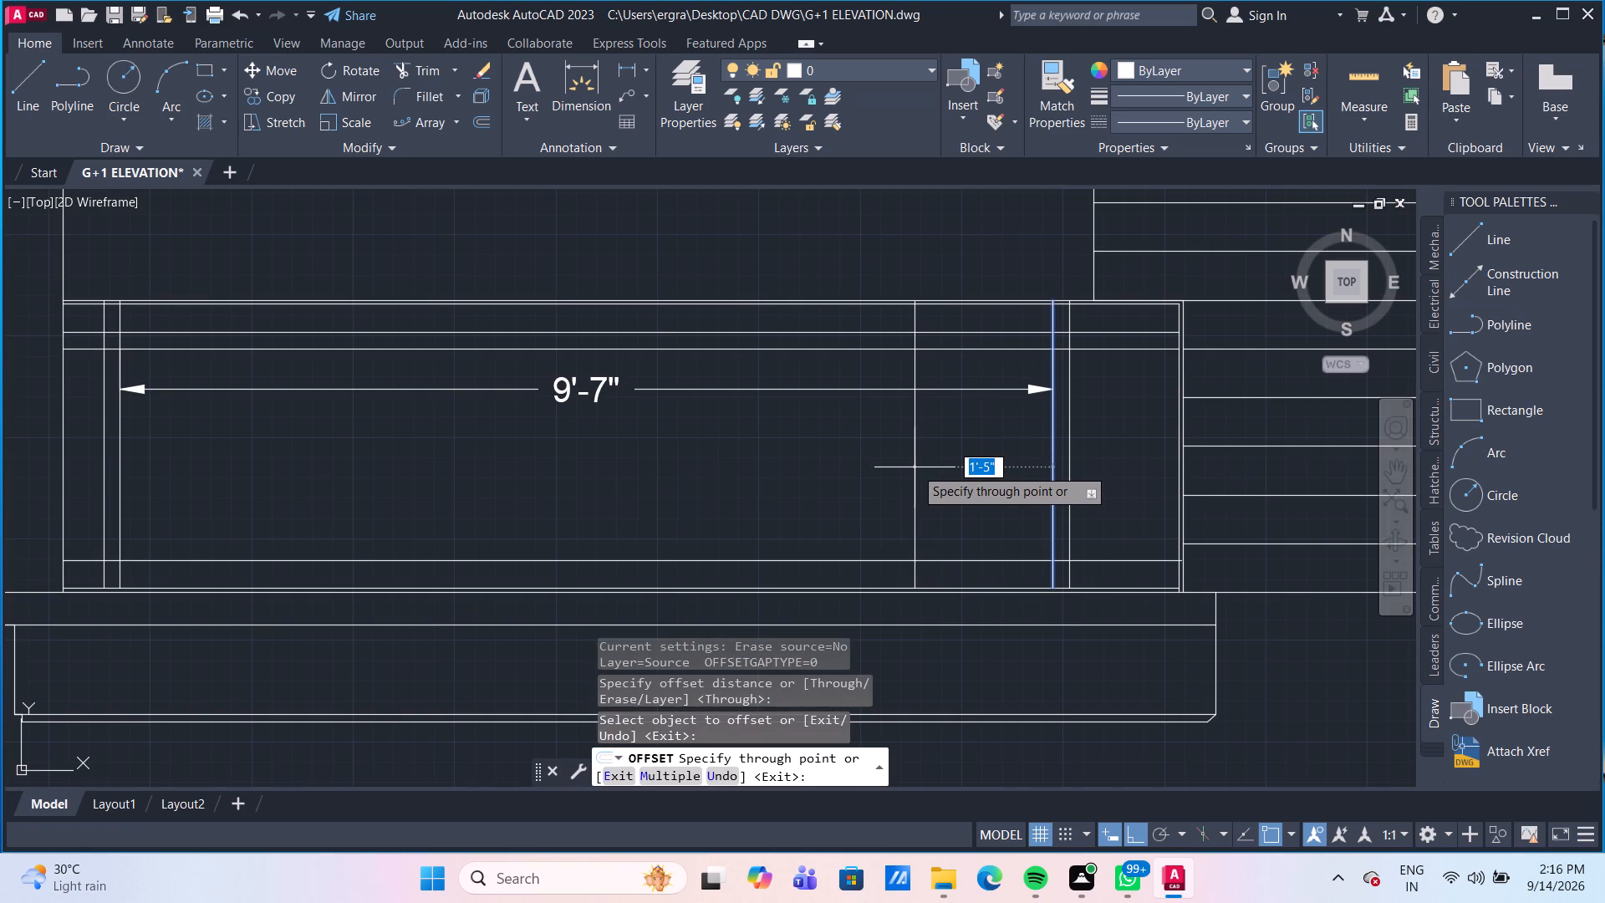
{"action": "key", "text": "3"}
{"action": "type", "text": "'1\""}
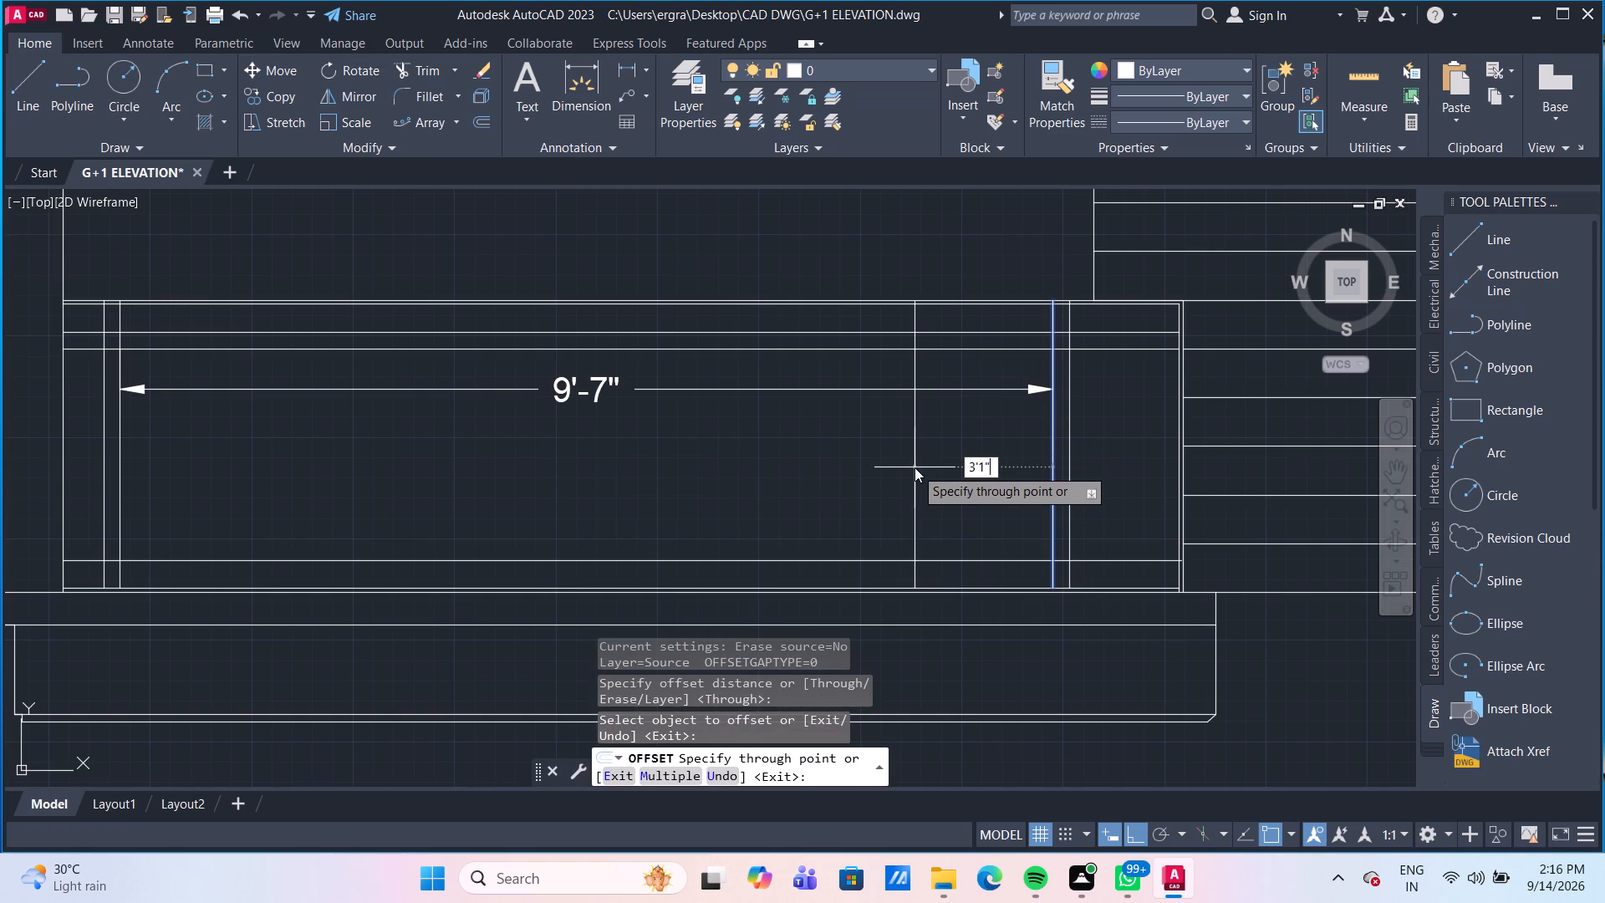
{"action": "key", "text": "Return"}
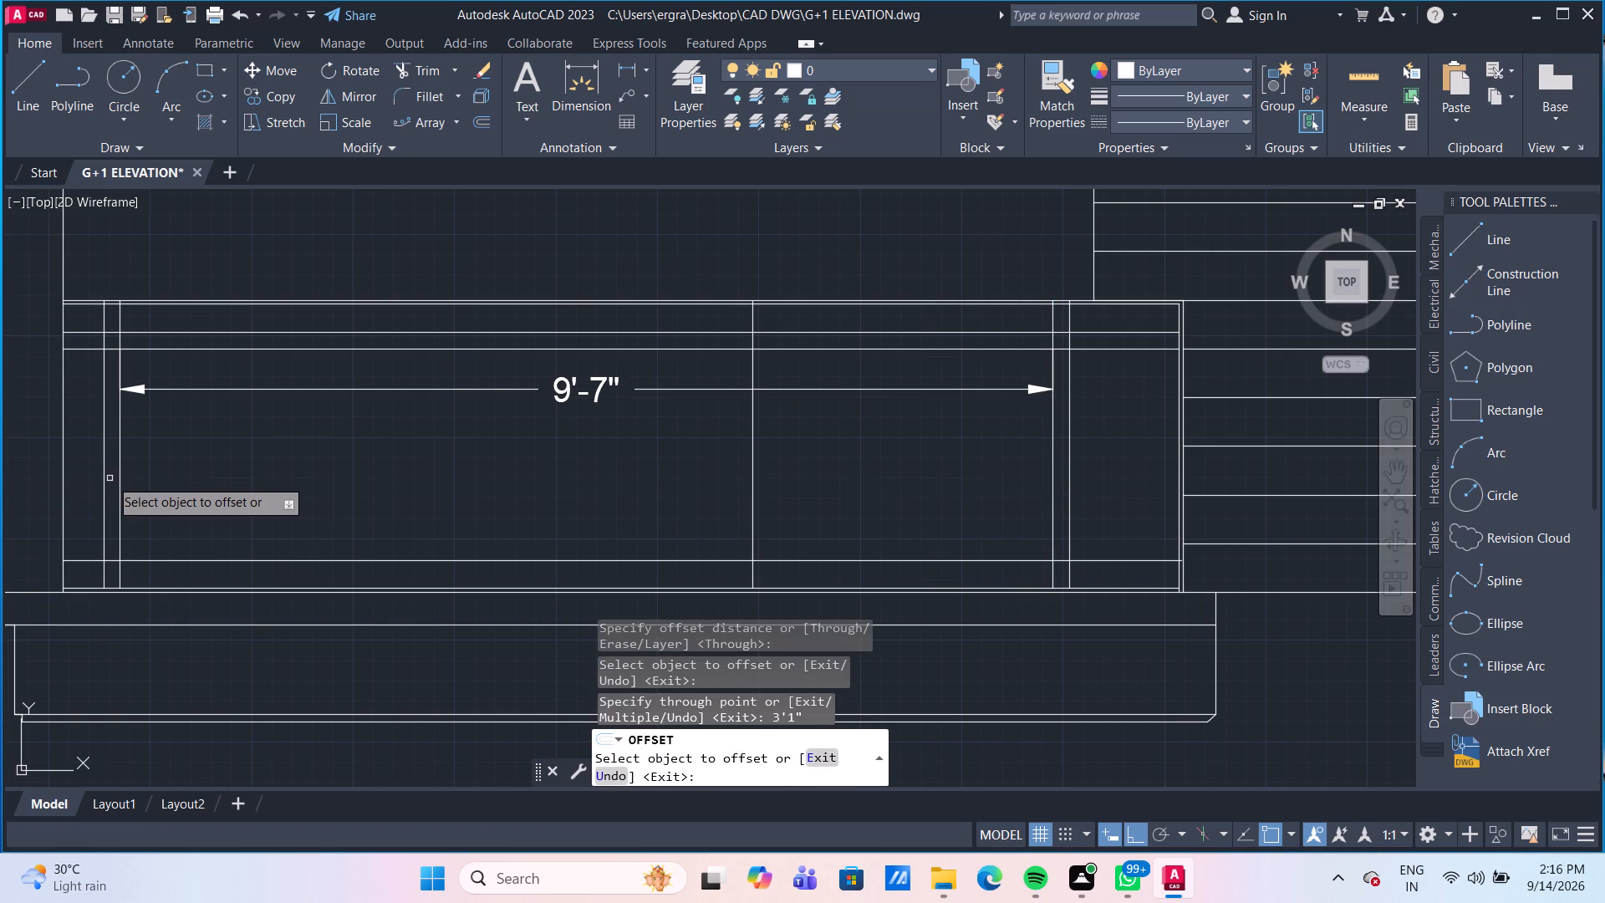
{"action": "left_click", "coordinate": [120, 479]}
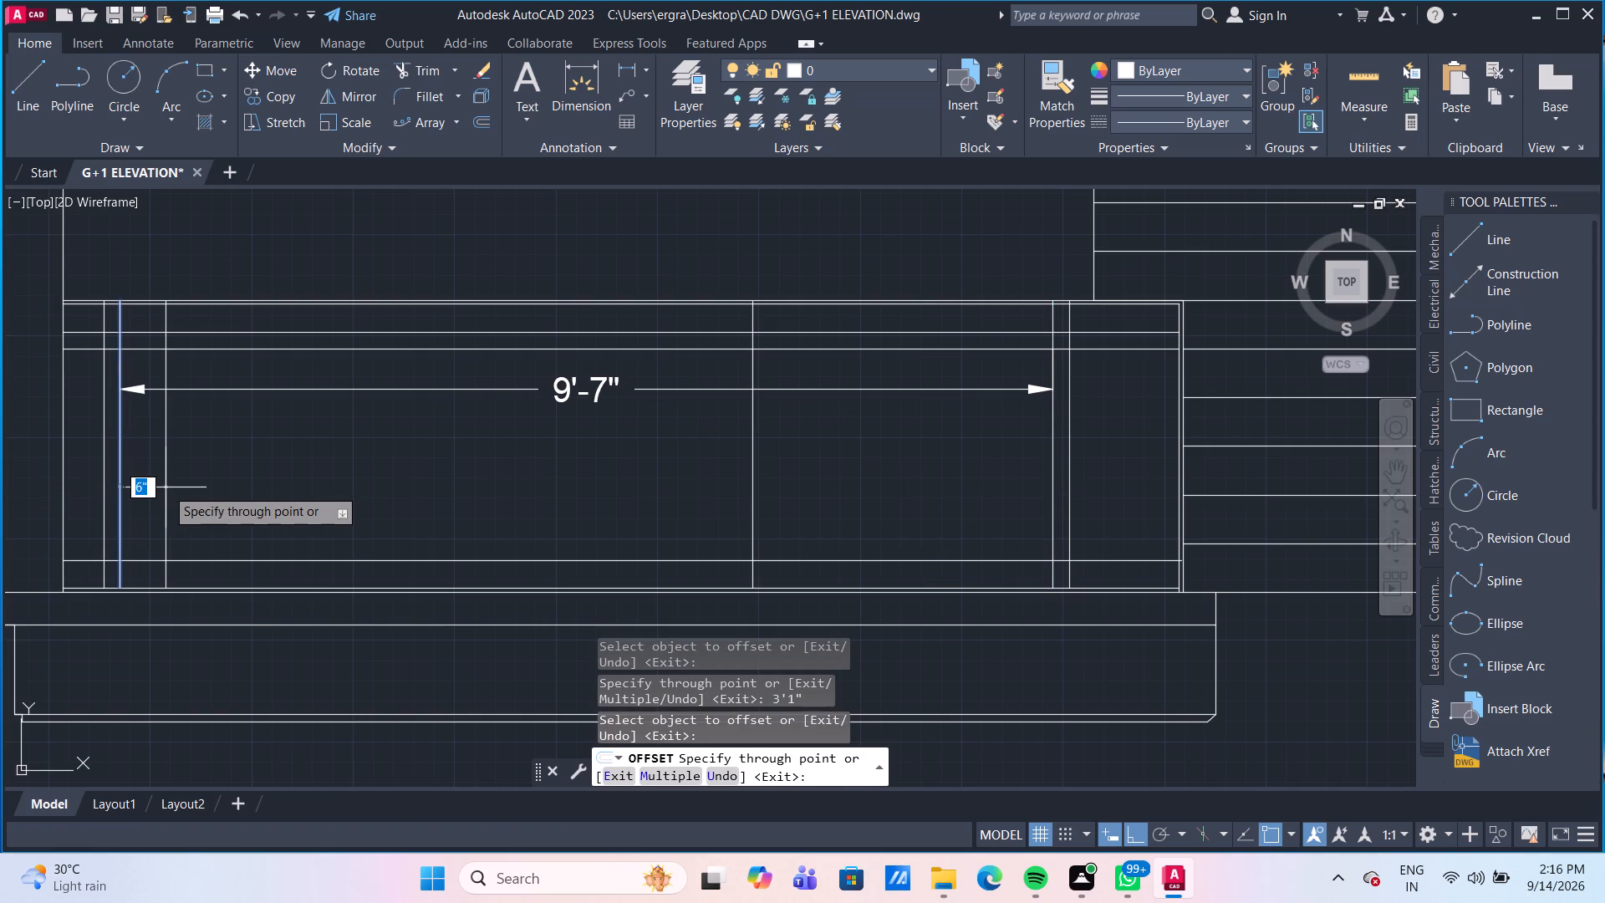
{"action": "key", "text": "3"}
{"action": "type", "text": "'1\""}
{"action": "key", "text": "Return"}
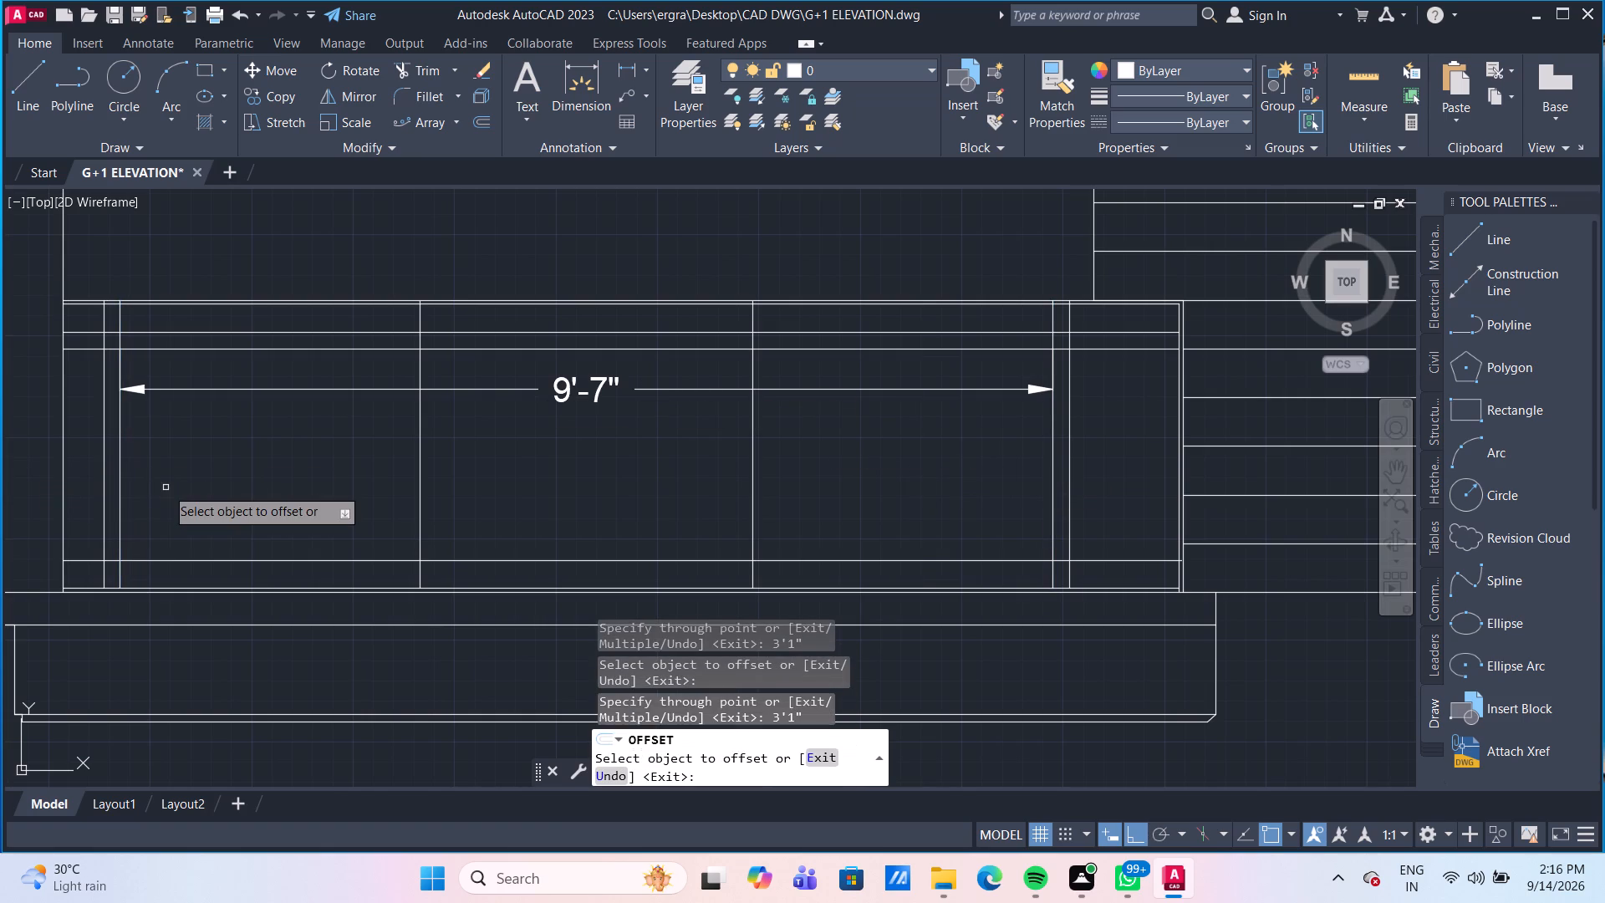
Offset each of the two intermediate post lines 2" towards the railing's middle to give the posts their thickness.
{"action": "left_click", "coordinate": [421, 480]}
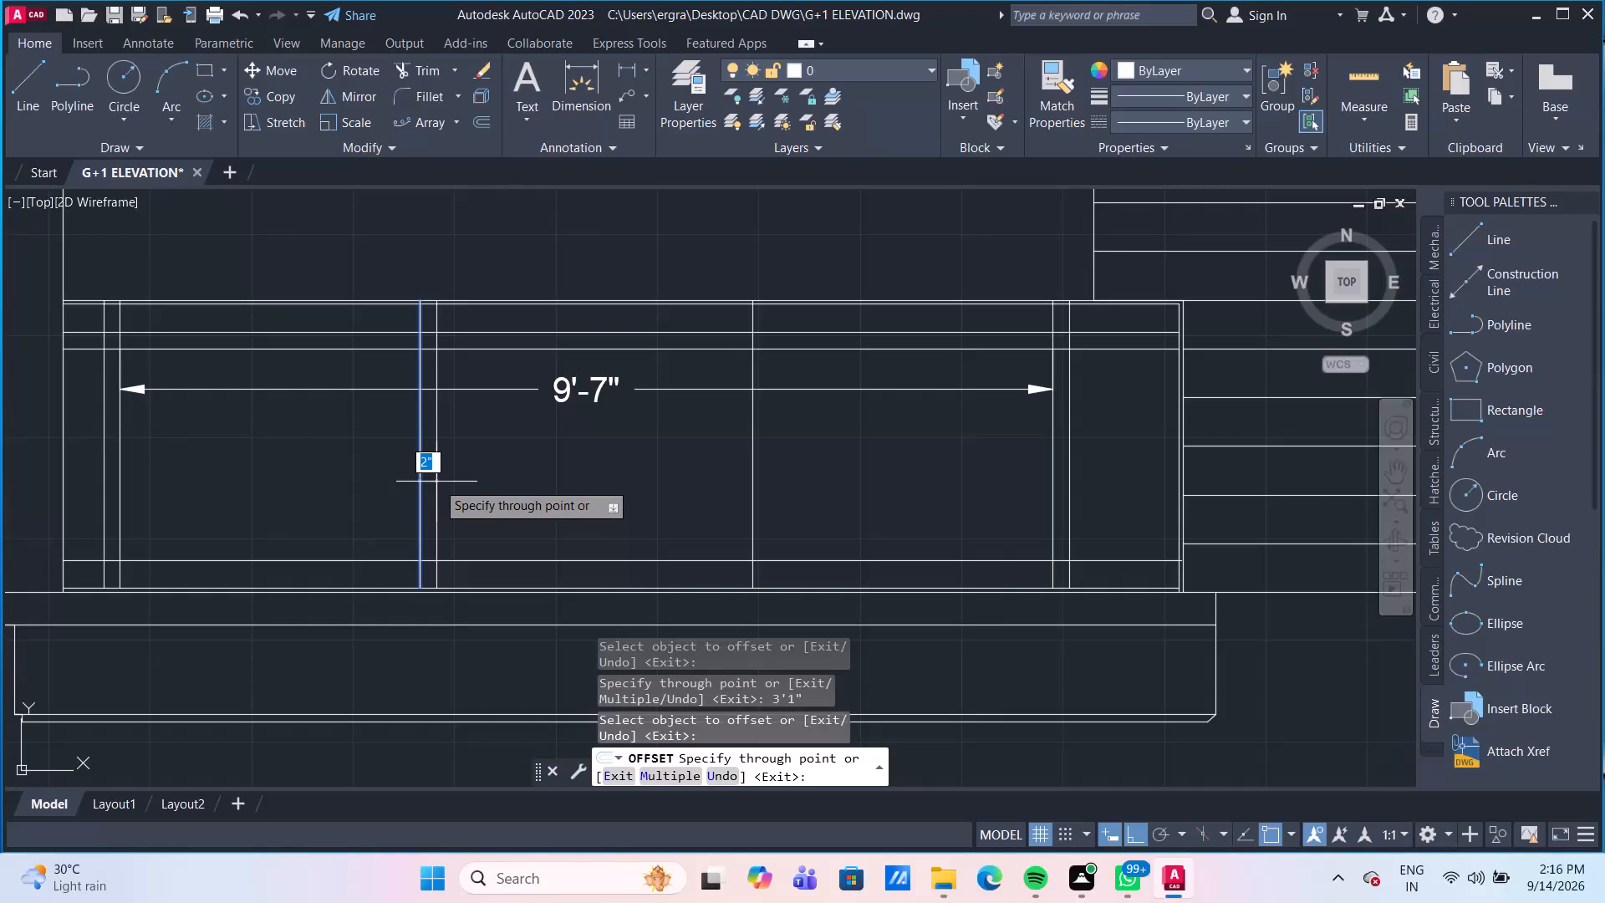
{"action": "type", "text": "2\""}
{"action": "key", "text": "Return"}
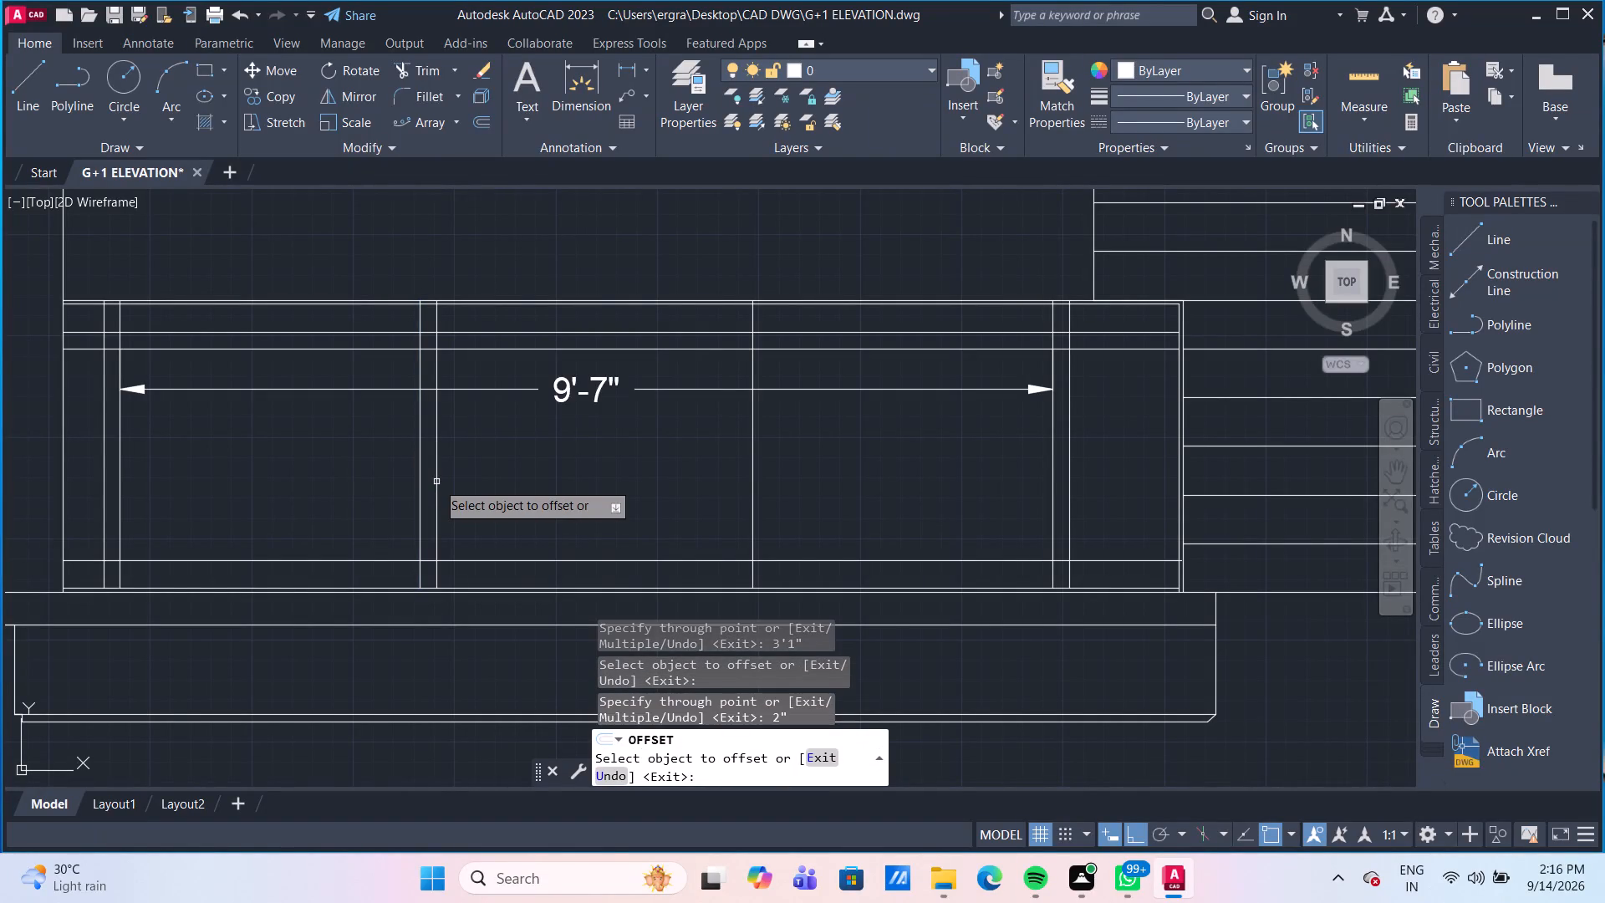
{"action": "left_click", "coordinate": [752, 451]}
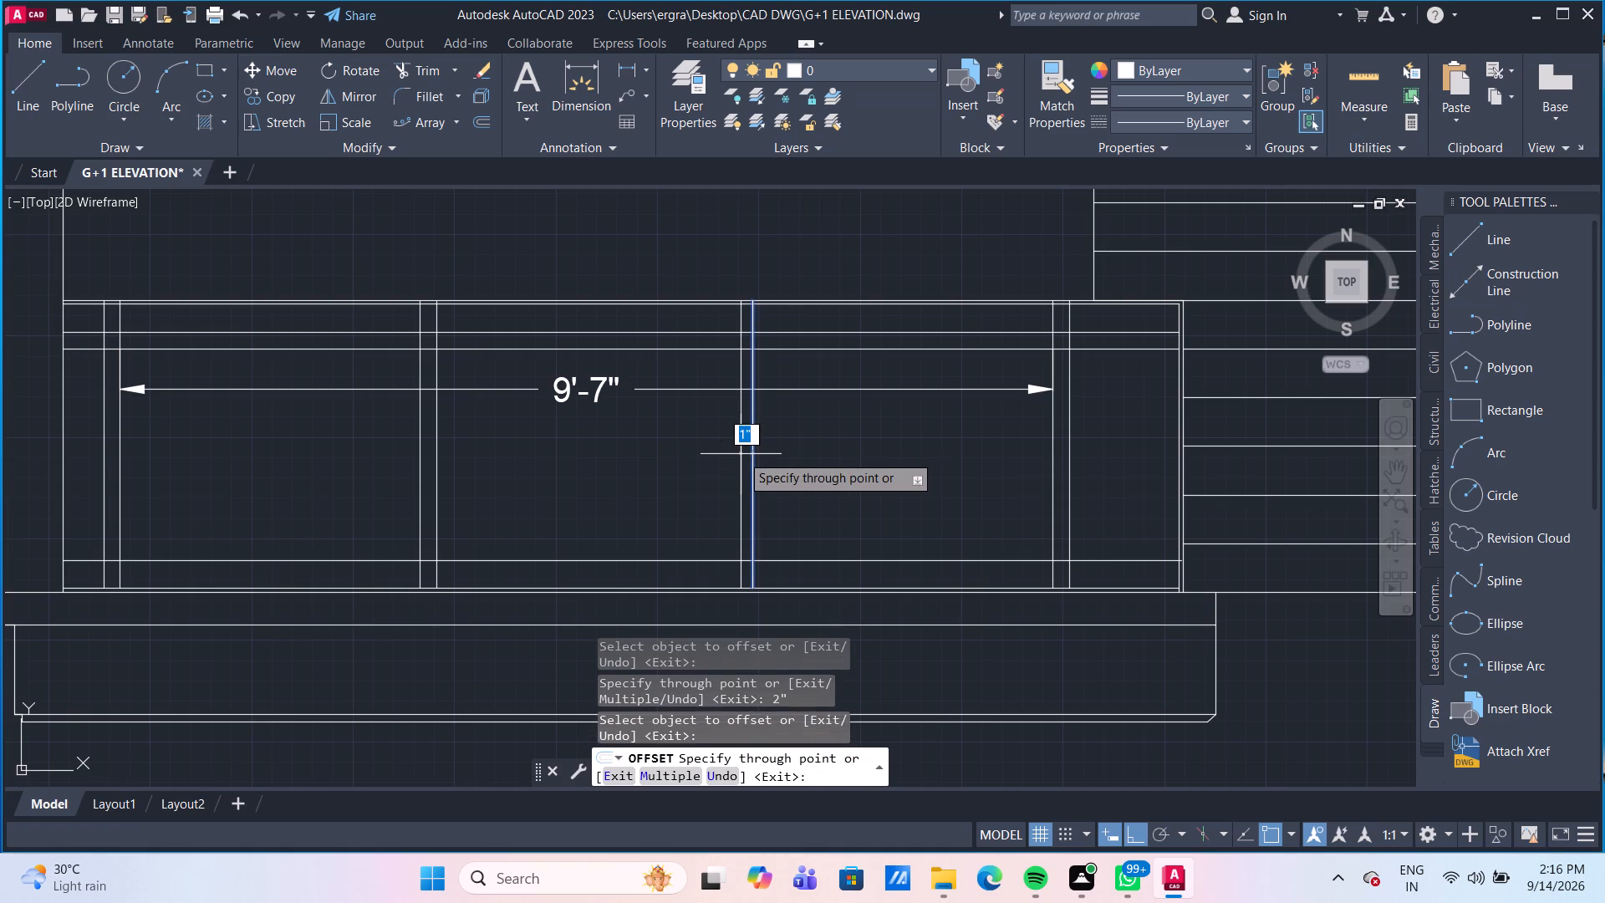
{"action": "key", "text": "2"}
{"action": "key", "text": "shift+quotedbl"}
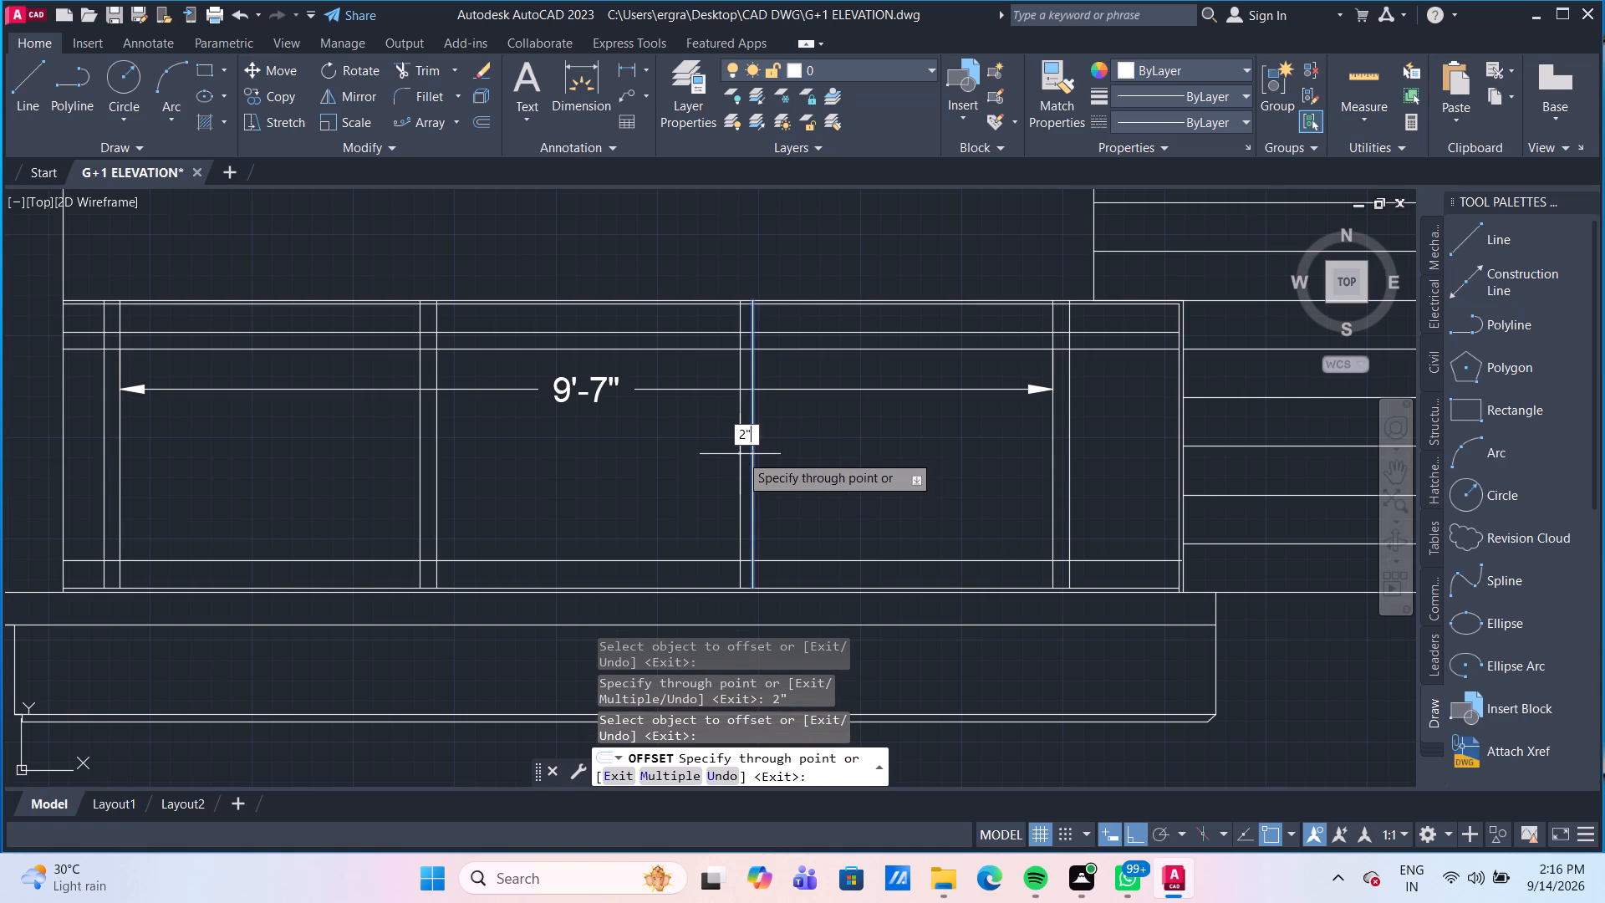
{"action": "key", "text": "Return"}
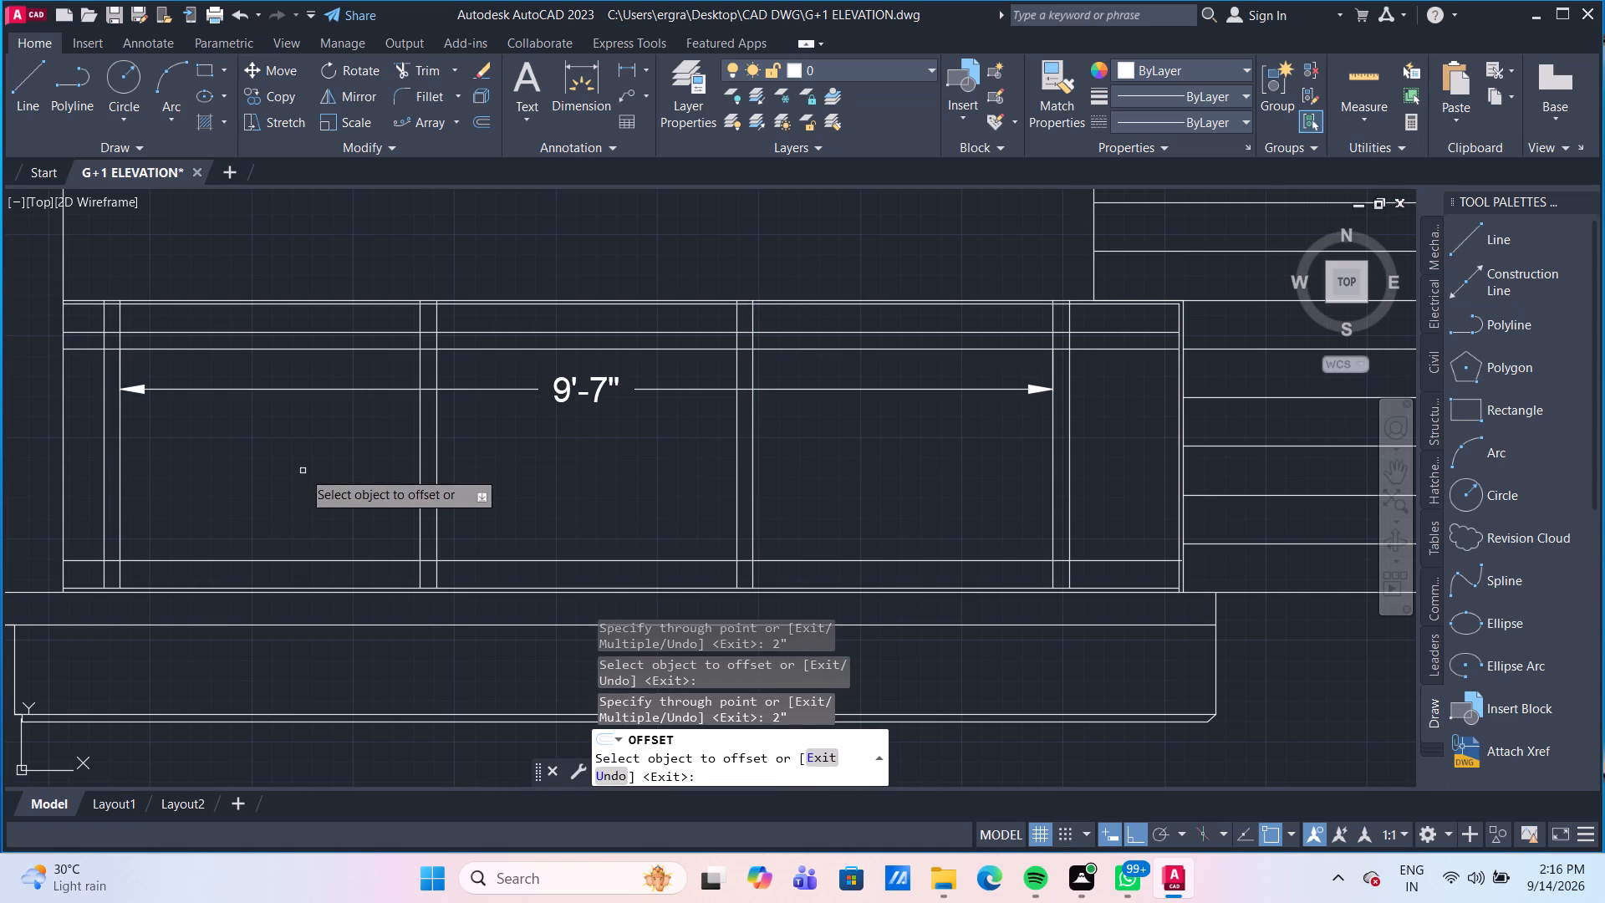
{"action": "key", "text": "Escape"}
Dimension the clear bay between the left post and the first intermediate post, just above the lower rail.
{"action": "left_click", "coordinate": [598, 94]}
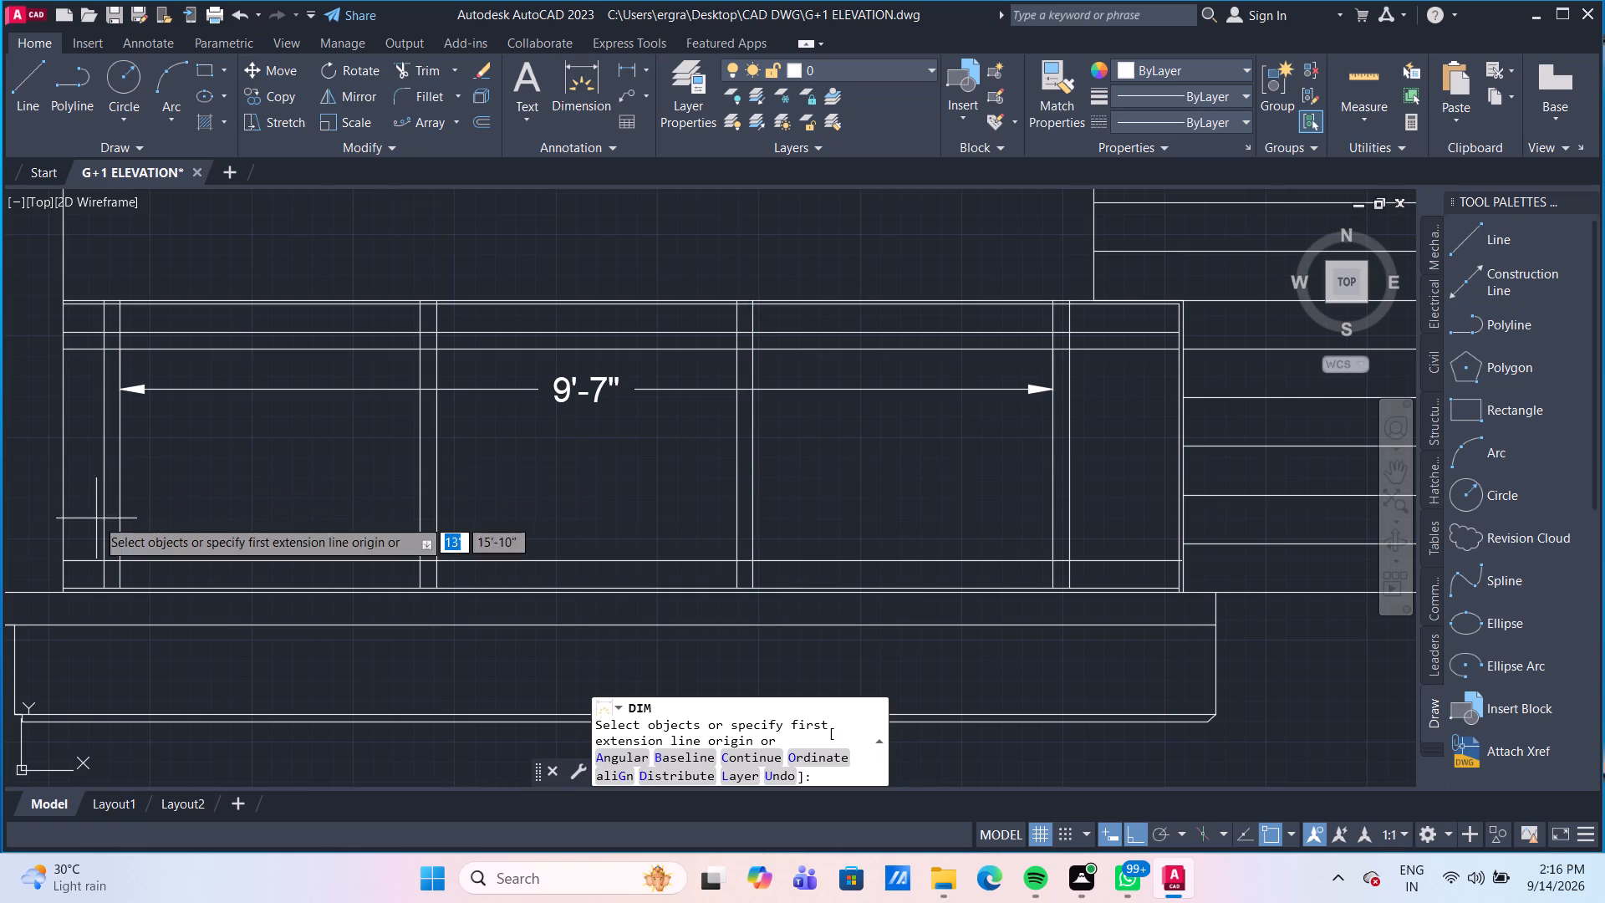
{"action": "left_click", "coordinate": [117, 561]}
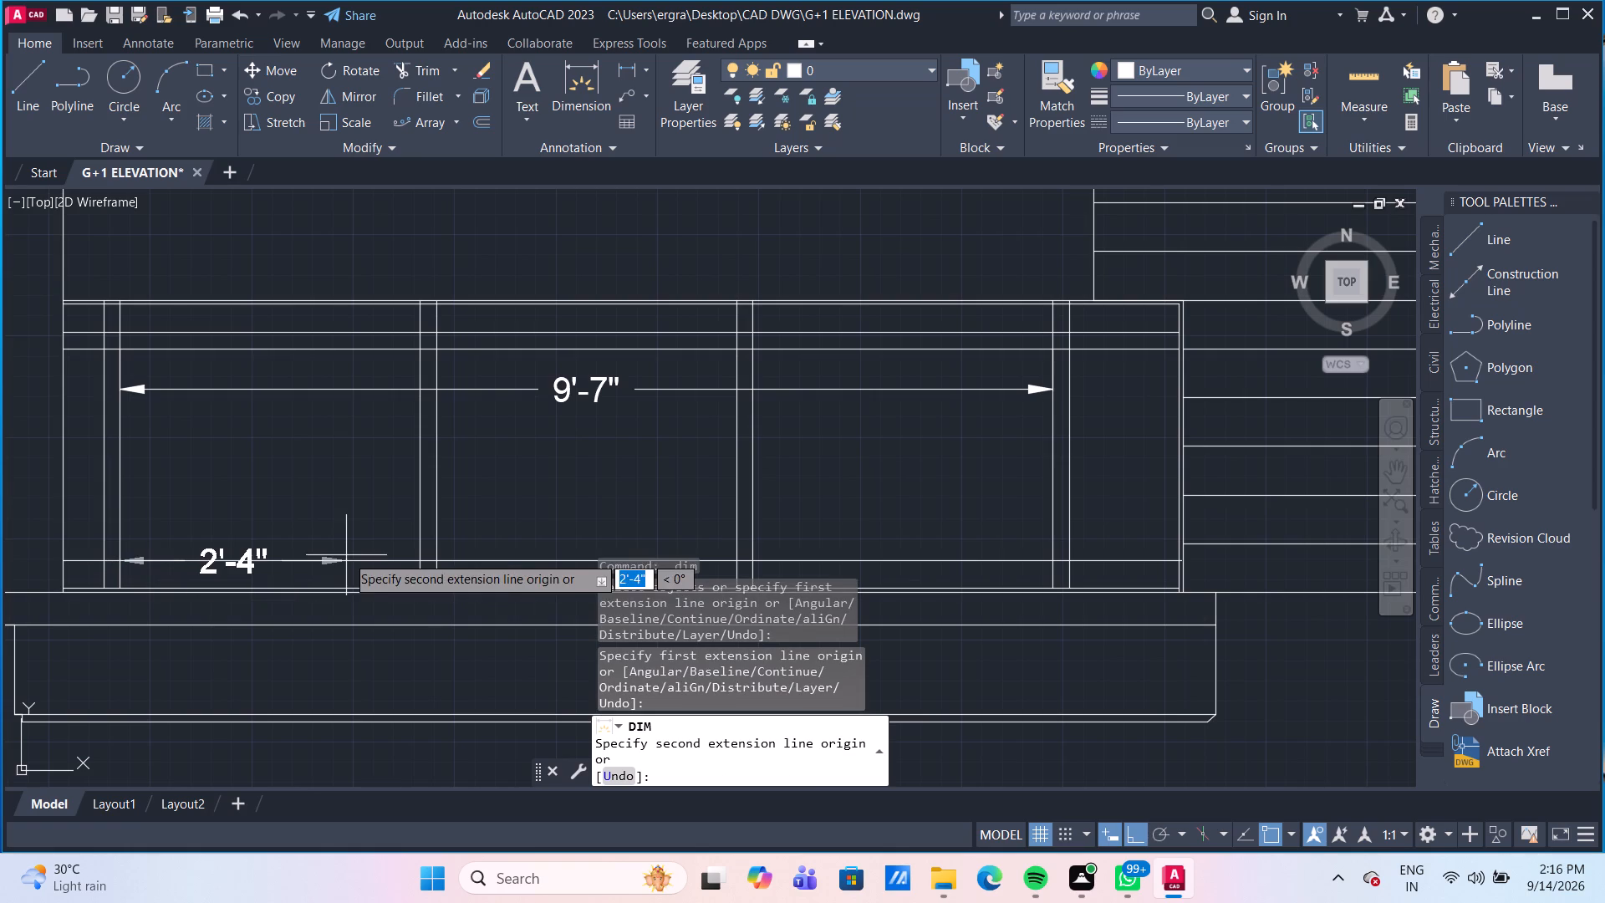
{"action": "left_click", "coordinate": [421, 563]}
{"action": "left_click", "coordinate": [419, 514]}
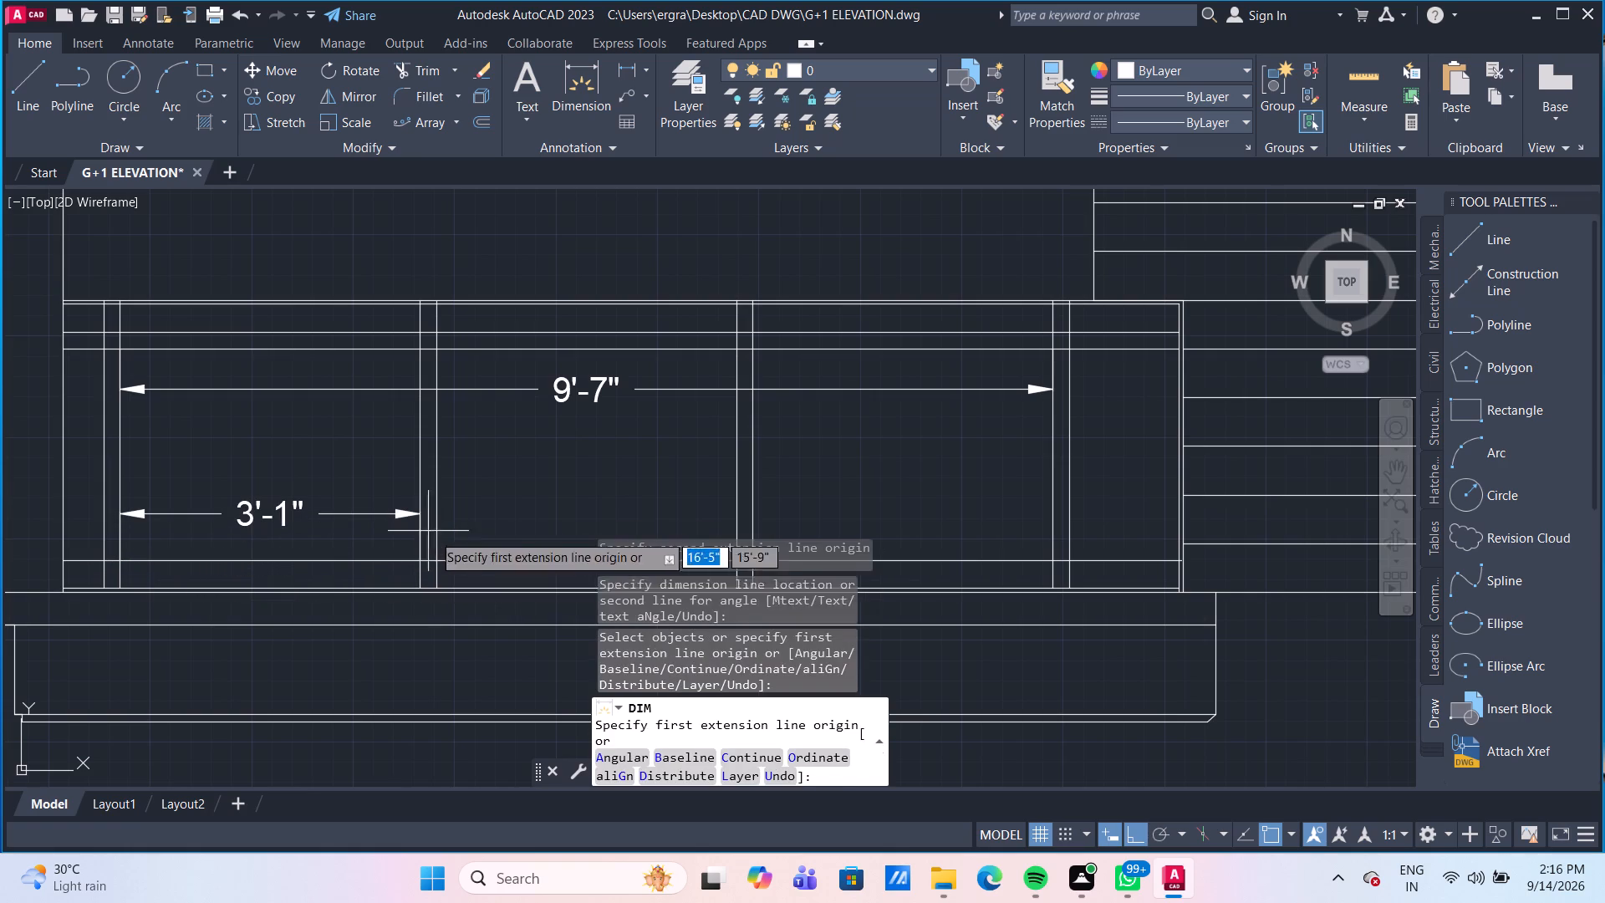
Dimension the clear middle and right bays between the railing posts, in line with the left bay's dimension.
{"action": "left_click", "coordinate": [437, 557]}
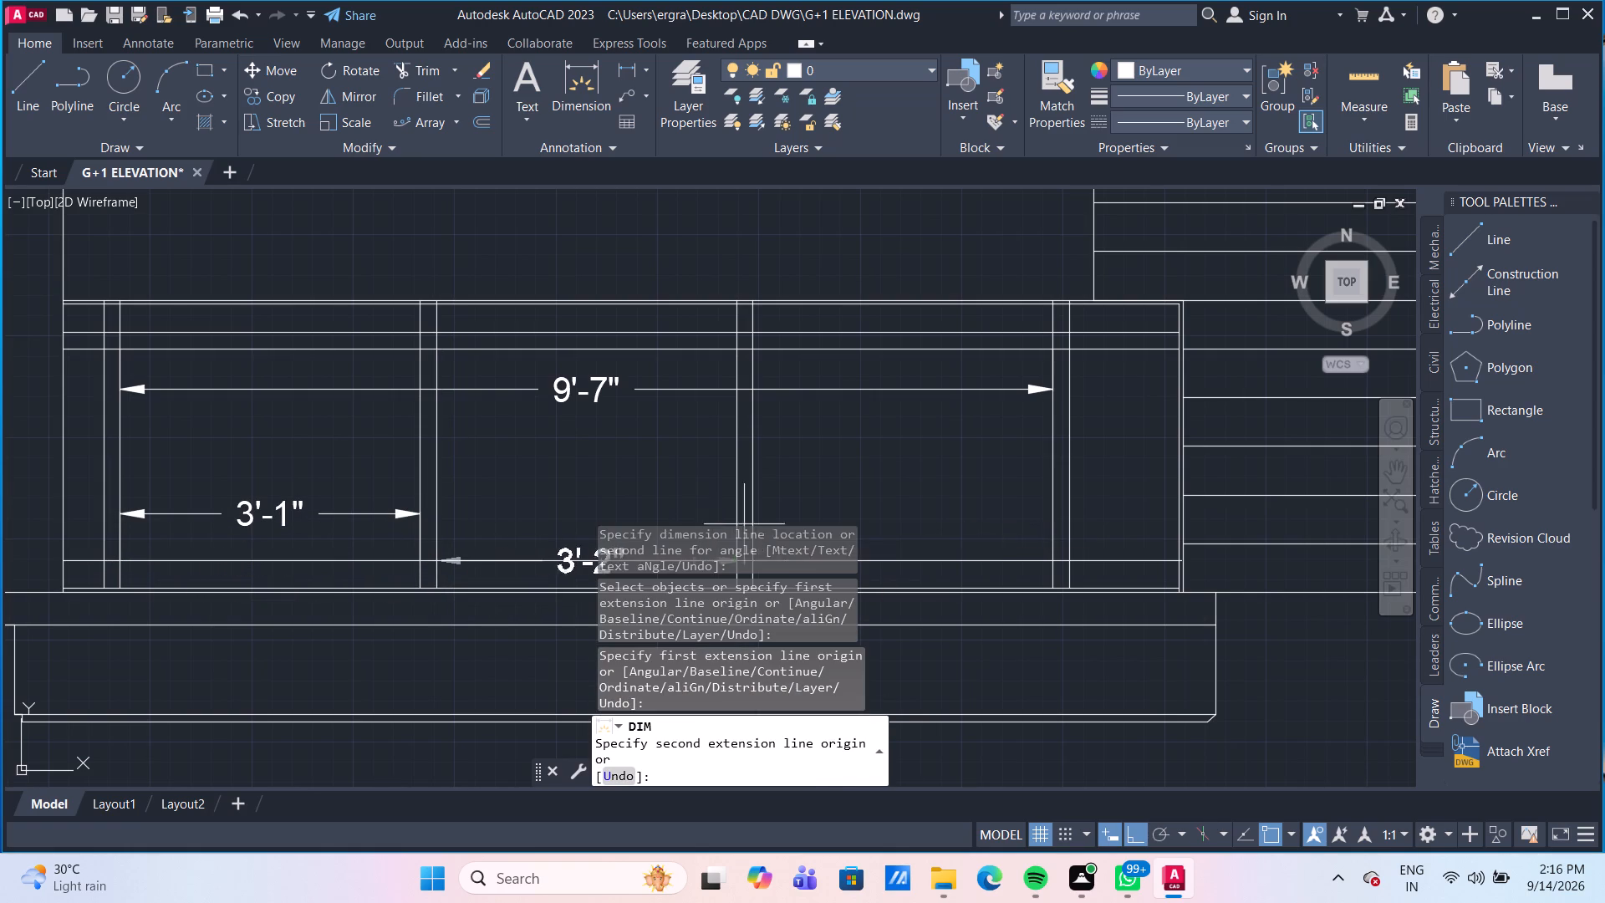
{"action": "middle_click_drag", "start_coordinate": [745, 503], "coordinate": [727, 406]}
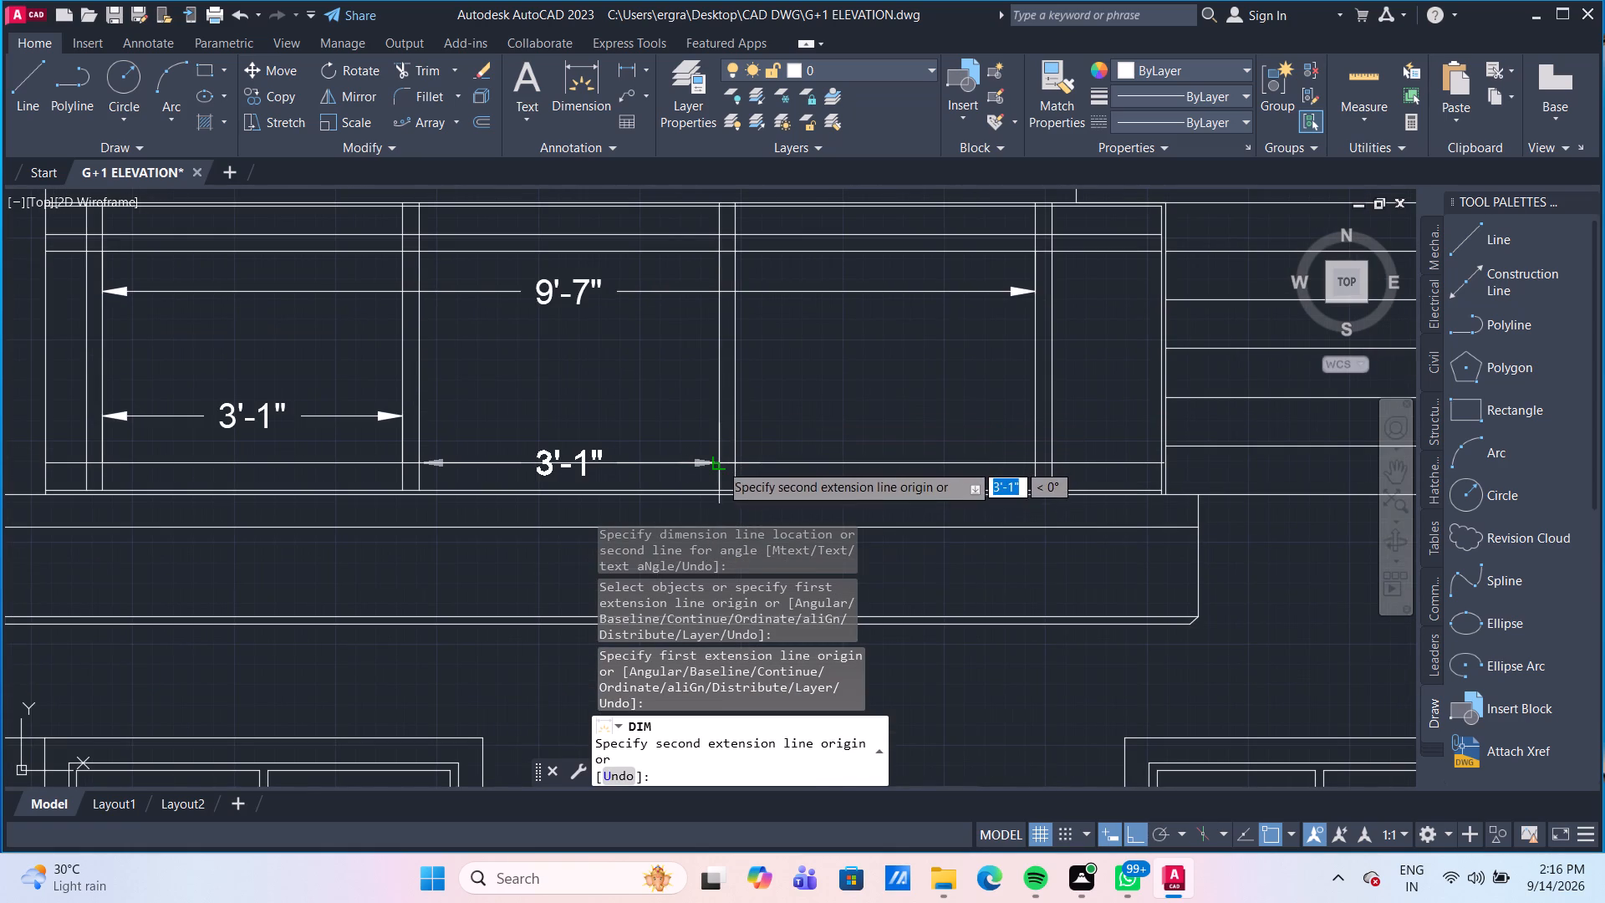
{"action": "left_click_drag", "start_coordinate": [720, 463], "coordinate": [718, 454]}
{"action": "left_click", "coordinate": [722, 413]}
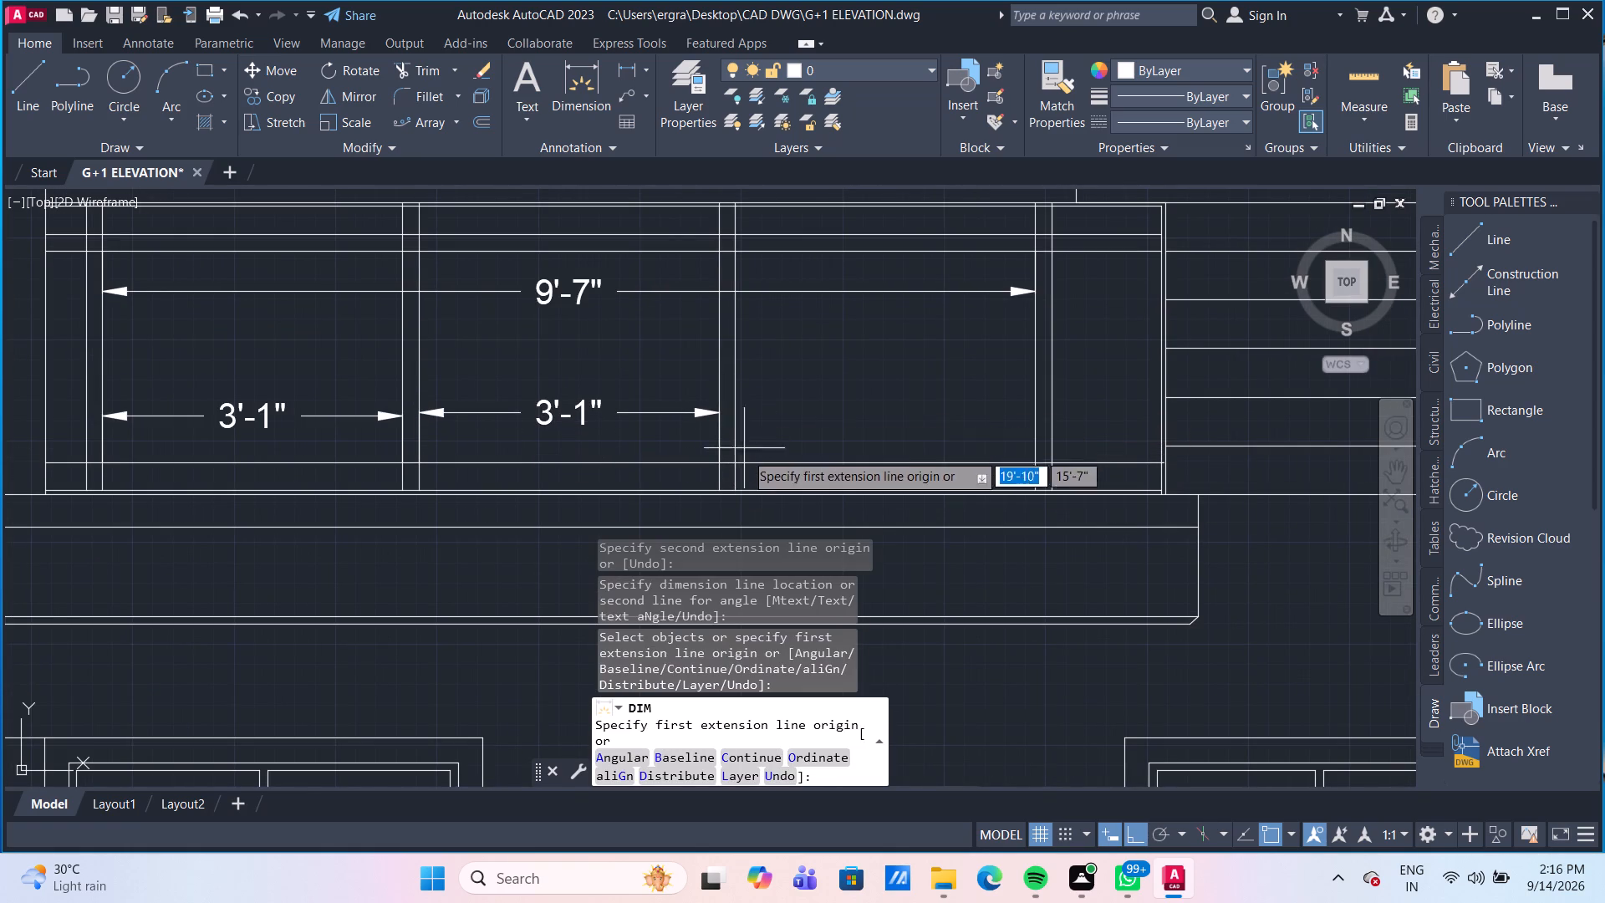
{"action": "left_click", "coordinate": [738, 459]}
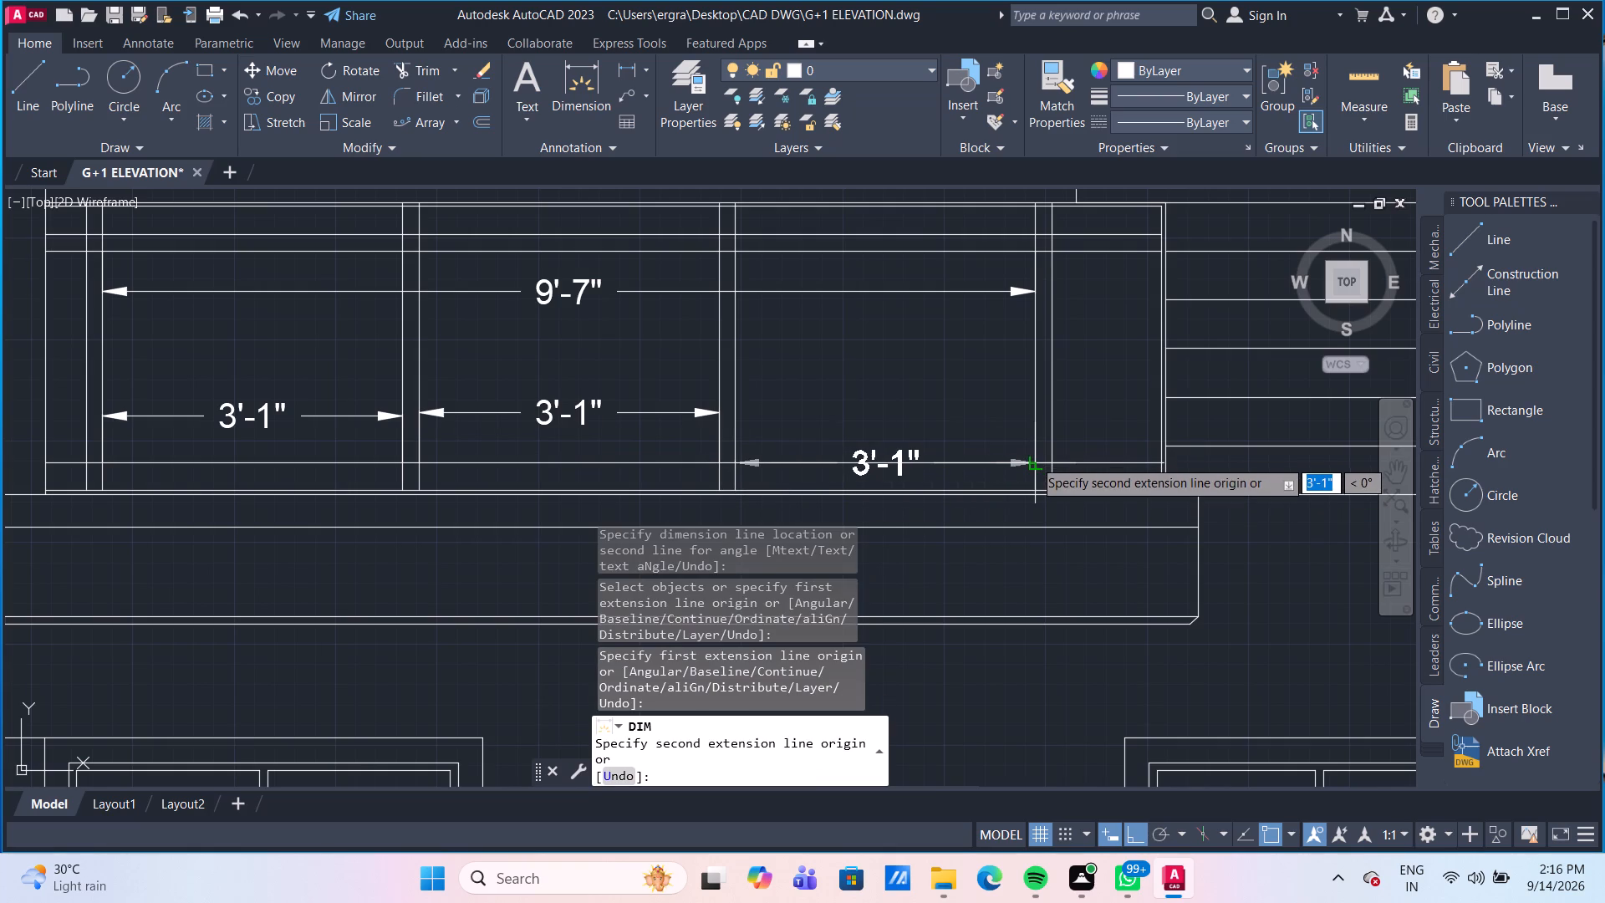
{"action": "left_click", "coordinate": [1033, 459]}
{"action": "left_click", "coordinate": [1021, 417]}
{"action": "key", "text": "Escape"}
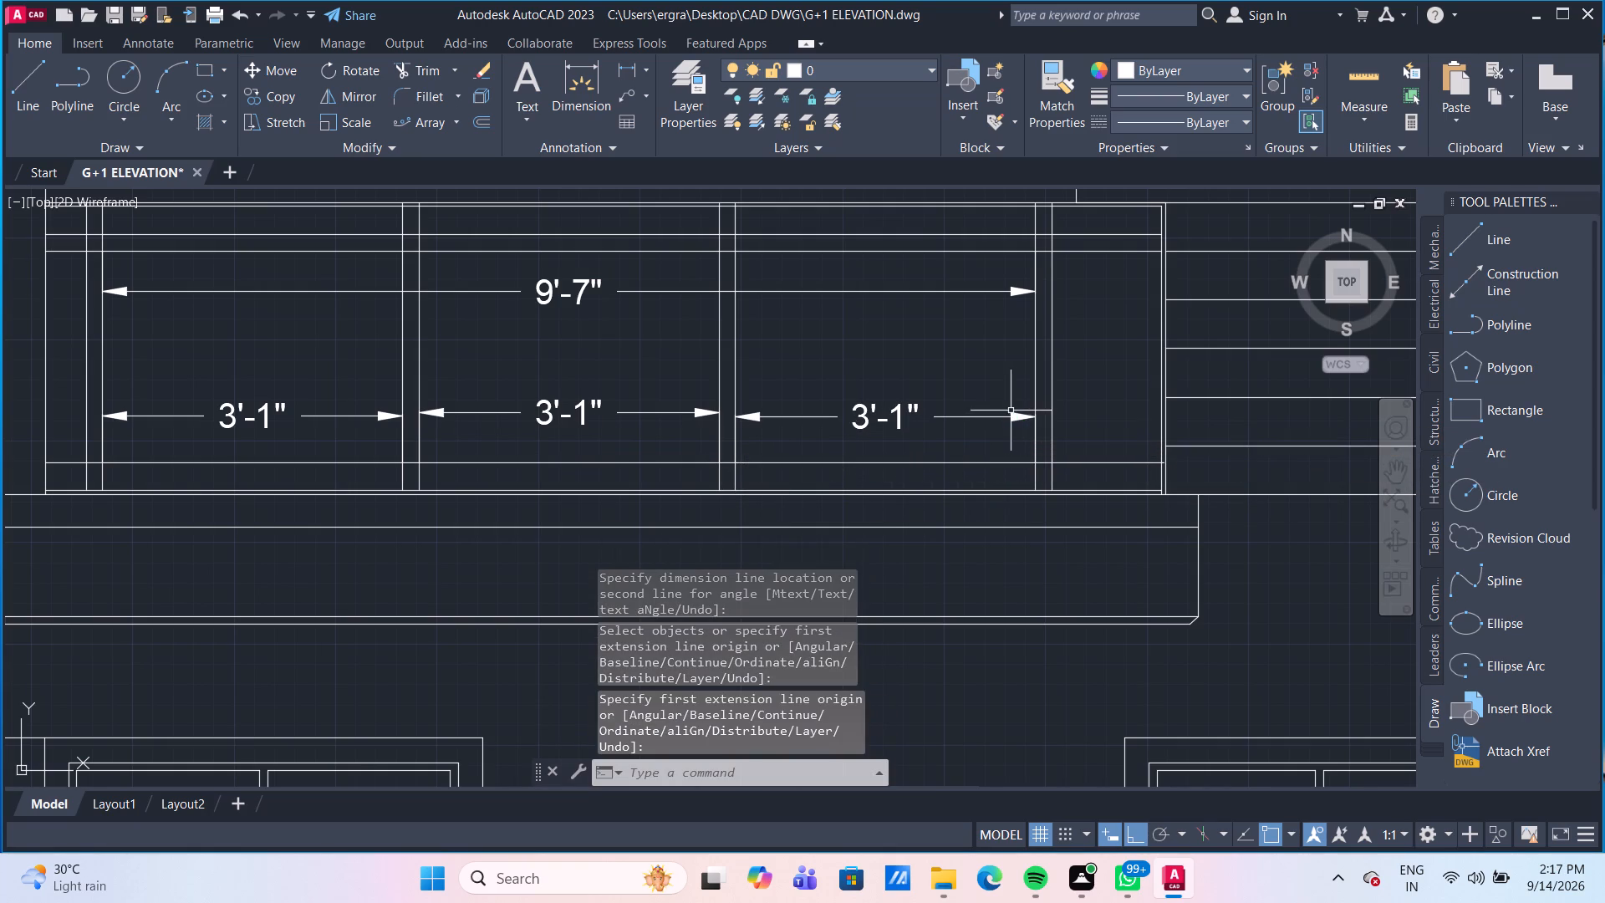
Delete the overall dimension and the three bay dimensions from the balcony railing.
{"action": "scroll", "coordinate": [986, 411], "scroll_direction": "down", "scroll_amount": 3}
{"action": "middle_click_drag", "start_coordinate": [982, 410], "coordinate": [853, 437]}
{"action": "scroll", "coordinate": [824, 440], "scroll_direction": "up", "scroll_amount": 1}
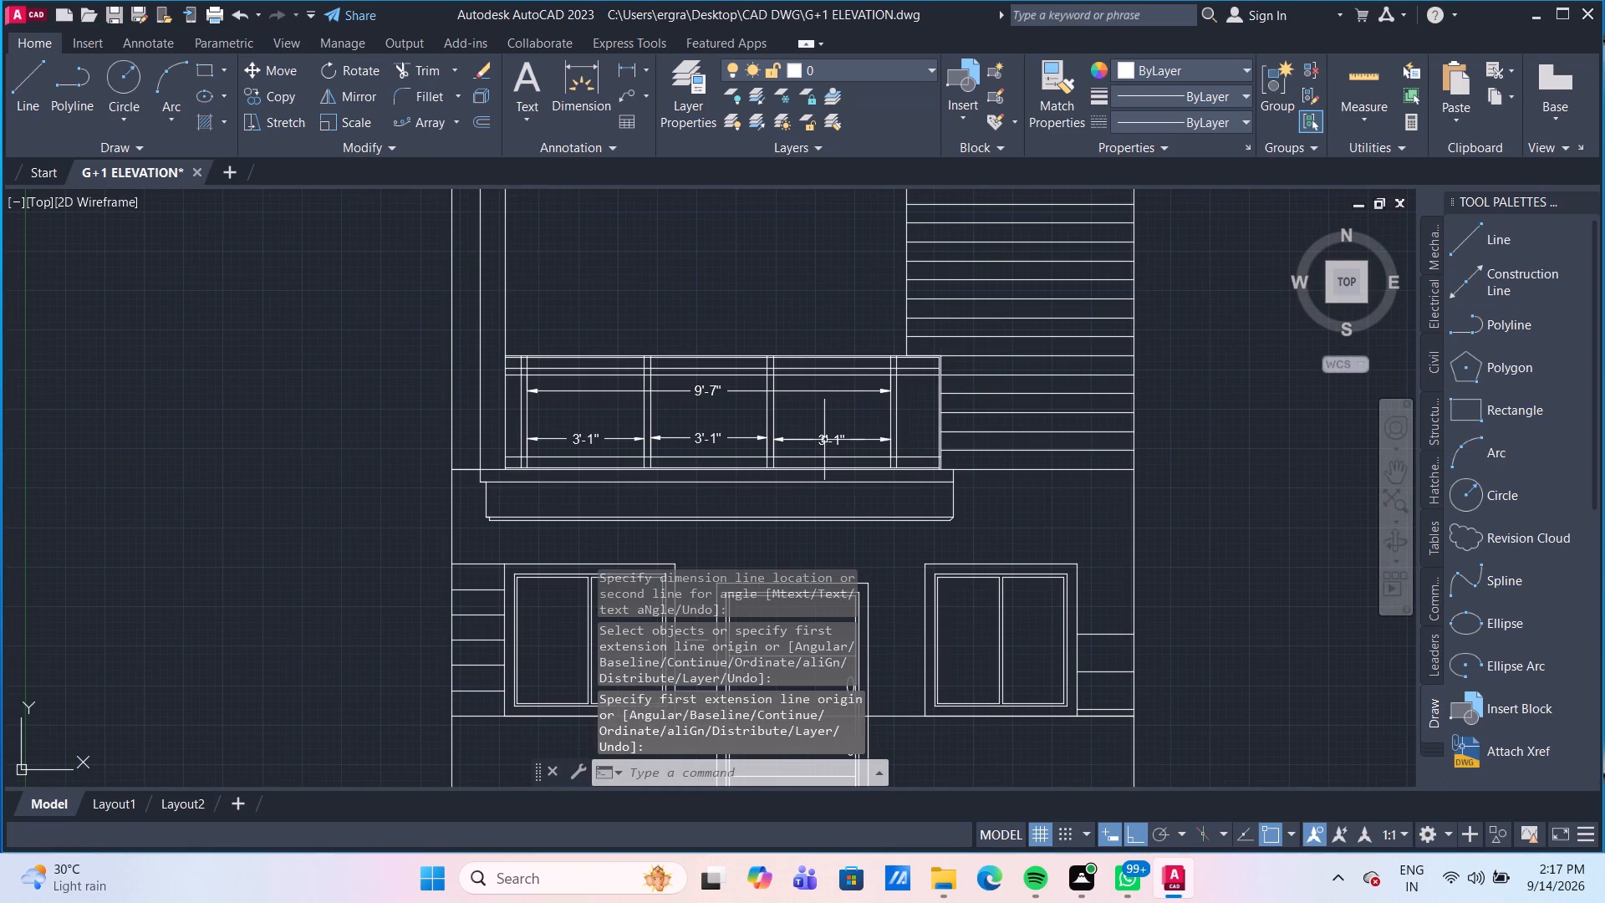
{"action": "left_click", "coordinate": [824, 440]}
{"action": "left_click", "coordinate": [697, 438]}
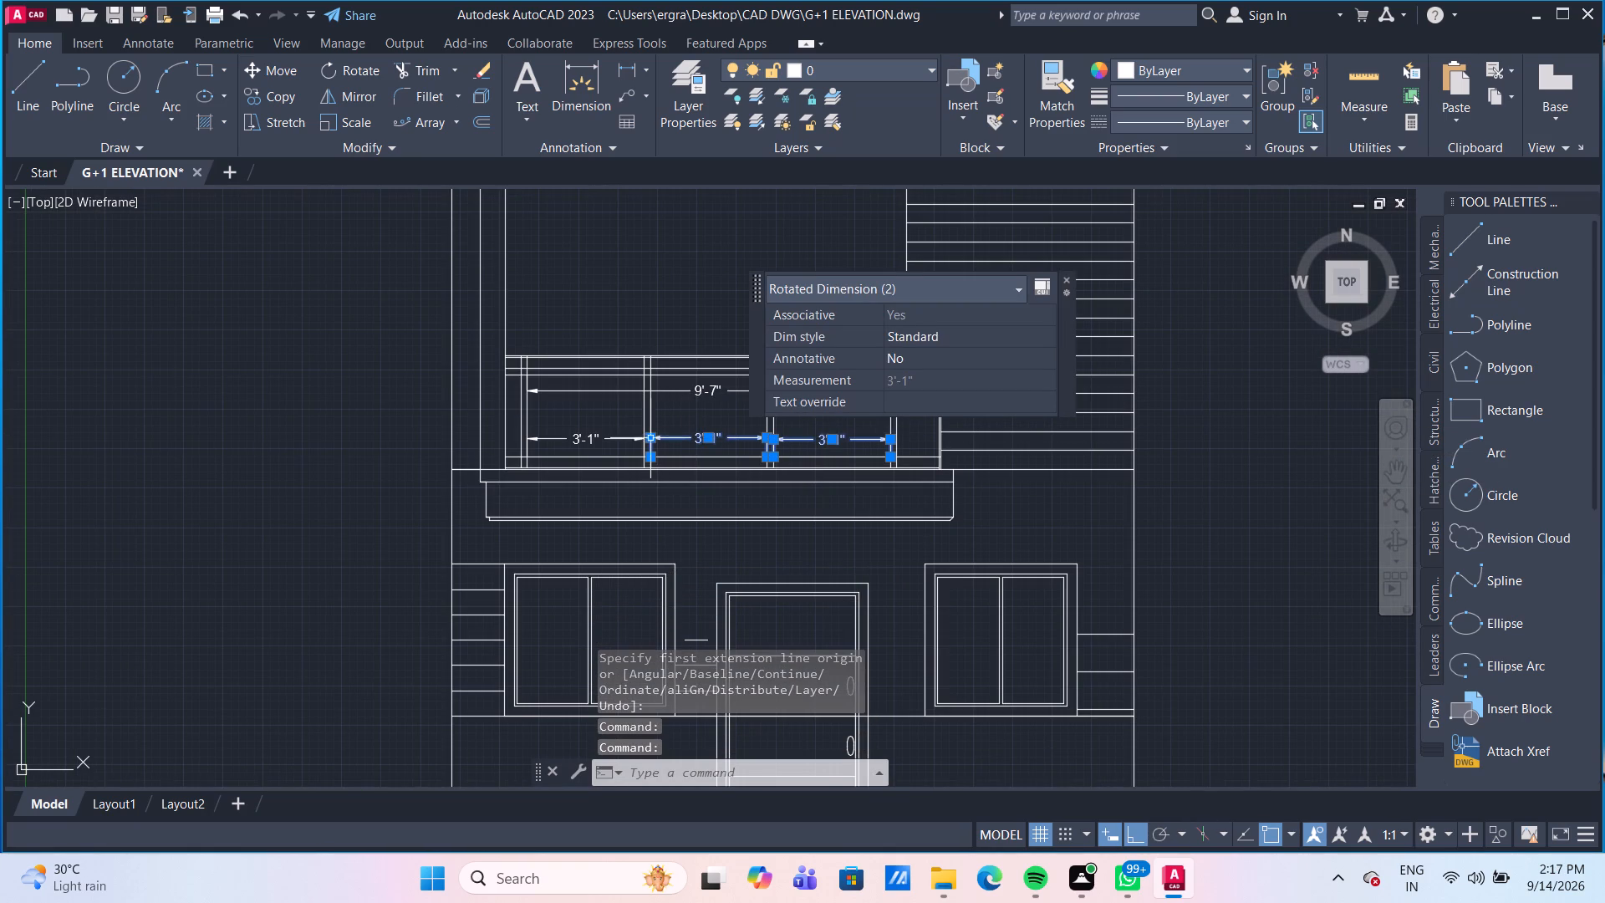
{"action": "left_click", "coordinate": [595, 441]}
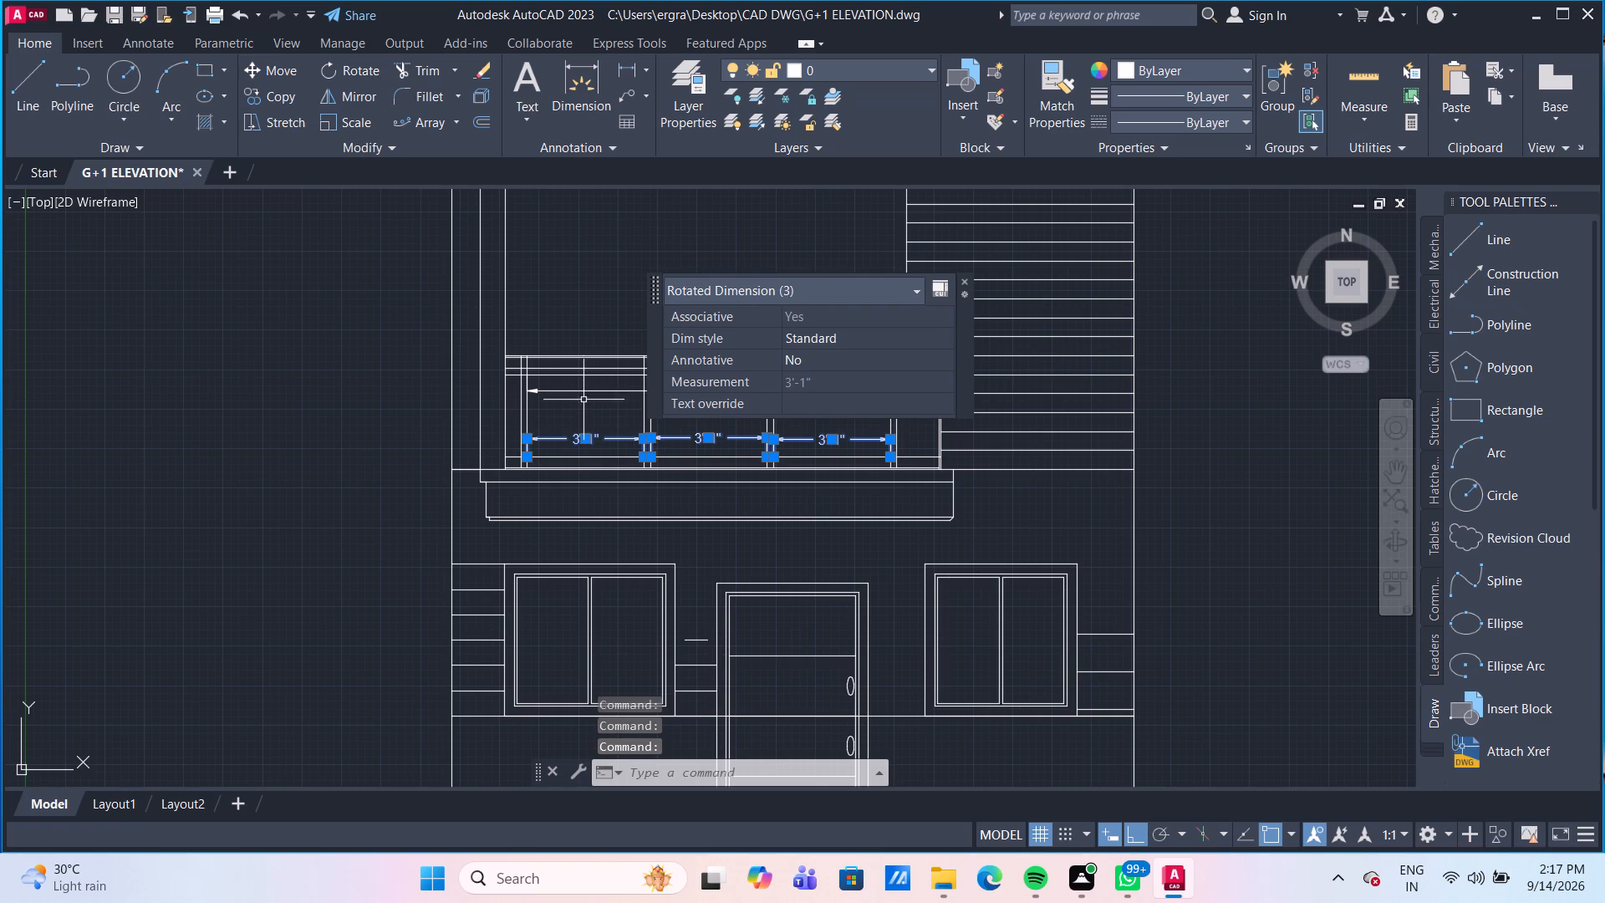
{"action": "left_click", "coordinate": [583, 391]}
{"action": "key", "text": "Delete"}
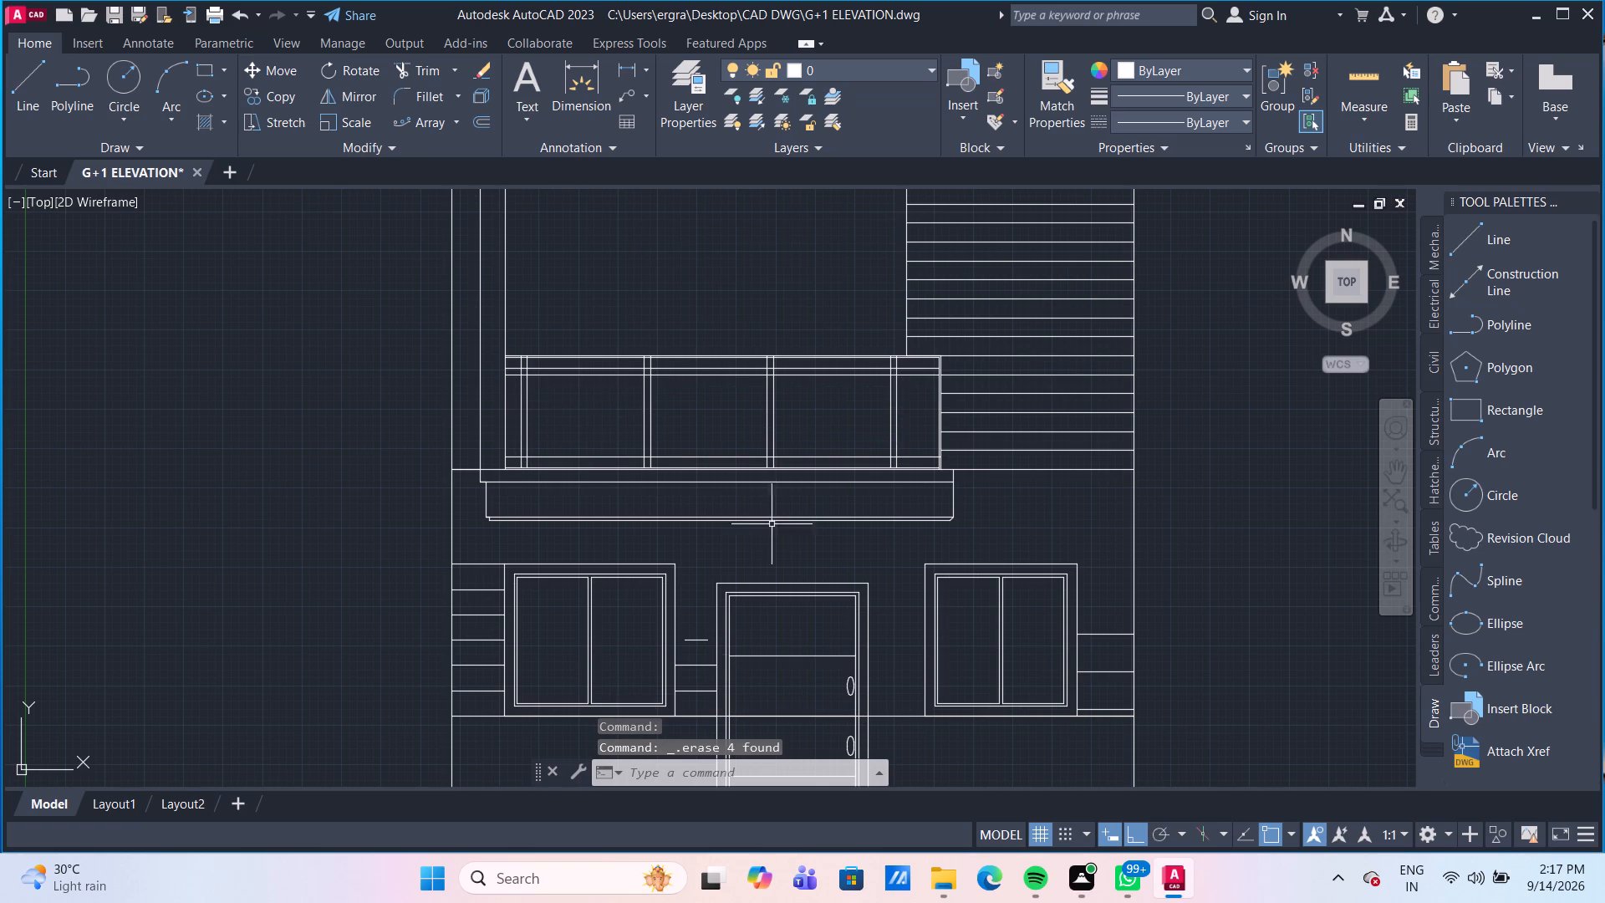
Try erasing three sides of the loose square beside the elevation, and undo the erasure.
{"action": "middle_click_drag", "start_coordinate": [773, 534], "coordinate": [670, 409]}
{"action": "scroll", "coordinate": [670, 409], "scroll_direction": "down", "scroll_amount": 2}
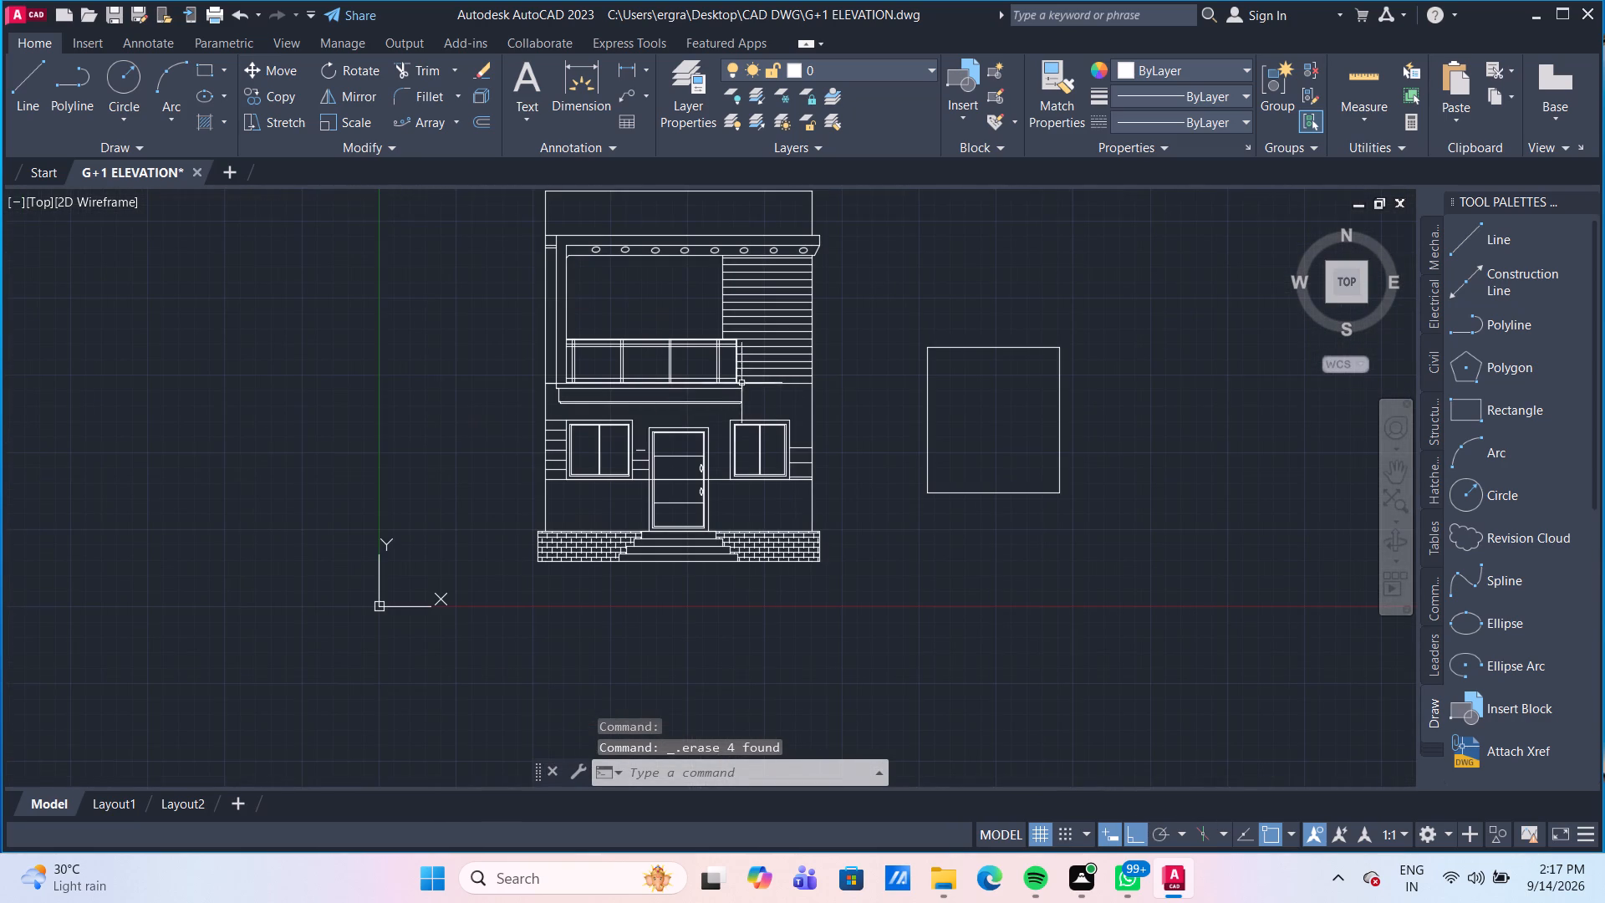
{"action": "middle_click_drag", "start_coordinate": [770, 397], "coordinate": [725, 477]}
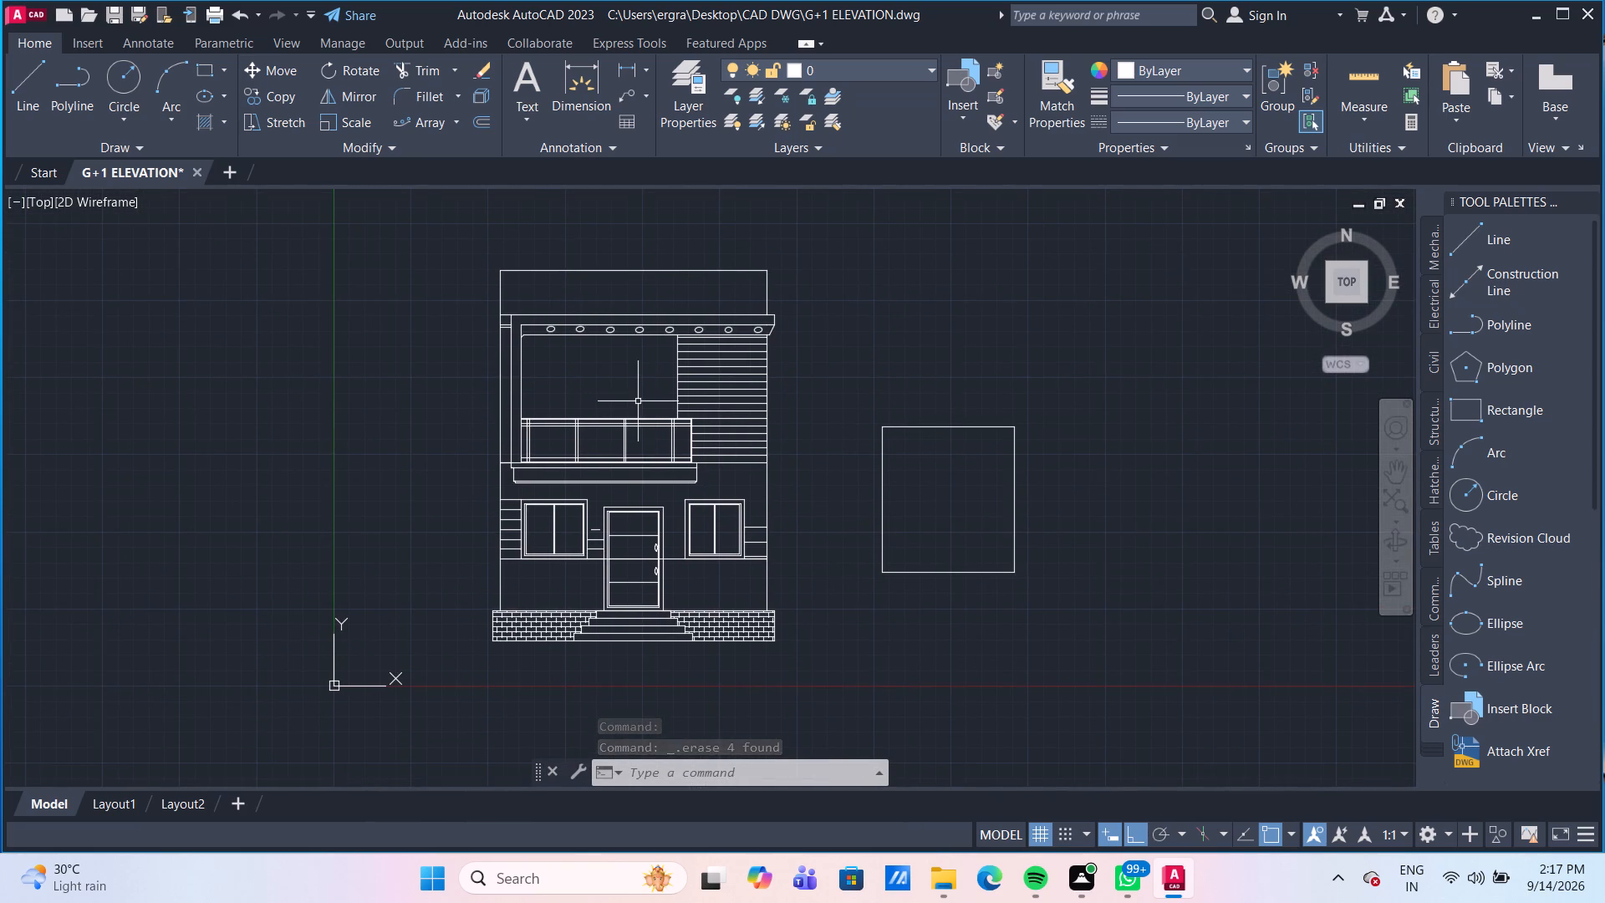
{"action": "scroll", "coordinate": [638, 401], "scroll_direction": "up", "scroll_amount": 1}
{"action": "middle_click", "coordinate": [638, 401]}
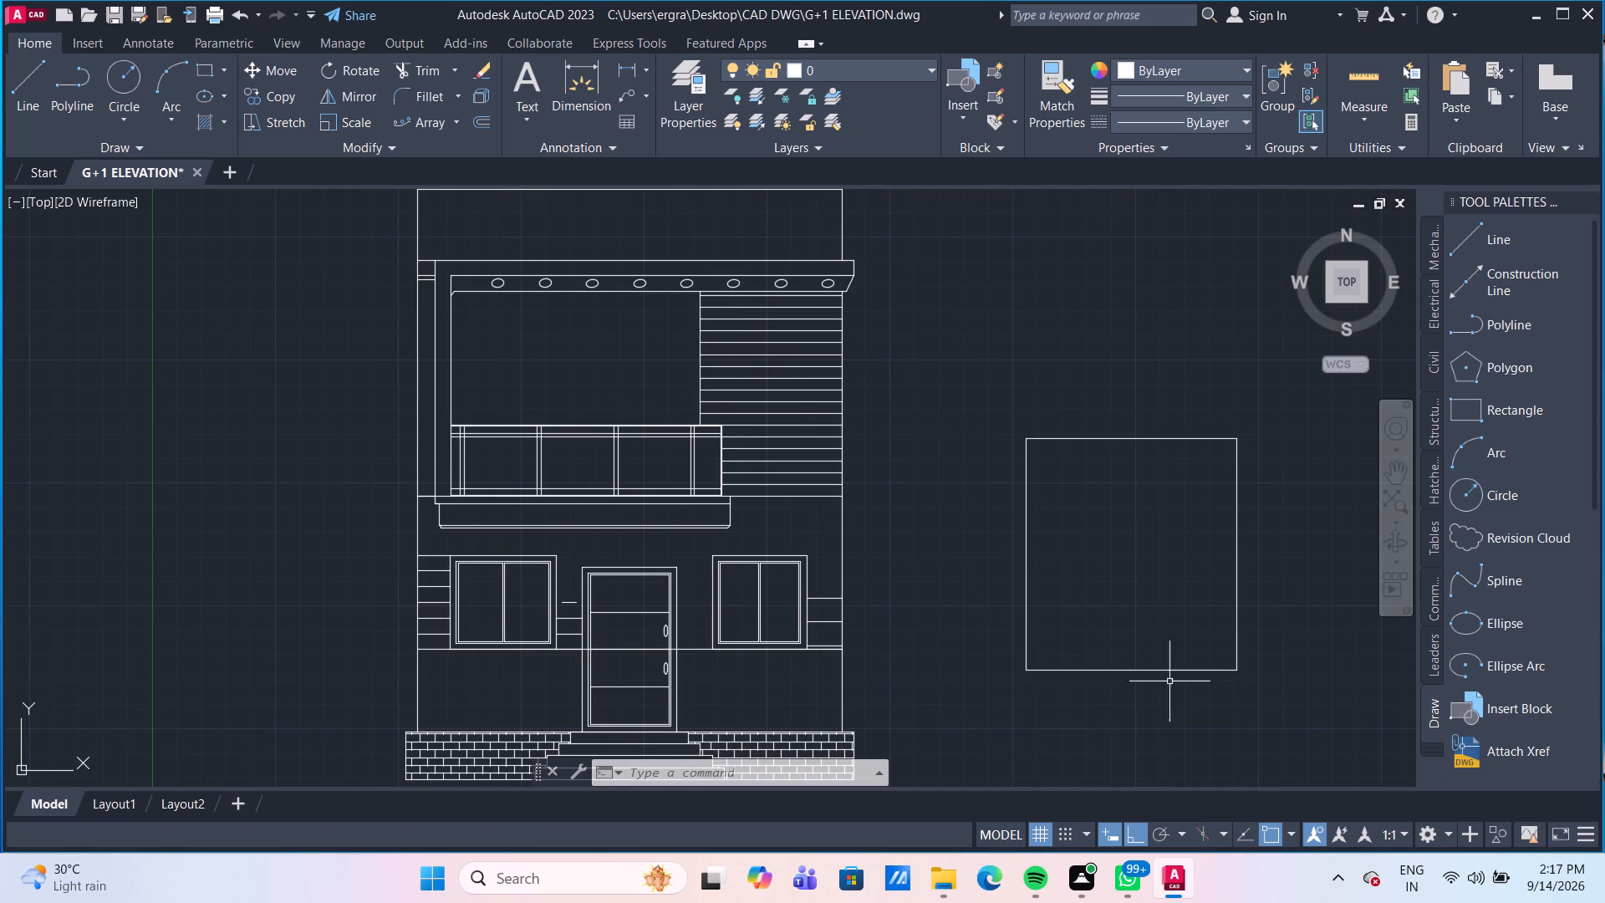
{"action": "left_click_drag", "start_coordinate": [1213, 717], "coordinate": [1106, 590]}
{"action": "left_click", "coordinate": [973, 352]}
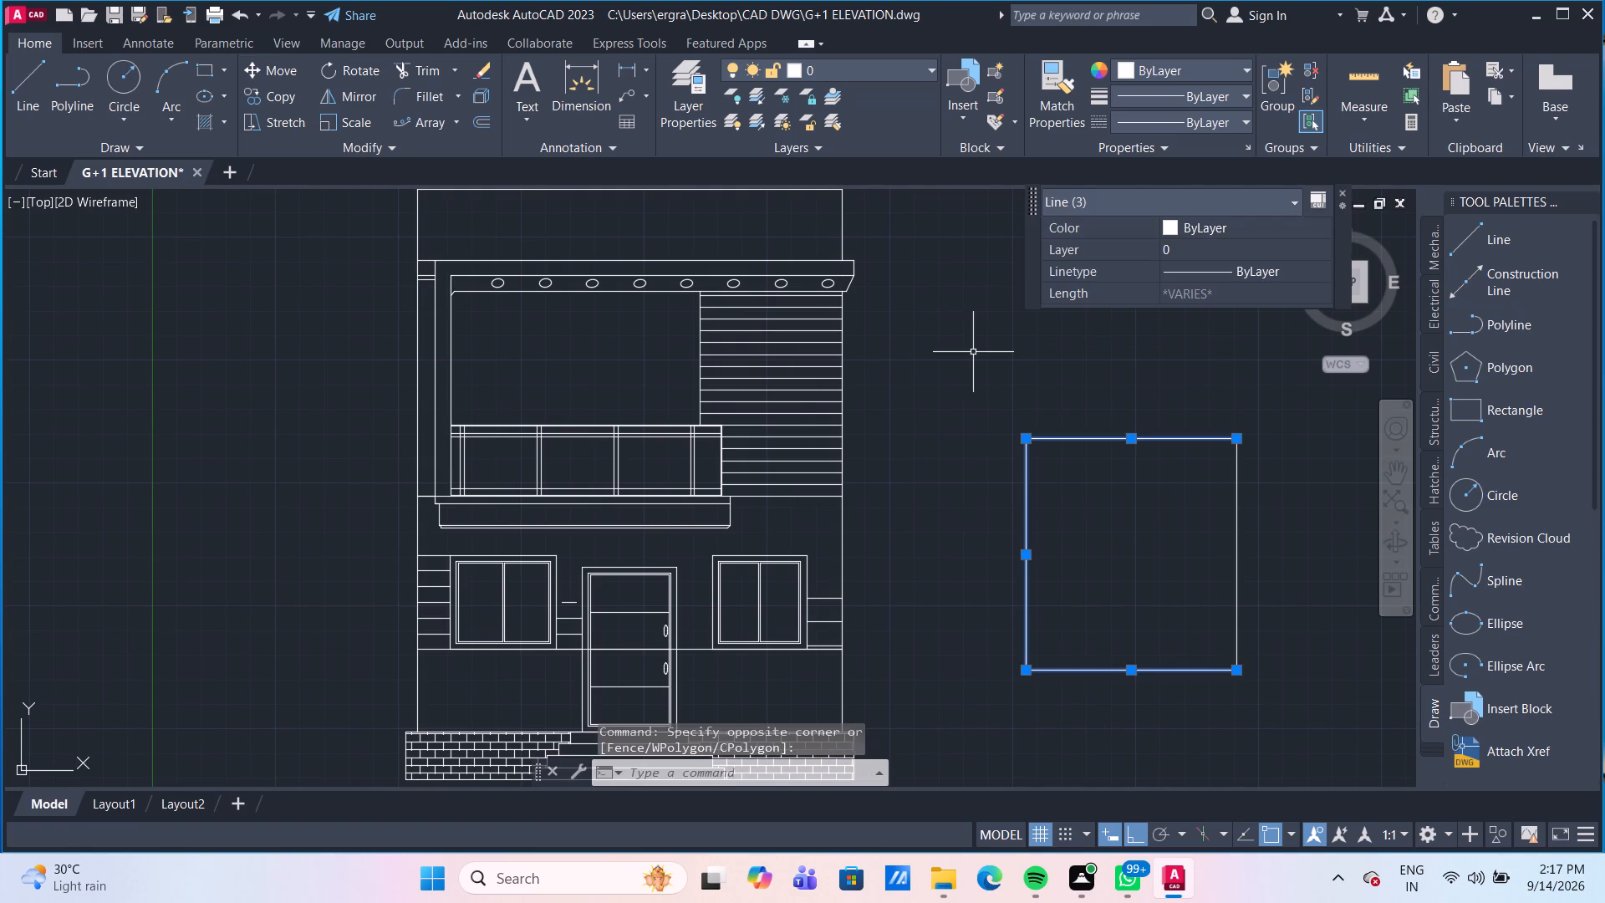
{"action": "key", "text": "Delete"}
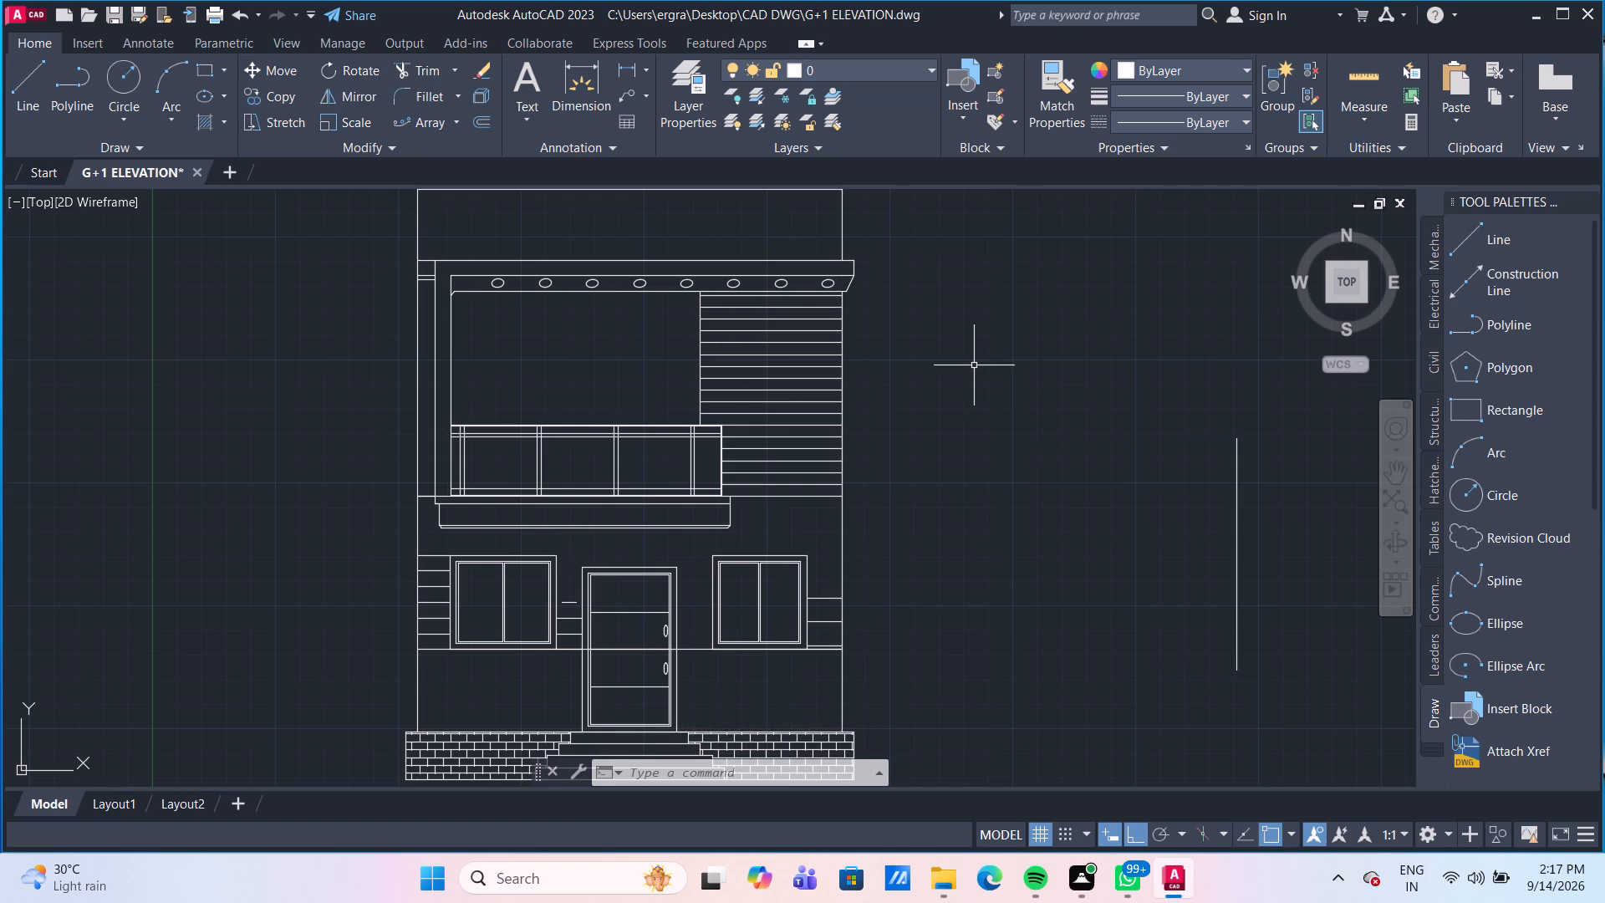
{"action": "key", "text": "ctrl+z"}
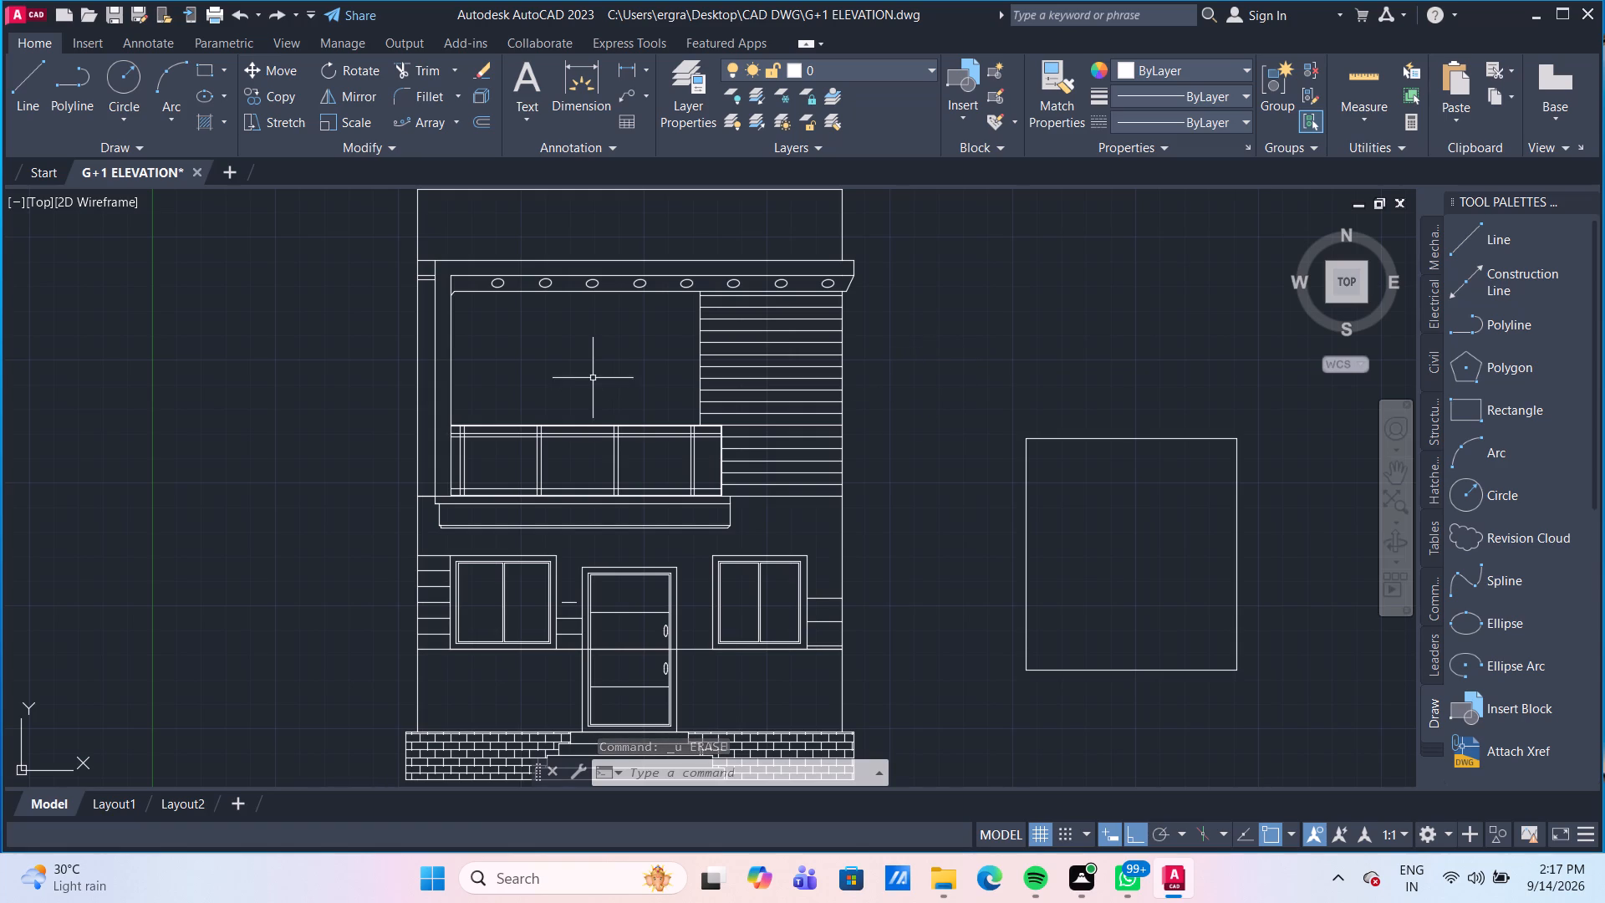
Draw a first-floor opening outline: 4' up from the railing top above the left window's centre, 4' across, and down to the railing's bottom line.
{"action": "scroll", "coordinate": [591, 353], "scroll_direction": "up", "scroll_amount": 1}
{"action": "middle_click_drag", "start_coordinate": [591, 353], "coordinate": [599, 367]}
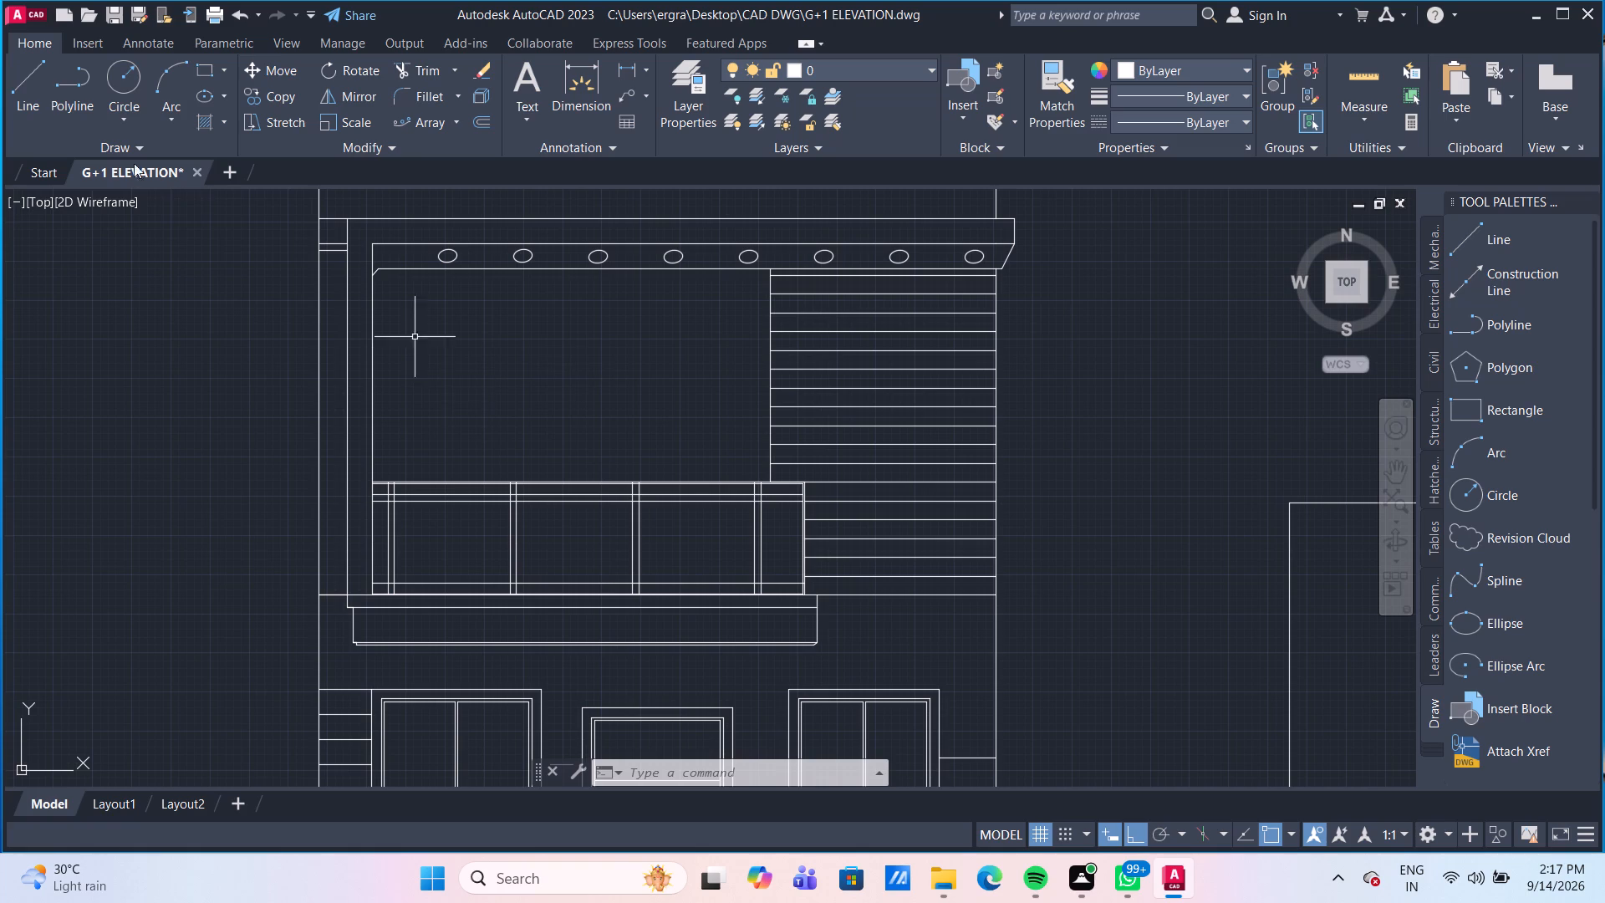
{"action": "left_click", "coordinate": [13, 108]}
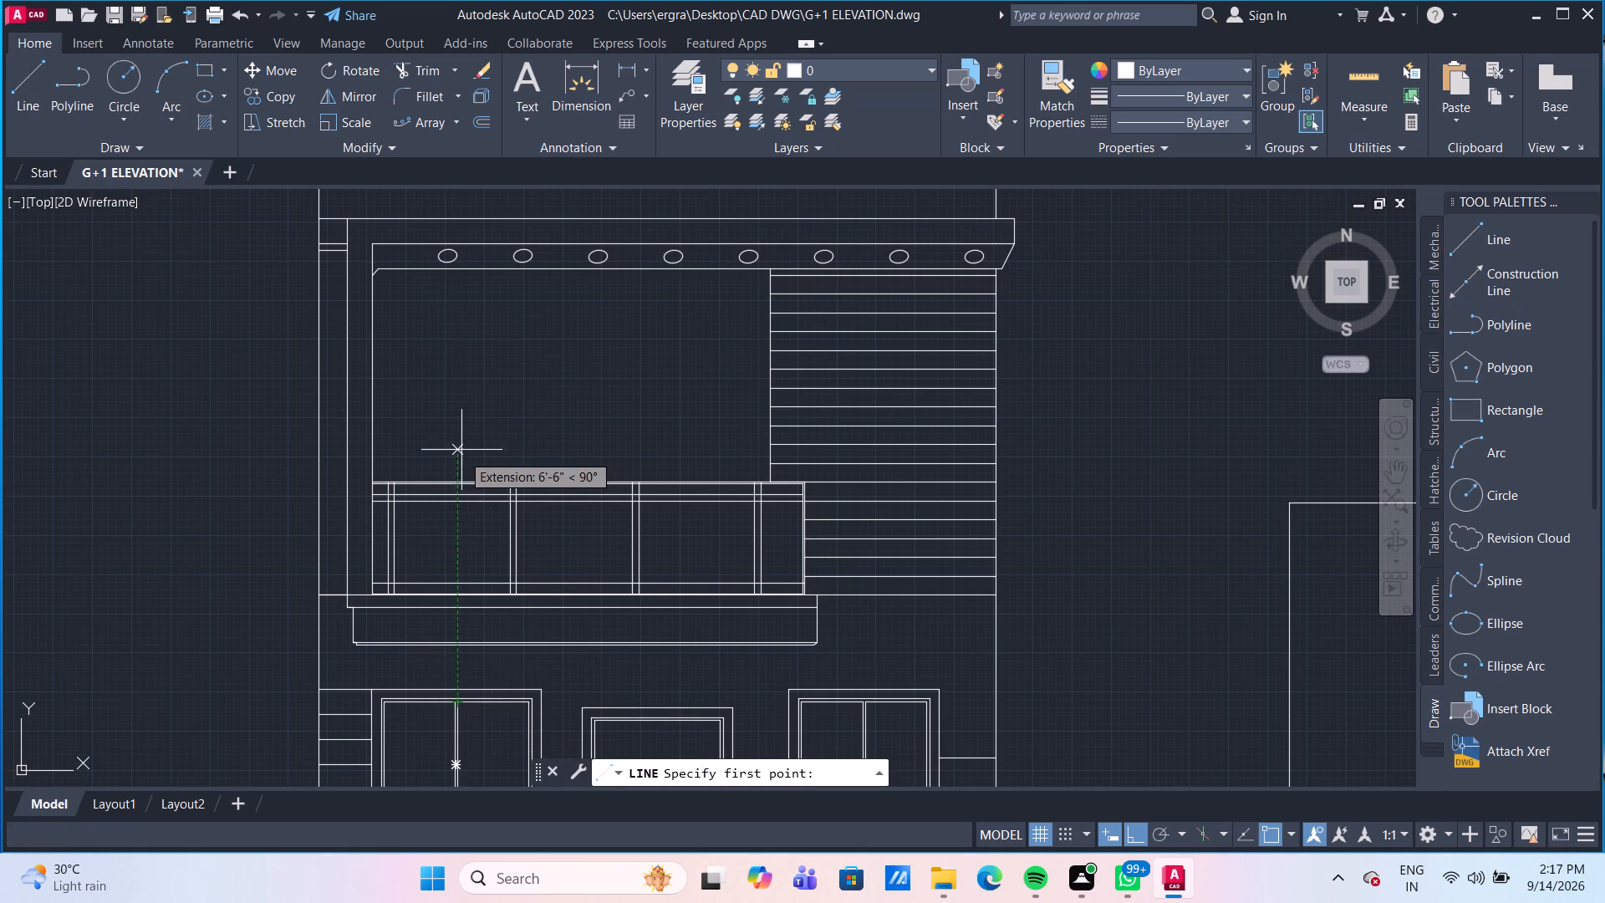
{"action": "left_click", "coordinate": [457, 477]}
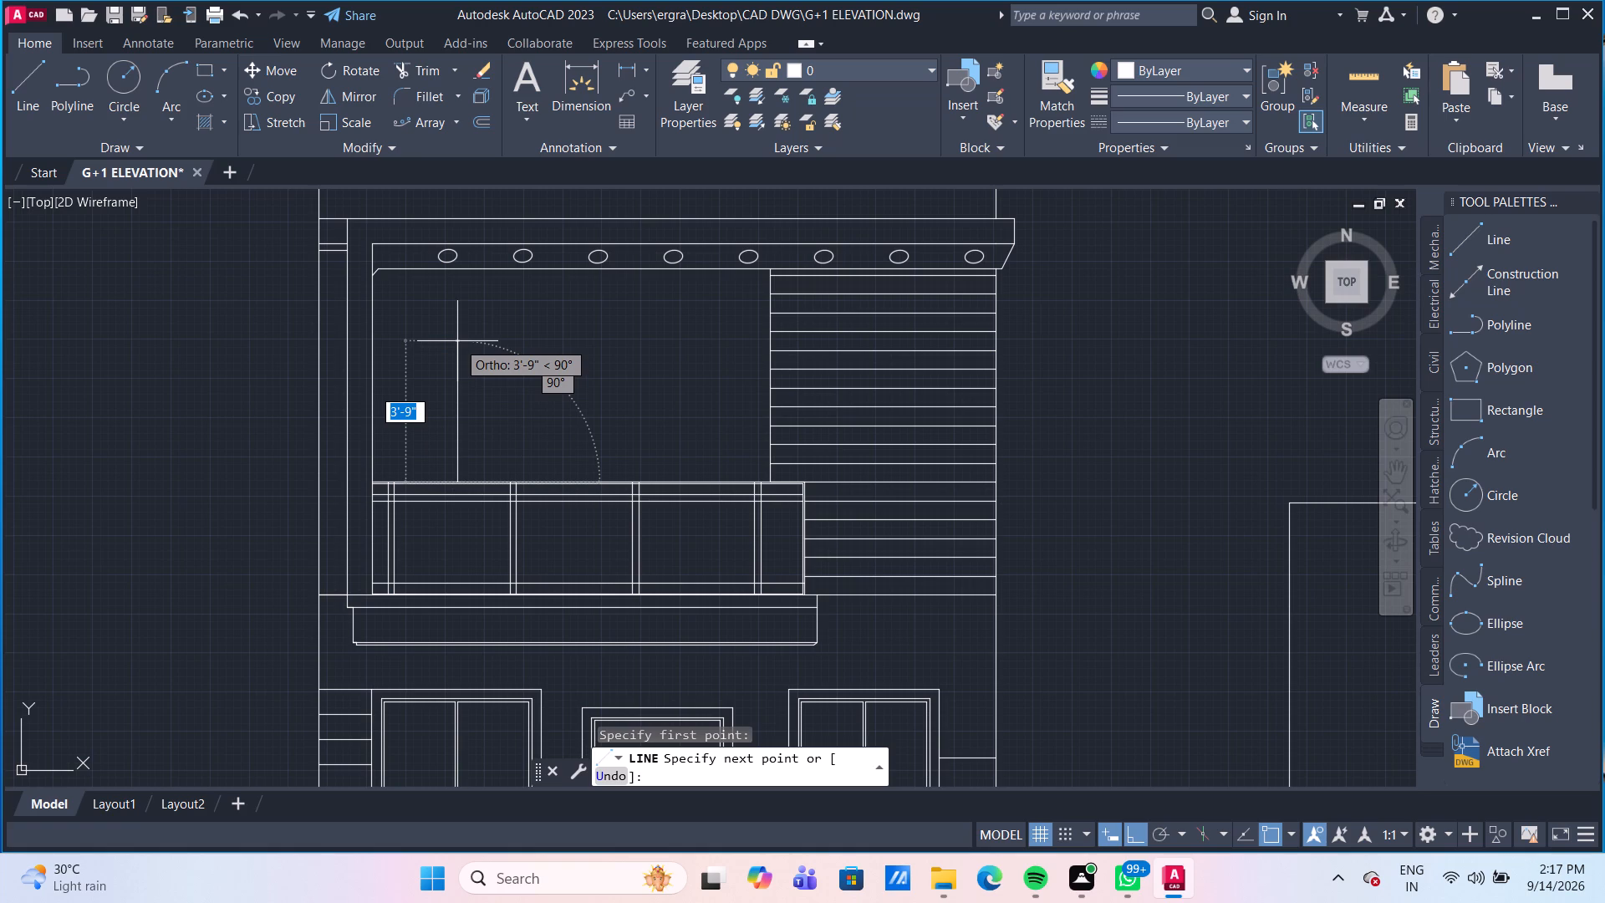
{"action": "type", "text": "4'"}
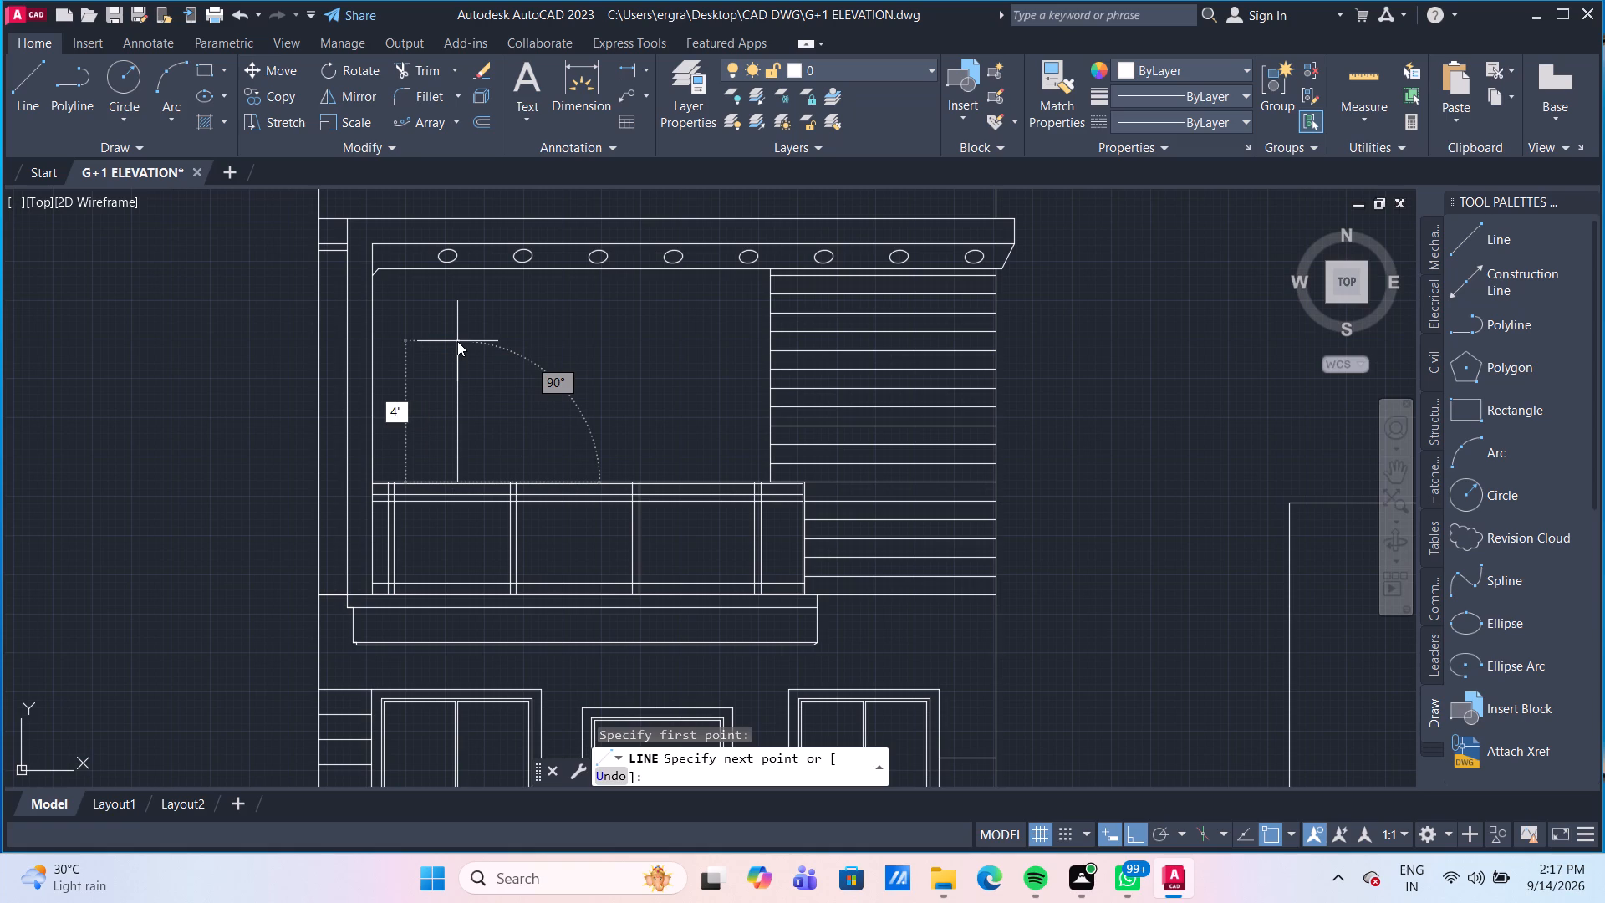
{"action": "key", "text": "Return"}
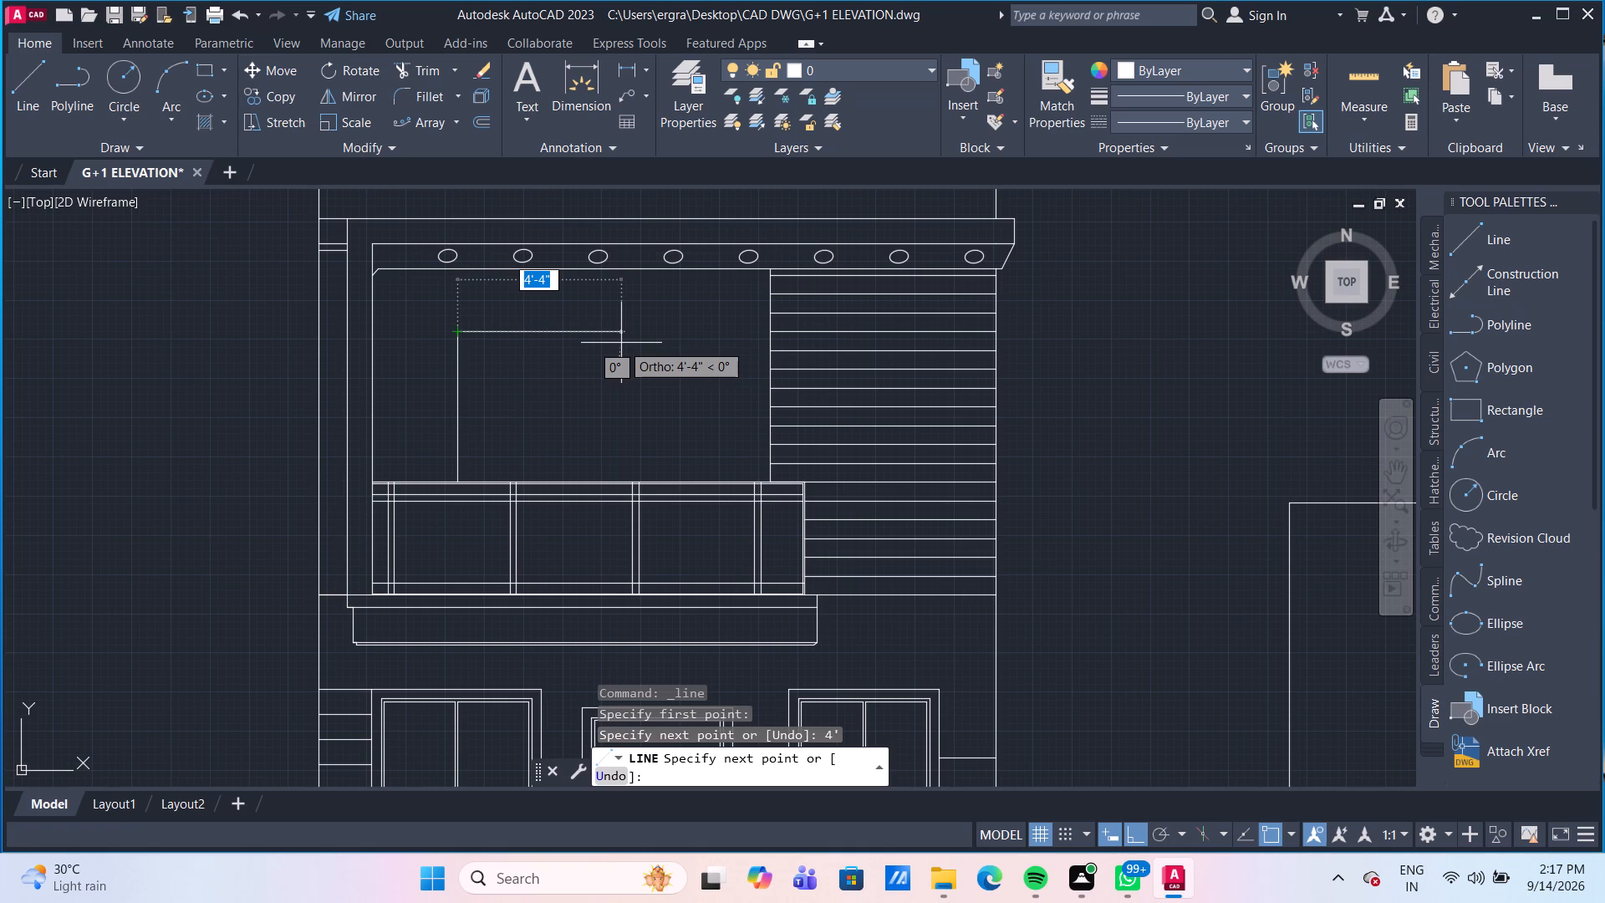
{"action": "key", "text": "4"}
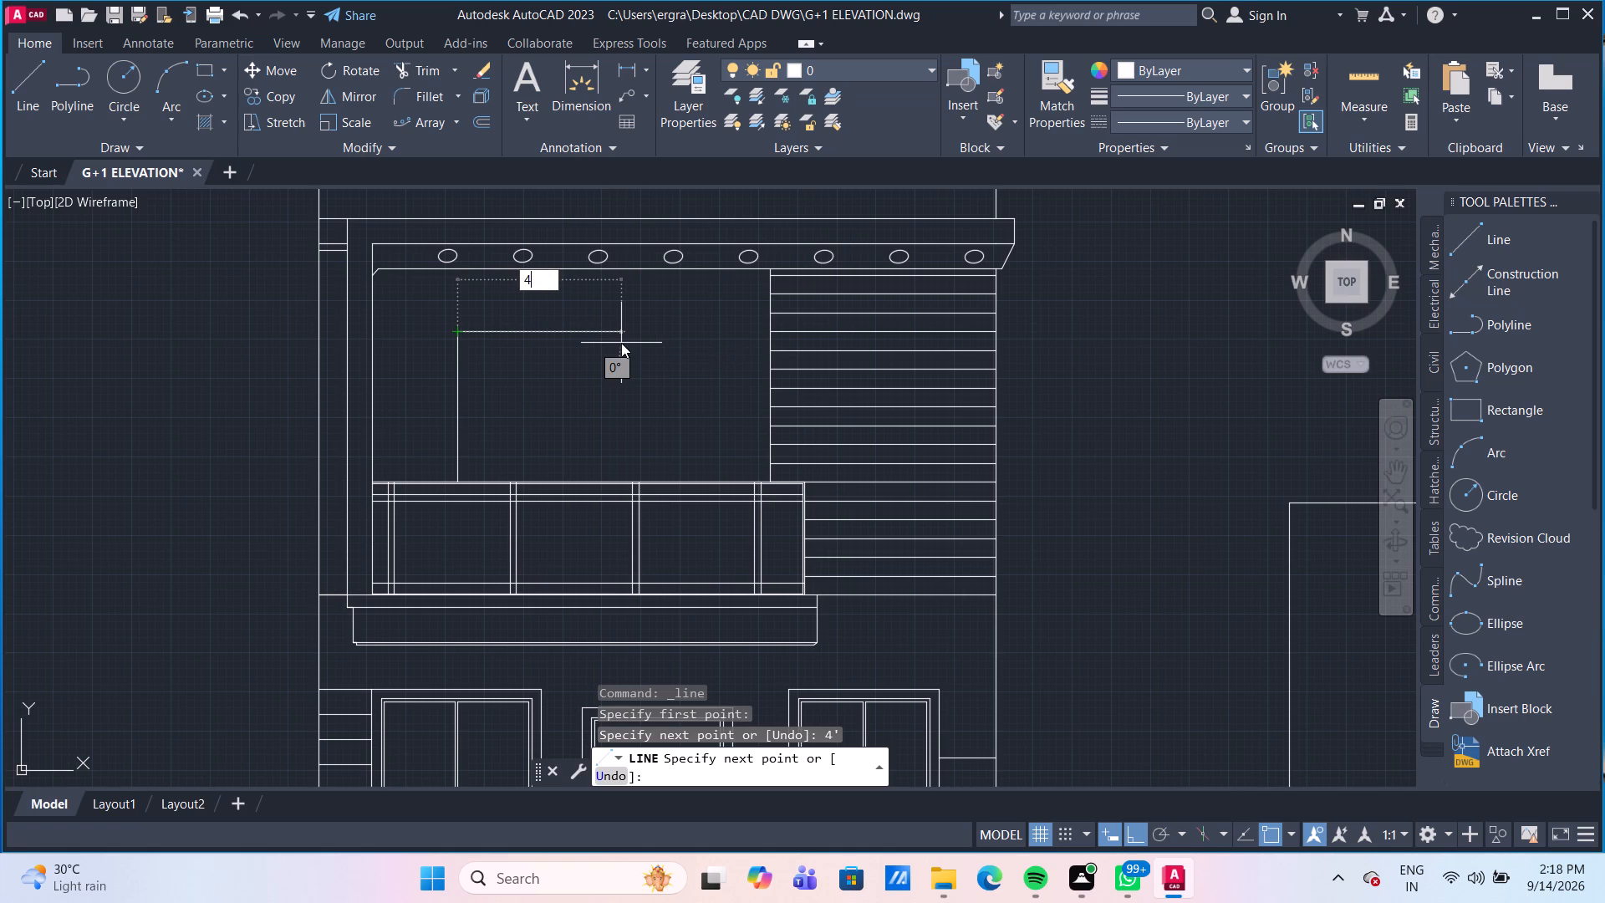
{"action": "key", "text": "apostrophe"}
{"action": "key", "text": "Return"}
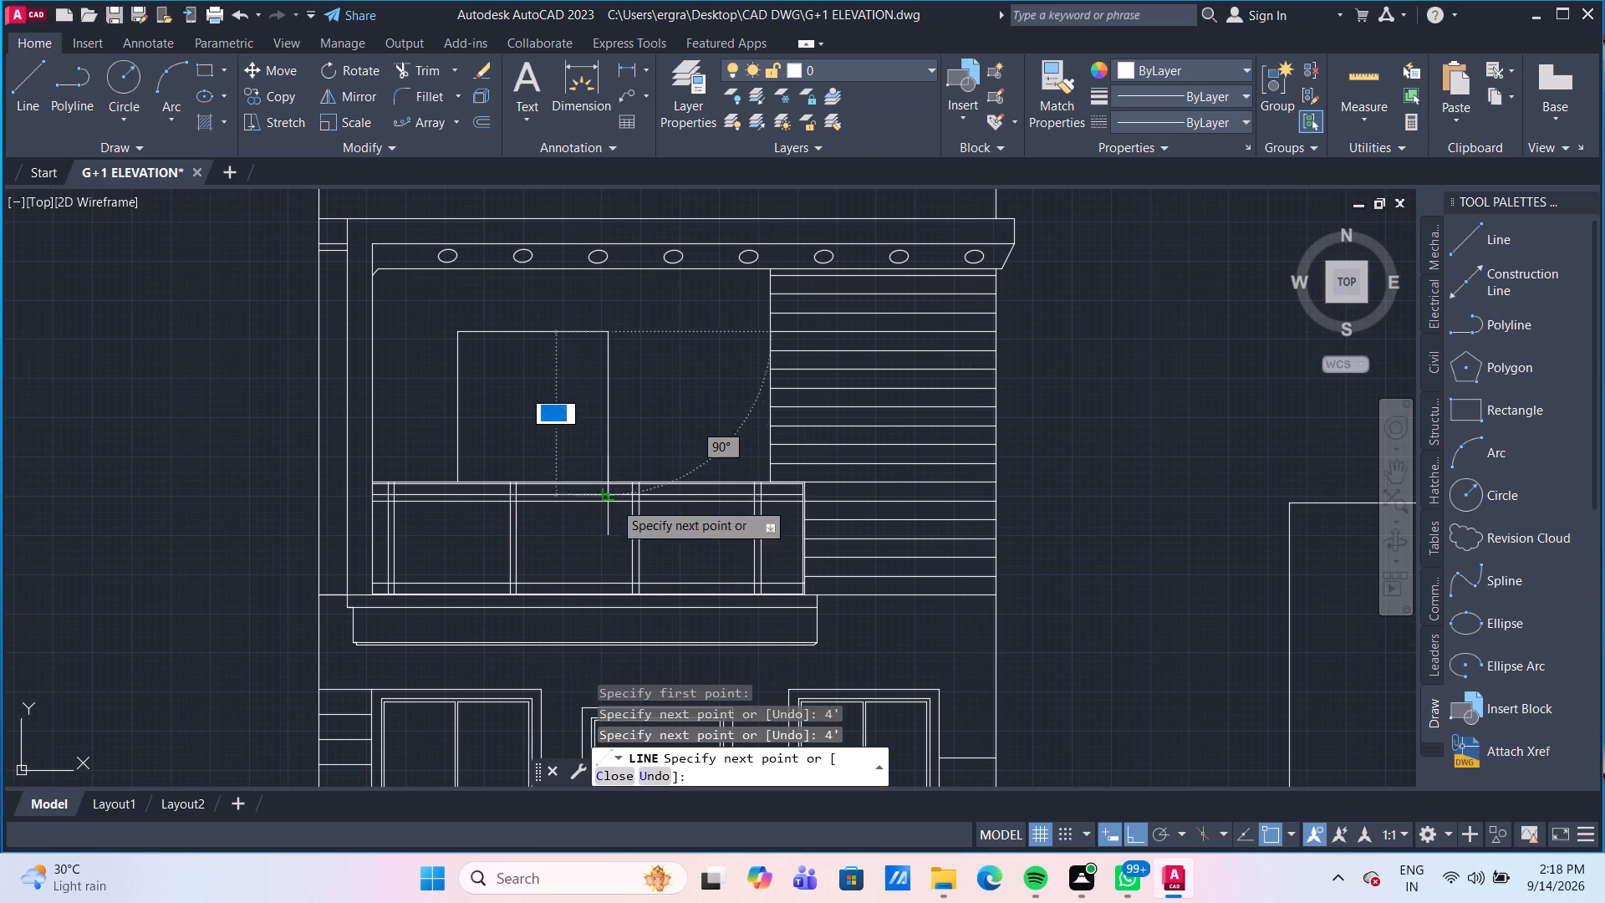
{"action": "left_click", "coordinate": [607, 590]}
{"action": "key", "text": "Return"}
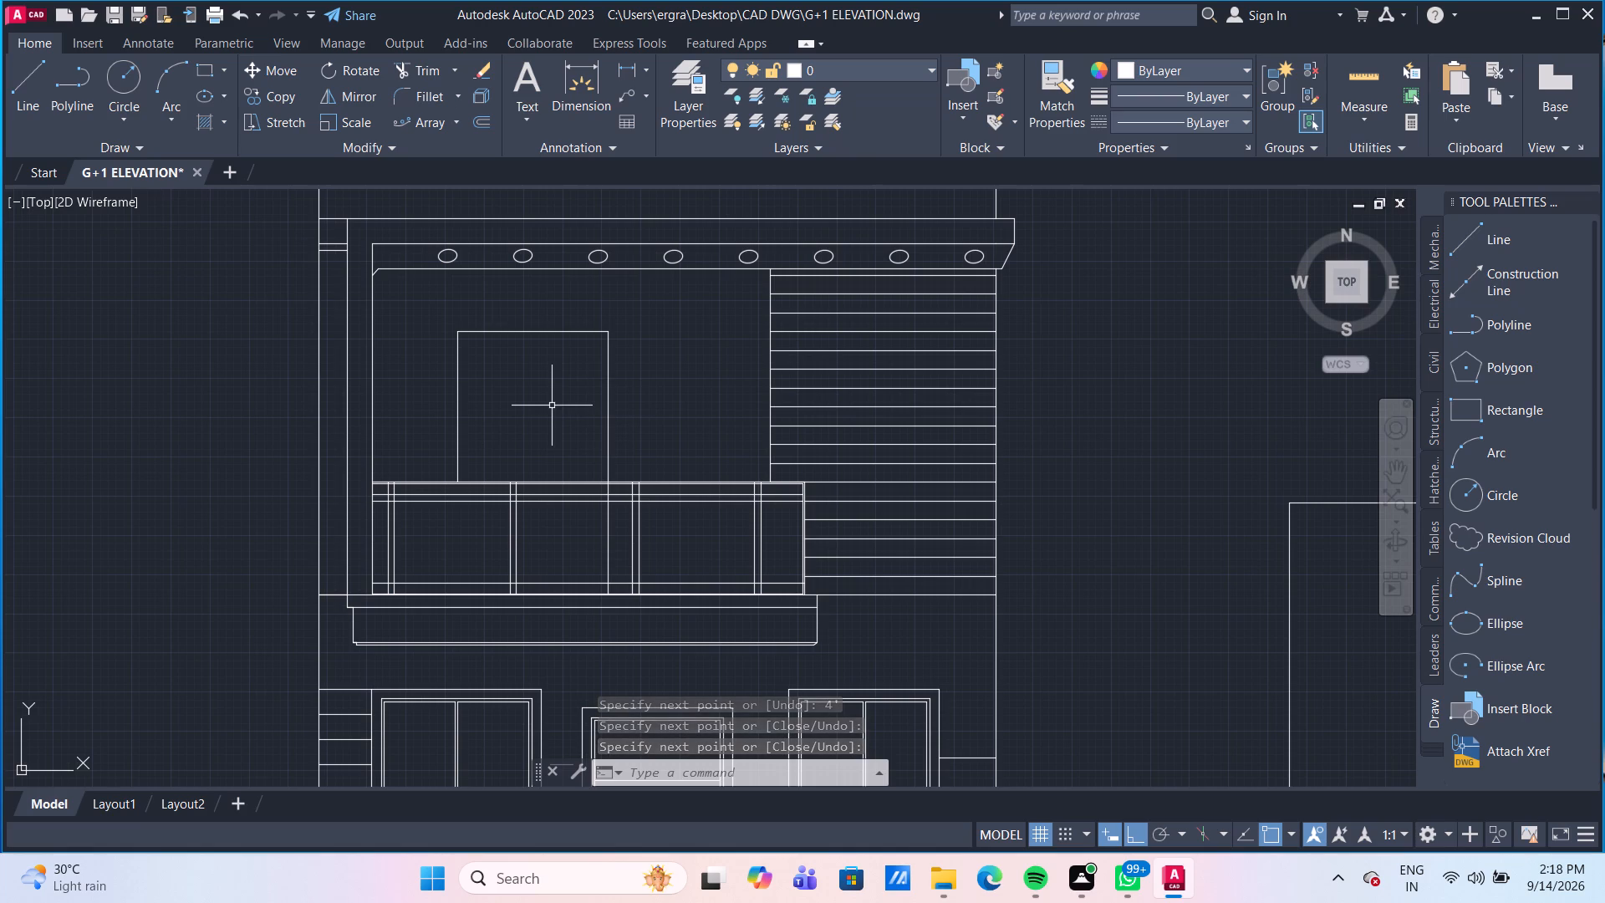
Extend the opening outline's left vertical line down through the railing to its bottom line.
{"action": "type", "text": "EX"}
{"action": "key", "text": "Return"}
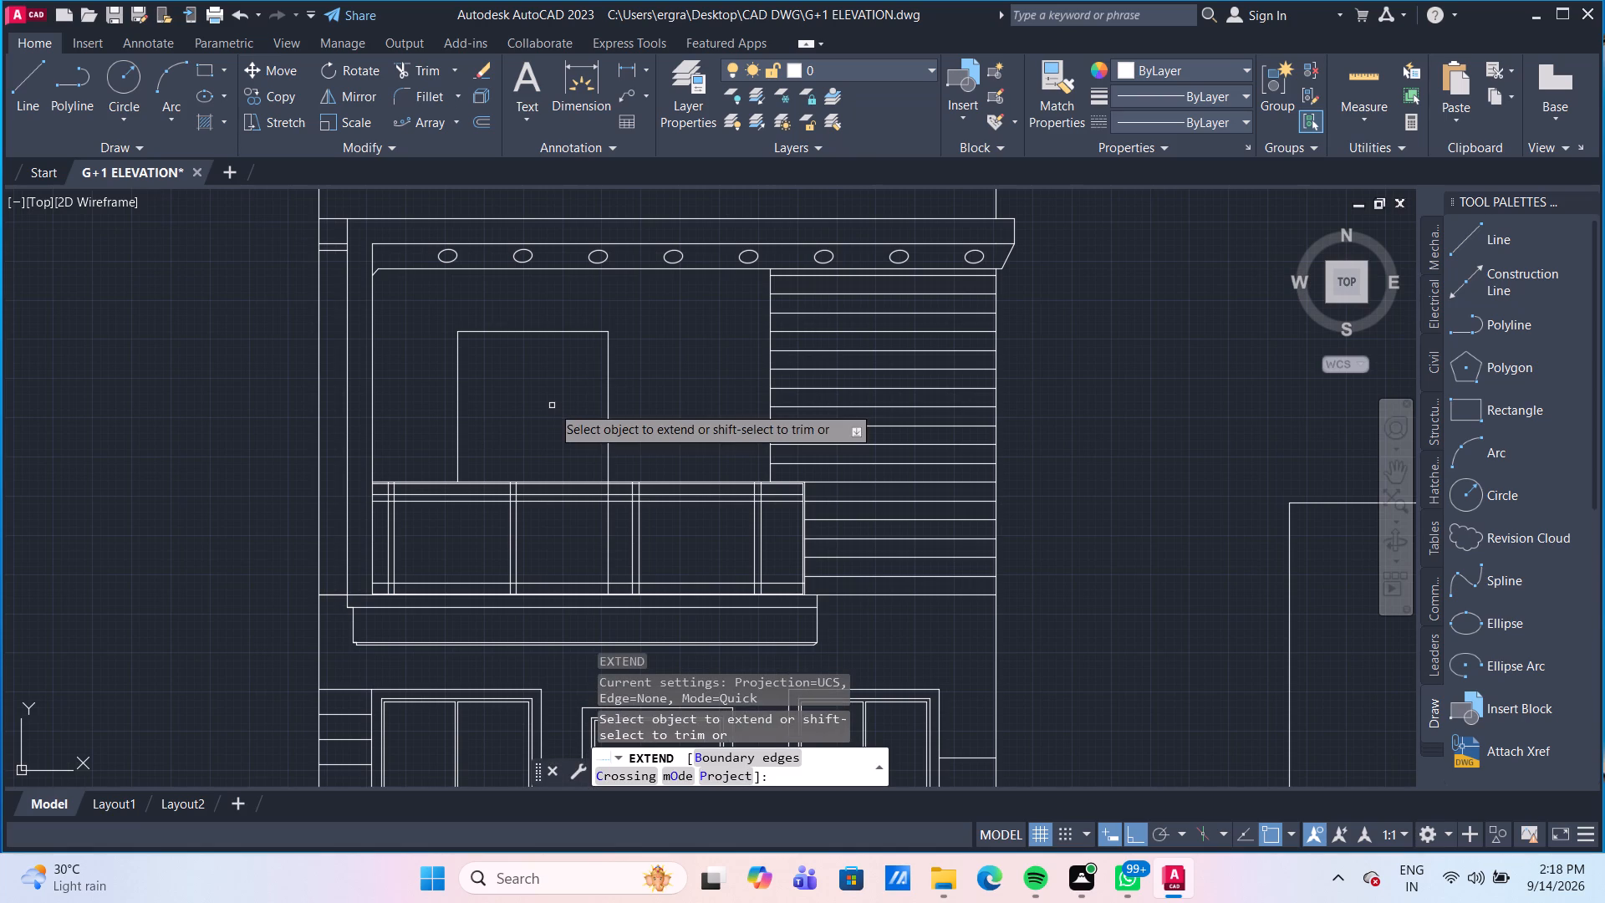
{"action": "left_click", "coordinate": [459, 434]}
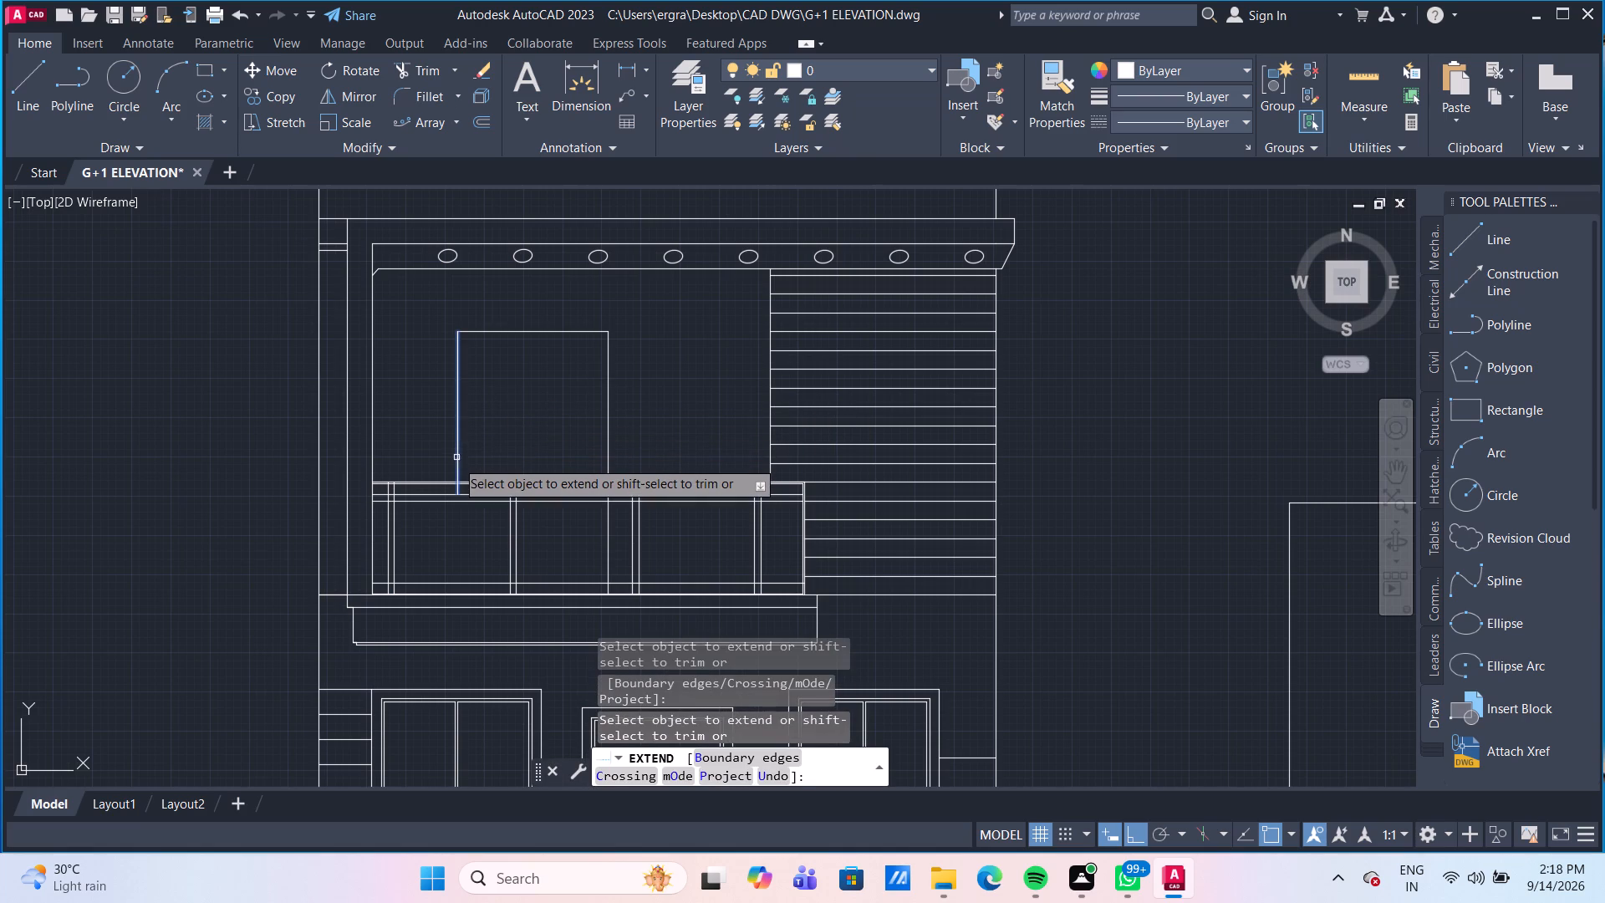
{"action": "left_click", "coordinate": [456, 461]}
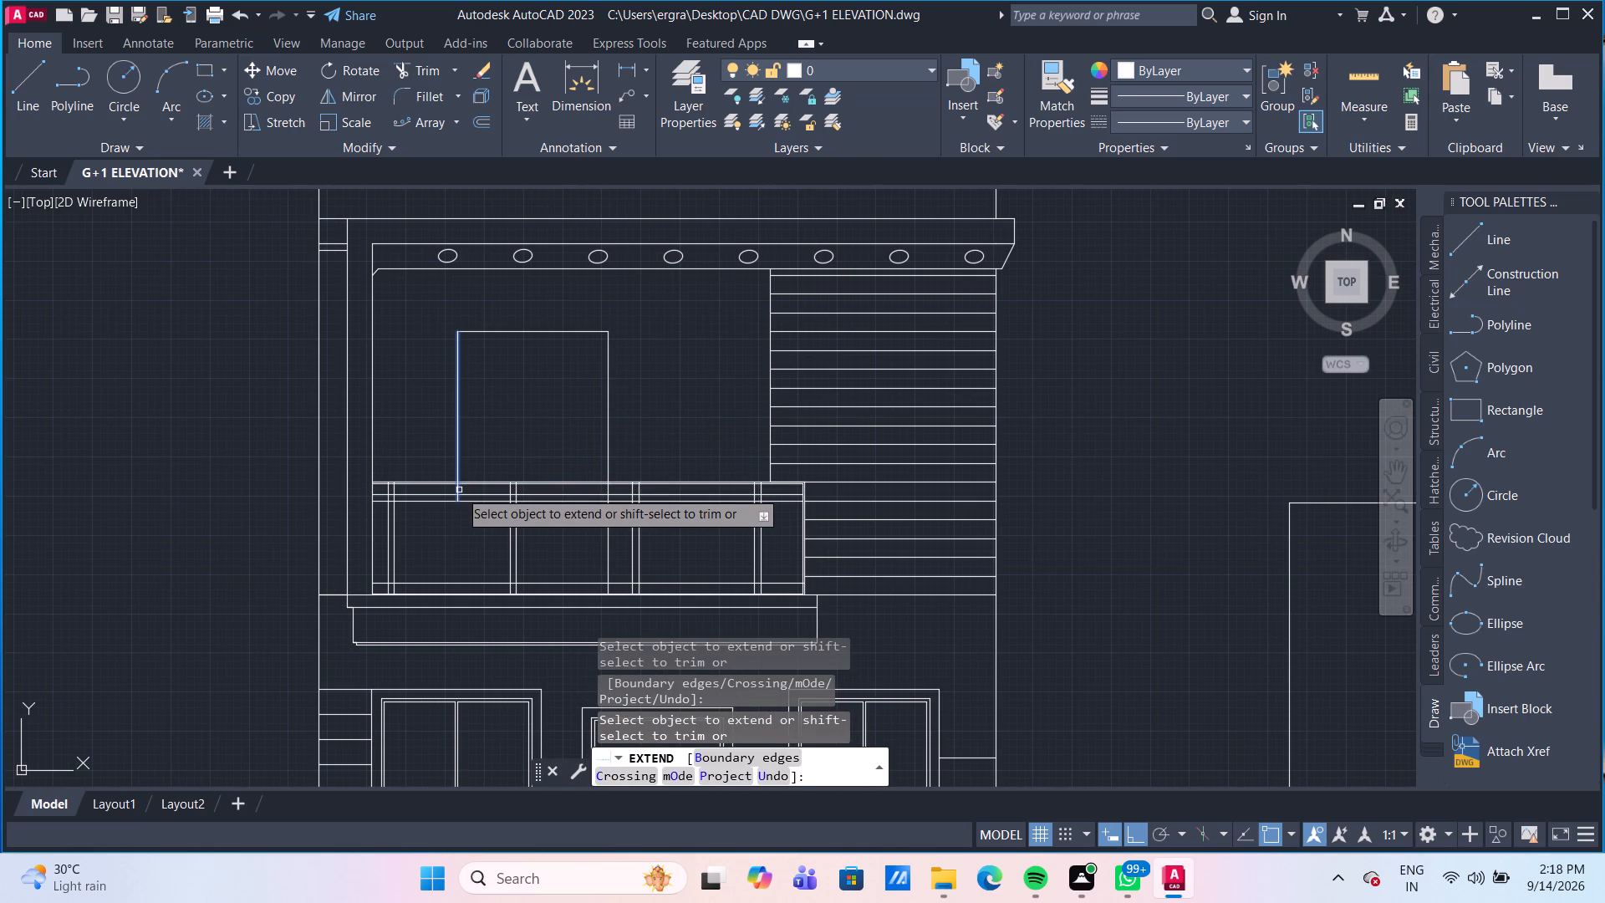
{"action": "left_click", "coordinate": [459, 490]}
{"action": "left_click", "coordinate": [455, 497]}
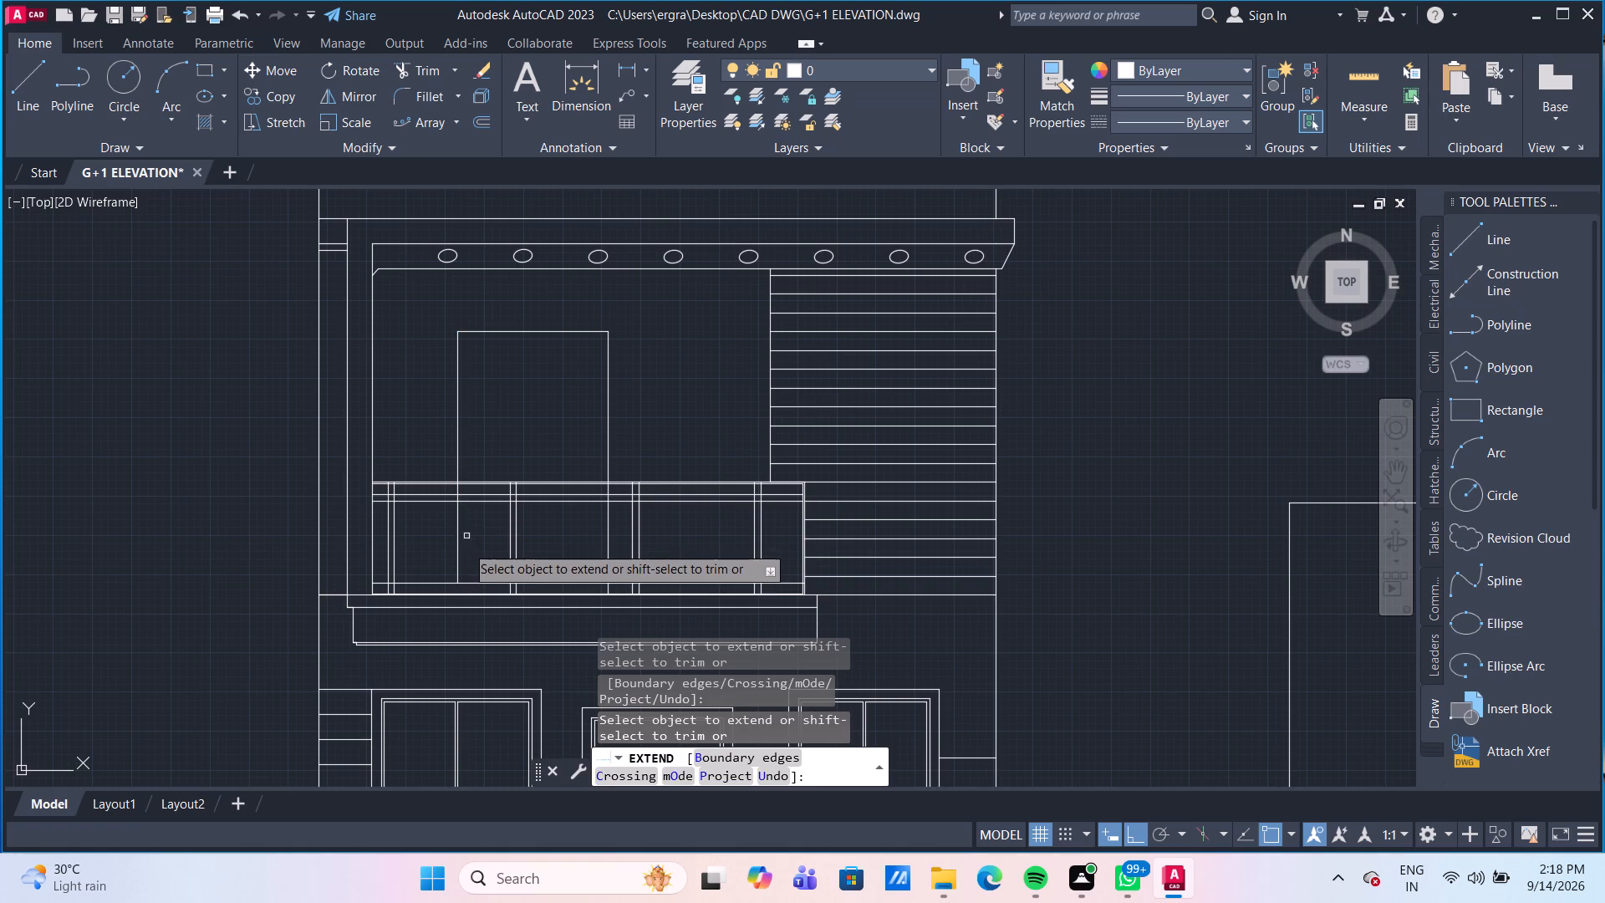
{"action": "left_click", "coordinate": [455, 571]}
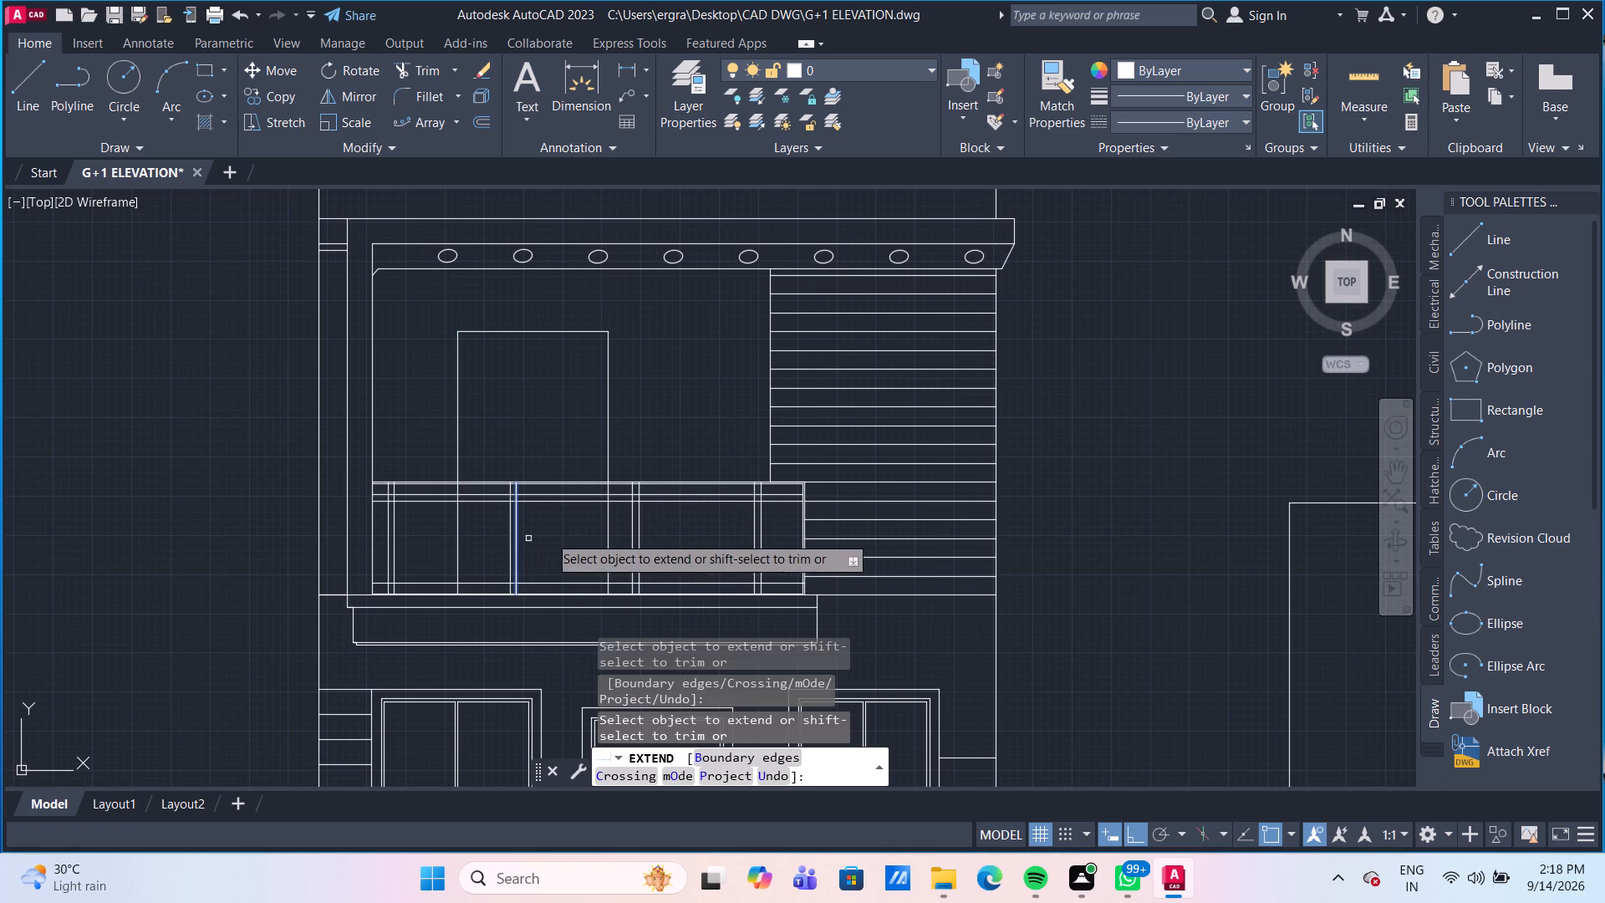
{"action": "key", "text": "Escape"}
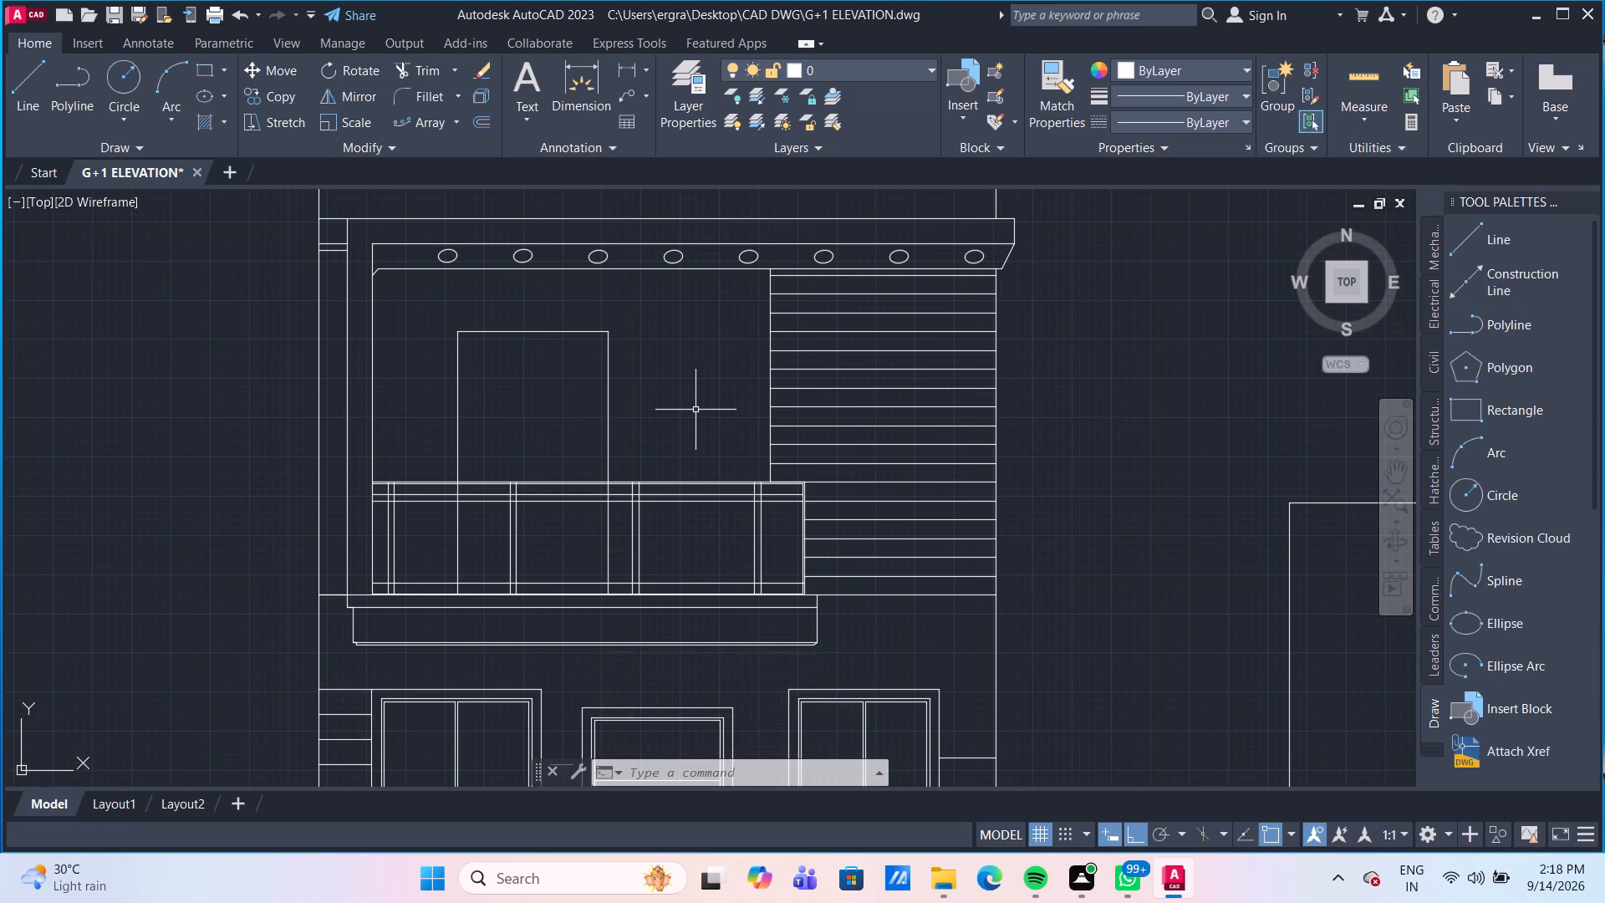
Group the three lines of the opening outline behind the railing.
{"action": "left_click", "coordinate": [665, 398]}
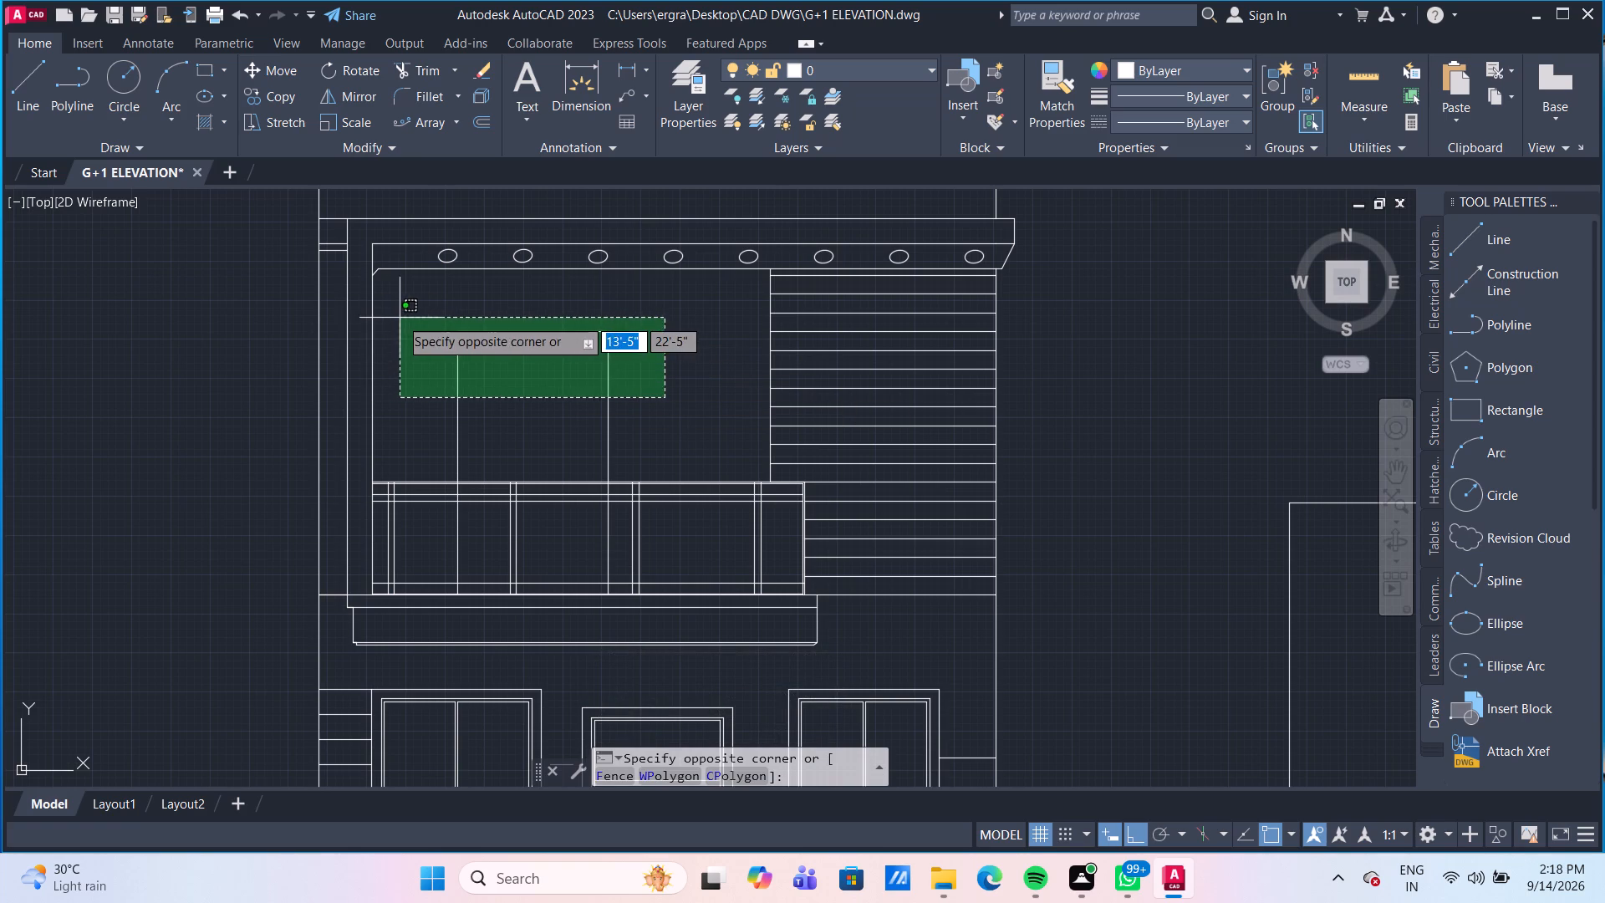
{"action": "left_click", "coordinate": [400, 318]}
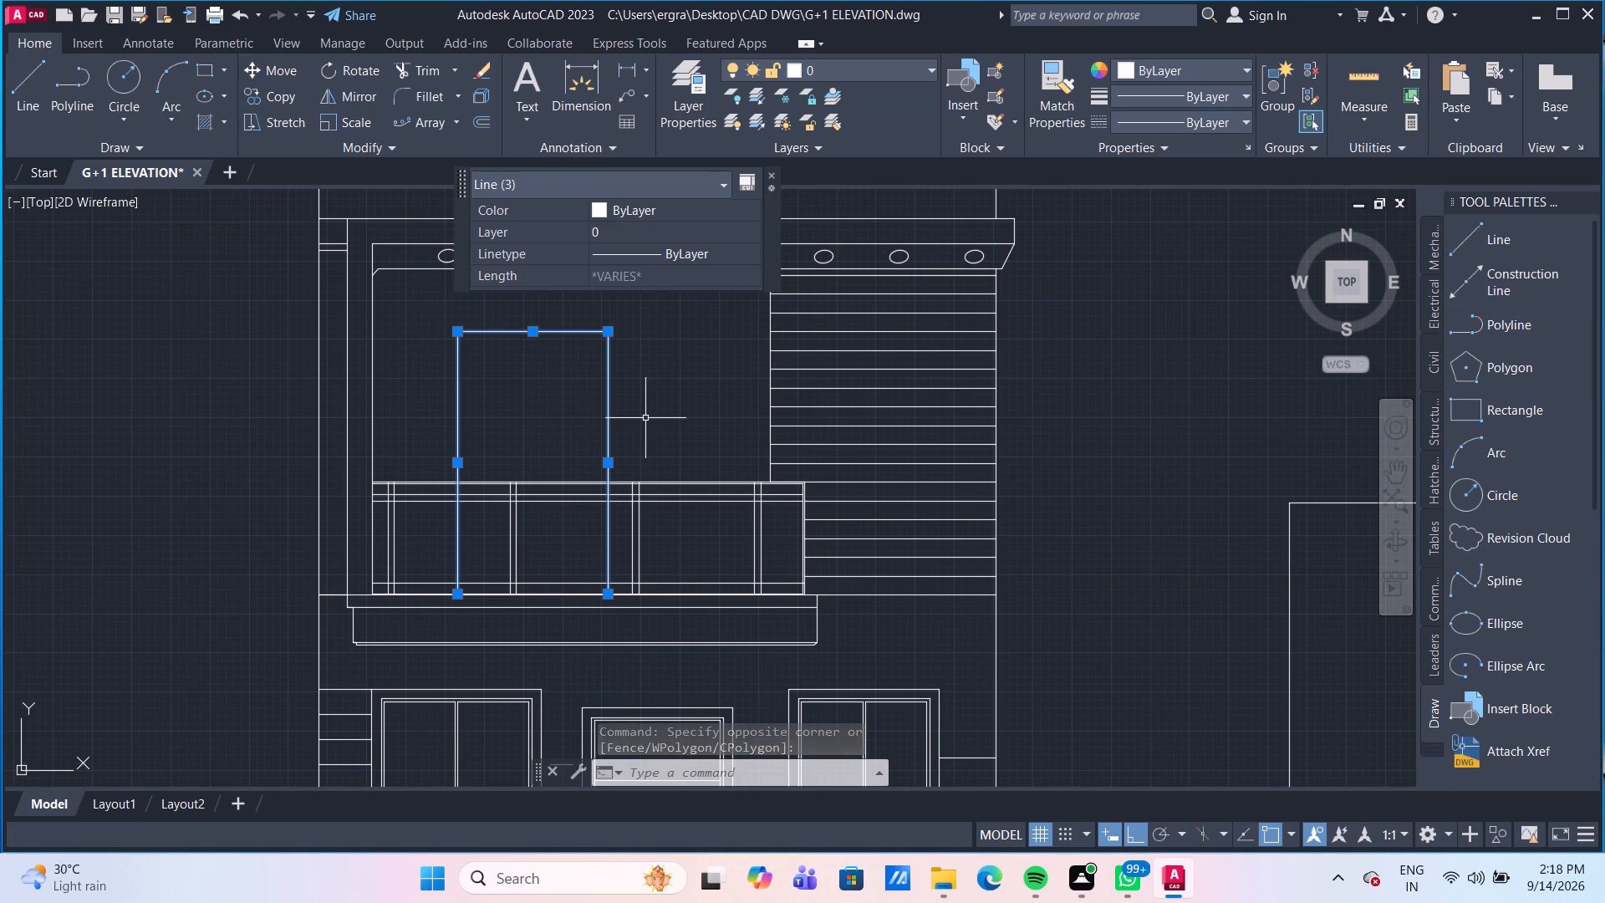
{"action": "key", "text": "g"}
{"action": "key", "text": "Return"}
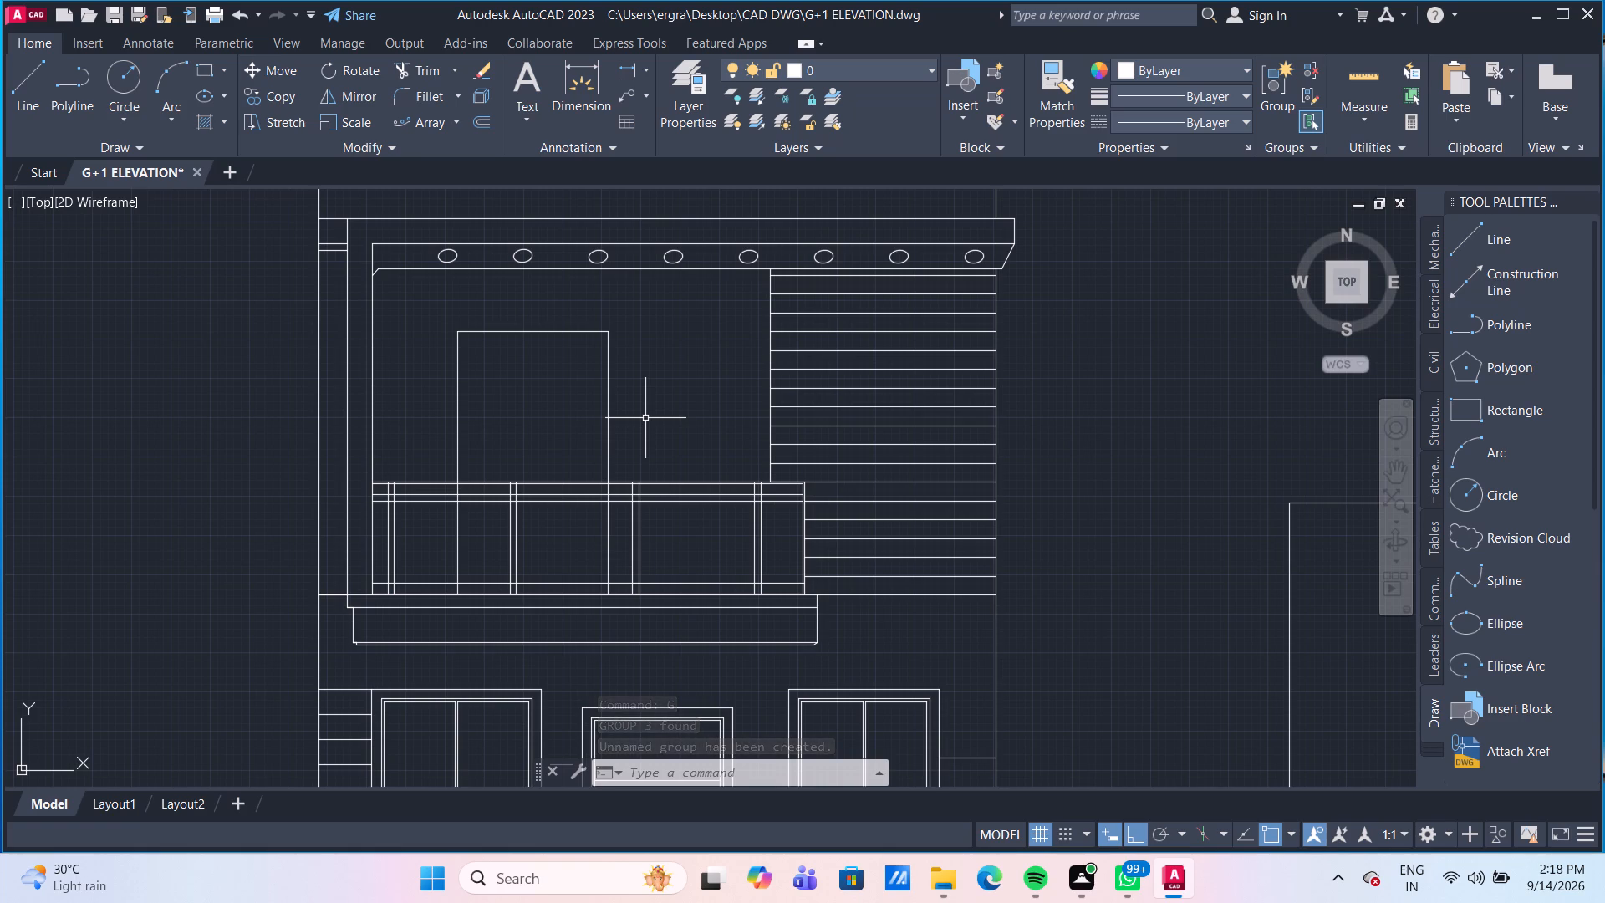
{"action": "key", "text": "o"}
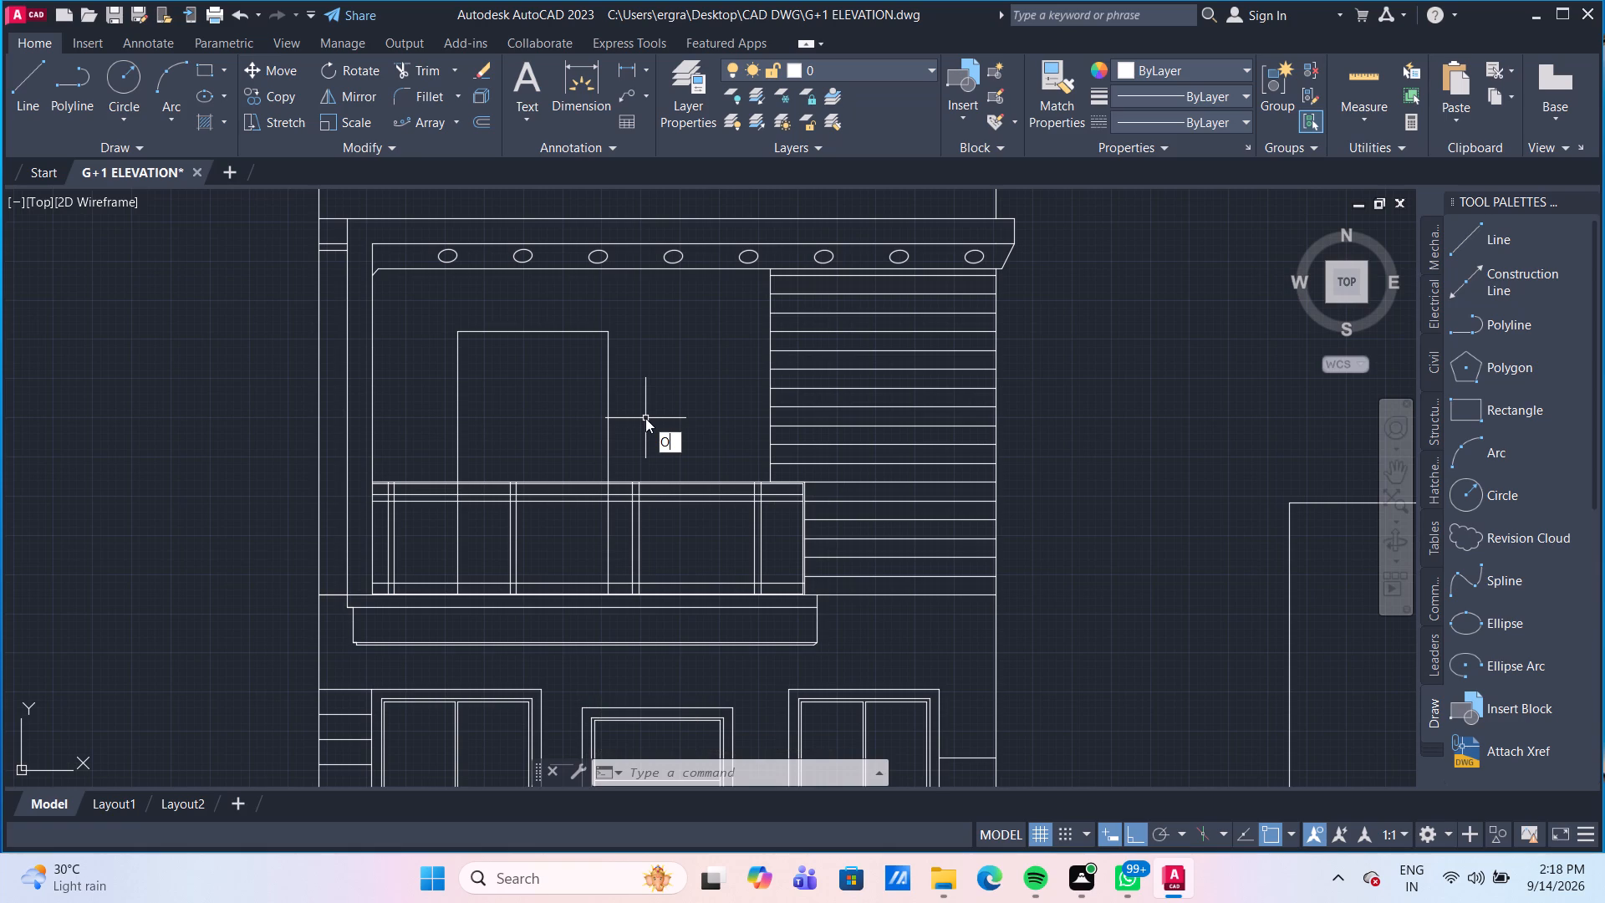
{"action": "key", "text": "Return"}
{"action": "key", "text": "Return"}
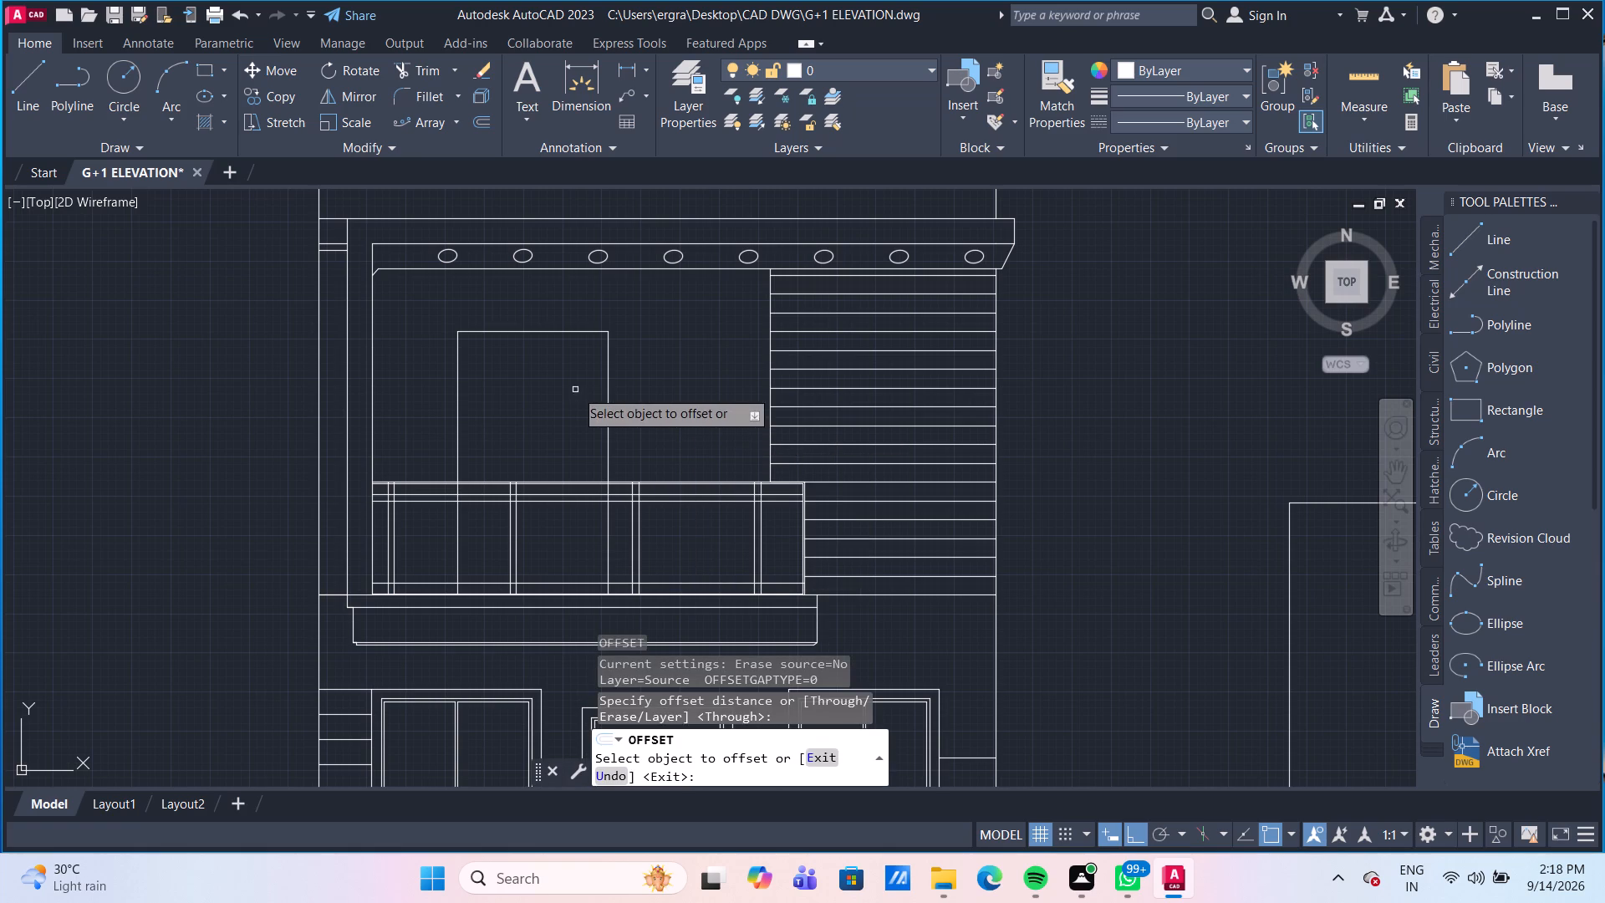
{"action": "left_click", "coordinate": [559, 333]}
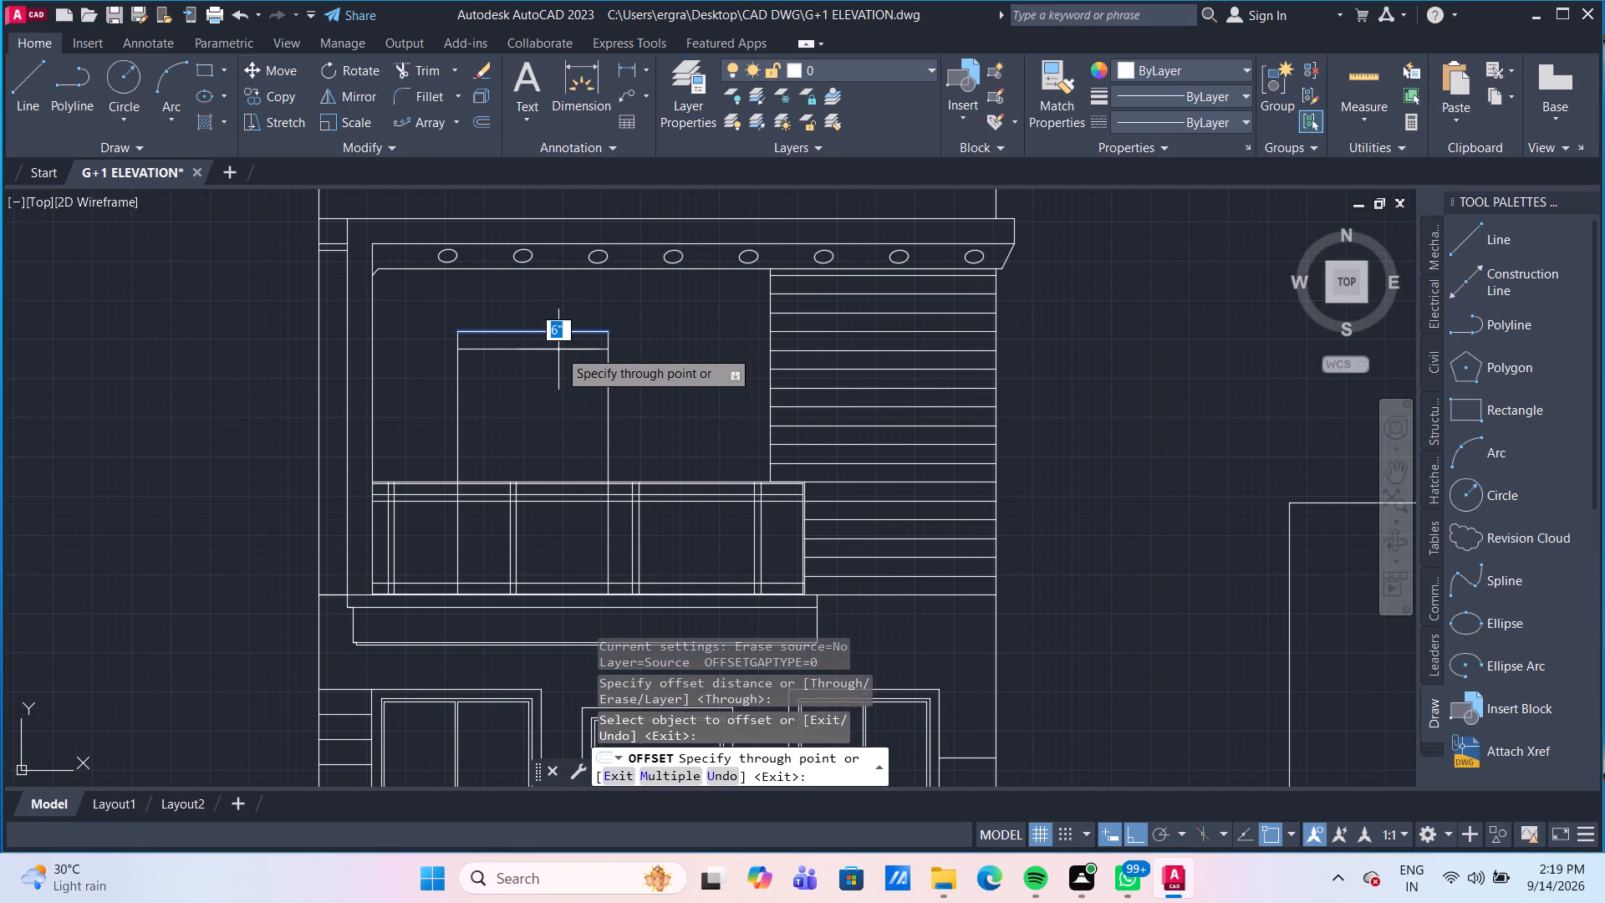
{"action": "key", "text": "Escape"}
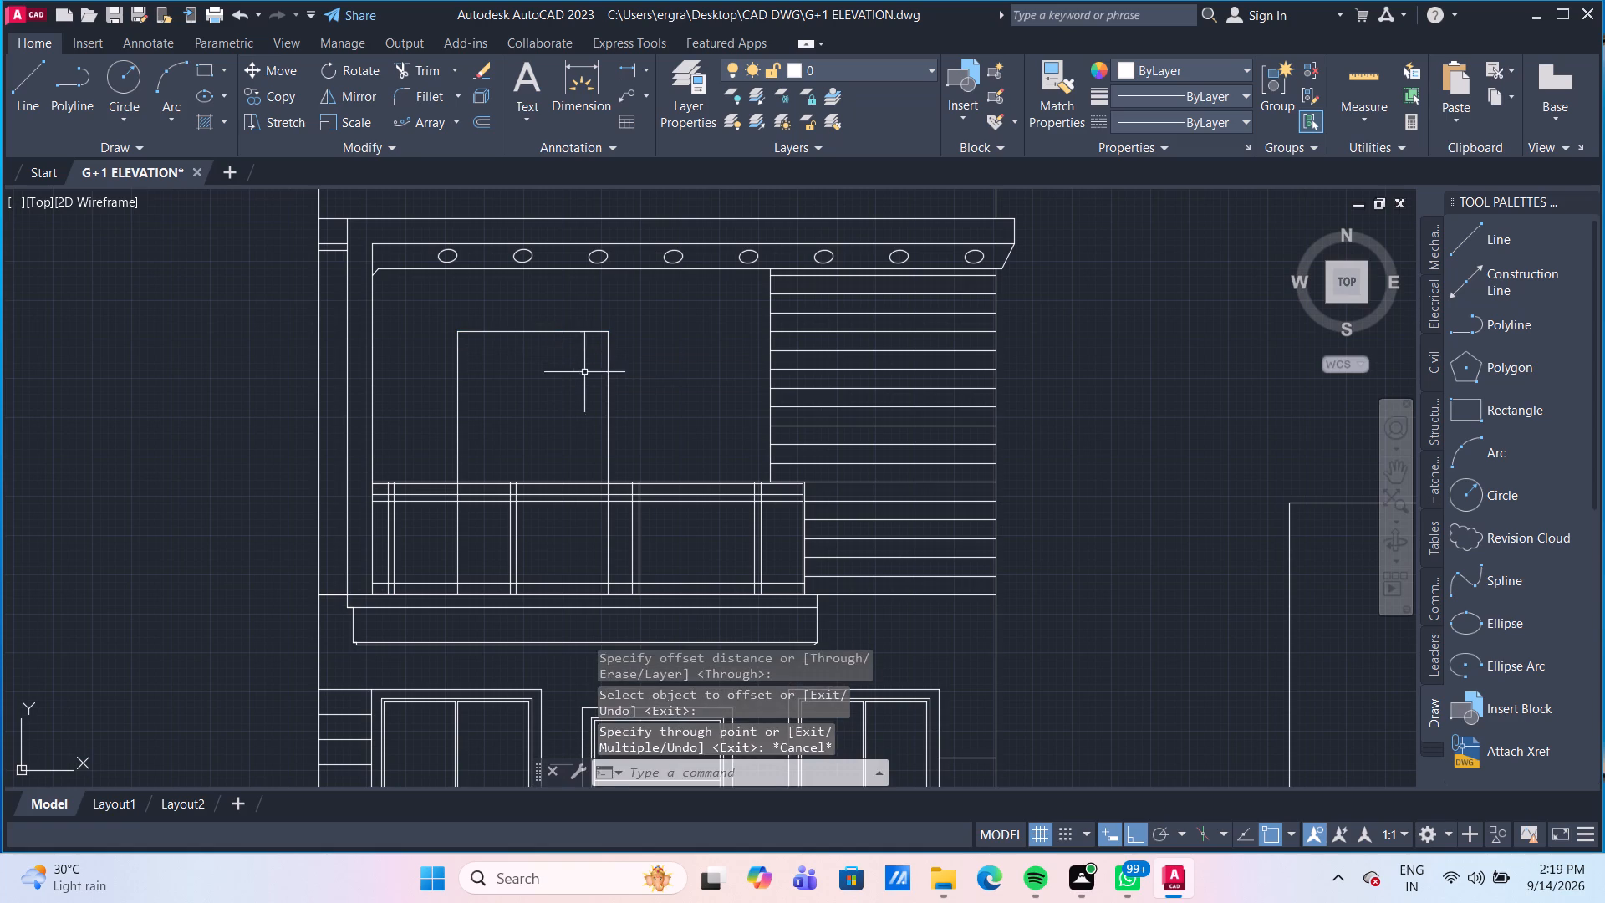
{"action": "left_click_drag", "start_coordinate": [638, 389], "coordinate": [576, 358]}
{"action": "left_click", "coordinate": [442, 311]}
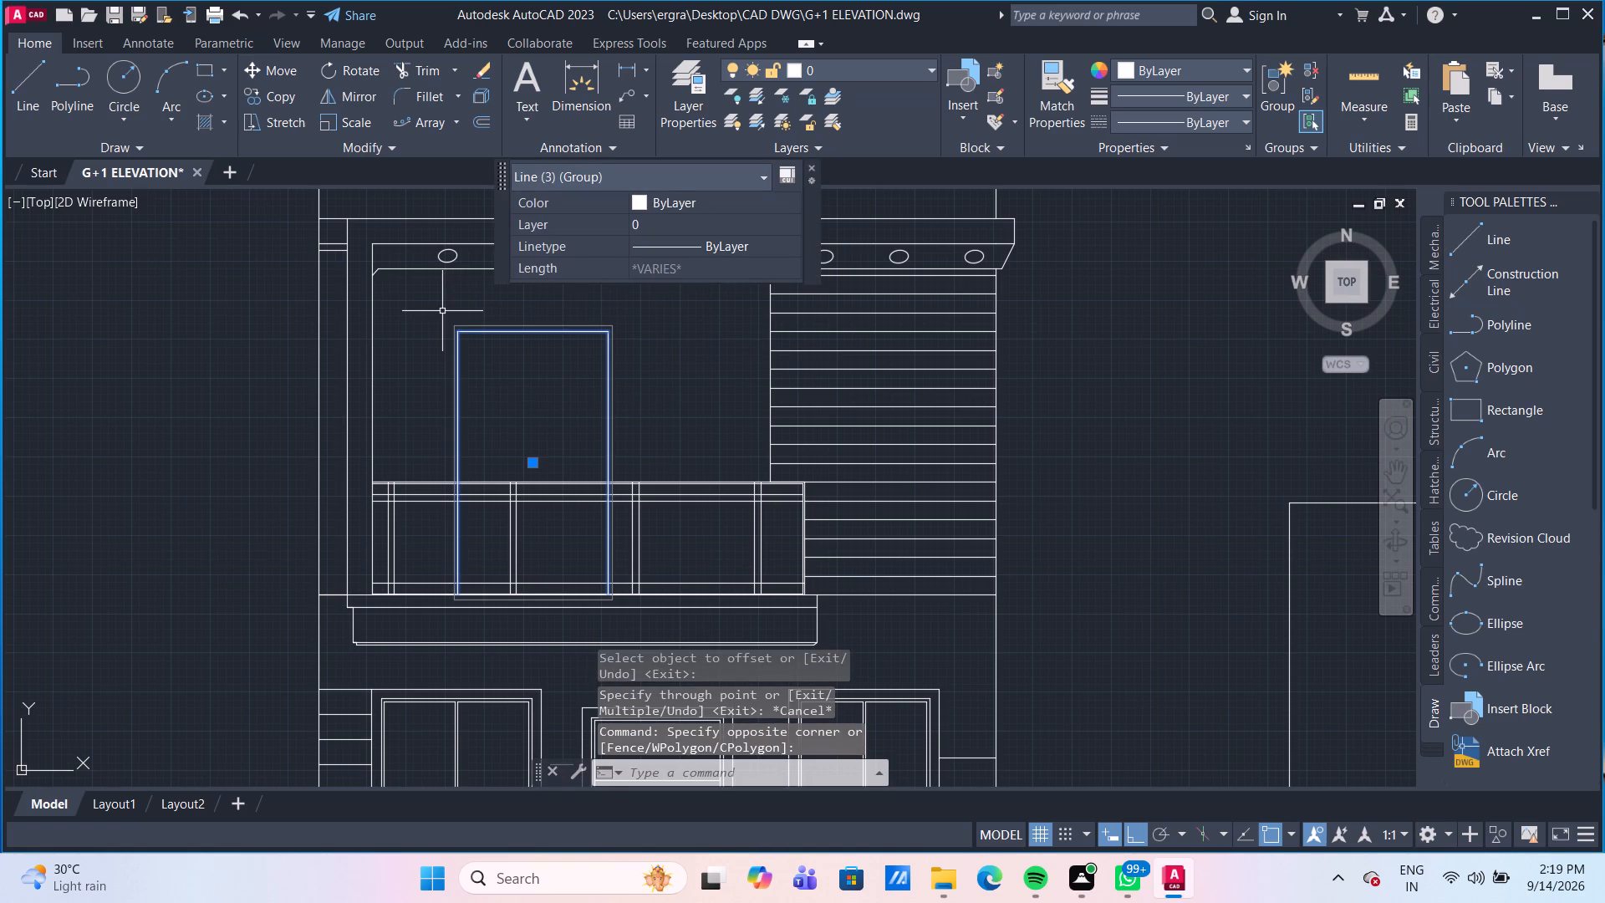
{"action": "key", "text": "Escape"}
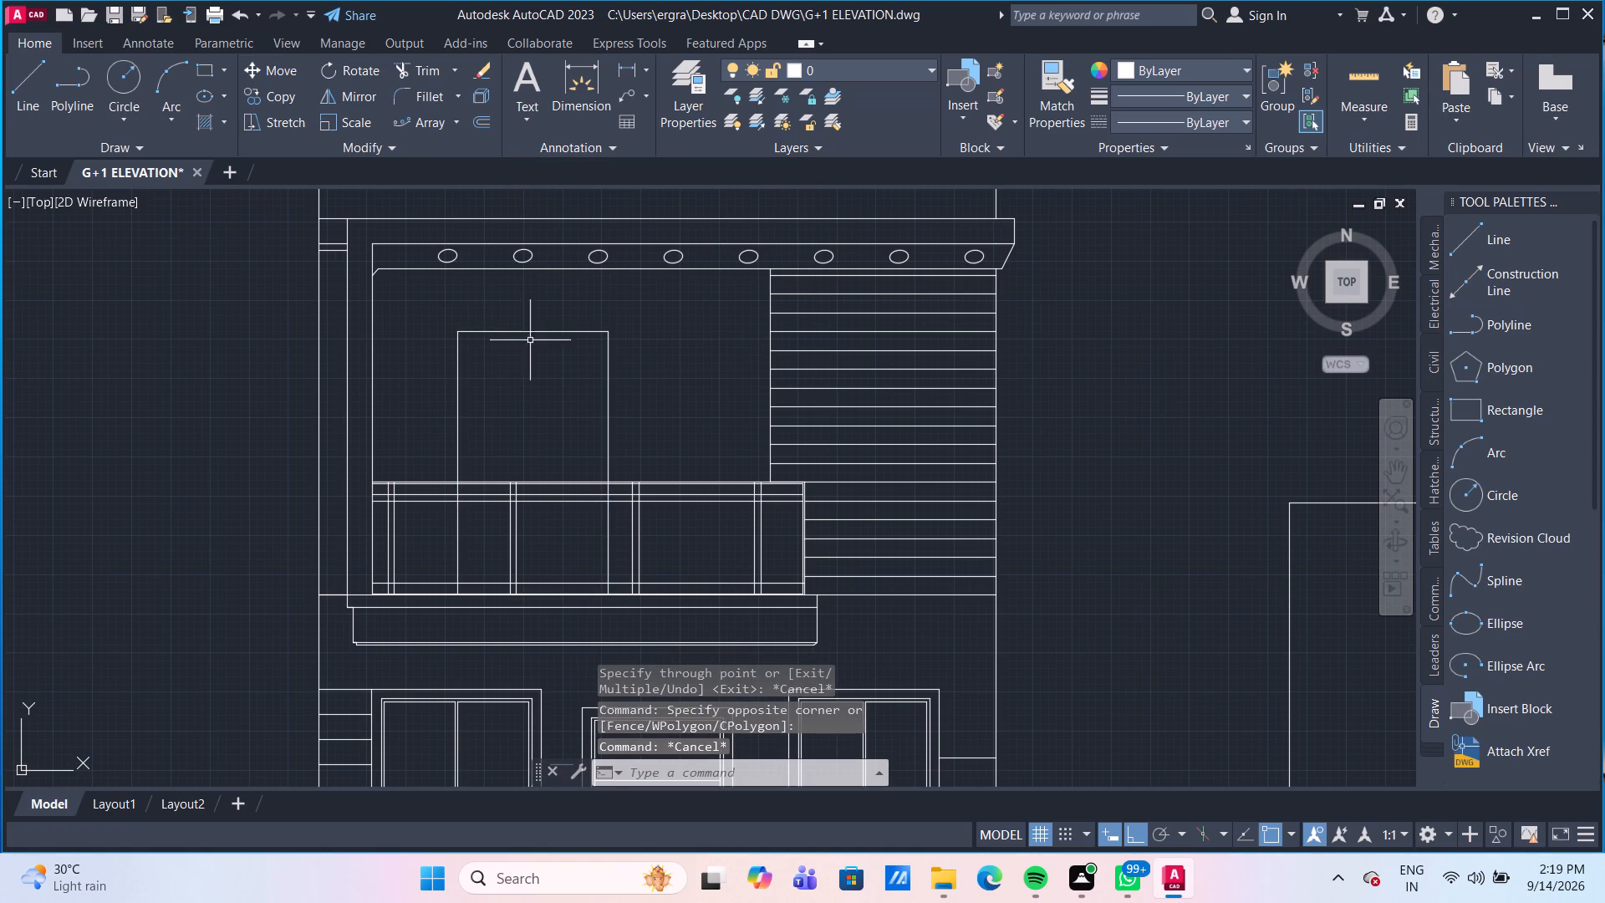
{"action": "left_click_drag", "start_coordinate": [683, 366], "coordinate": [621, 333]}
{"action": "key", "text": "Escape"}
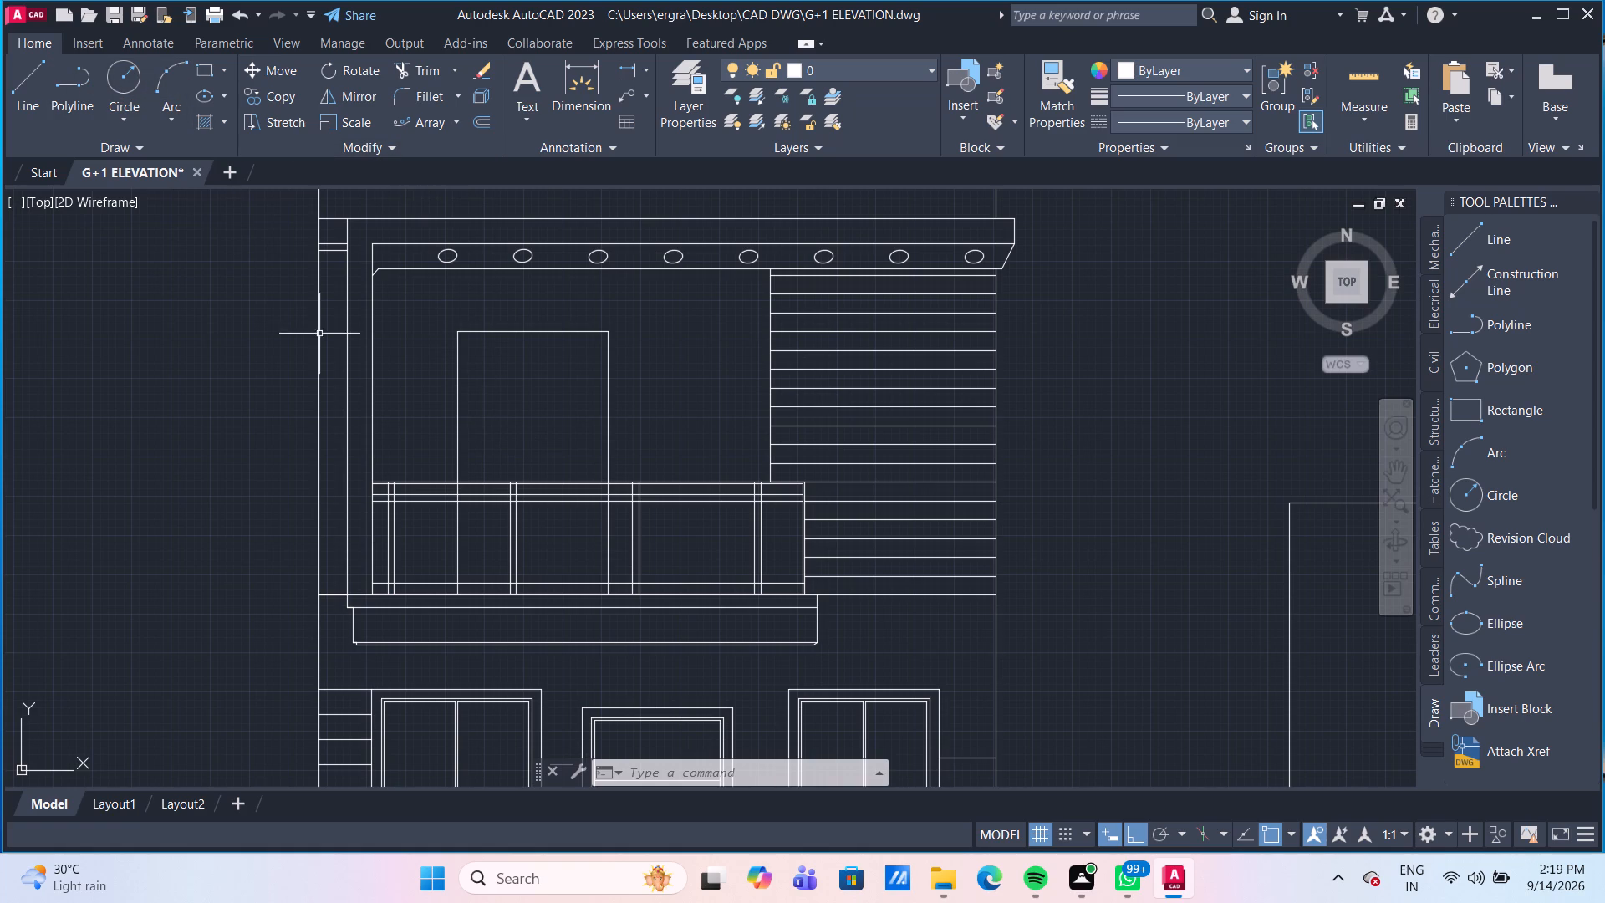
Offset the opening outline's left, right and top lines 3" inward.
{"action": "type", "text": "OG"}
{"action": "key", "text": "BackSpace"}
{"action": "key", "text": "f"}
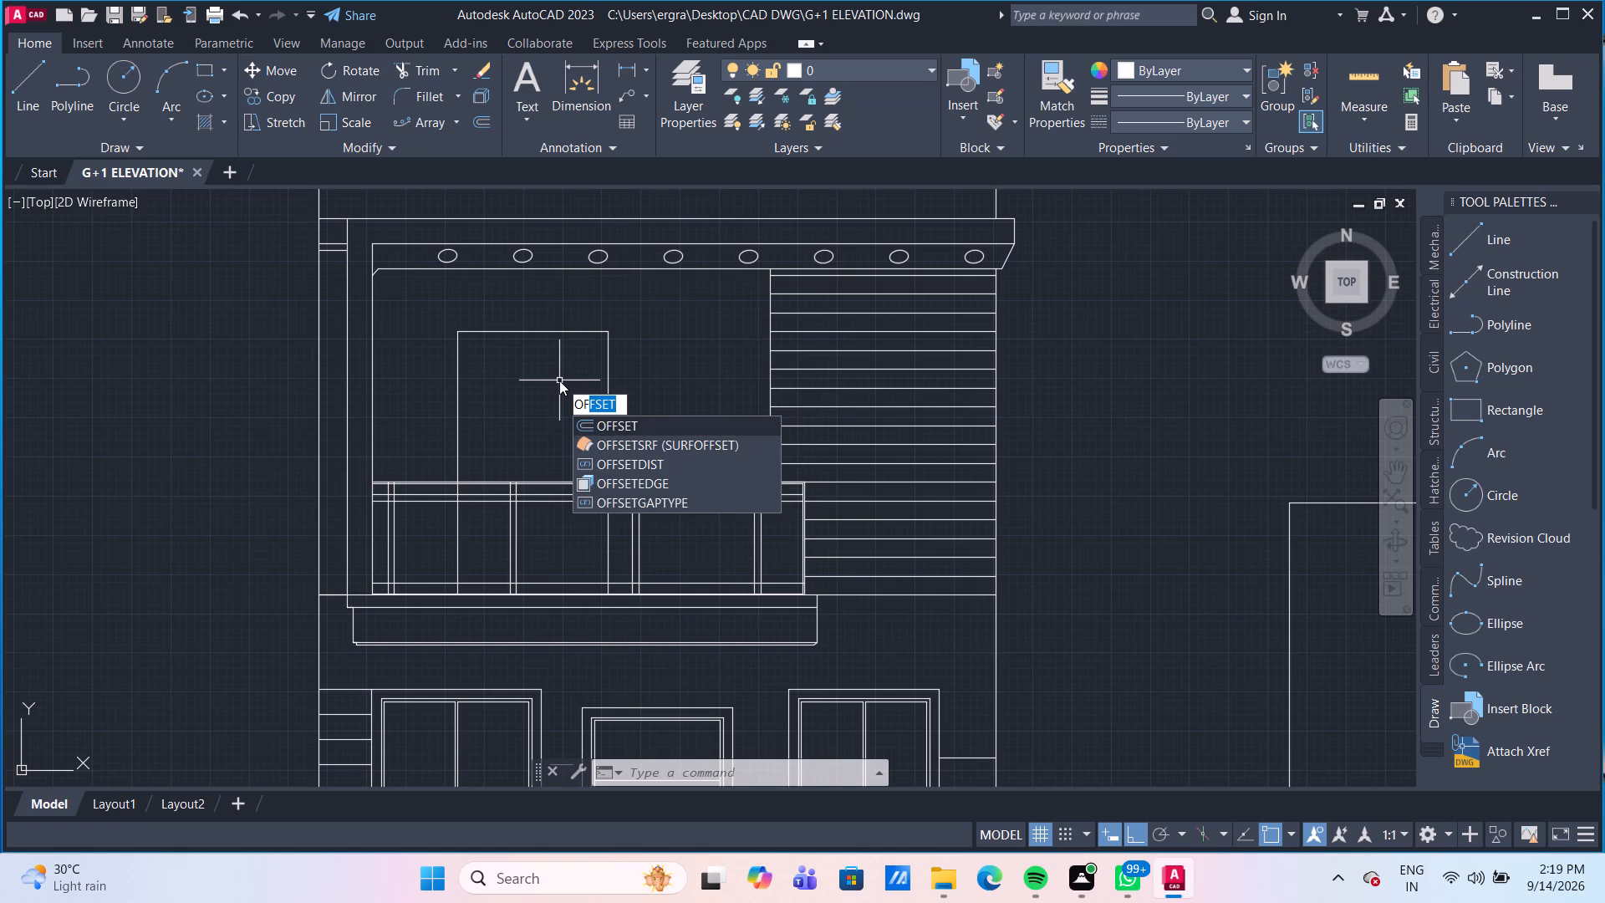
{"action": "key", "text": "Return"}
{"action": "key", "text": "Return"}
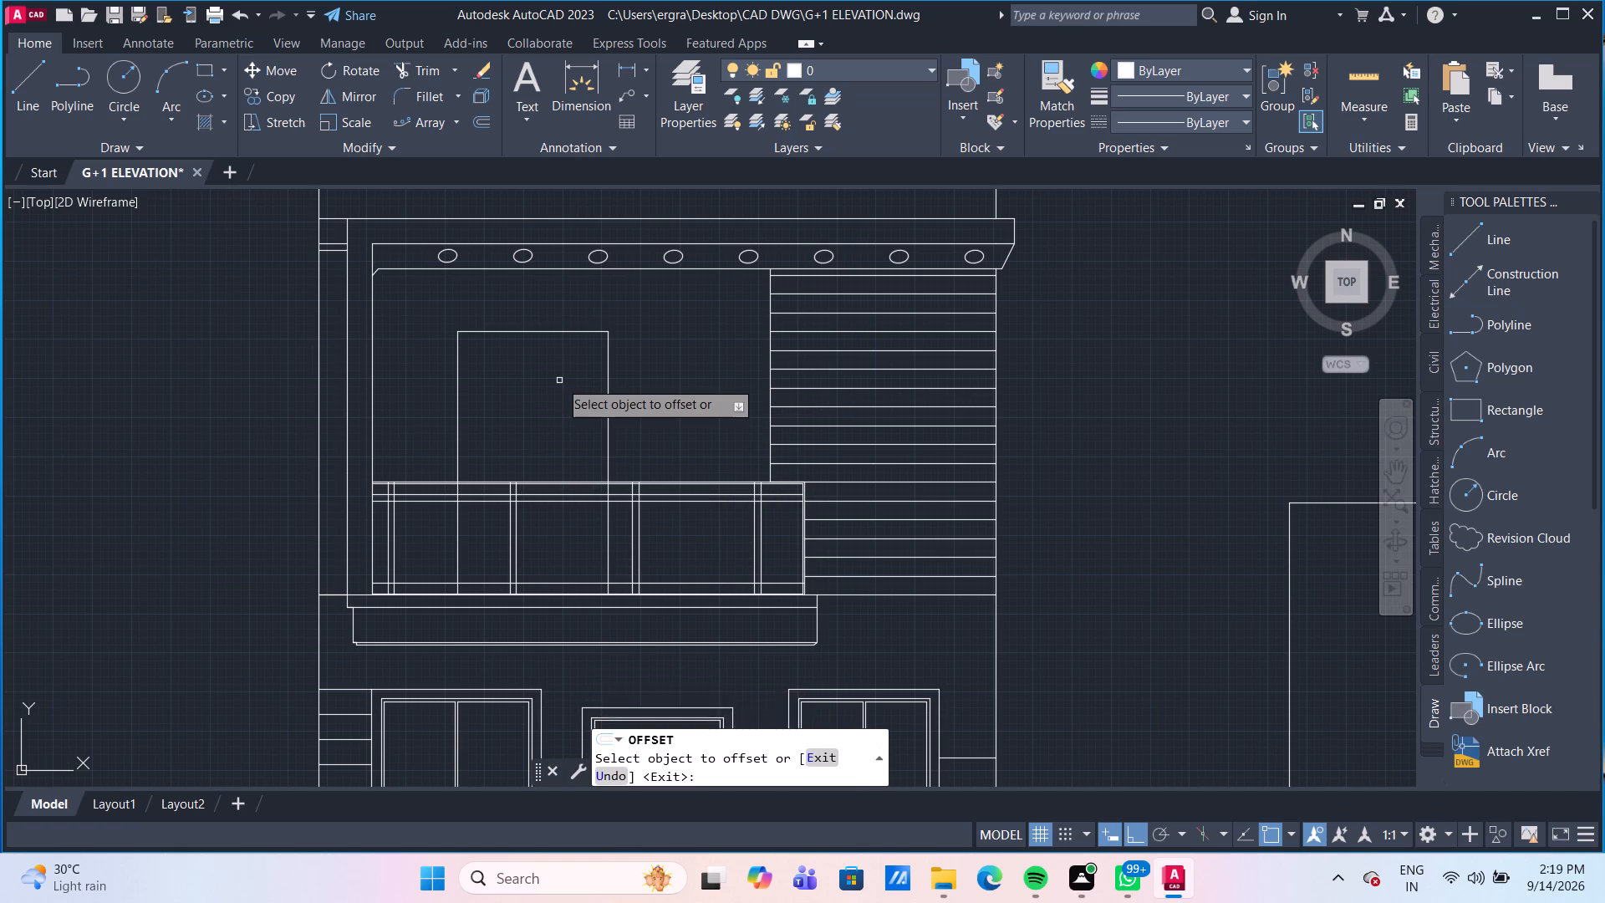
{"action": "left_click", "coordinate": [459, 368]}
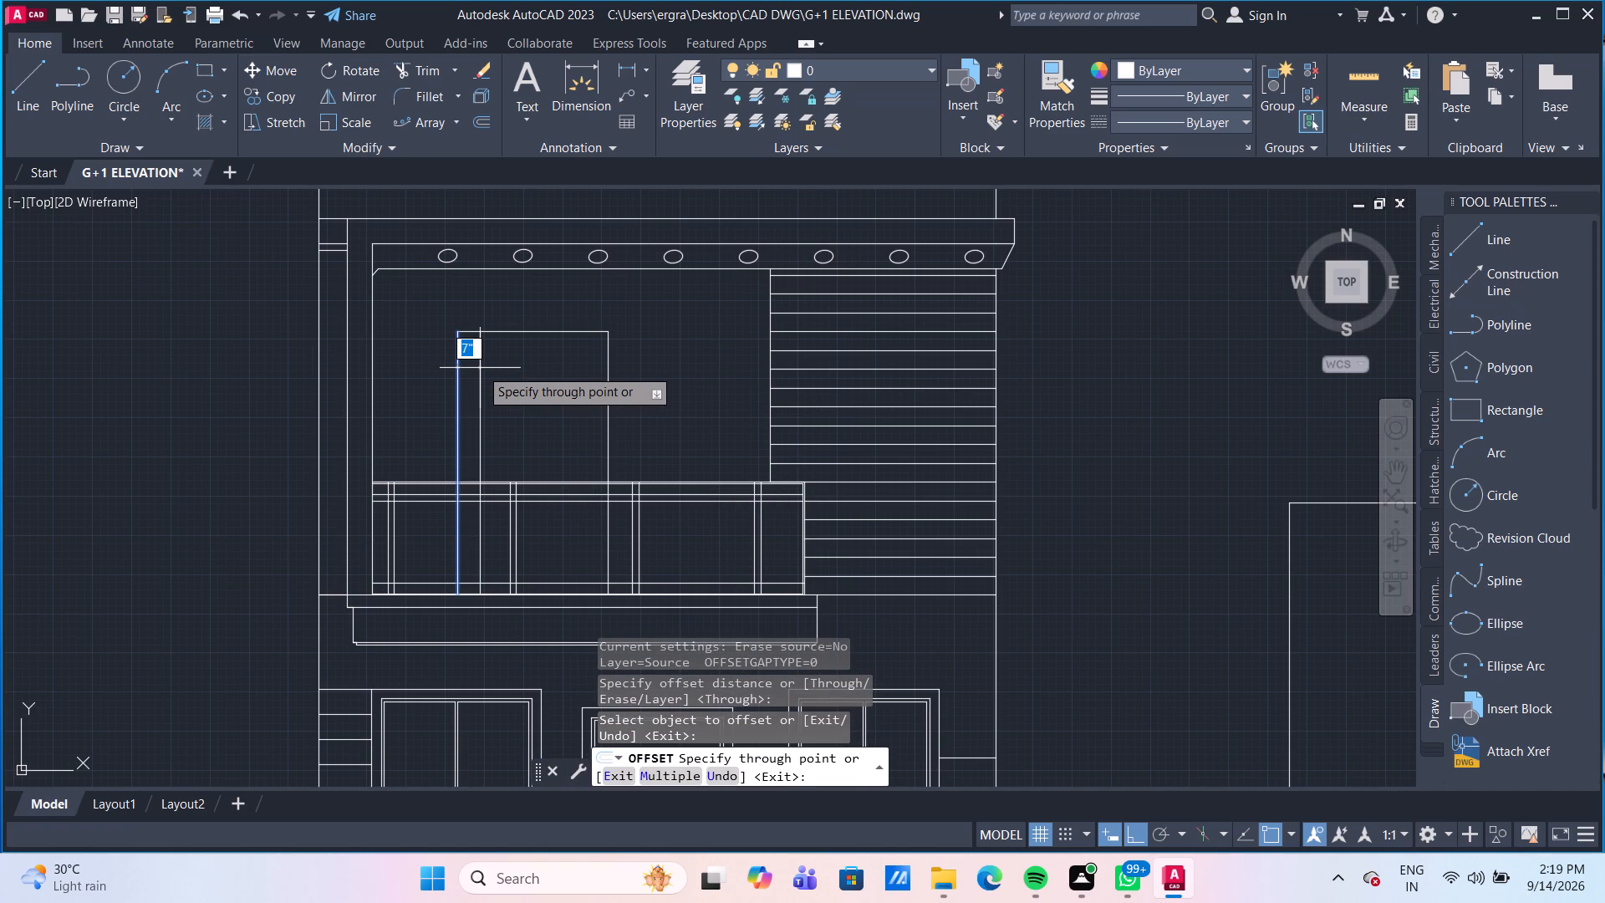
{"action": "type", "text": "3\""}
{"action": "key", "text": "Return"}
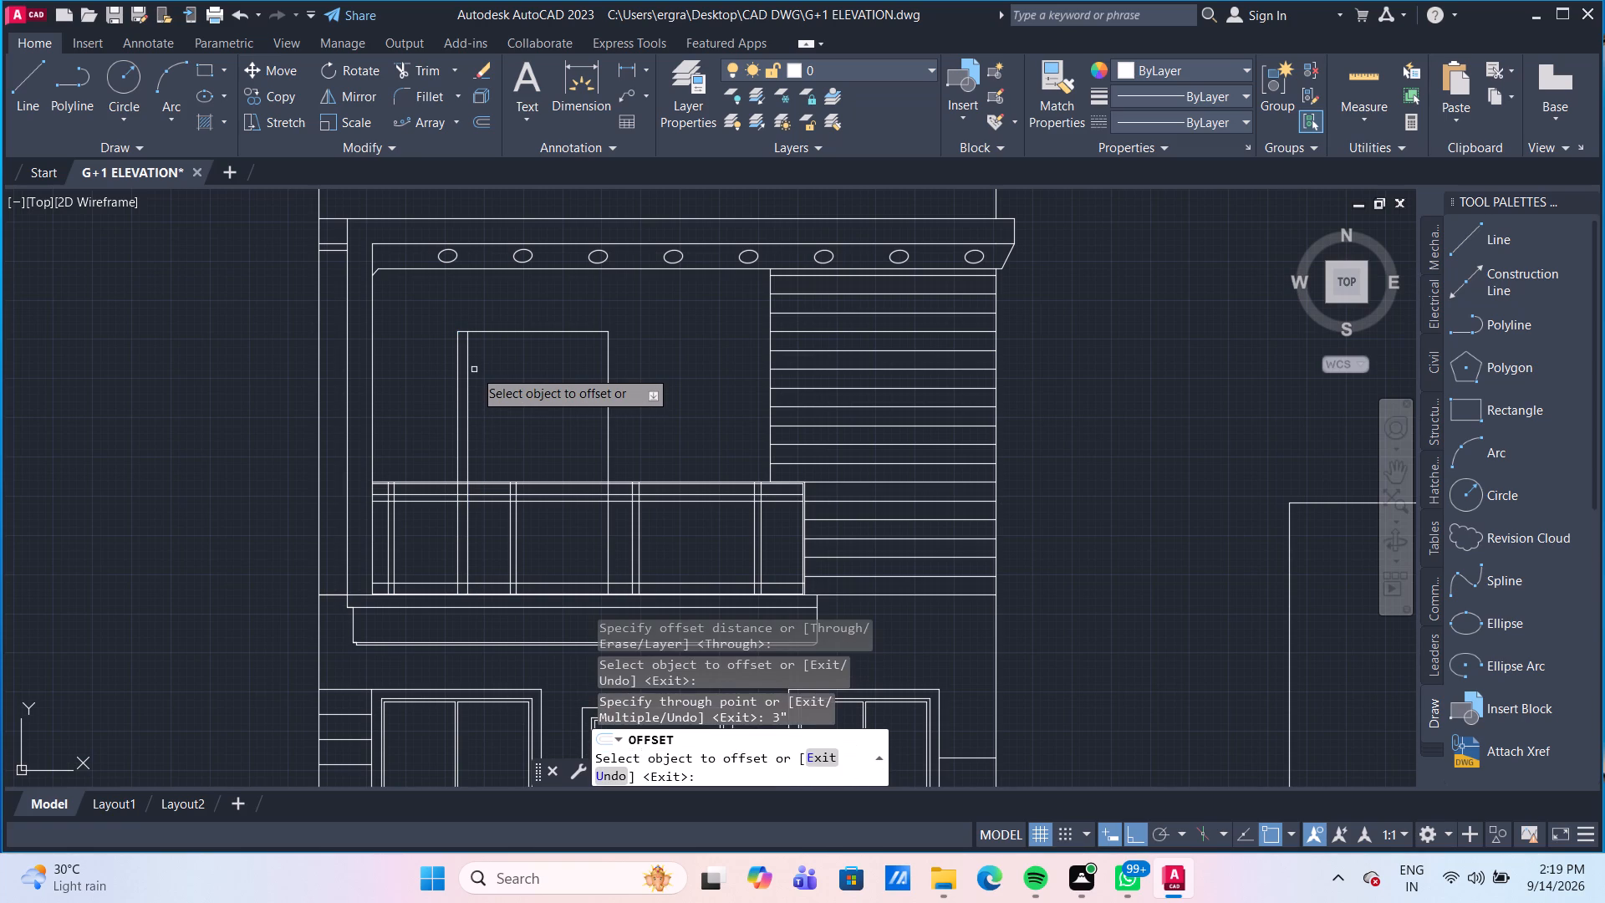
{"action": "left_click", "coordinate": [608, 422]}
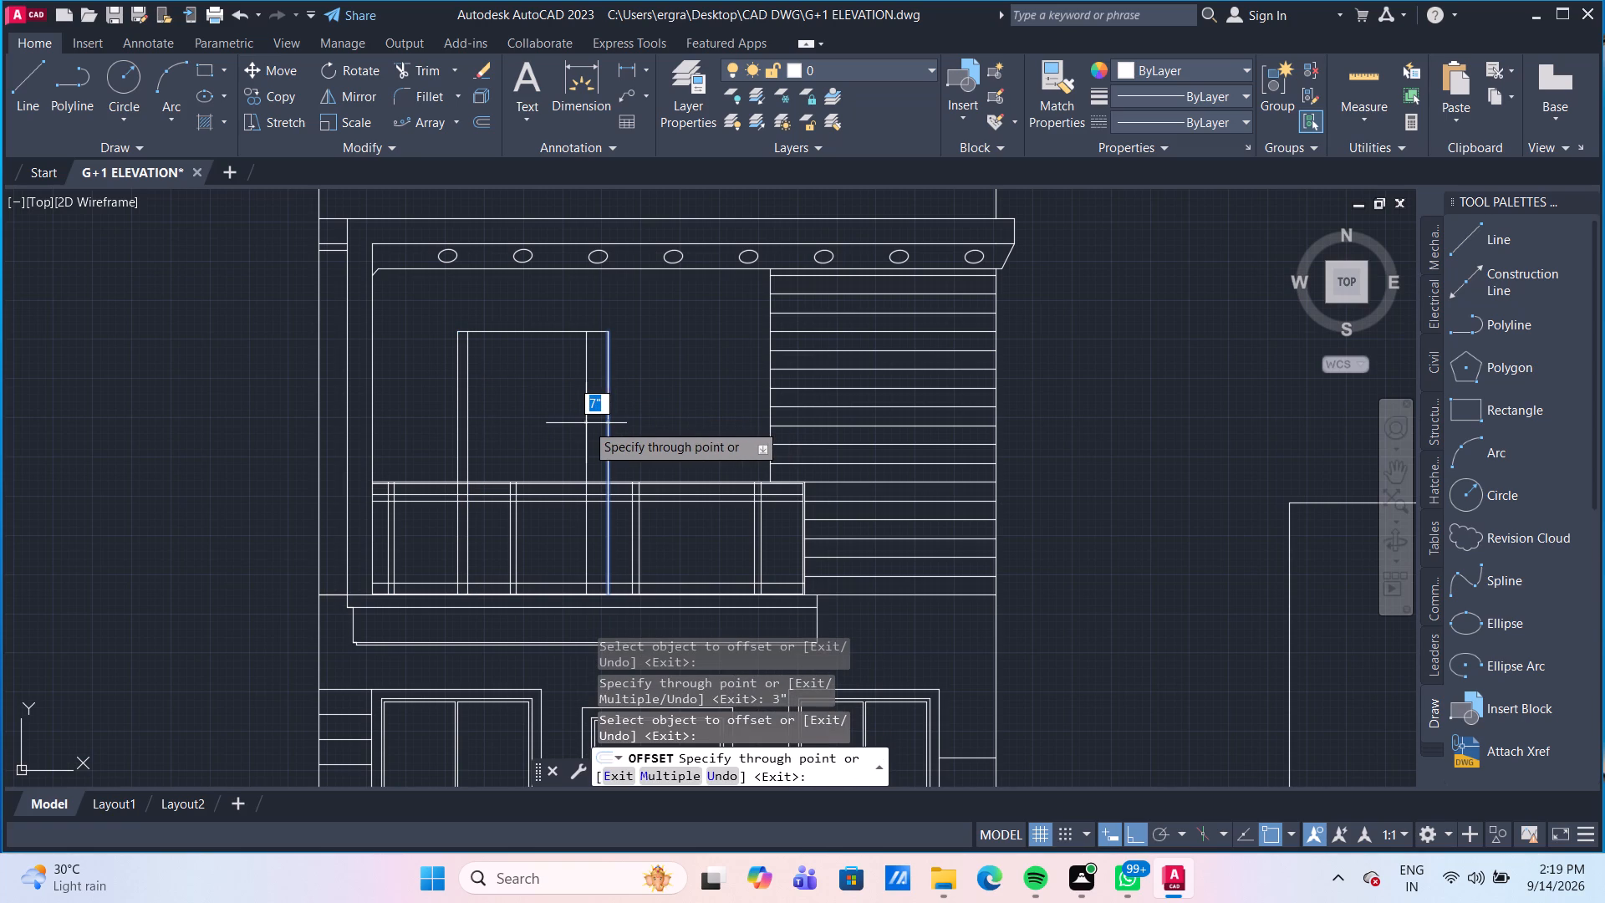
{"action": "key", "text": "3"}
{"action": "type", "text": "\"3"}
{"action": "key", "text": "BackSpace"}
{"action": "key", "text": "Return"}
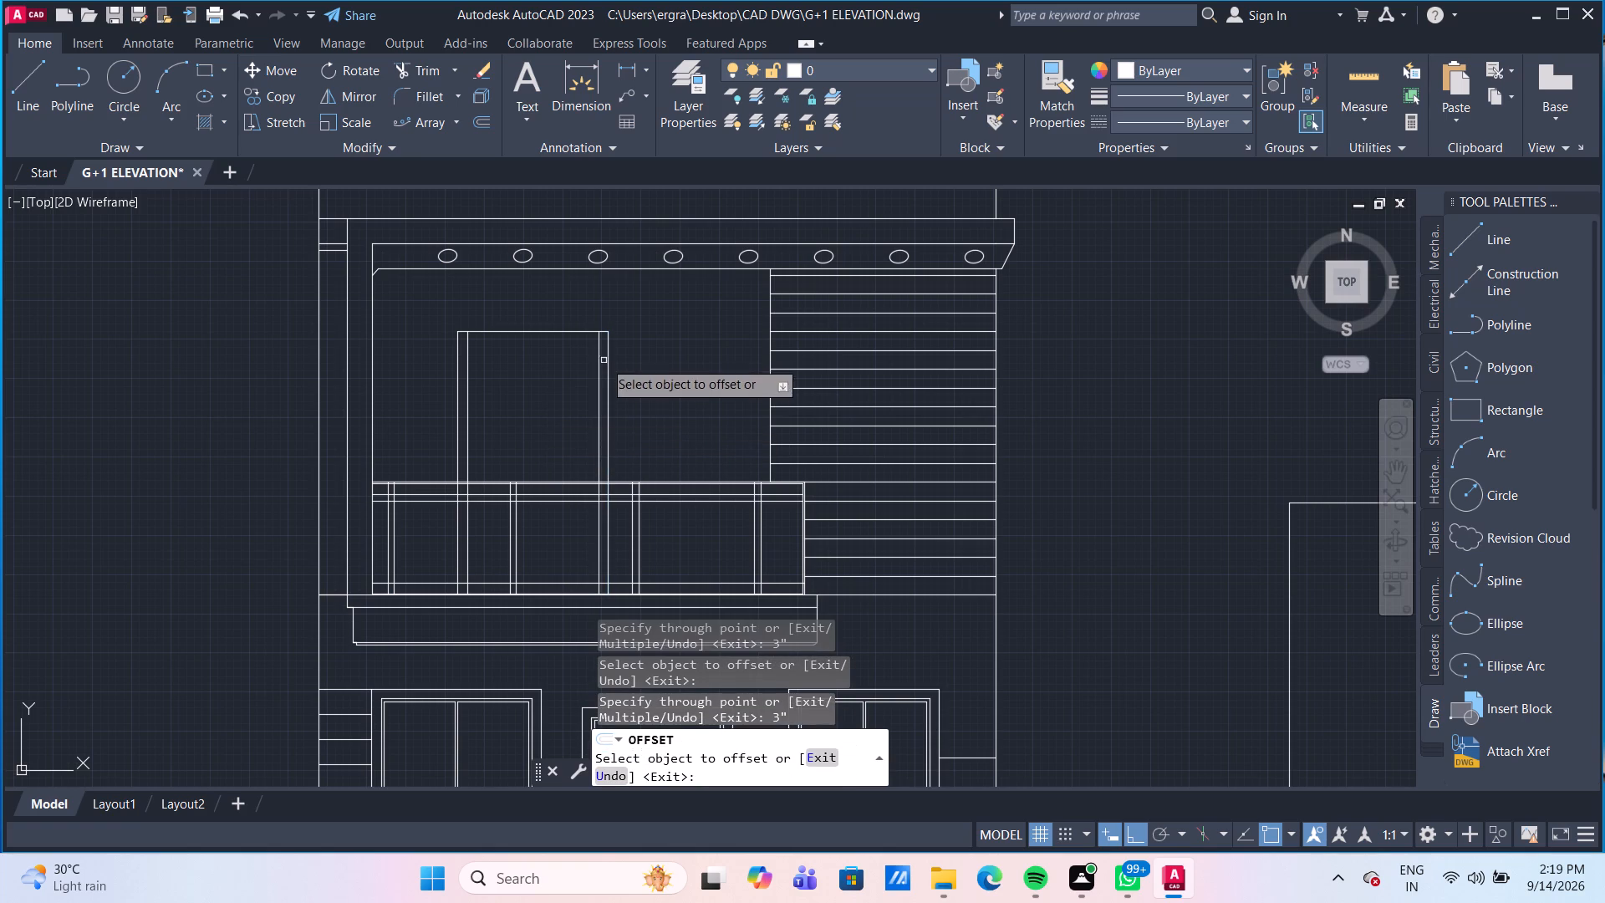
{"action": "left_click", "coordinate": [564, 332]}
{"action": "type", "text": "3\""}
{"action": "key", "text": "Return"}
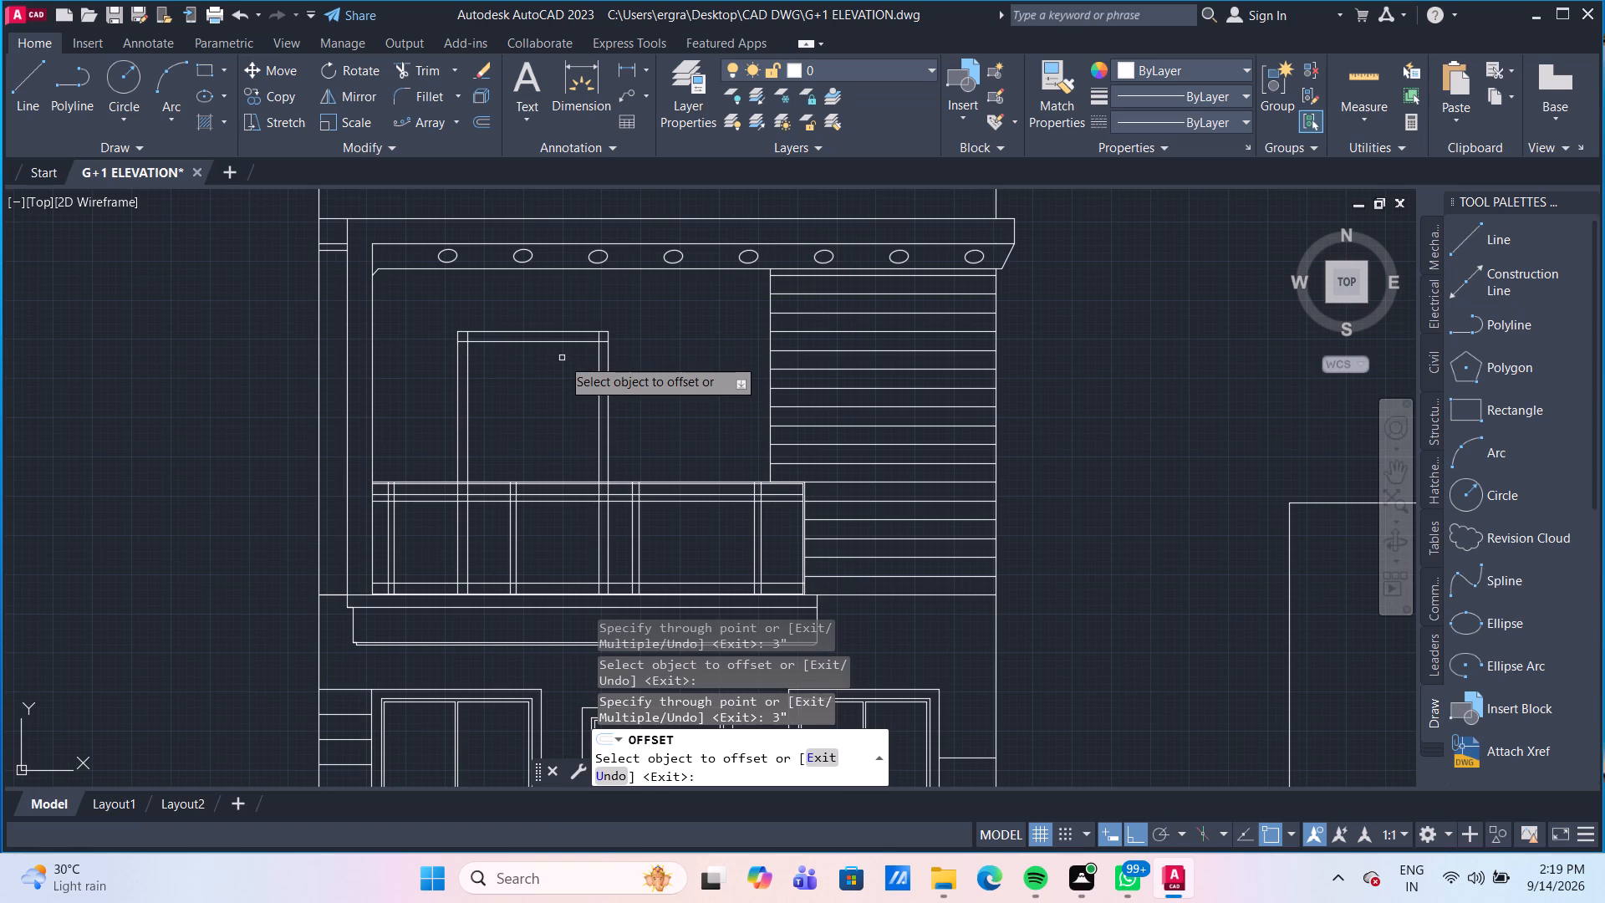
Offset the opening's inner top, left and right frame lines another 1" inward.
{"action": "scroll", "coordinate": [552, 352], "scroll_direction": "up", "scroll_amount": 1}
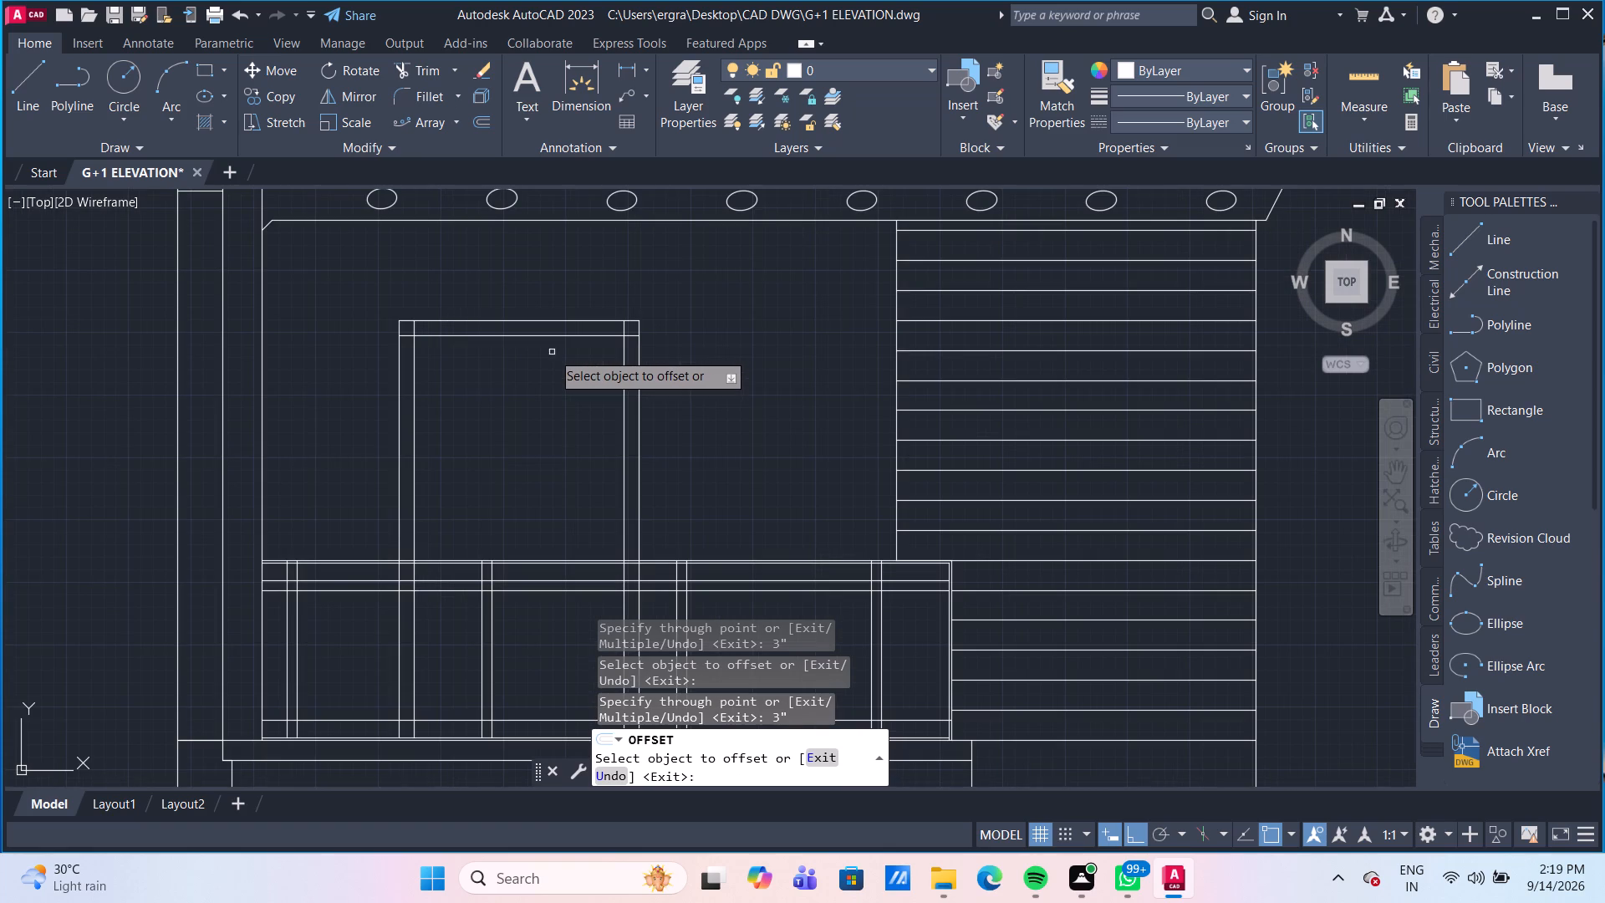
{"action": "left_click", "coordinate": [546, 335]}
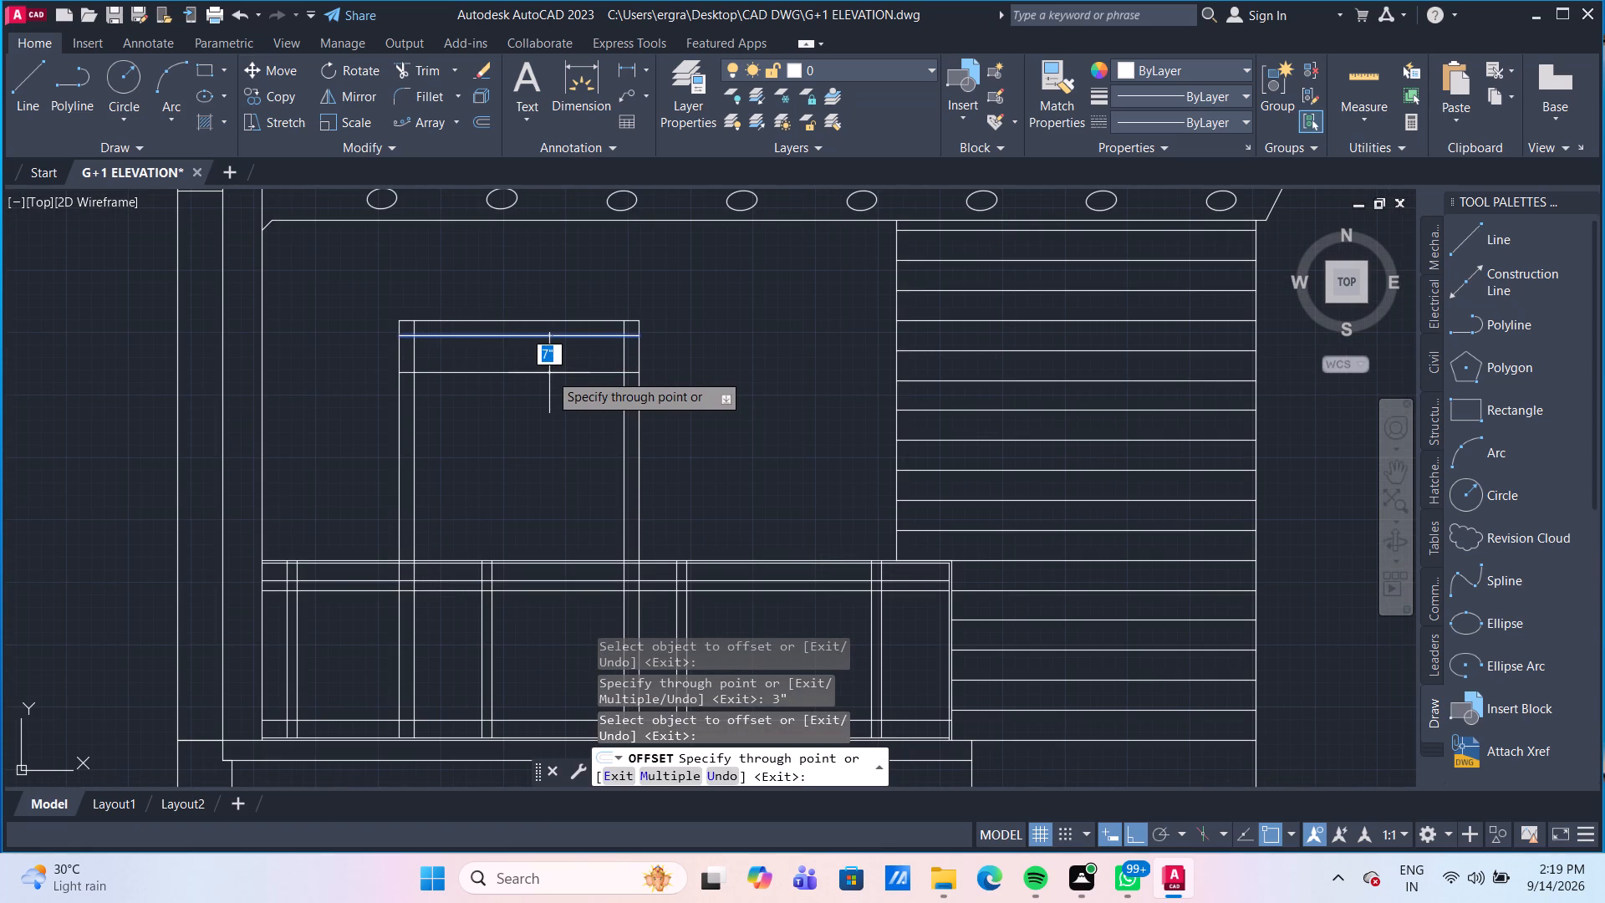
{"action": "type", "text": "1\""}
{"action": "key", "text": "Return"}
{"action": "left_click", "coordinate": [413, 424]}
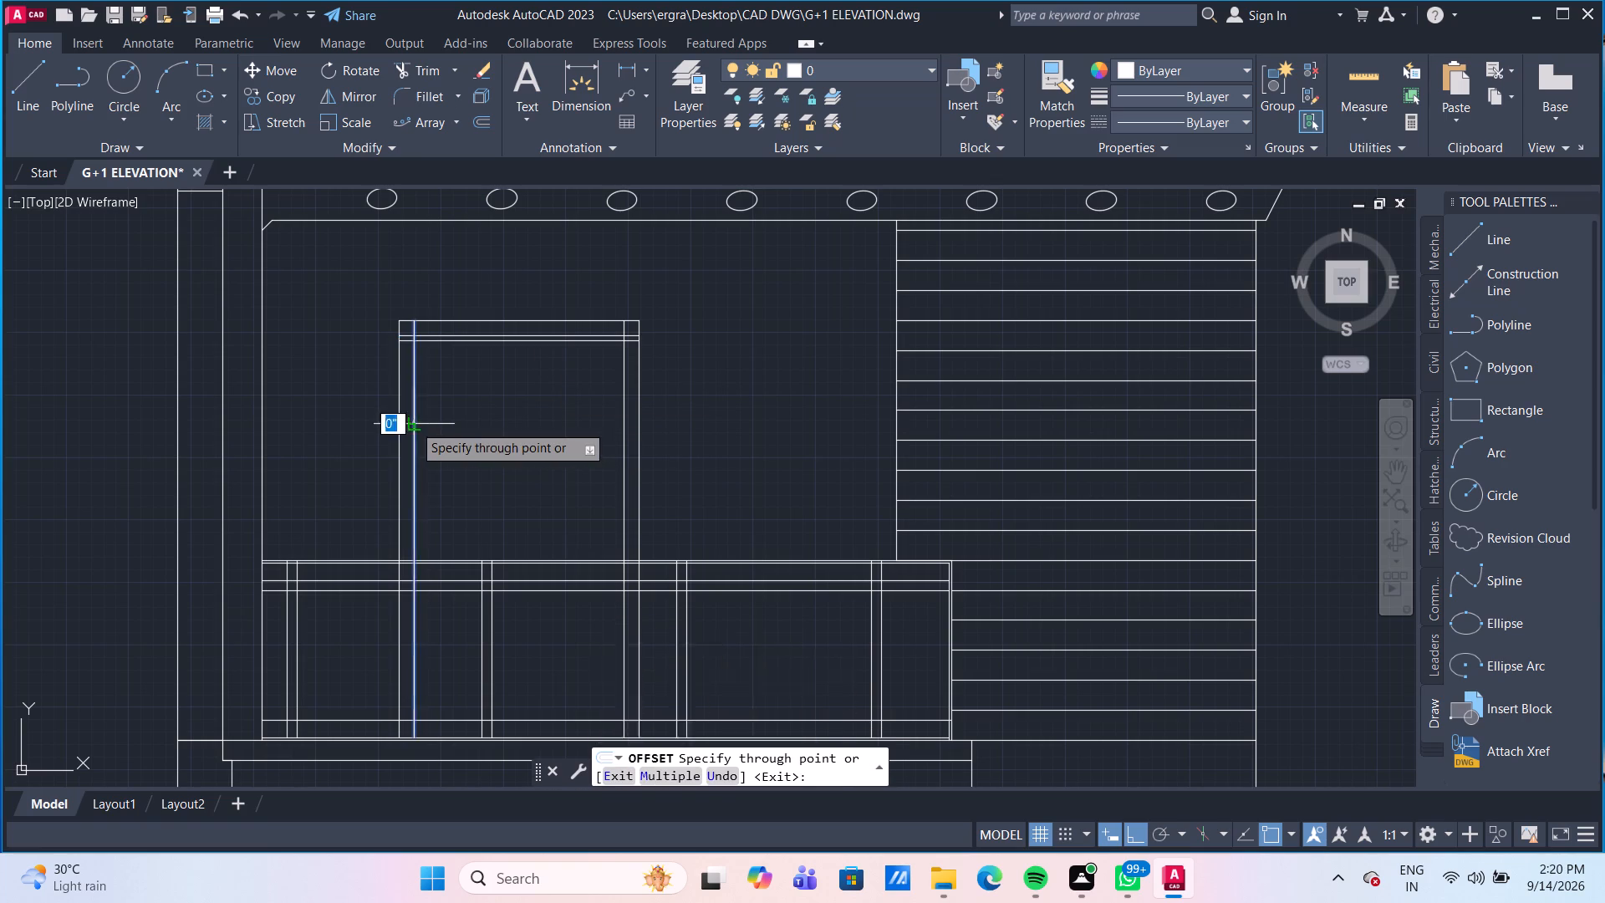
{"action": "type", "text": "1\""}
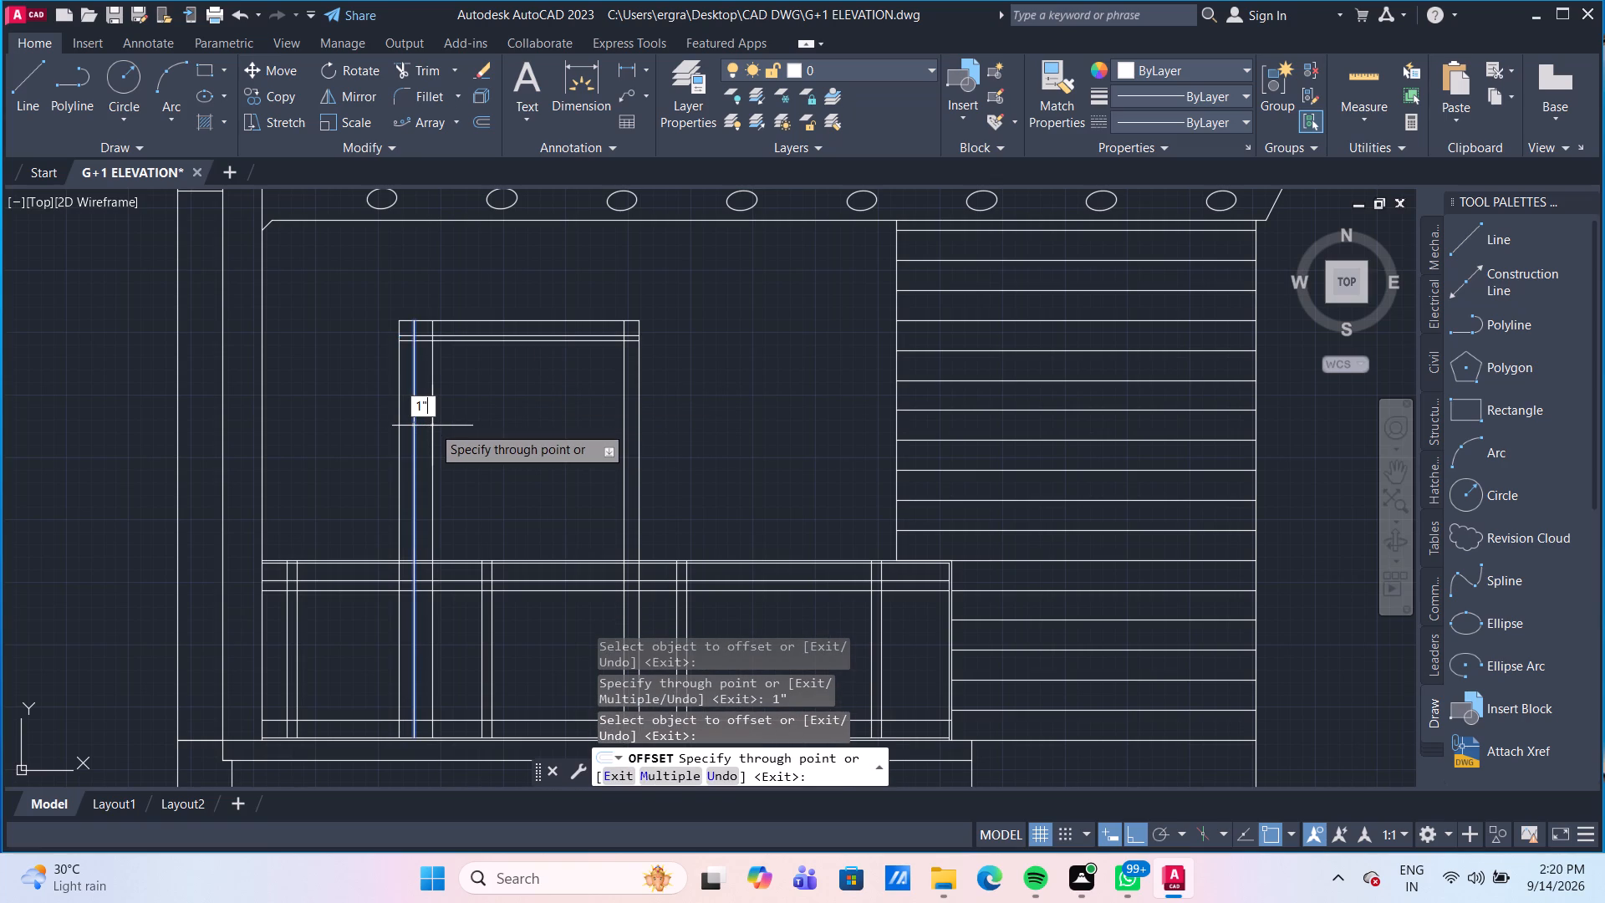
{"action": "key", "text": "Return"}
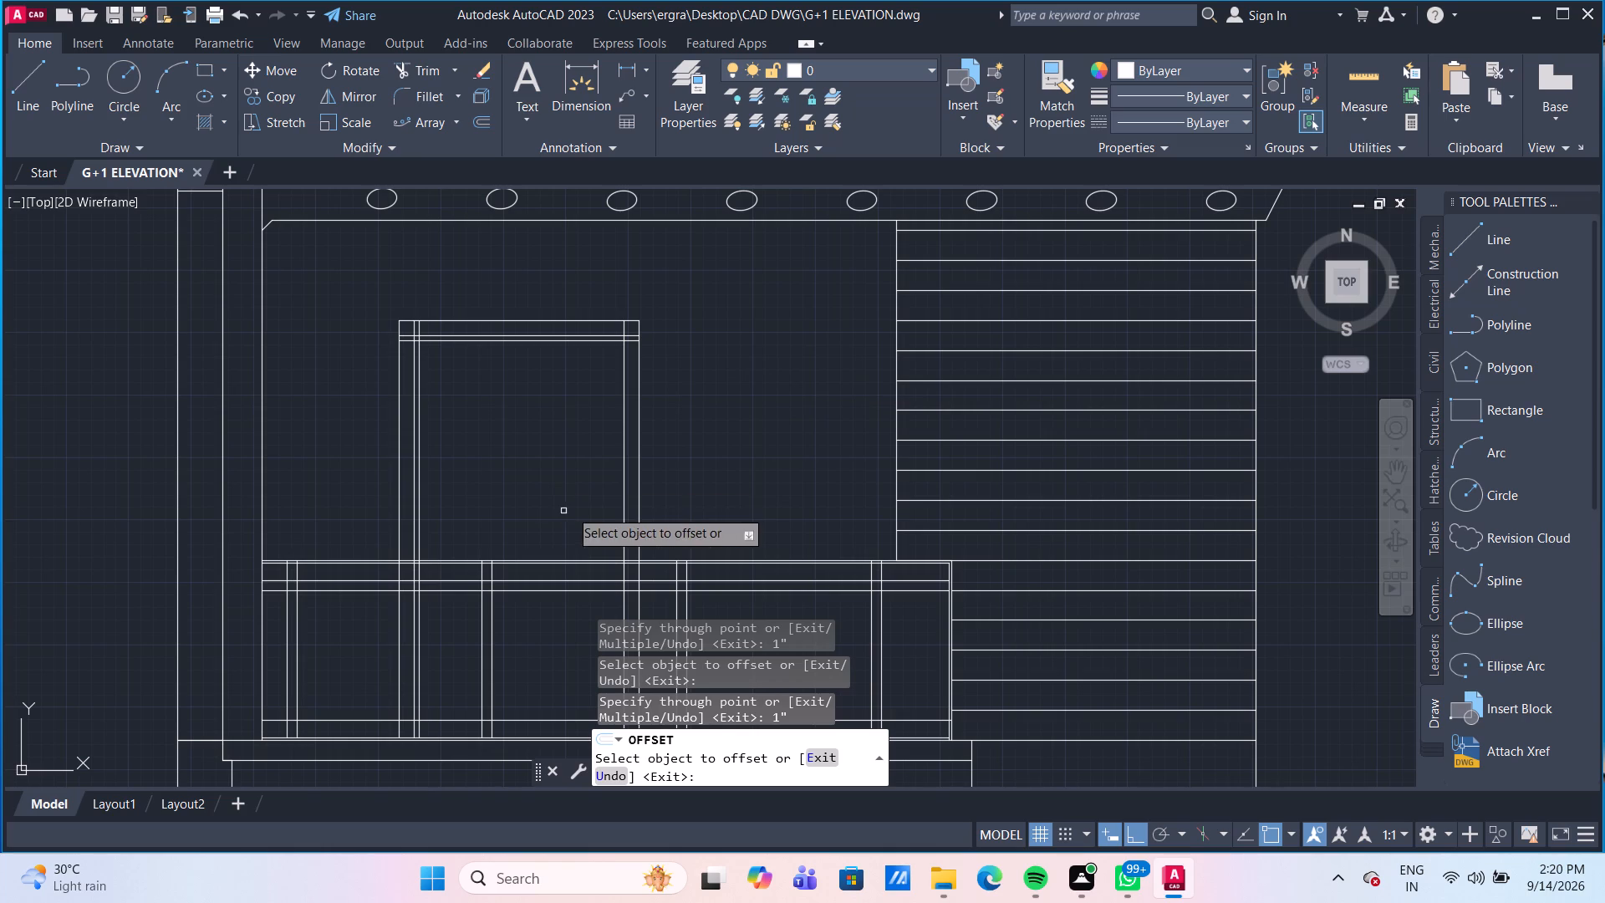
{"action": "left_click", "coordinate": [624, 477]}
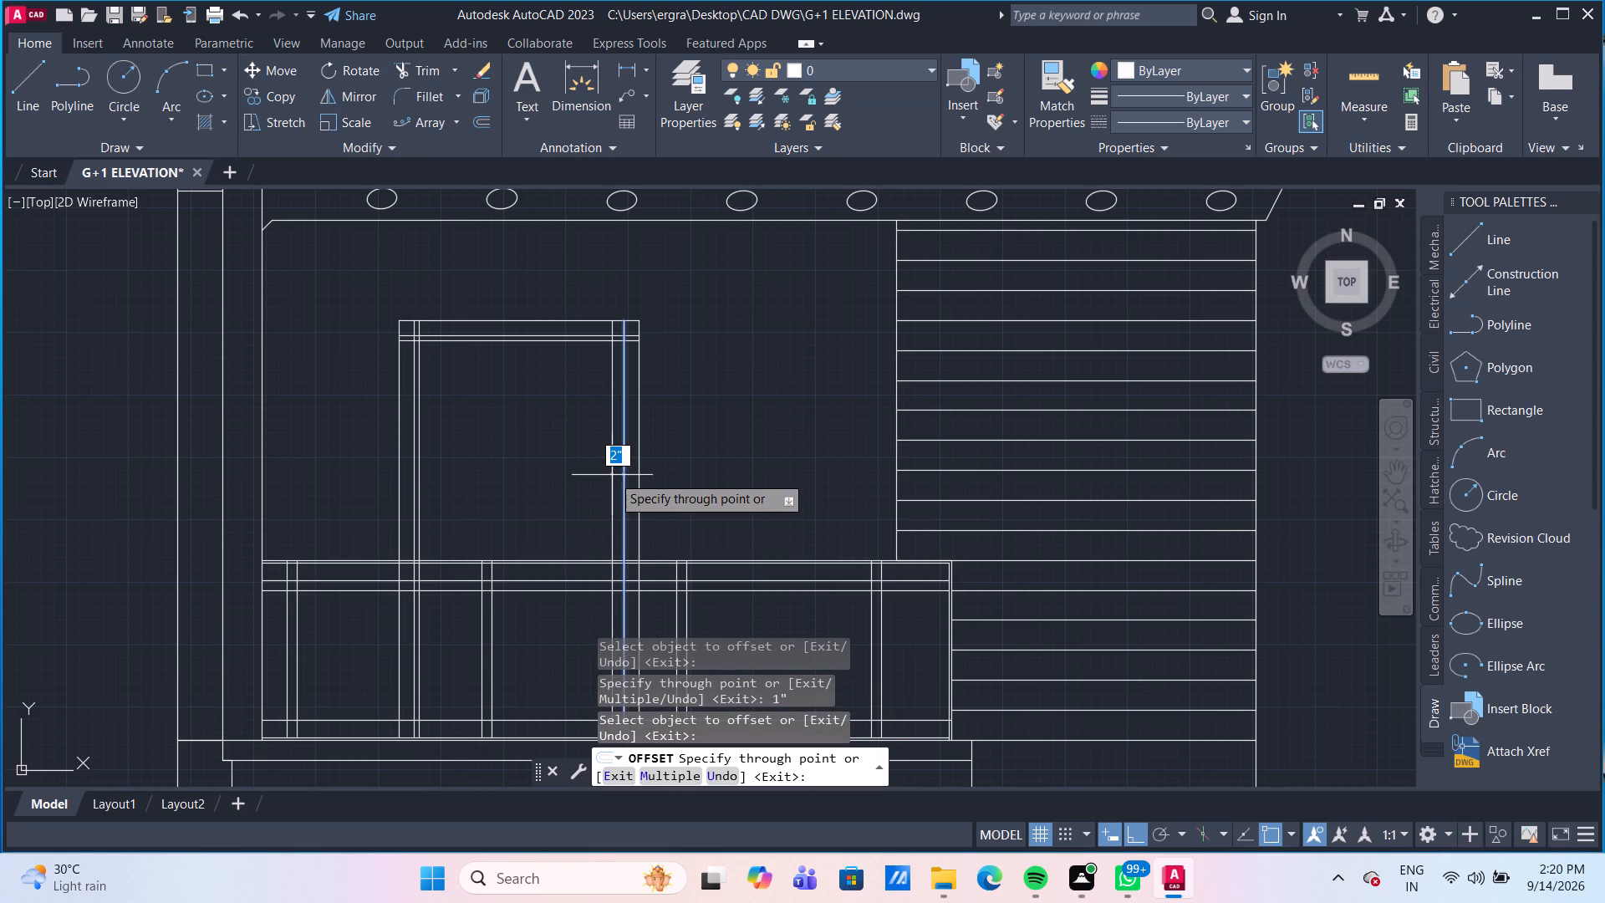
{"action": "type", "text": "1\""}
{"action": "key", "text": "Return"}
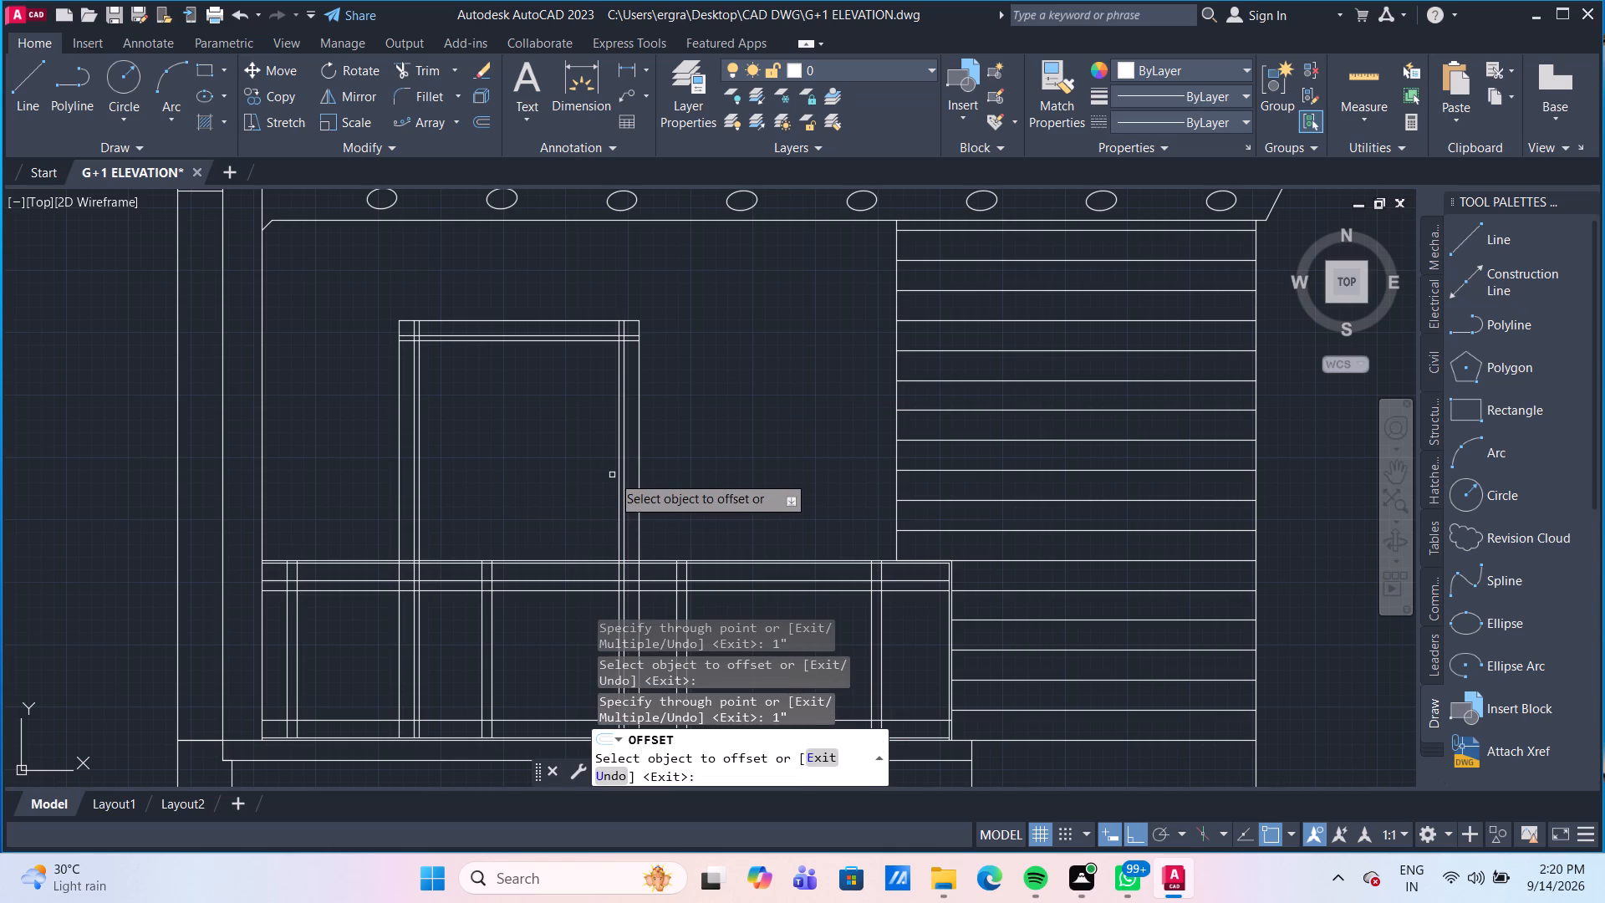
{"action": "key", "text": "Escape"}
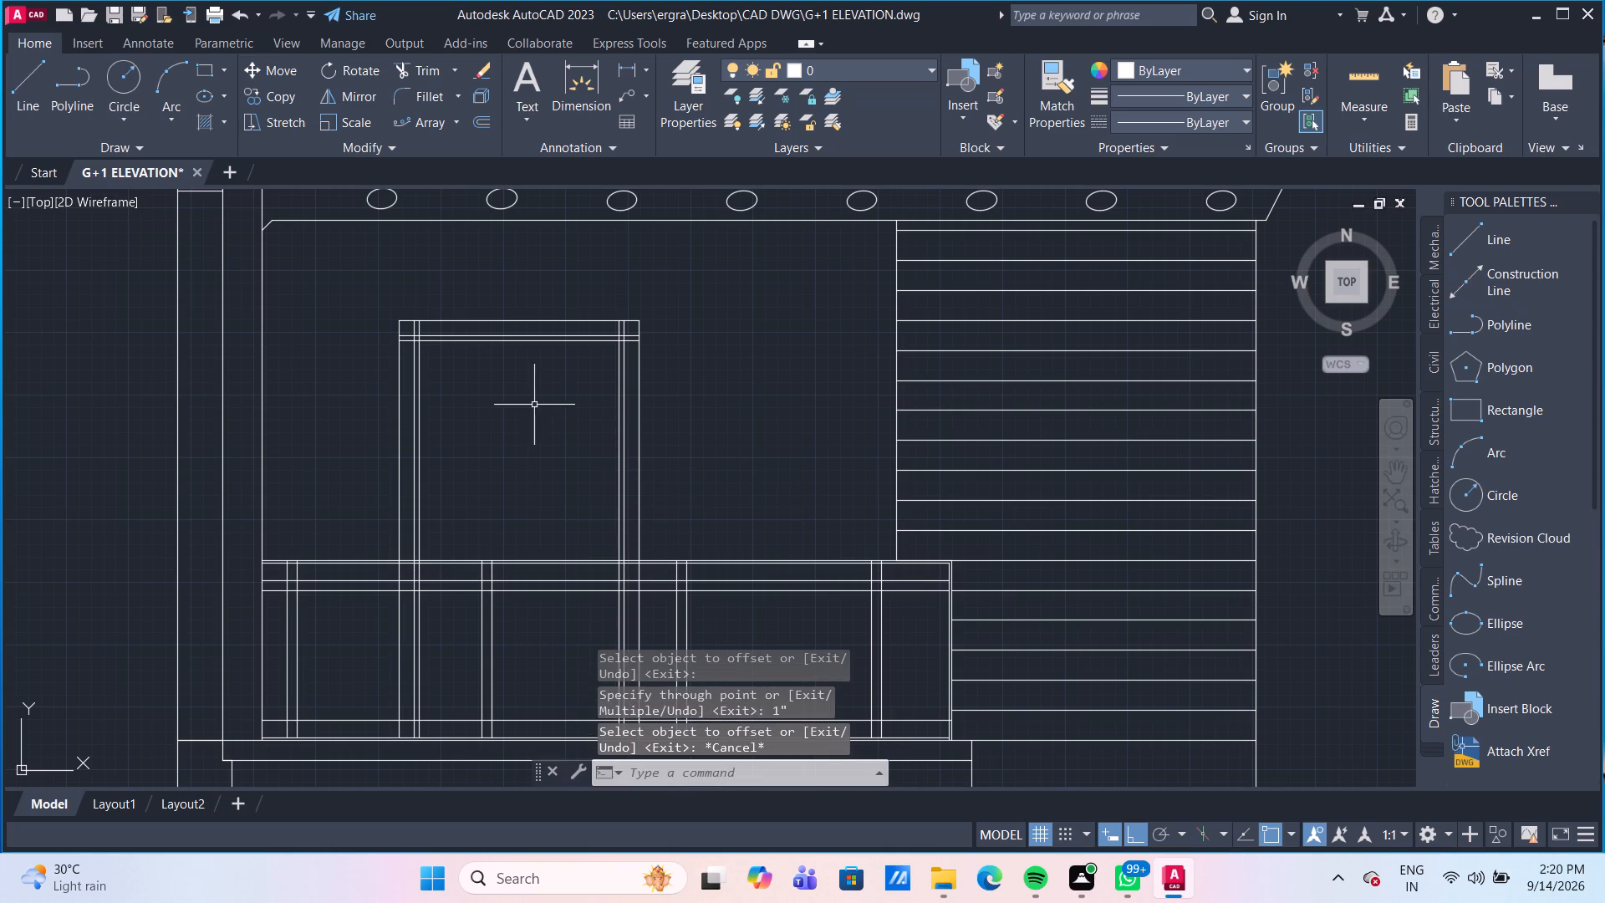
Trim the frame line ends that overrun into the 3" band between the opening's outer outline and first inner frame.
{"action": "scroll", "coordinate": [562, 355], "scroll_direction": "up", "scroll_amount": 1}
{"action": "middle_click_drag", "start_coordinate": [576, 358], "coordinate": [573, 472]}
{"action": "scroll", "coordinate": [573, 472], "scroll_direction": "up", "scroll_amount": 1}
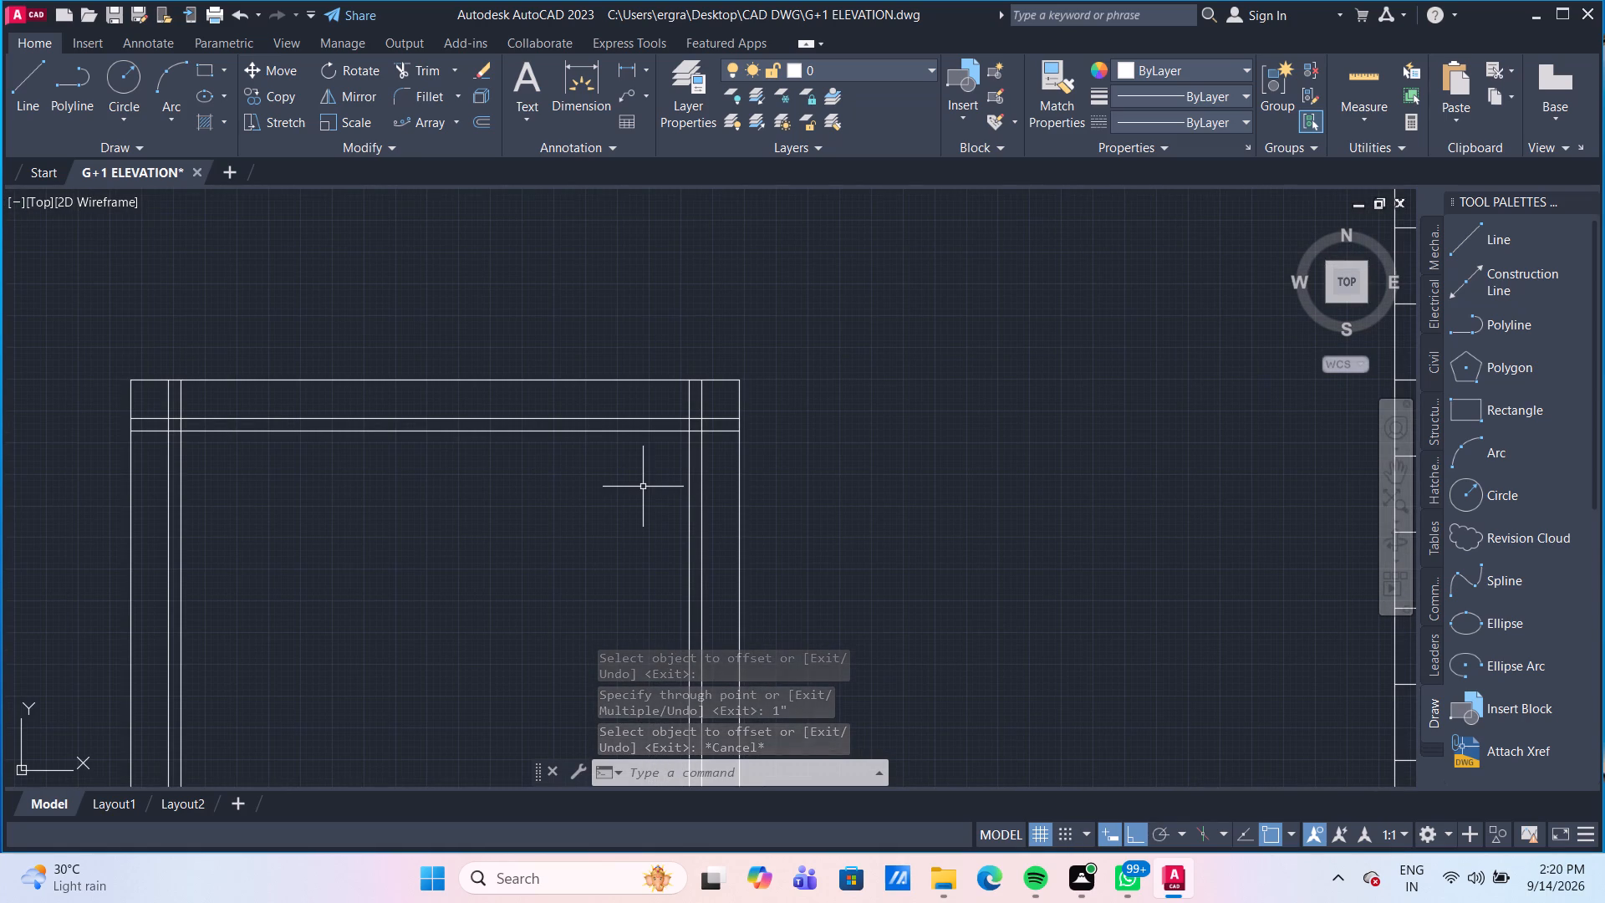
{"action": "type", "text": "TR"}
{"action": "key", "text": "Return"}
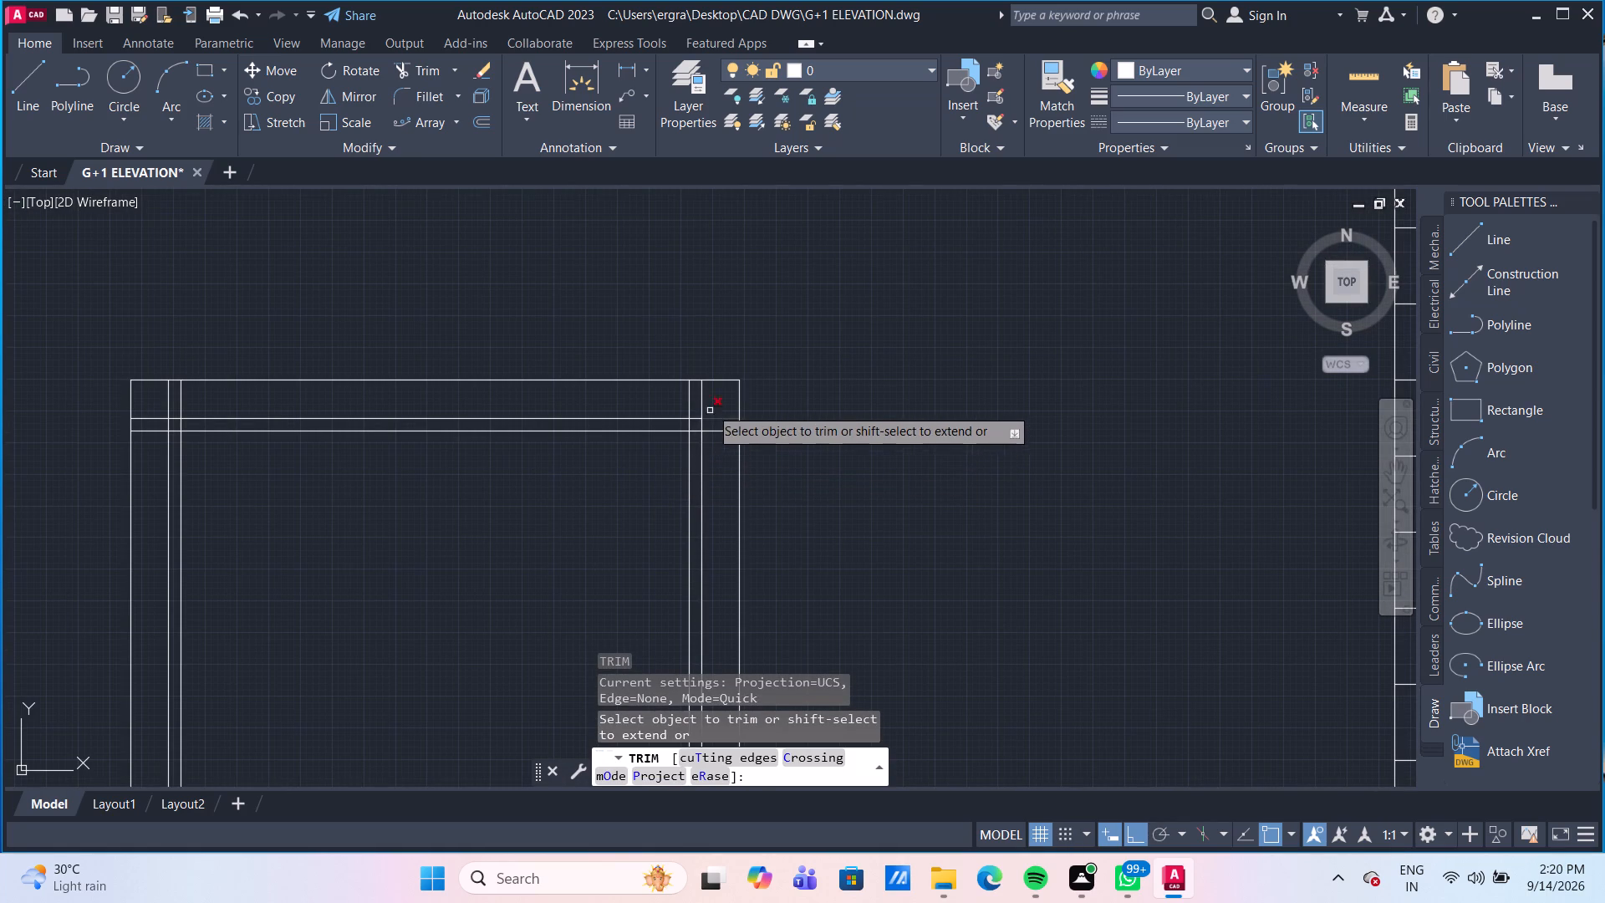
{"action": "left_click", "coordinate": [143, 400]}
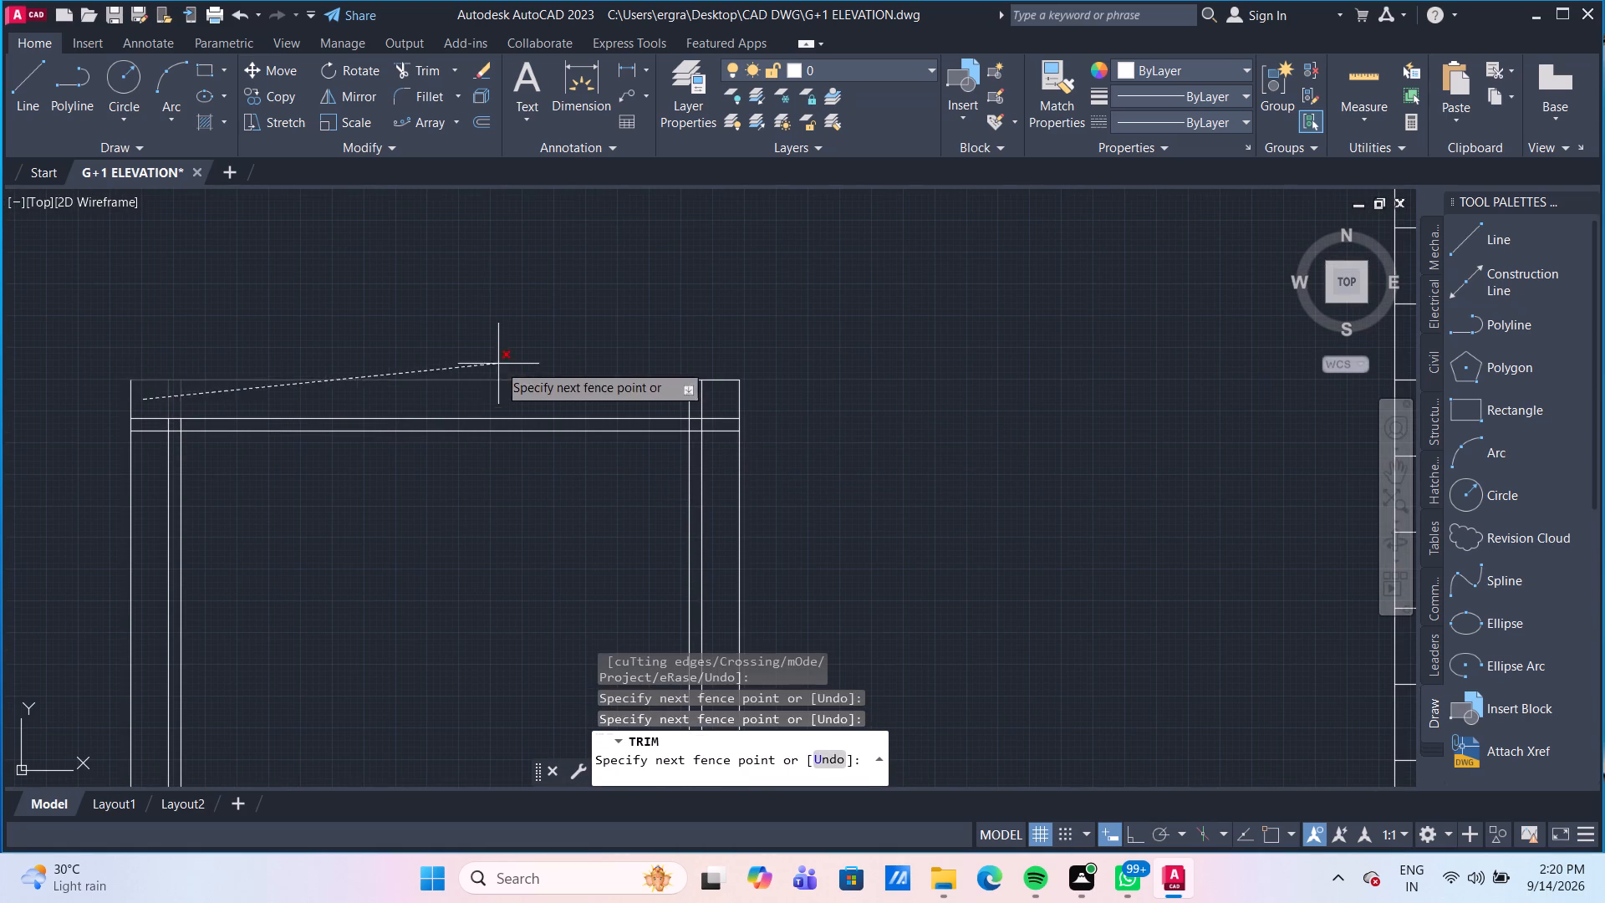
{"action": "left_click", "coordinate": [721, 408]}
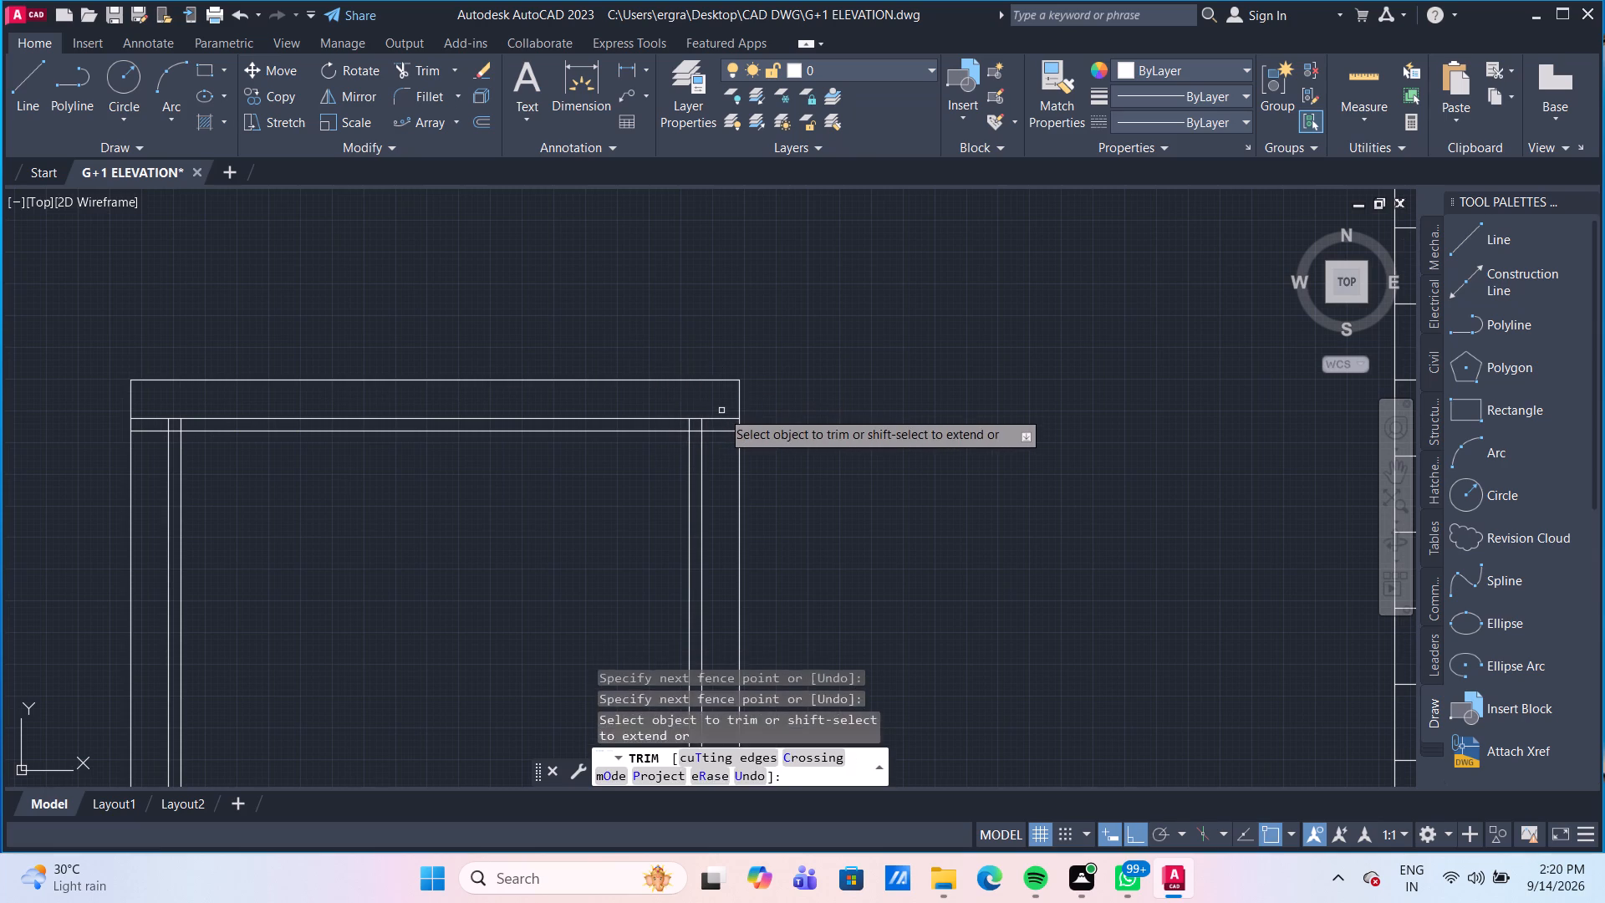
{"action": "left_click", "coordinate": [721, 411]}
{"action": "left_click", "coordinate": [721, 454]}
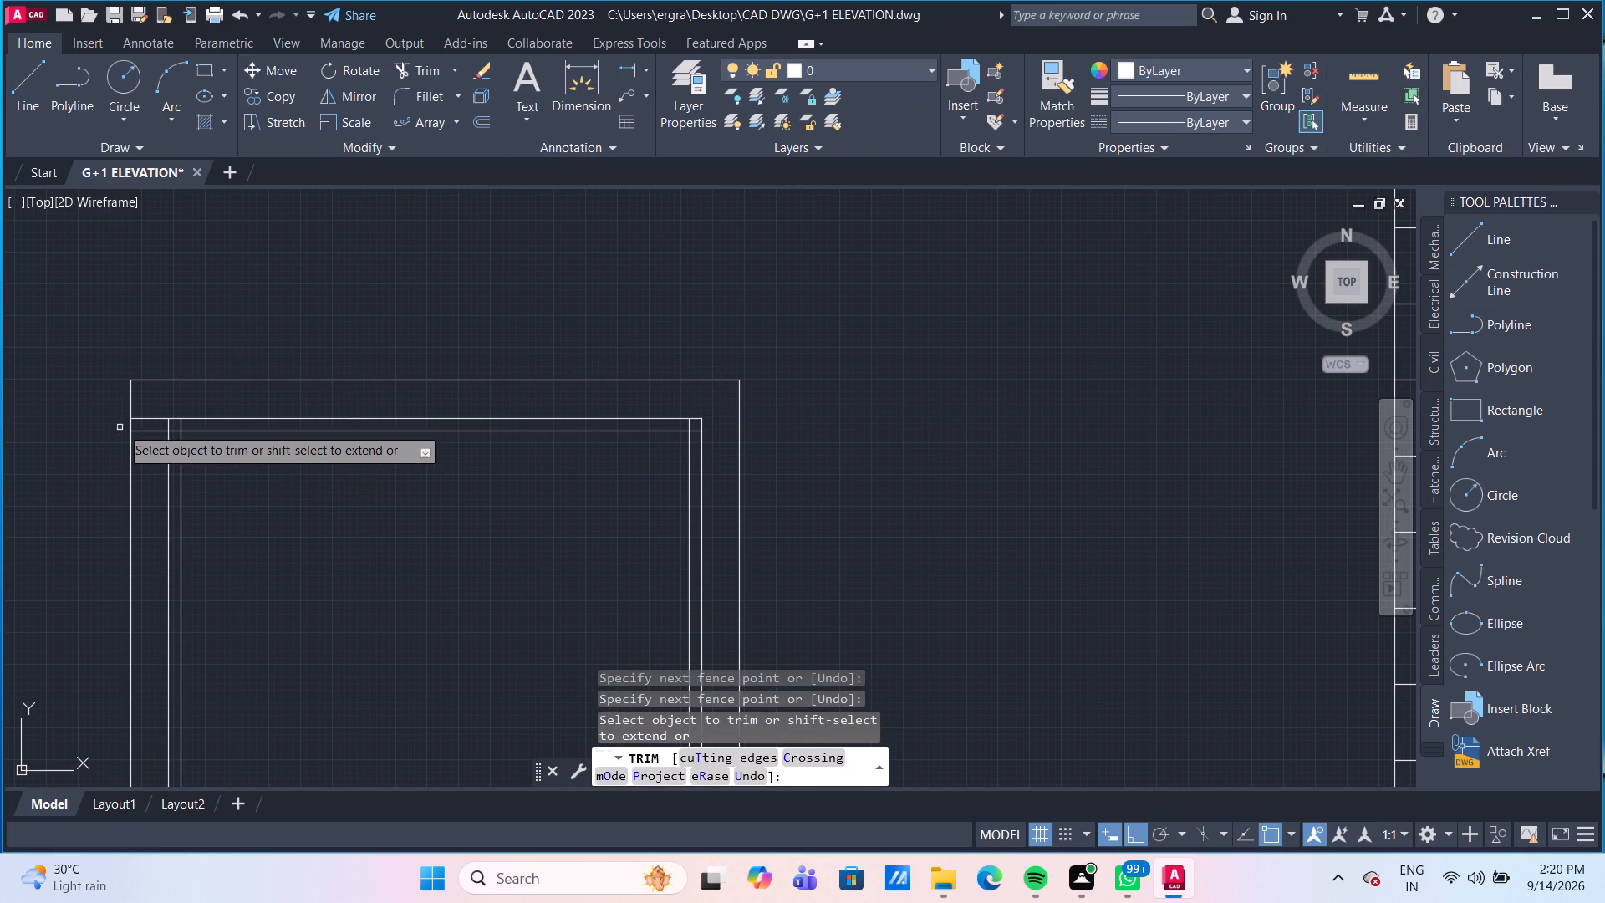
{"action": "left_click", "coordinate": [139, 404]}
{"action": "left_click", "coordinate": [144, 467]}
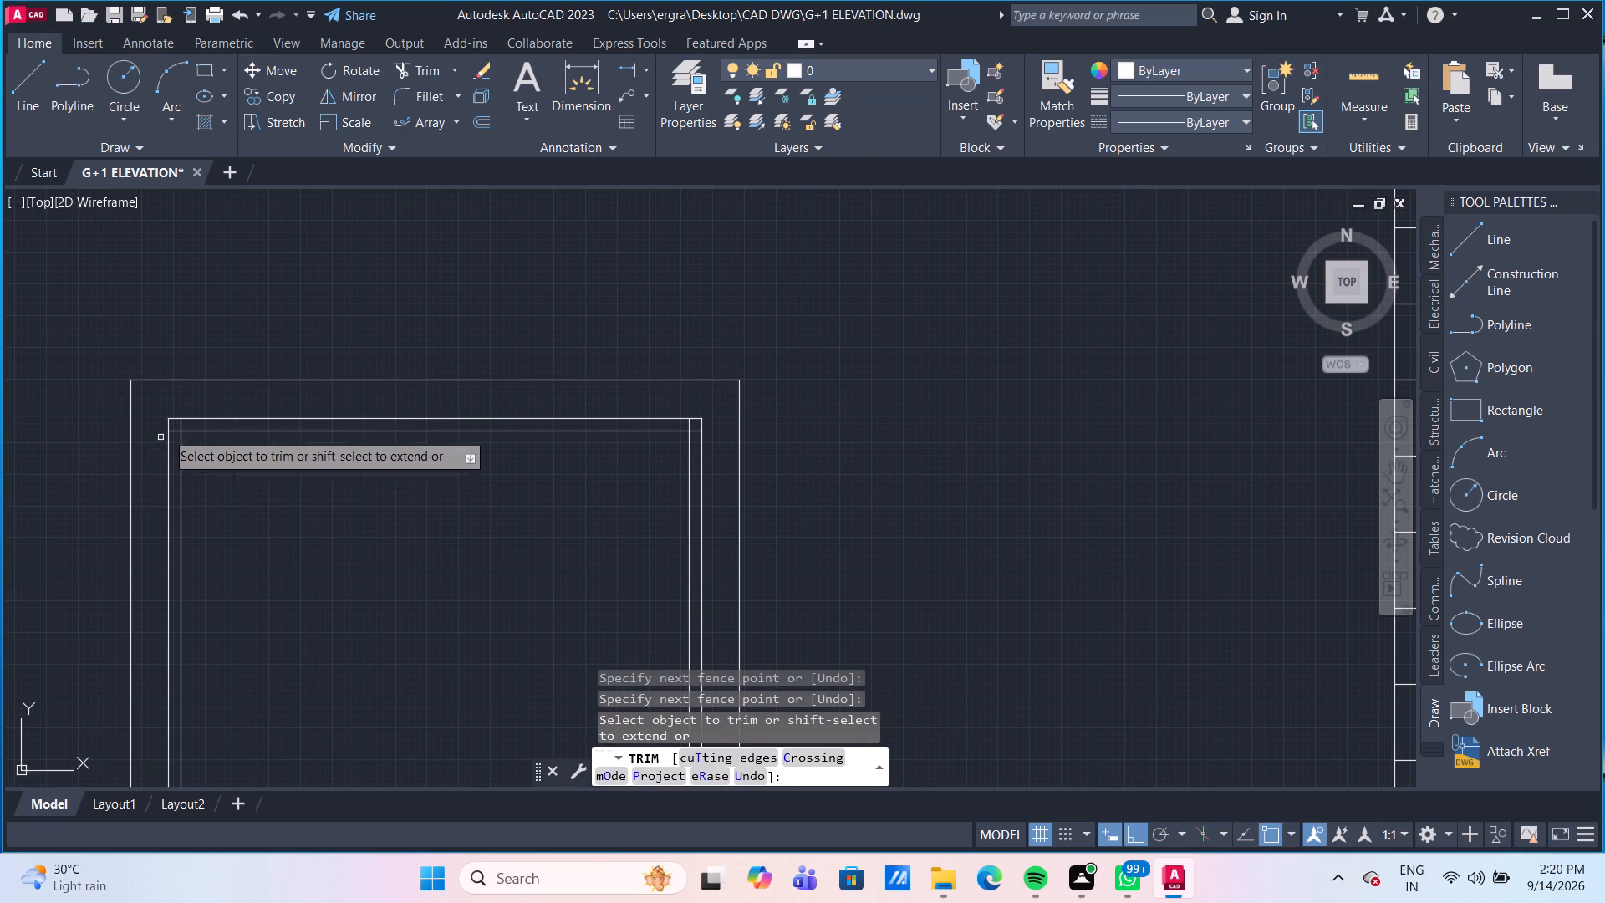
Trim the crossing line stubs at both top corners of the 1" inner frame band.
{"action": "scroll", "coordinate": [166, 431], "scroll_direction": "up", "scroll_amount": 1}
{"action": "left_click", "coordinate": [177, 428]}
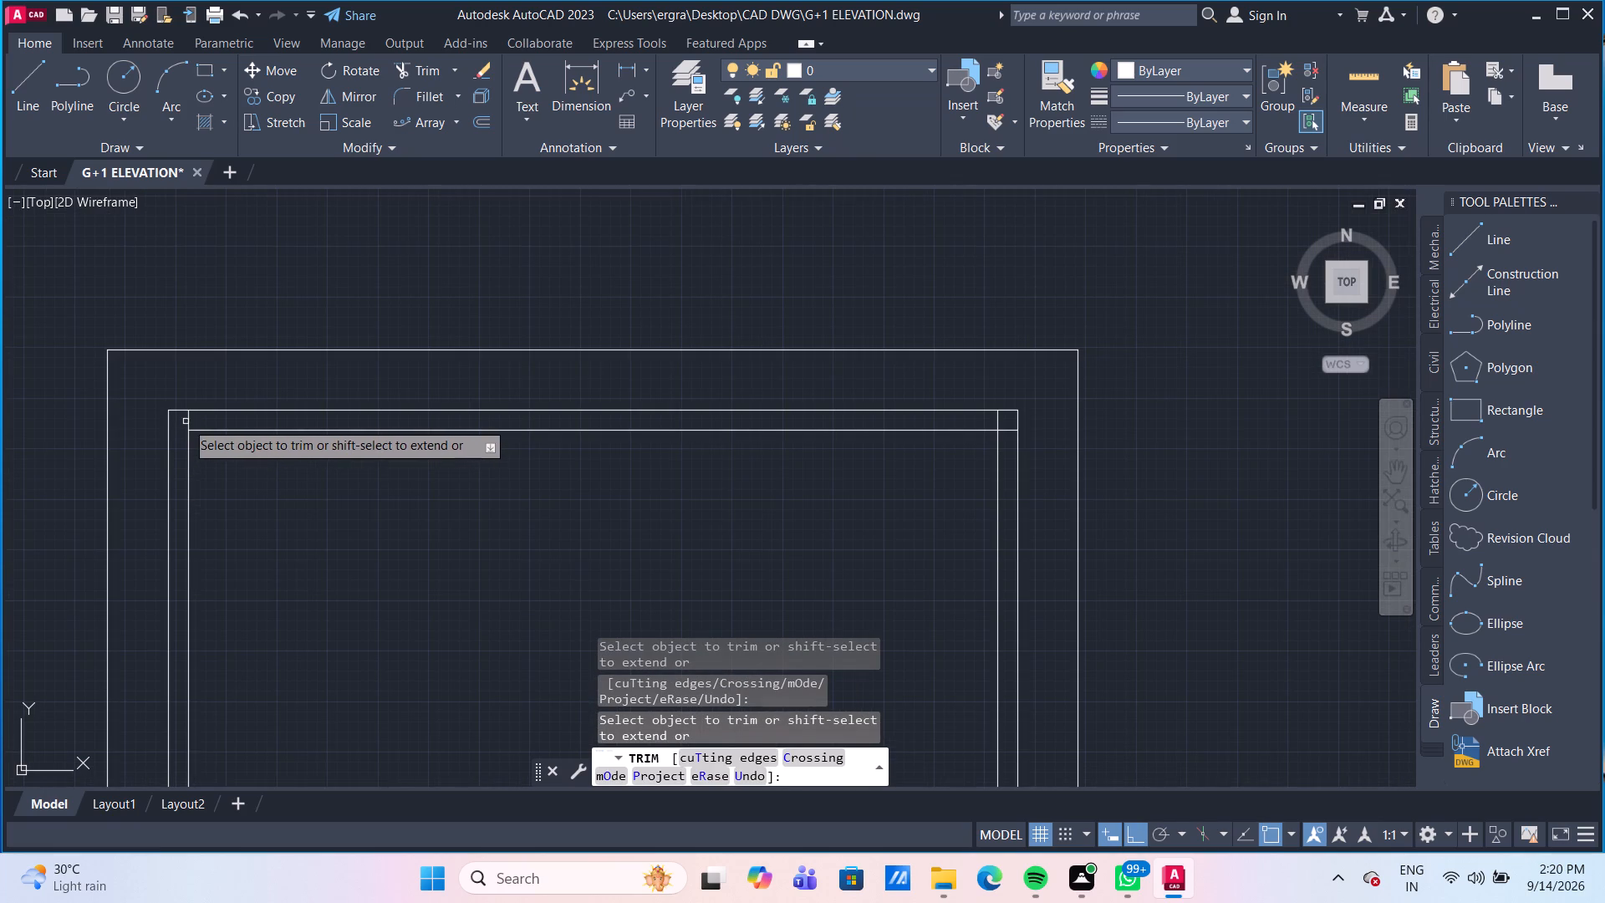
{"action": "left_click", "coordinate": [187, 420]}
{"action": "left_click", "coordinate": [997, 421]}
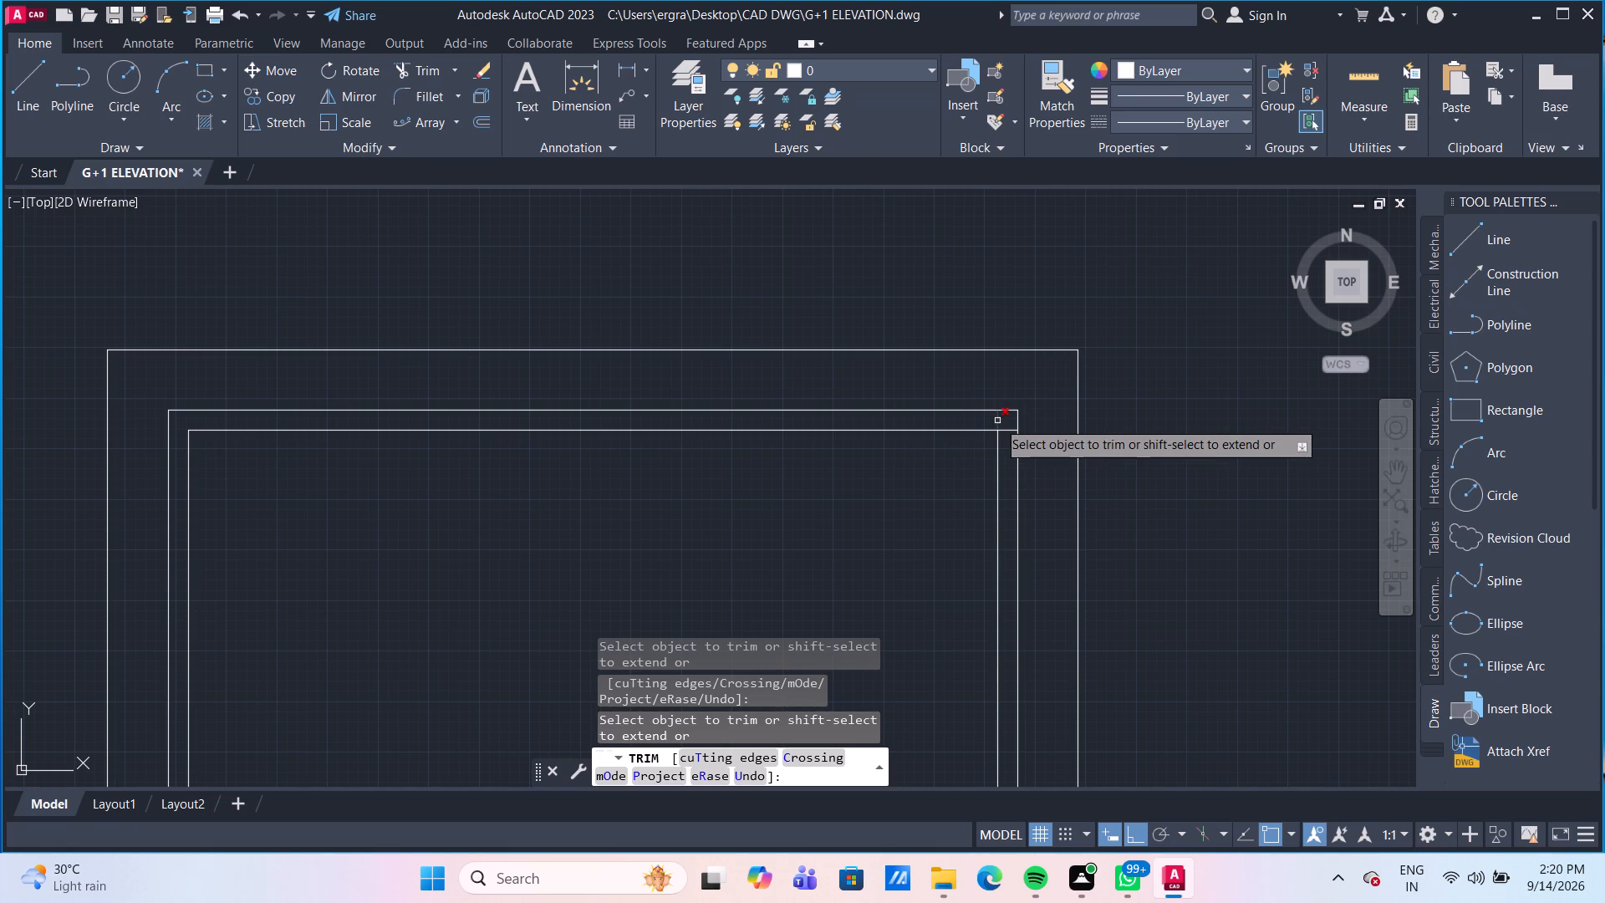
{"action": "left_click", "coordinate": [1008, 431]}
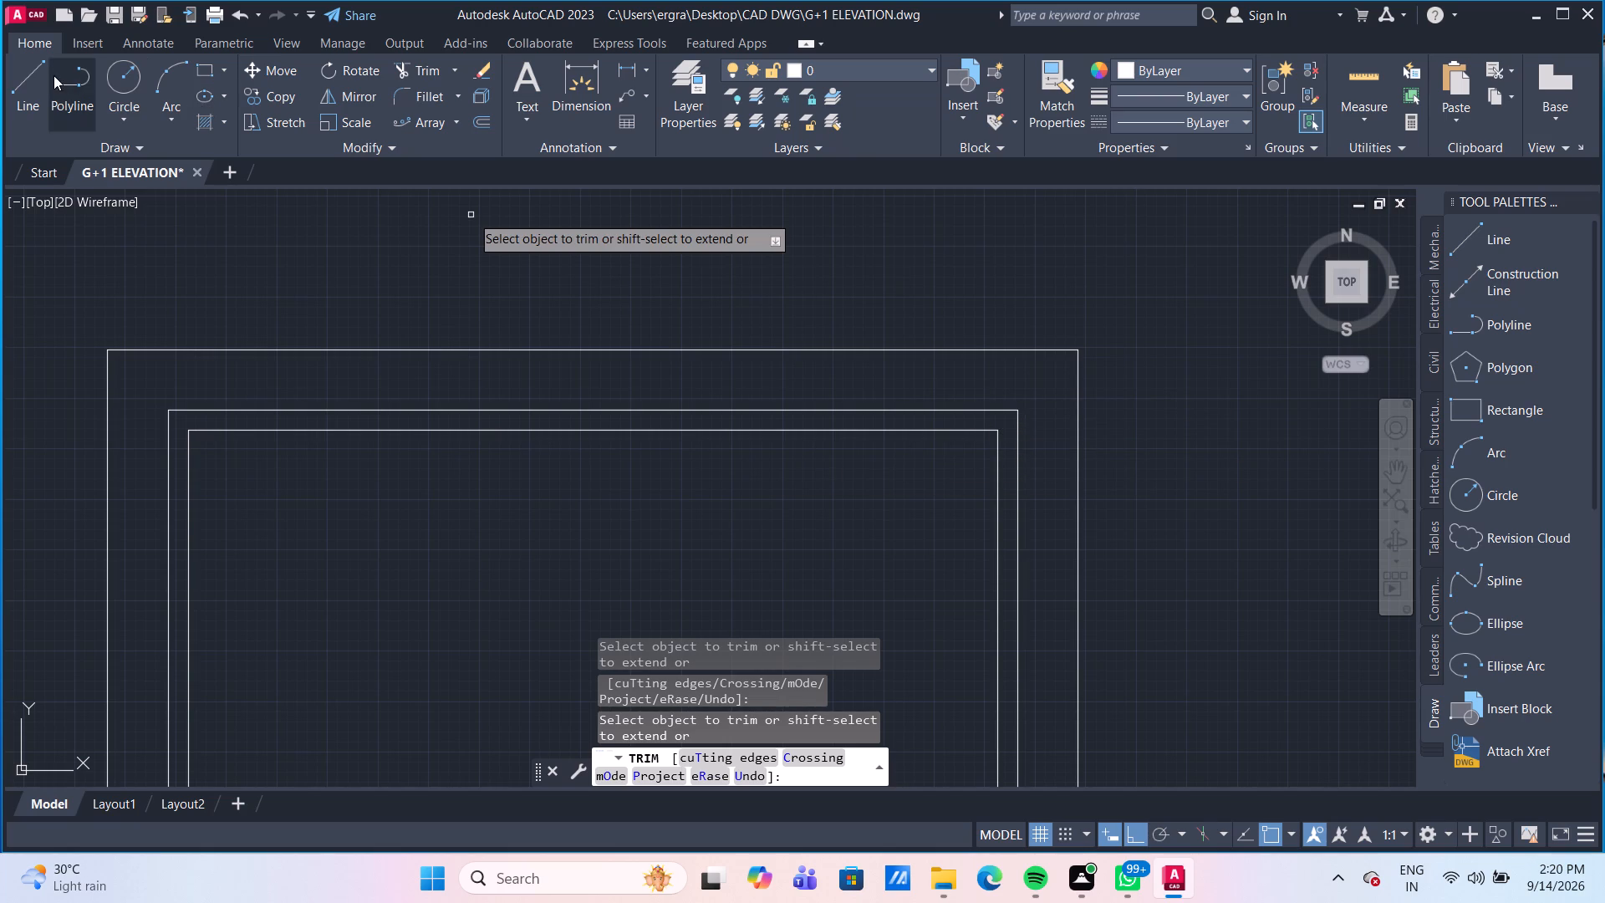
Draw a 6'-8" vertical centre line from the midpoint of the opening's innermost top frame line down to the balcony railing's base line.
{"action": "left_click", "coordinate": [33, 76]}
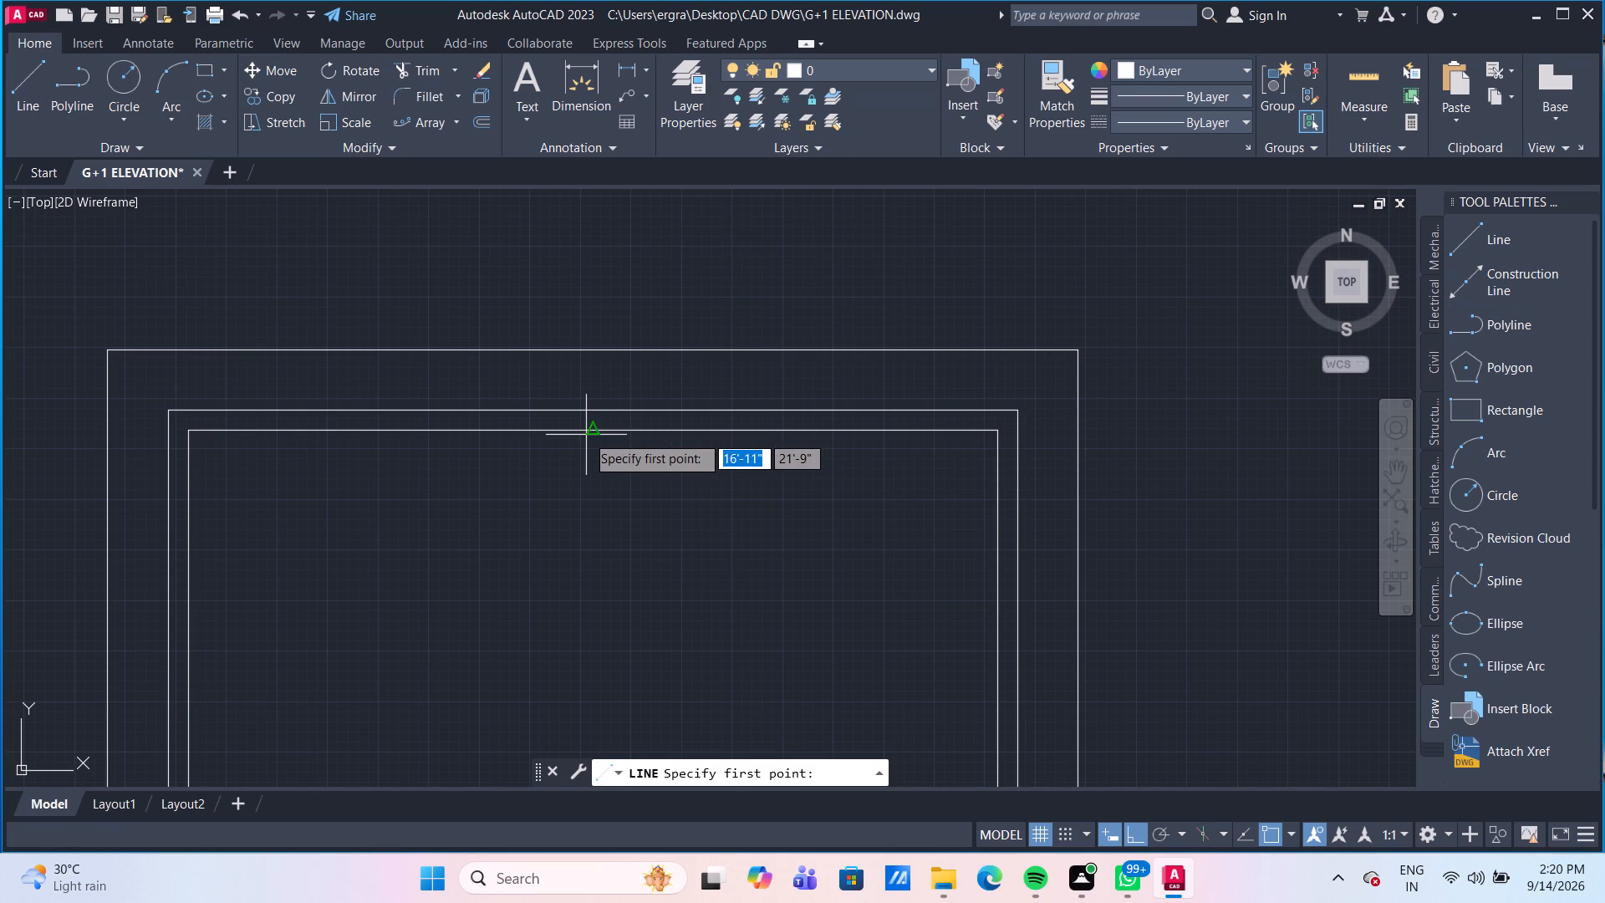
{"action": "left_click", "coordinate": [596, 431]}
{"action": "scroll", "coordinate": [583, 554], "scroll_direction": "down", "scroll_amount": 4}
{"action": "middle_click_drag", "start_coordinate": [558, 559], "coordinate": [553, 535]}
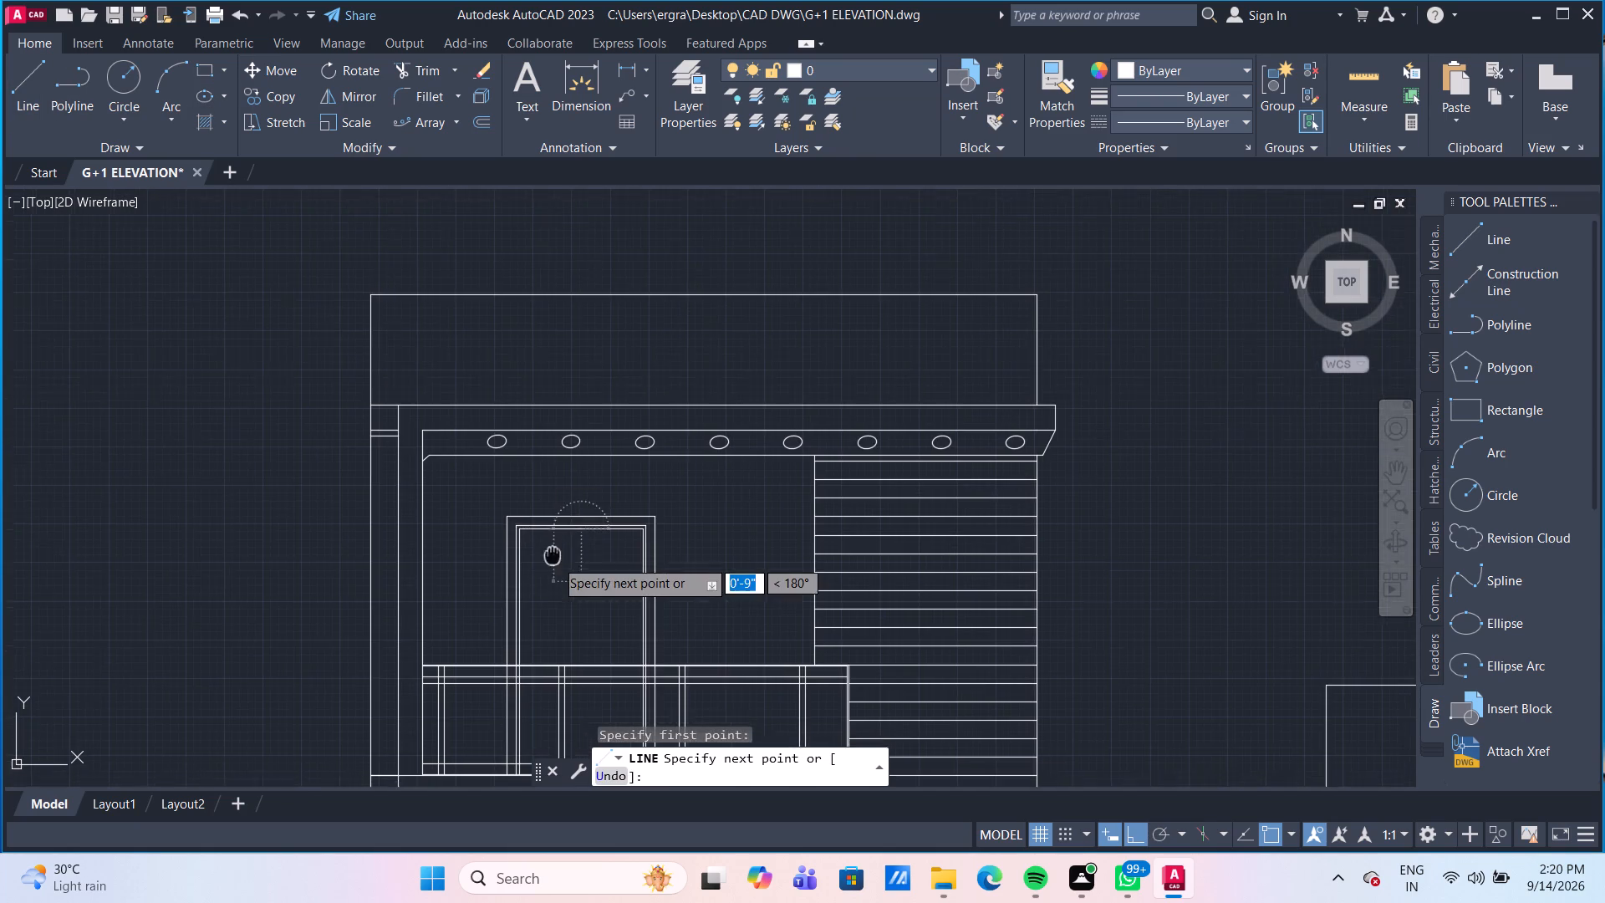
{"action": "middle_click_drag", "start_coordinate": [553, 535], "coordinate": [587, 416]}
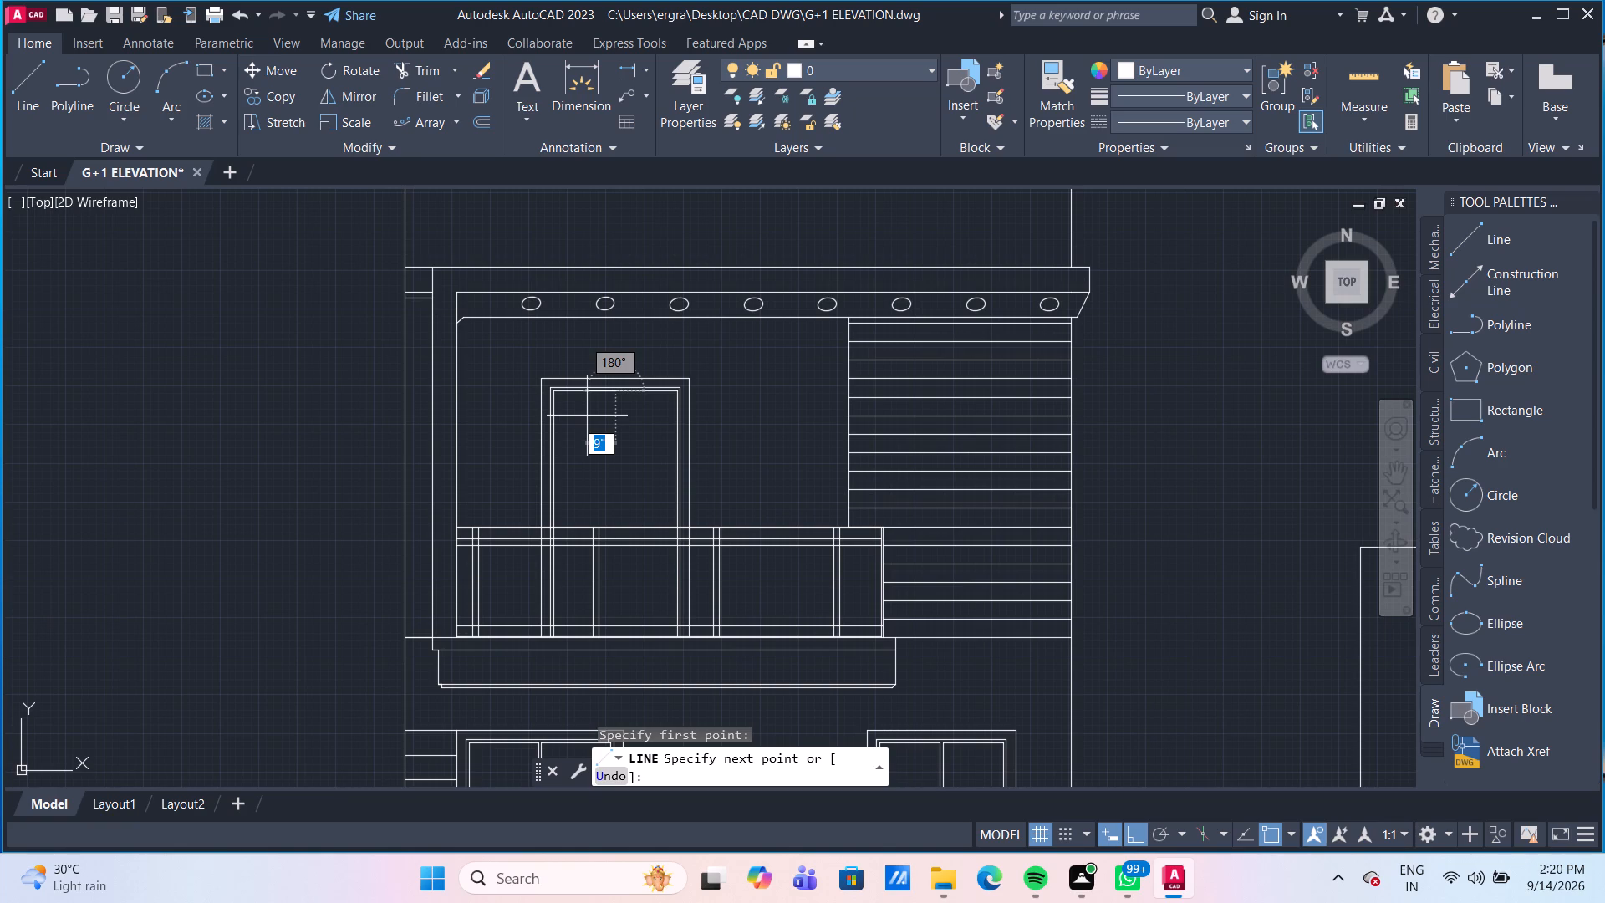
{"action": "scroll", "coordinate": [622, 627], "scroll_direction": "up", "scroll_amount": 2}
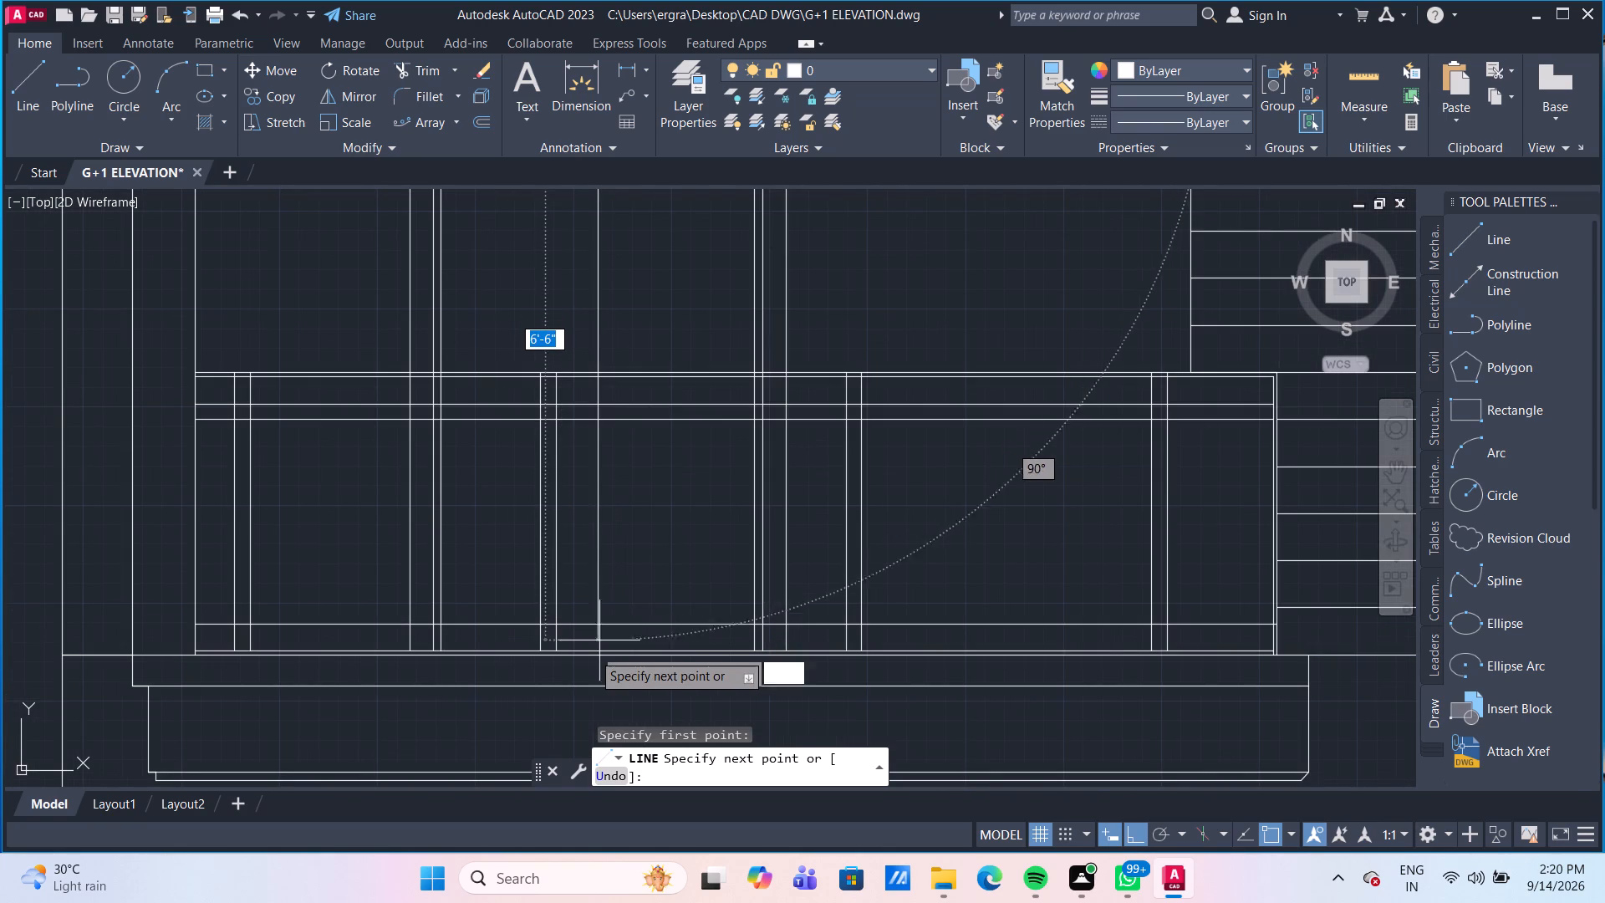
{"action": "scroll", "coordinate": [596, 653], "scroll_direction": "up", "scroll_amount": 2}
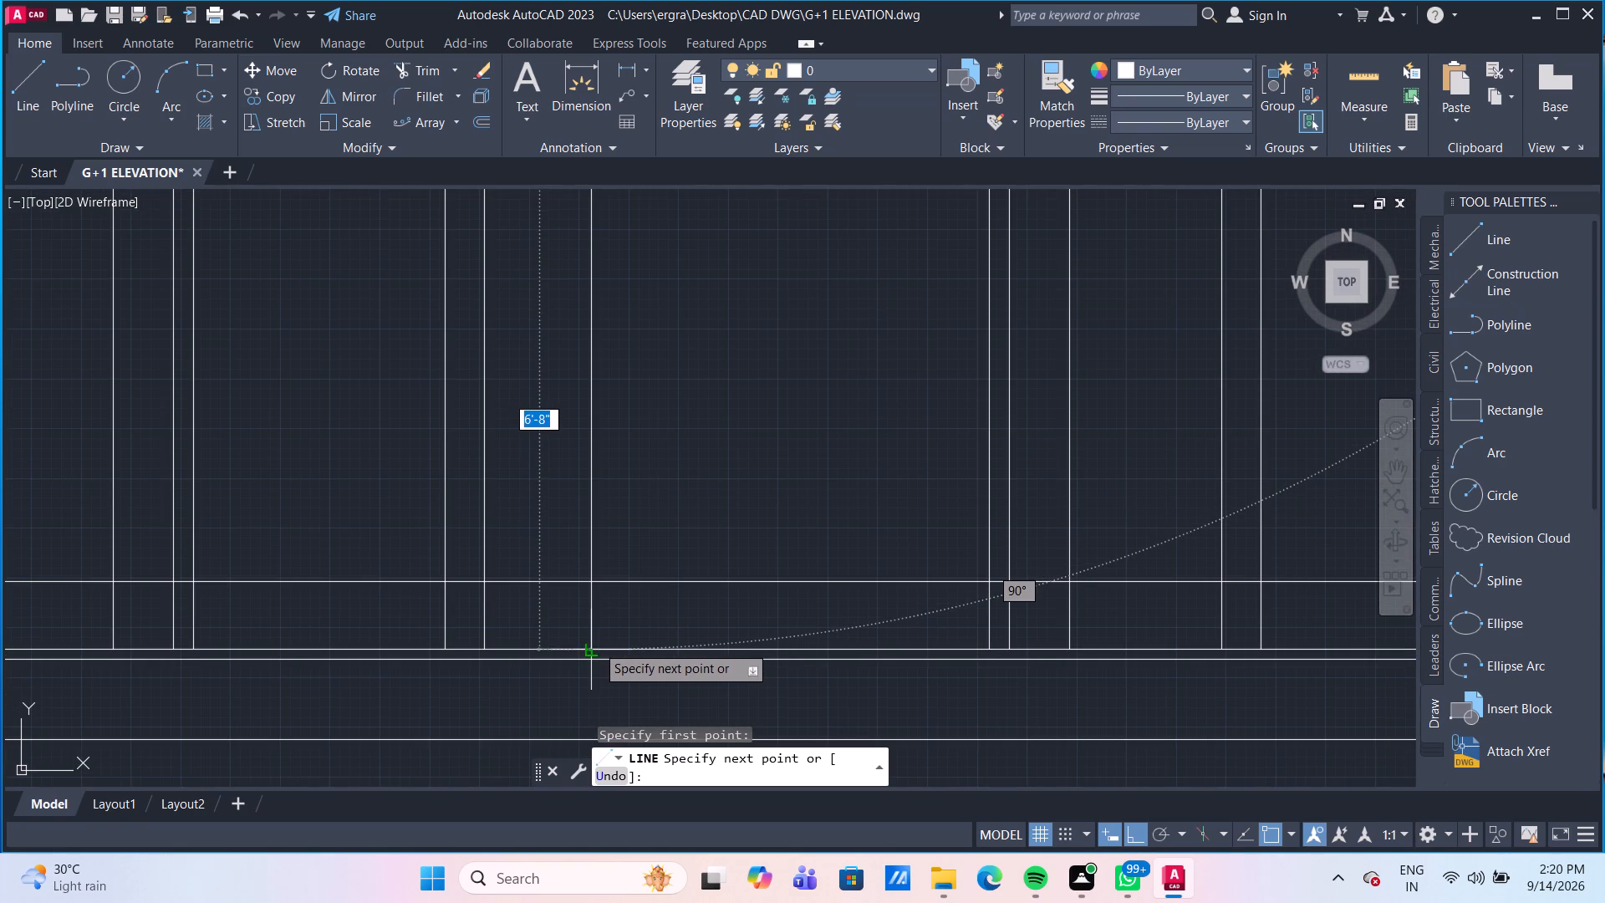
{"action": "left_click", "coordinate": [591, 645]}
{"action": "key", "text": "Escape"}
Offset the opening's vertical centre line 0.5" to each side.
{"action": "scroll", "coordinate": [697, 548], "scroll_direction": "down", "scroll_amount": 3}
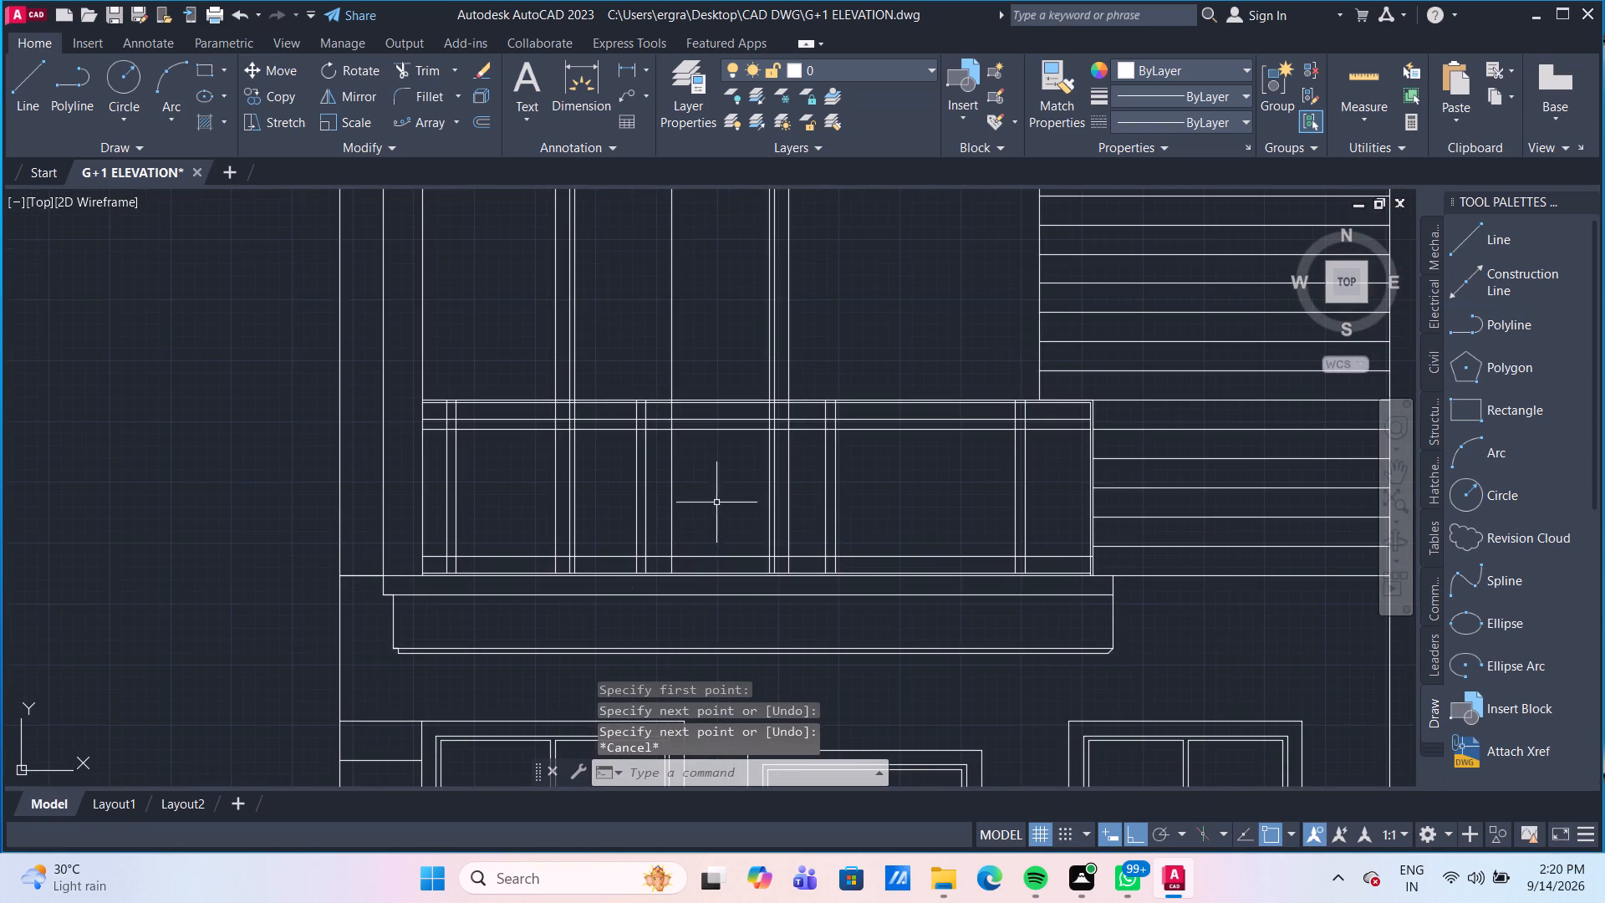
{"action": "scroll", "coordinate": [706, 448], "scroll_direction": "down", "scroll_amount": 3}
{"action": "scroll", "coordinate": [707, 426], "scroll_direction": "up", "scroll_amount": 2}
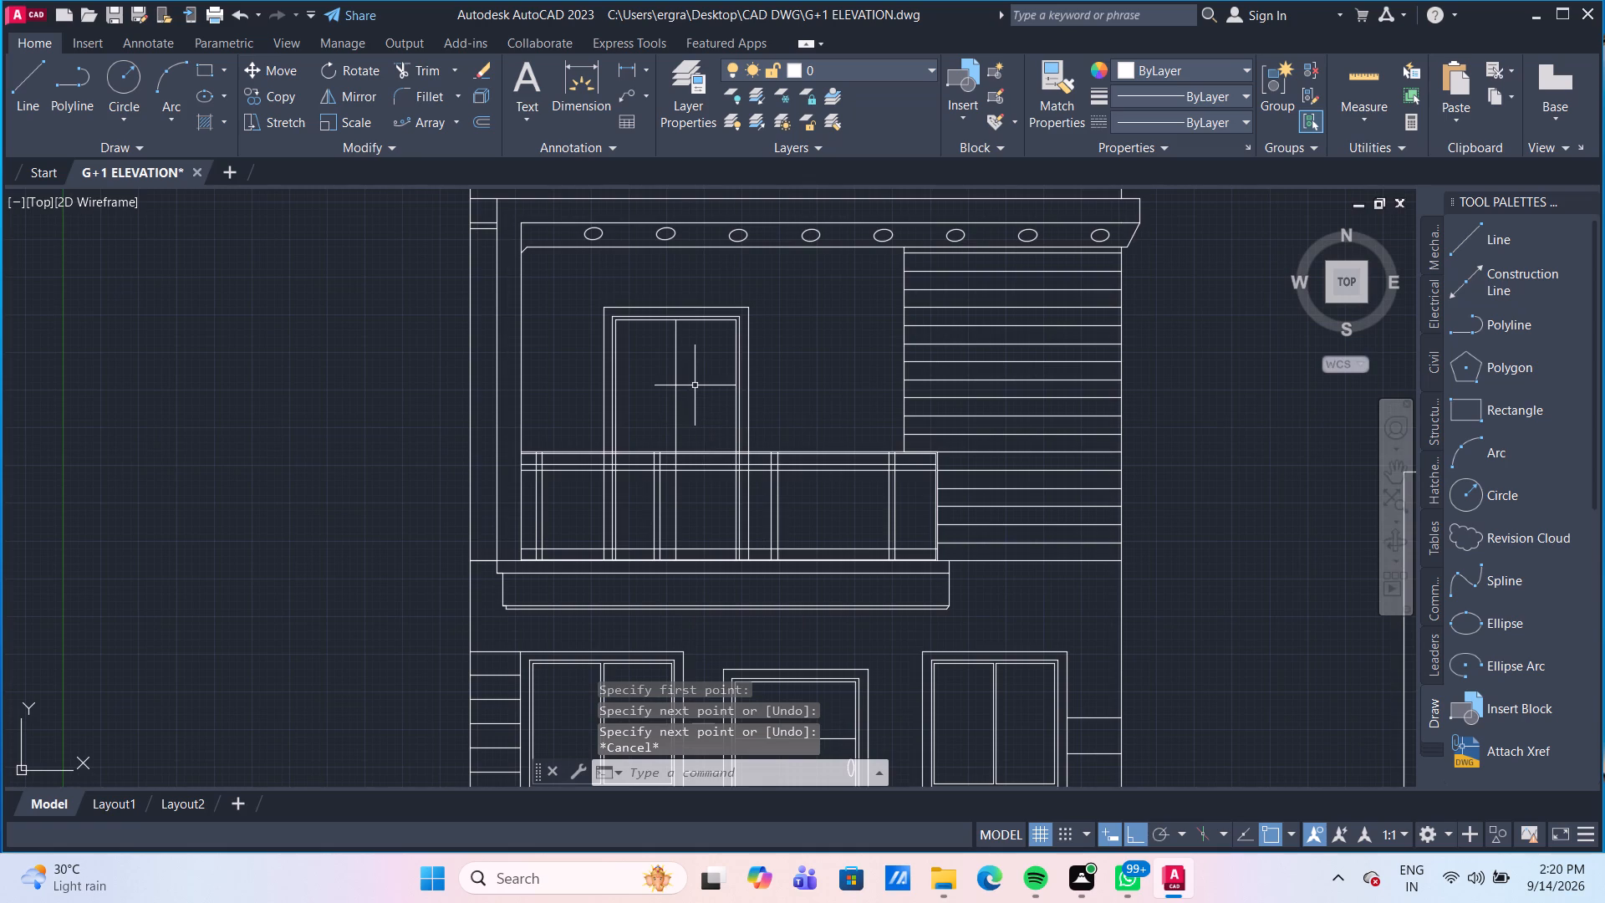
{"action": "scroll", "coordinate": [695, 383], "scroll_direction": "up", "scroll_amount": 1}
{"action": "middle_click_drag", "start_coordinate": [695, 383], "coordinate": [675, 499]}
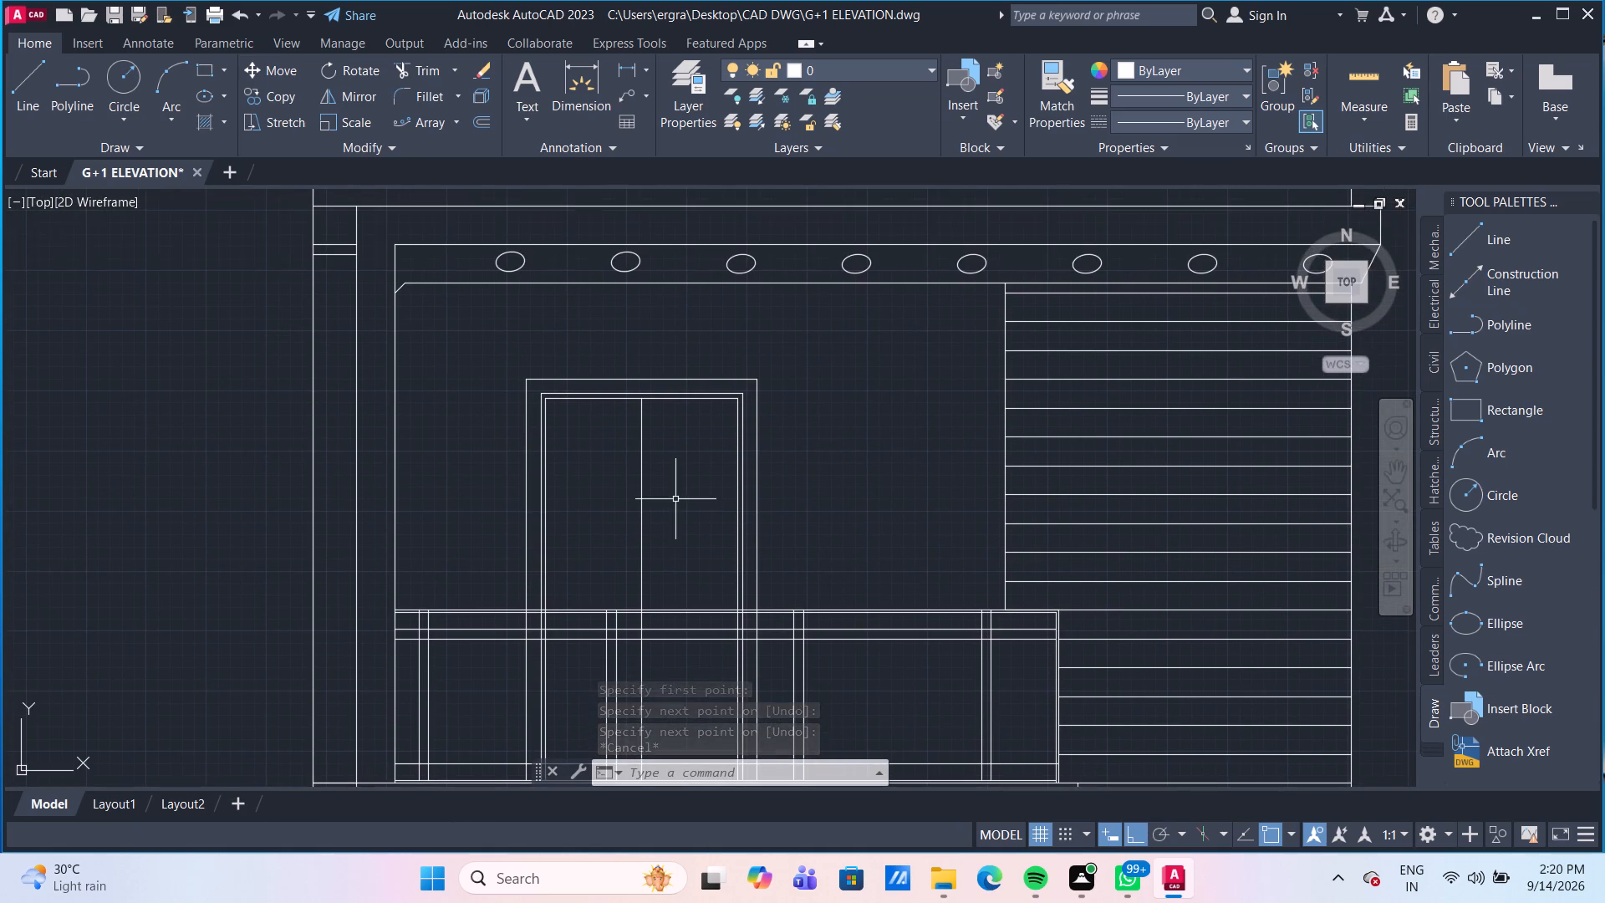
{"action": "scroll", "coordinate": [660, 474], "scroll_direction": "up", "scroll_amount": 2}
{"action": "middle_click_drag", "start_coordinate": [660, 474], "coordinate": [668, 497]}
{"action": "key", "text": "o"}
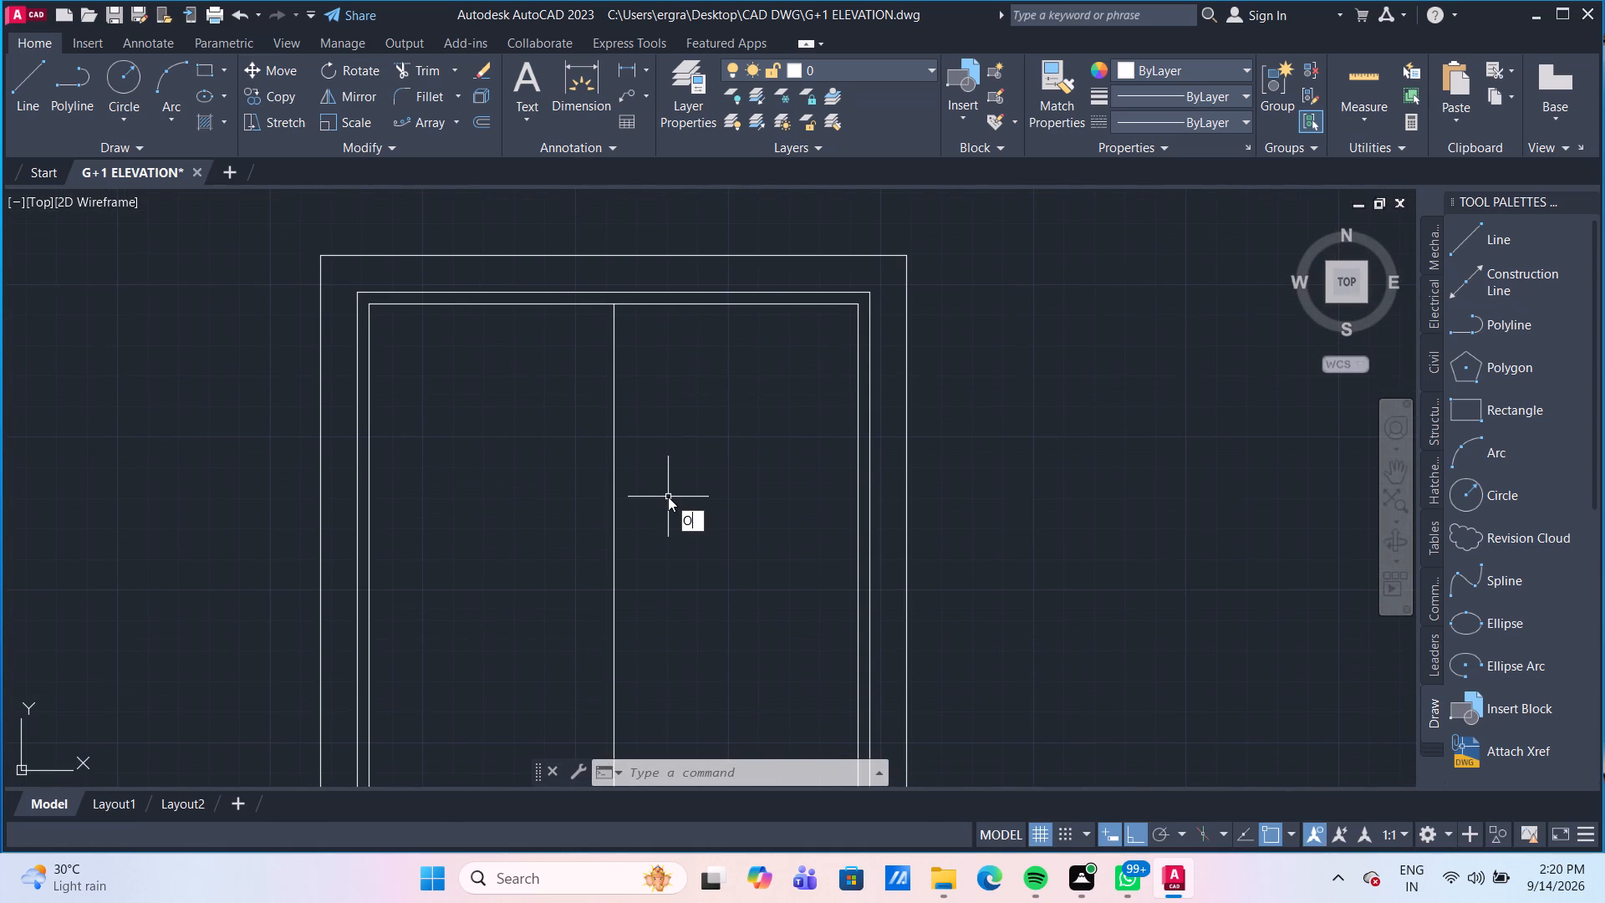
{"action": "key", "text": "Return"}
{"action": "key", "text": "Return"}
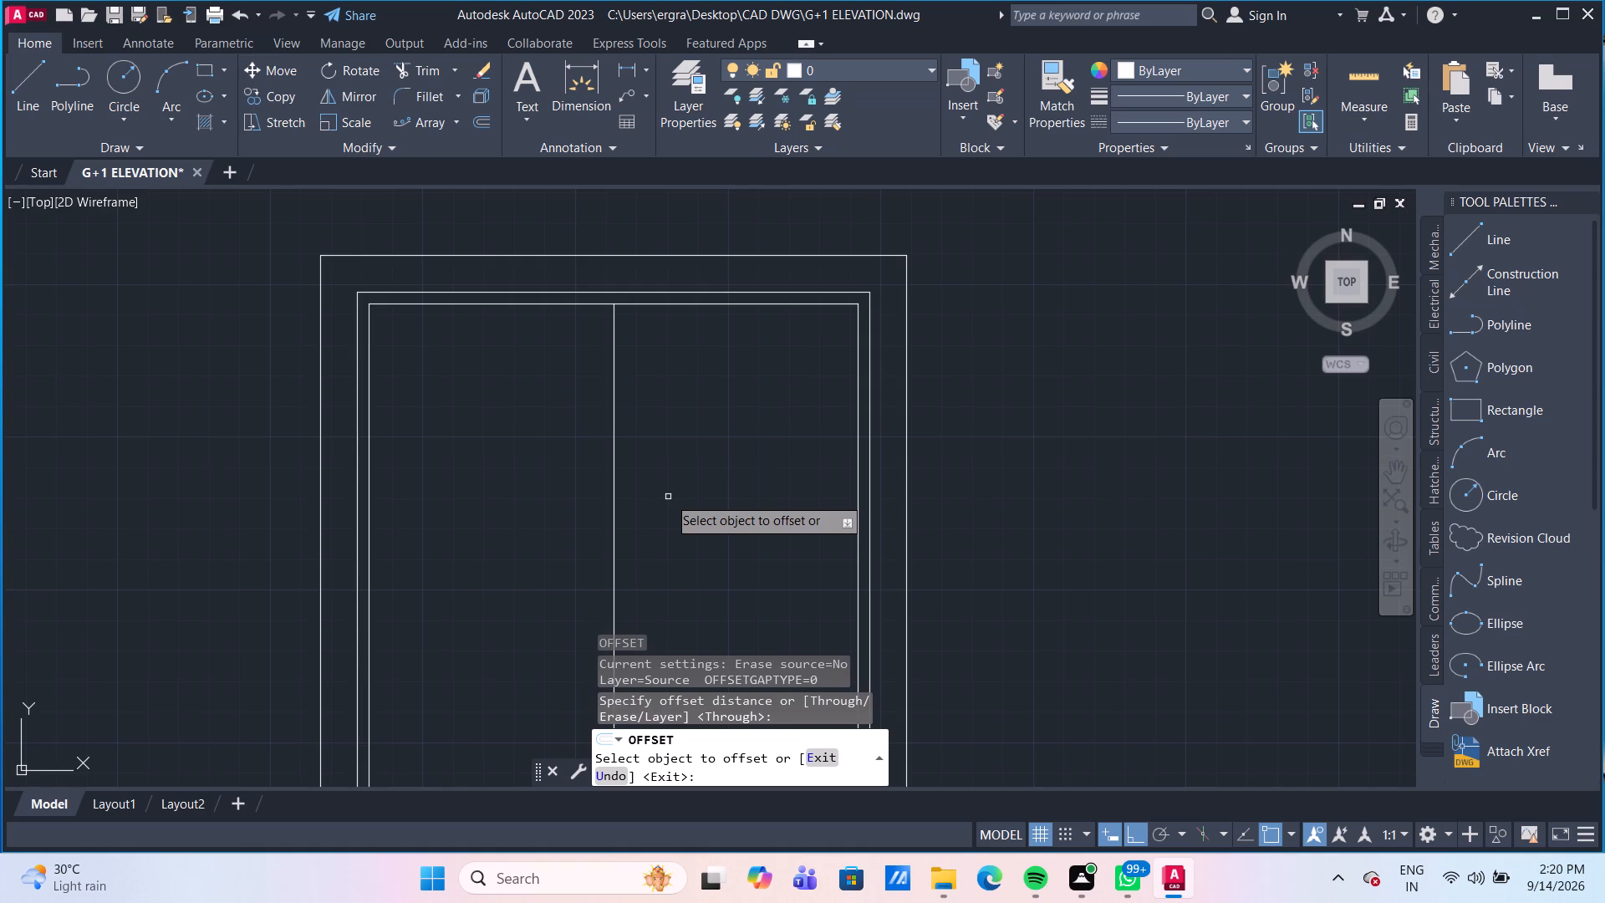
{"action": "left_click", "coordinate": [616, 488]}
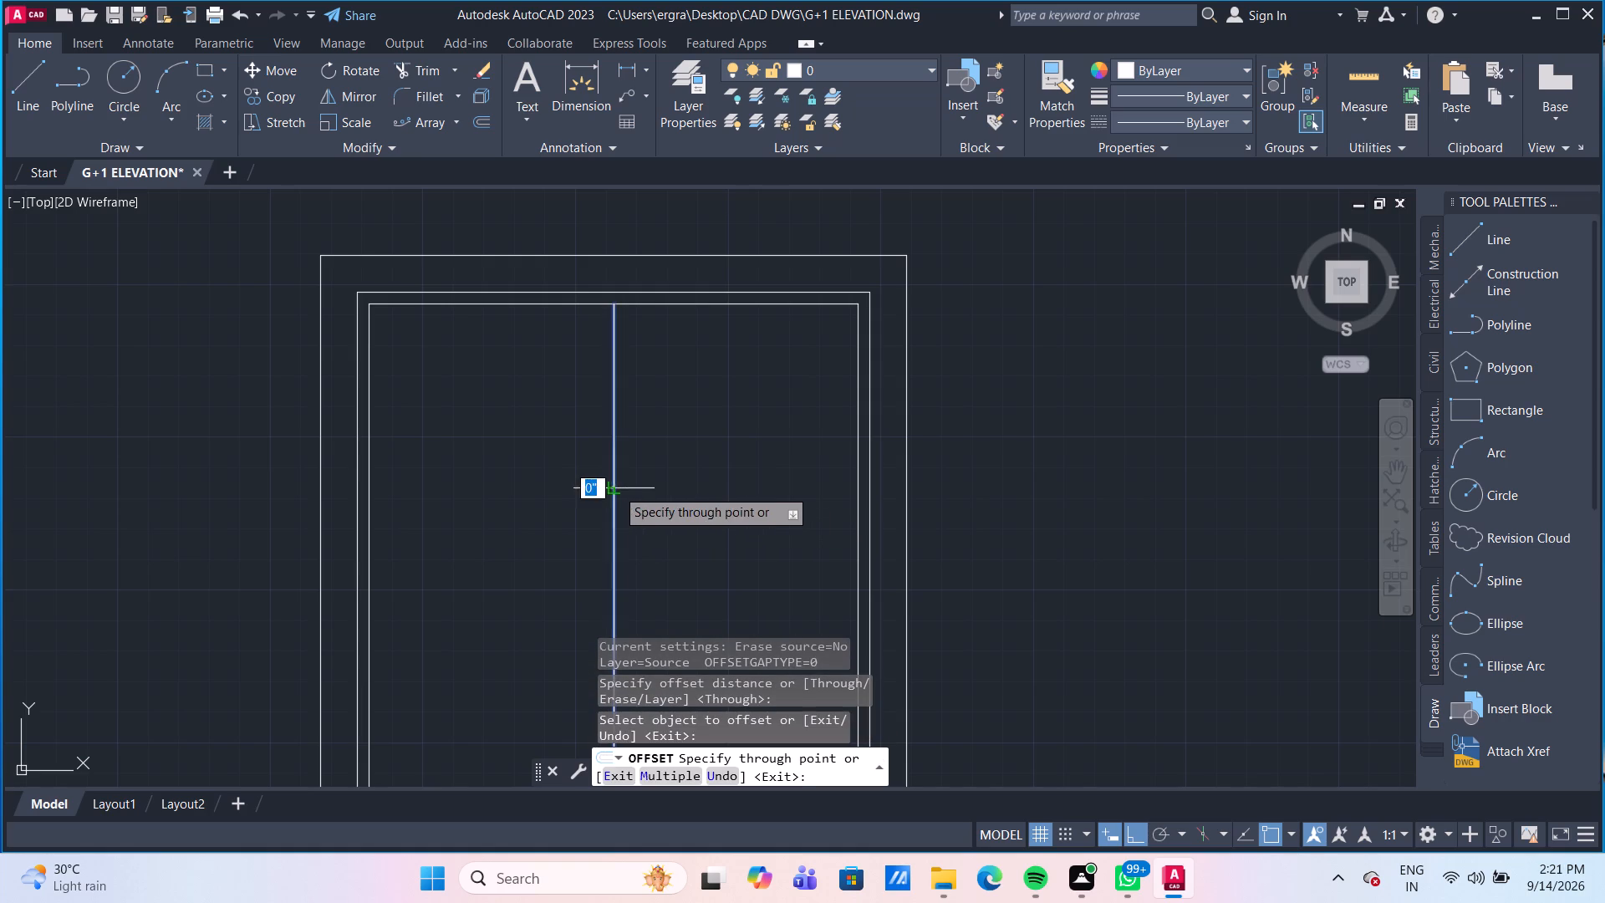
{"action": "type", "text": "0.5\""}
{"action": "key", "text": "Return"}
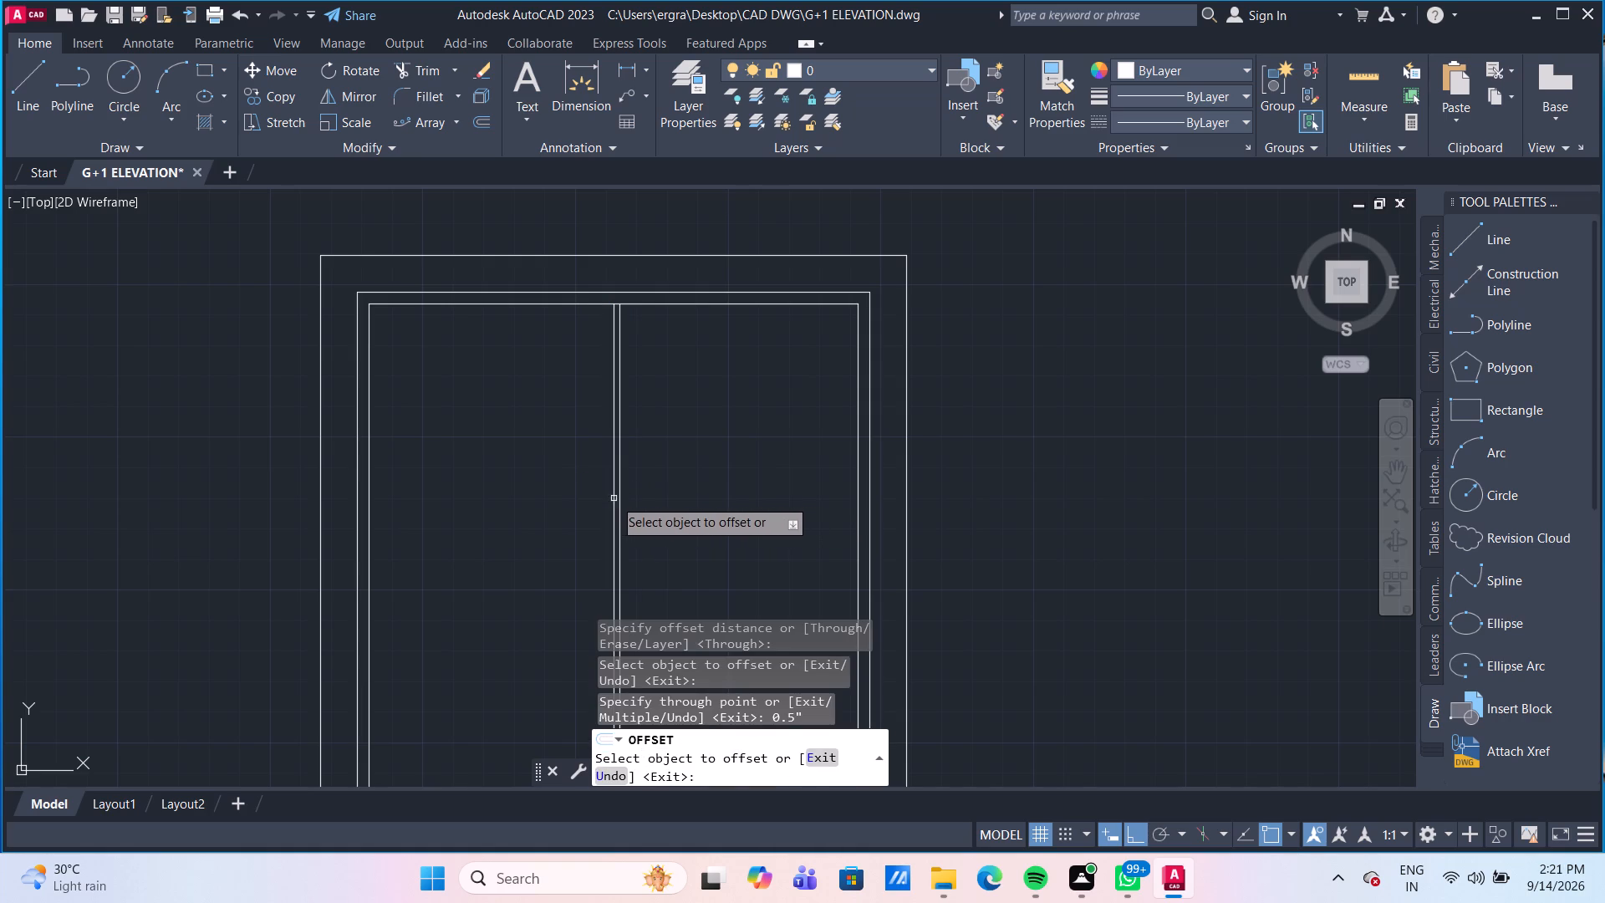
{"action": "left_click", "coordinate": [615, 499]}
{"action": "type", "text": "0.5\""}
{"action": "key", "text": "Return"}
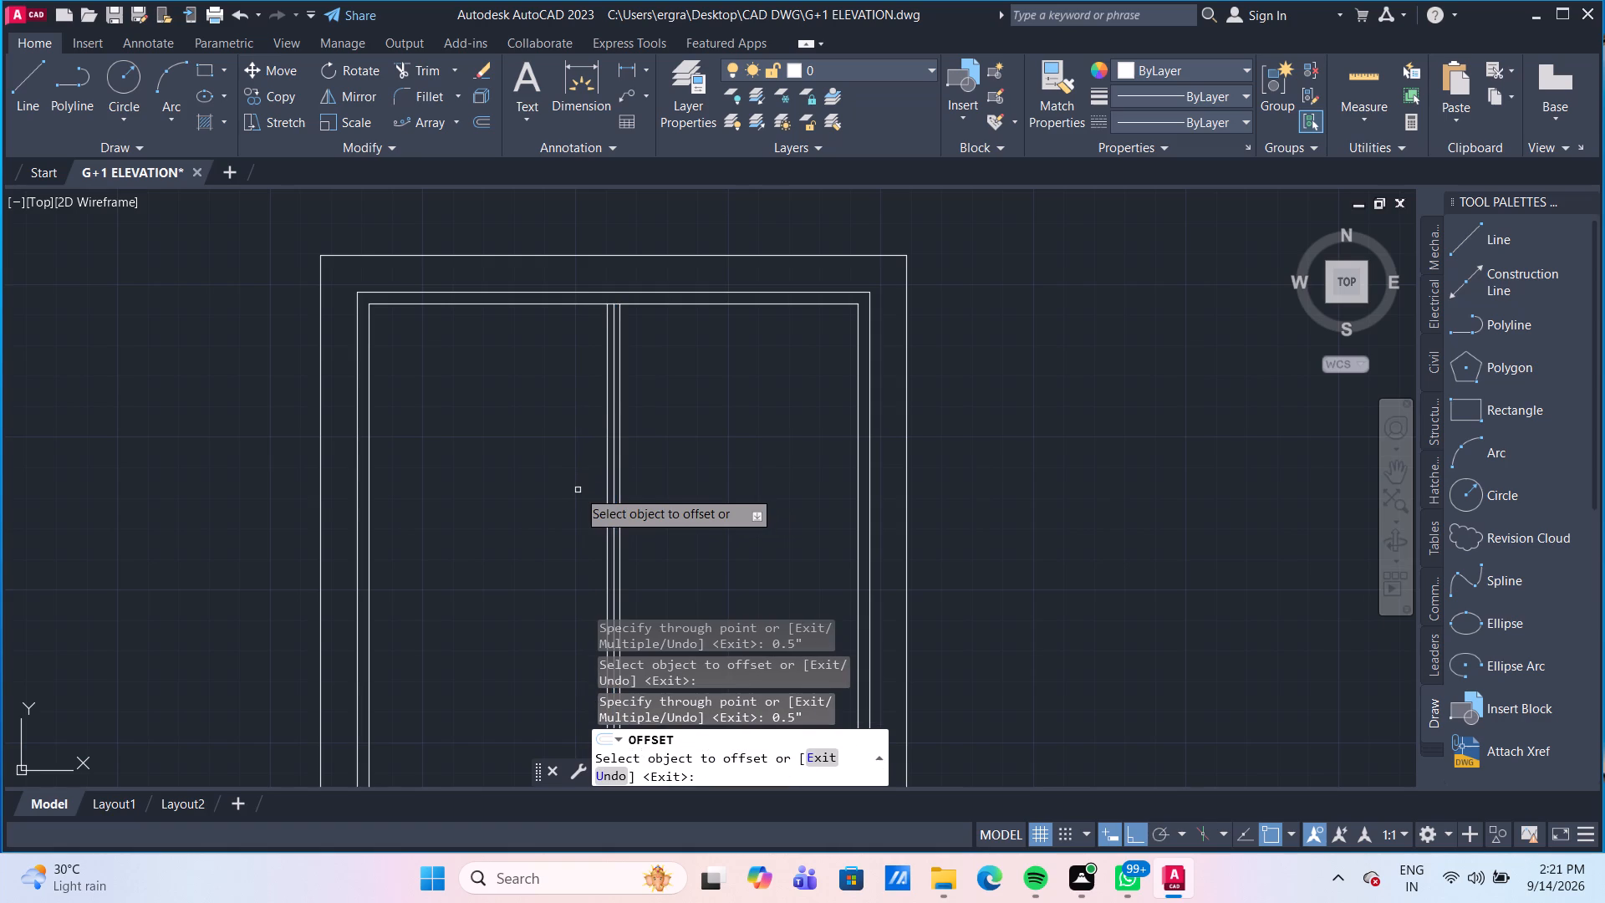
{"action": "scroll", "coordinate": [626, 292], "scroll_direction": "up", "scroll_amount": 2}
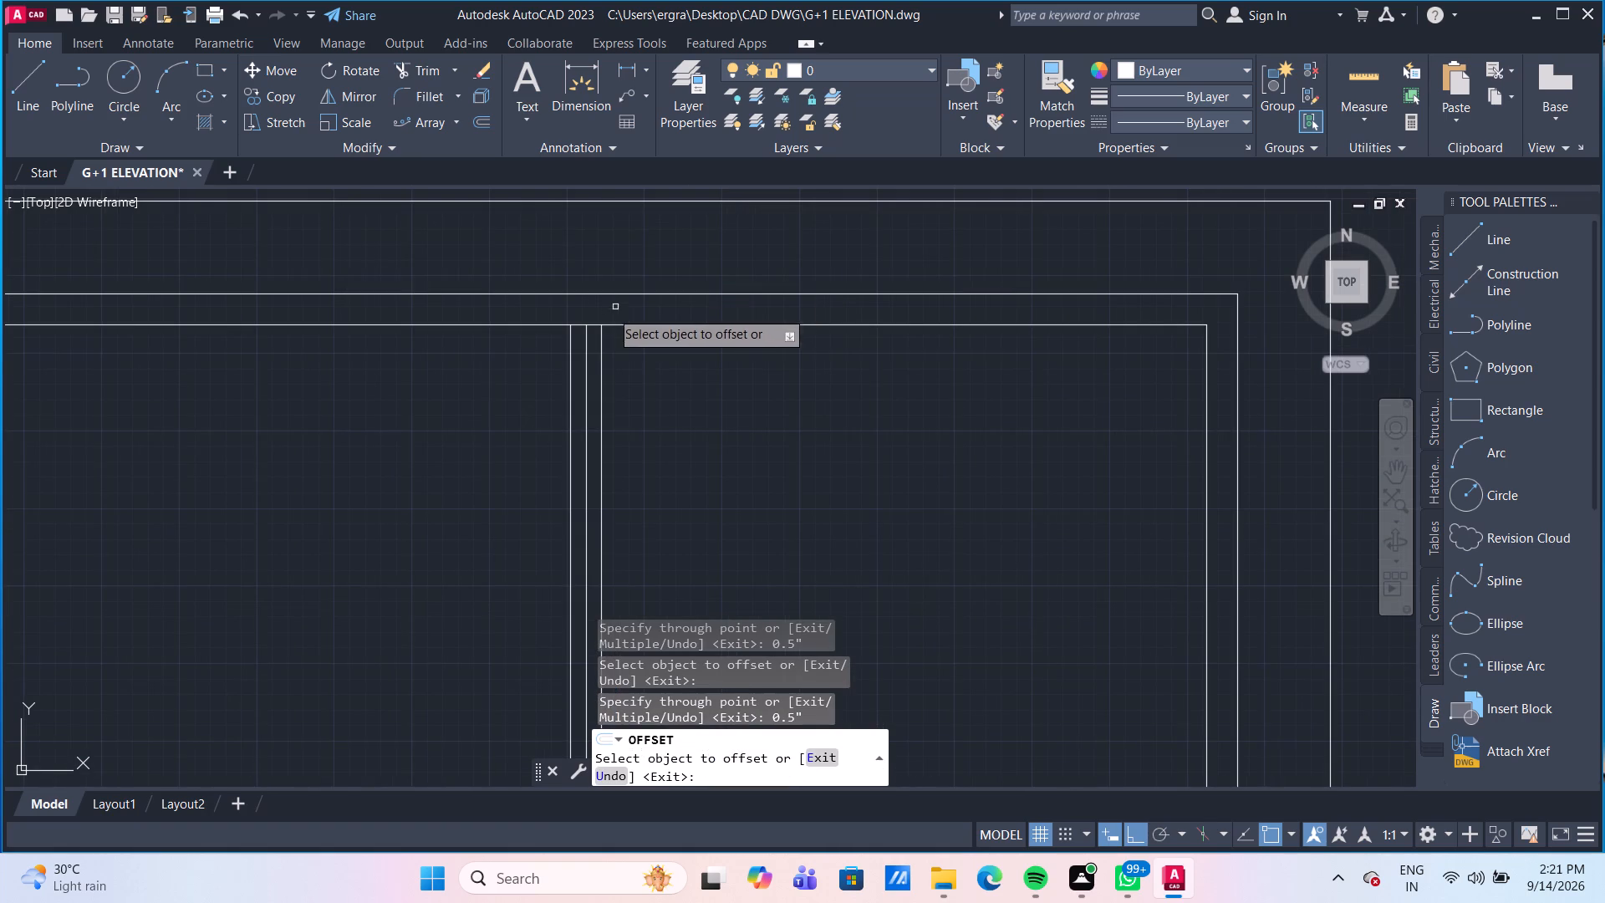
{"action": "key", "text": "Escape"}
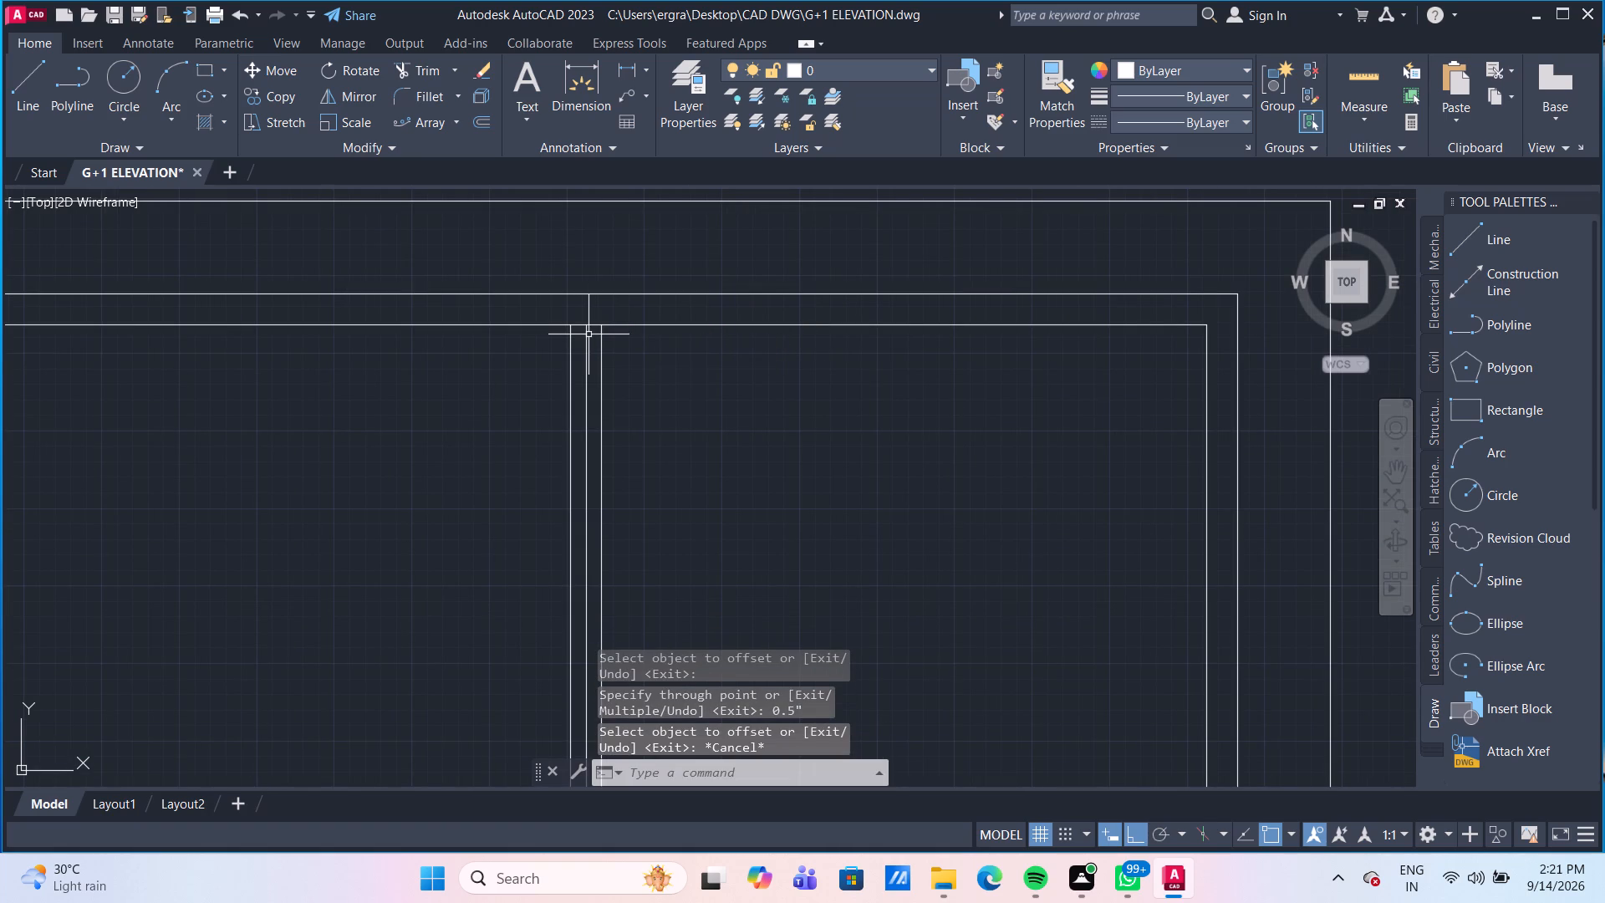
Delete the original centre line between the two offset lines.
{"action": "left_click", "coordinate": [586, 336]}
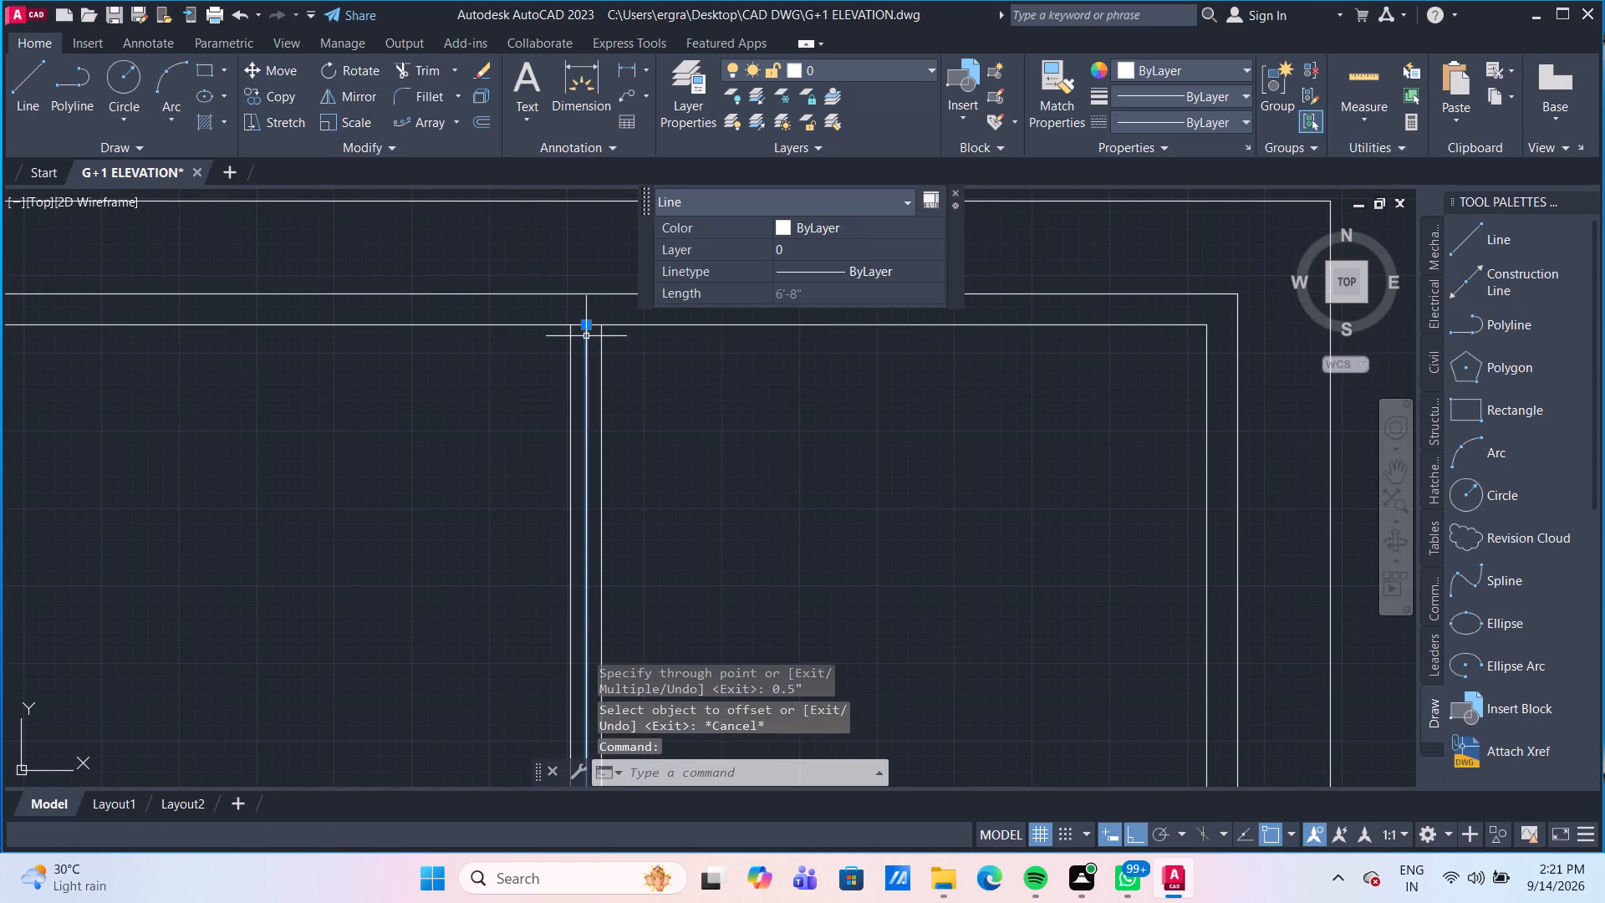
{"action": "key", "text": "Delete"}
Trim the short piece of the innermost top frame line between the two central vertical lines.
{"action": "type", "text": "TR"}
{"action": "key", "text": "Return"}
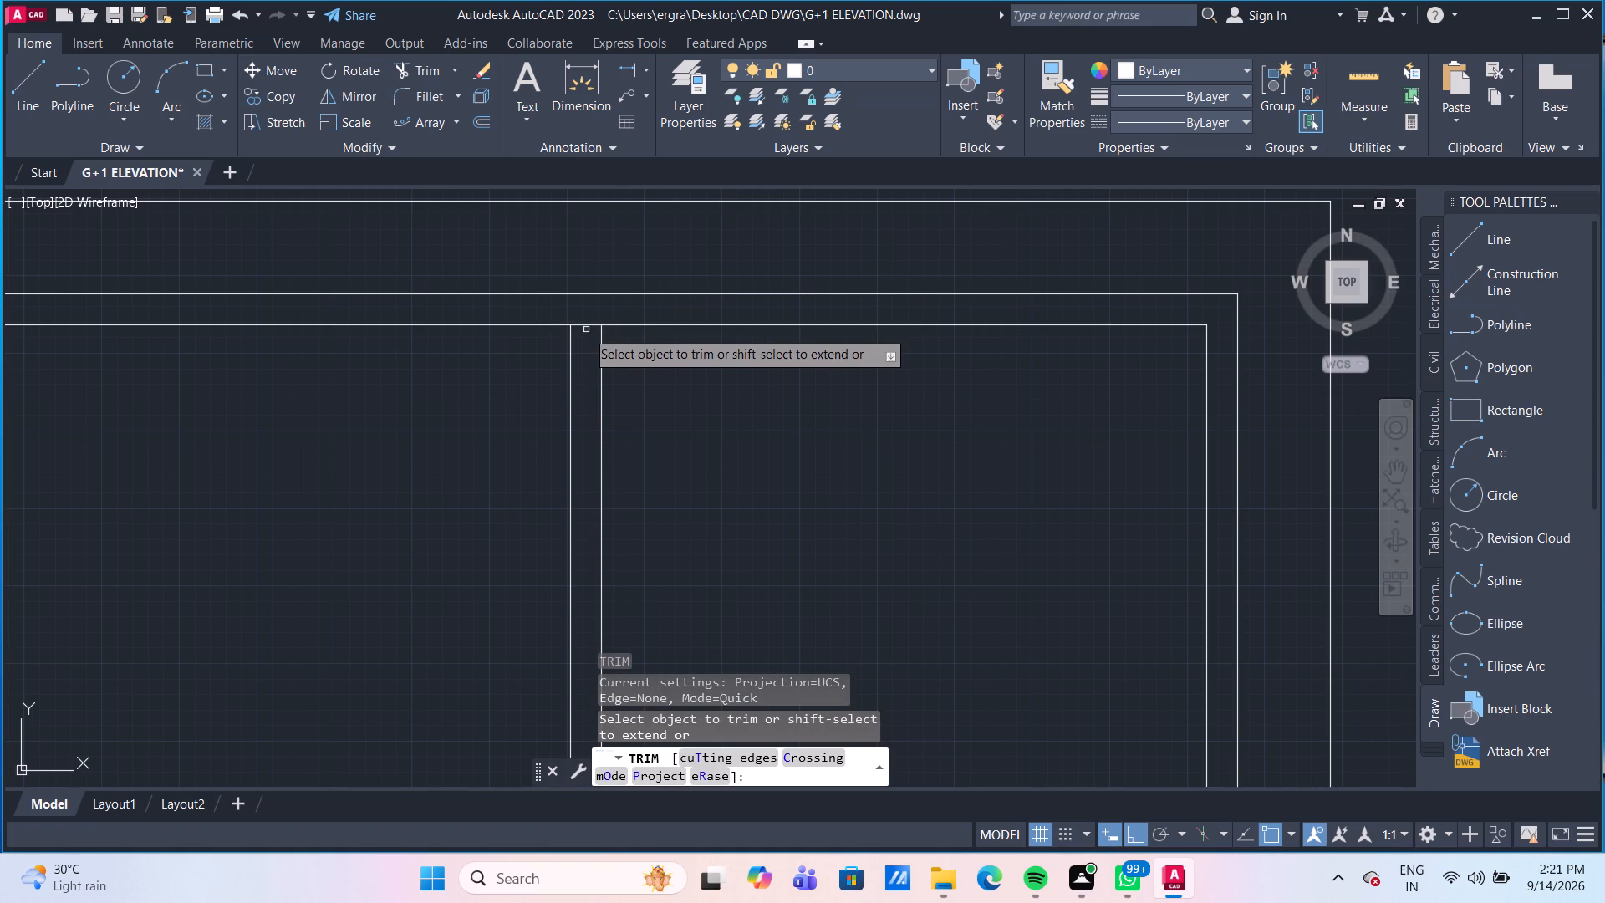
{"action": "left_click", "coordinate": [585, 325]}
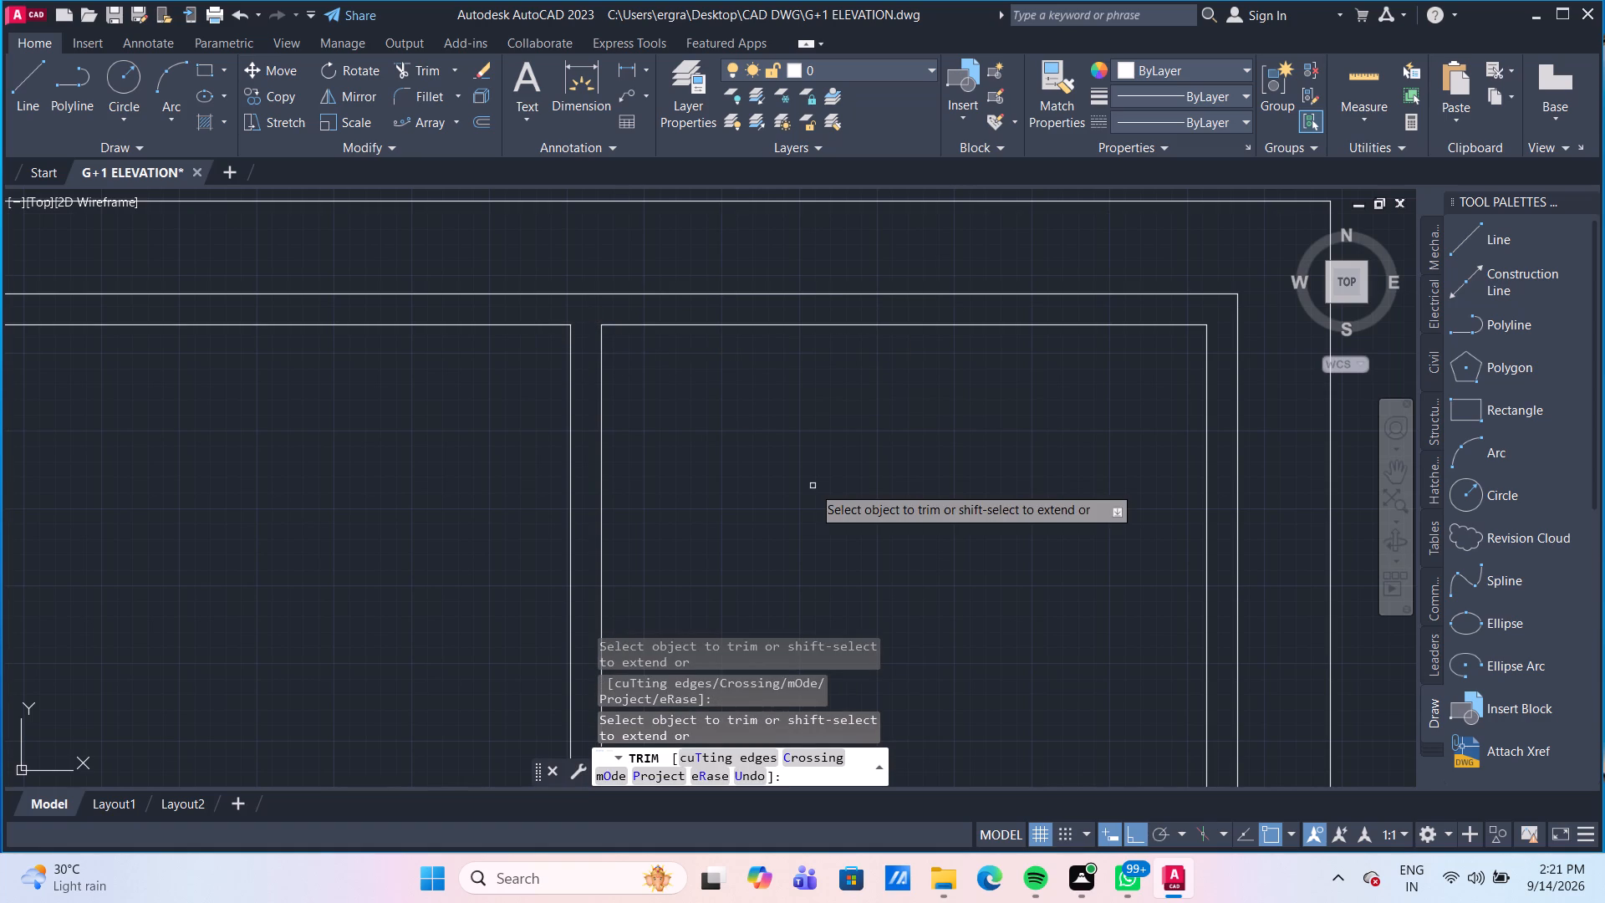
{"action": "key", "text": "Escape"}
Draw a horizontal line from the midpoint of the small step at the balcony slab's lower left end to the house's left wall edge.
{"action": "scroll", "coordinate": [813, 486], "scroll_direction": "down", "scroll_amount": 3}
{"action": "middle_click_drag", "start_coordinate": [863, 564], "coordinate": [803, 399]}
{"action": "scroll", "coordinate": [798, 432], "scroll_direction": "down", "scroll_amount": 2}
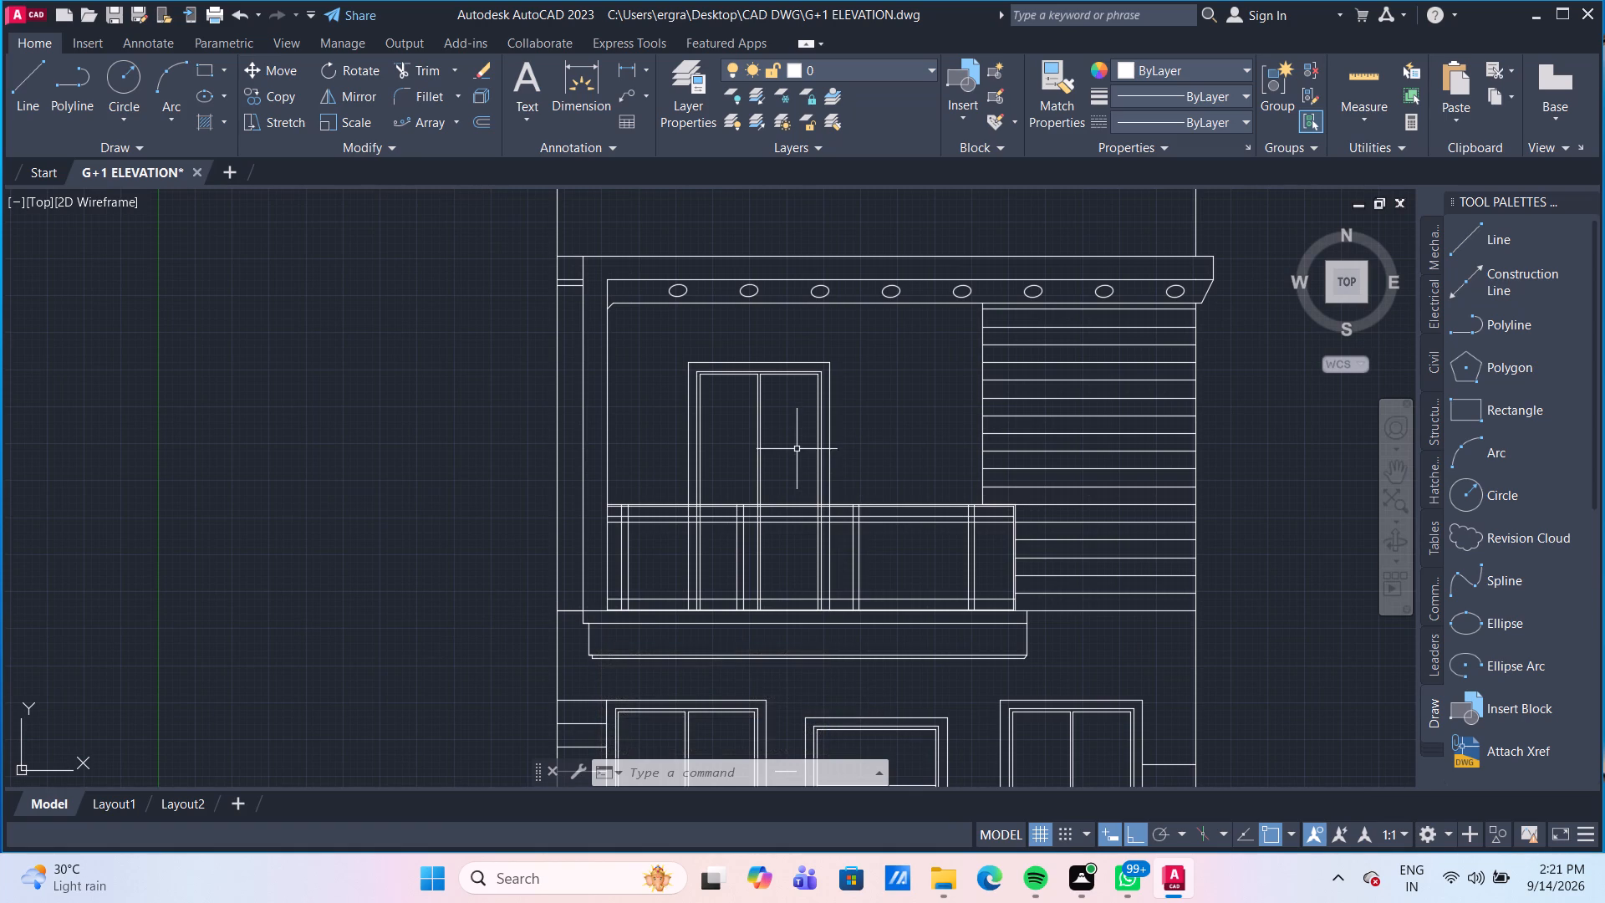
{"action": "scroll", "coordinate": [797, 451], "scroll_direction": "down", "scroll_amount": 2}
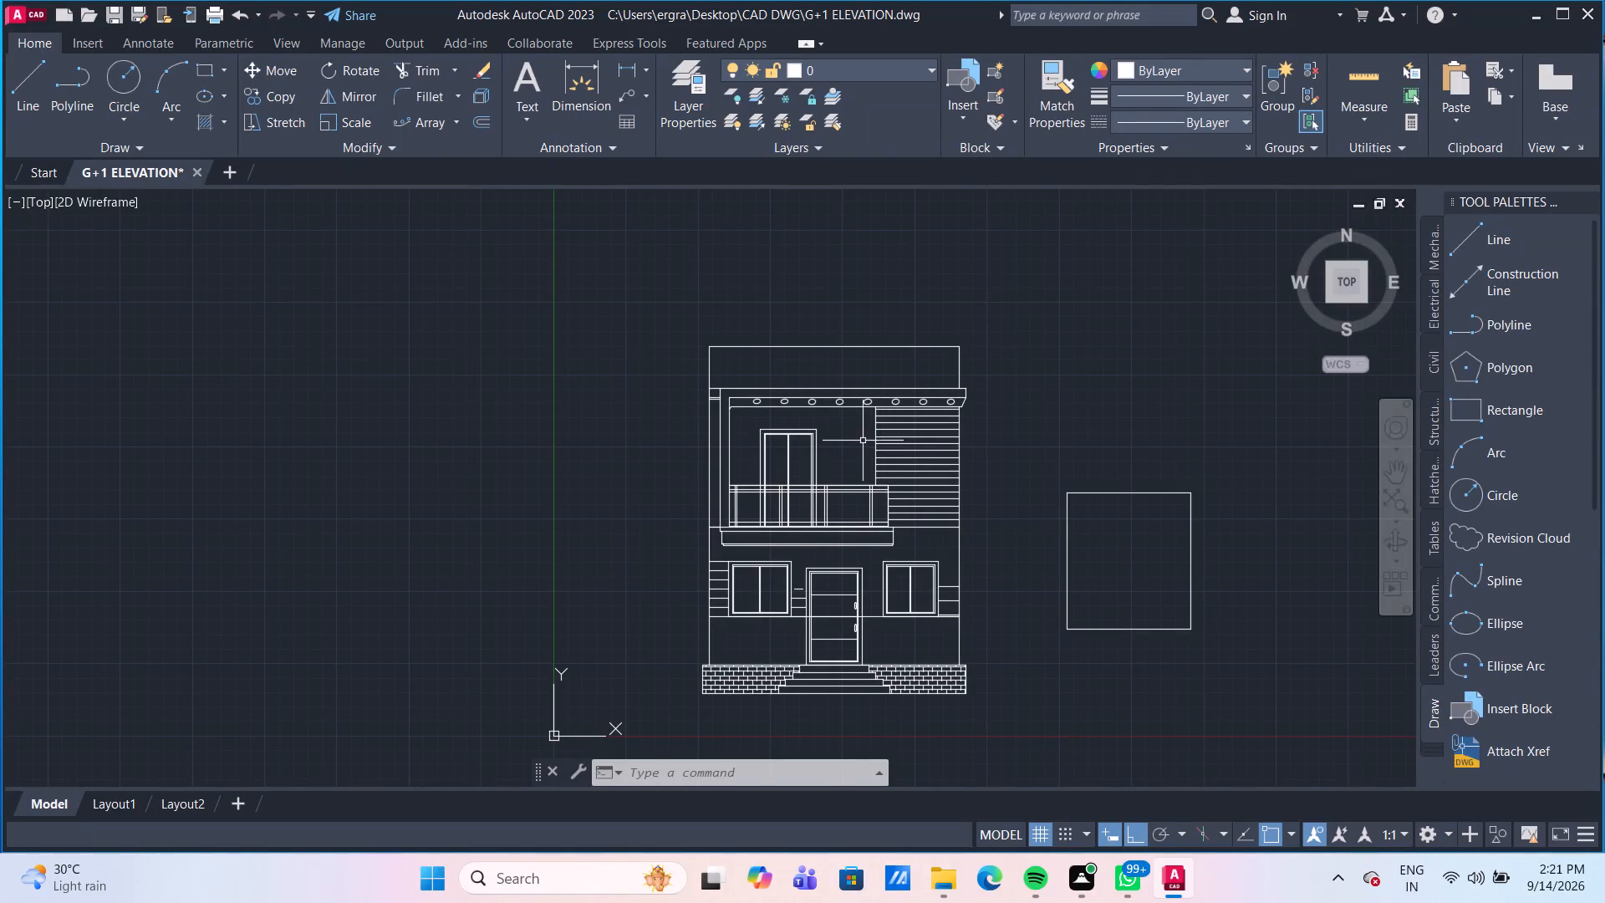
{"action": "scroll", "coordinate": [847, 458], "scroll_direction": "up", "scroll_amount": 2}
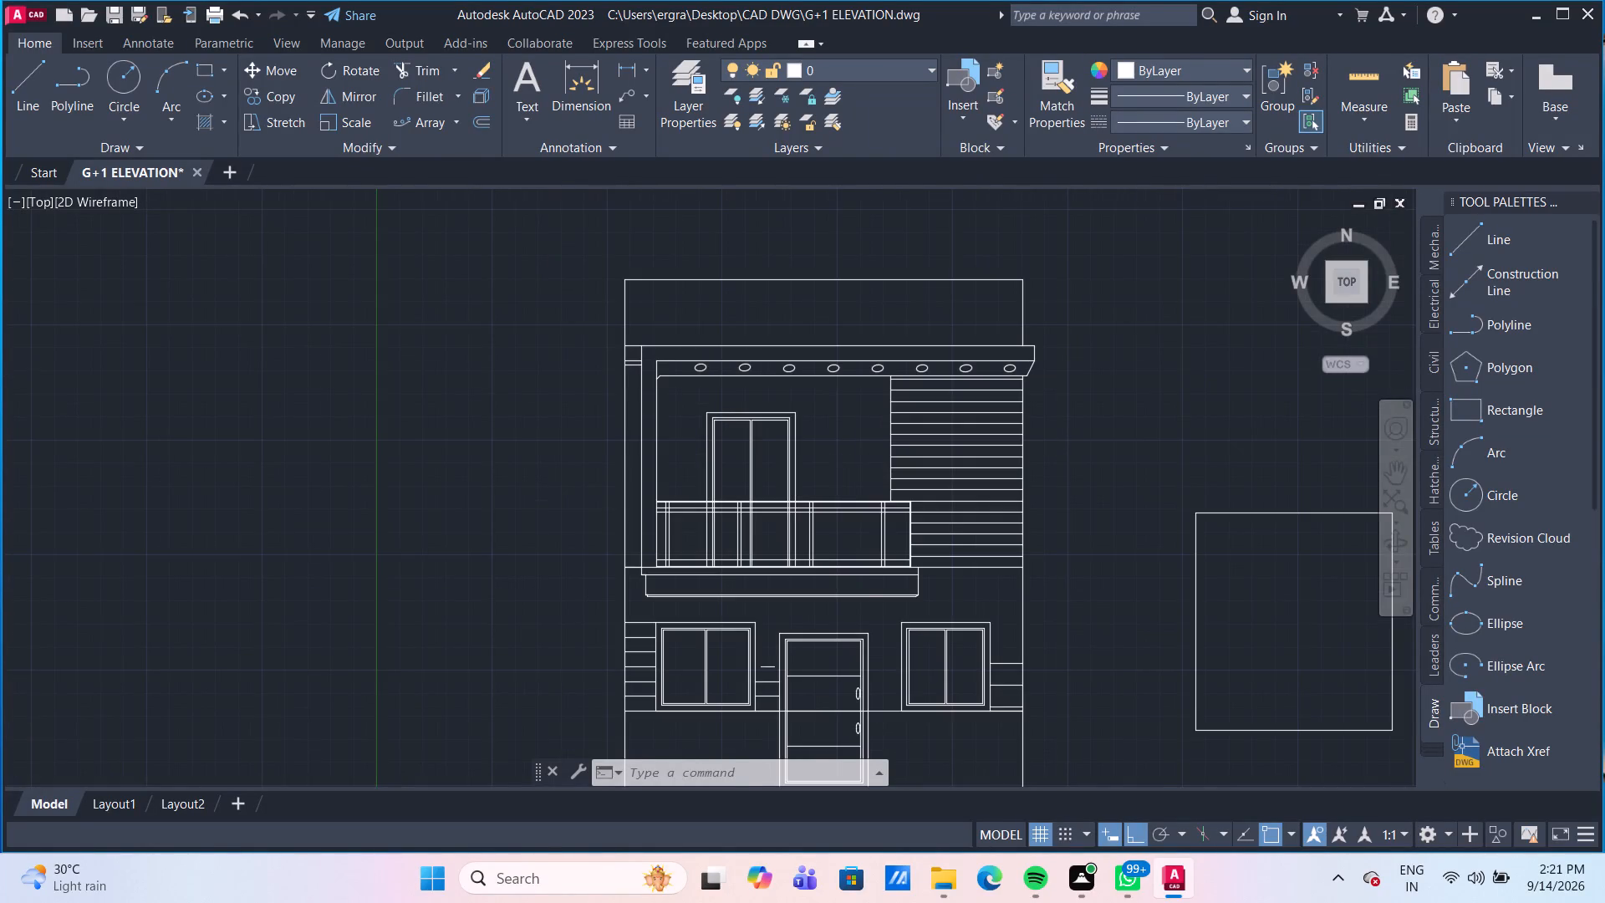
{"action": "scroll", "coordinate": [830, 460], "scroll_direction": "down", "scroll_amount": 1}
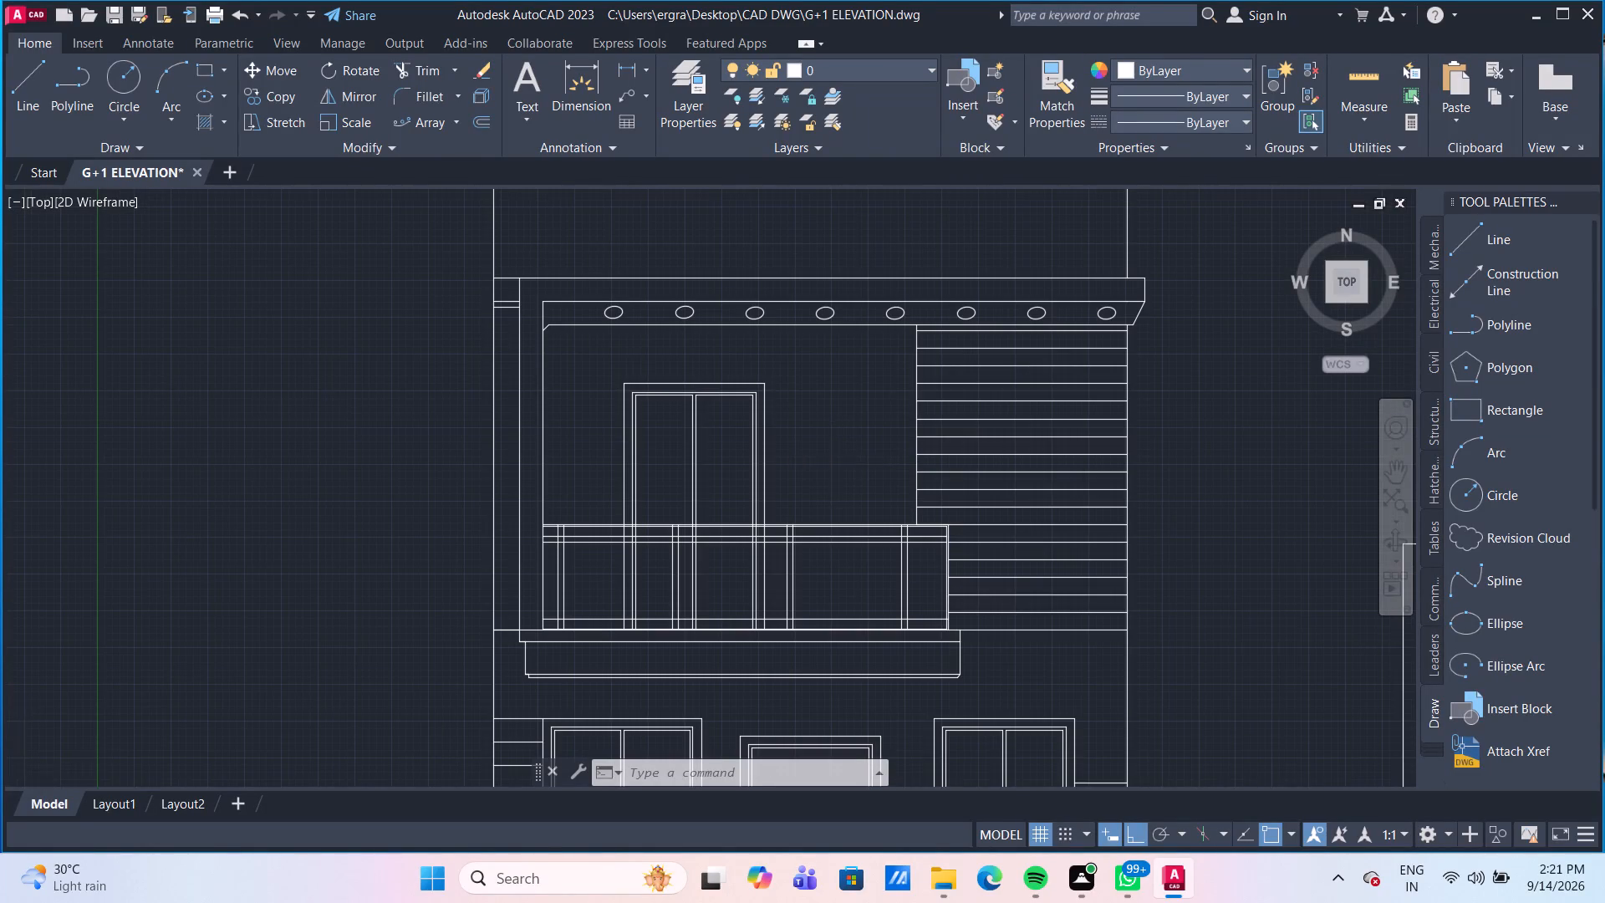
{"action": "scroll", "coordinate": [830, 460], "scroll_direction": "down", "scroll_amount": 1}
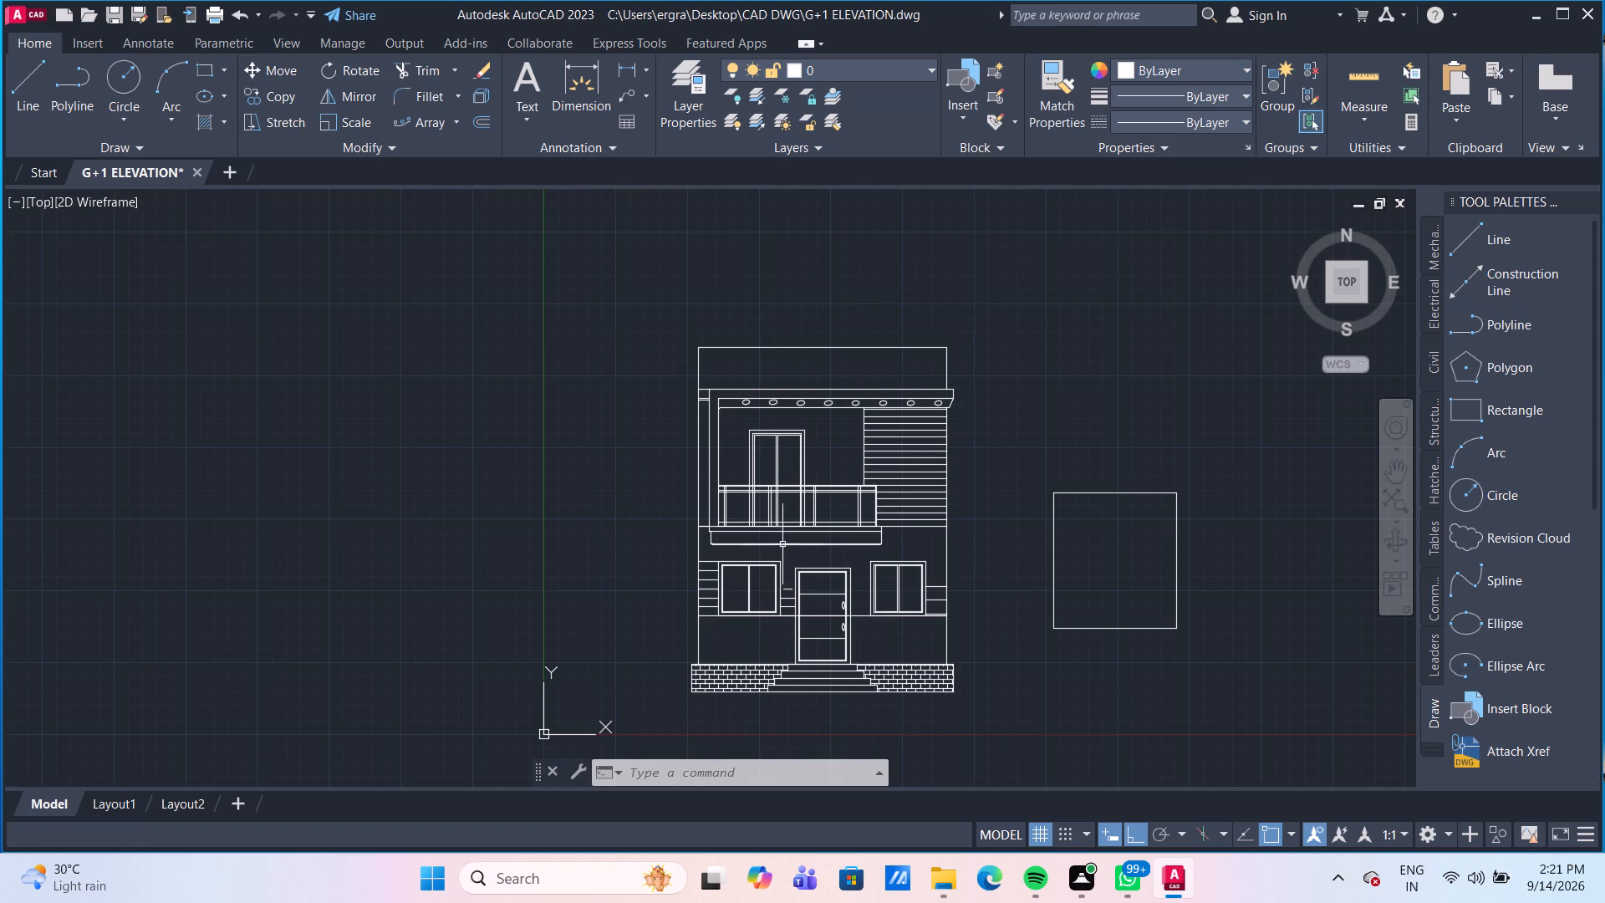
{"action": "scroll", "coordinate": [871, 541], "scroll_direction": "up", "scroll_amount": 2}
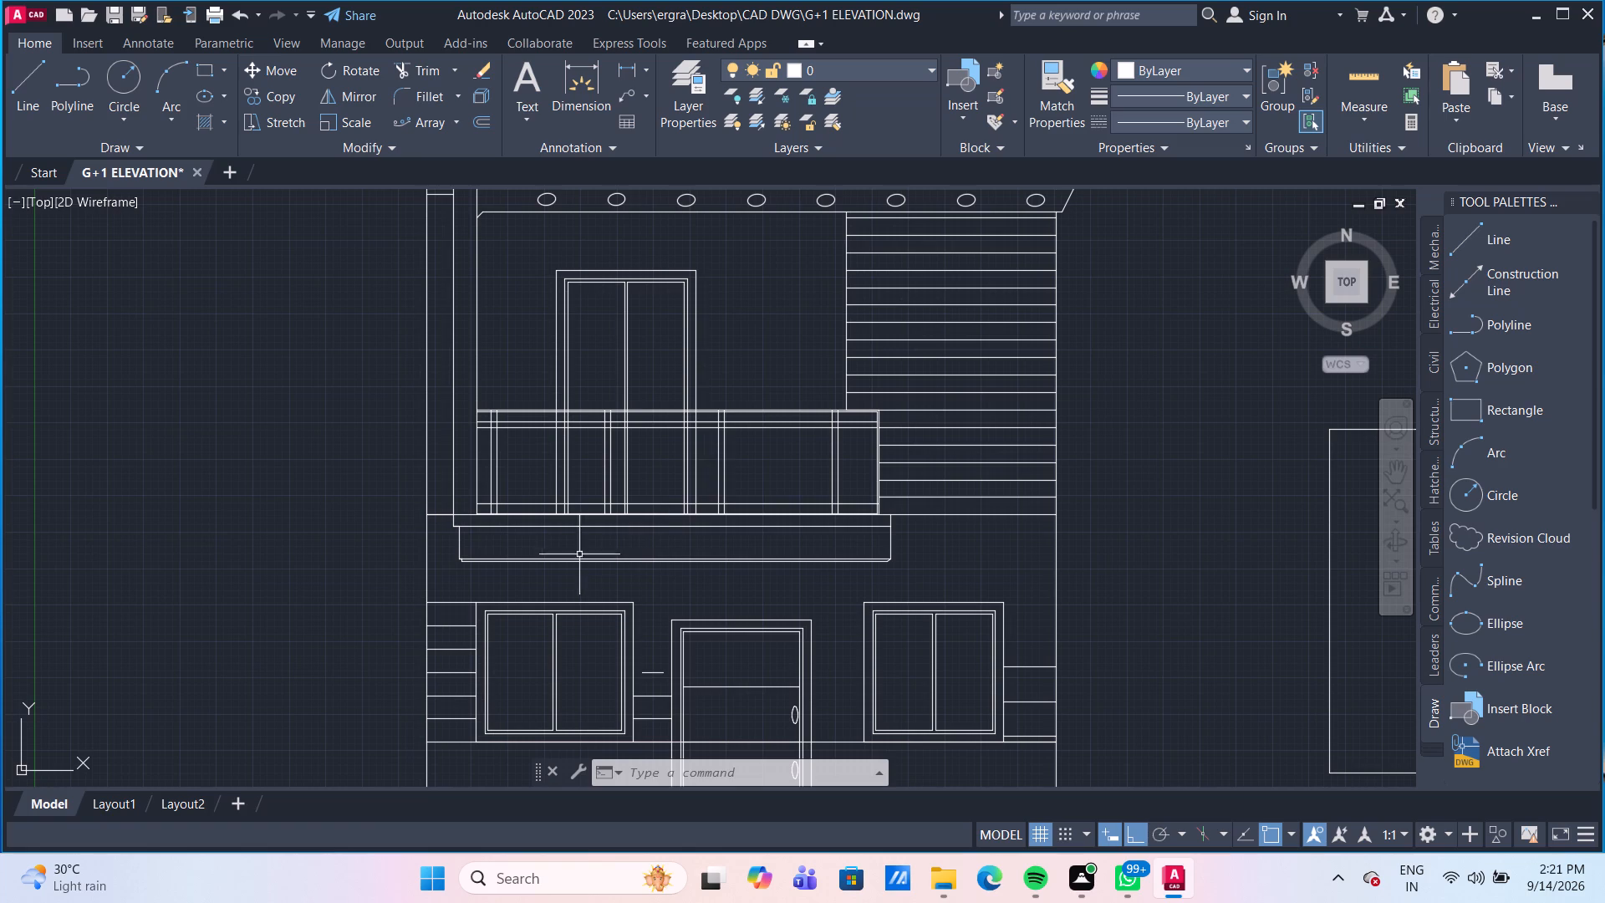
{"action": "scroll", "coordinate": [486, 531], "scroll_direction": "up", "scroll_amount": 2}
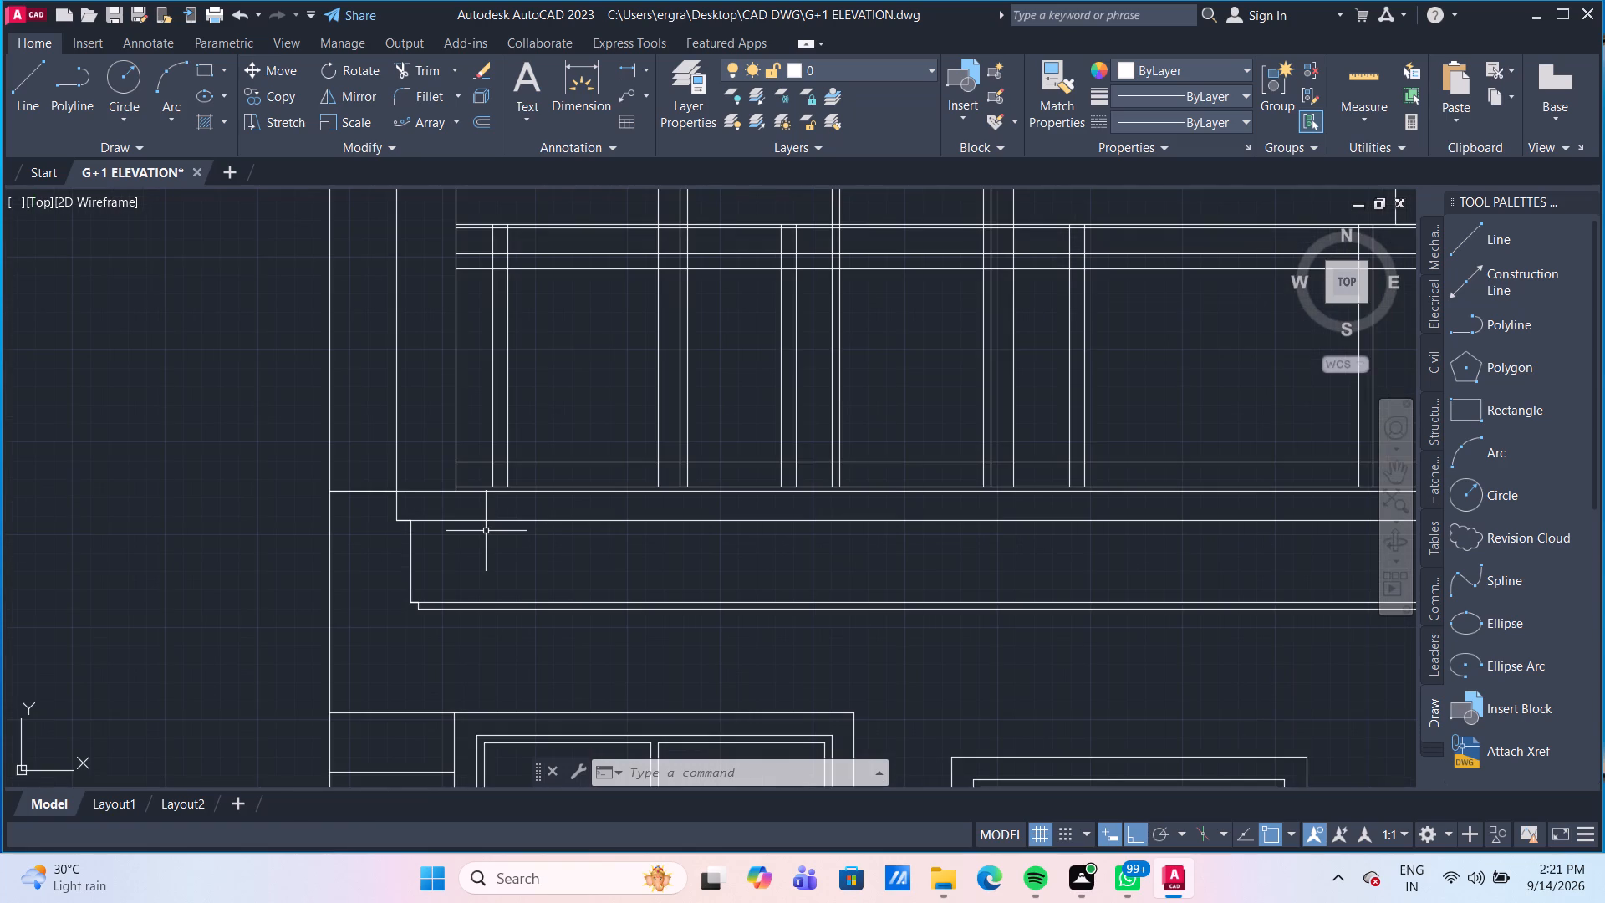
{"action": "middle_click_drag", "start_coordinate": [486, 531], "coordinate": [581, 533]}
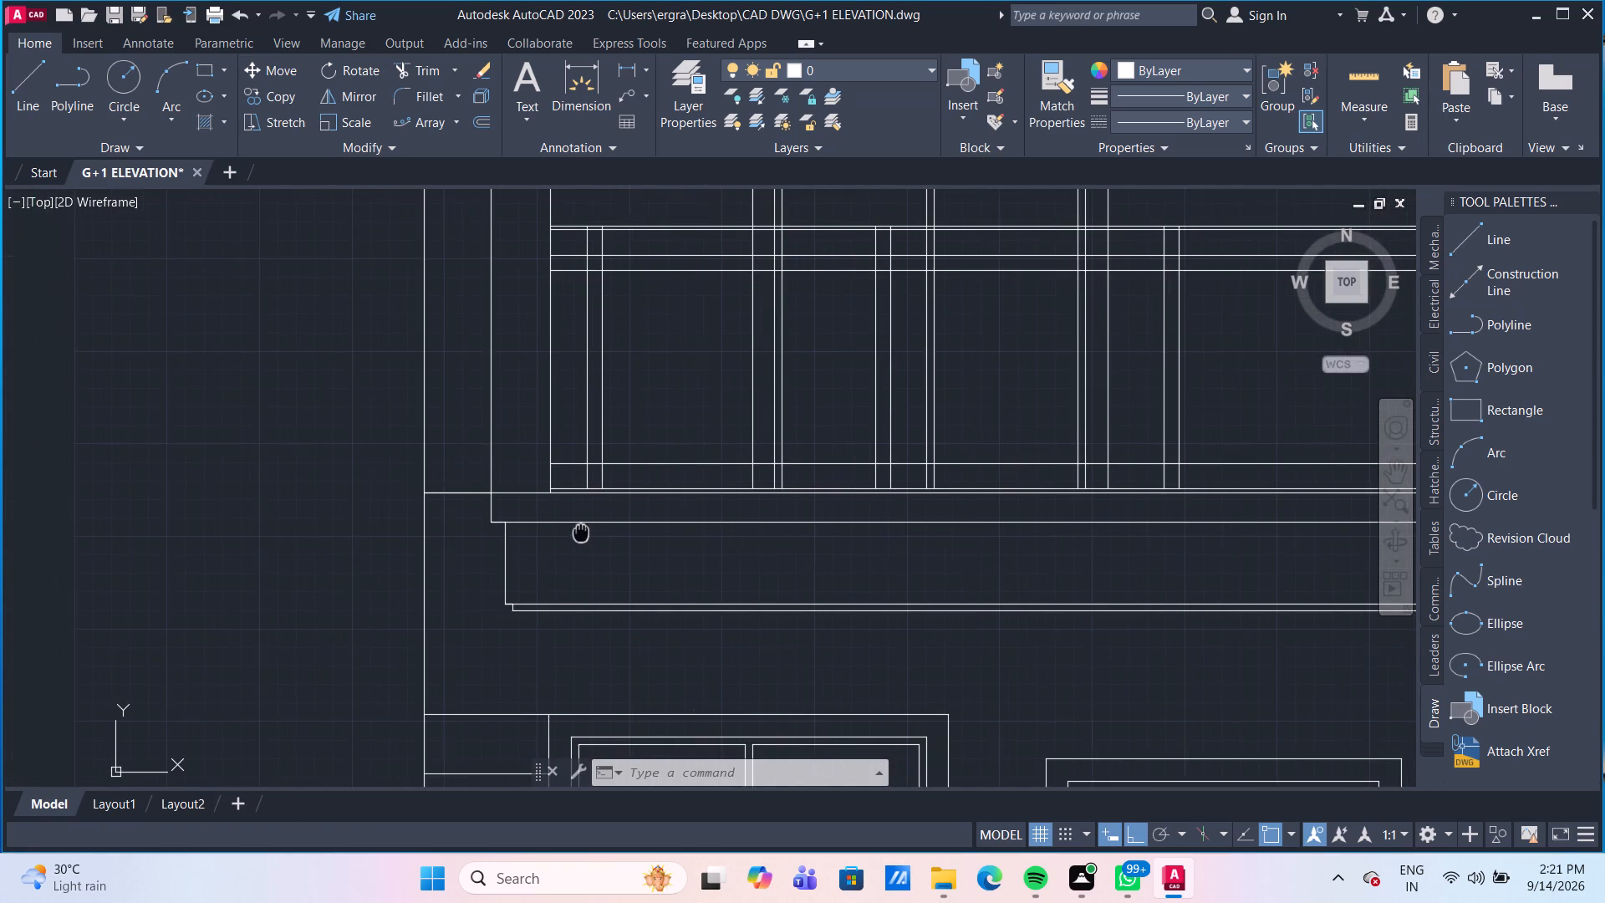
{"action": "middle_click_drag", "start_coordinate": [581, 533], "coordinate": [583, 523]}
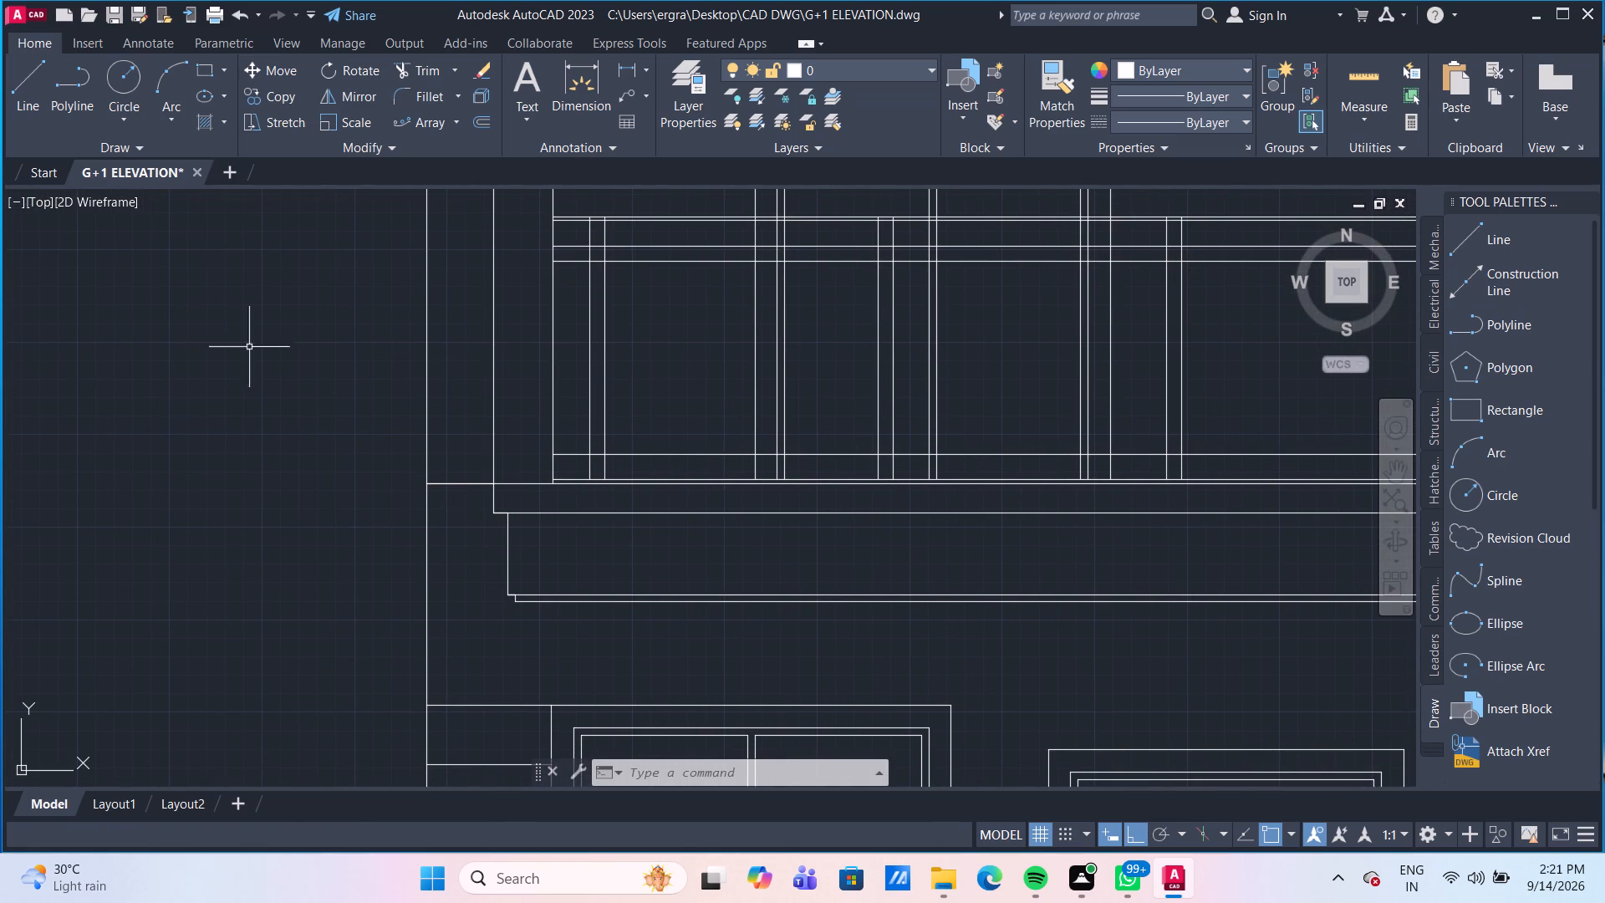
{"action": "left_click", "coordinate": [33, 74]}
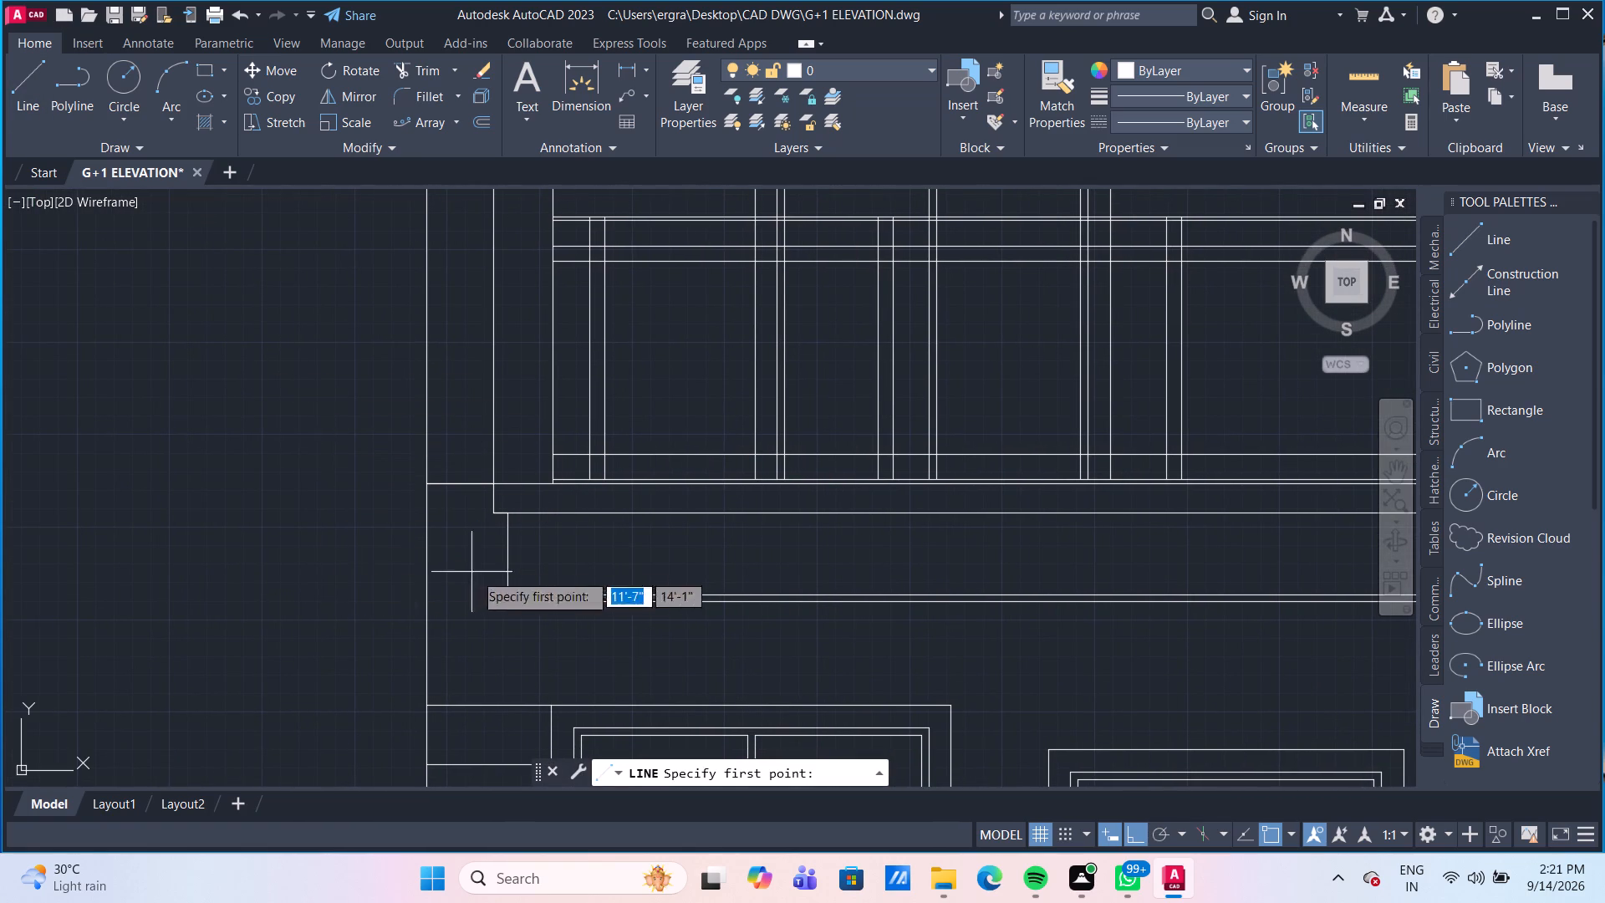
{"action": "scroll", "coordinate": [558, 588], "scroll_direction": "up", "scroll_amount": 3}
{"action": "left_click", "coordinate": [363, 637]}
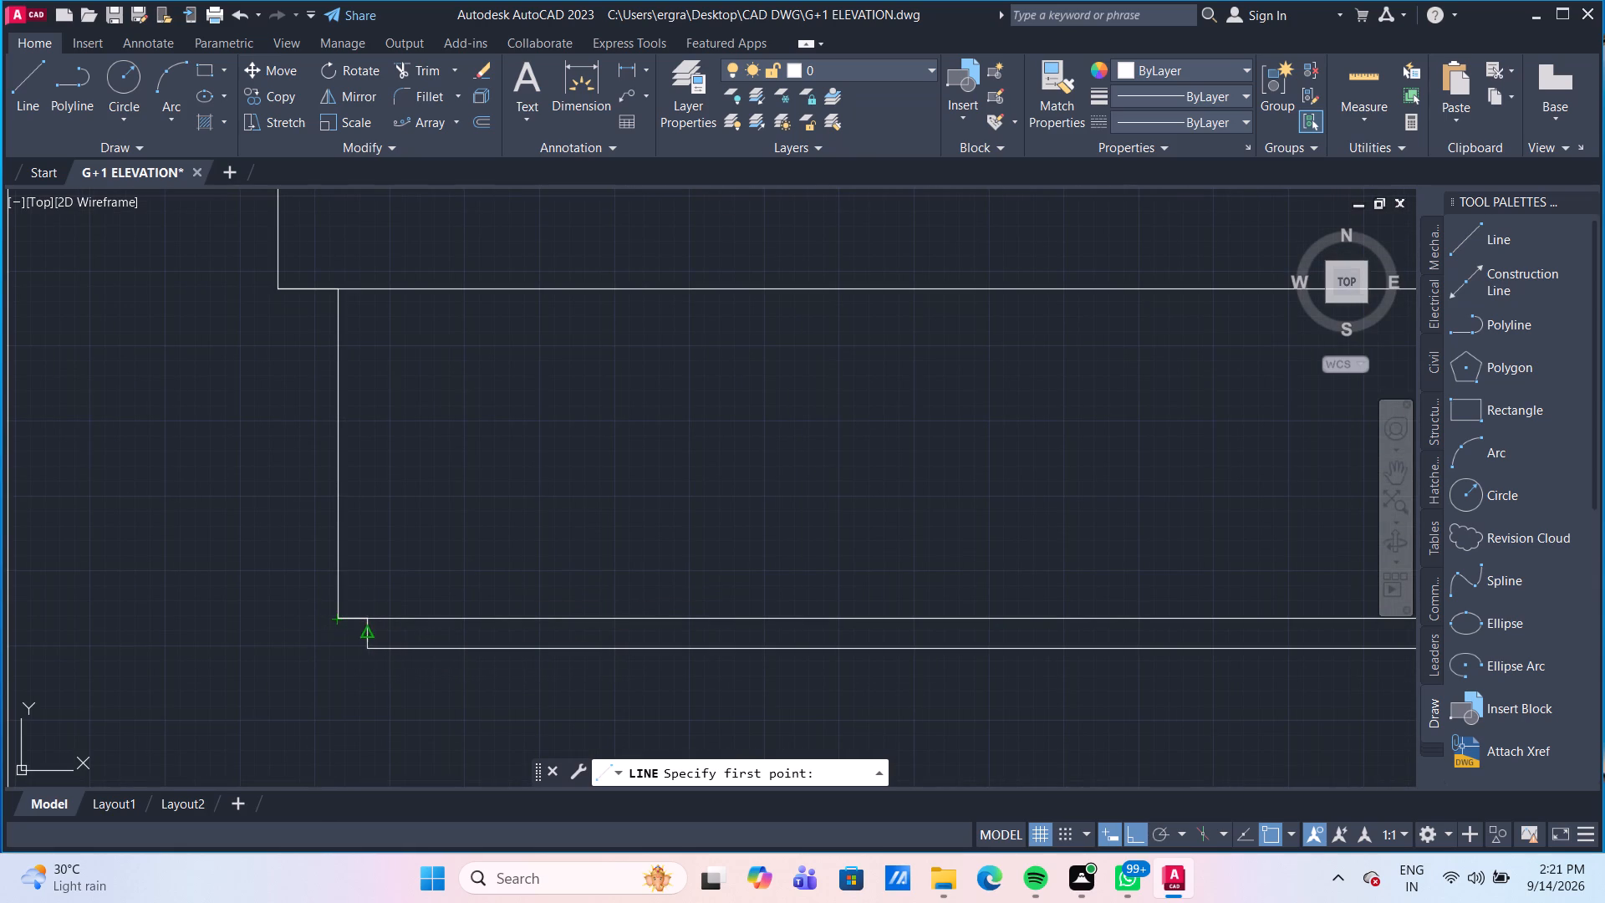
{"action": "scroll", "coordinate": [239, 623], "scroll_direction": "down", "scroll_amount": 2}
{"action": "left_click", "coordinate": [150, 625]}
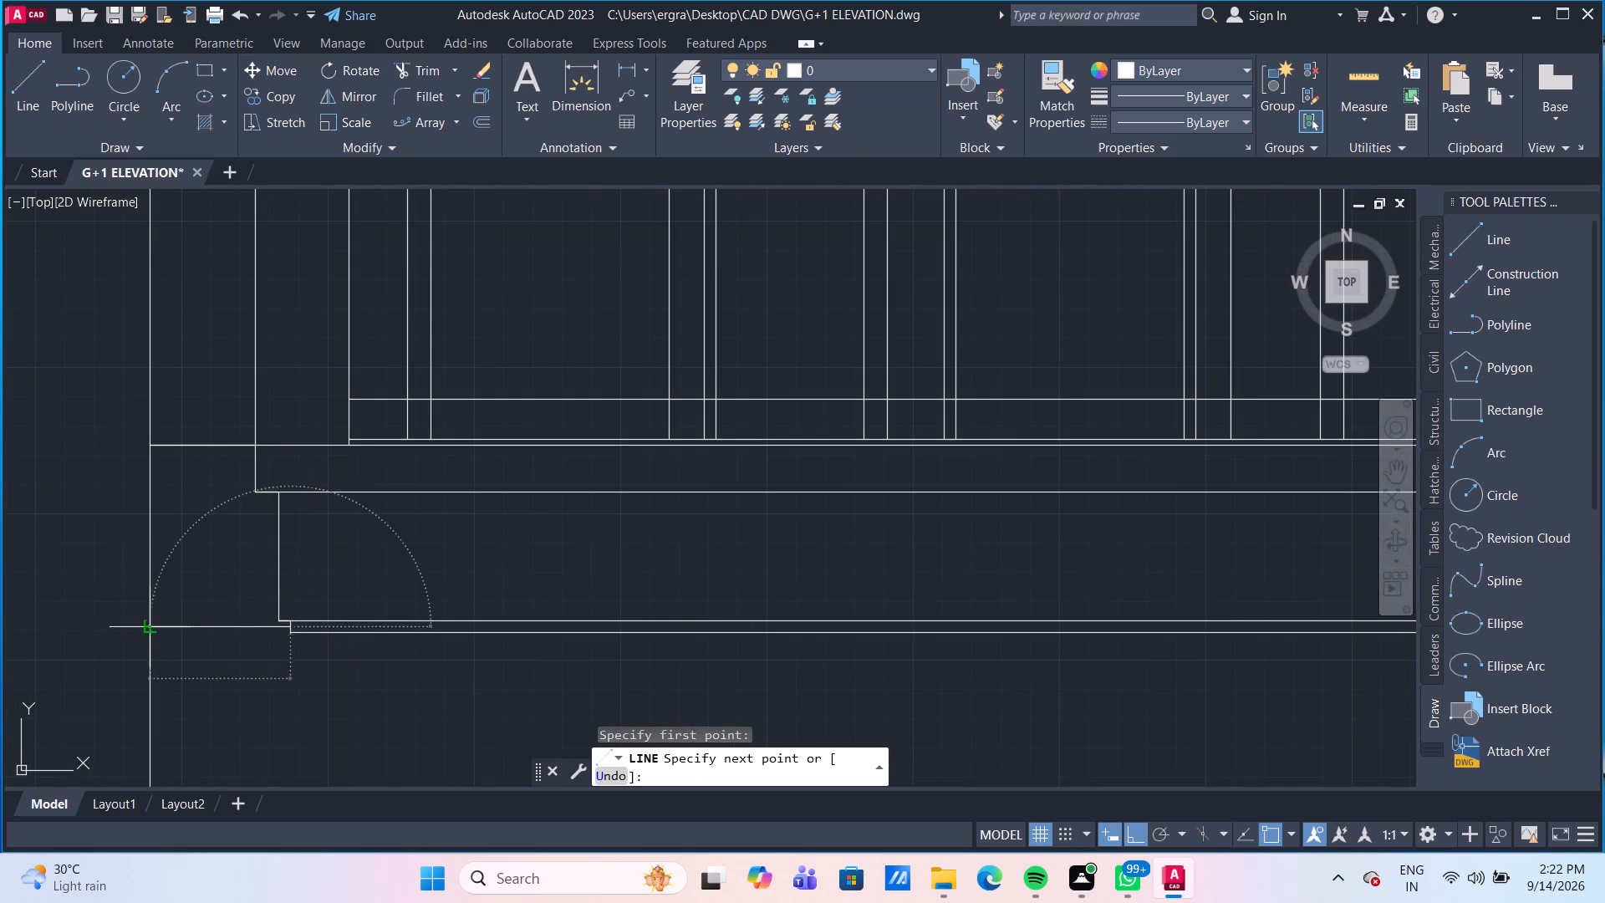
{"action": "key", "text": "Return"}
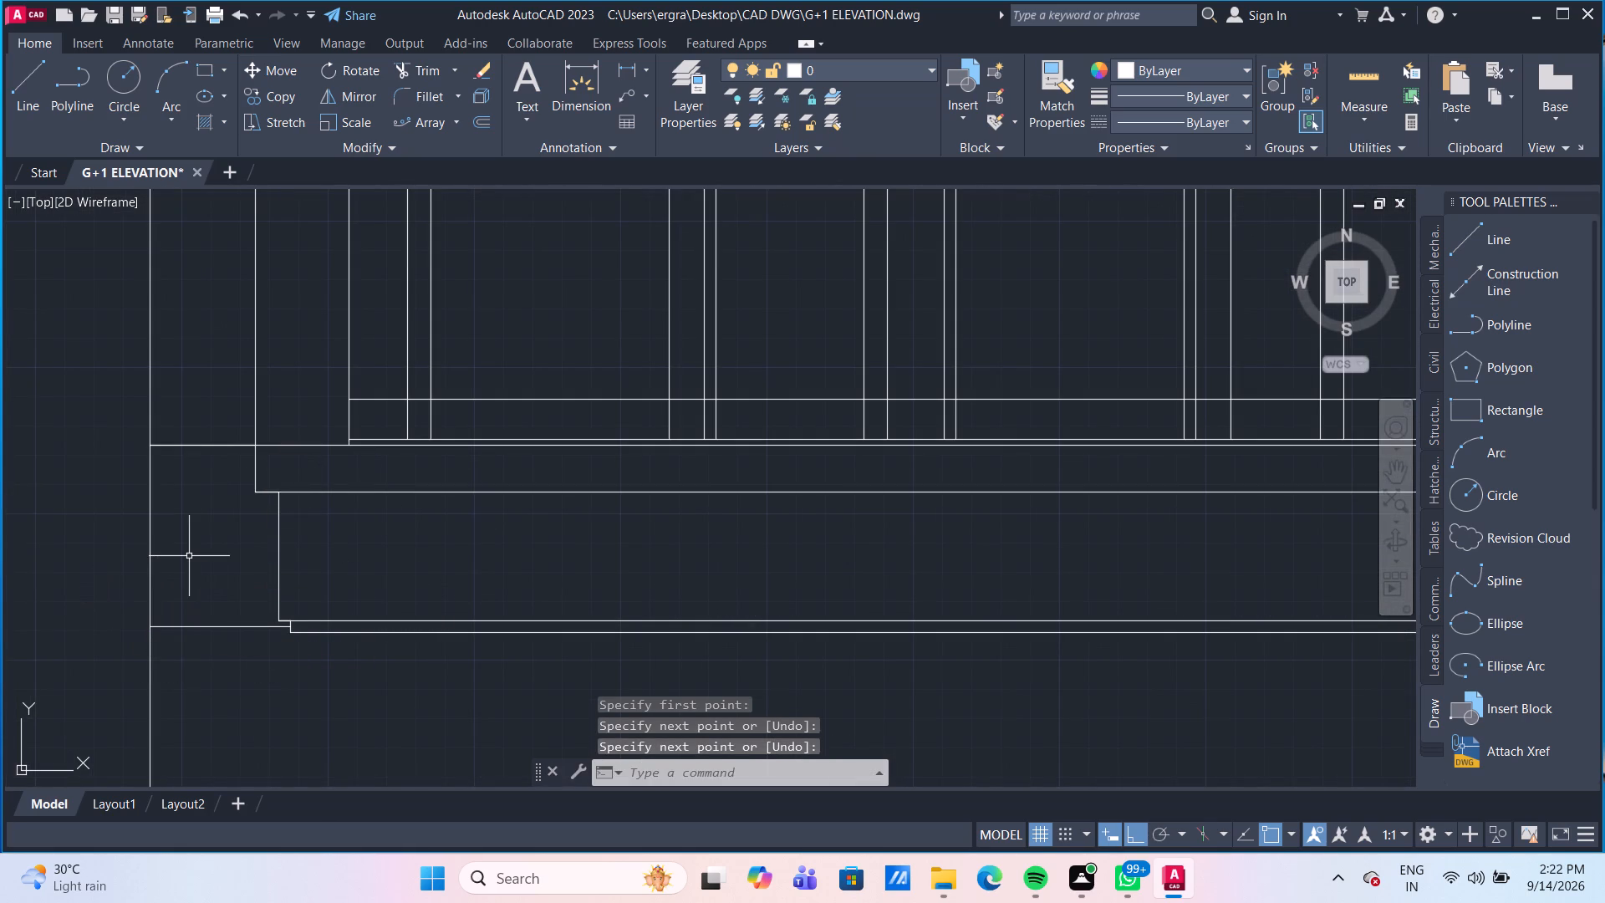
Draw a horizontal line from the midpoint of the balcony slab's lower right chamfer to the house's right wall edge.
{"action": "scroll", "coordinate": [222, 564], "scroll_direction": "down", "scroll_amount": 3}
{"action": "middle_click_drag", "start_coordinate": [482, 630], "coordinate": [515, 555]}
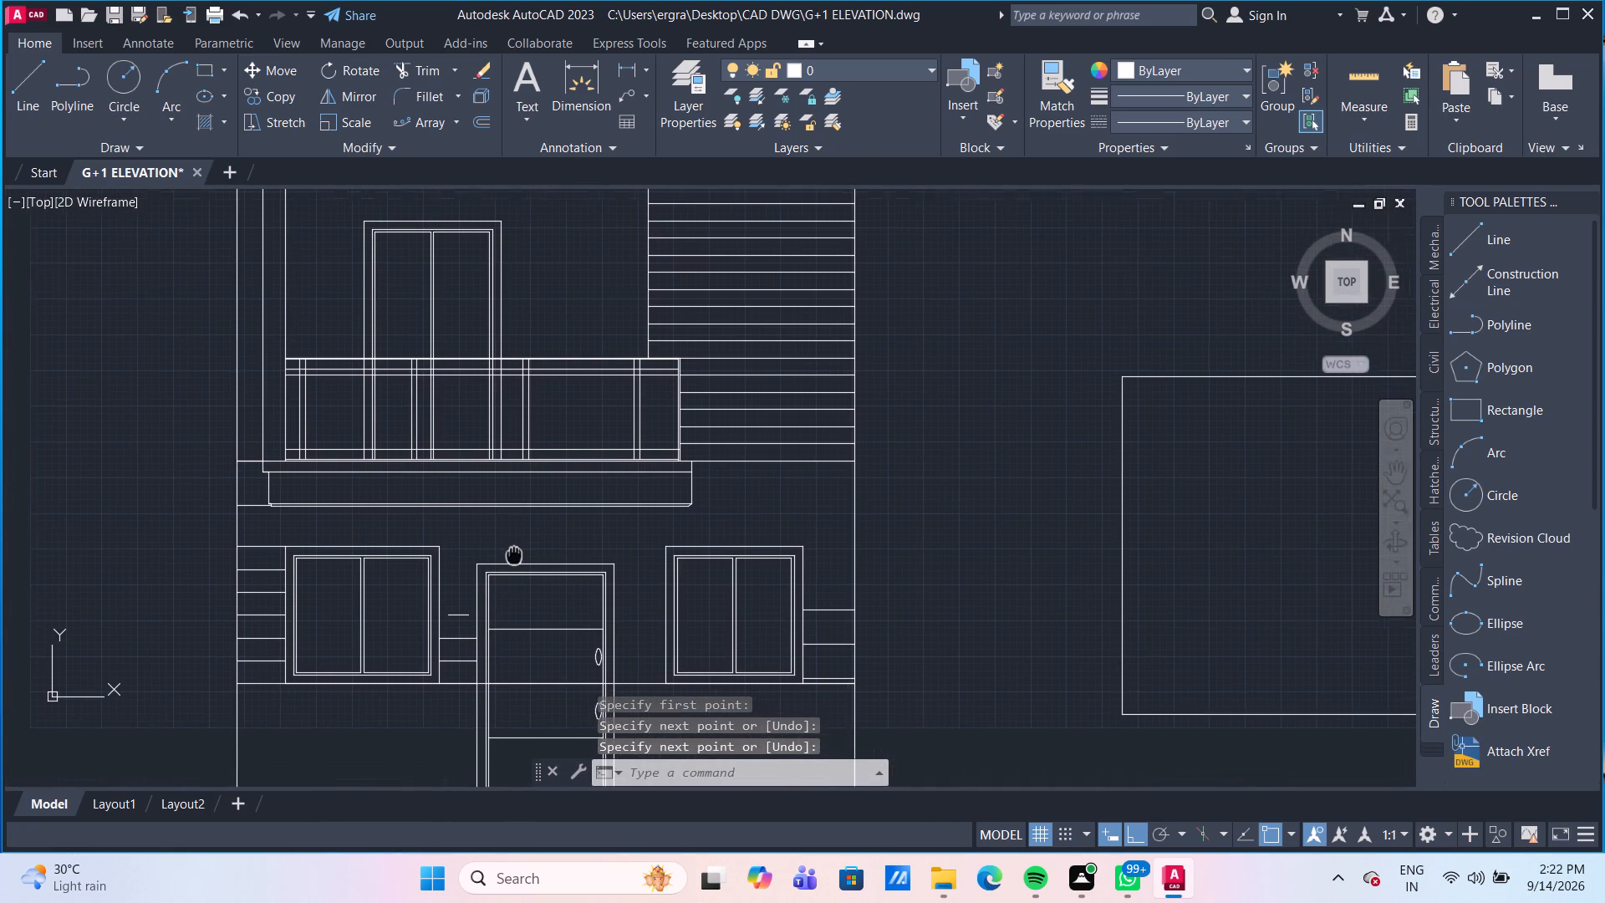
{"action": "middle_click_drag", "start_coordinate": [515, 555], "coordinate": [517, 554]}
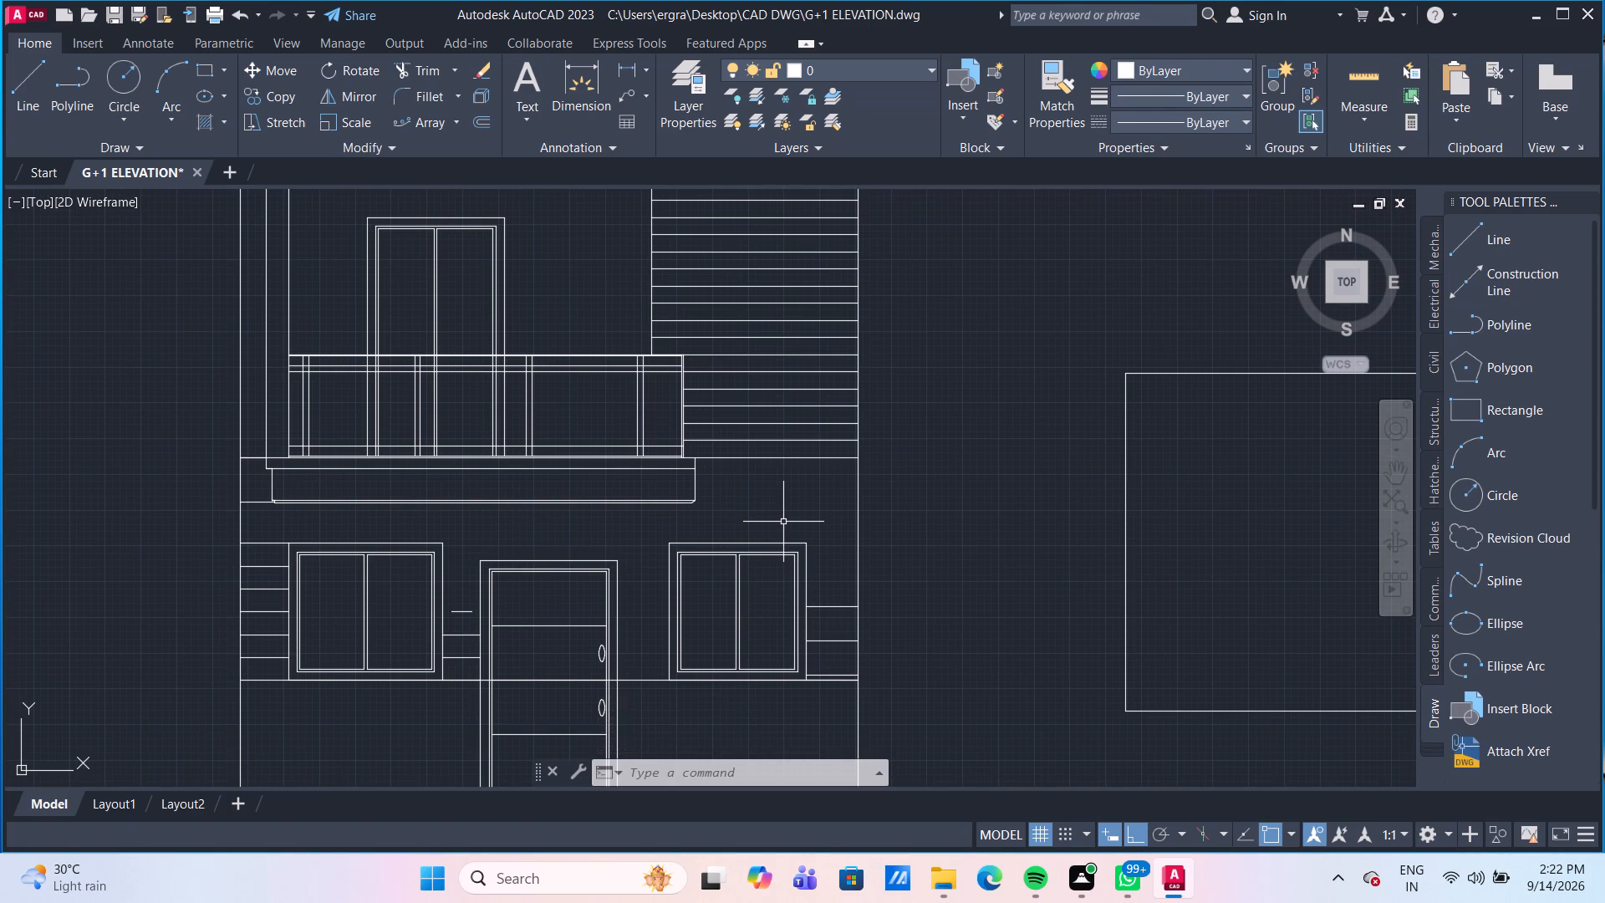
{"action": "scroll", "coordinate": [785, 512], "scroll_direction": "up", "scroll_amount": 1}
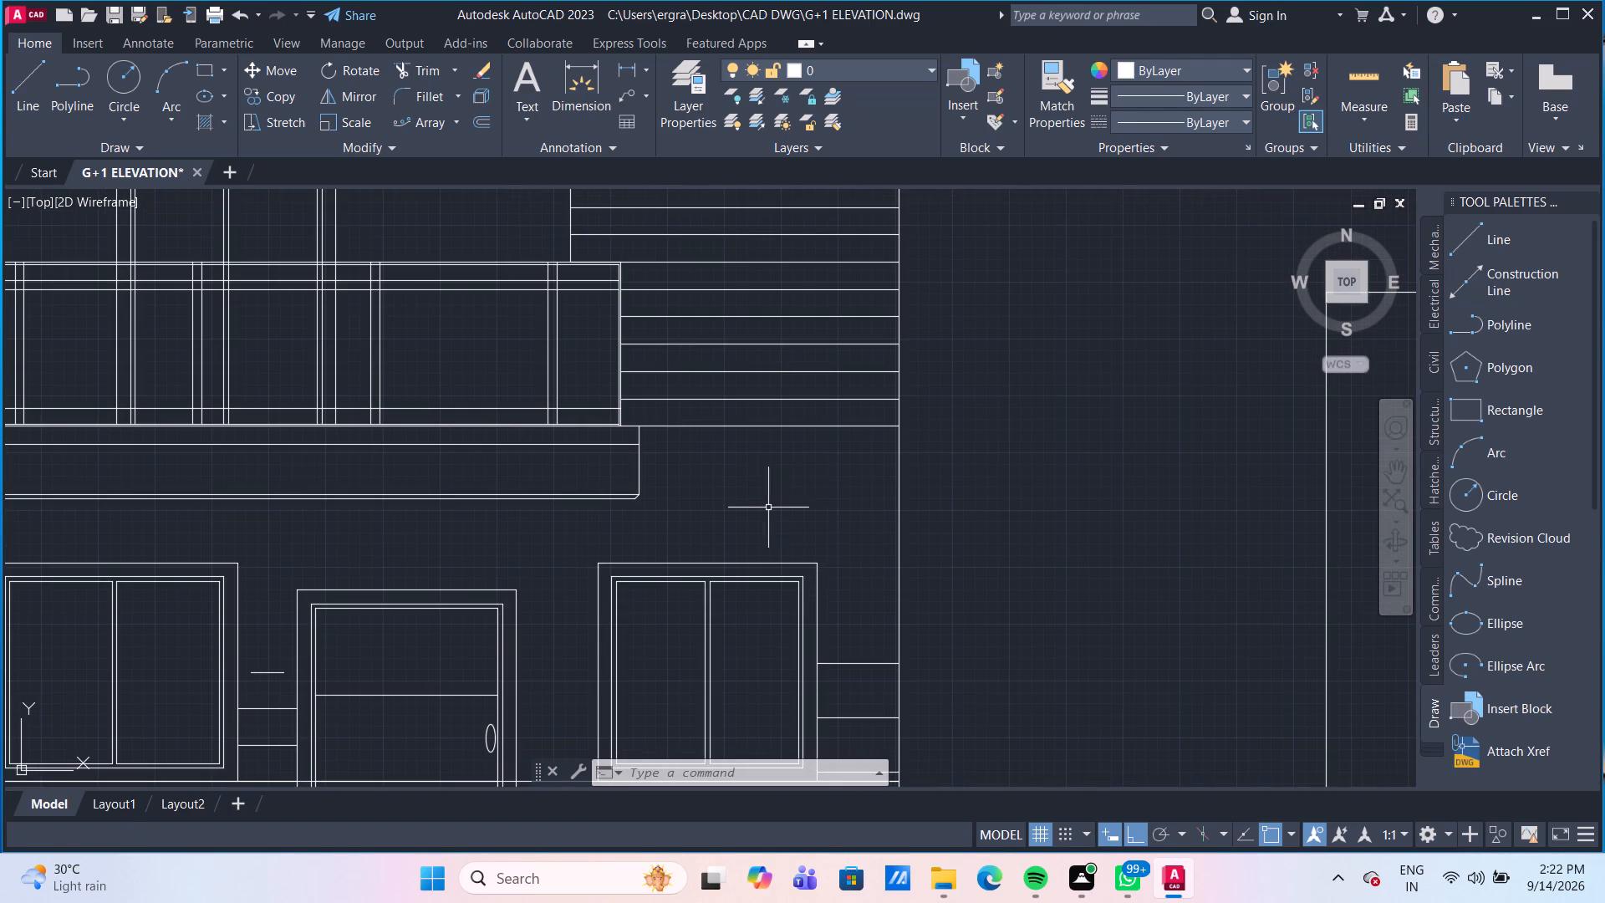
{"action": "left_click", "coordinate": [27, 79]}
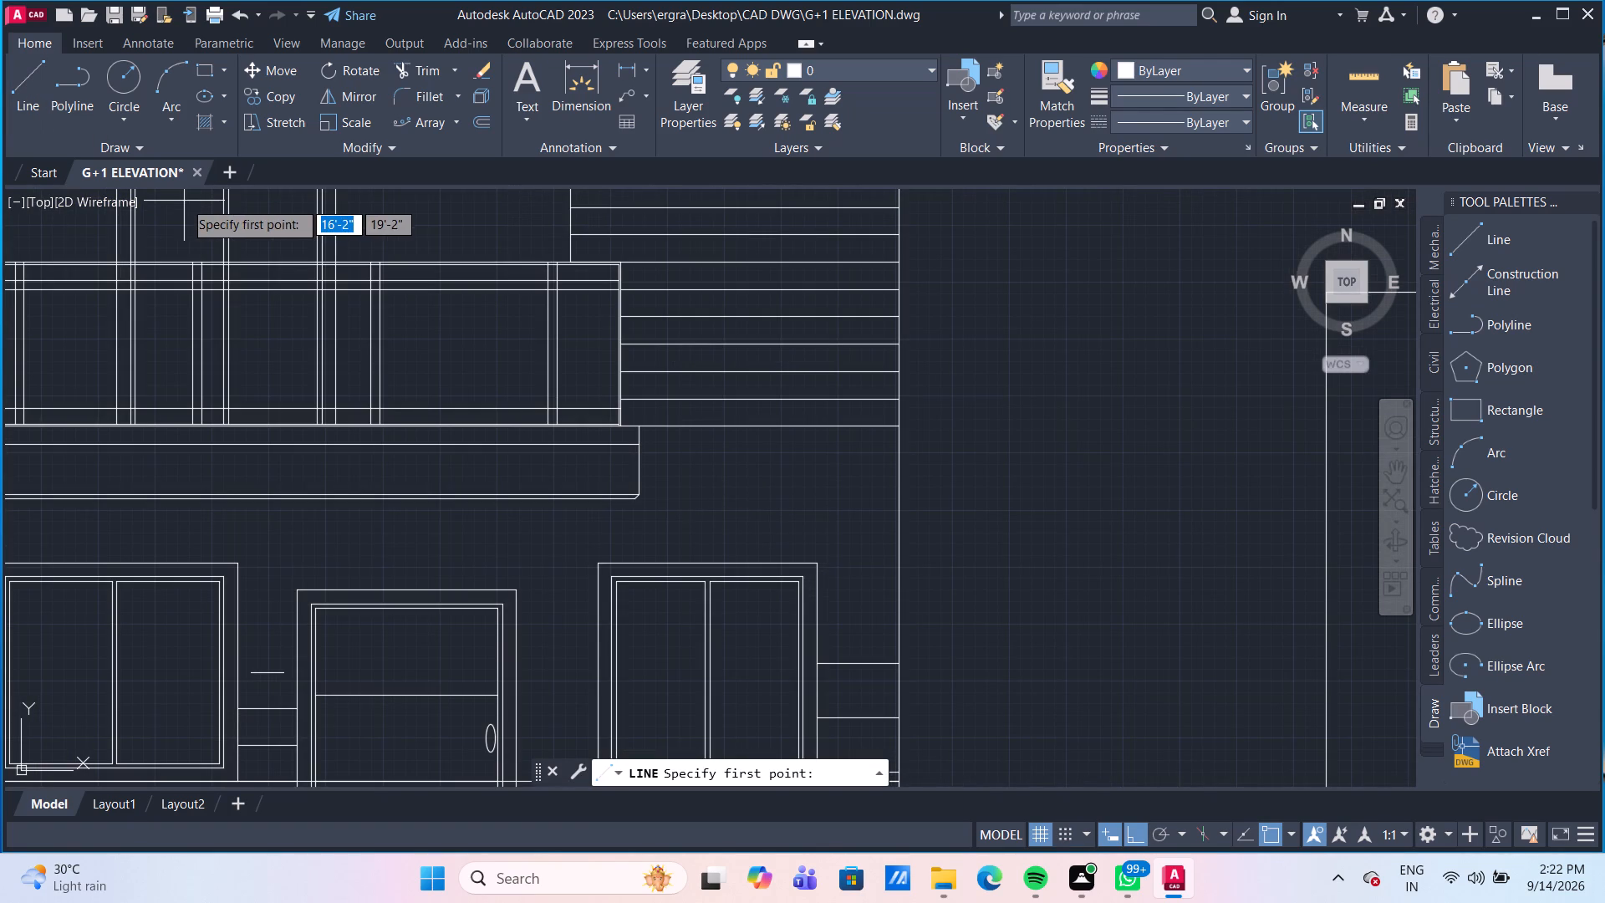
{"action": "scroll", "coordinate": [694, 480], "scroll_direction": "up", "scroll_amount": 3}
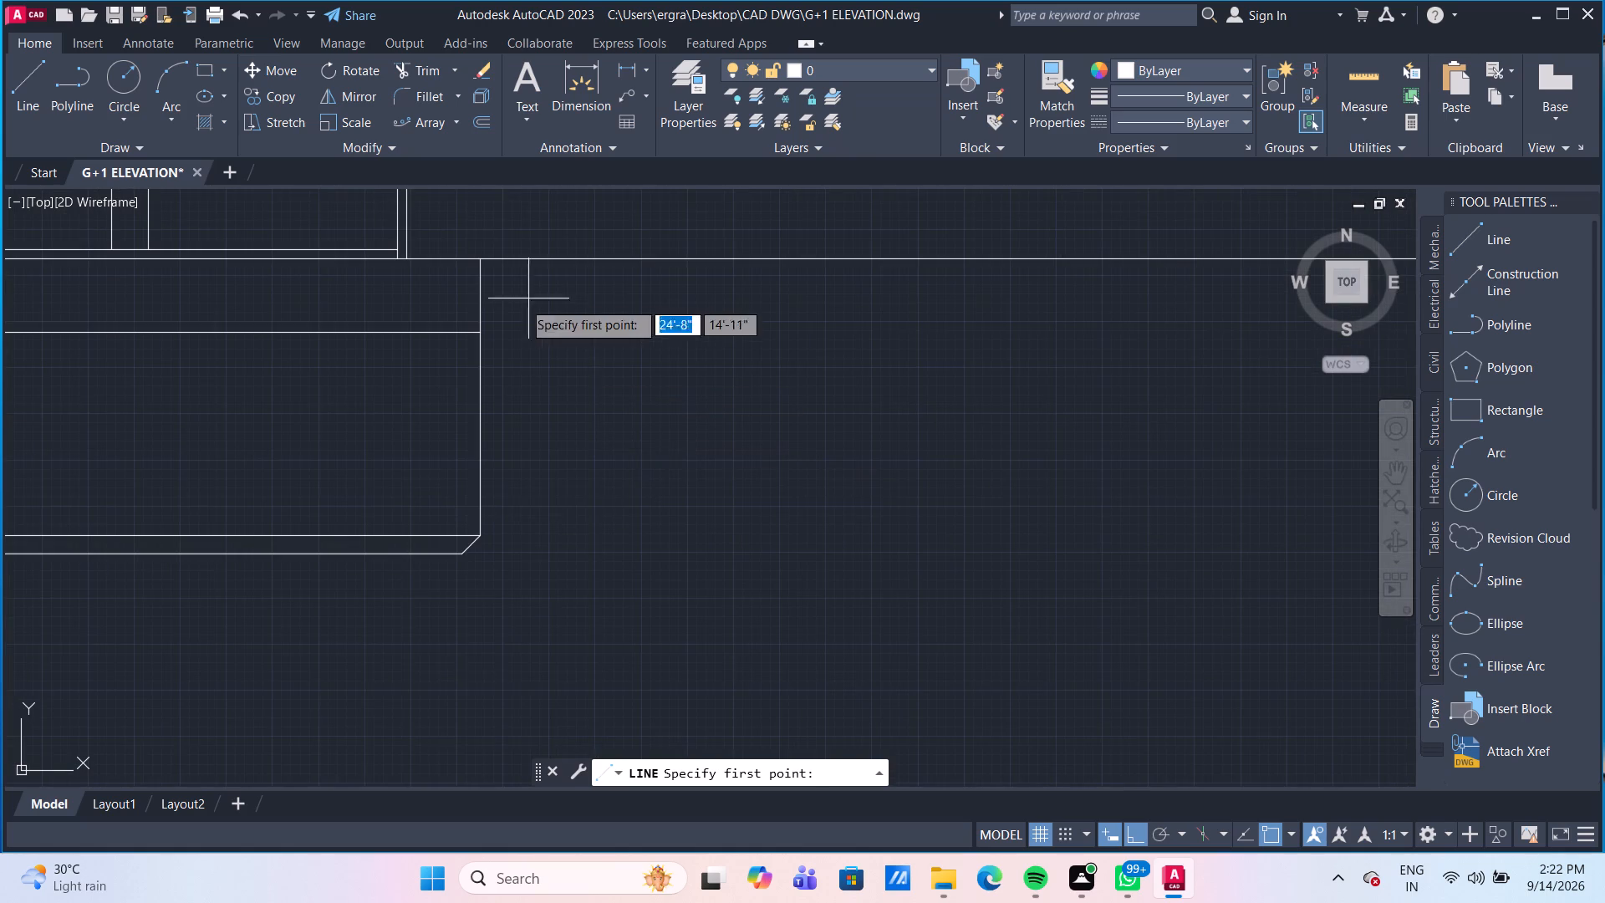
{"action": "left_click", "coordinate": [466, 548]}
{"action": "scroll", "coordinate": [921, 610], "scroll_direction": "down", "scroll_amount": 2}
{"action": "middle_click_drag", "start_coordinate": [921, 610], "coordinate": [719, 587]}
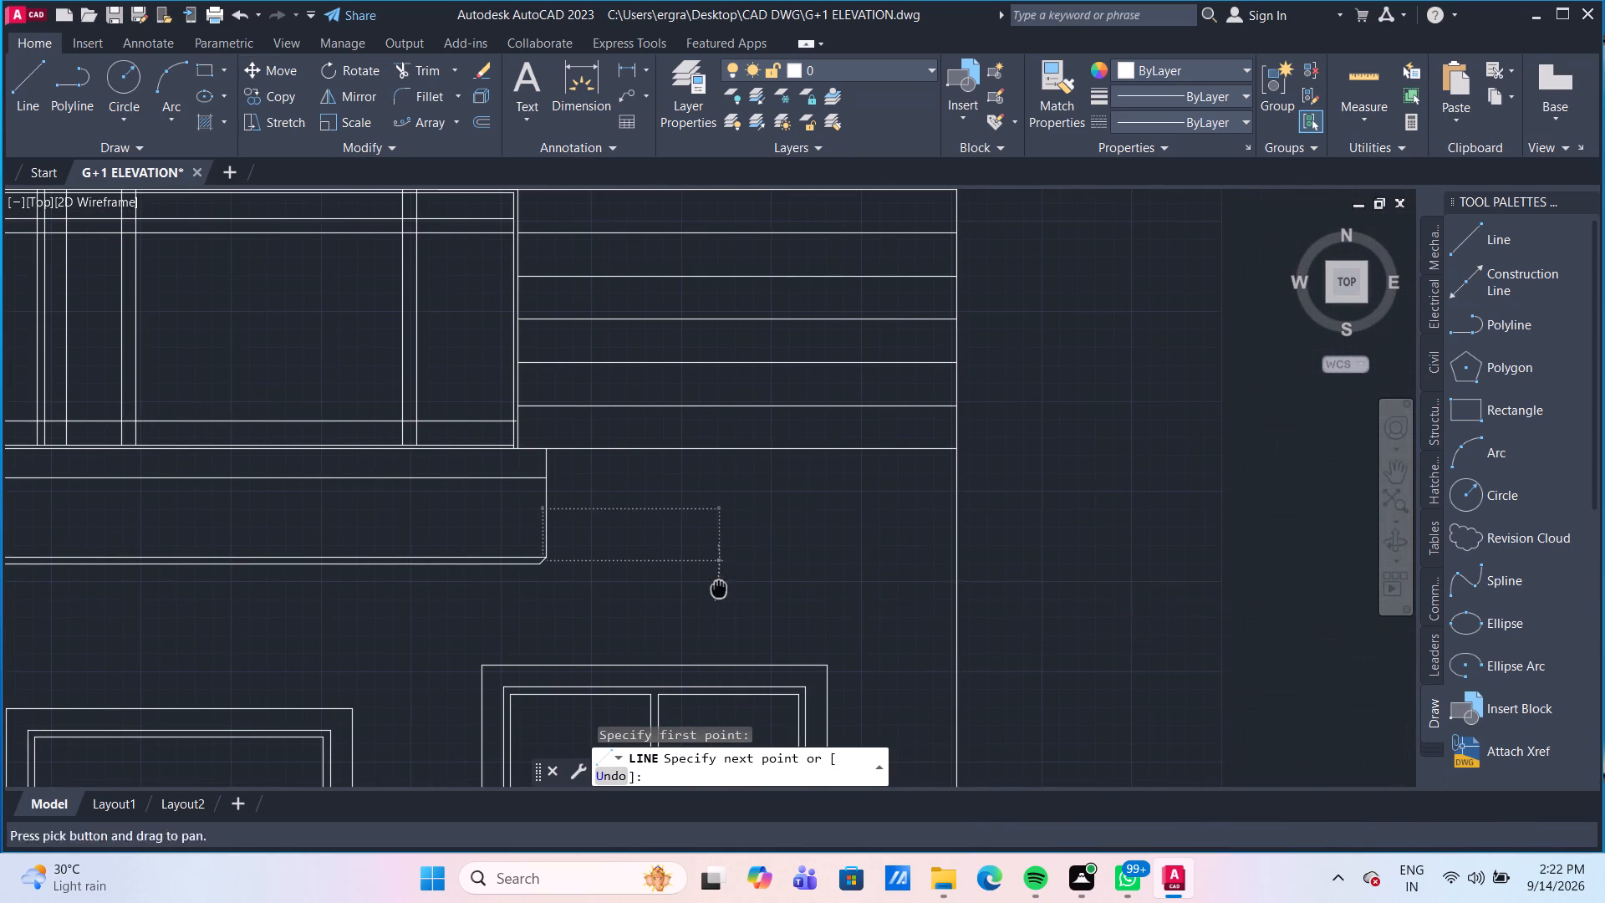
{"action": "left_click", "coordinate": [960, 560]}
{"action": "key", "text": "Return"}
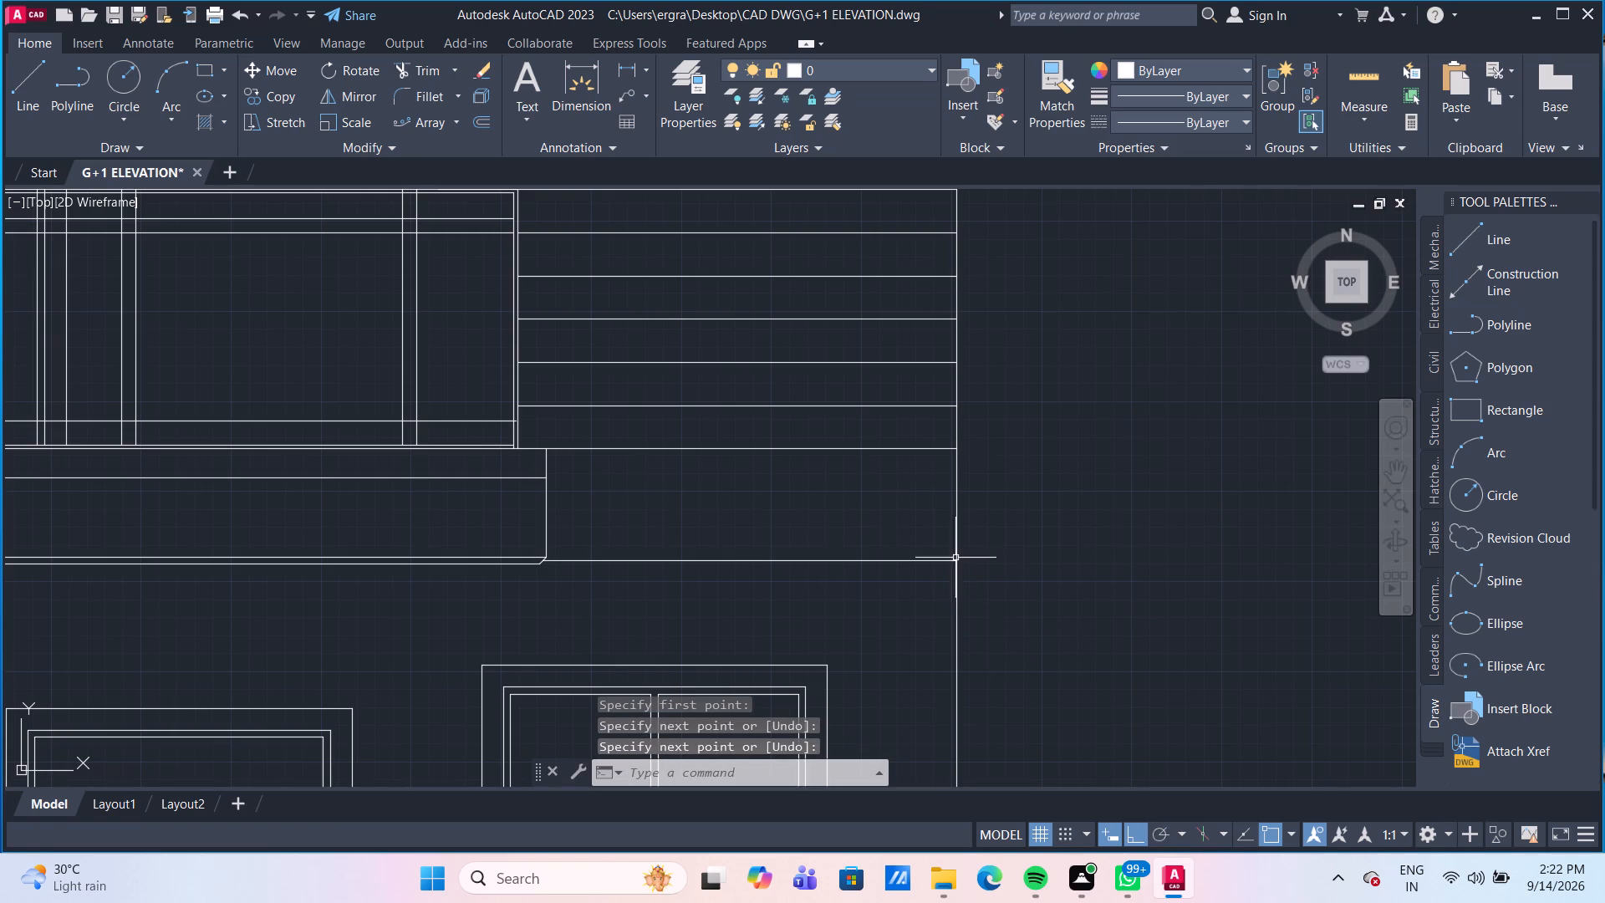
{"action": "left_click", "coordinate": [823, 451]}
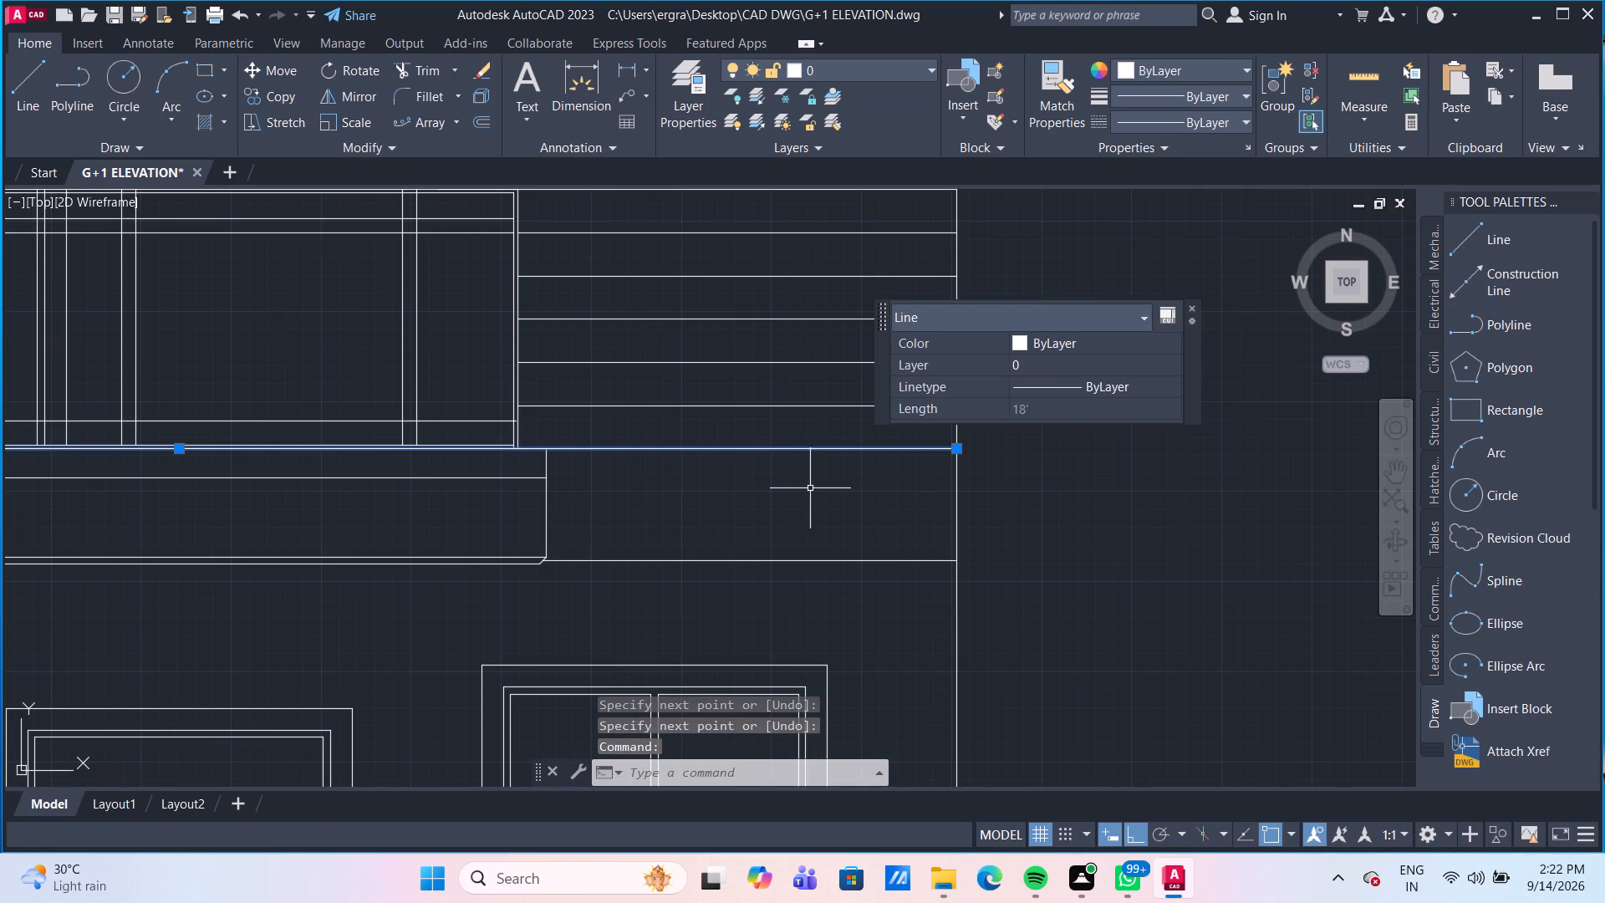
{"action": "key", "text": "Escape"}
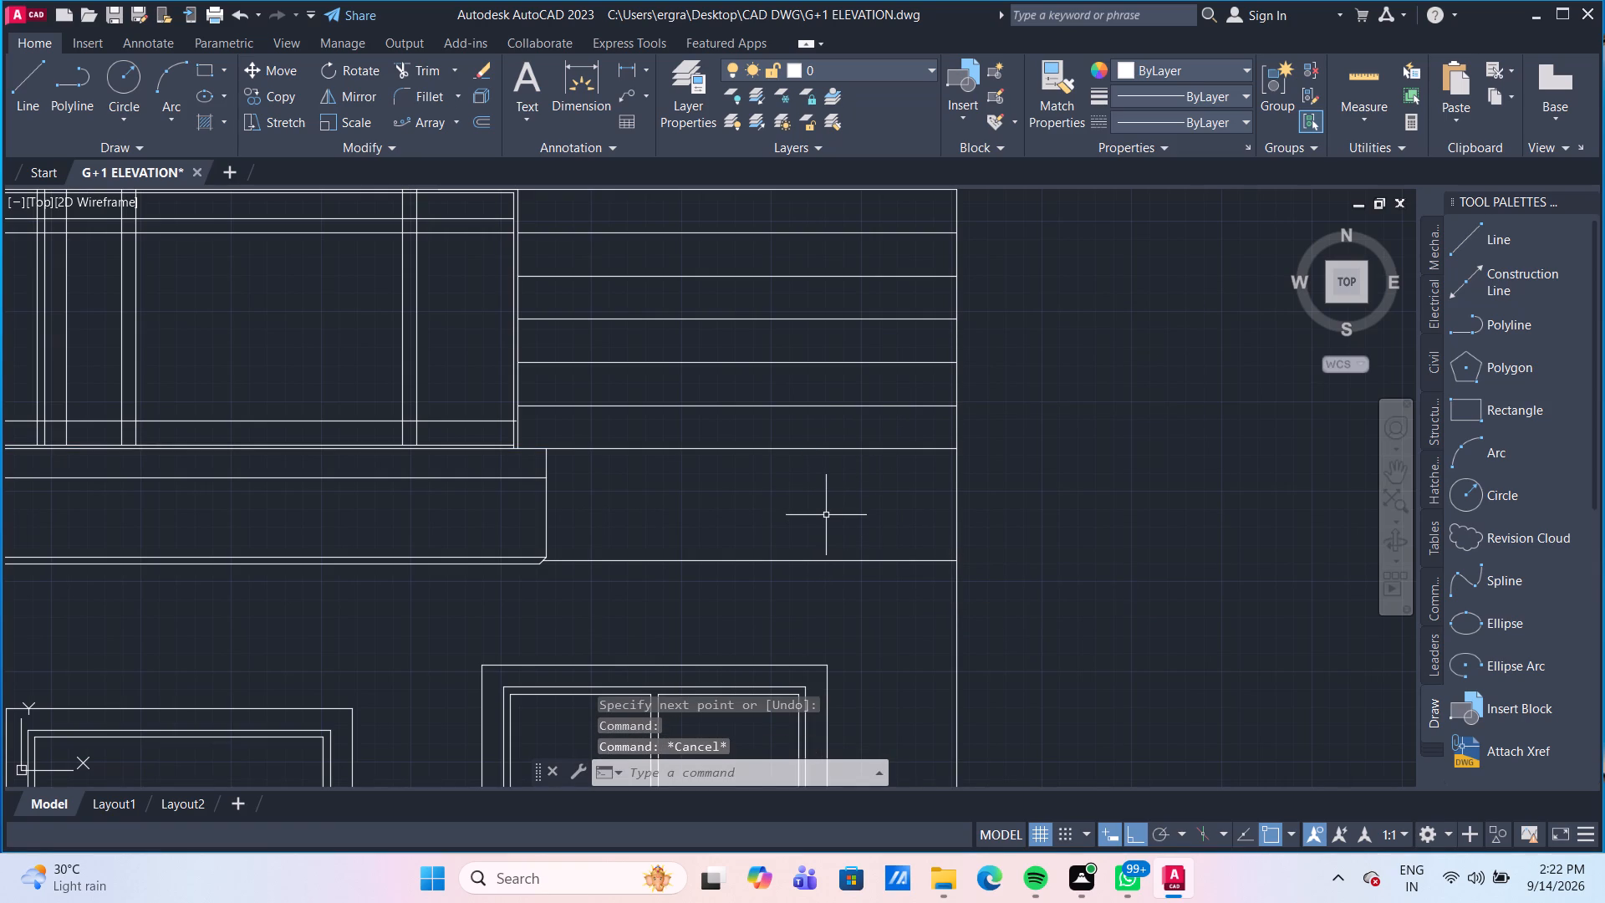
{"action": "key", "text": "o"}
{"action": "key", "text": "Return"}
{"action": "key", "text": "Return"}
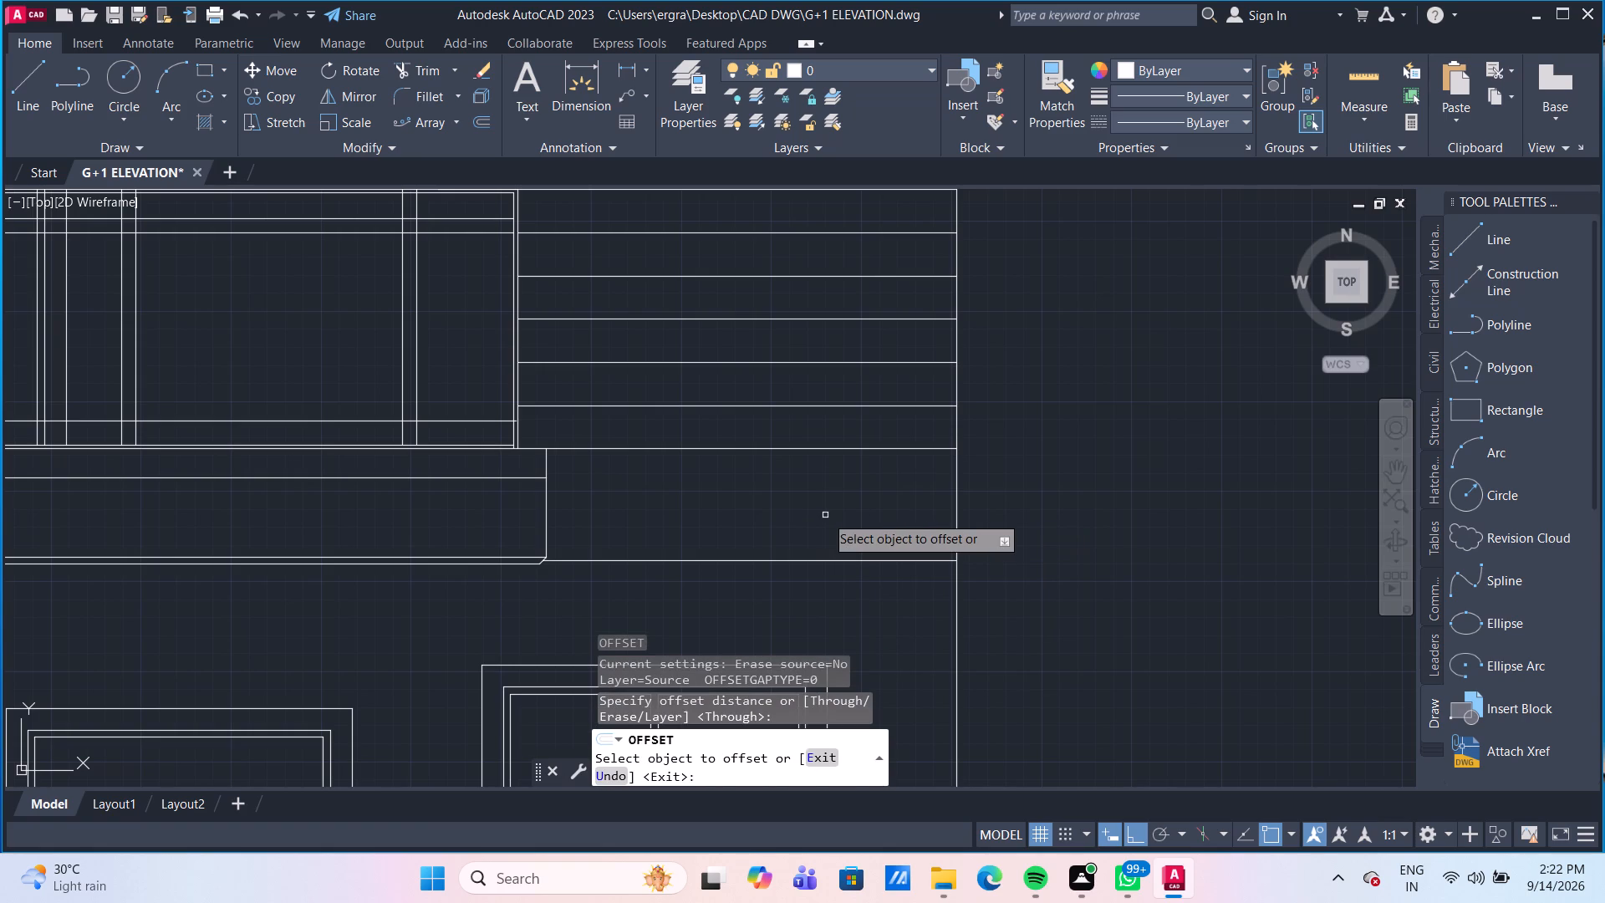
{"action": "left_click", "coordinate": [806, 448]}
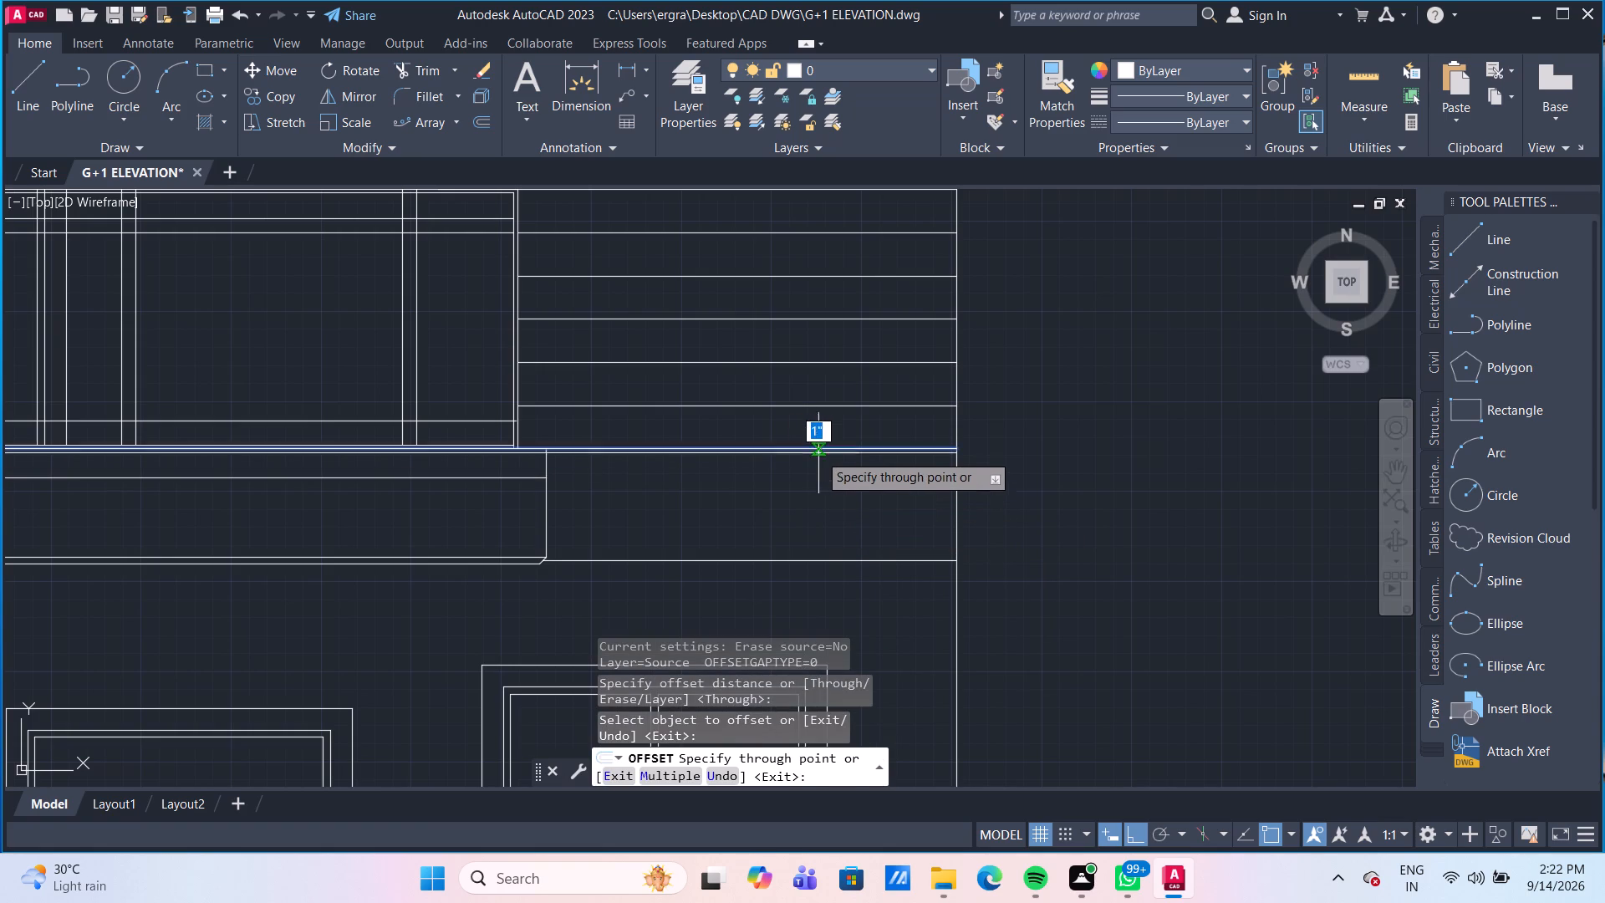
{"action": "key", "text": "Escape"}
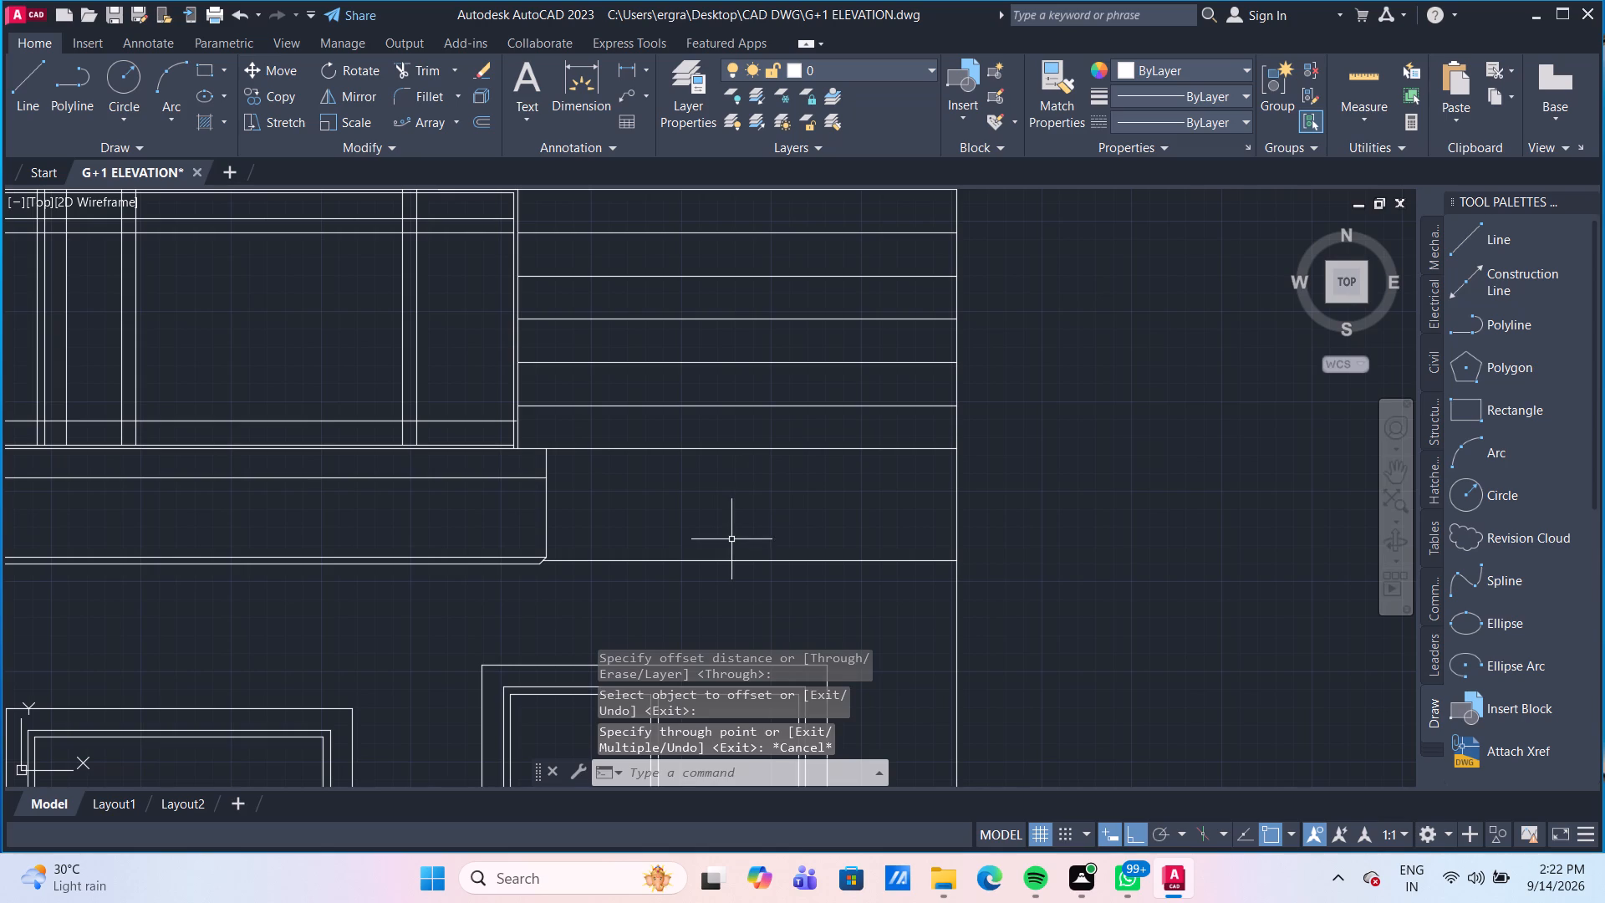
Offset the lowest cladding line ending at the railing's right edge 1' downward, into the band beside the balcony slab.
{"action": "left_click", "coordinate": [478, 118]}
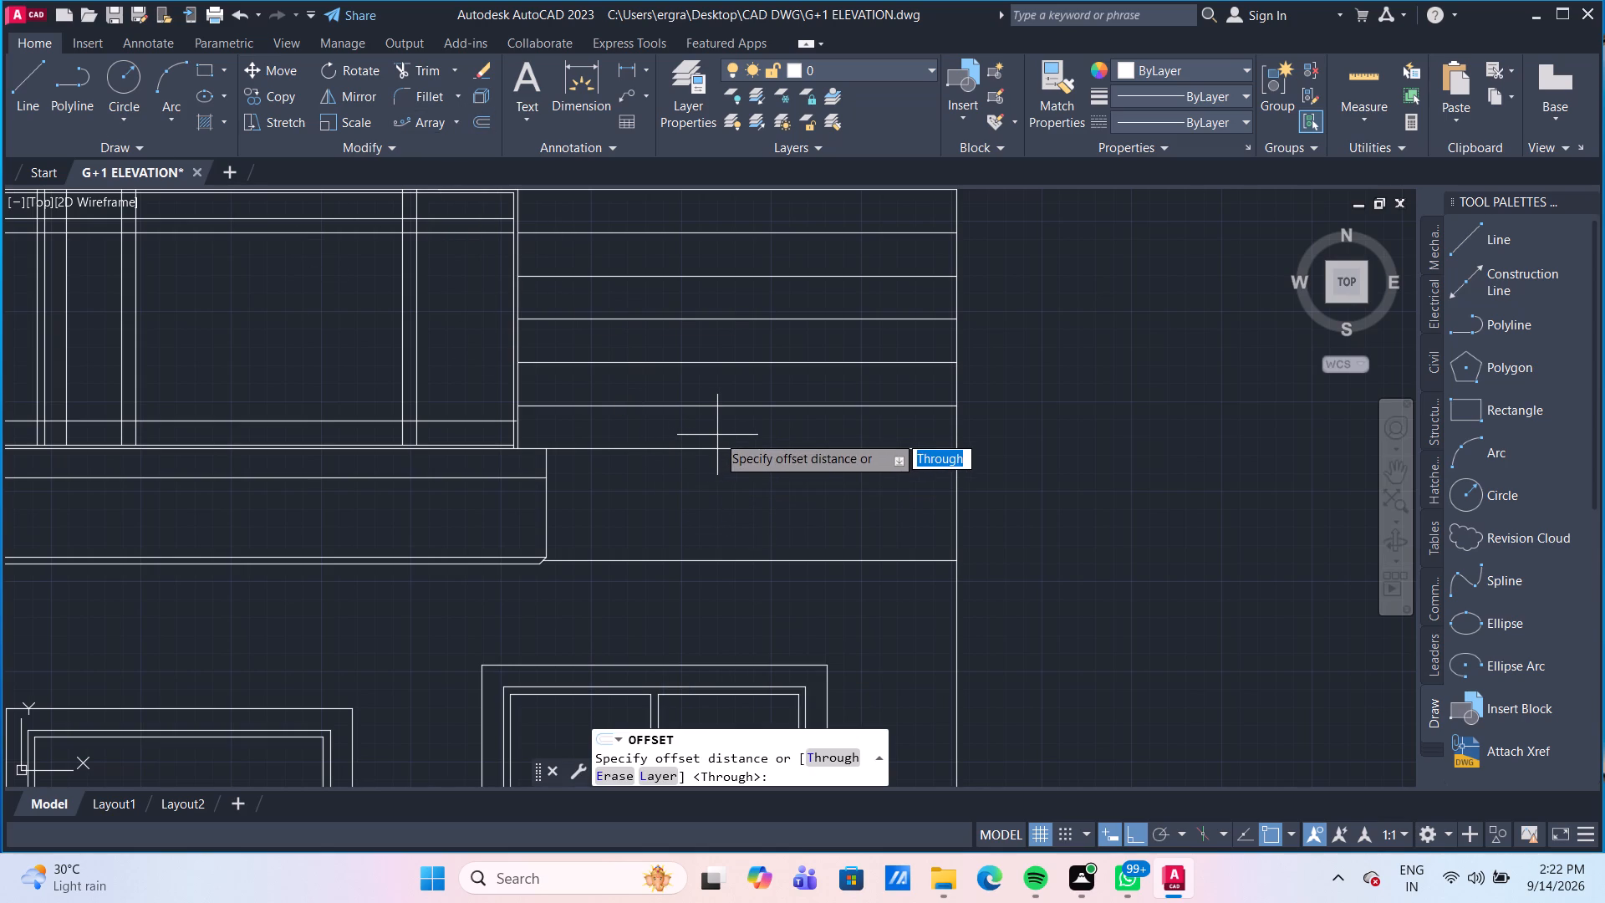
{"action": "key", "text": "Return"}
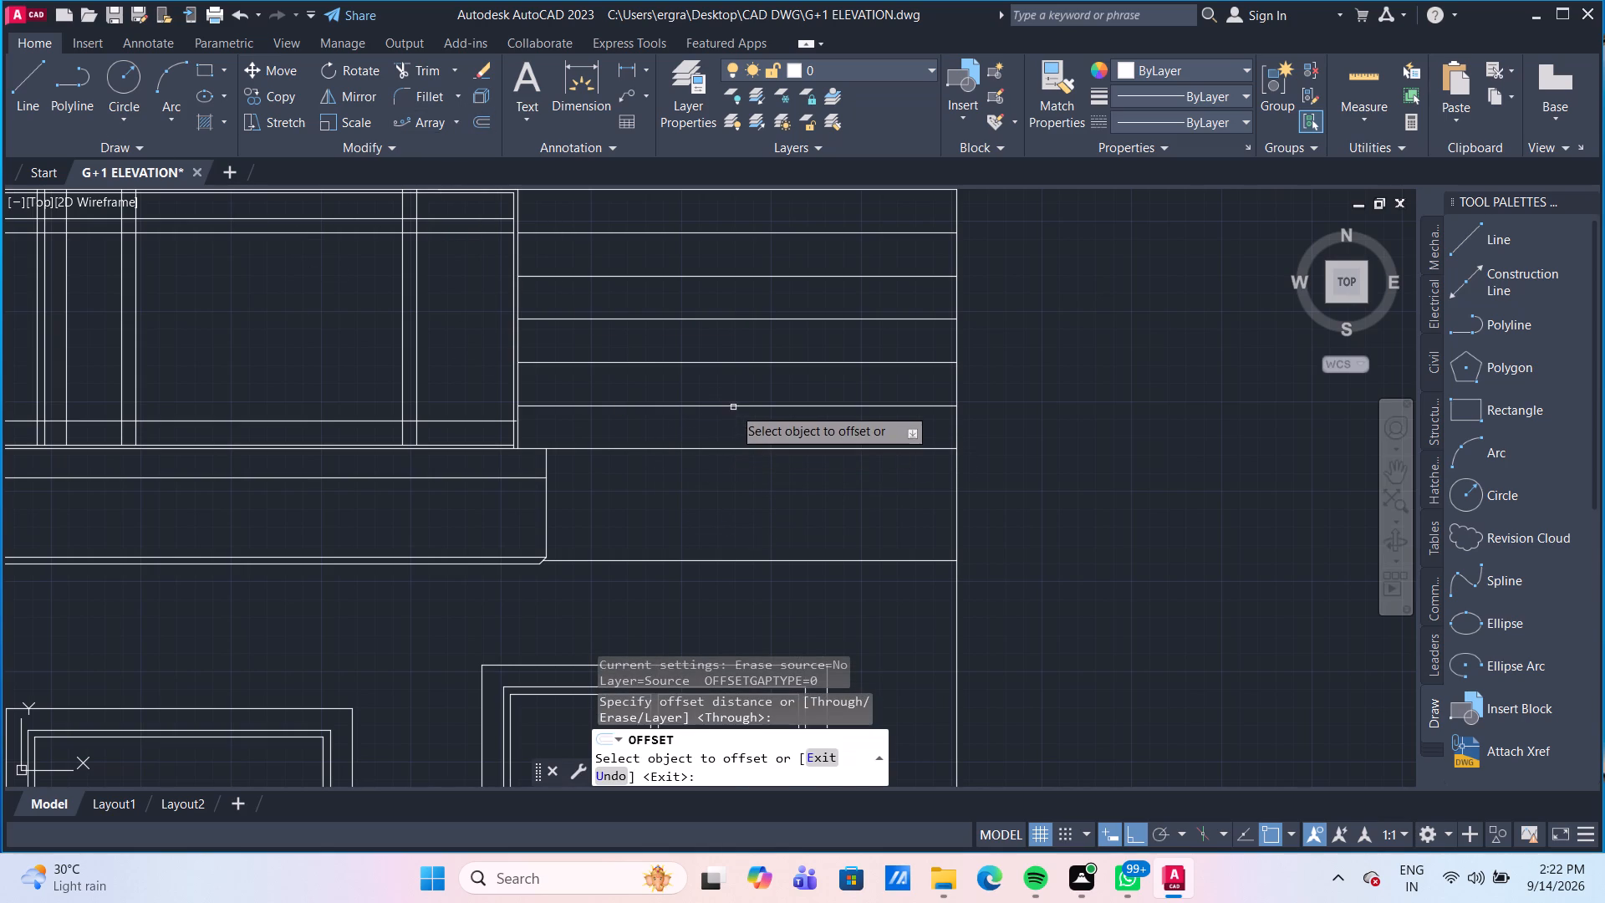
{"action": "left_click", "coordinate": [733, 407]}
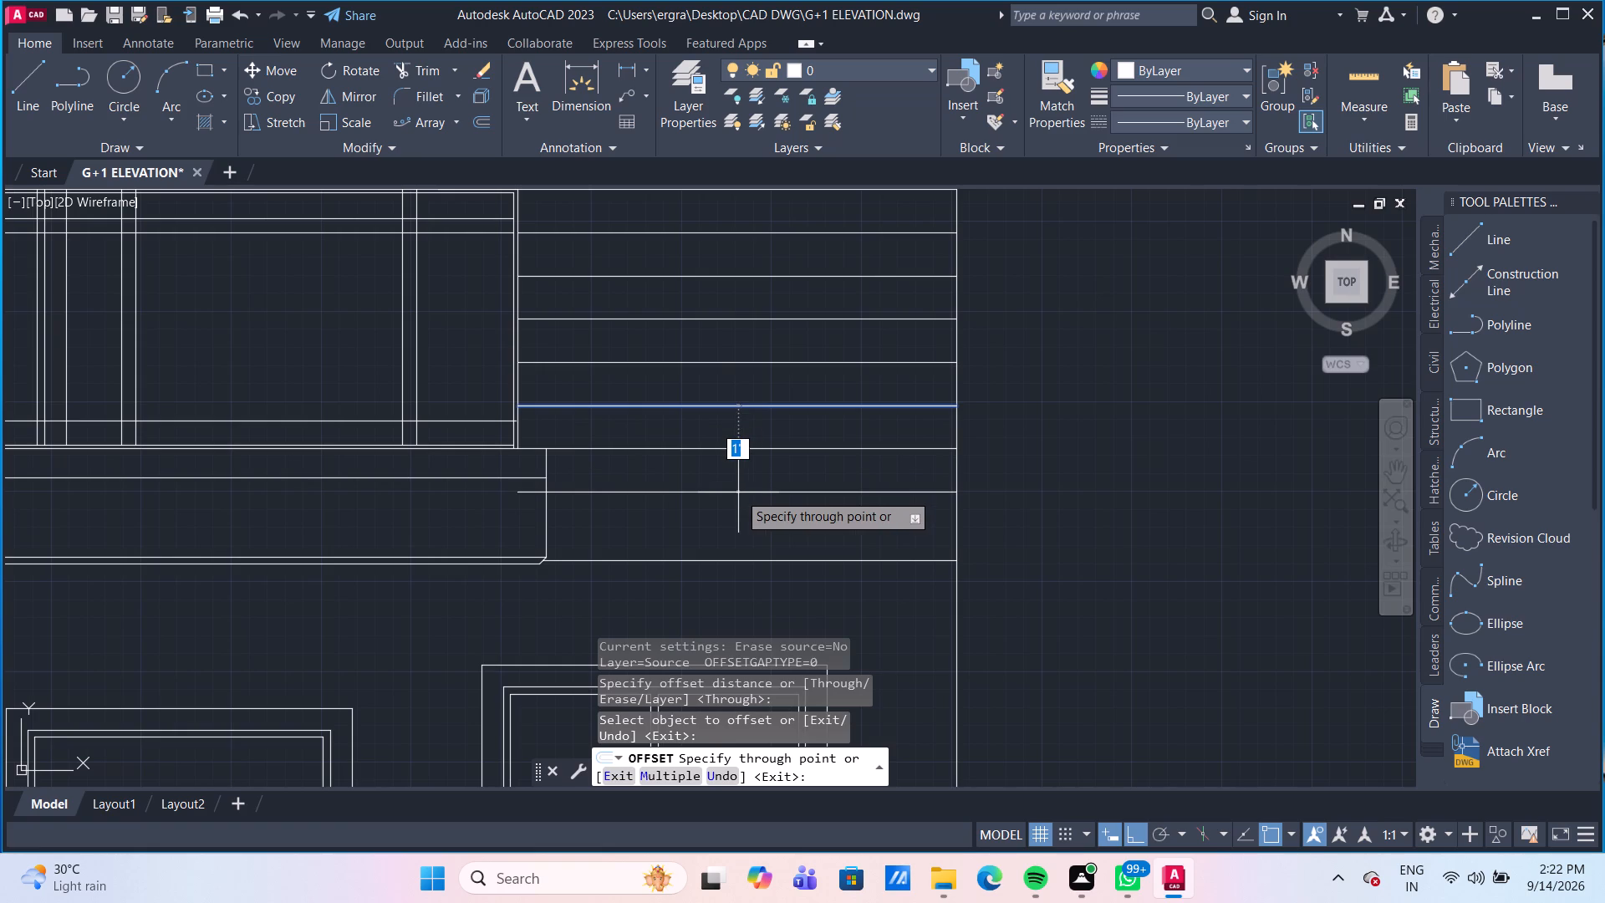
{"action": "key", "text": "1"}
{"action": "key", "text": "apostrophe"}
{"action": "key", "text": "Return"}
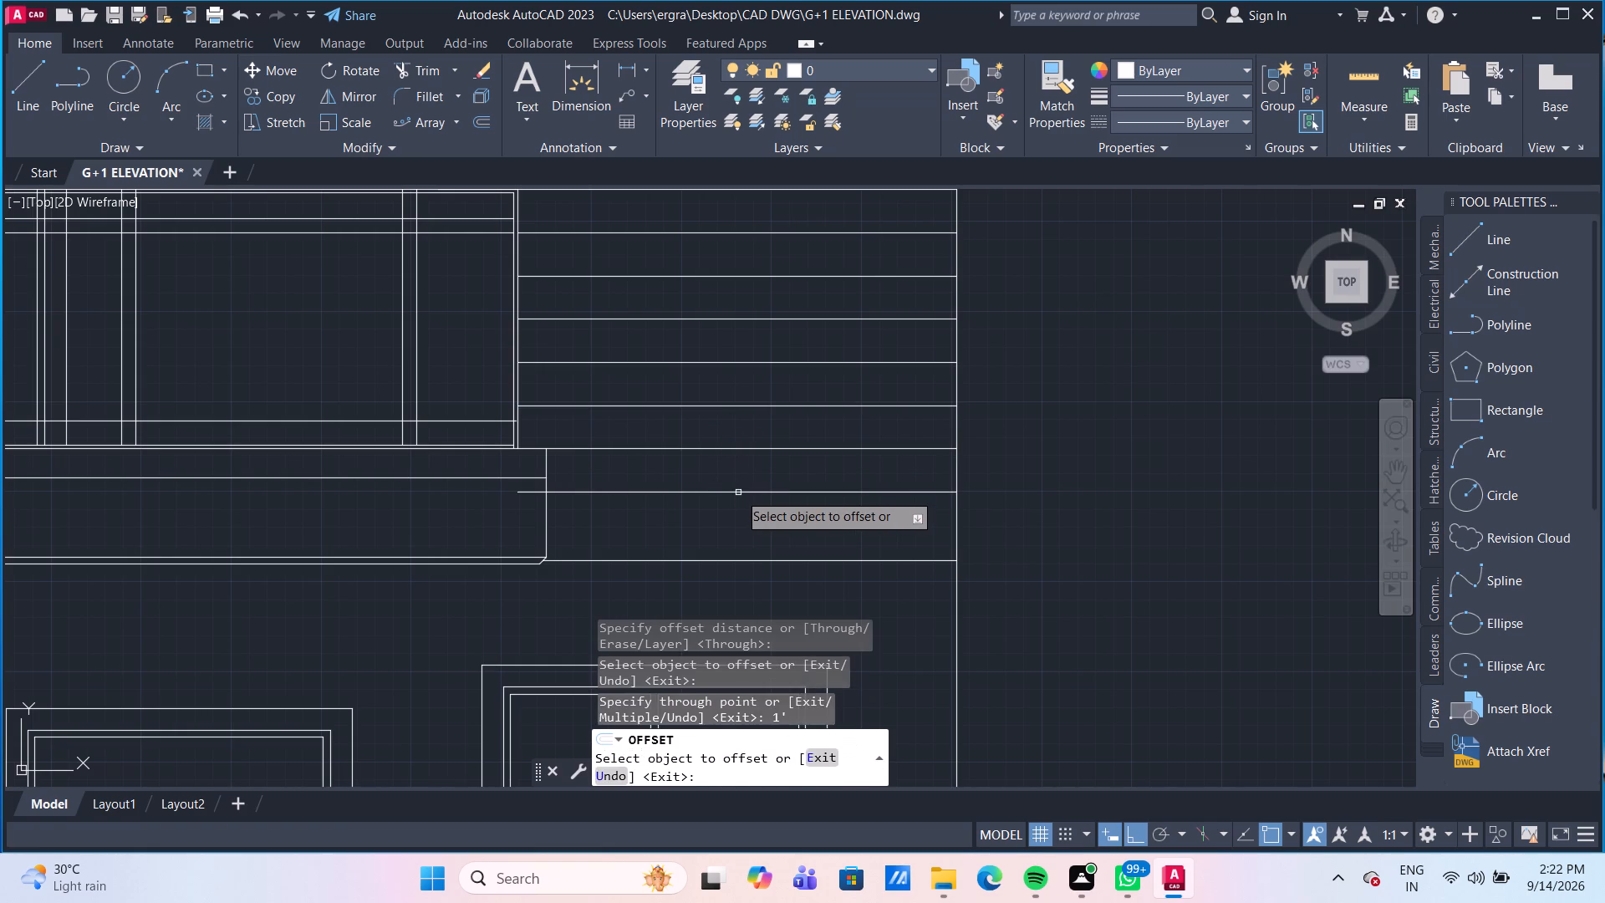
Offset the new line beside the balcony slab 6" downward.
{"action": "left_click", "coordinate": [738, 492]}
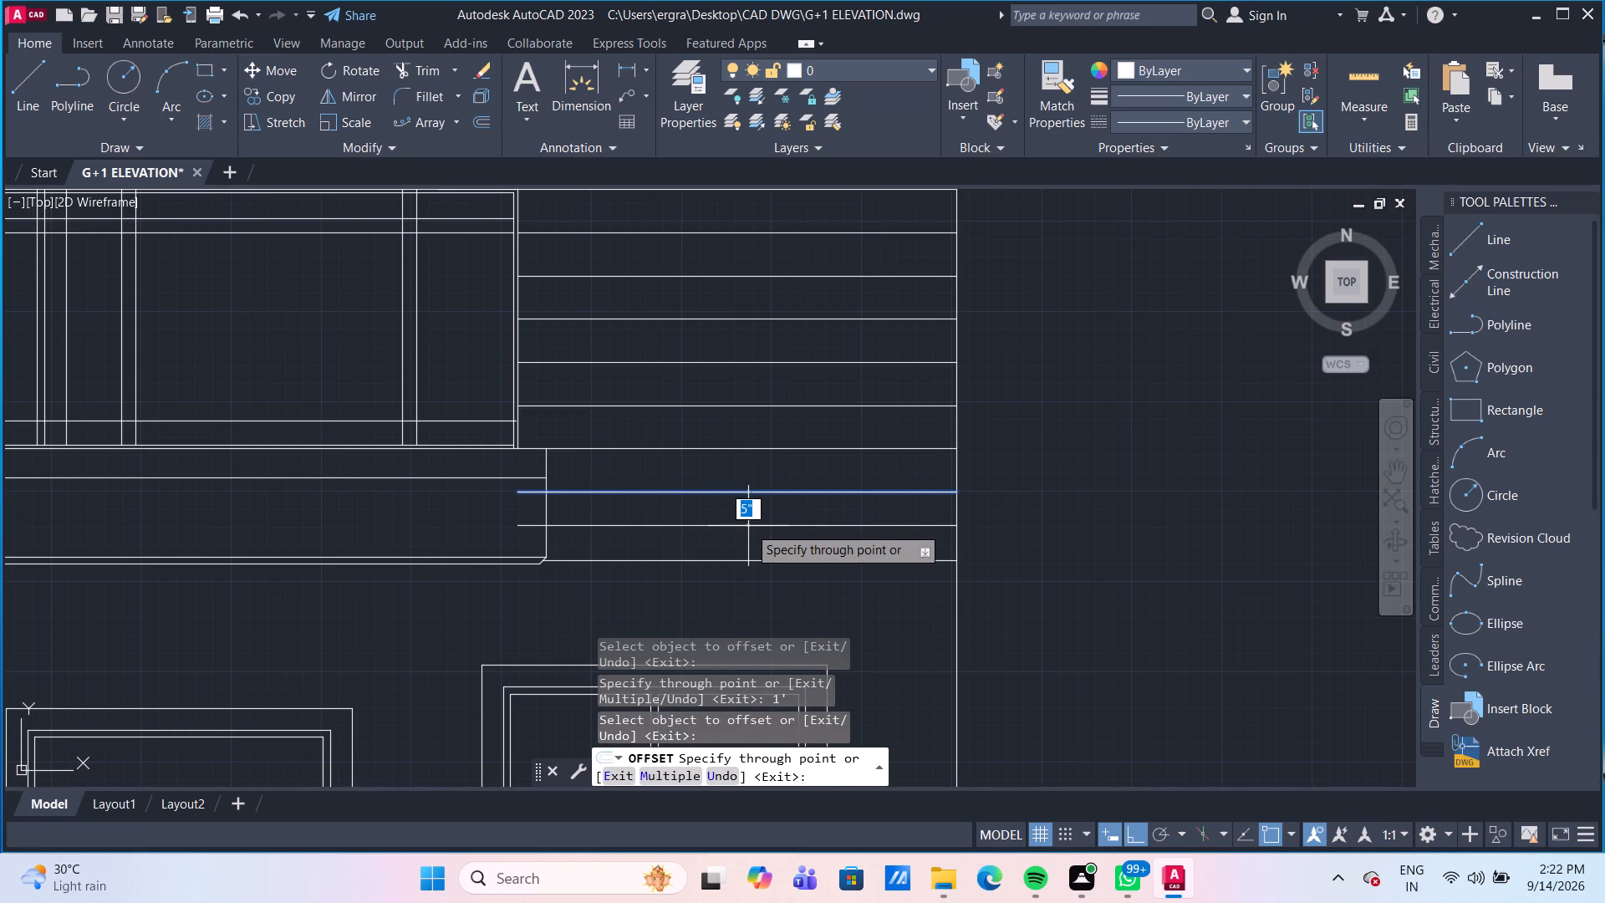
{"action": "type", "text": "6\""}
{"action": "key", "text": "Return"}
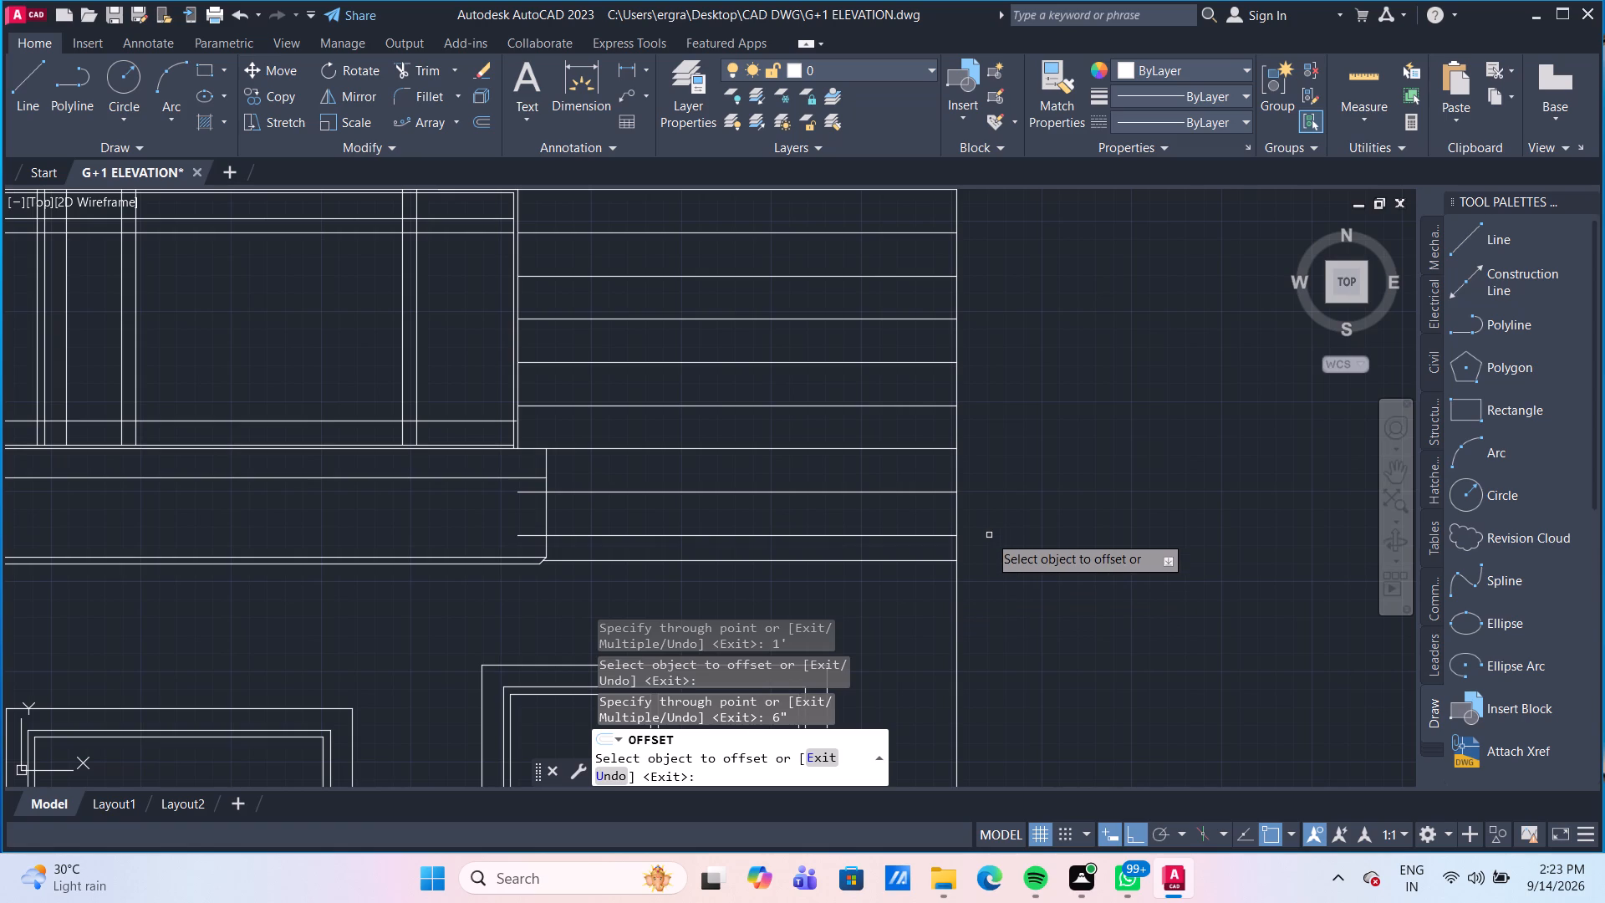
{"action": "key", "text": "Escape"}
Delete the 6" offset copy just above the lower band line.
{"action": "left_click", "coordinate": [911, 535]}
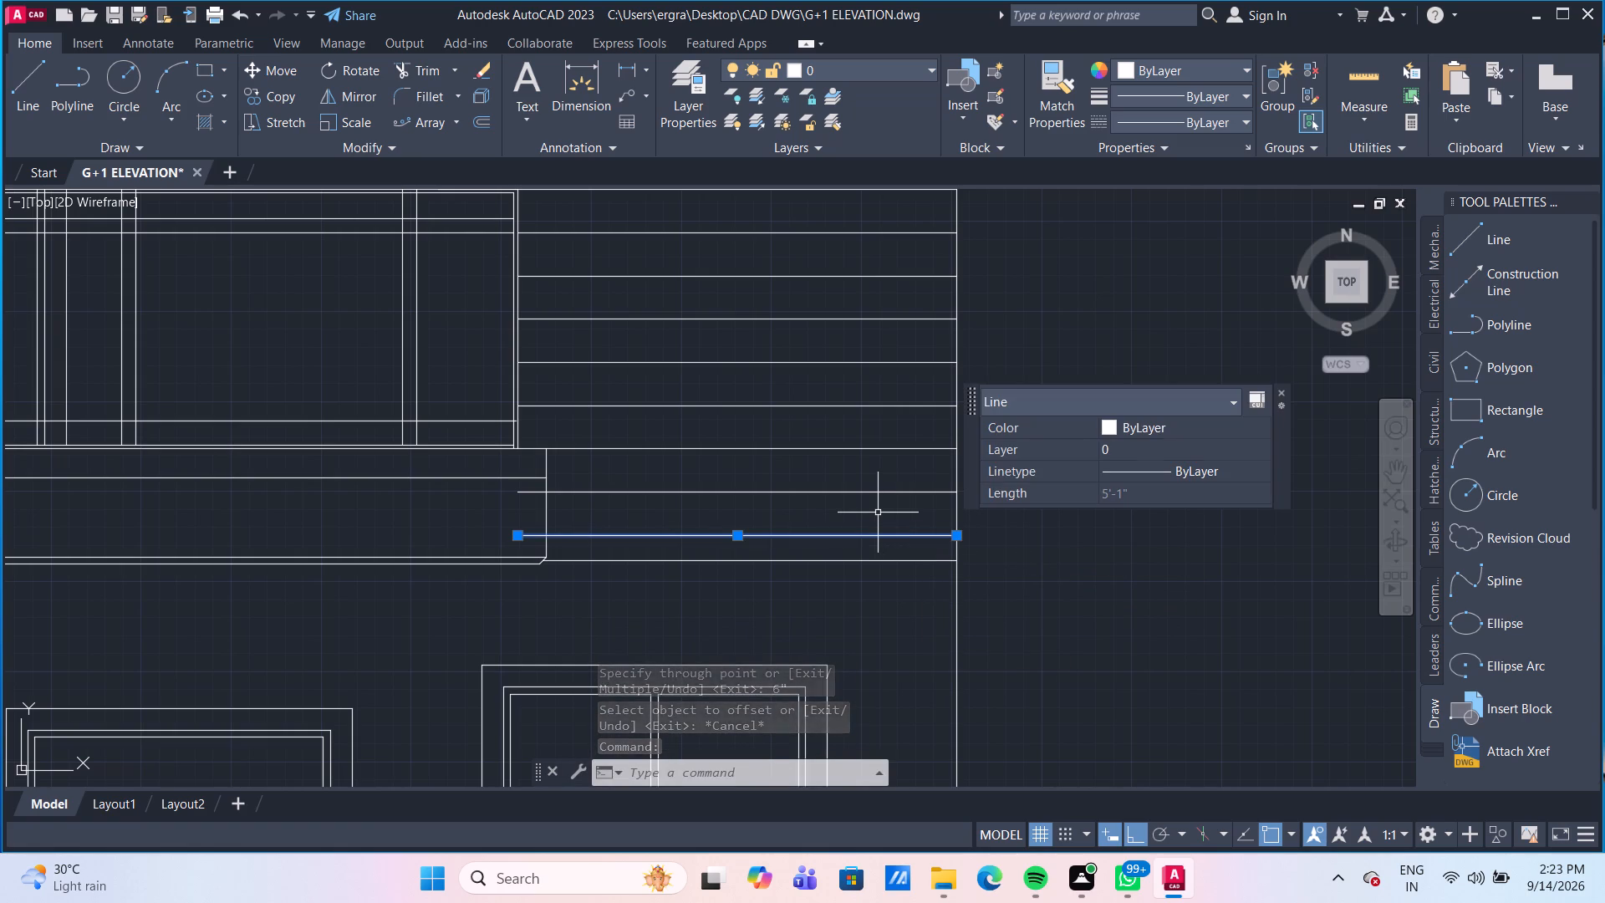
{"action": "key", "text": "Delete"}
Move the remaining offset line horizontally so its left end sits on the balcony slab's right edge.
{"action": "scroll", "coordinate": [865, 518], "scroll_direction": "down", "scroll_amount": 2}
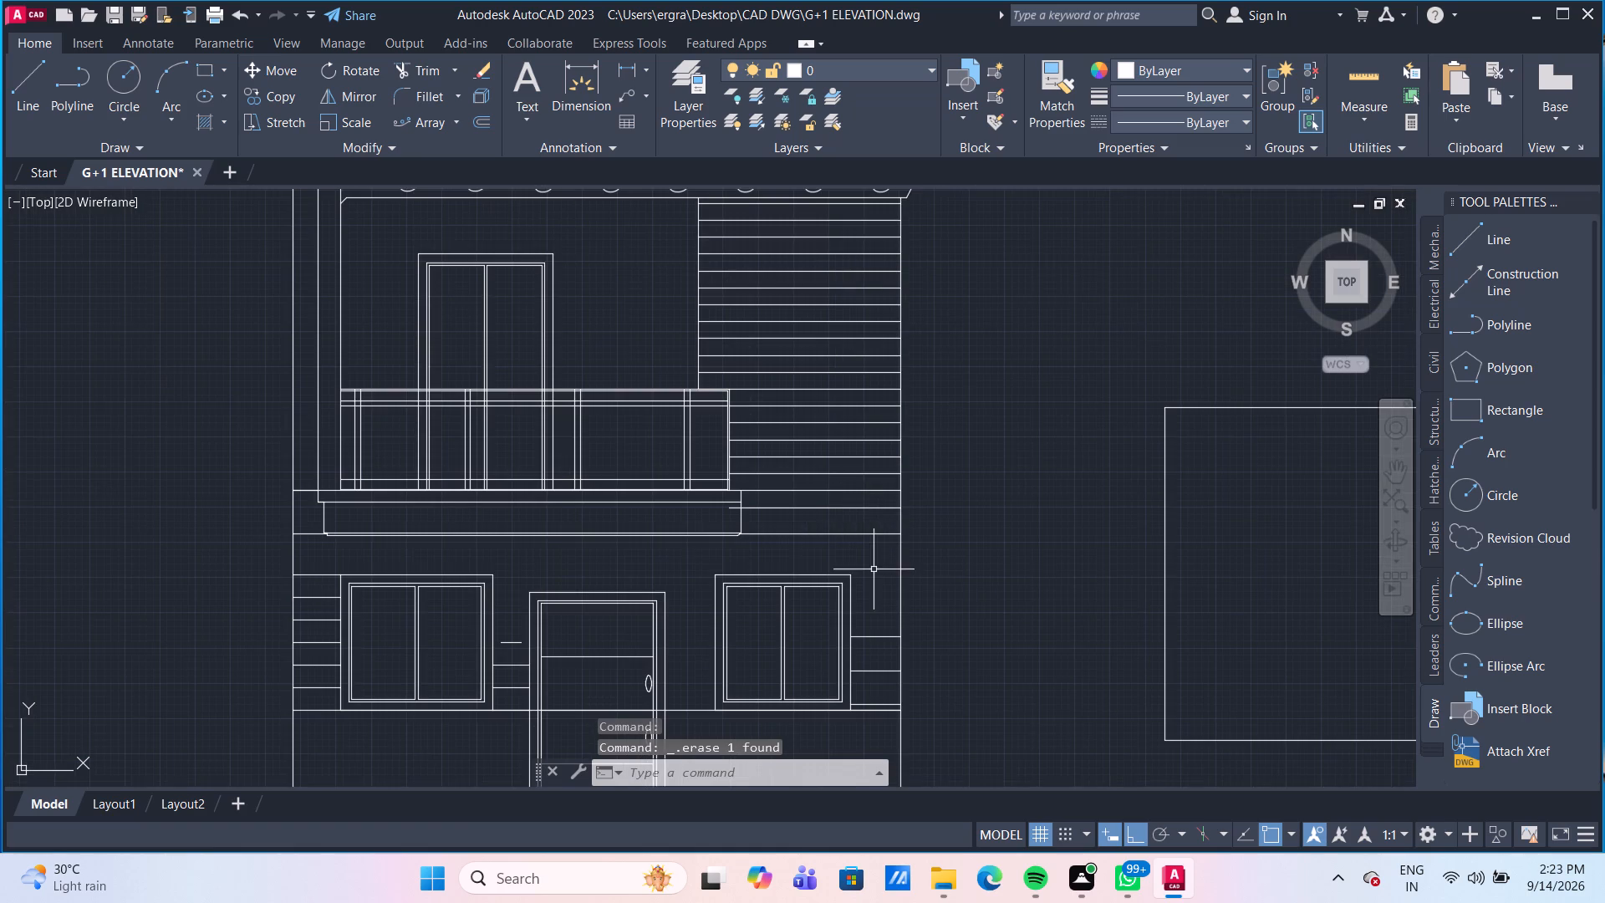
{"action": "scroll", "coordinate": [778, 509], "scroll_direction": "up", "scroll_amount": 2}
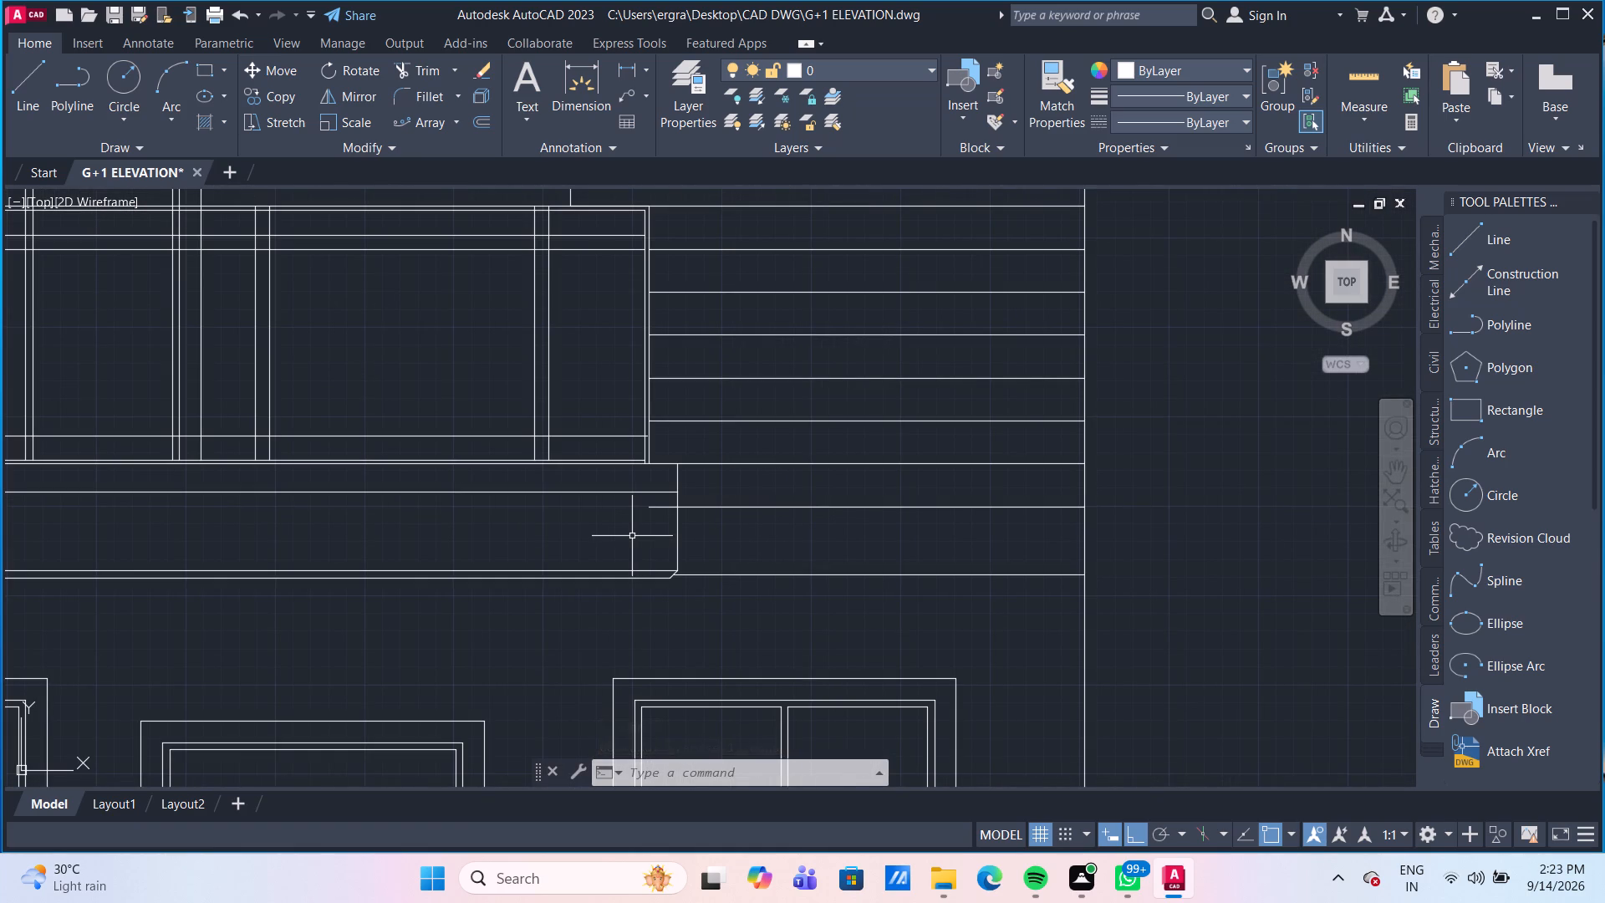
{"action": "scroll", "coordinate": [653, 538], "scroll_direction": "down", "scroll_amount": 1}
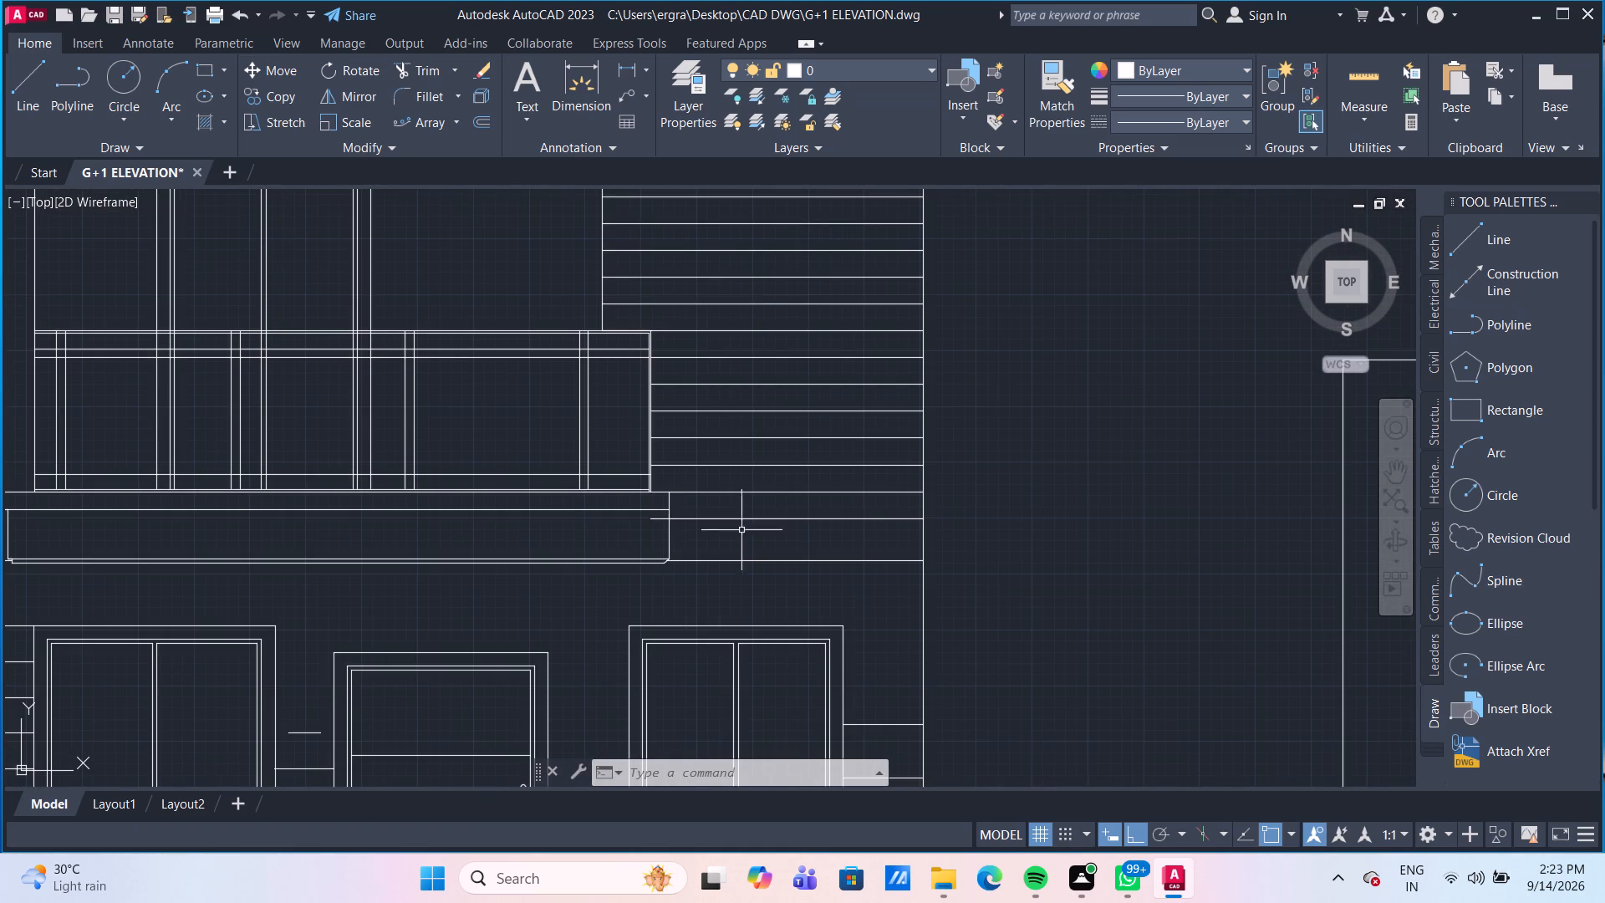
{"action": "scroll", "coordinate": [727, 525], "scroll_direction": "up", "scroll_amount": 1}
{"action": "scroll", "coordinate": [639, 525], "scroll_direction": "up", "scroll_amount": 2}
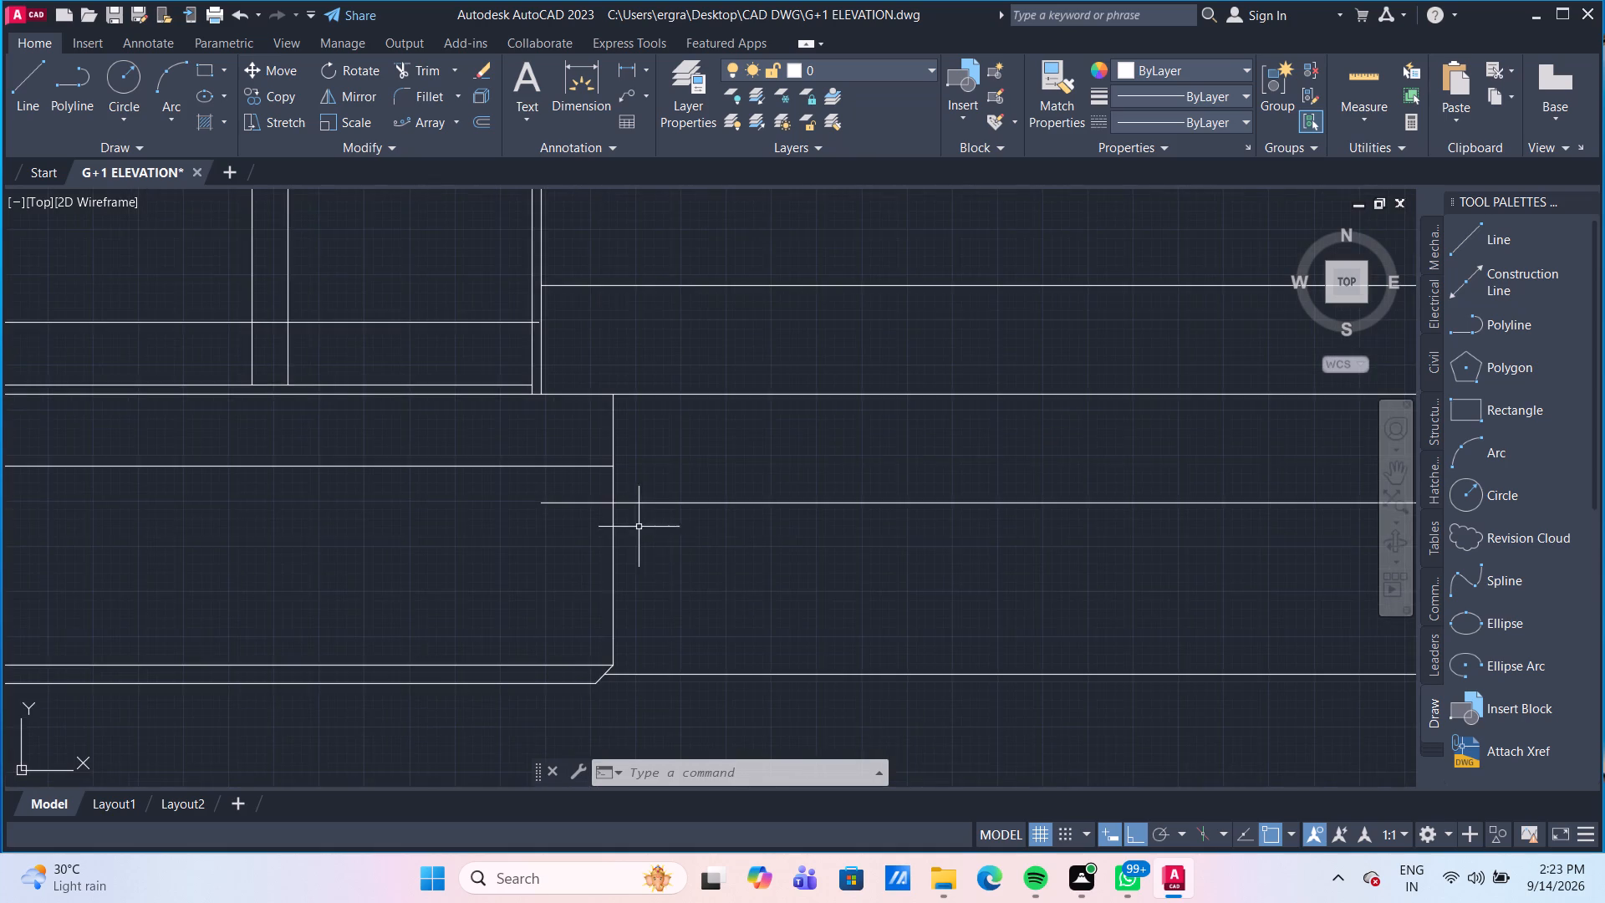
{"action": "scroll", "coordinate": [691, 547], "scroll_direction": "down", "scroll_amount": 4}
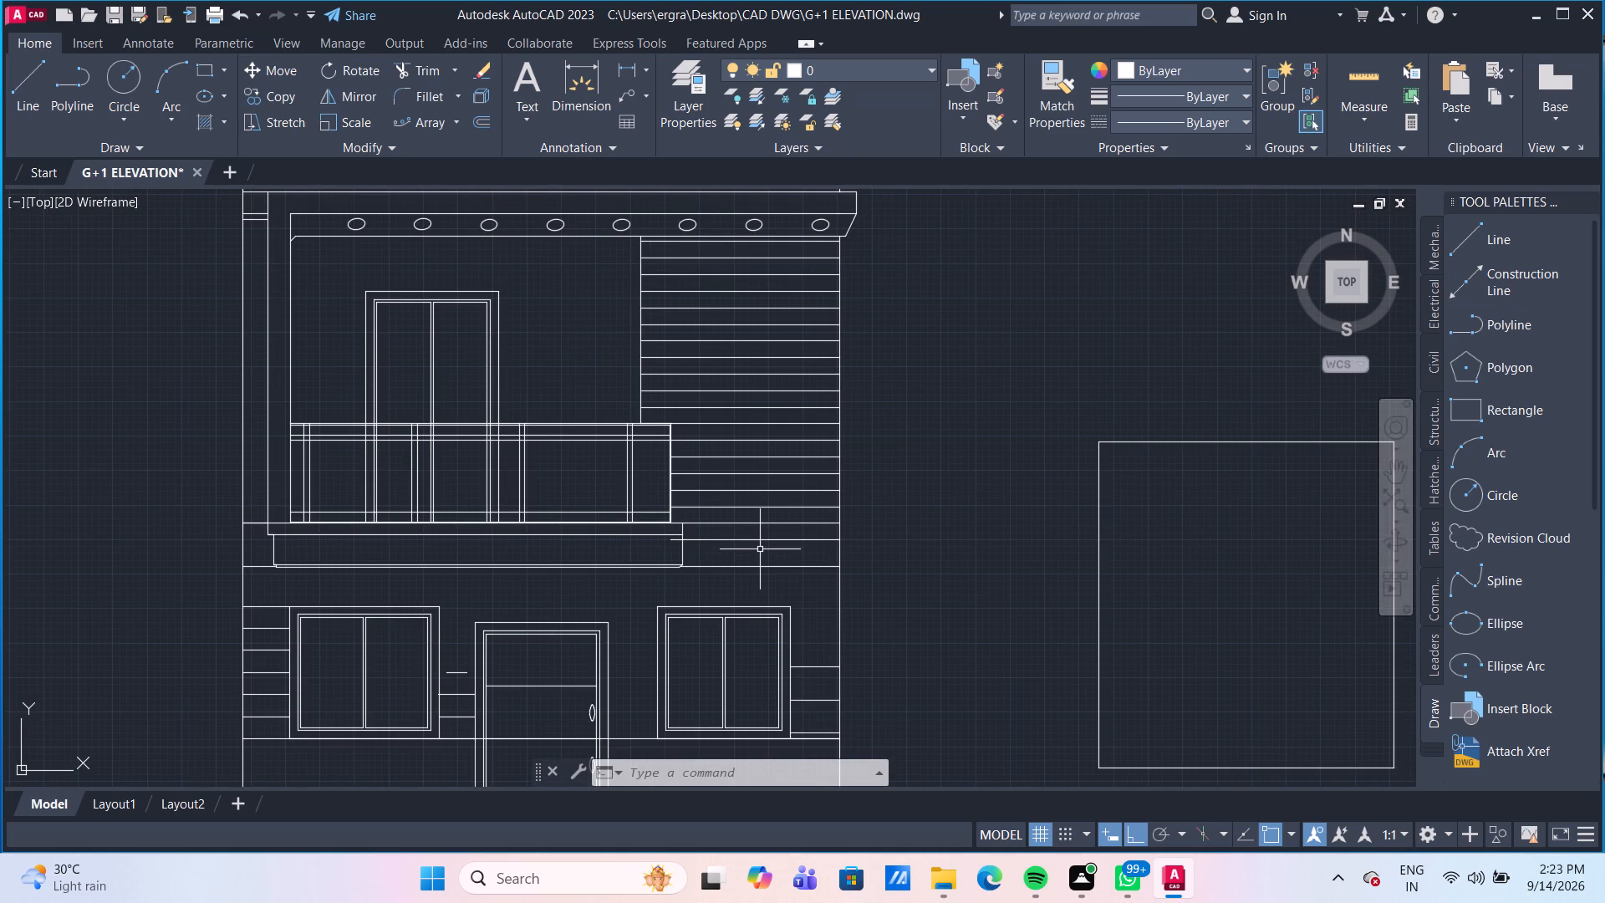
{"action": "scroll", "coordinate": [770, 549], "scroll_direction": "up", "scroll_amount": 1}
{"action": "scroll", "coordinate": [801, 579], "scroll_direction": "down", "scroll_amount": 1}
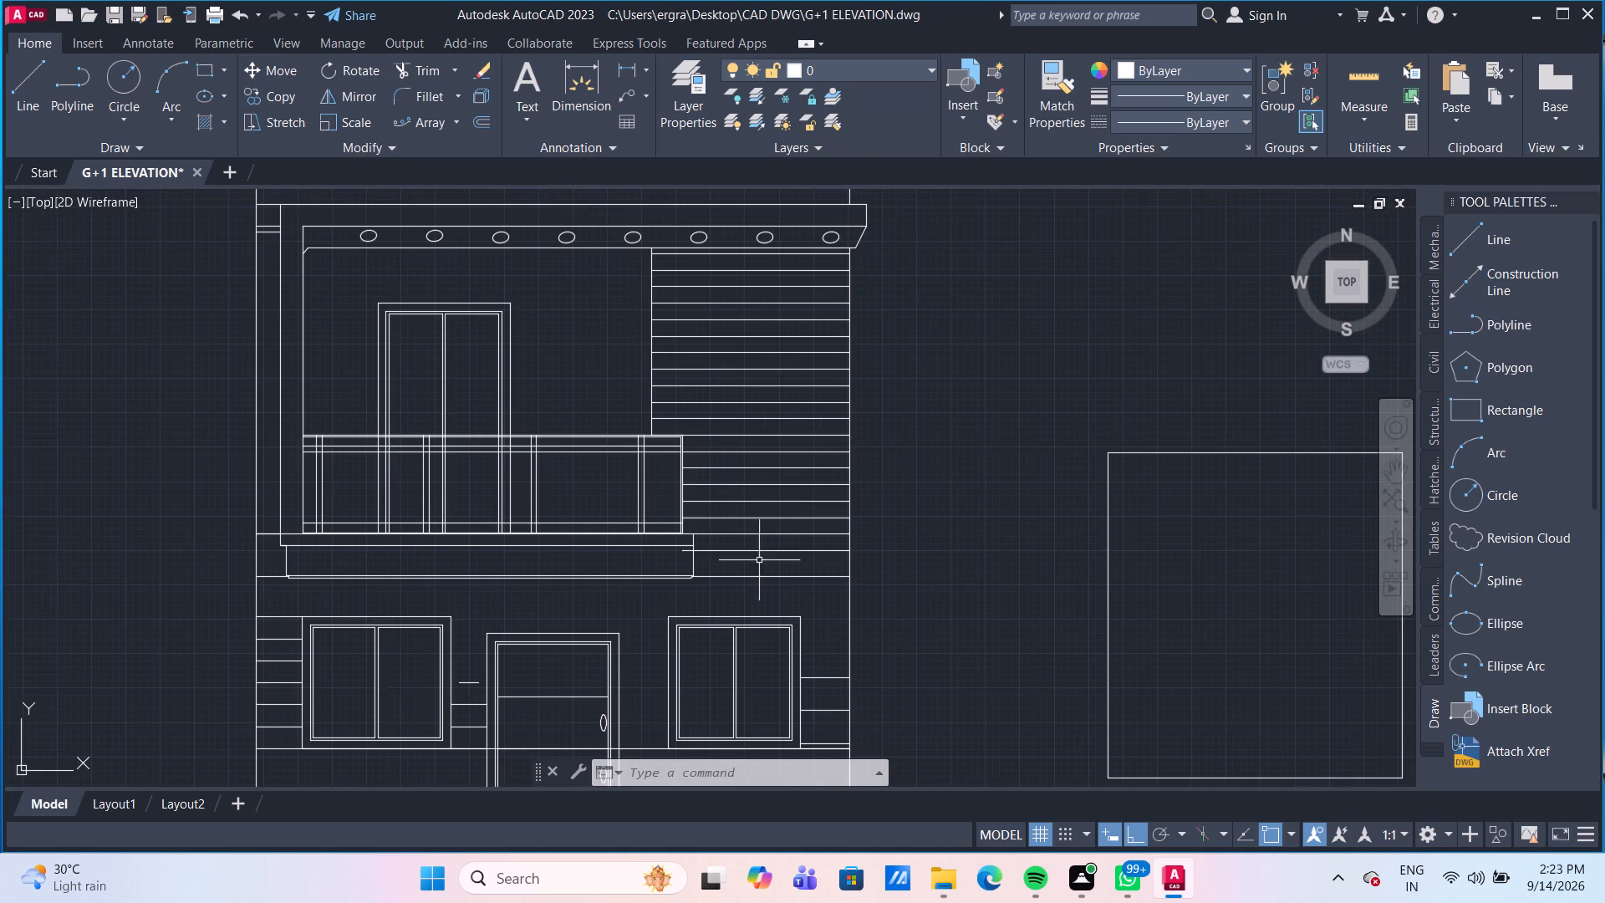
{"action": "scroll", "coordinate": [757, 558], "scroll_direction": "up", "scroll_amount": 2}
{"action": "left_click", "coordinate": [741, 543]}
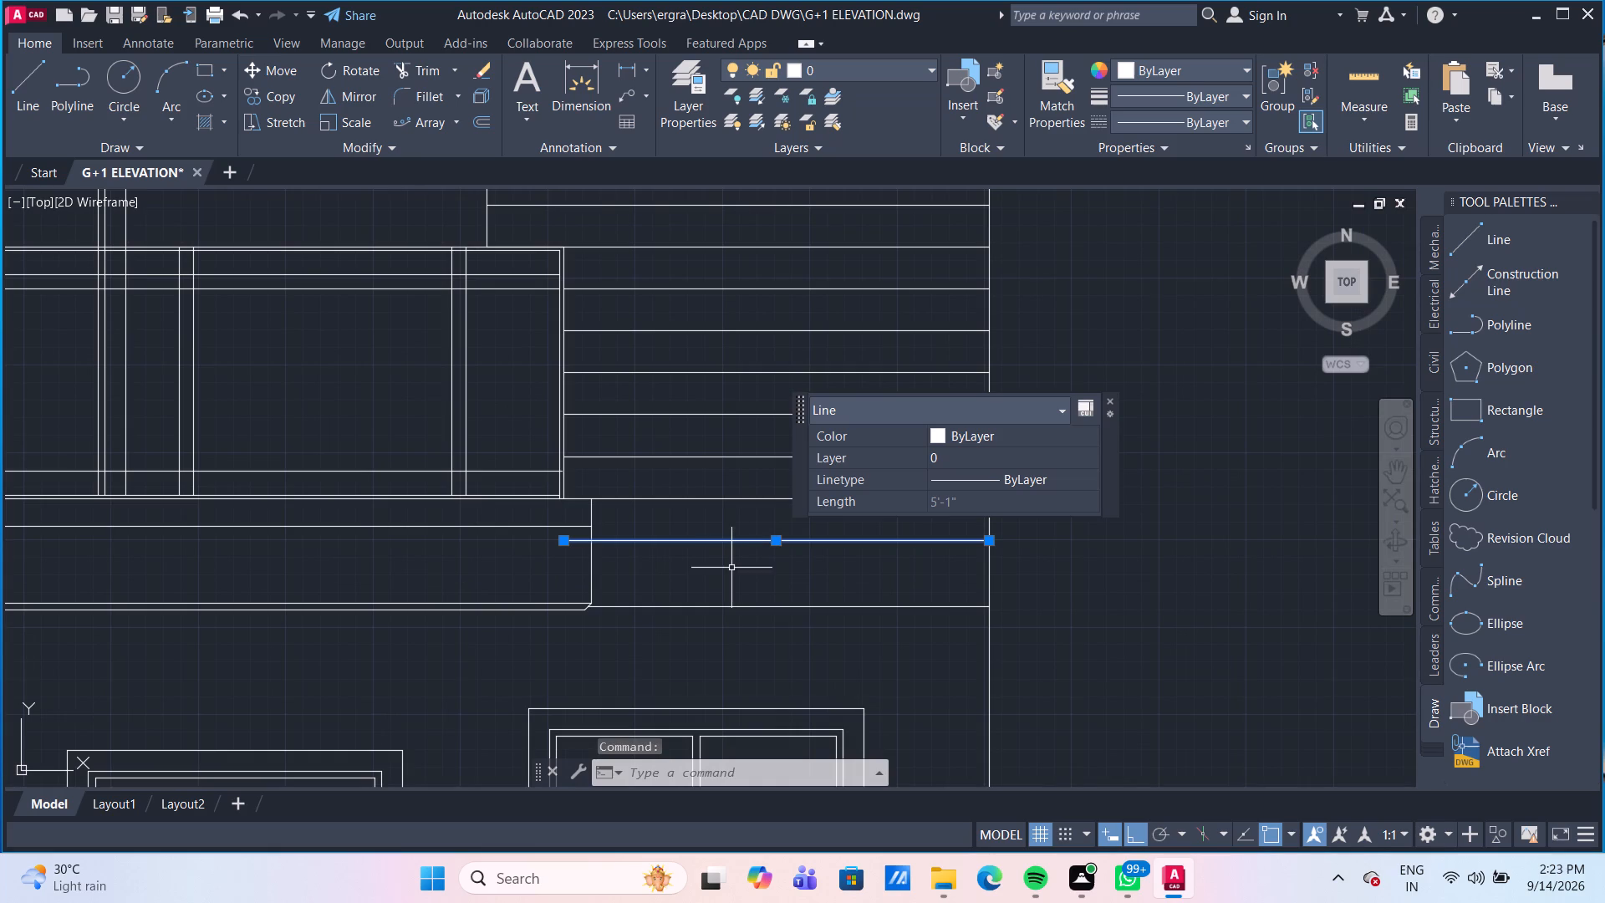
{"action": "key", "text": "m"}
{"action": "key", "text": "Return"}
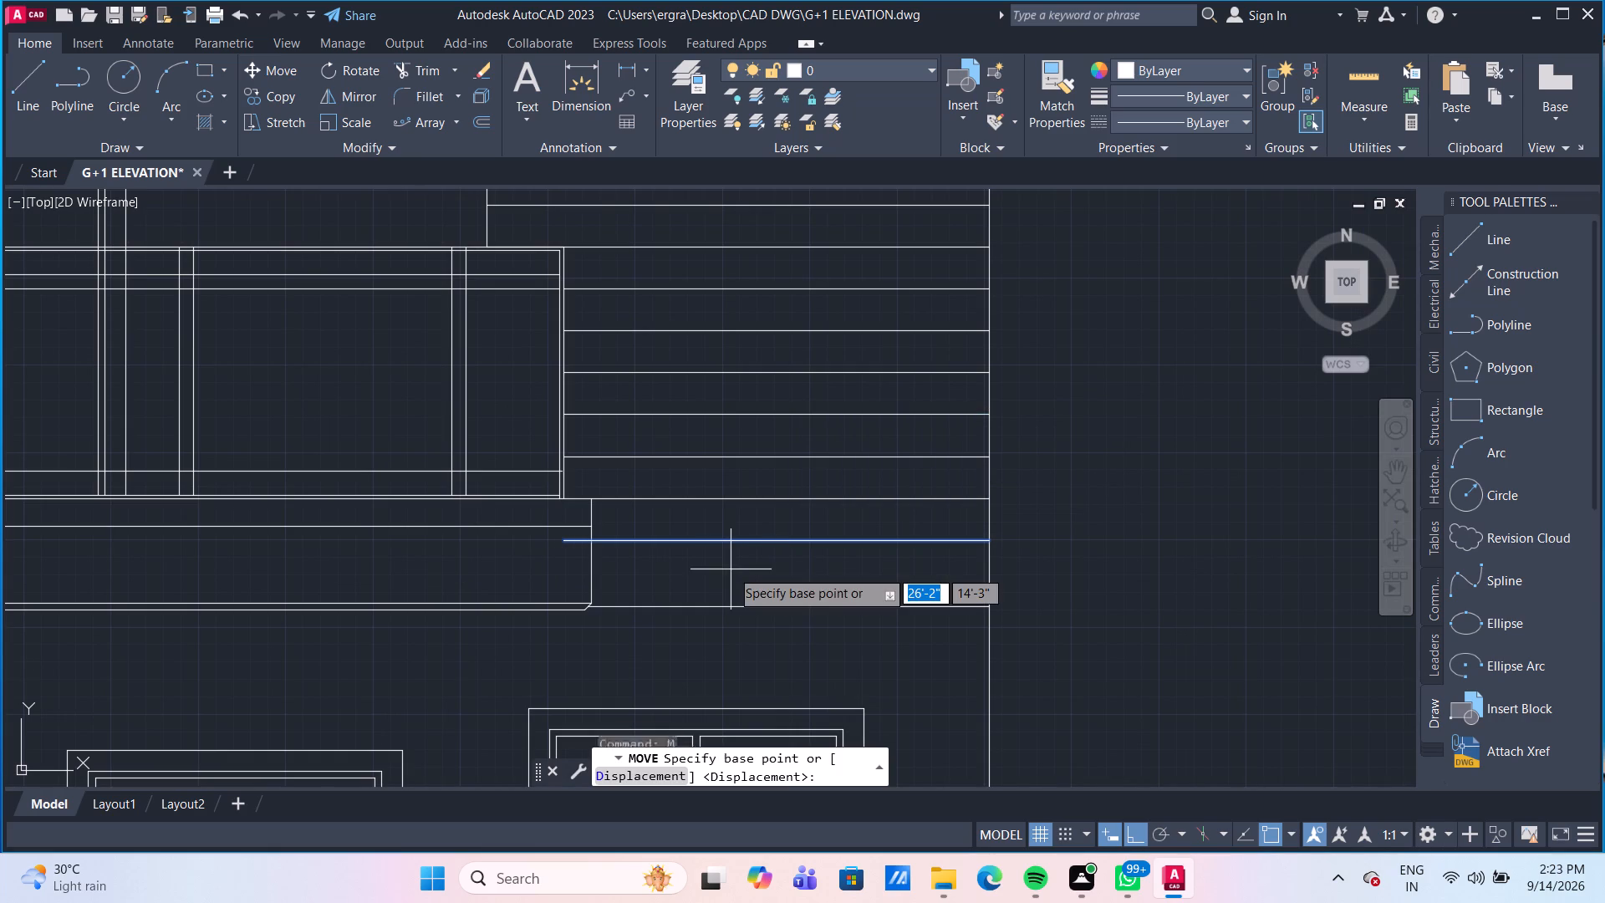
{"action": "left_click", "coordinate": [560, 543]}
{"action": "left_click", "coordinate": [594, 538]}
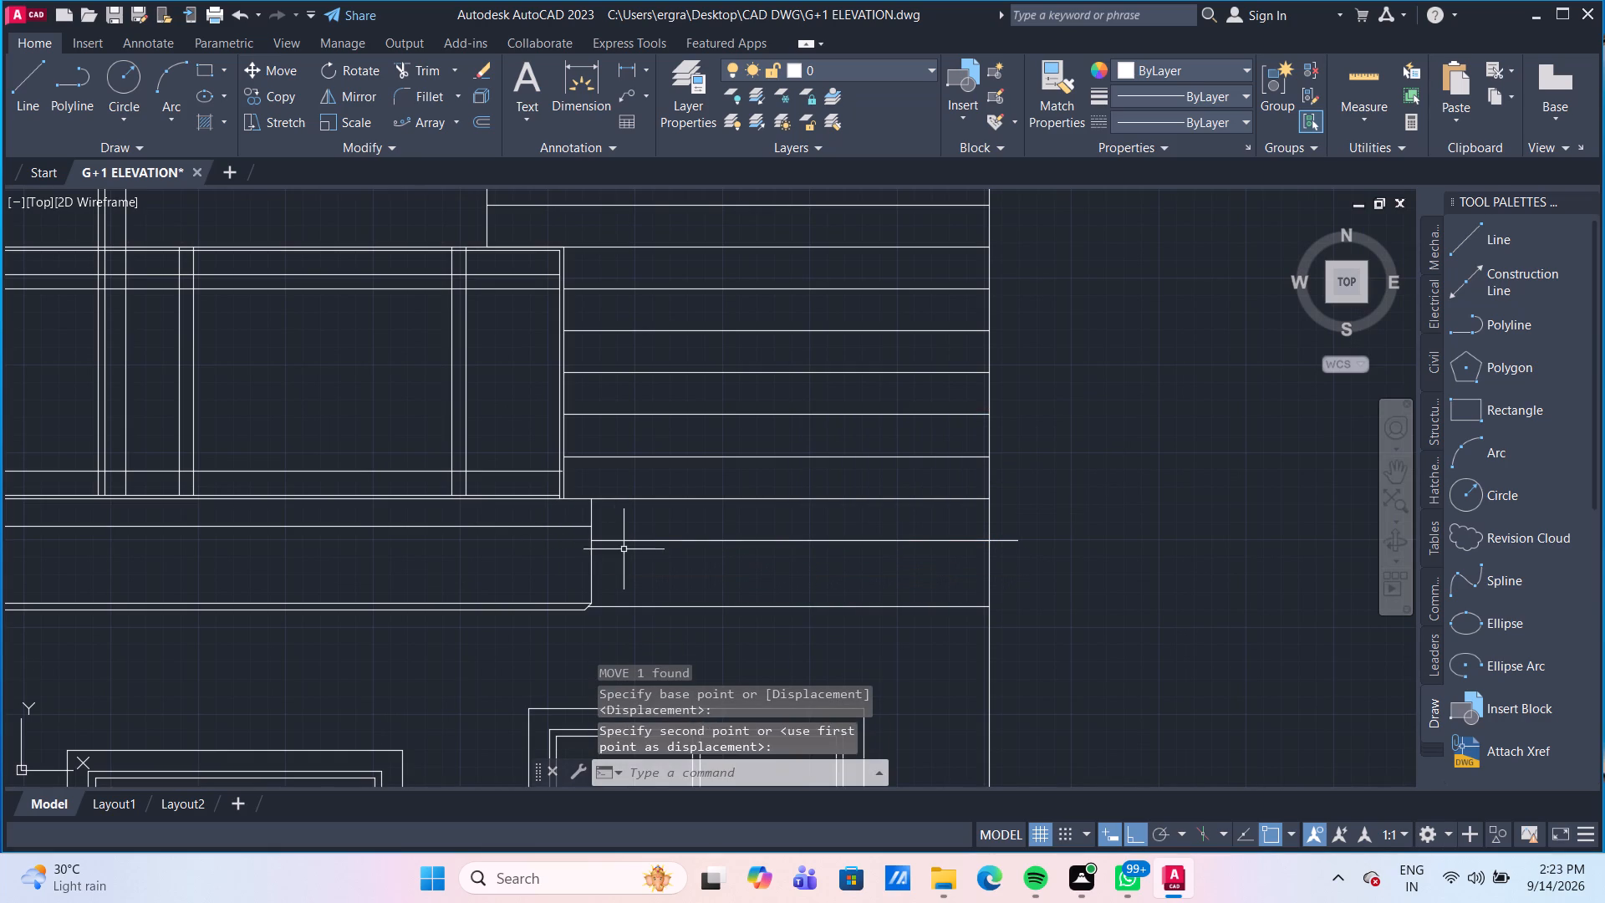
{"action": "key", "text": "Escape"}
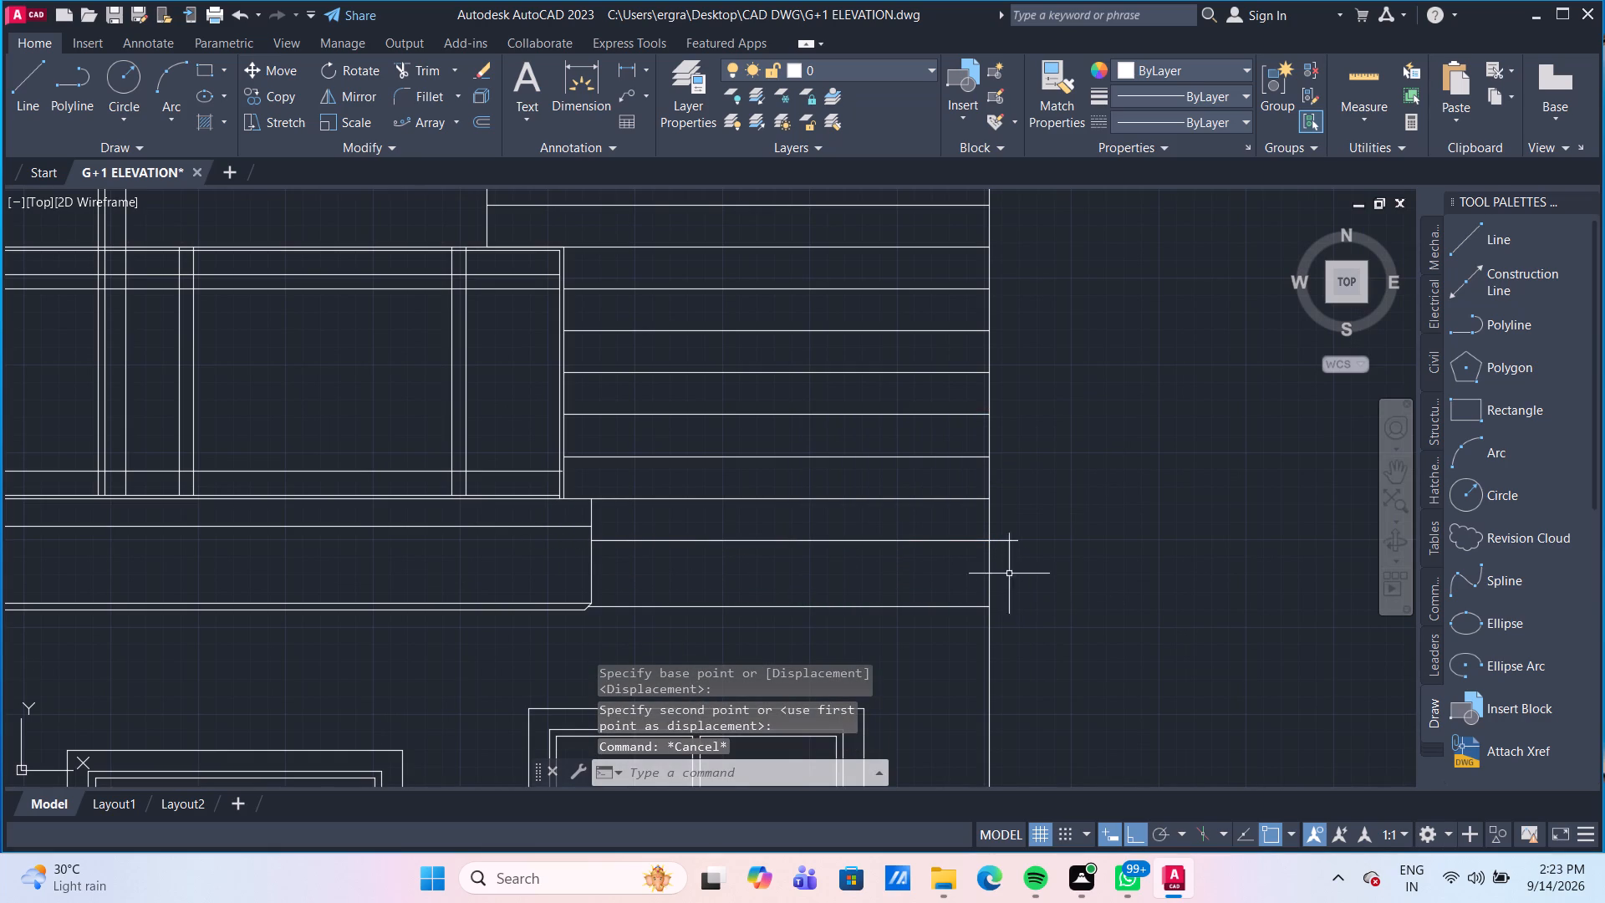
Close the band beside the balcony slab with a vertical line at its projecting end and a bottom line back to the wall's right edge.
{"action": "left_click", "coordinate": [38, 89]}
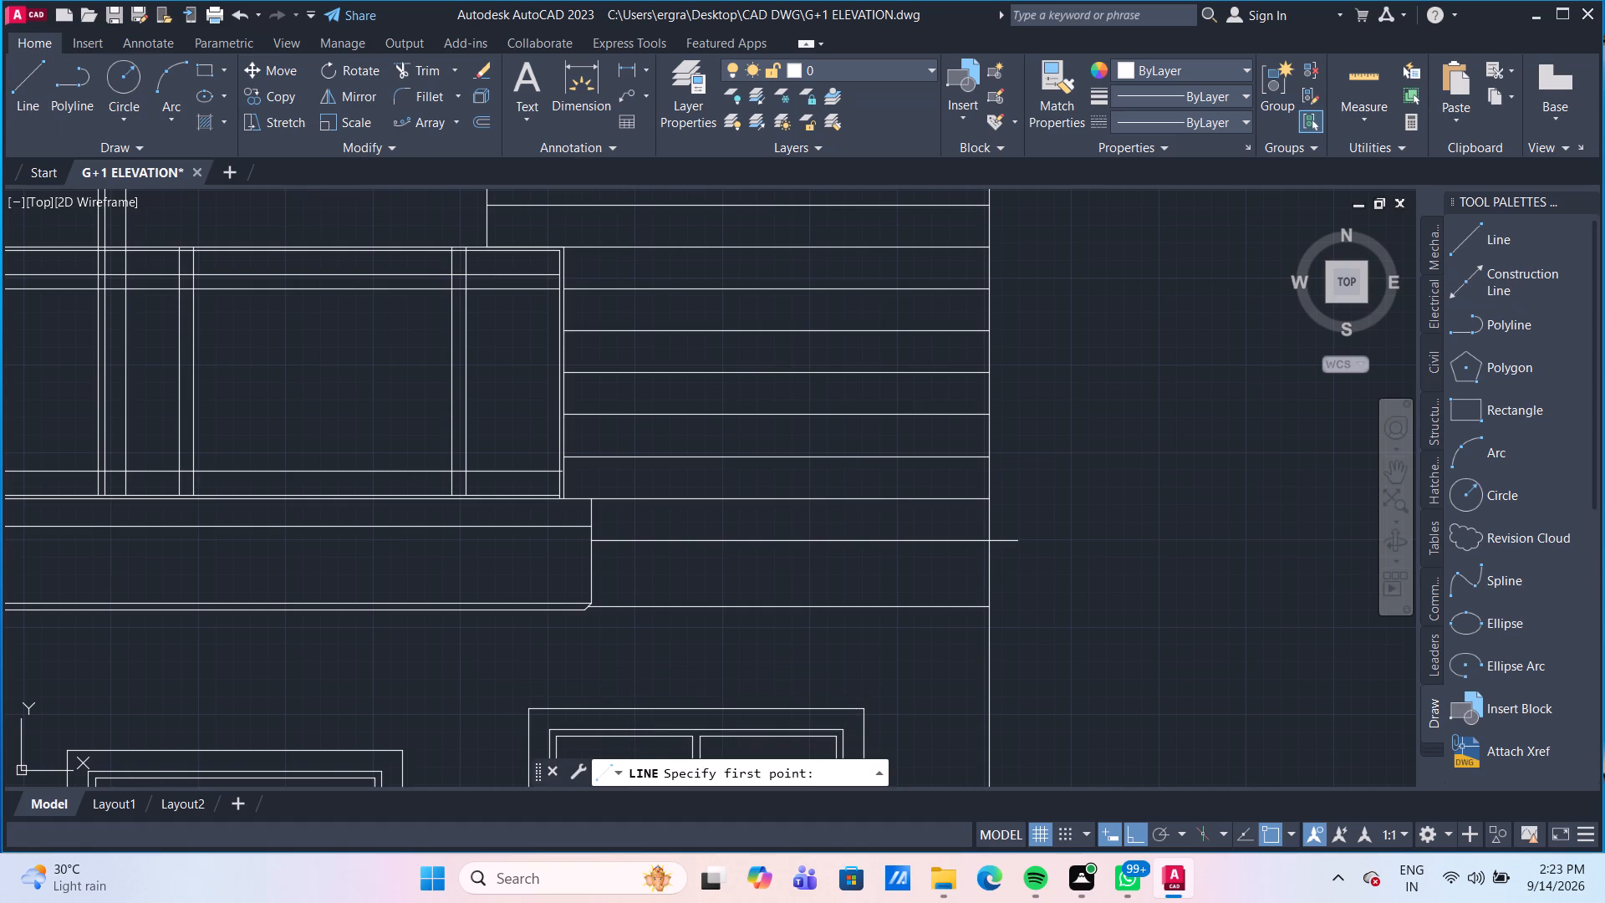
{"action": "left_click", "coordinate": [1016, 539]}
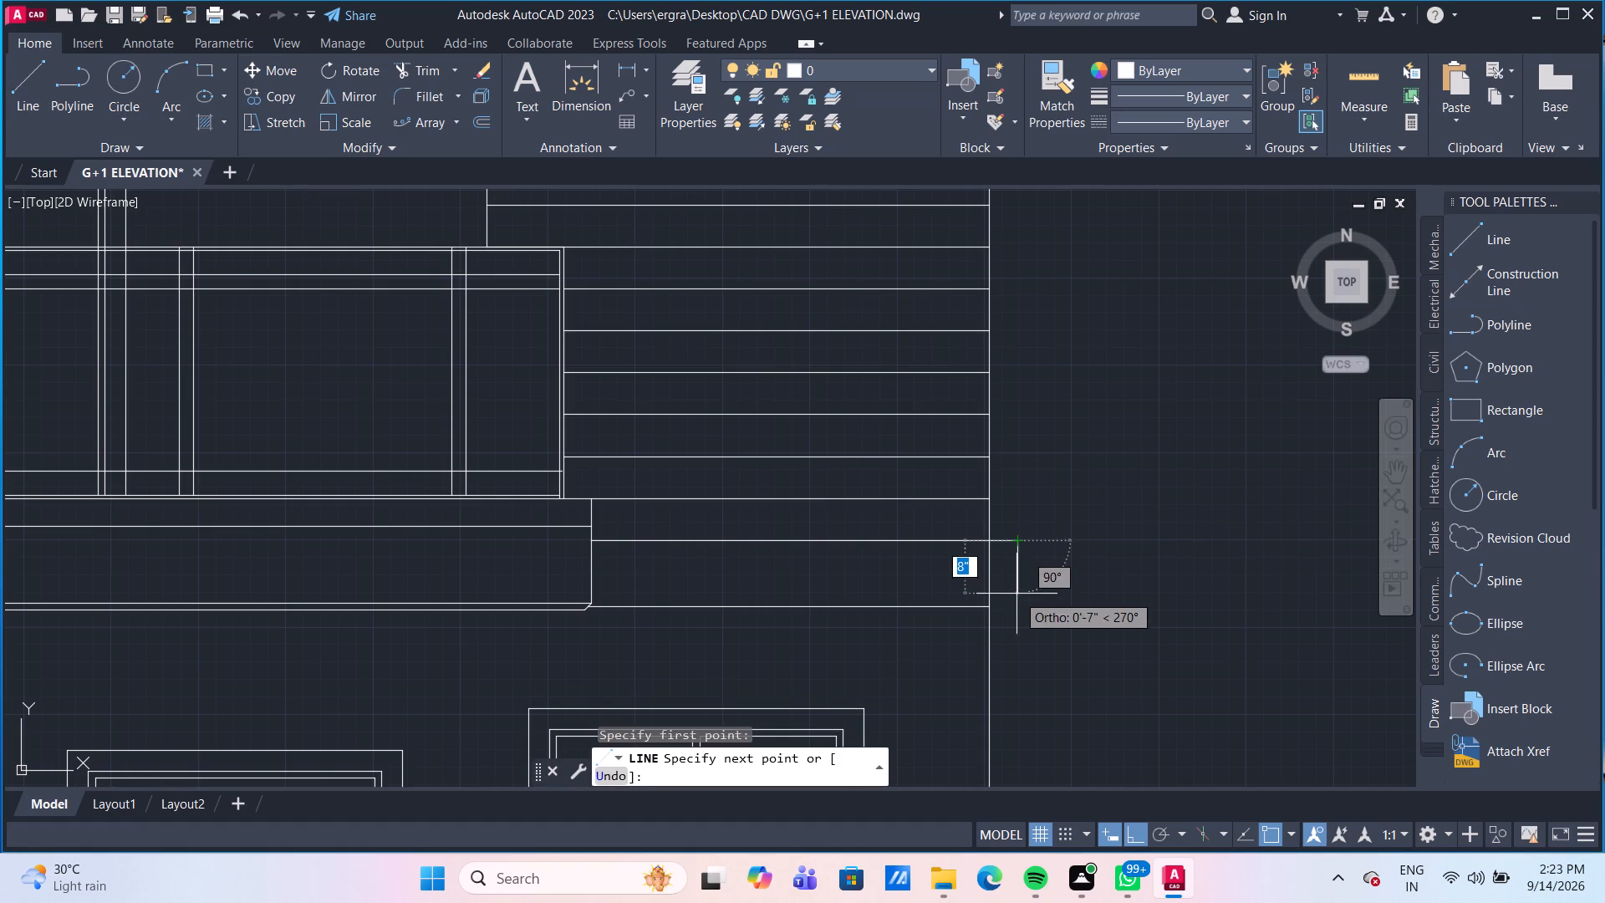
{"action": "left_click", "coordinate": [1022, 605]}
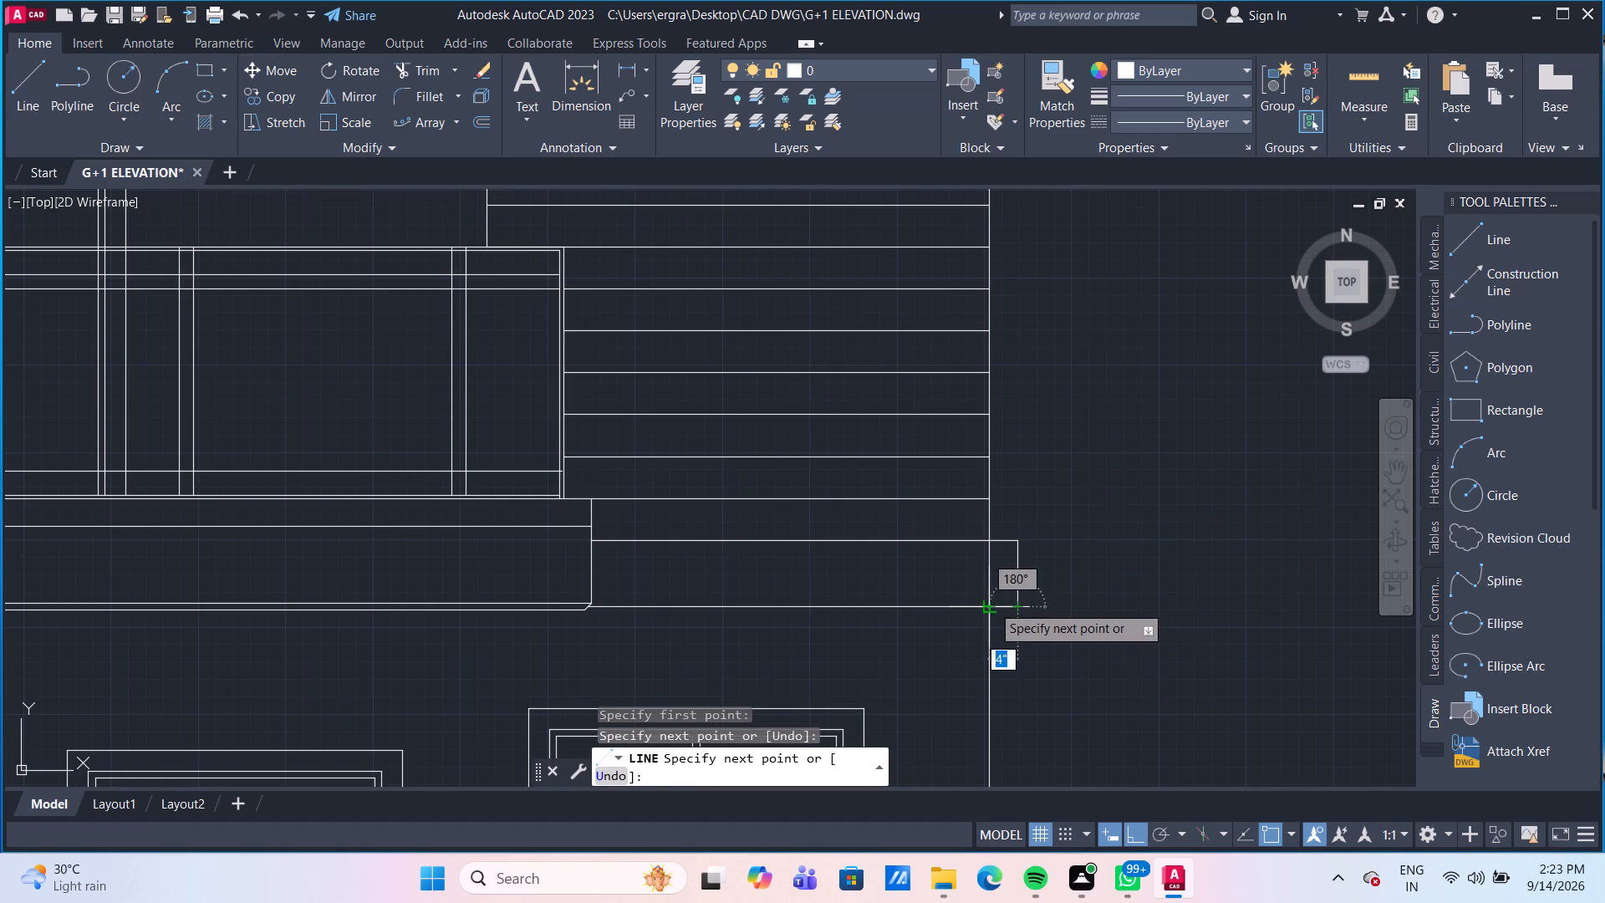
{"action": "left_click", "coordinate": [991, 605]}
{"action": "key", "text": "Escape"}
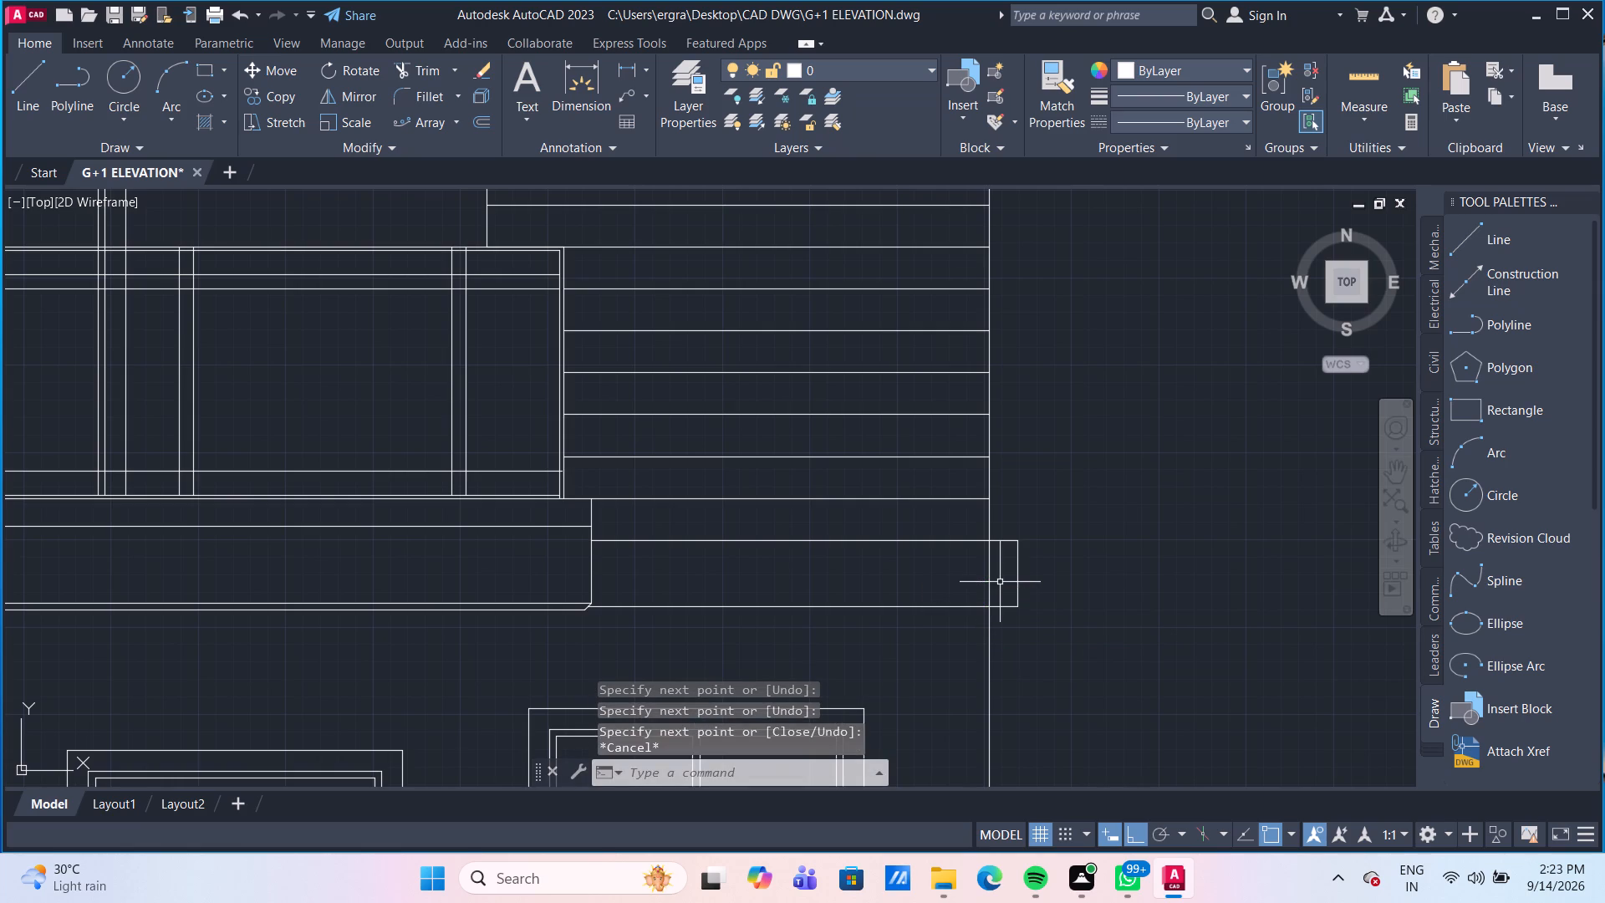
Trim the building's right wall line between the upper and lower lines of the projecting band.
{"action": "type", "text": "TR"}
{"action": "key", "text": "Return"}
{"action": "left_click", "coordinate": [987, 579]}
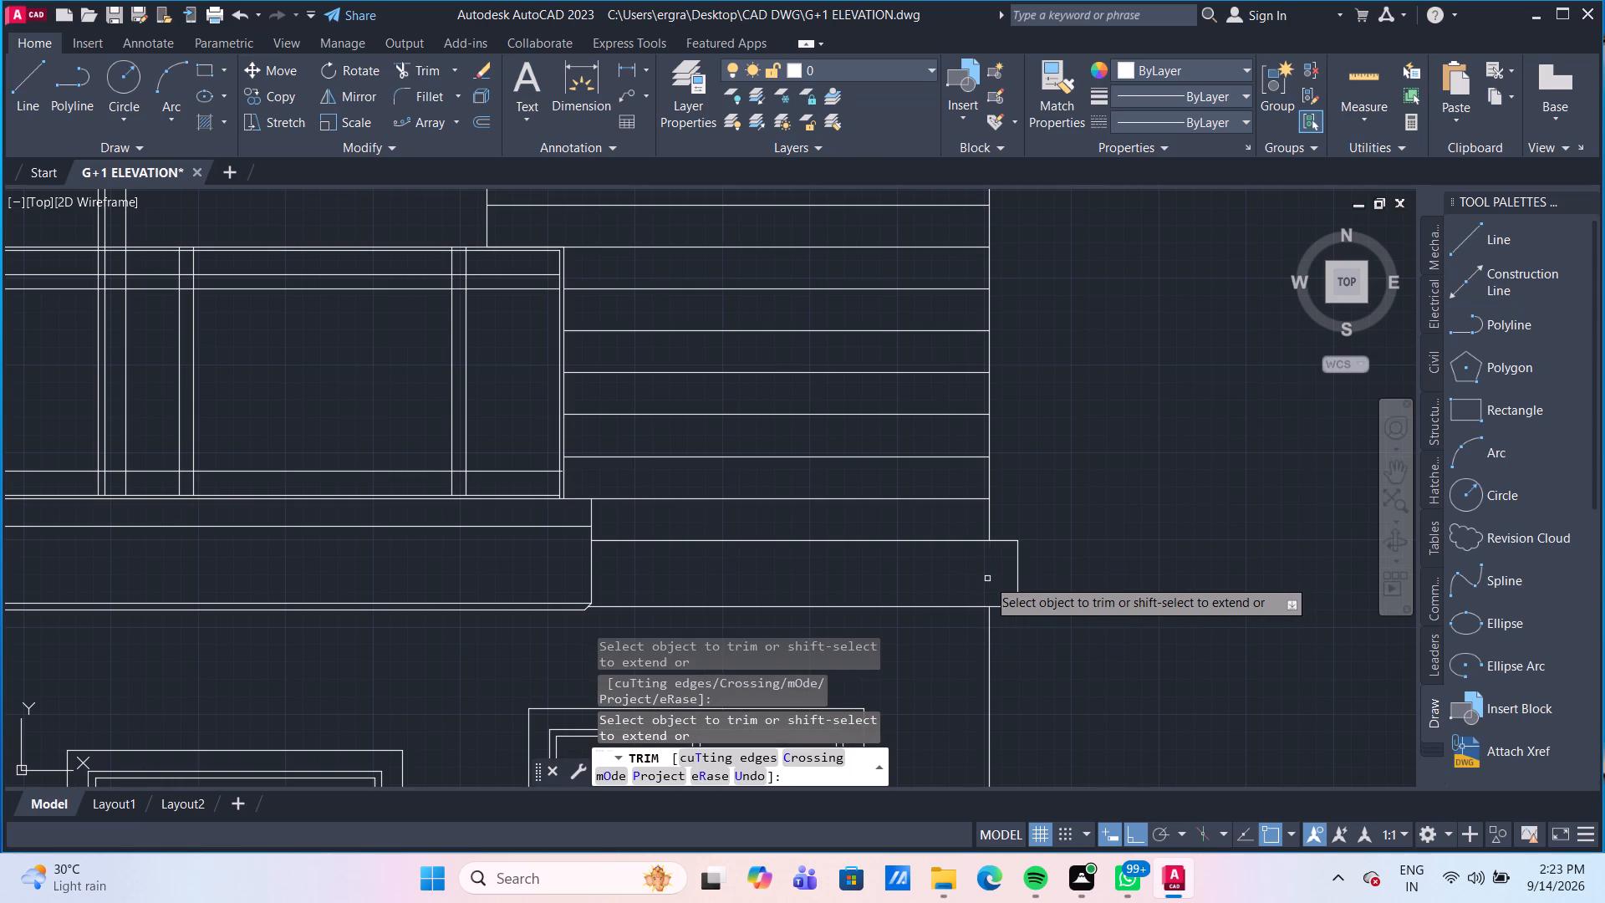
{"action": "scroll", "coordinate": [1163, 529], "scroll_direction": "down", "scroll_amount": 2}
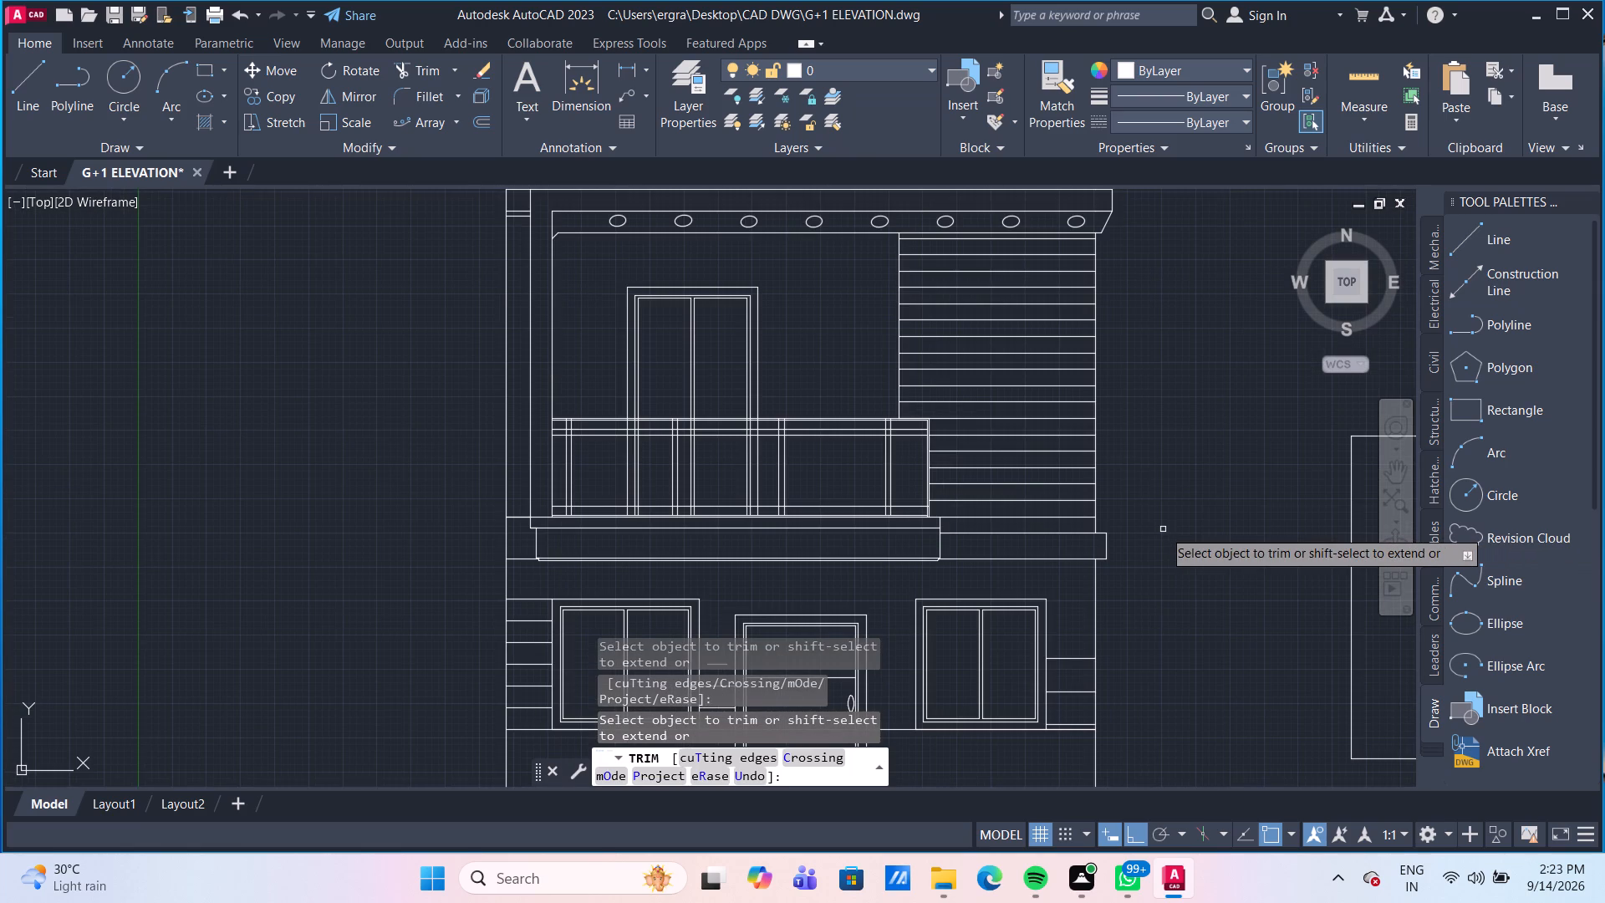
{"action": "key", "text": "Escape"}
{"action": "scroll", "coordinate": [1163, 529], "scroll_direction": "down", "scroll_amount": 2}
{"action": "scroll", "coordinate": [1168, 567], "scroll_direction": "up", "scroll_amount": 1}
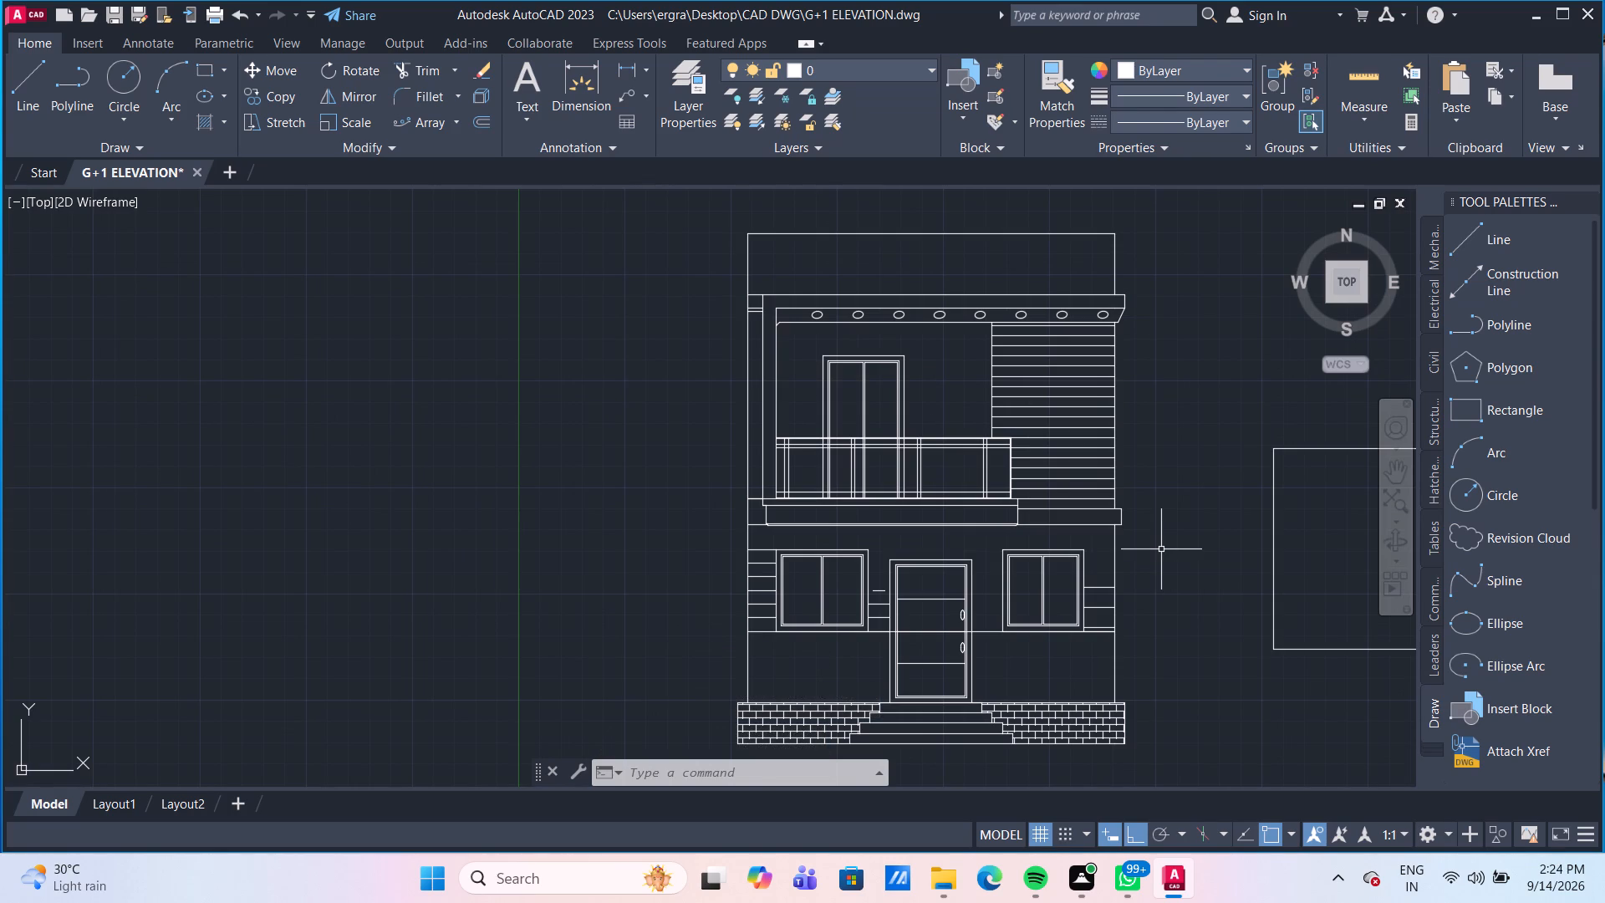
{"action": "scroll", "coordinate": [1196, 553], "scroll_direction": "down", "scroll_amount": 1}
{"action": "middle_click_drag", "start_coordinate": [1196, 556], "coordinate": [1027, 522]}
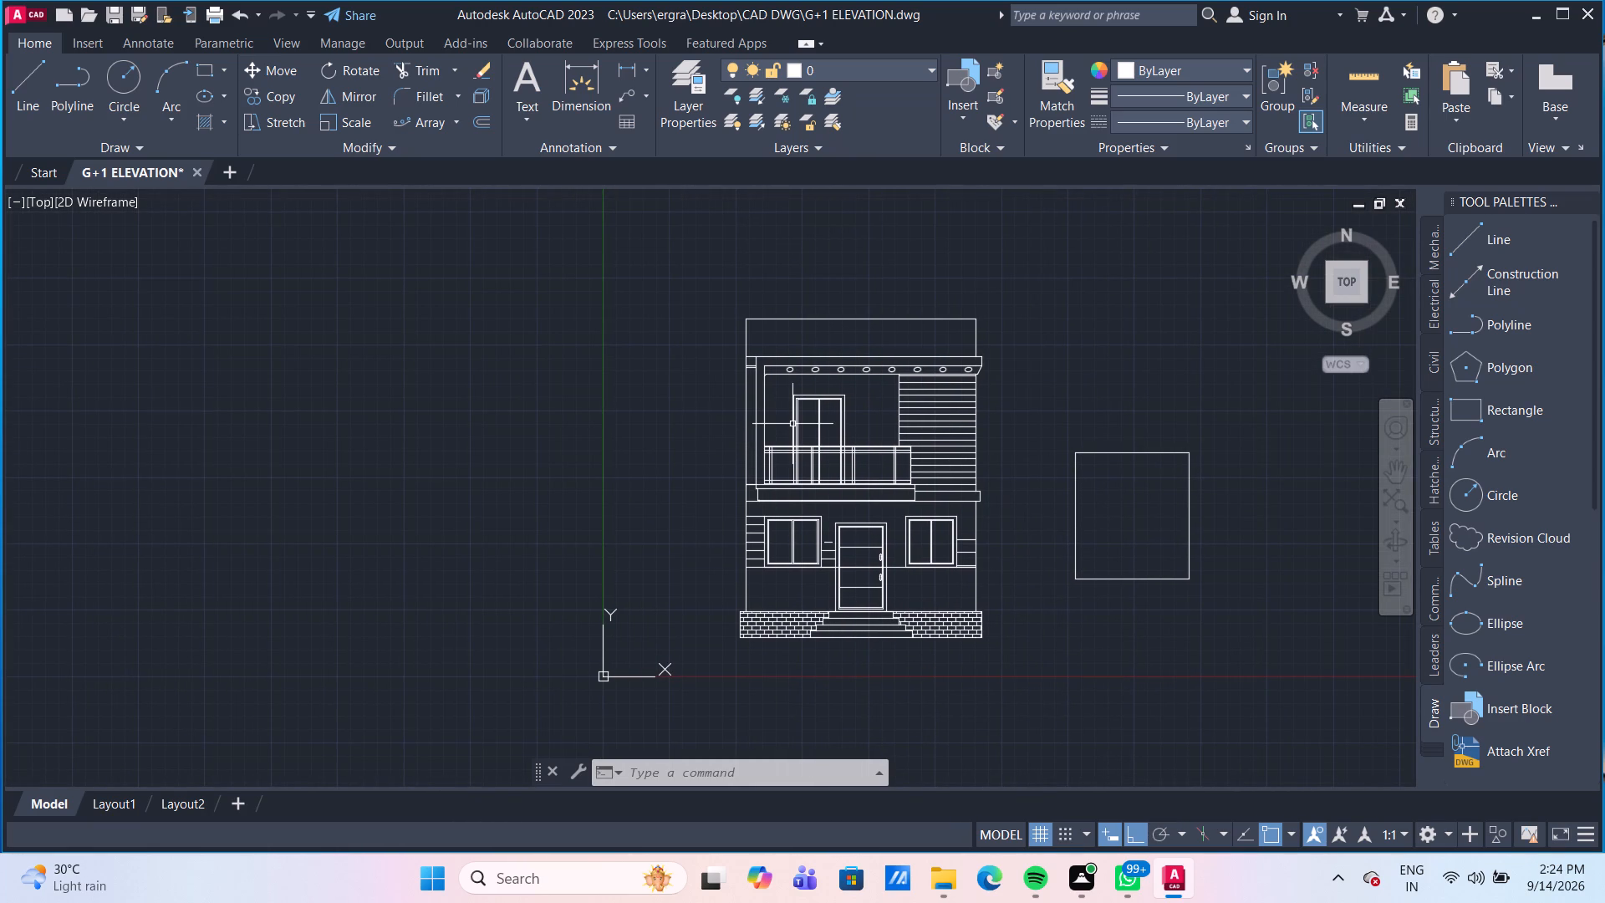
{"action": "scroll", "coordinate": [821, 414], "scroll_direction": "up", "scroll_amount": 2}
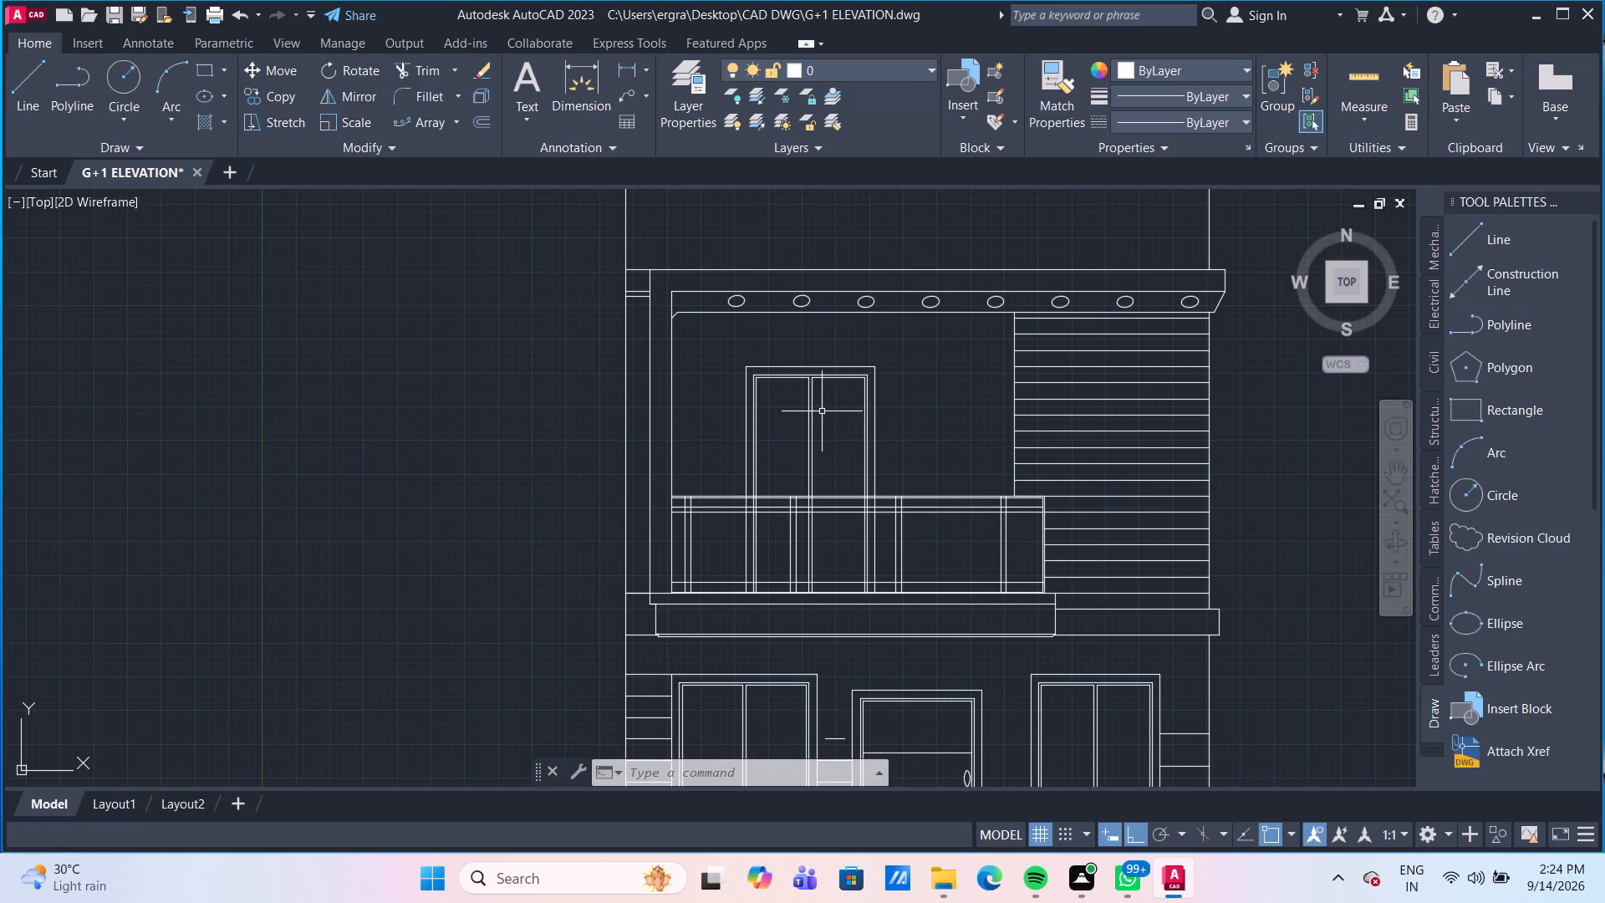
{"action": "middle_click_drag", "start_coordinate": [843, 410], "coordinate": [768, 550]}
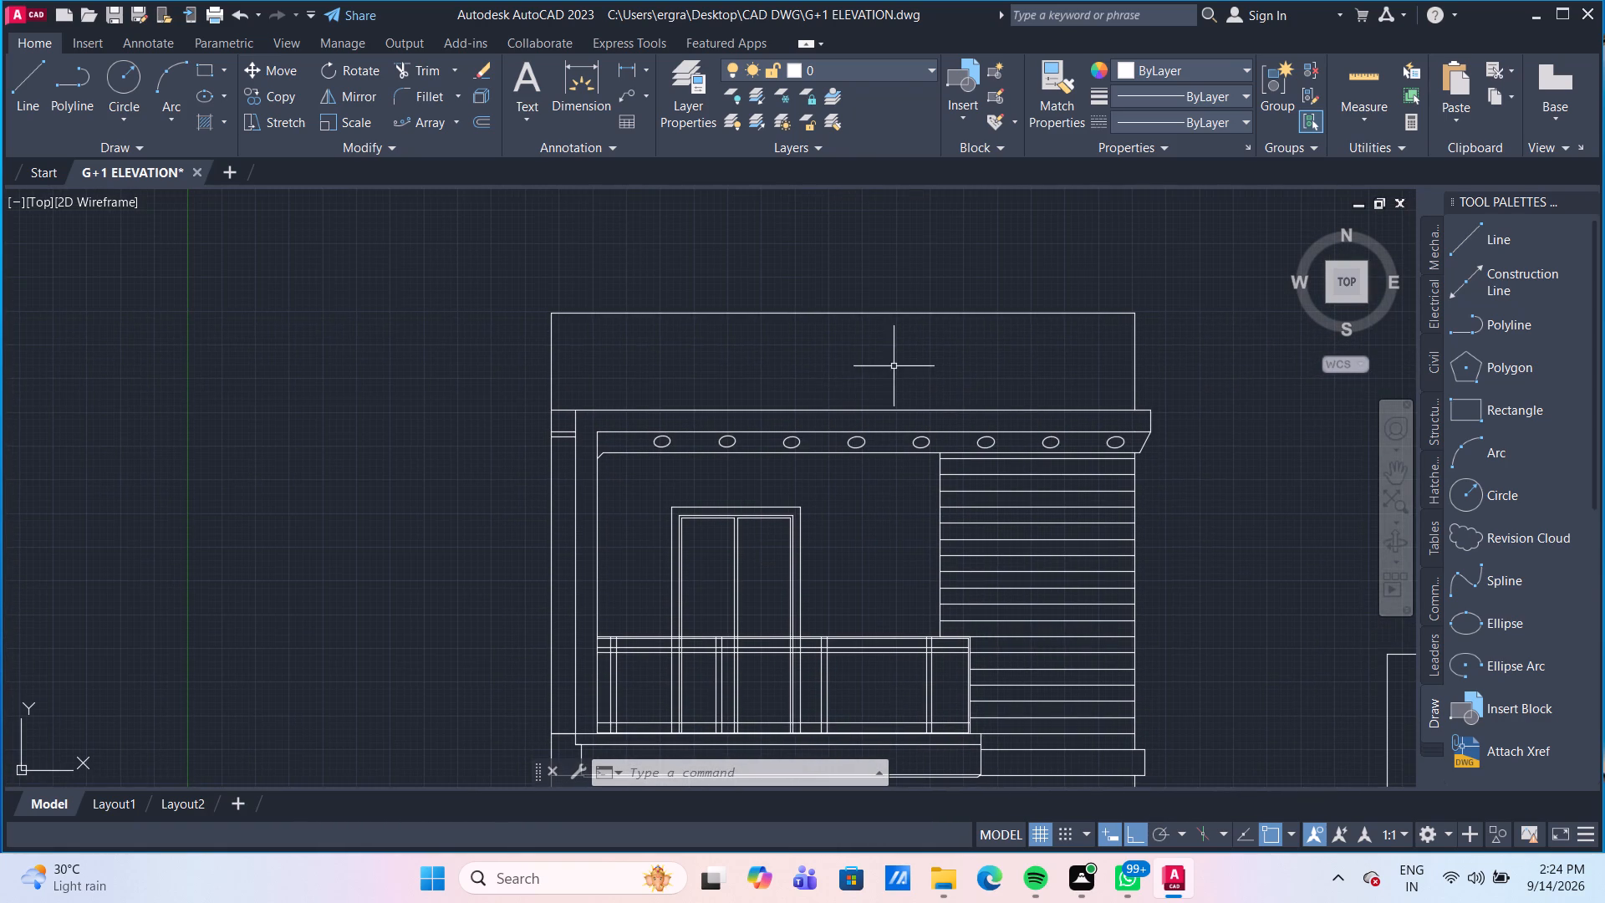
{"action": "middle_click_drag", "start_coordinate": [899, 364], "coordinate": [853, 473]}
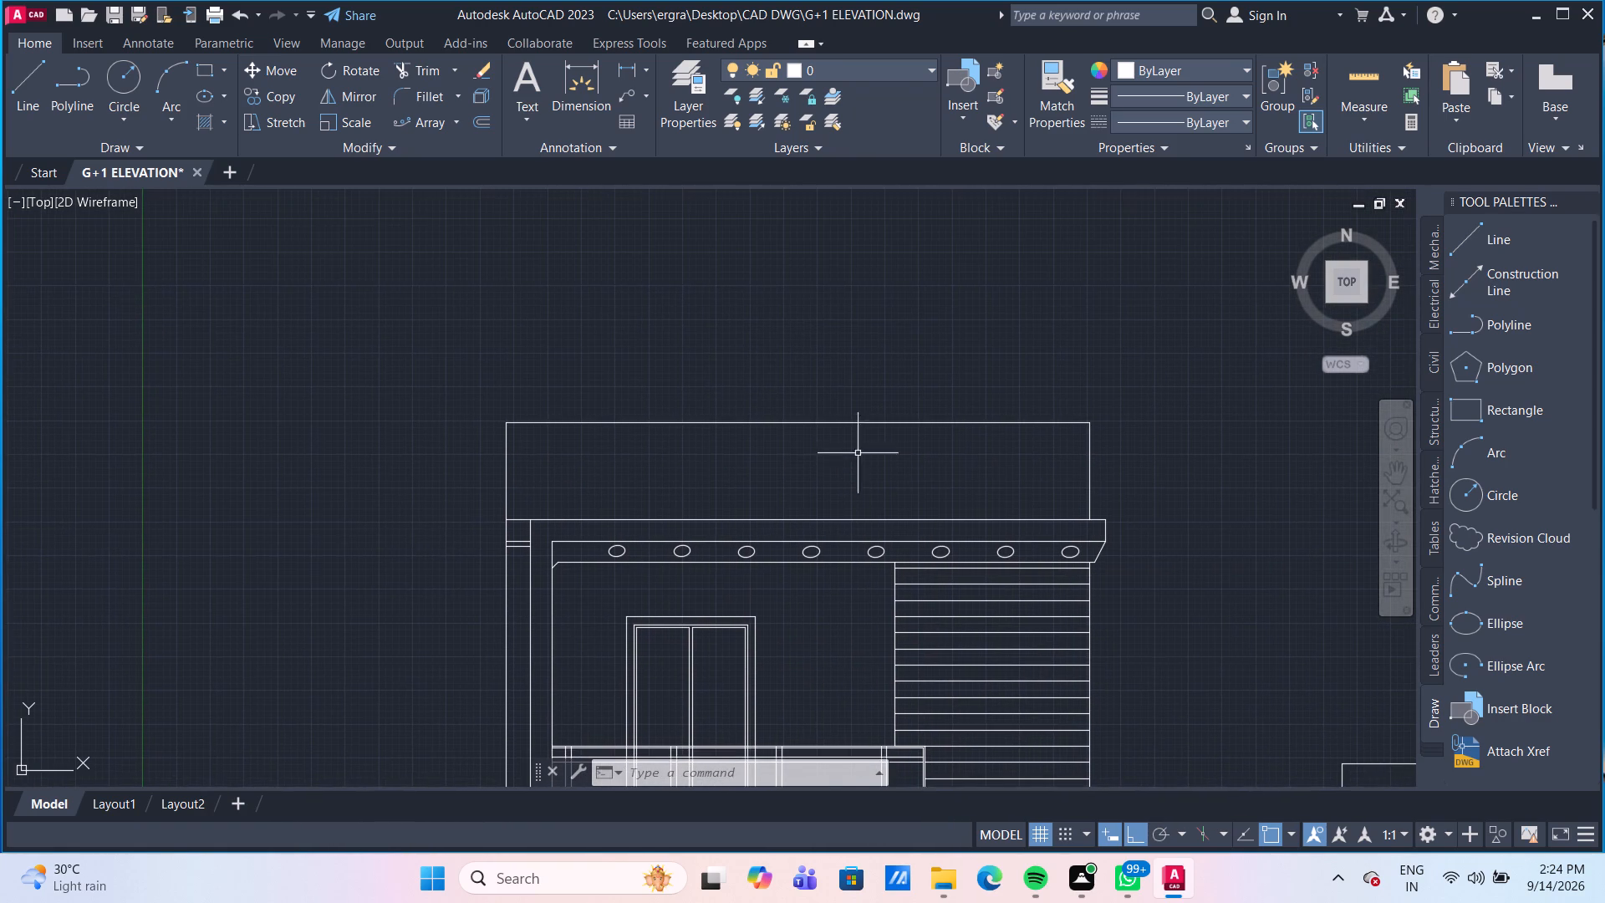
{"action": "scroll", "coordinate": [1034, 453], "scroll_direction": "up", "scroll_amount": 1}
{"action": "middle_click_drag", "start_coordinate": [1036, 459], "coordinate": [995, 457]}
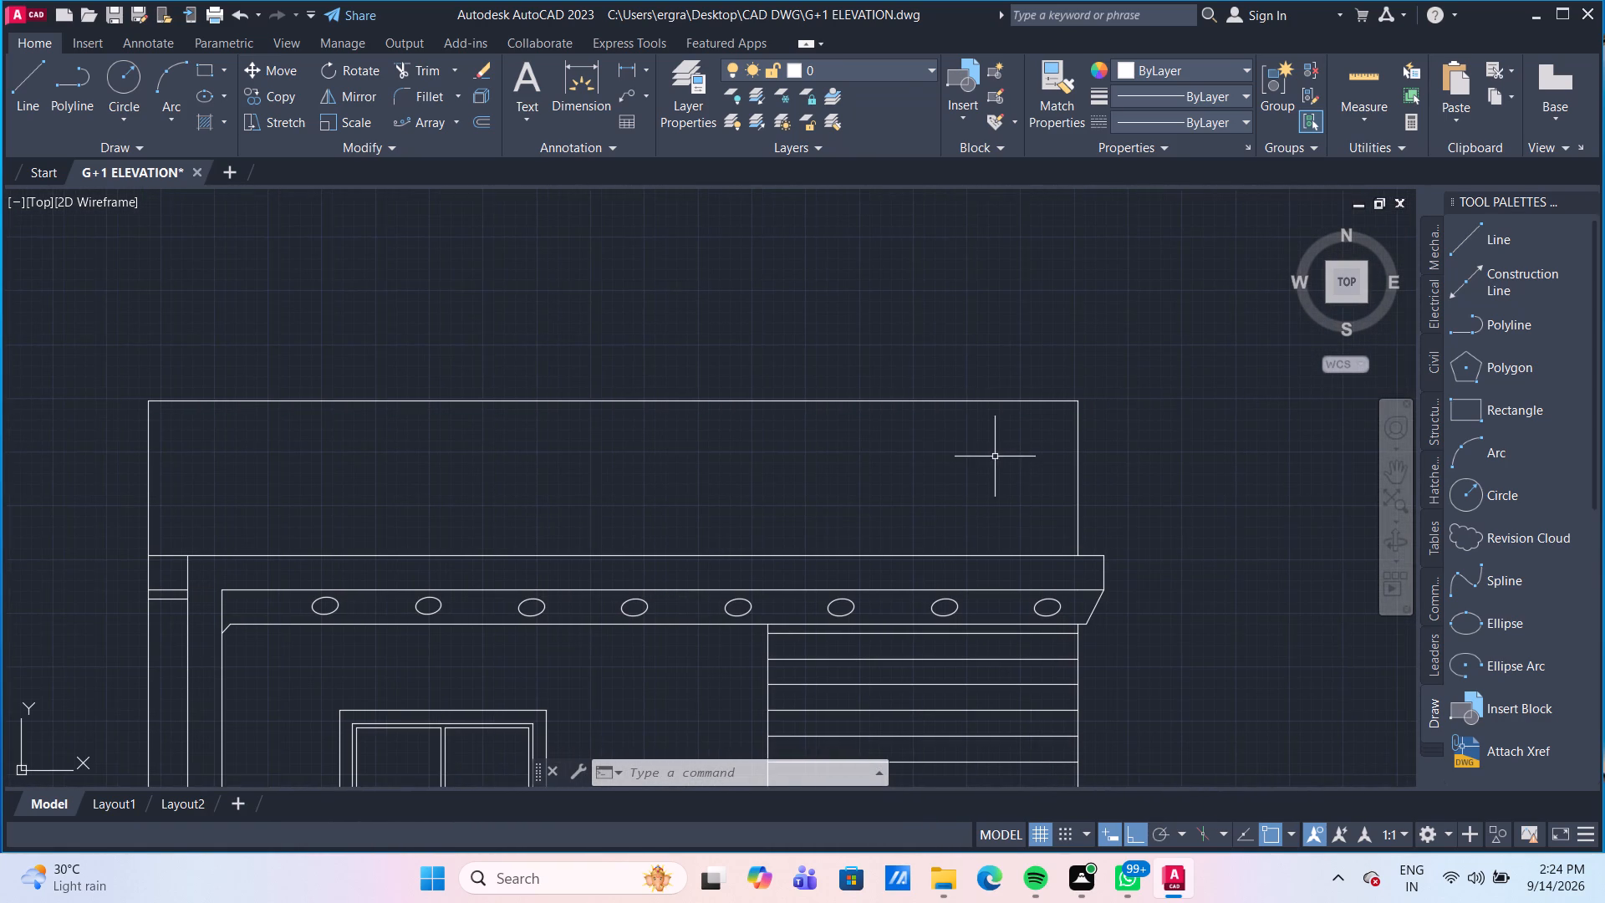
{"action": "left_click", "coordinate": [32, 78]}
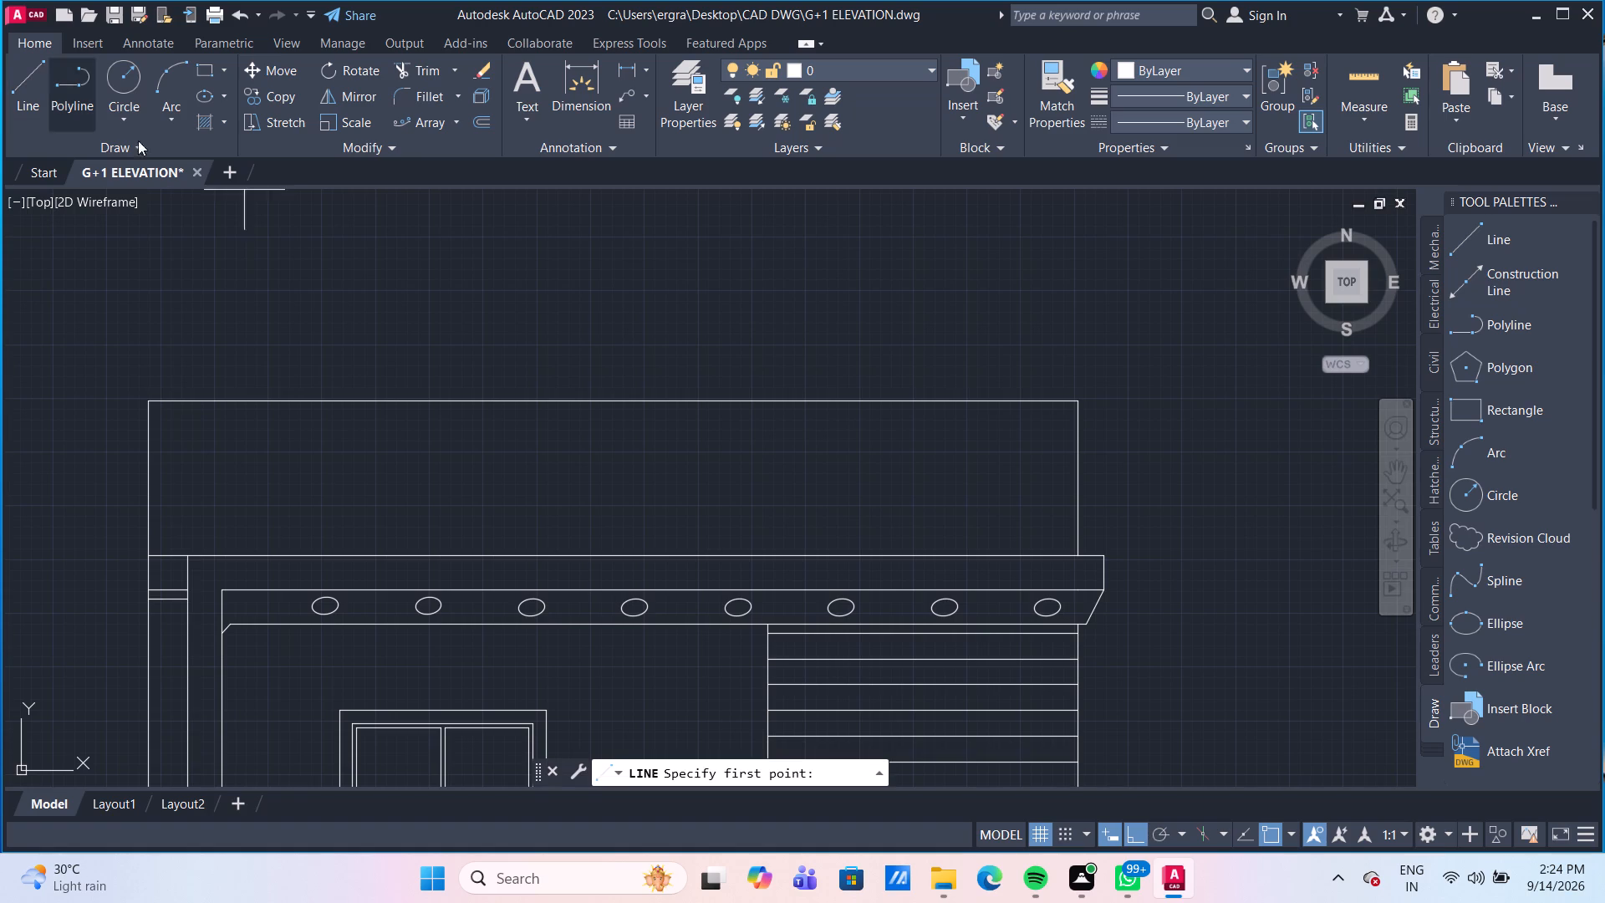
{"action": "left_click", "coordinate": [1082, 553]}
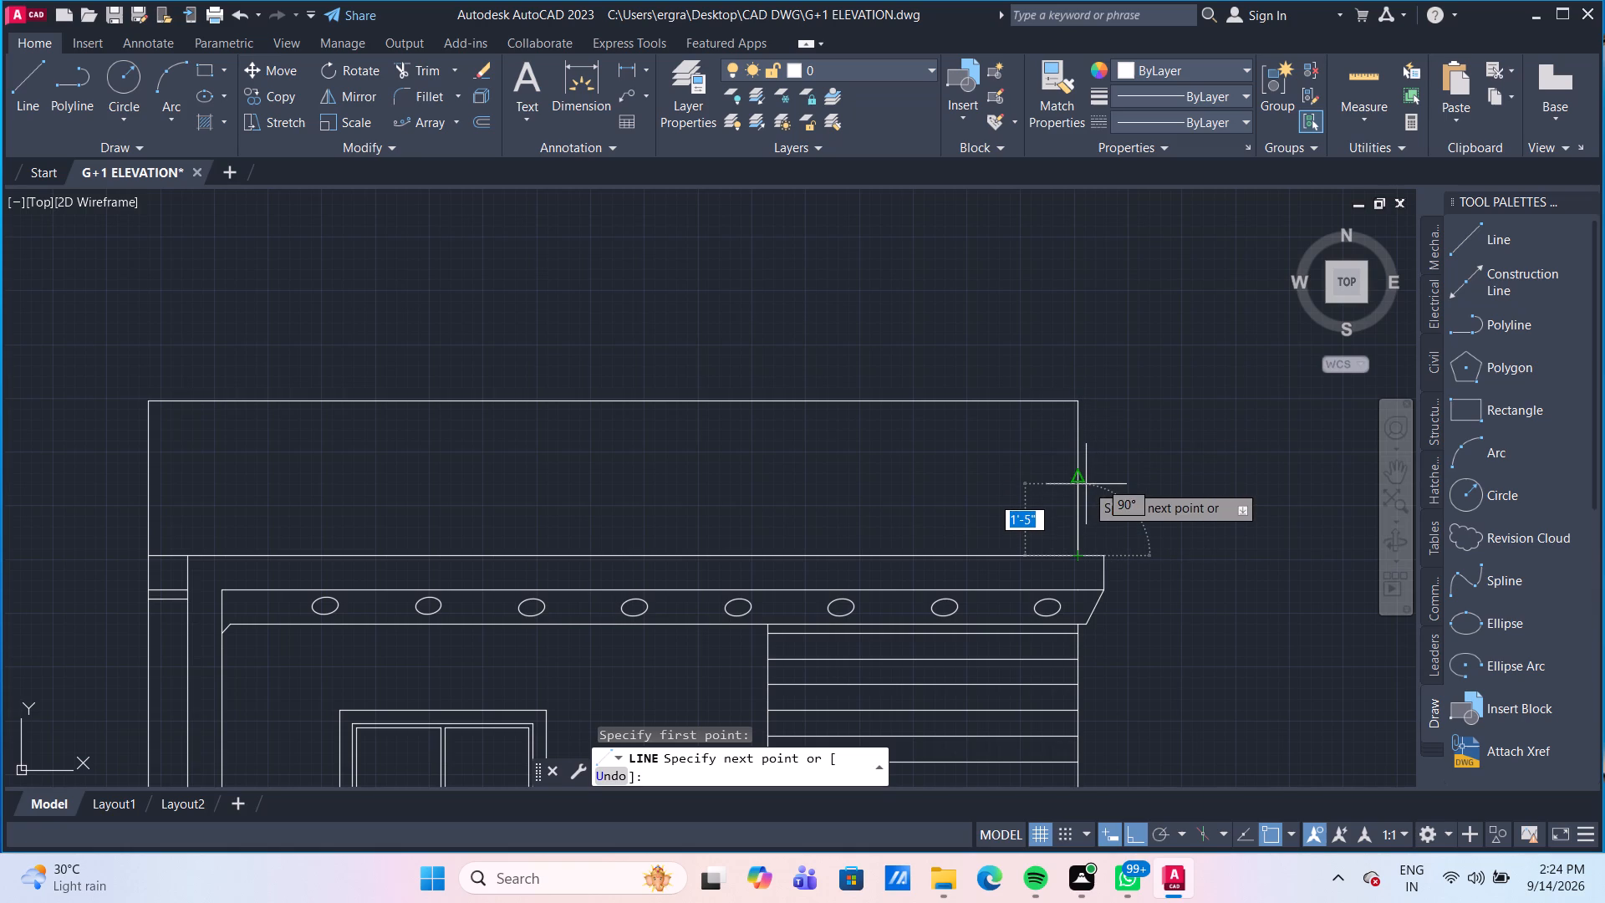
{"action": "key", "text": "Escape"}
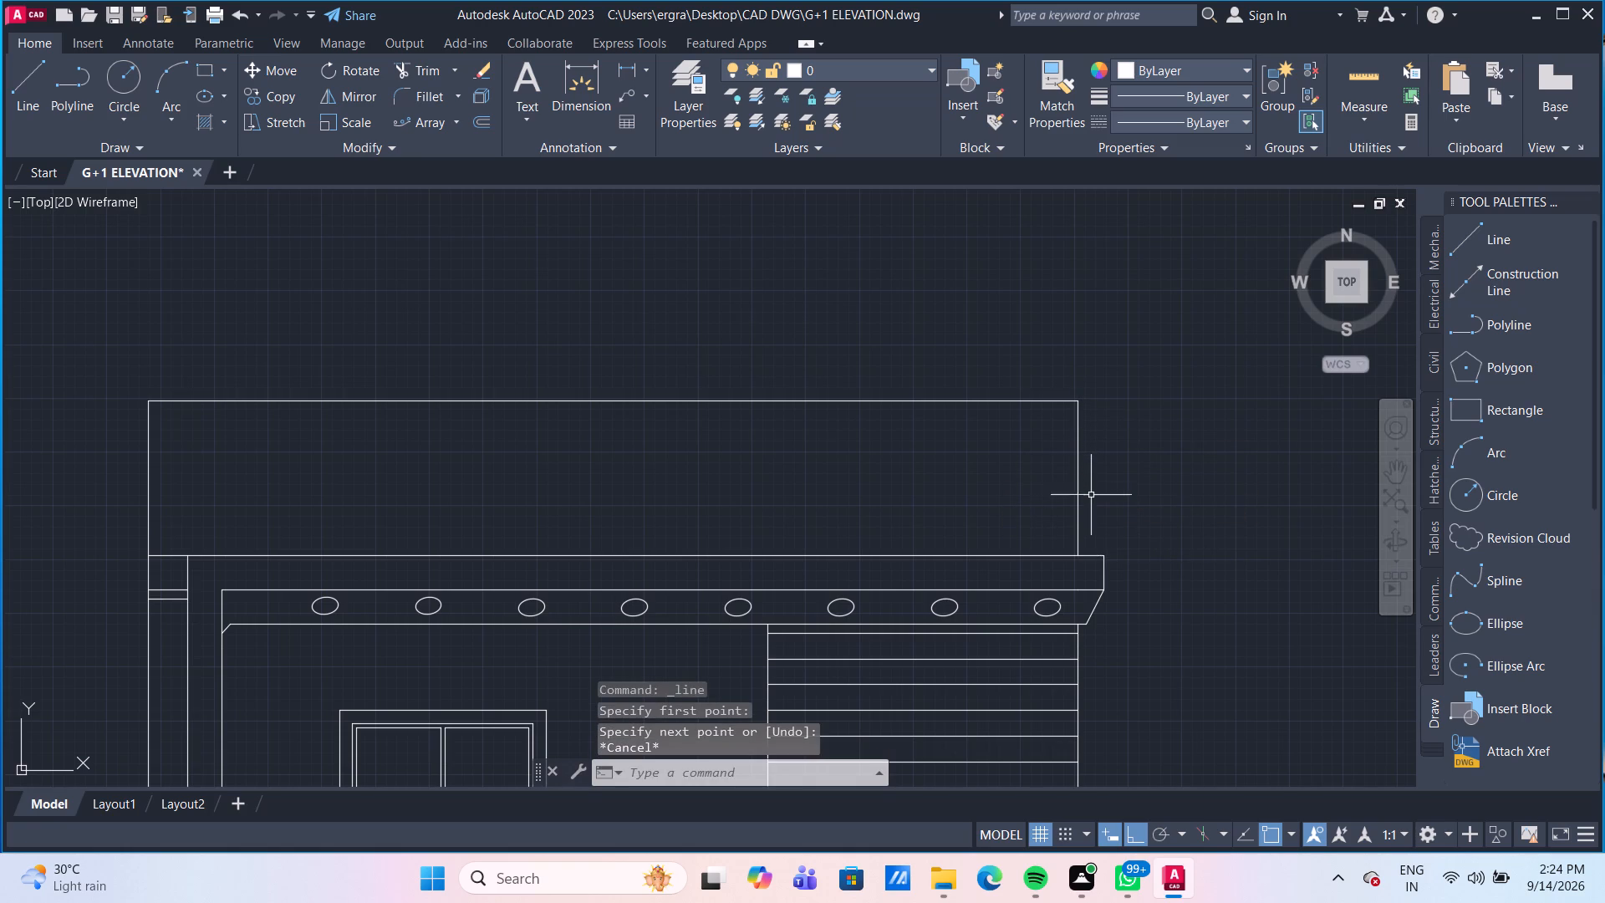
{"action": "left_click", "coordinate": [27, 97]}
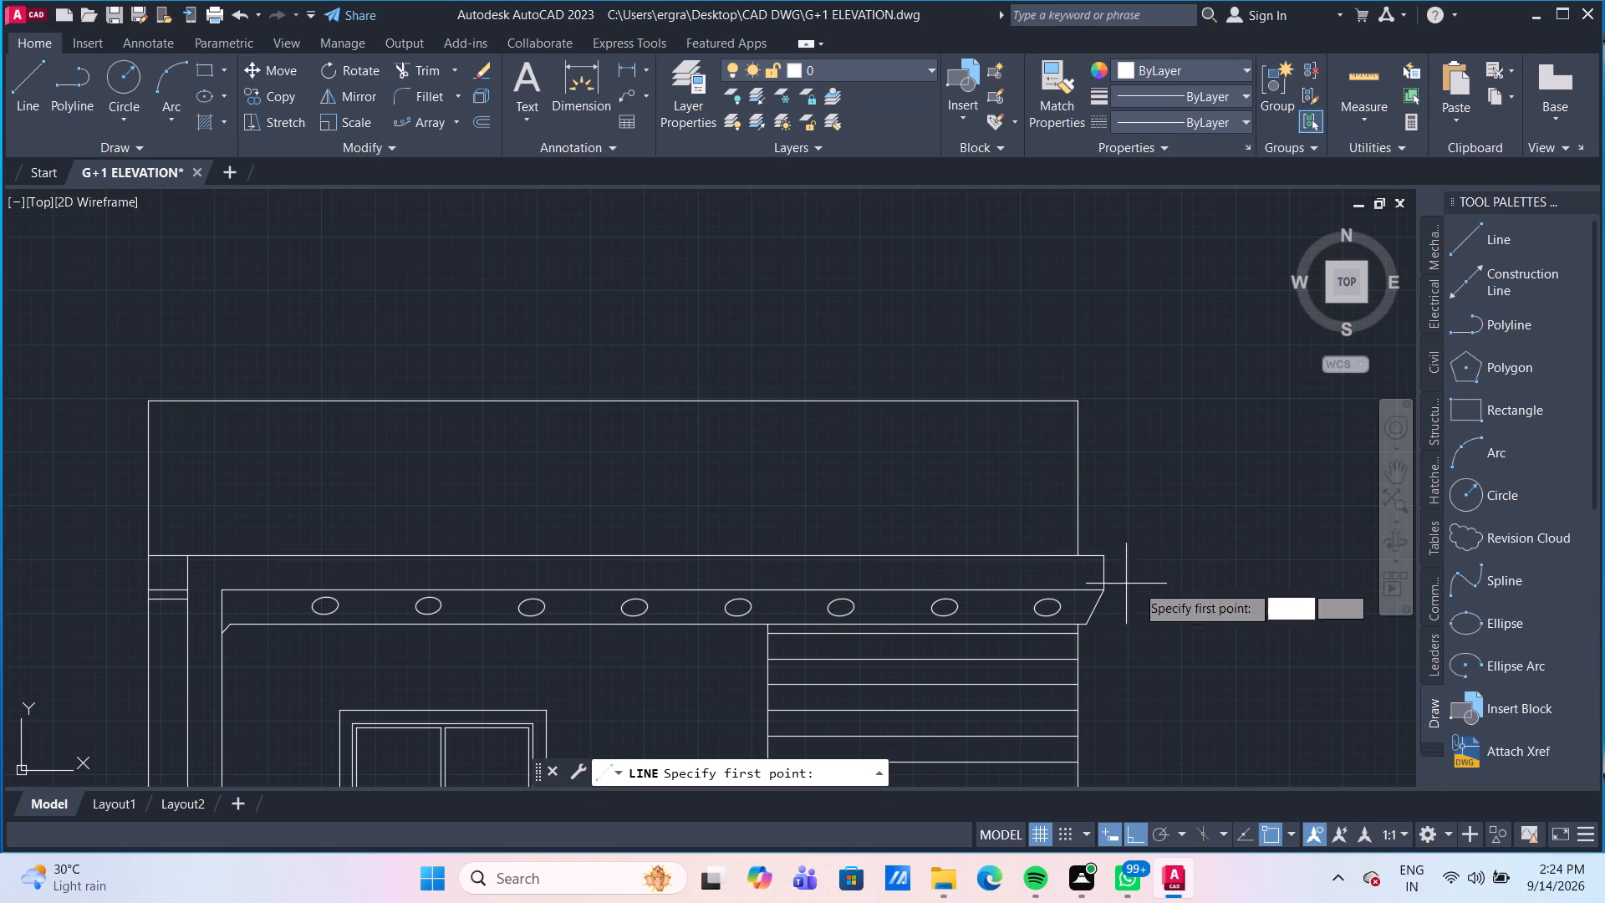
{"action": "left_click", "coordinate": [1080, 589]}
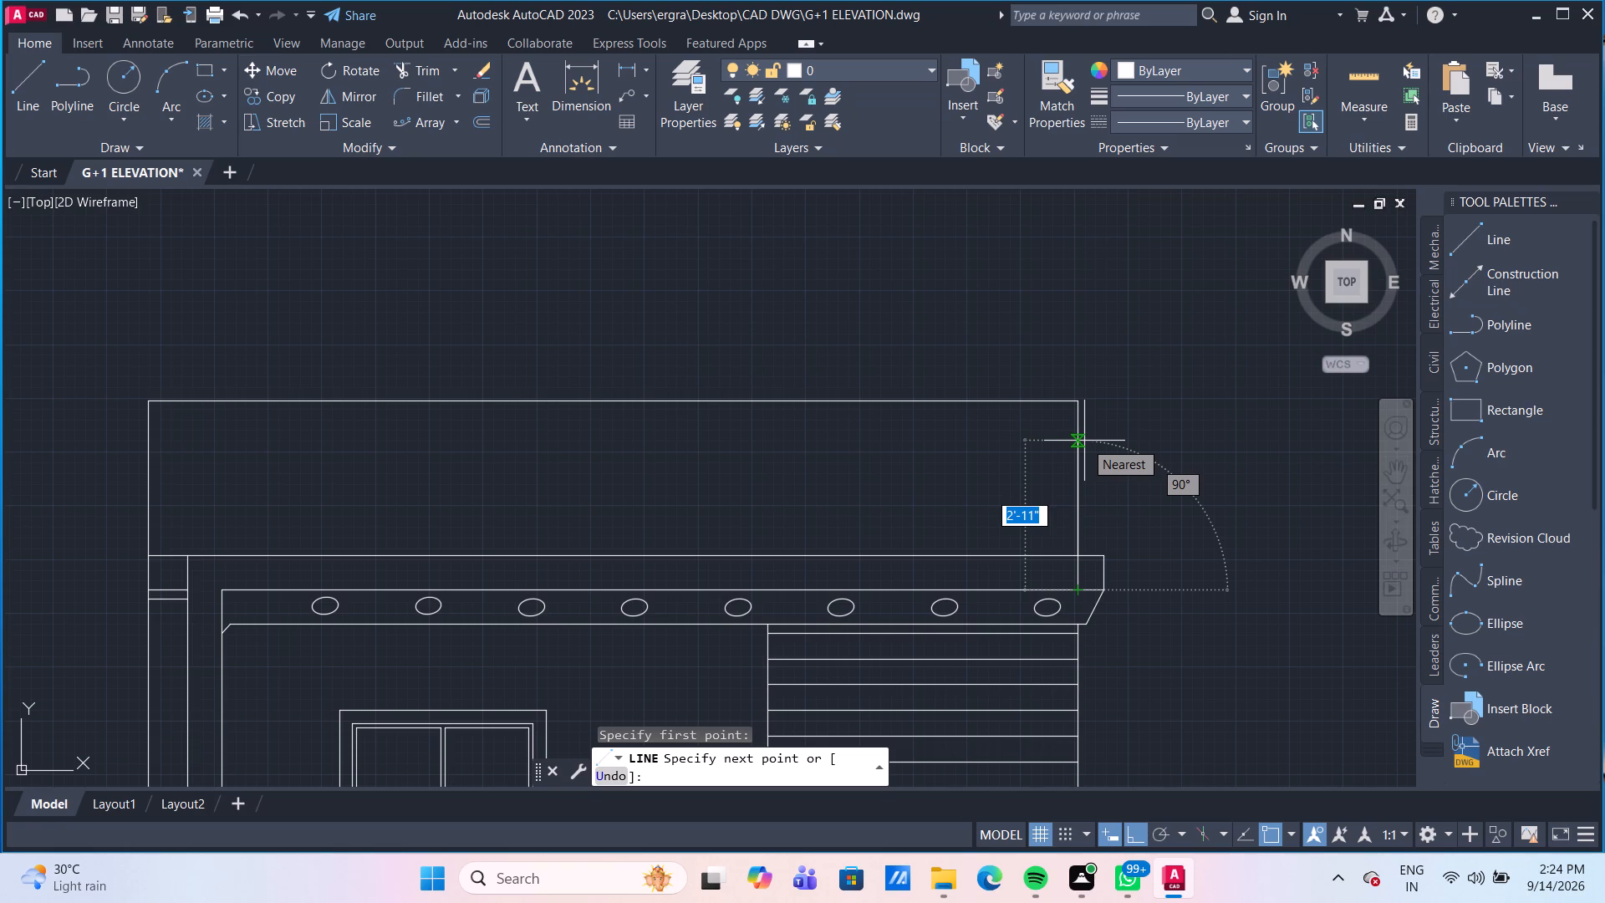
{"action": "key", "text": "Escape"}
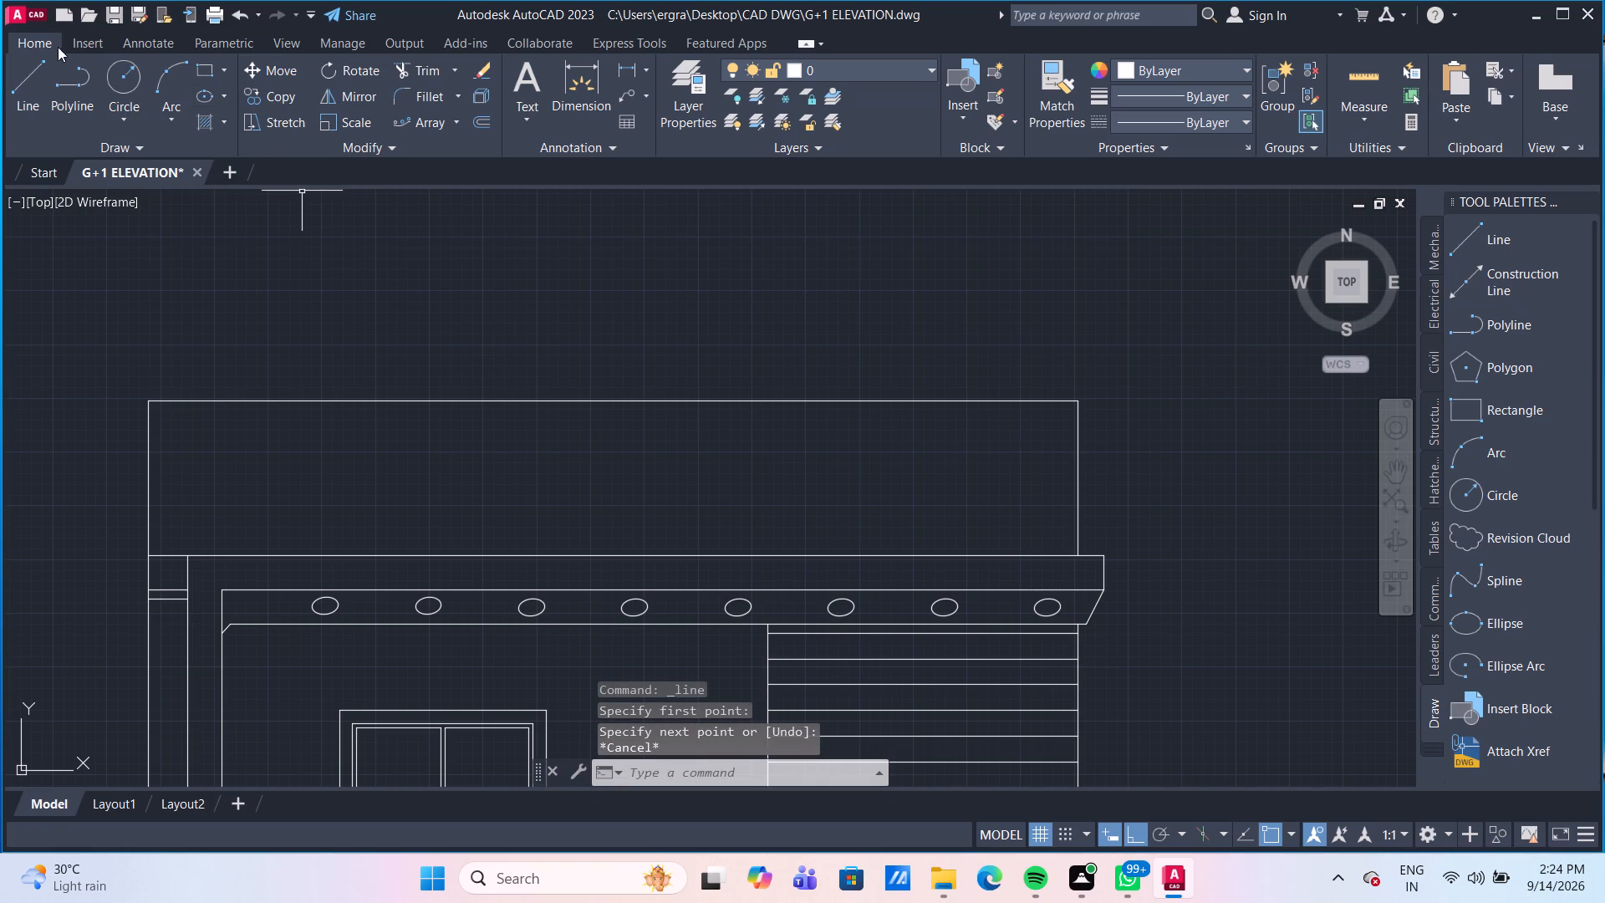
Draw lines from the roof slab's underside at the right wall edge: 3' up, 11' left, and down to the slab's top line.
{"action": "left_click_drag", "start_coordinate": [36, 69], "coordinate": [42, 81]}
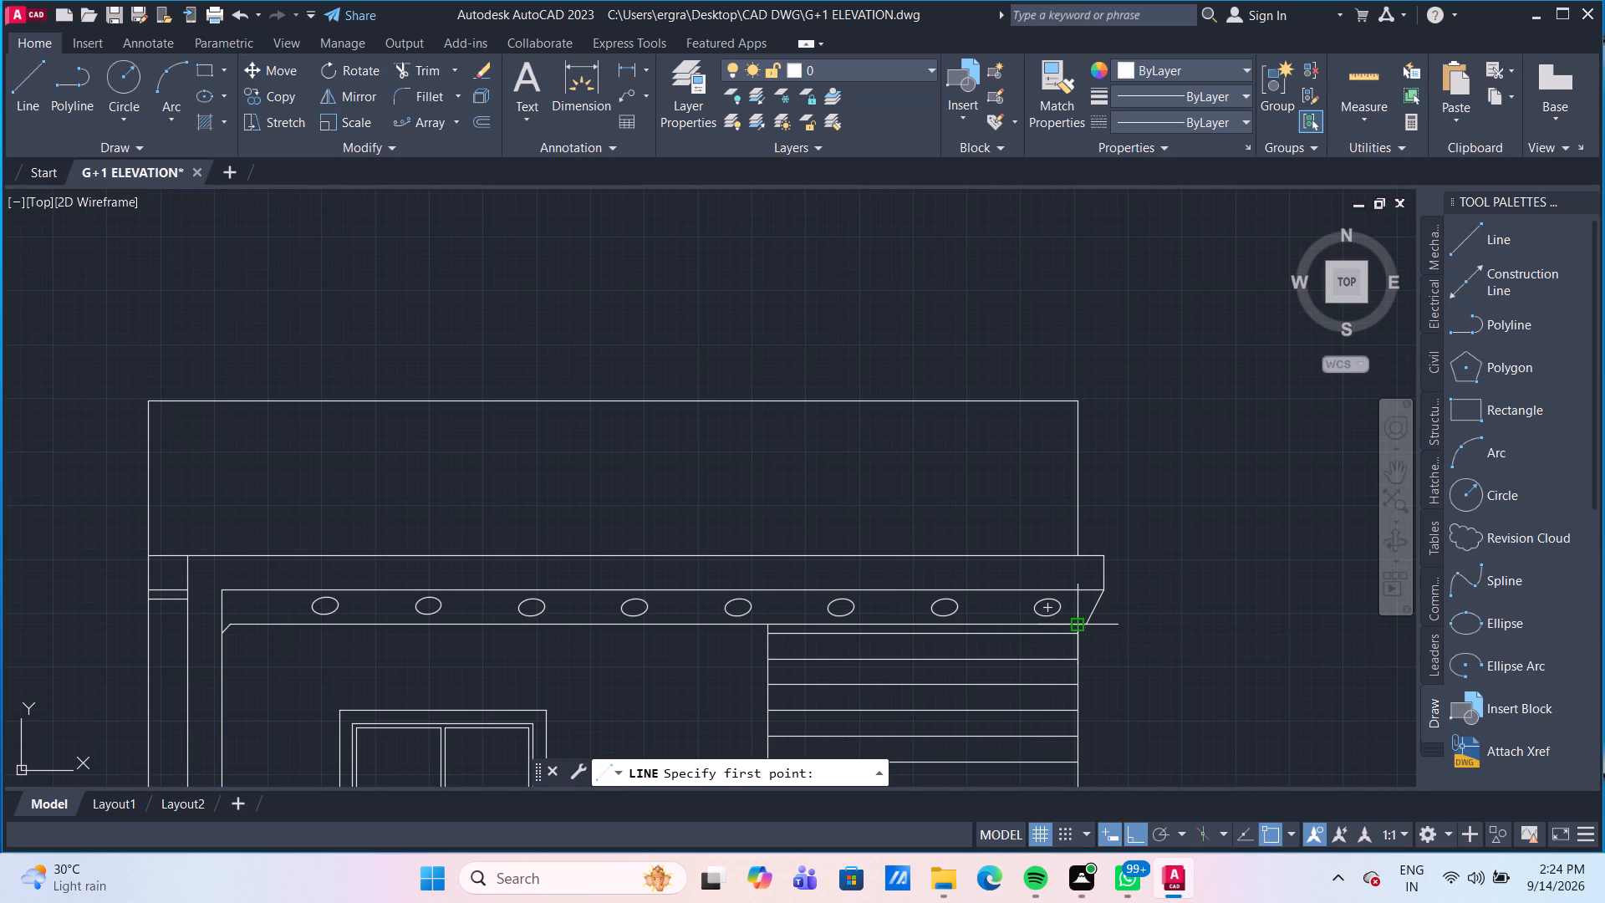
{"action": "left_click", "coordinate": [1073, 620]}
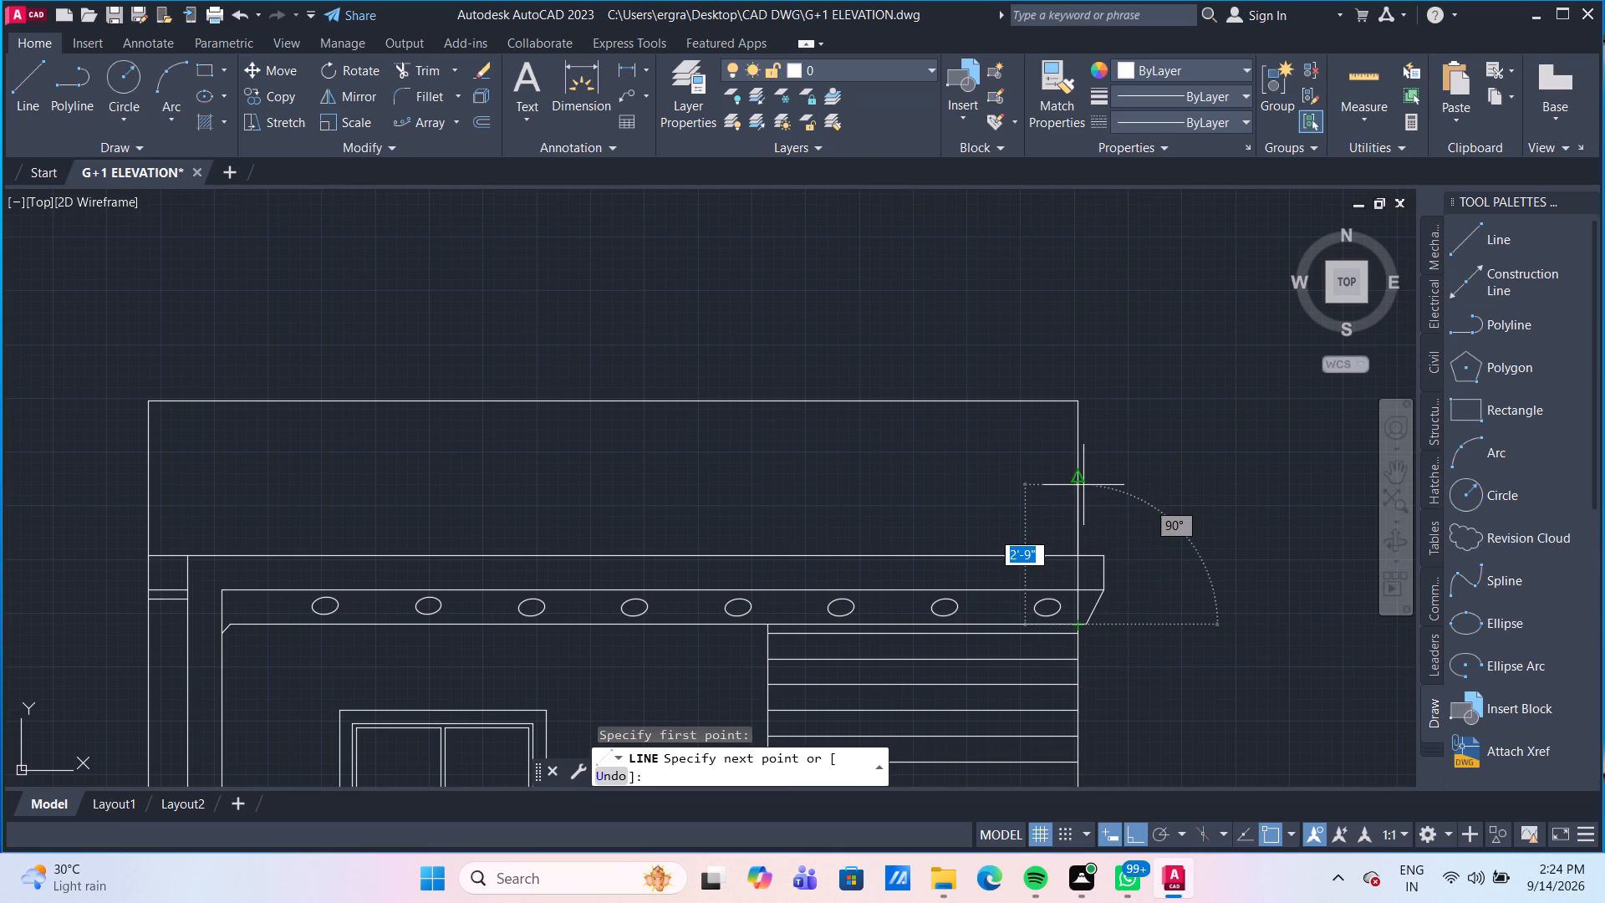
{"action": "type", "text": "3'"}
{"action": "key", "text": "Return"}
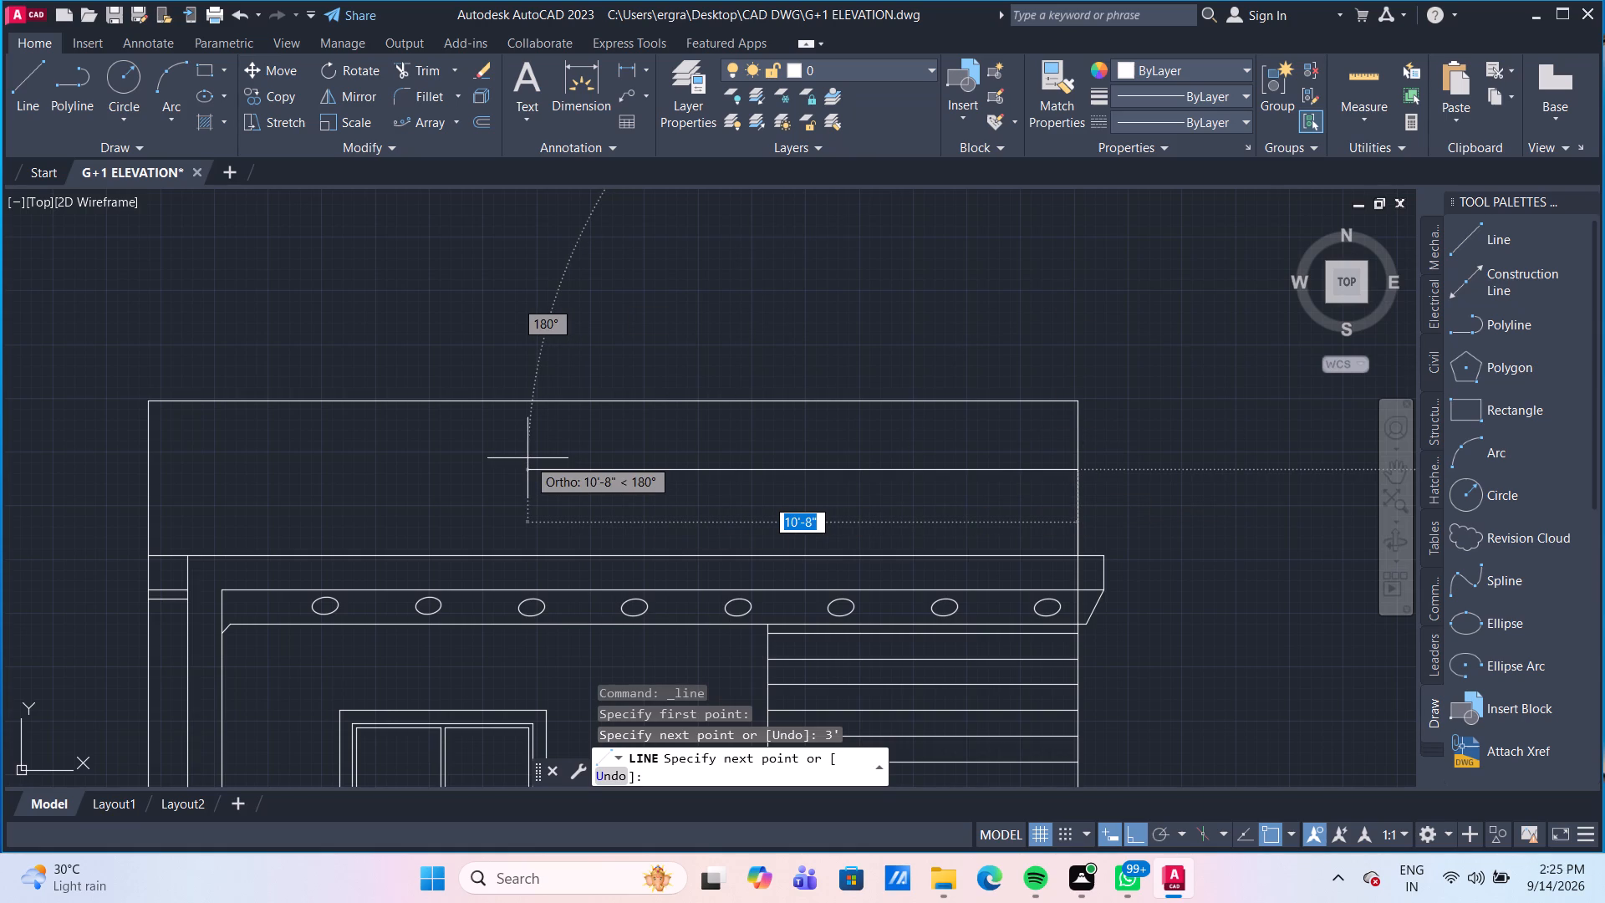
{"action": "scroll", "coordinate": [527, 458], "scroll_direction": "down", "scroll_amount": 1}
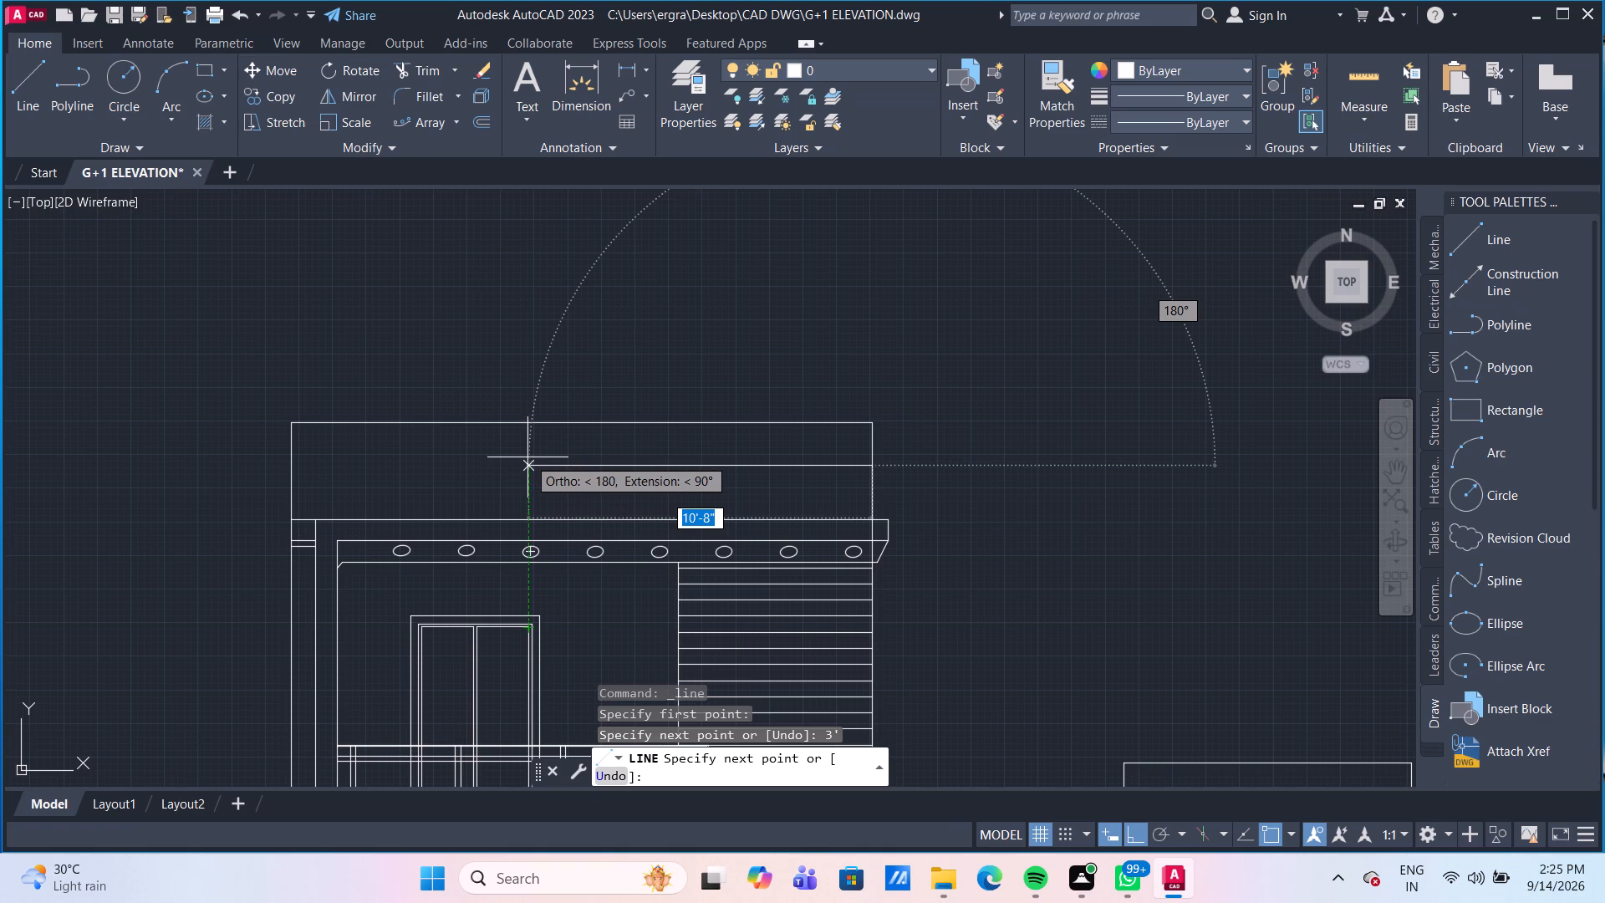
{"action": "type", "text": "11'"}
{"action": "key", "text": "Return"}
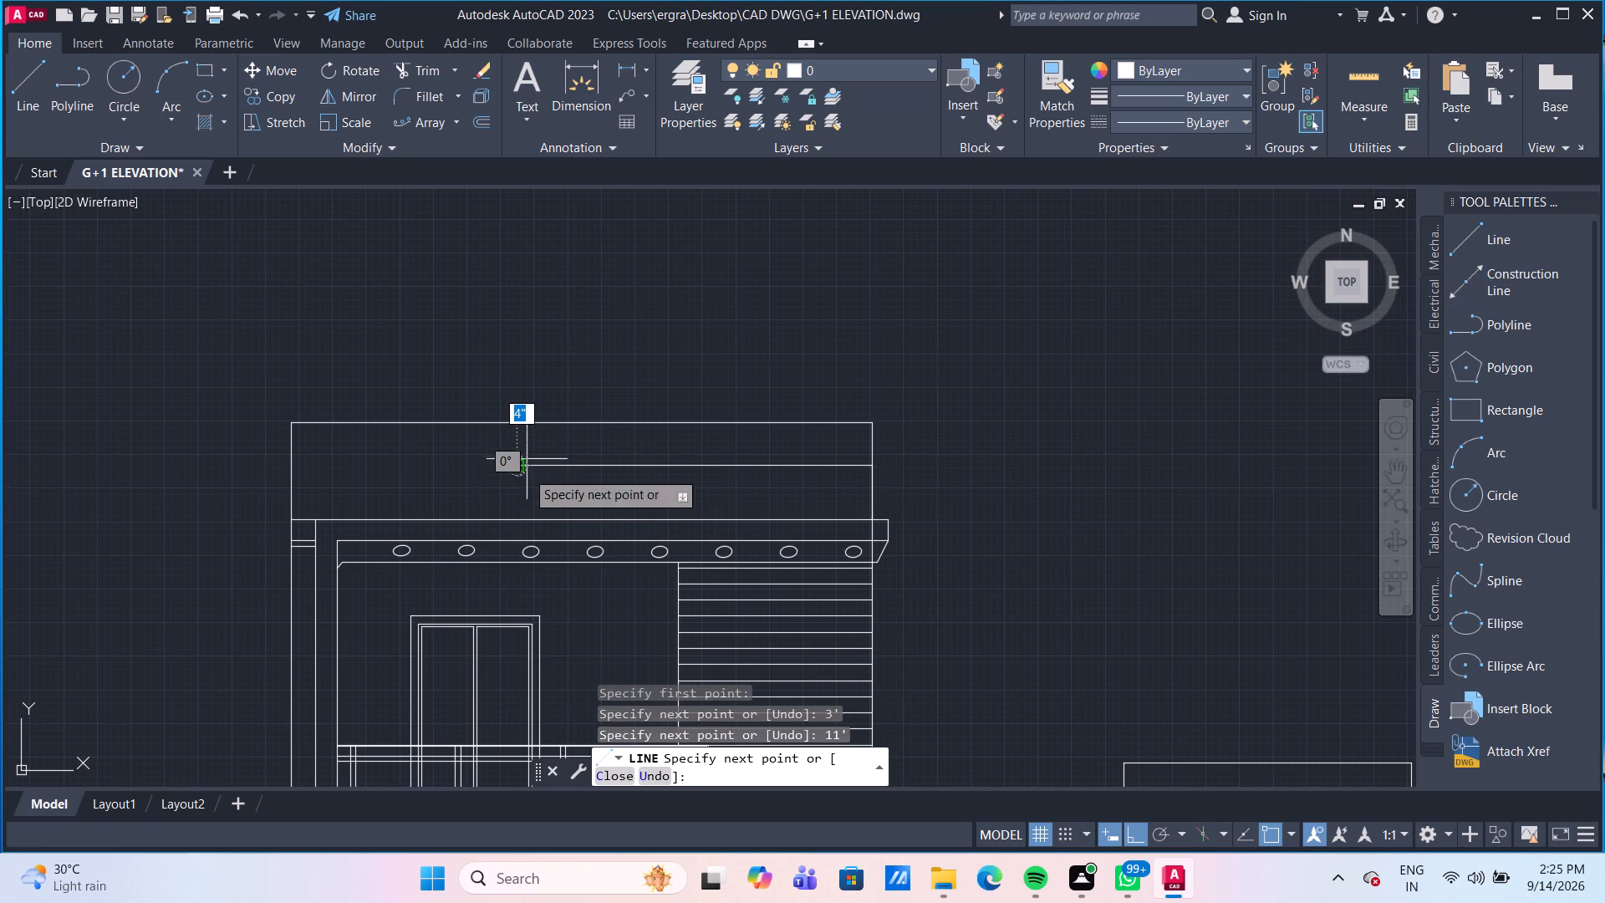
{"action": "left_click", "coordinate": [522, 518]}
{"action": "key", "text": "Return"}
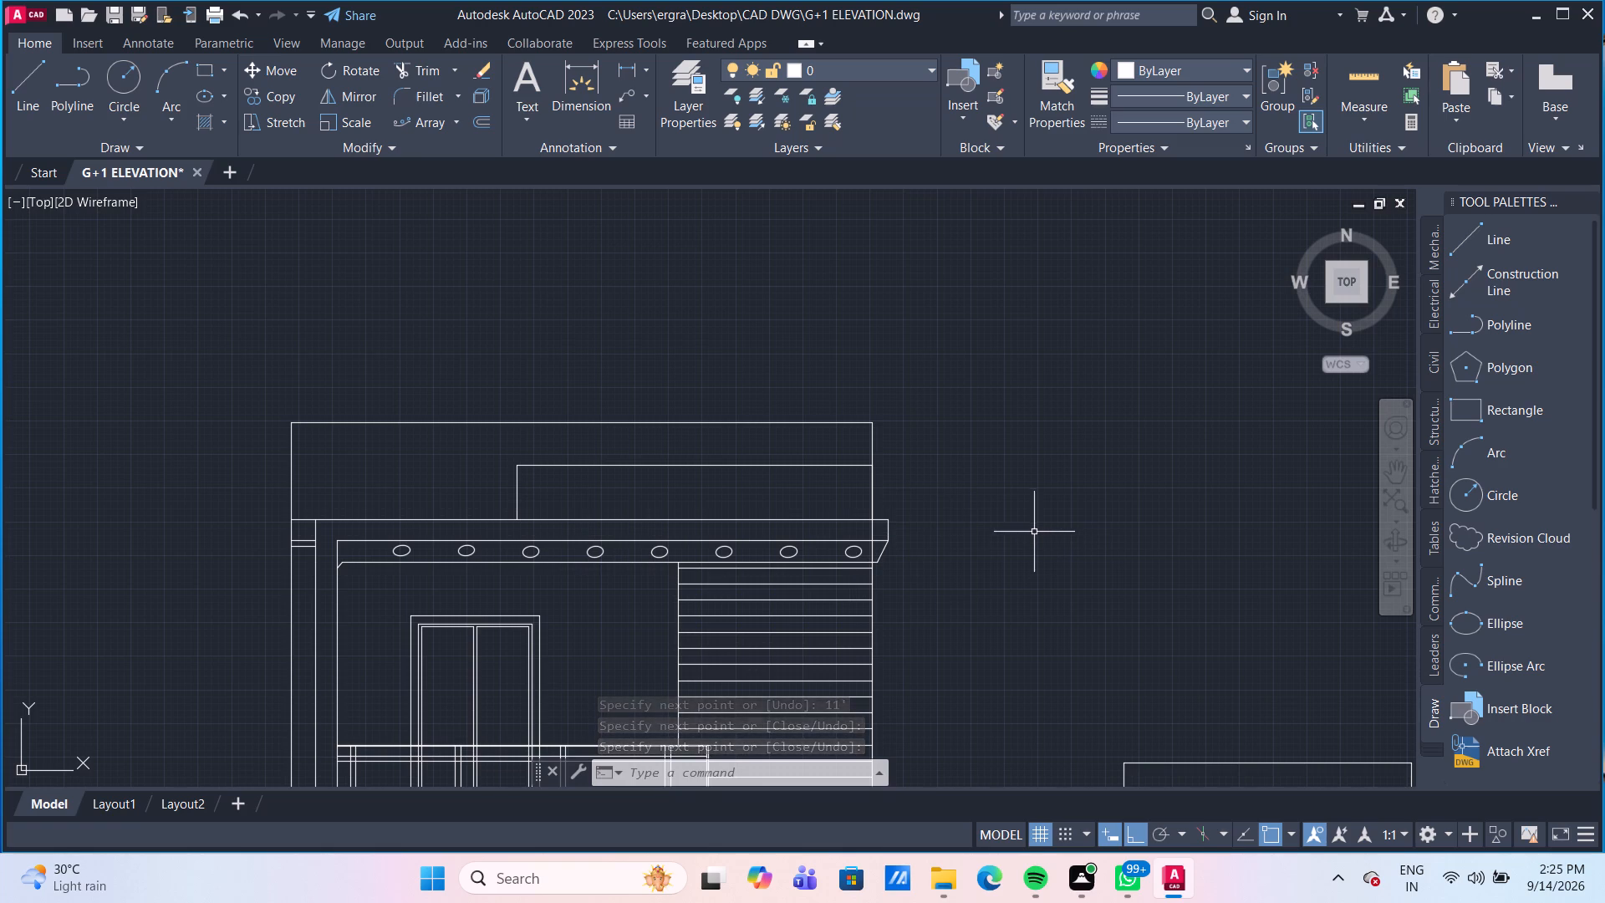
Delete the 3' vertical line of the new outline, at the right wall edge.
{"action": "scroll", "coordinate": [934, 536], "scroll_direction": "up", "scroll_amount": 1}
{"action": "middle_click_drag", "start_coordinate": [944, 542], "coordinate": [948, 543]}
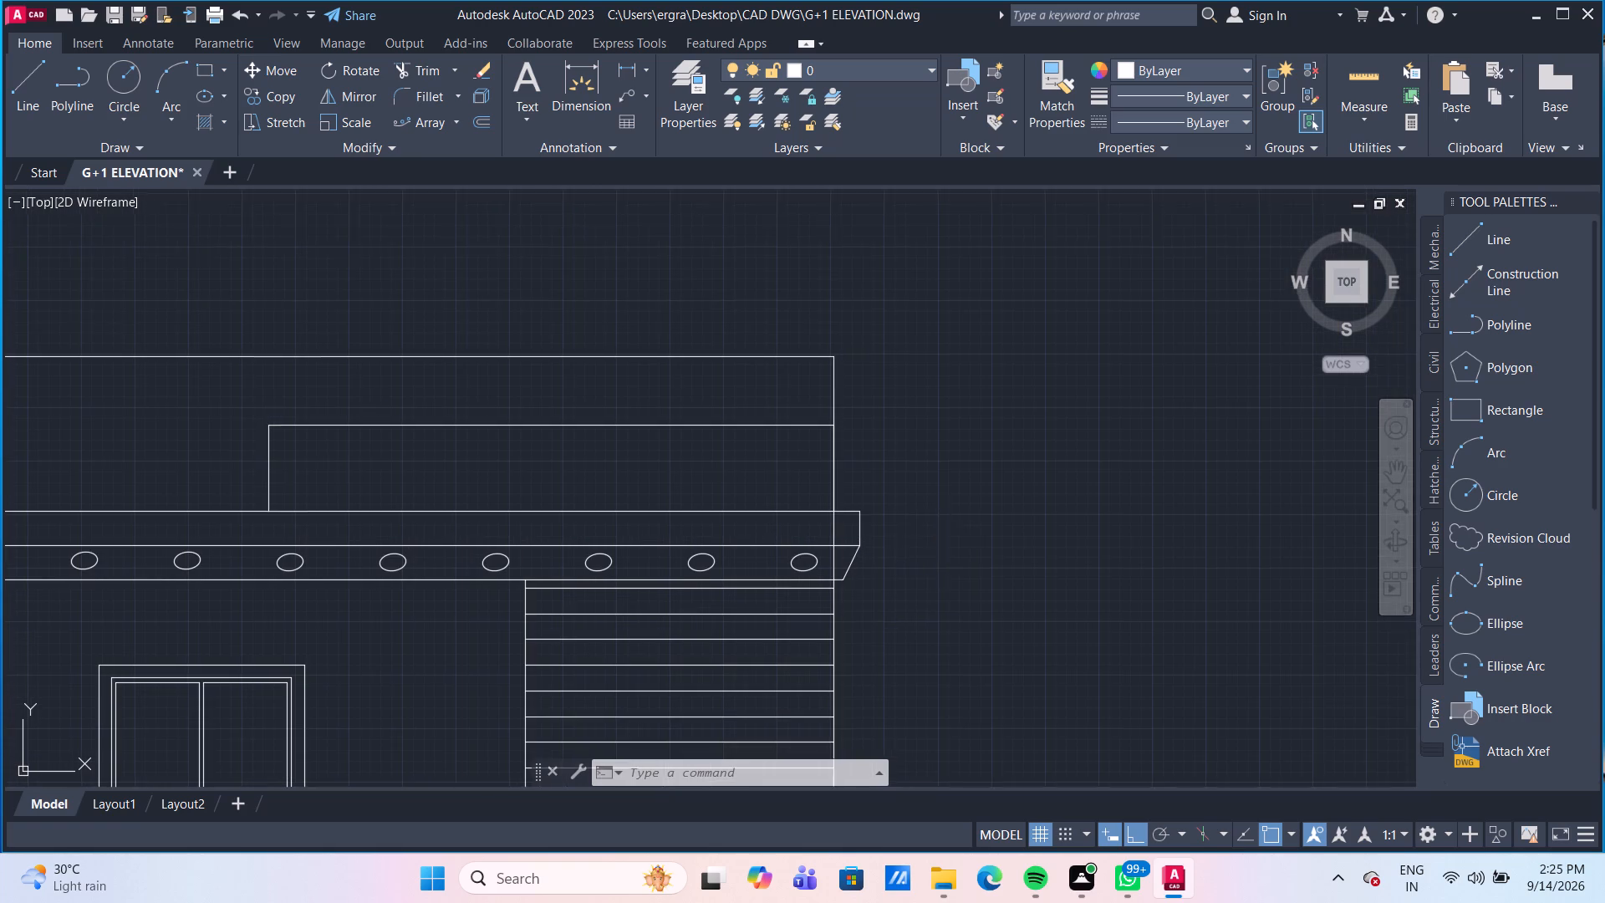
{"action": "middle_click_drag", "start_coordinate": [948, 543], "coordinate": [969, 581]}
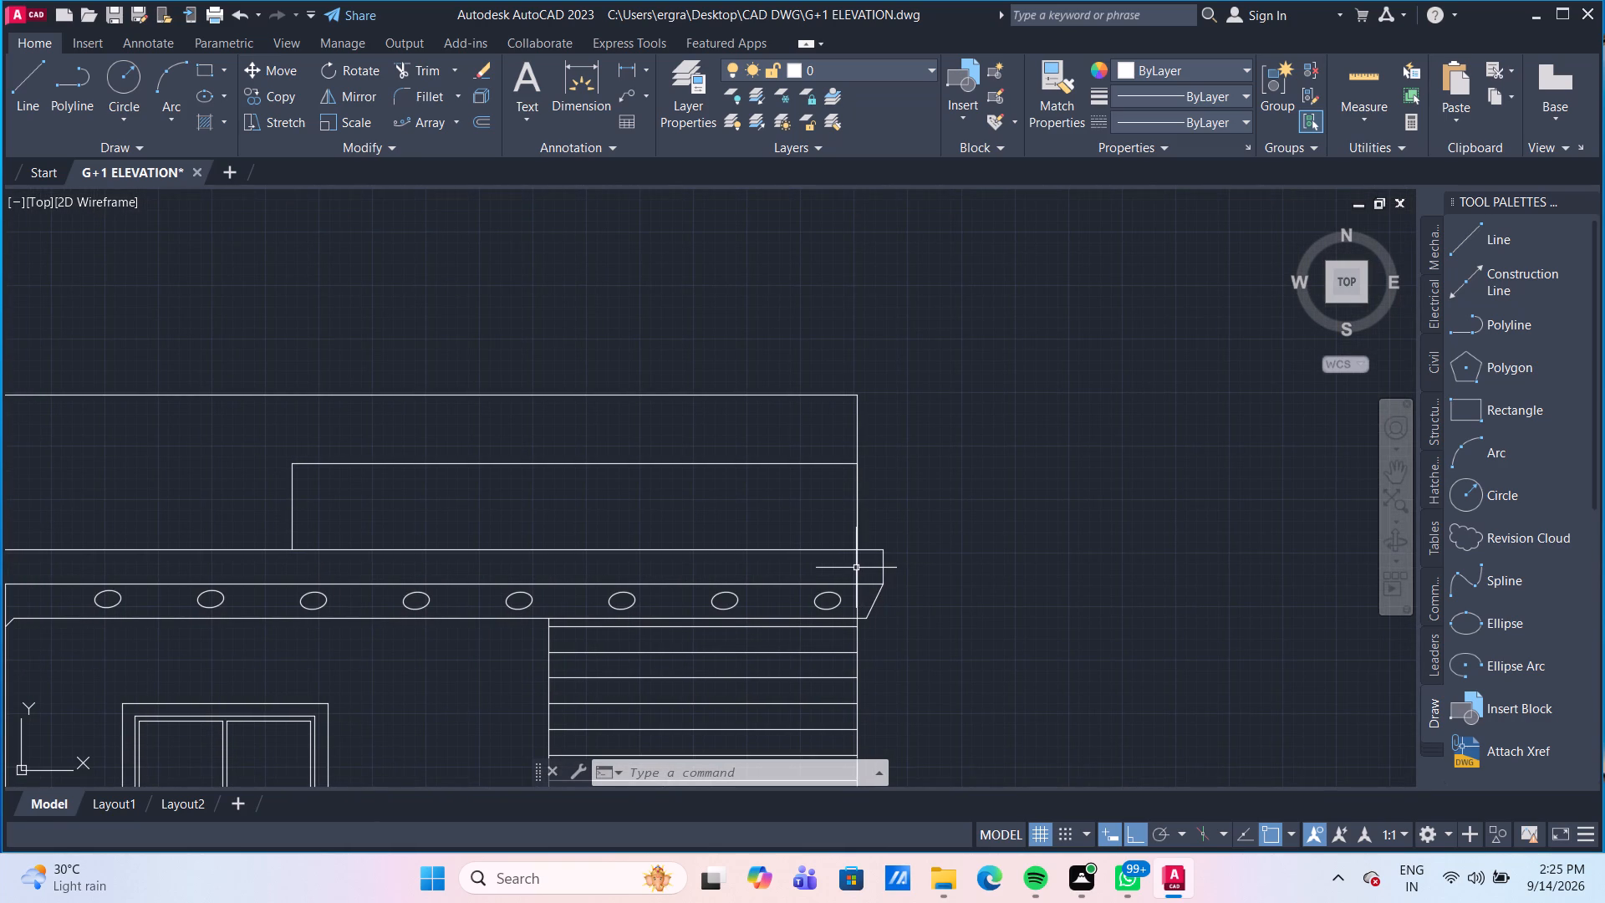
{"action": "left_click", "coordinate": [855, 568]}
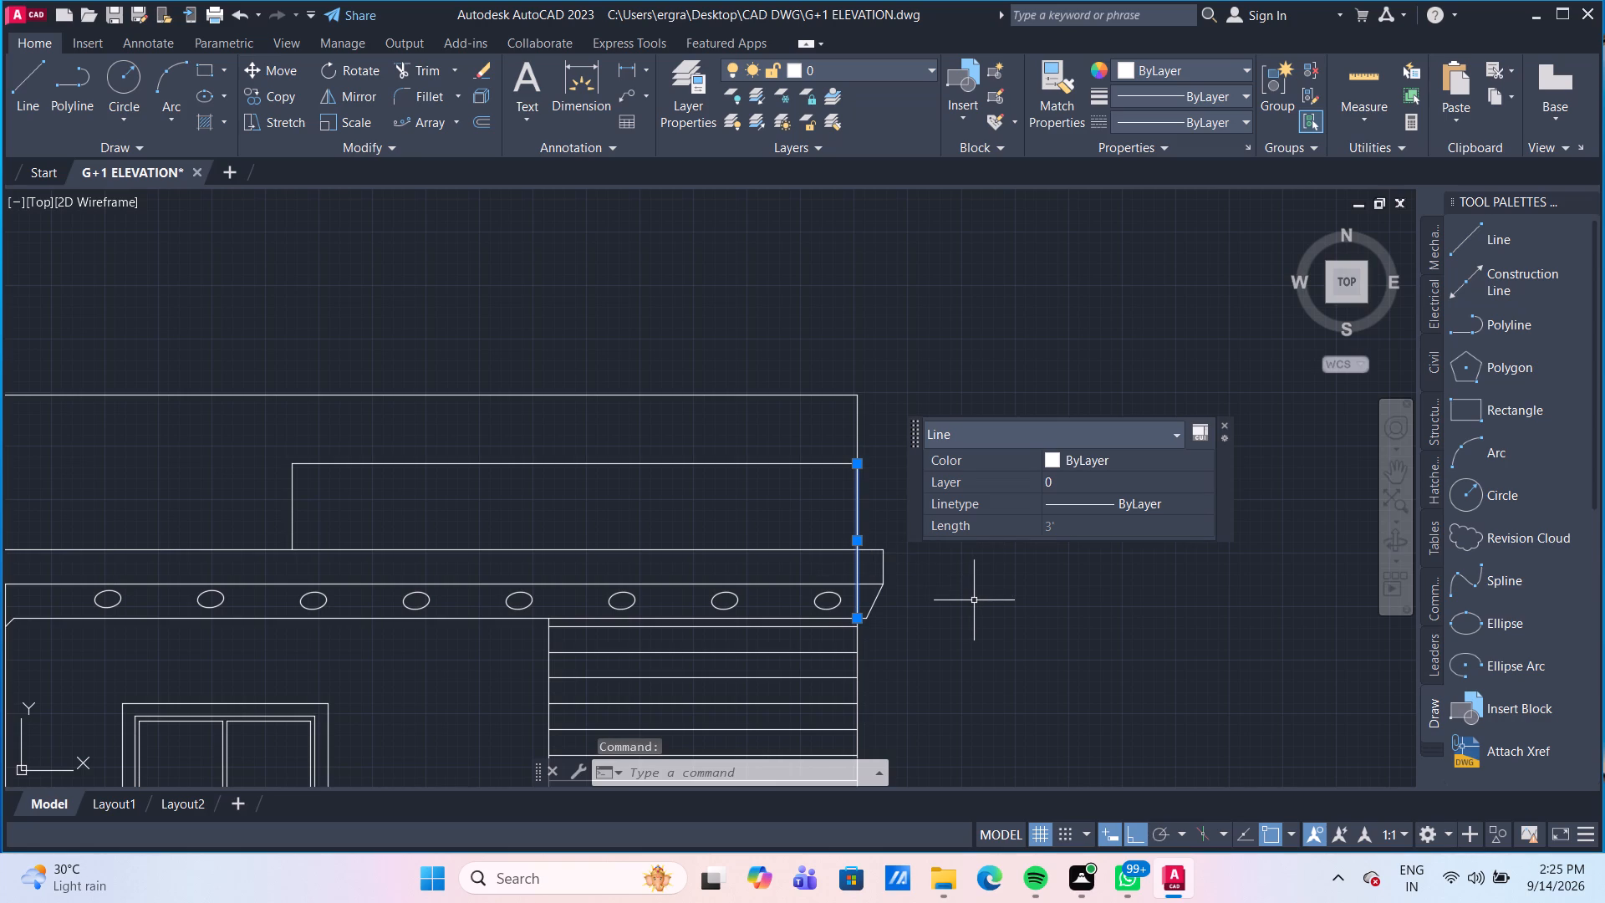
{"action": "key", "text": "Delete"}
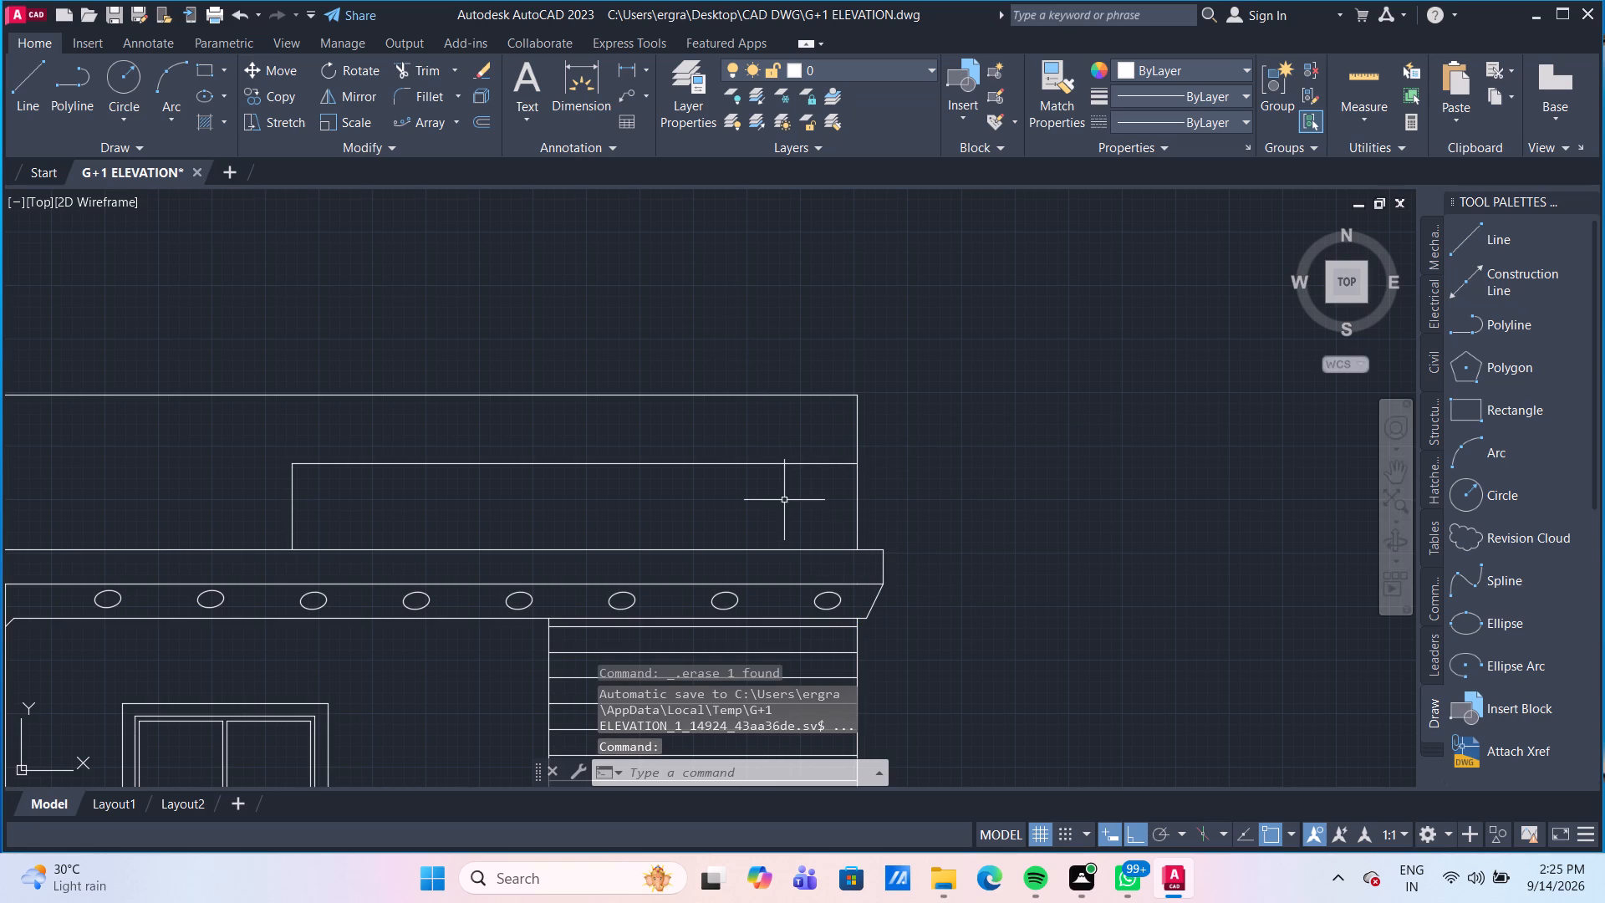
Try to stretch the parapet's top line, inner horizontal line and right edge from the wall edge to the roof slab's projecting end.
{"action": "left_click_drag", "start_coordinate": [827, 497], "coordinate": [813, 473]}
{"action": "left_click", "coordinate": [782, 341]}
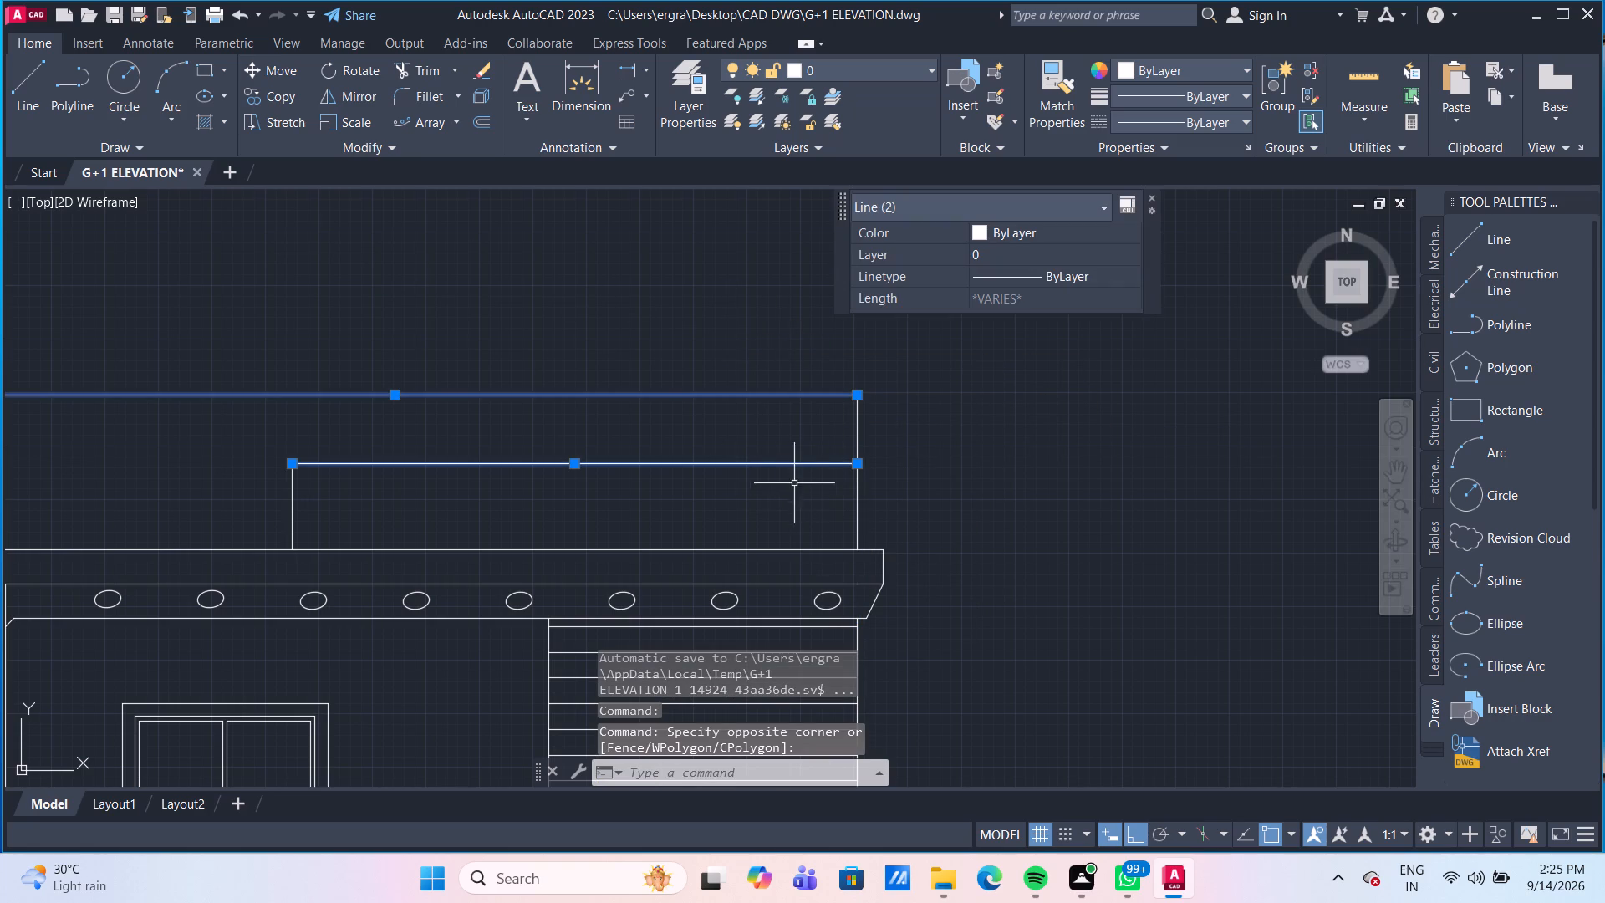
{"action": "left_click", "coordinate": [859, 502]}
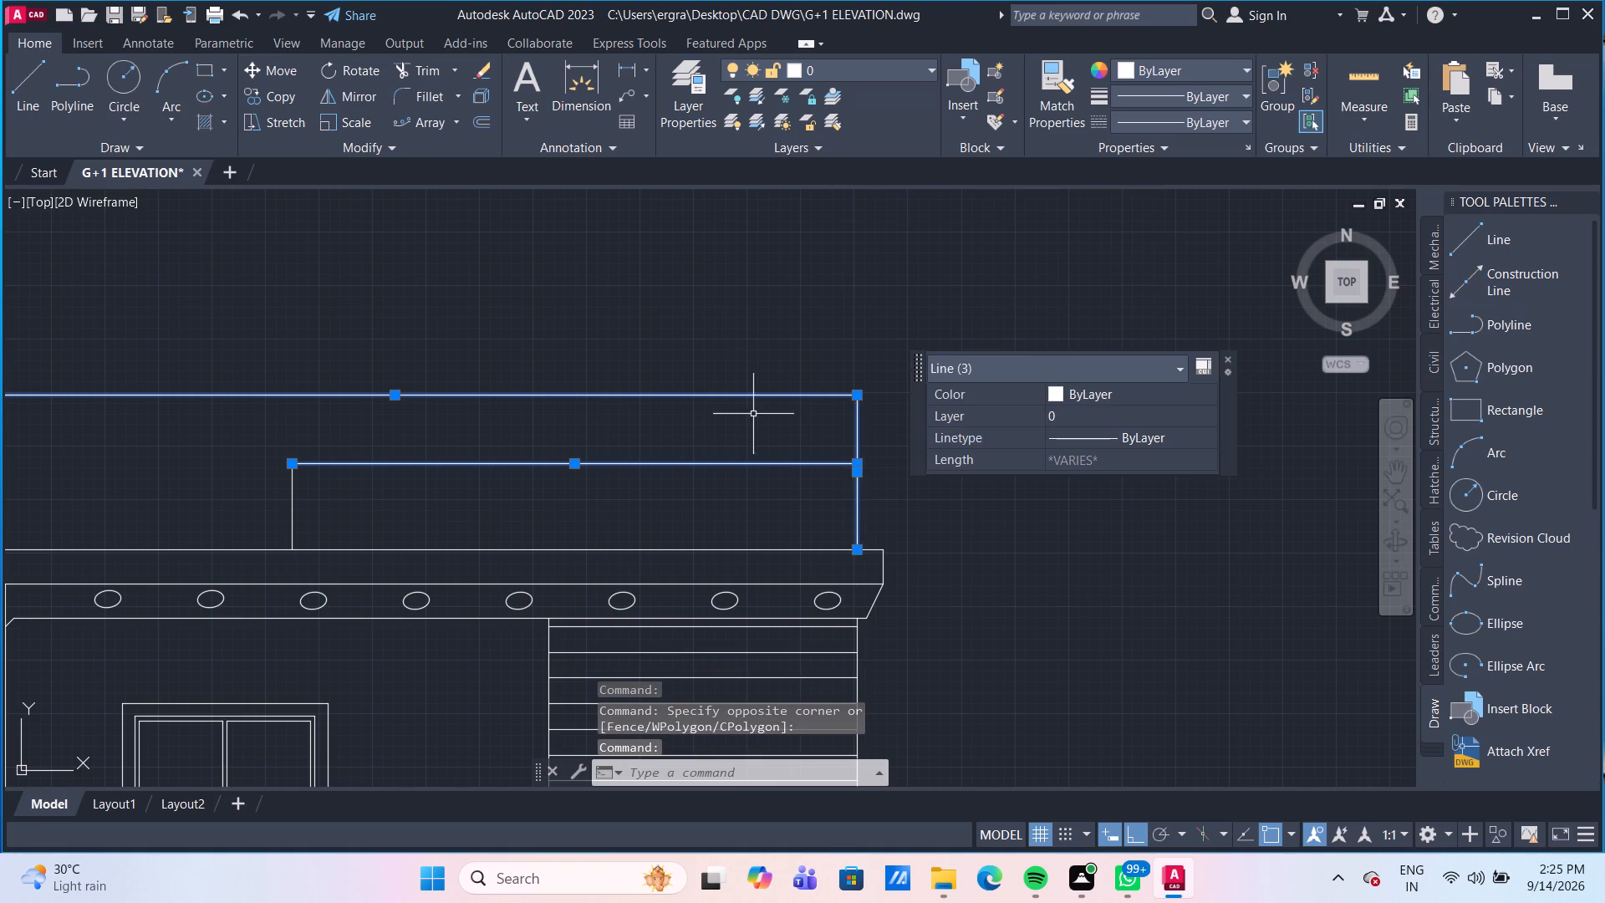
{"action": "left_click", "coordinate": [283, 123]}
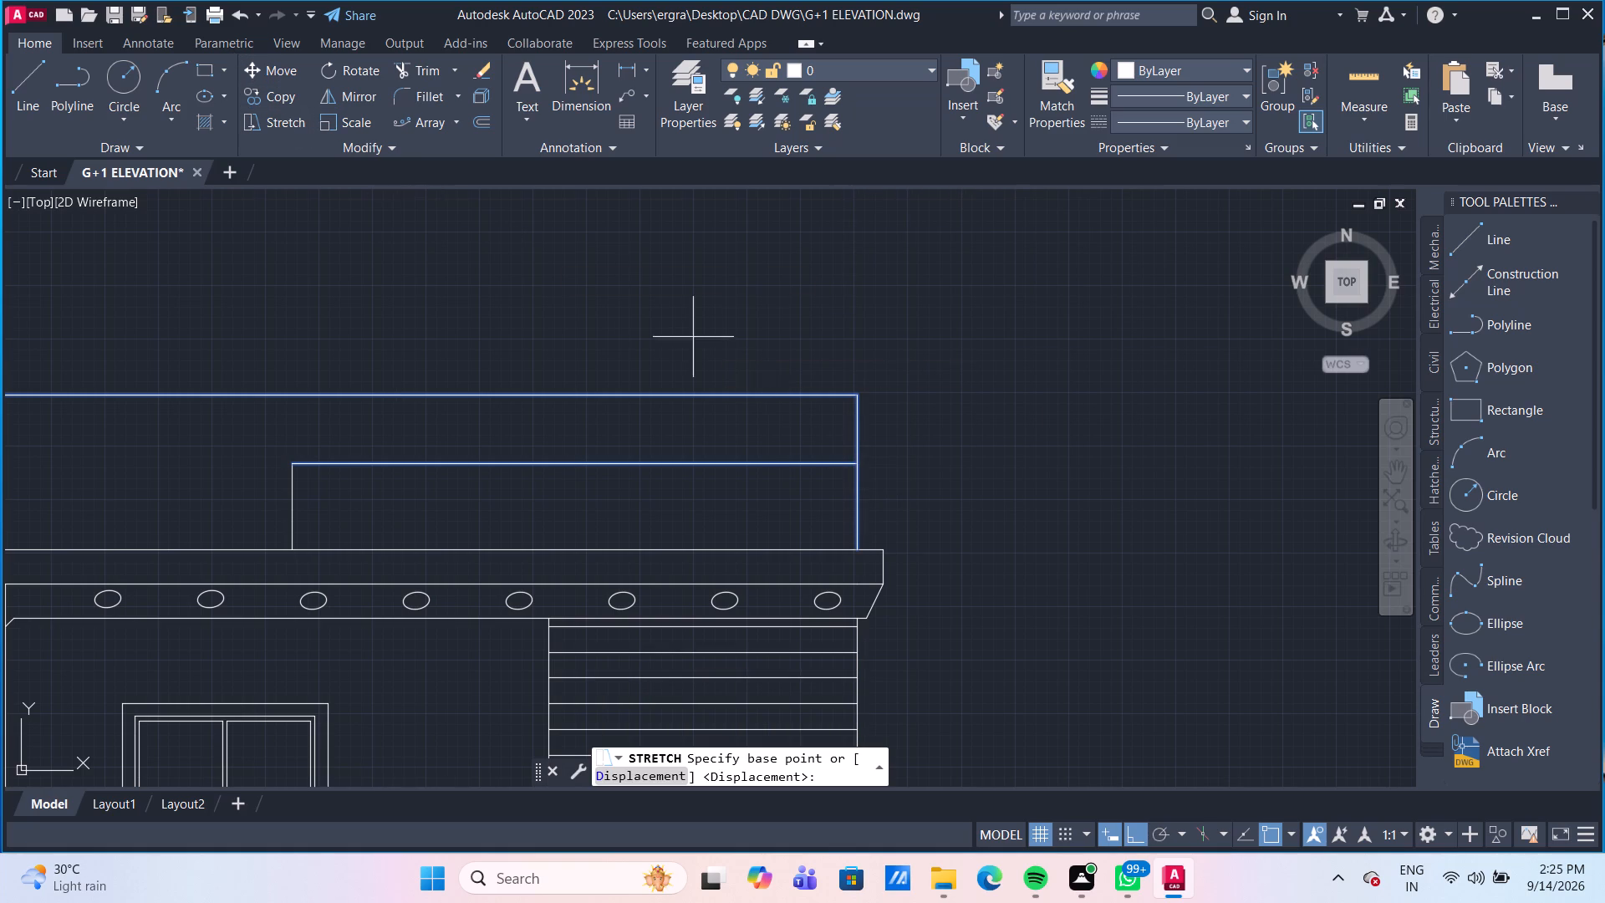
{"action": "left_click", "coordinate": [854, 550]}
{"action": "left_click", "coordinate": [884, 545]}
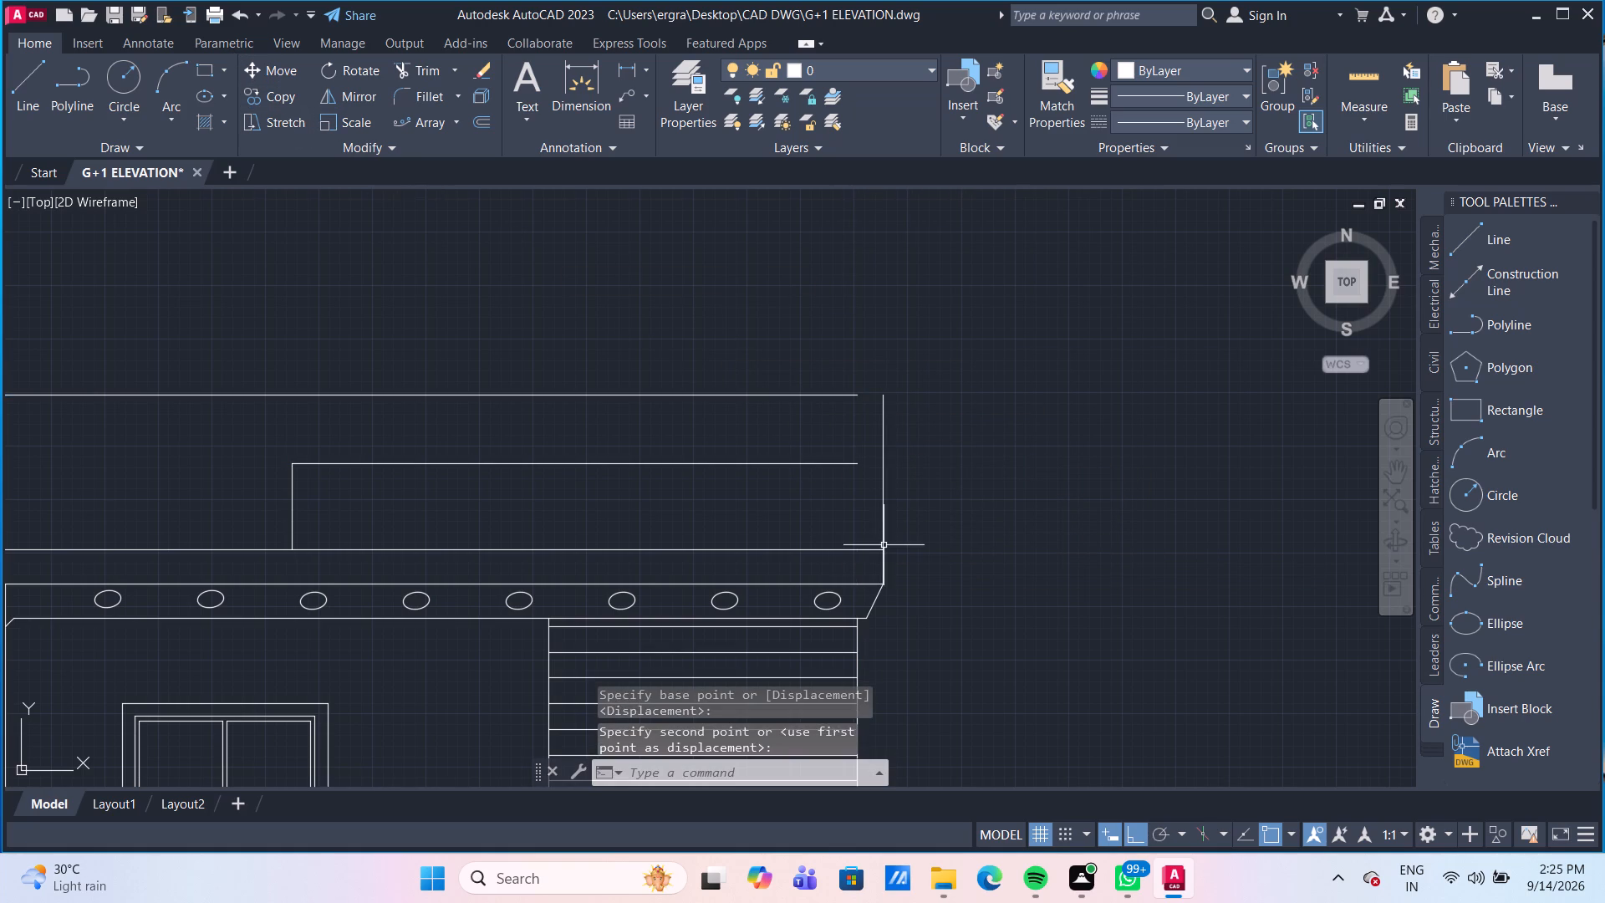
{"action": "key", "text": "Escape"}
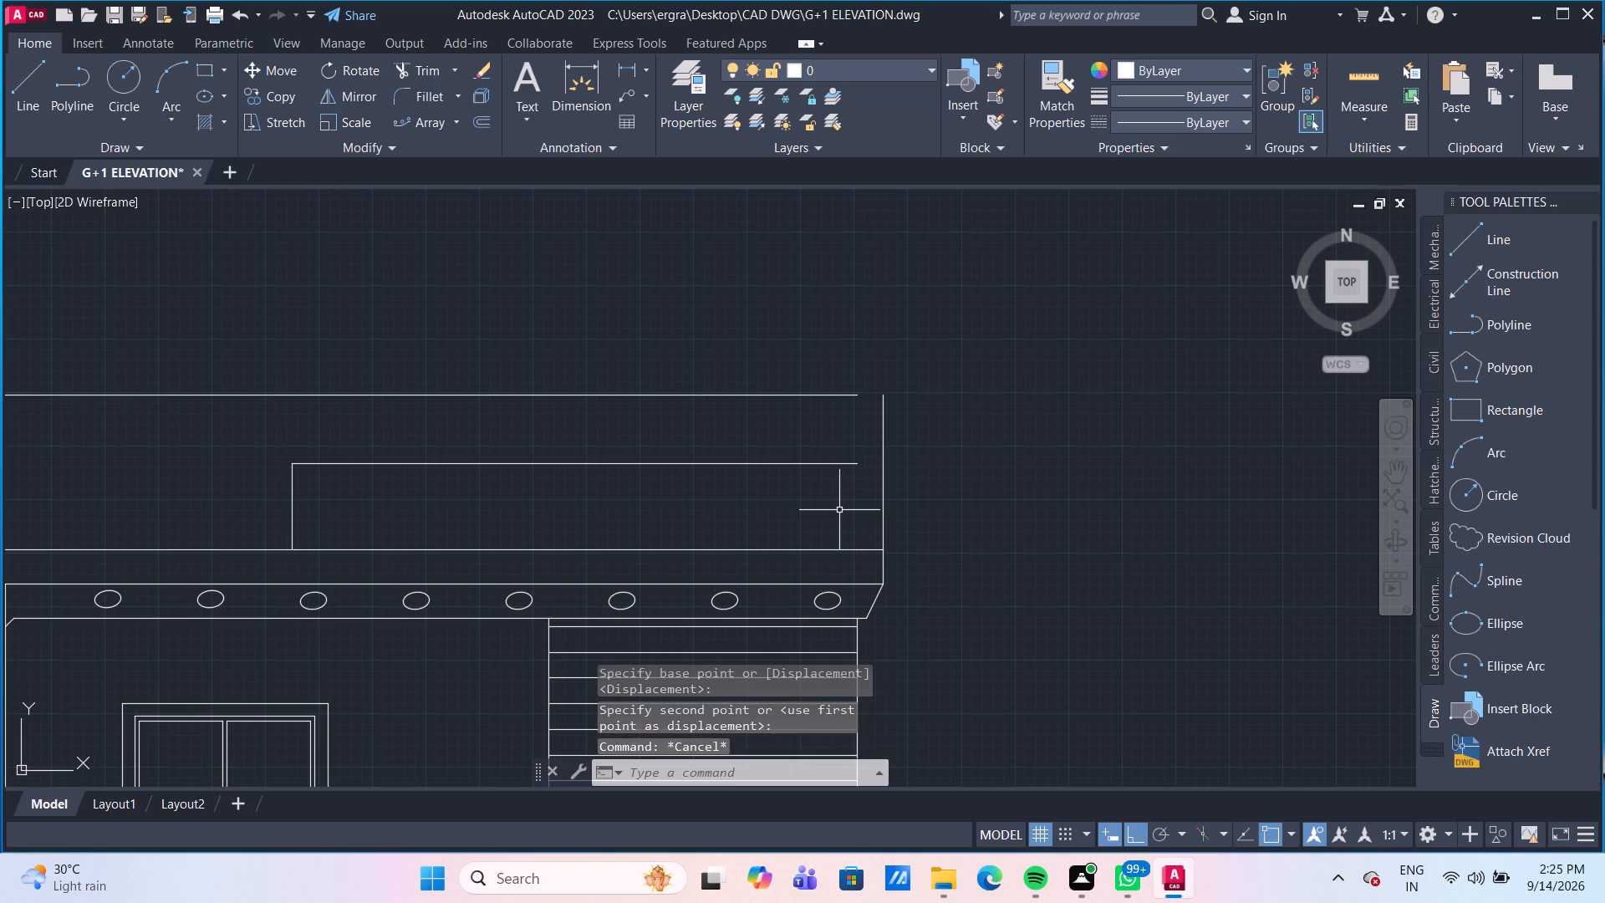
{"action": "left_click", "coordinate": [839, 510]}
{"action": "key", "text": "Escape"}
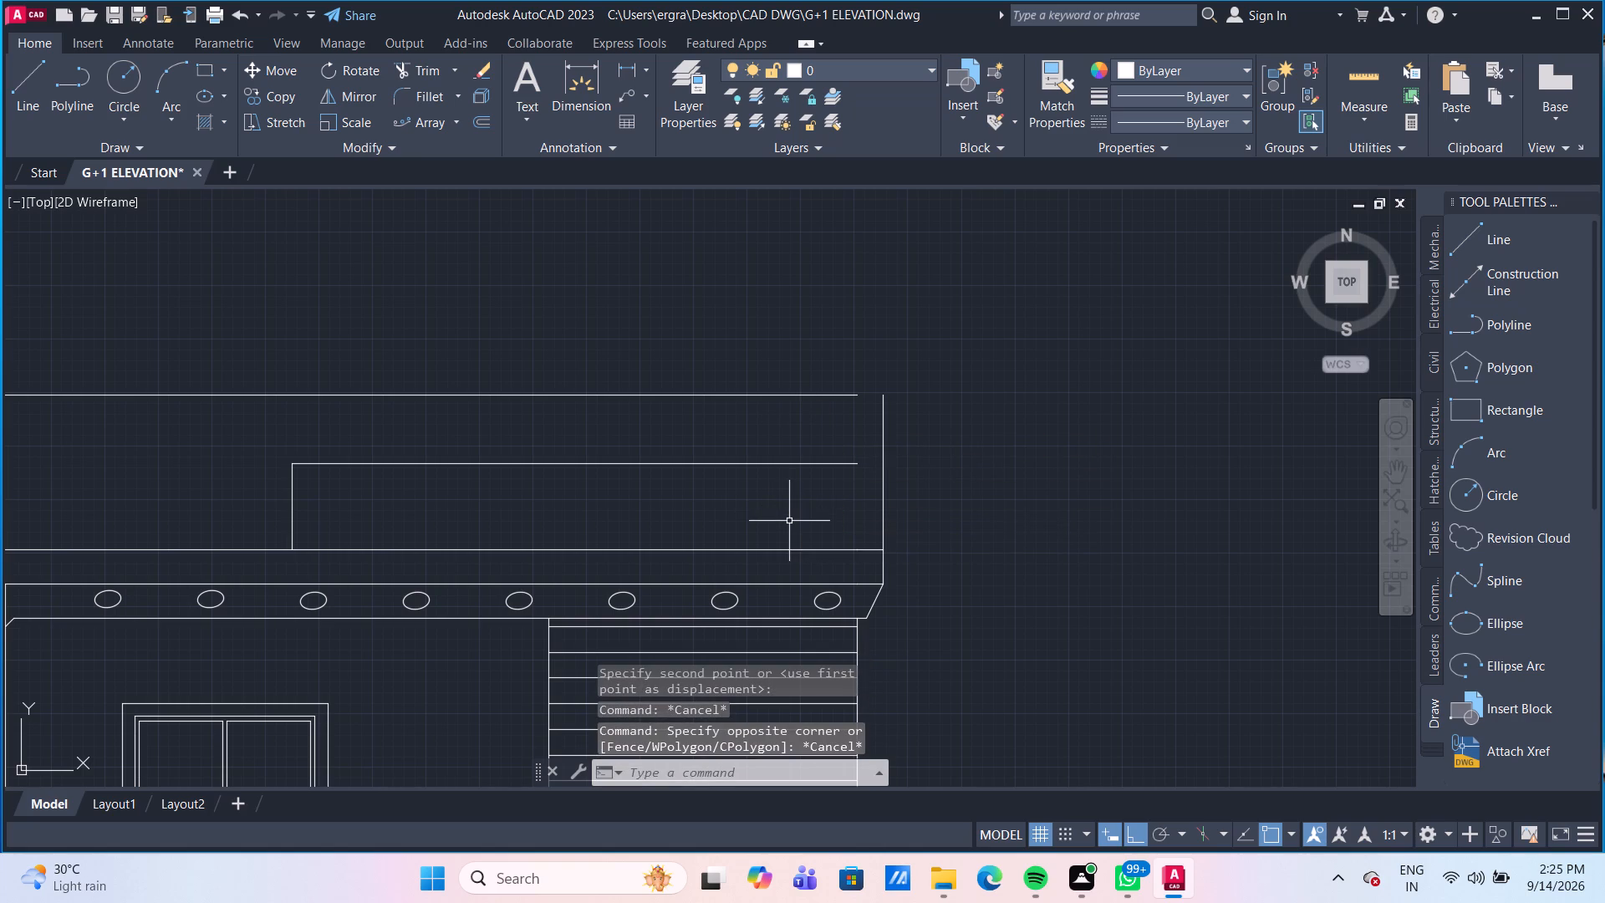
Extend the parapet's top line and the inner horizontal line to the vertical edge above the roof slab's projecting end.
{"action": "type", "text": "EX"}
{"action": "key", "text": "Return"}
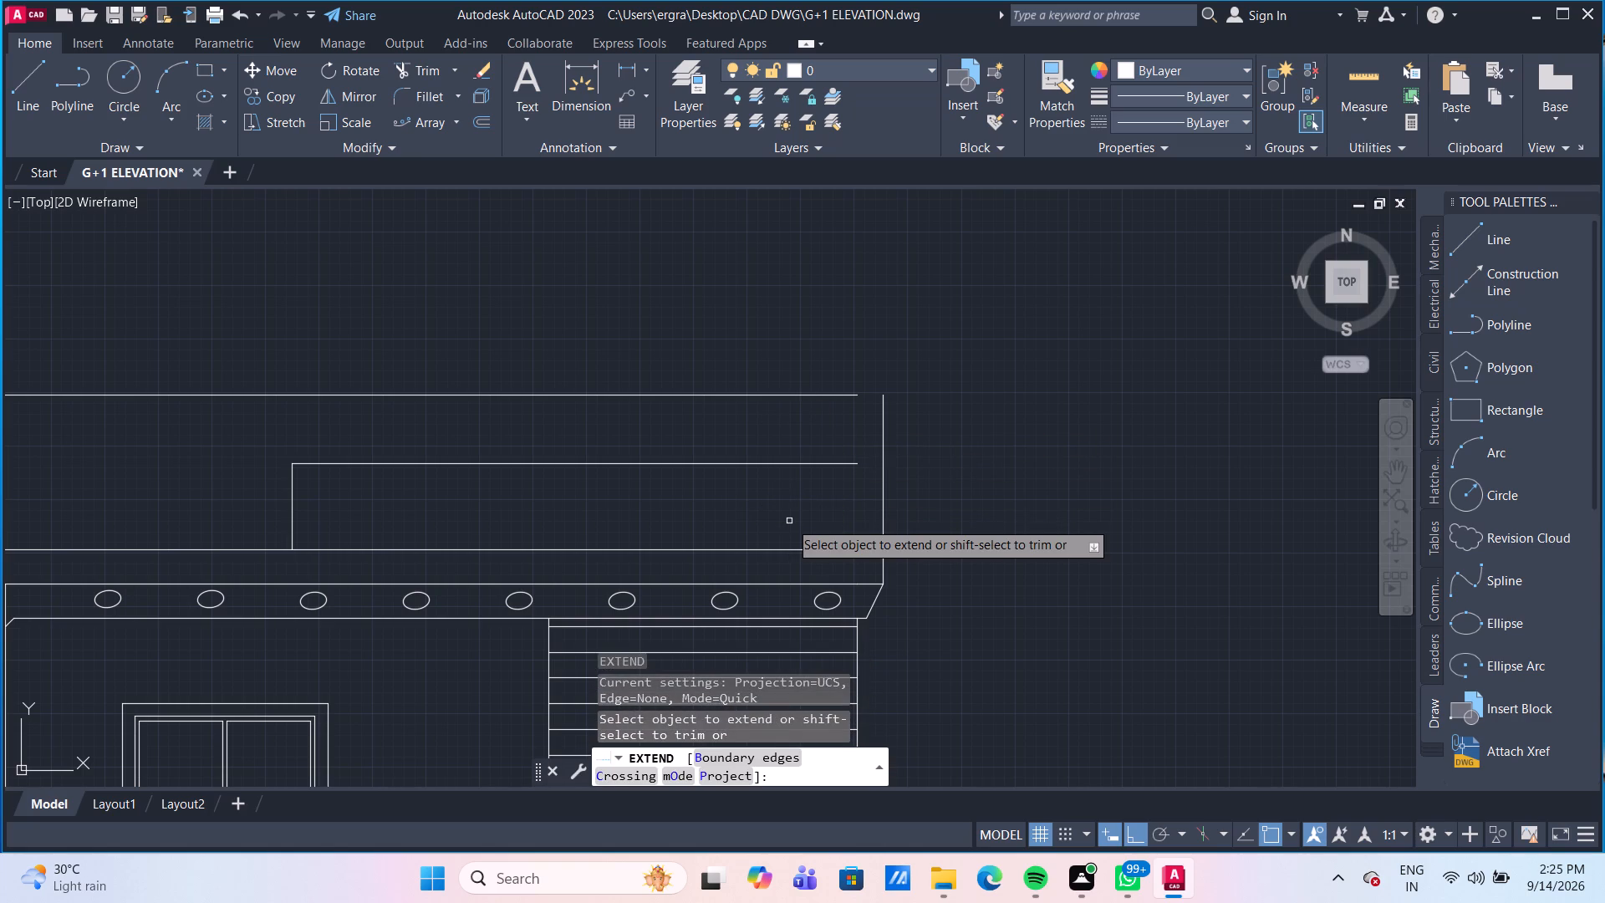
{"action": "left_click", "coordinate": [773, 516]}
{"action": "left_click", "coordinate": [796, 339]}
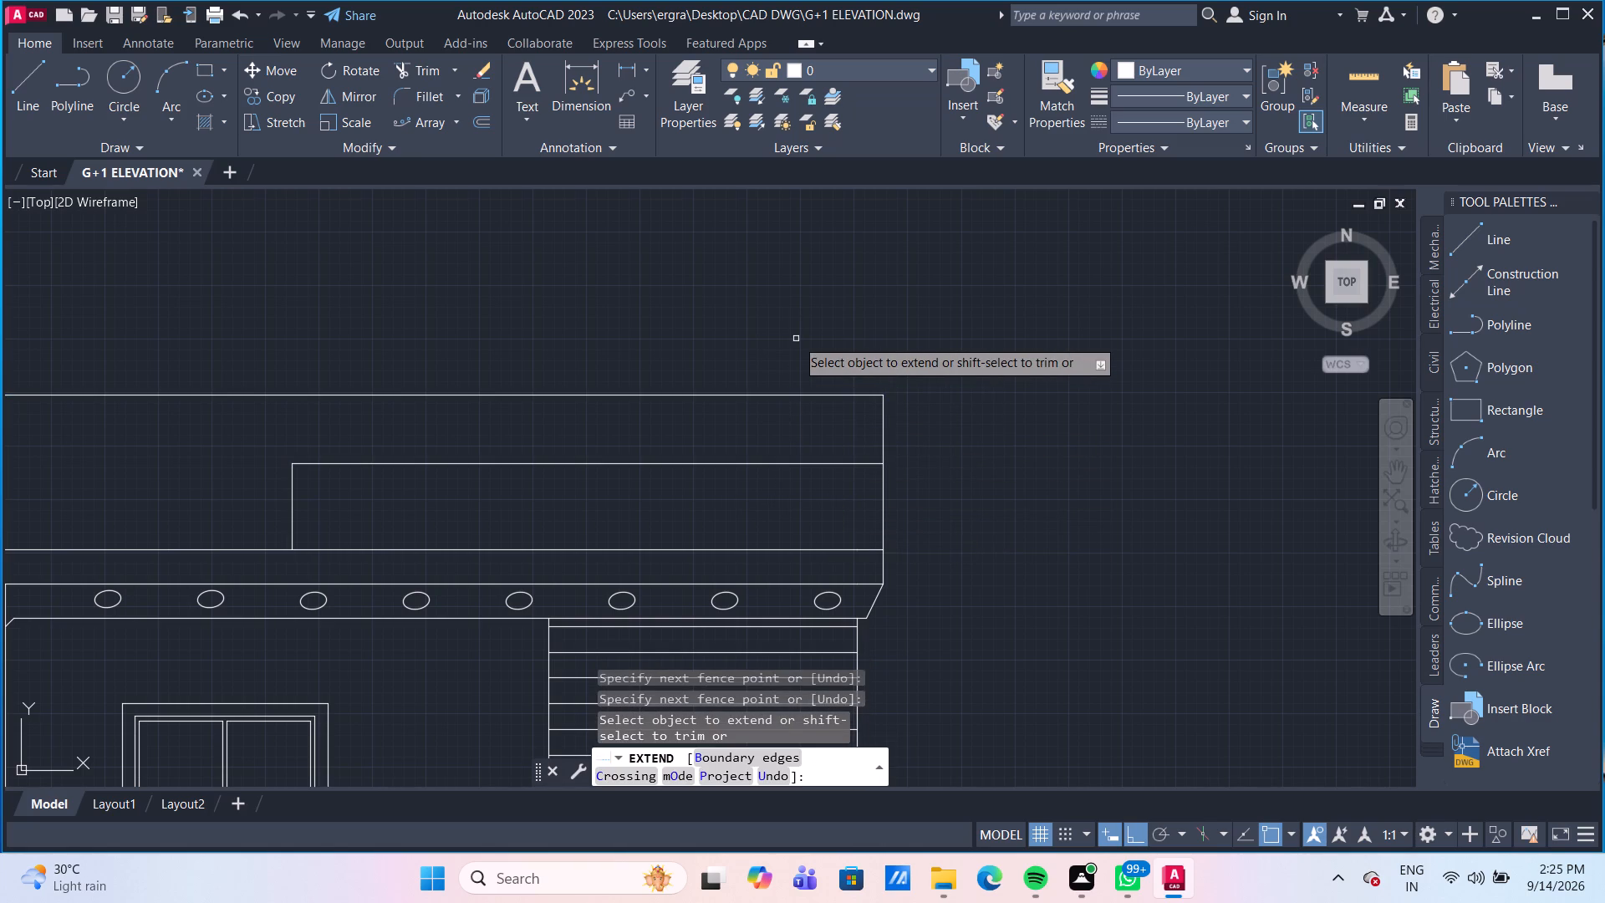
{"action": "scroll", "coordinate": [827, 346], "scroll_direction": "down", "scroll_amount": 2}
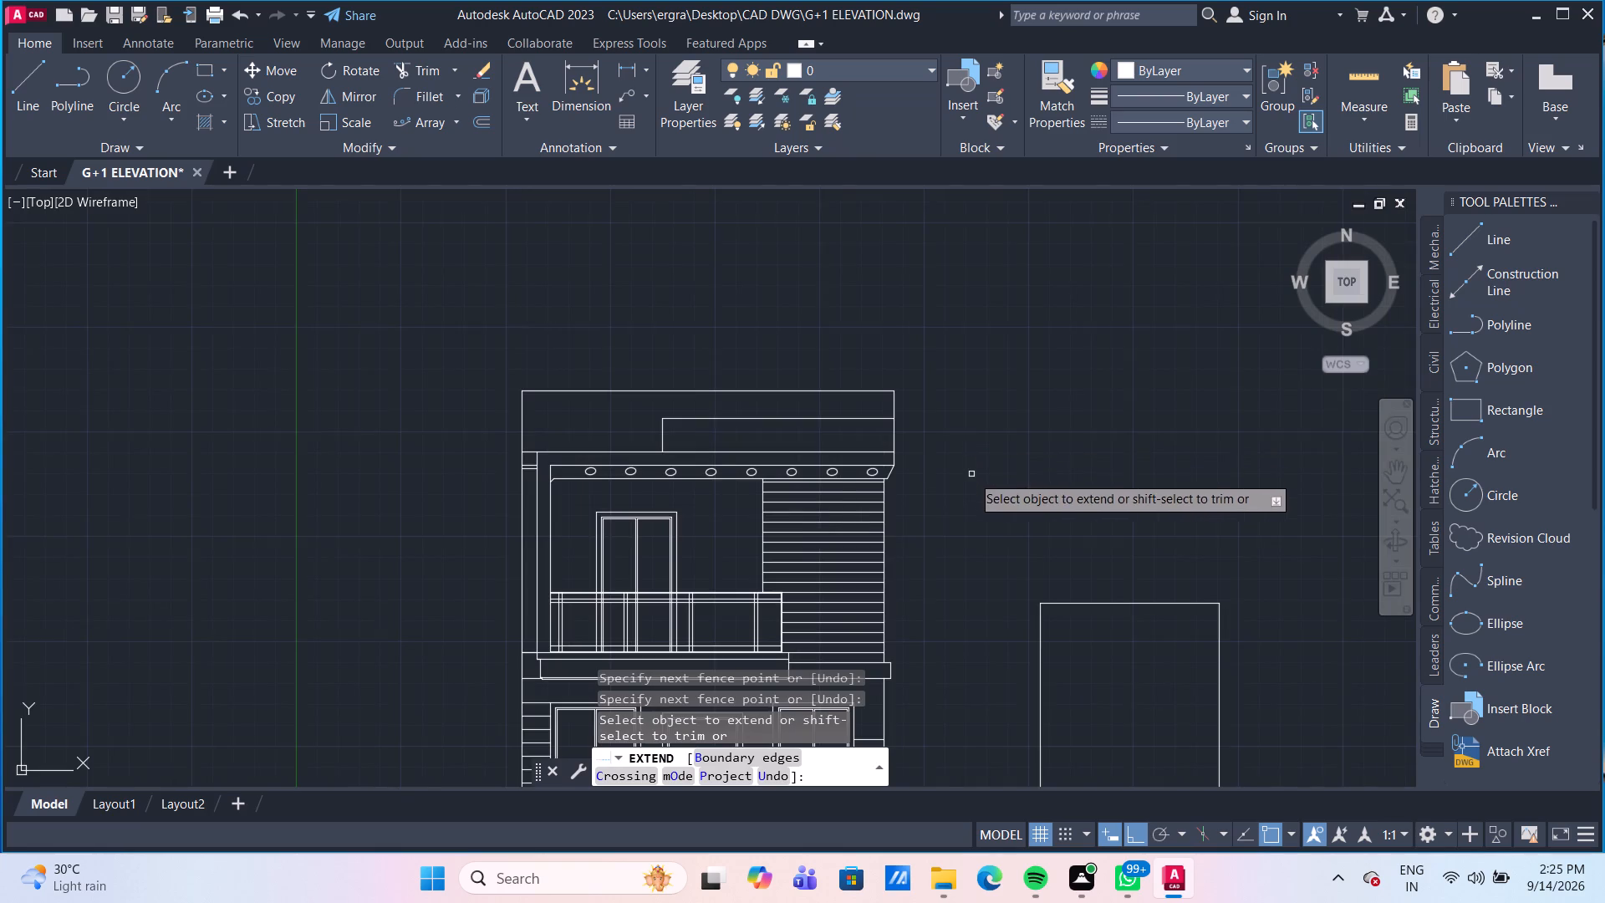
{"action": "scroll", "coordinate": [972, 476], "scroll_direction": "down", "scroll_amount": 1}
{"action": "middle_click_drag", "start_coordinate": [974, 476], "coordinate": [993, 398]}
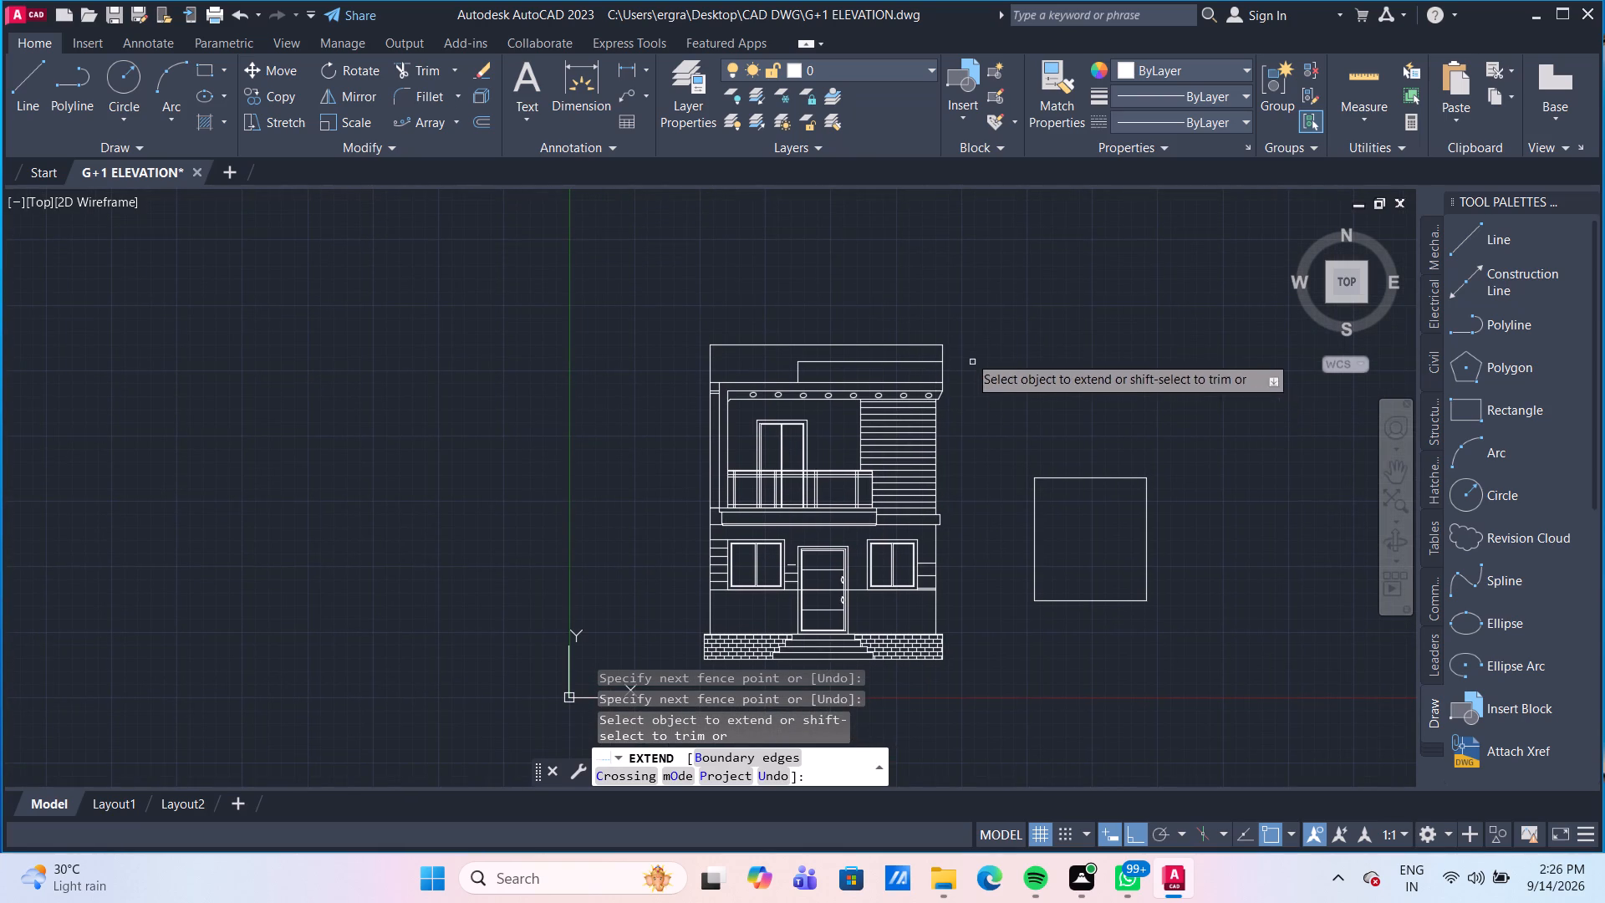
{"action": "scroll", "coordinate": [752, 344], "scroll_direction": "up", "scroll_amount": 2}
{"action": "middle_click_drag", "start_coordinate": [780, 352], "coordinate": [779, 373]}
{"action": "scroll", "coordinate": [780, 372], "scroll_direction": "up", "scroll_amount": 1}
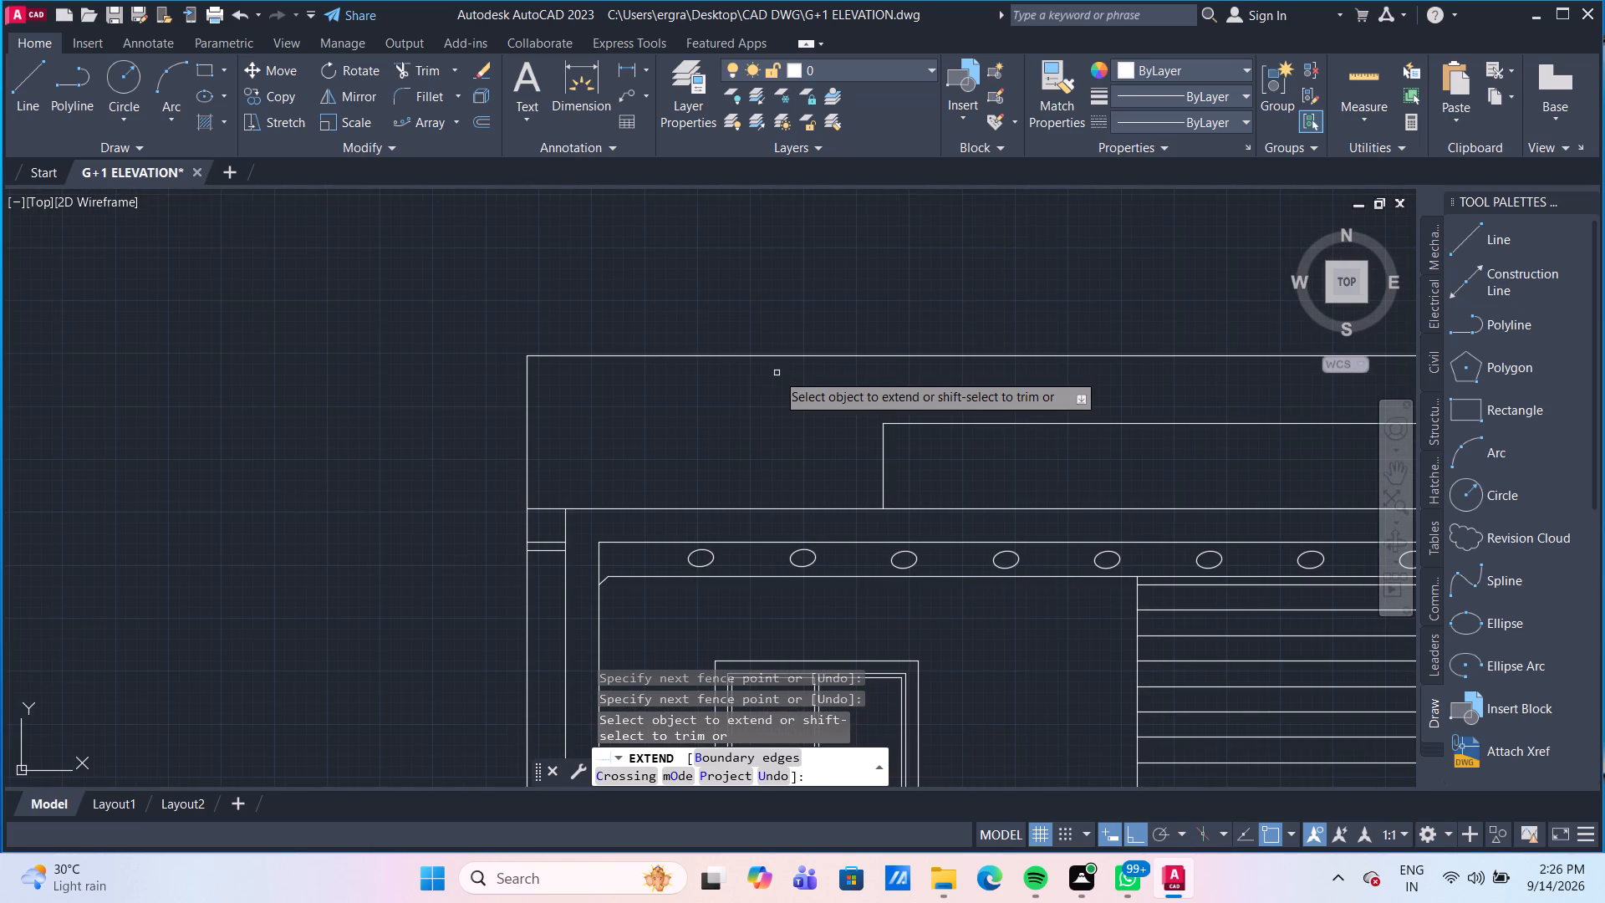
{"action": "key", "text": "Escape"}
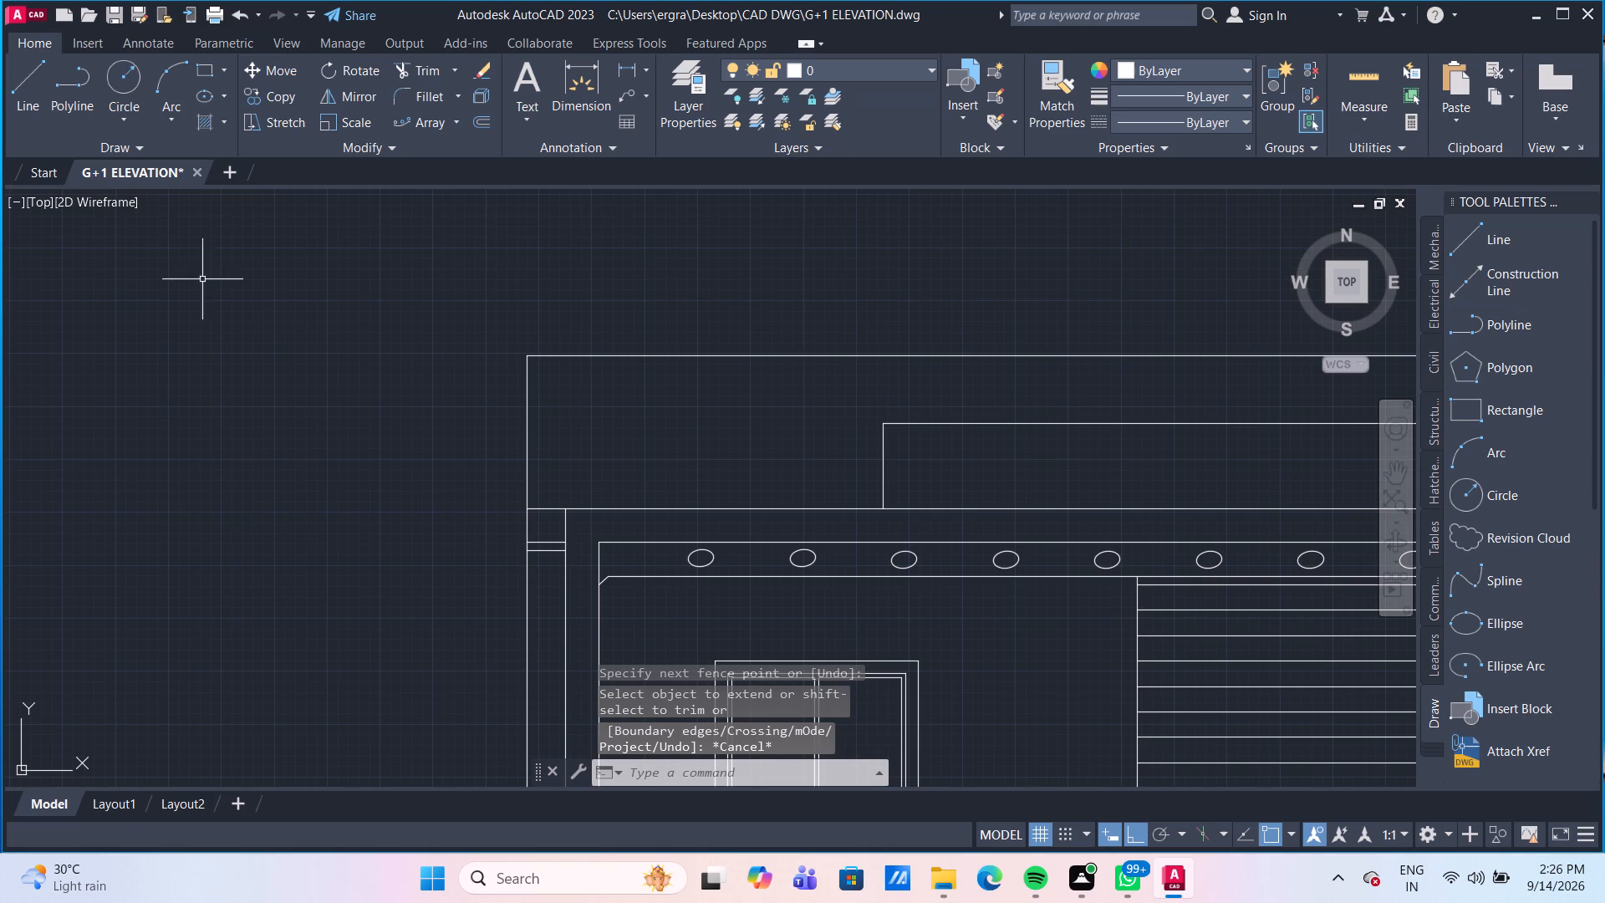
Draw a stepped outline from the inner parapet's upper left corner: 8" up, 4" right, and up to the parapet's top line.
{"action": "left_click", "coordinate": [30, 79]}
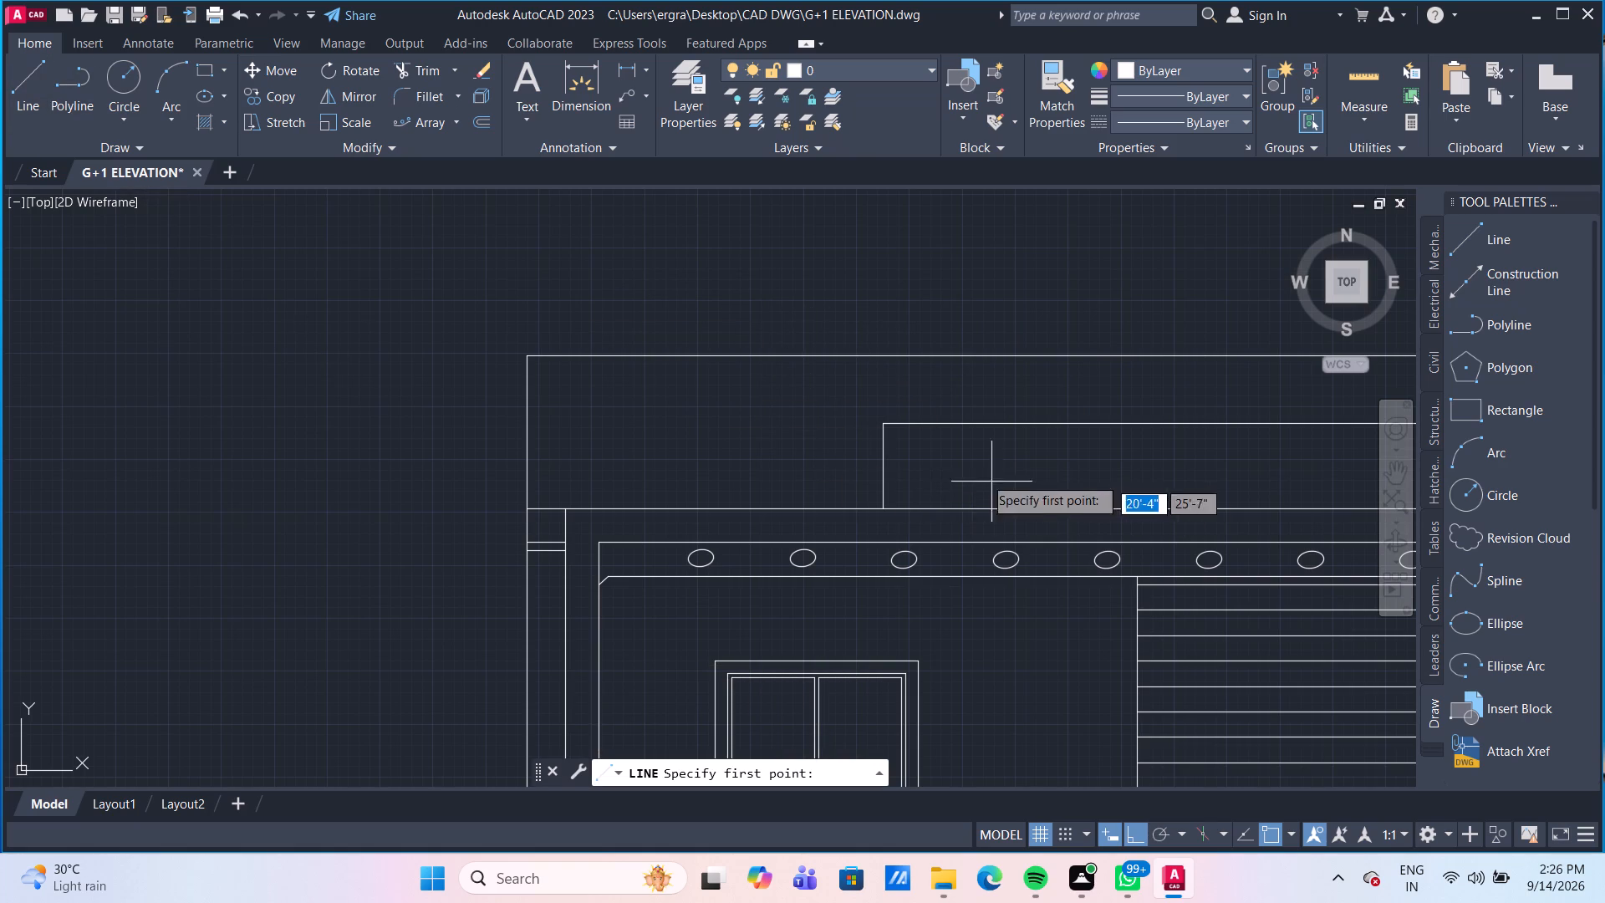
{"action": "left_click", "coordinate": [888, 425]}
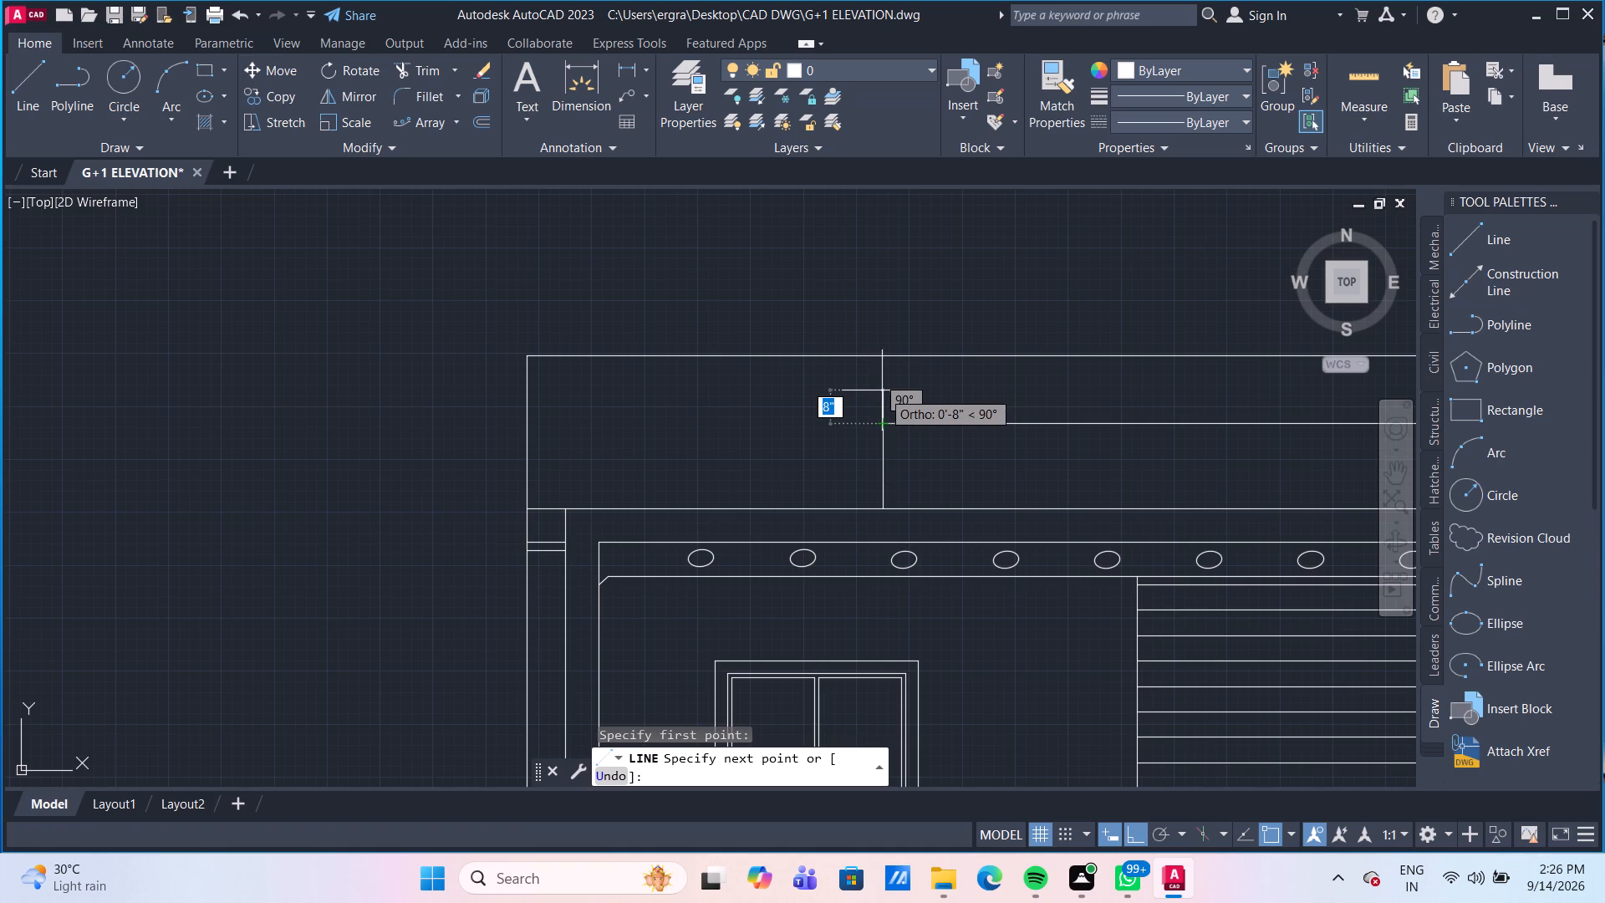
{"action": "key", "text": "1"}
{"action": "key", "text": "apostrophe"}
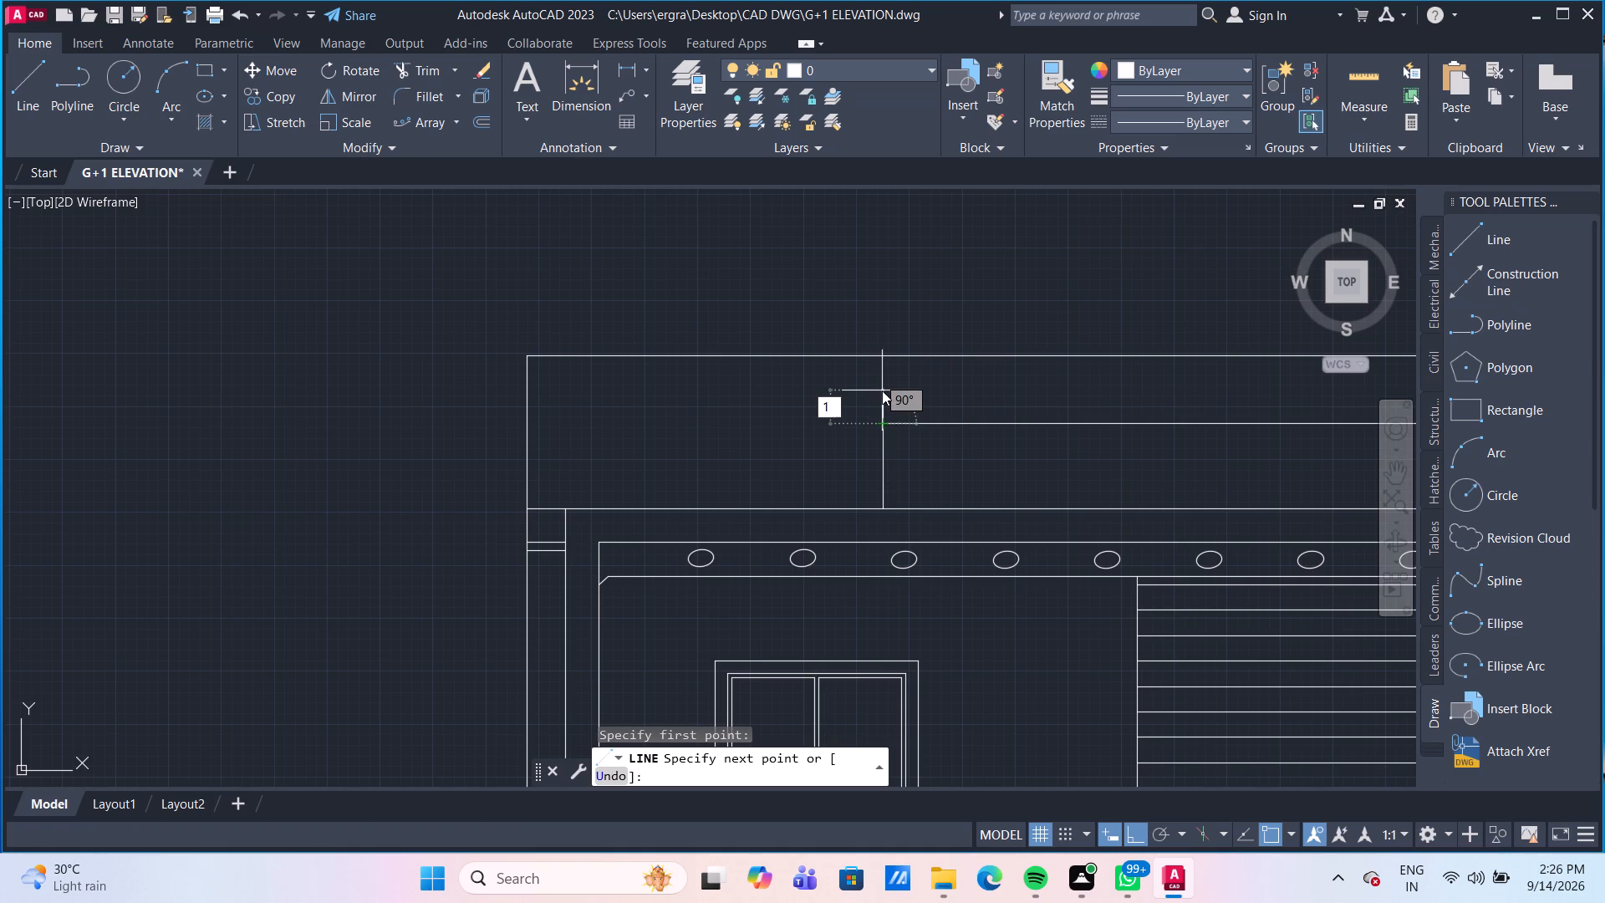
{"action": "key", "text": "Return"}
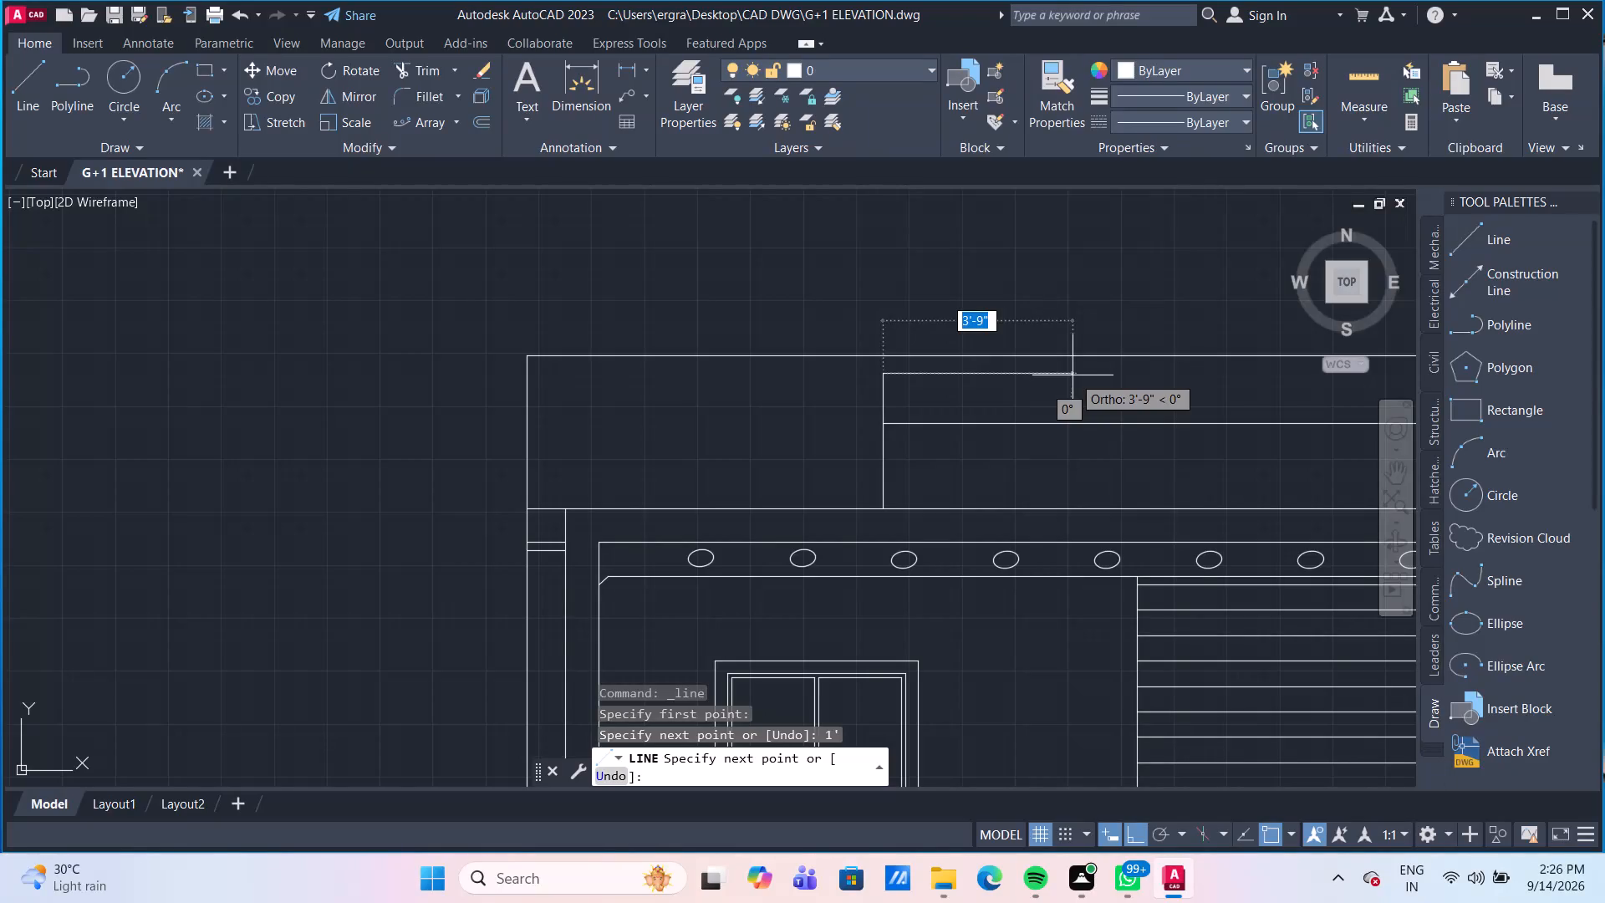
{"action": "key", "text": "ctrl+z"}
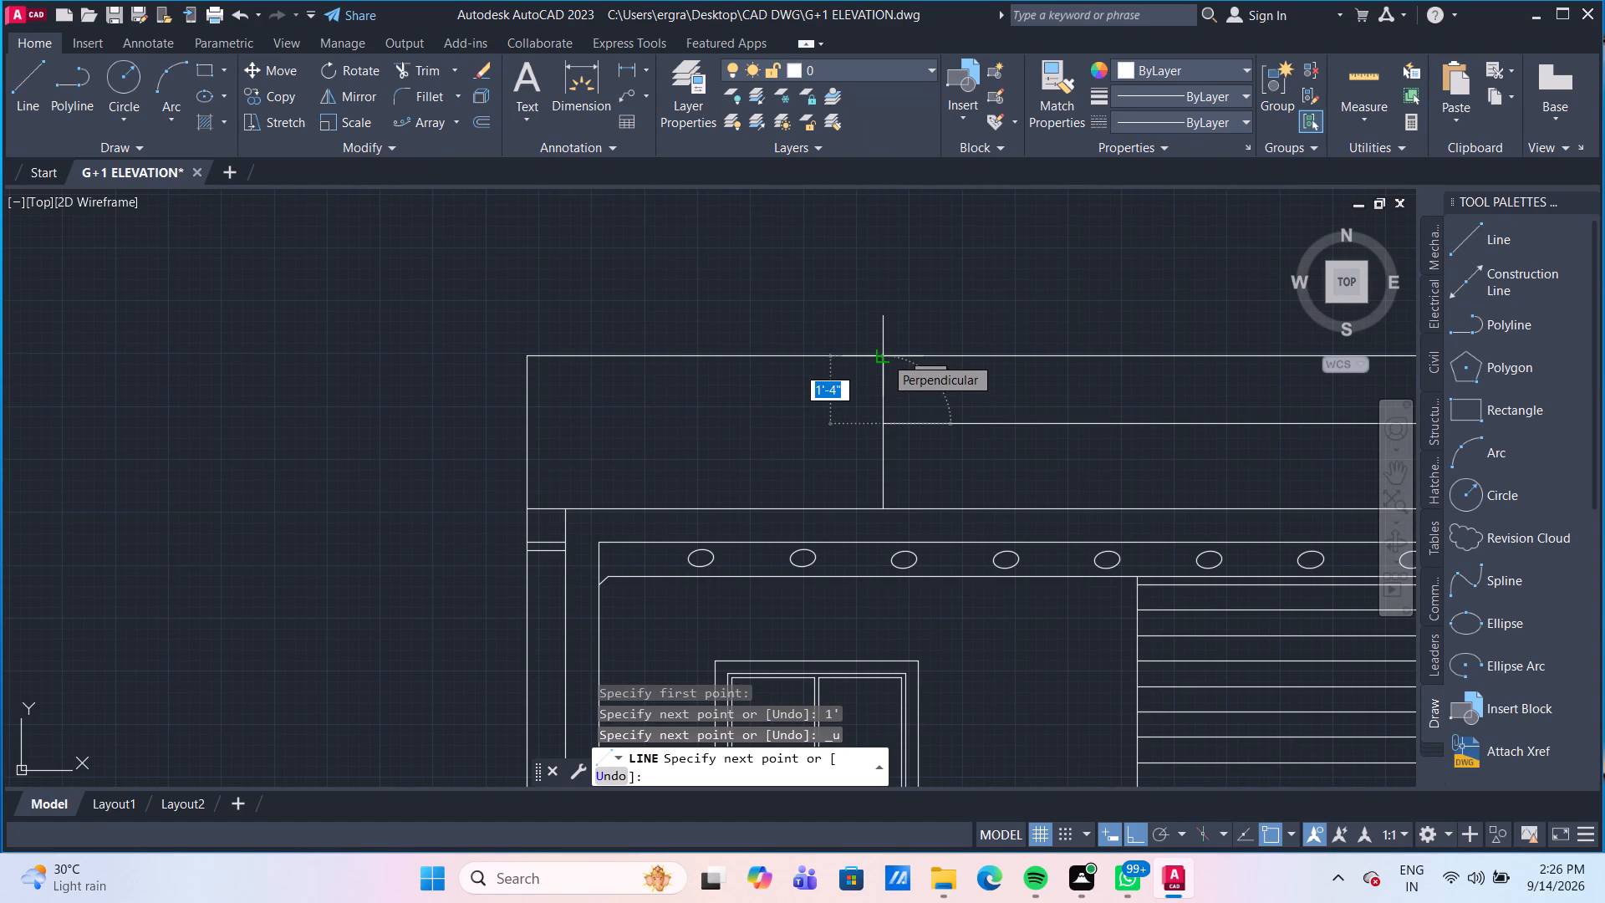
{"action": "key", "text": "8"}
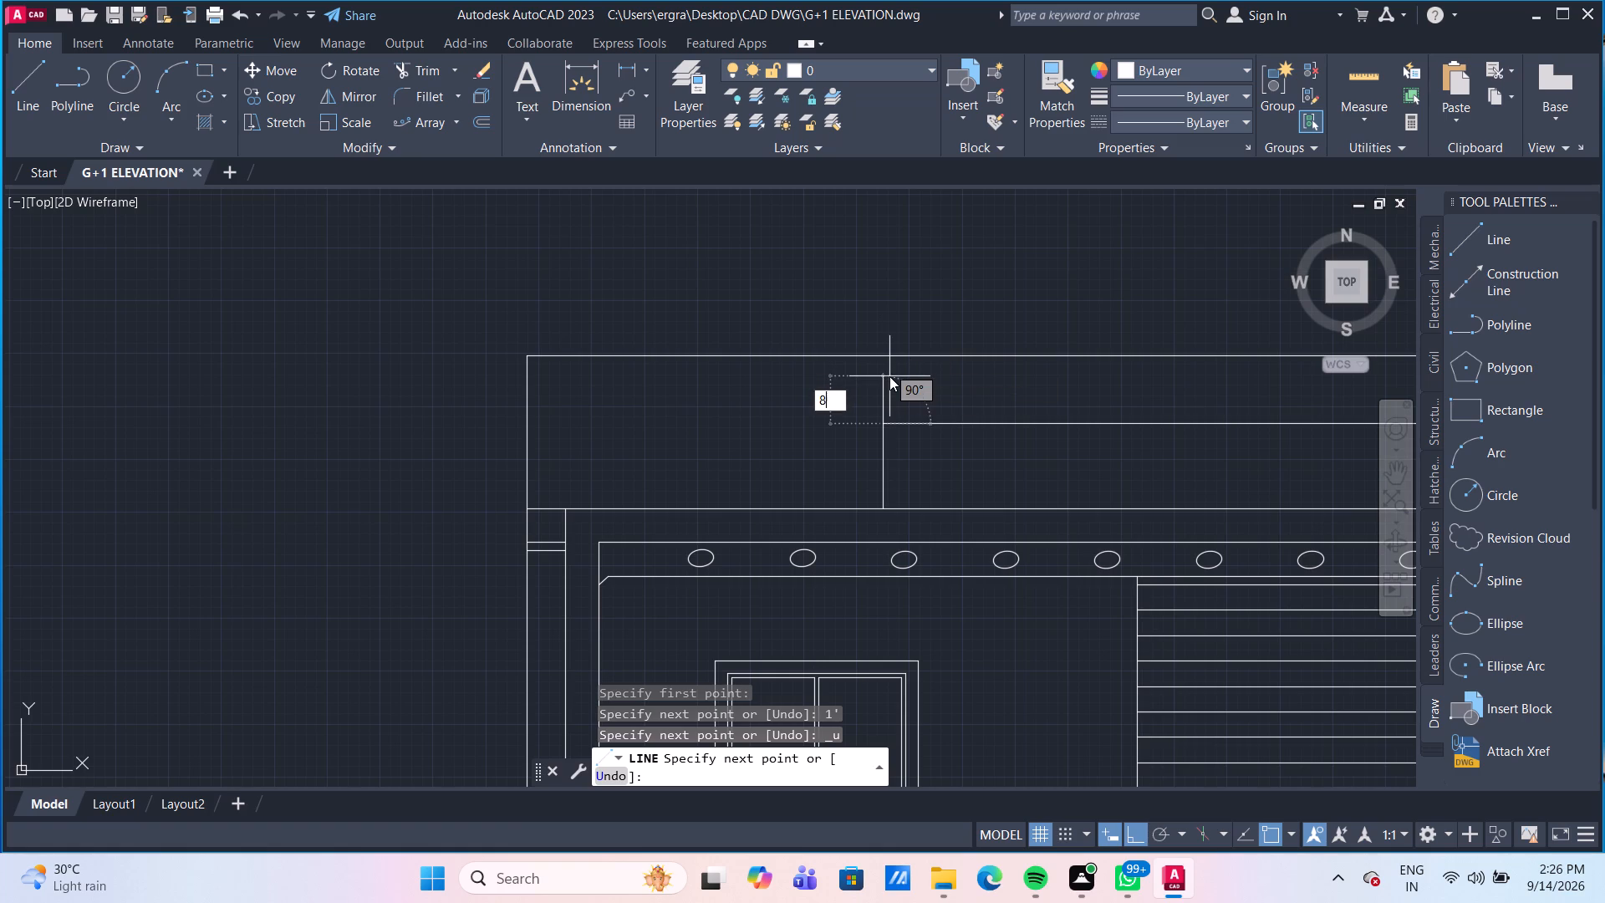
{"action": "key", "text": "shift+quotedbl"}
{"action": "key", "text": "Return"}
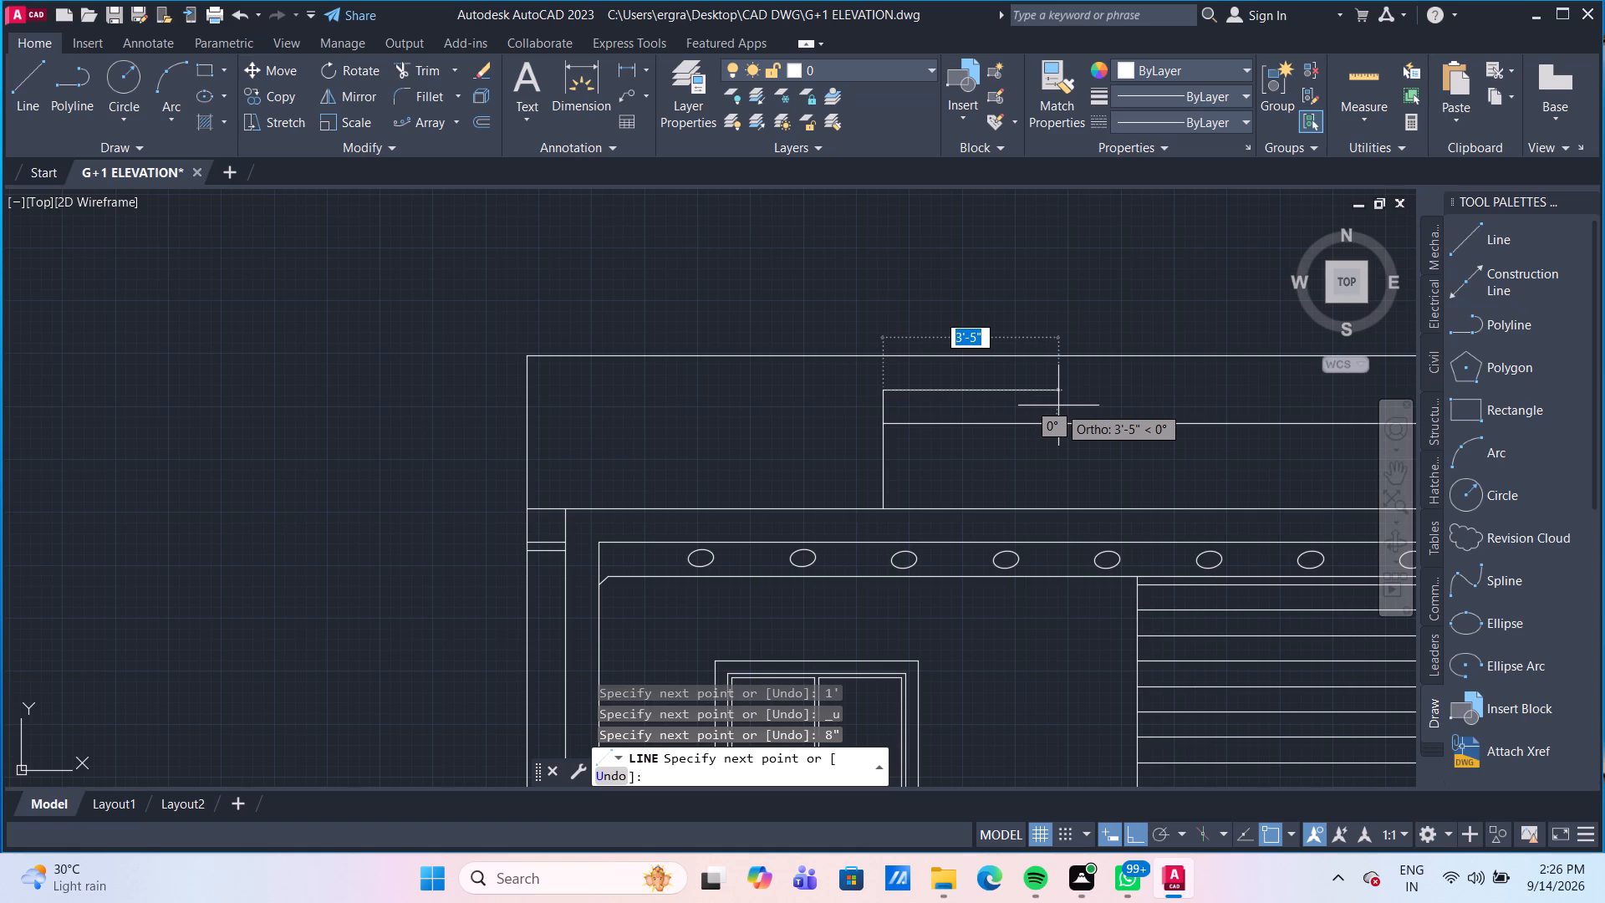
{"action": "key", "text": "4"}
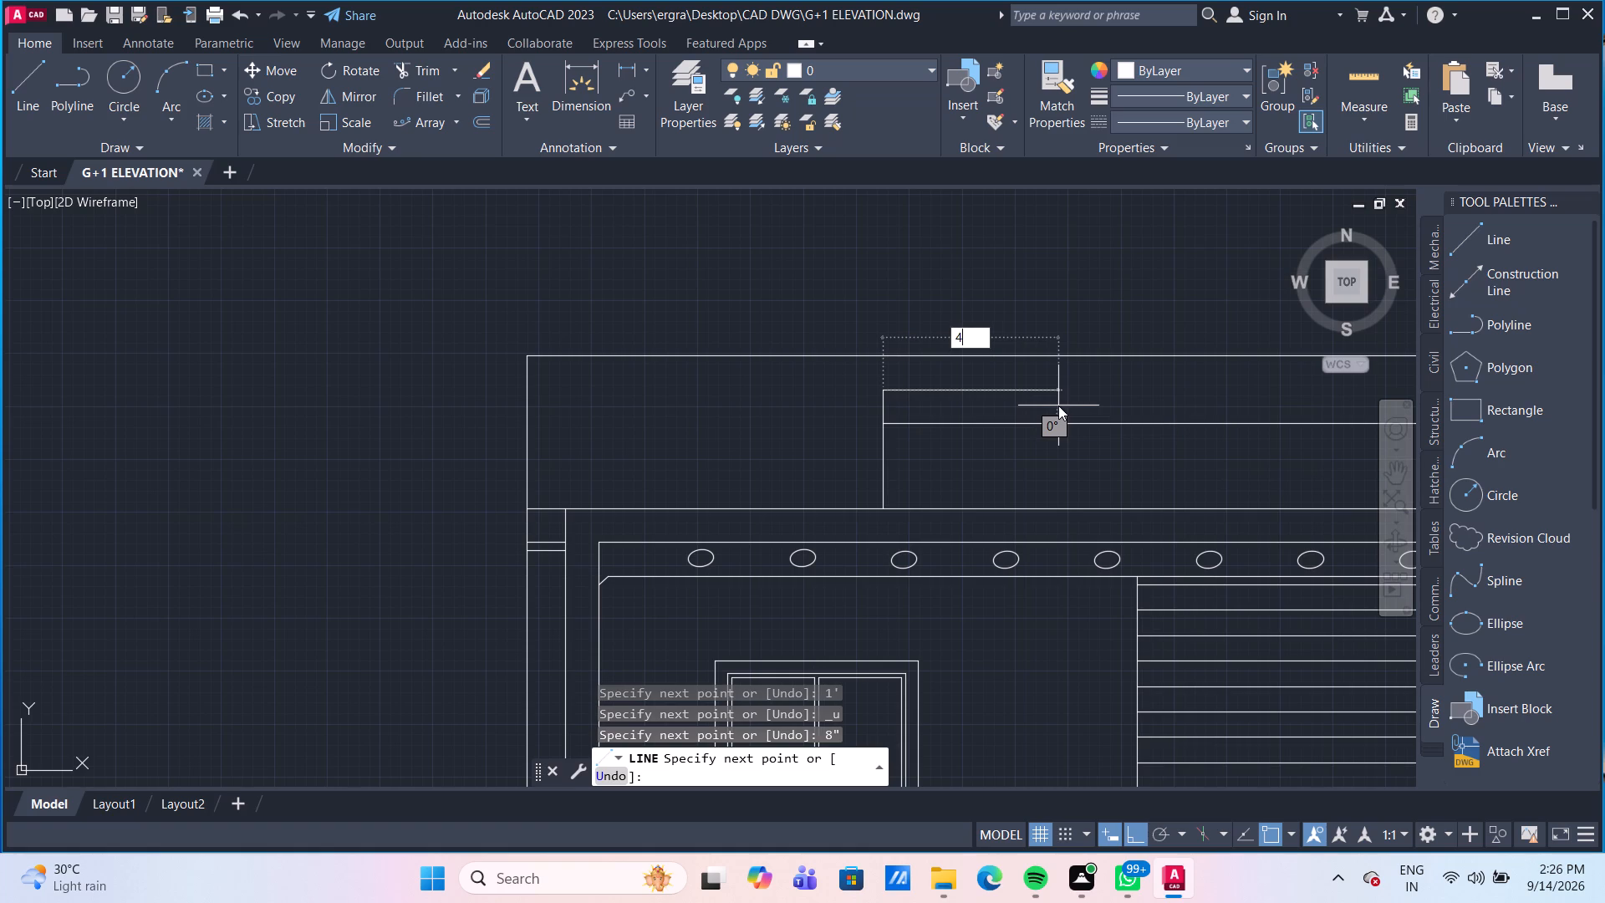
{"action": "key", "text": "shift+quotedbl"}
{"action": "key", "text": "Return"}
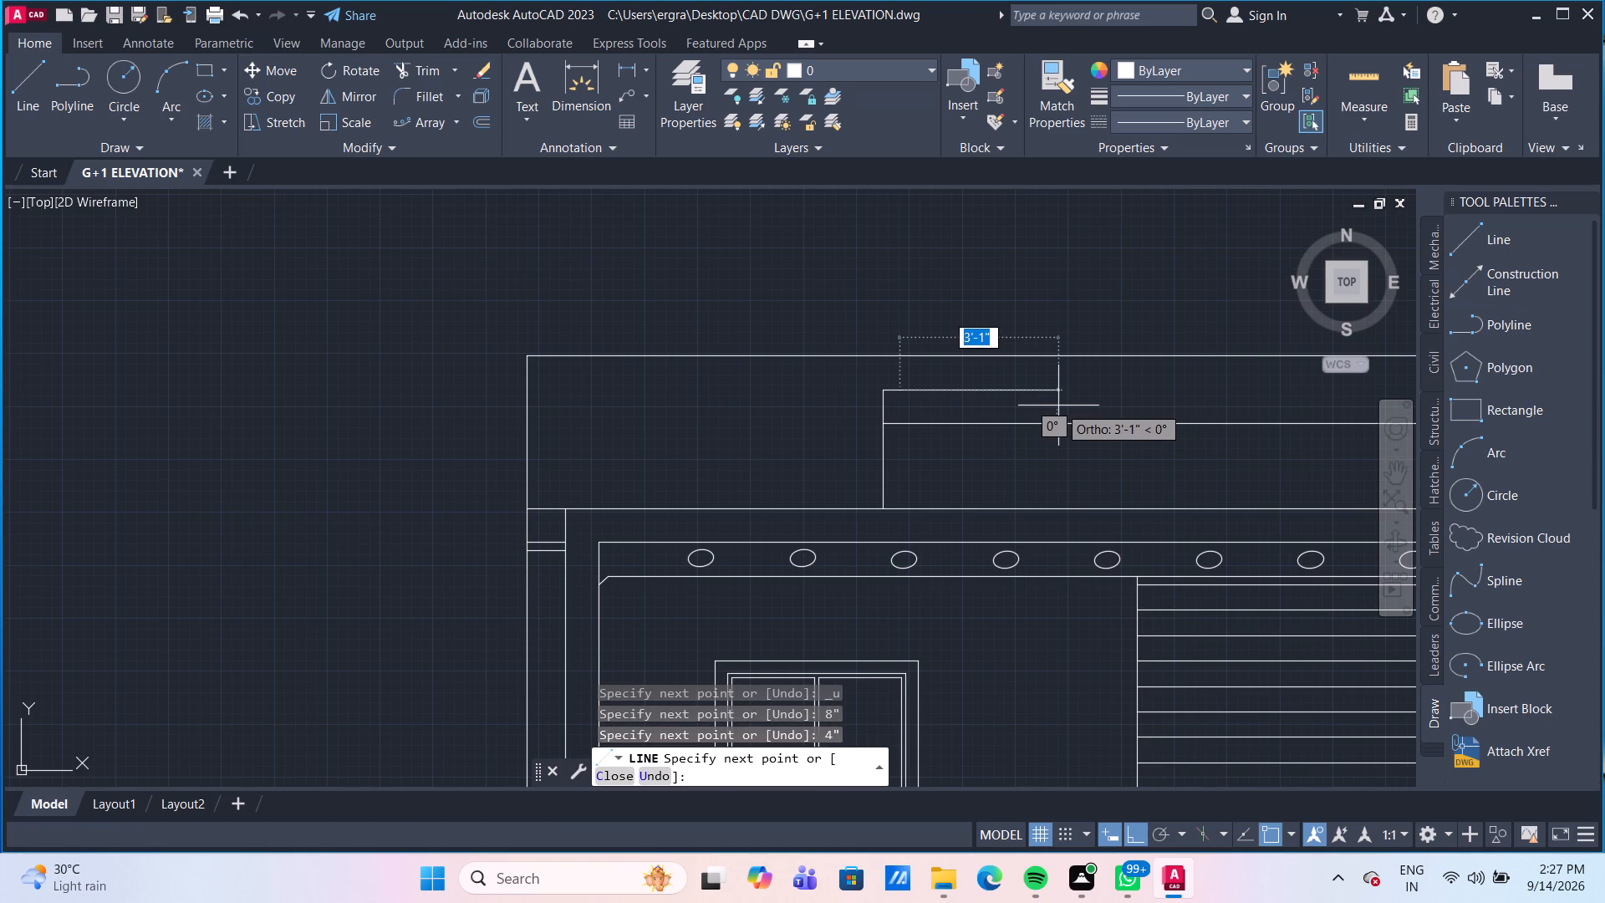
{"action": "left_click", "coordinate": [898, 360]}
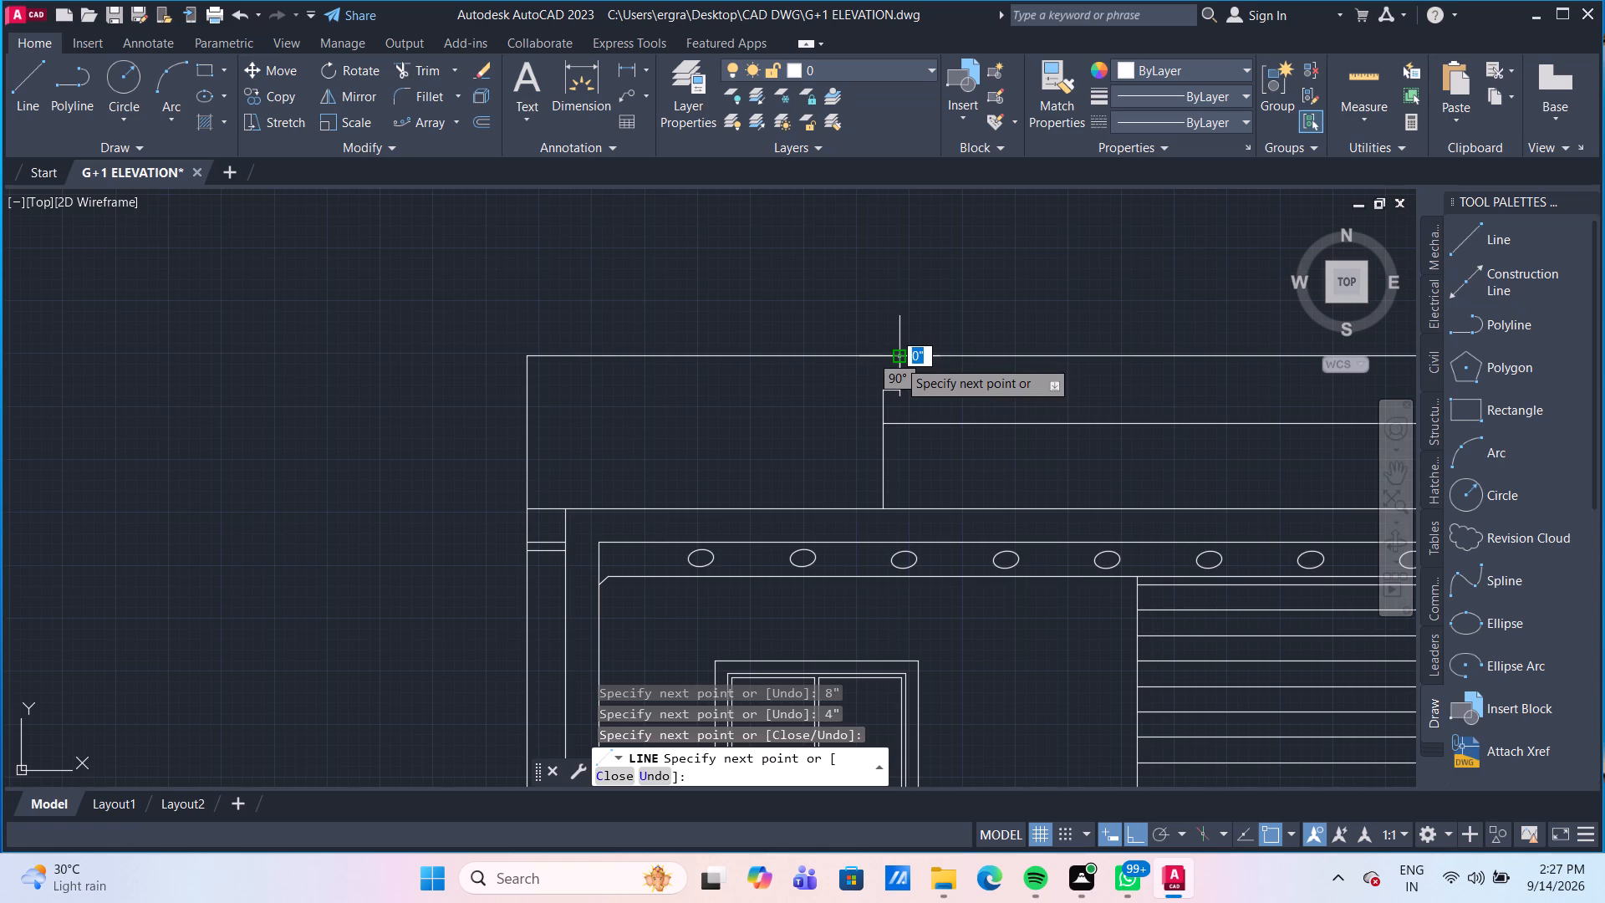
{"action": "key", "text": "Return"}
Trim the parapet's top line to the right of the step and the right vertical edge above the lower parapet.
{"action": "scroll", "coordinate": [1180, 441], "scroll_direction": "down", "scroll_amount": 2}
{"action": "middle_click_drag", "start_coordinate": [1112, 417], "coordinate": [842, 343]}
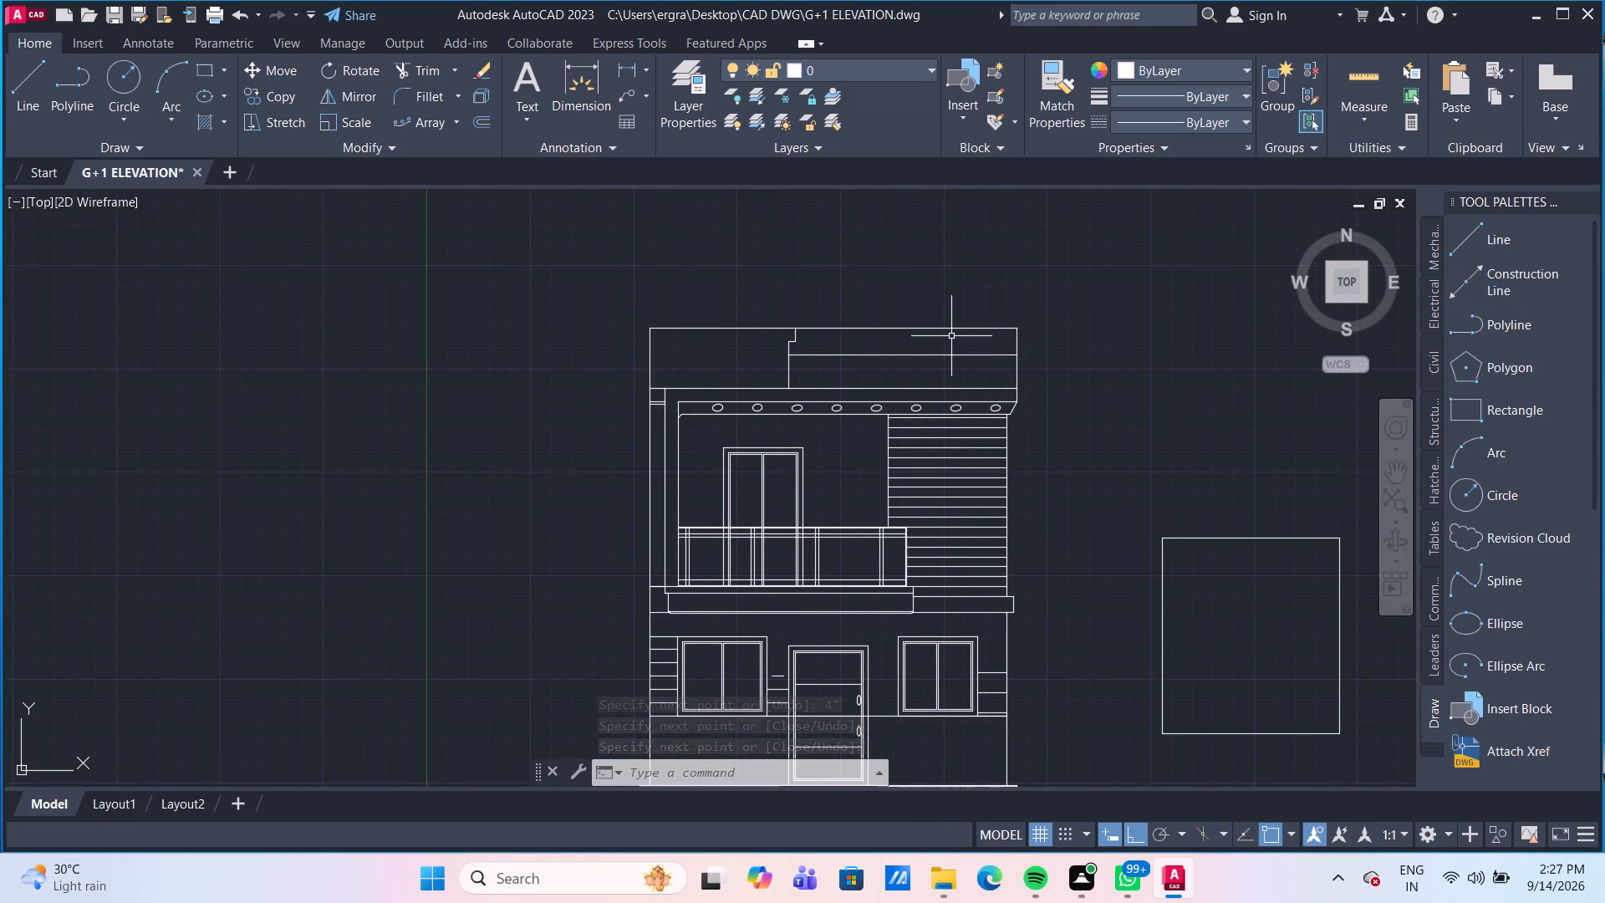
{"action": "type", "text": "TR"}
{"action": "key", "text": "Return"}
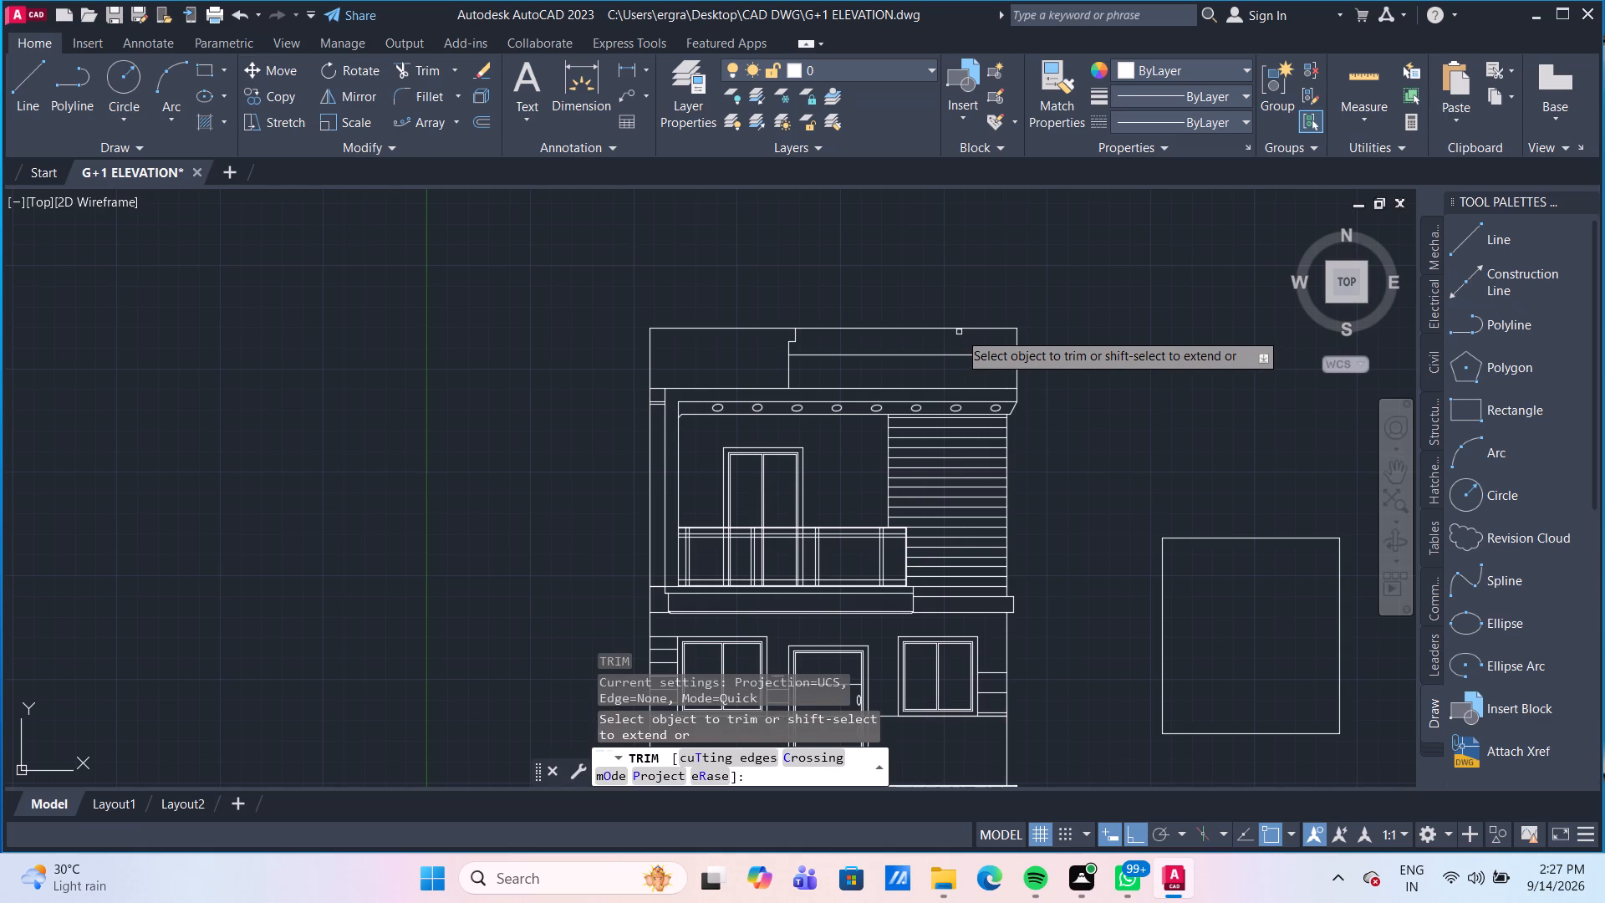
{"action": "left_click", "coordinate": [960, 329]}
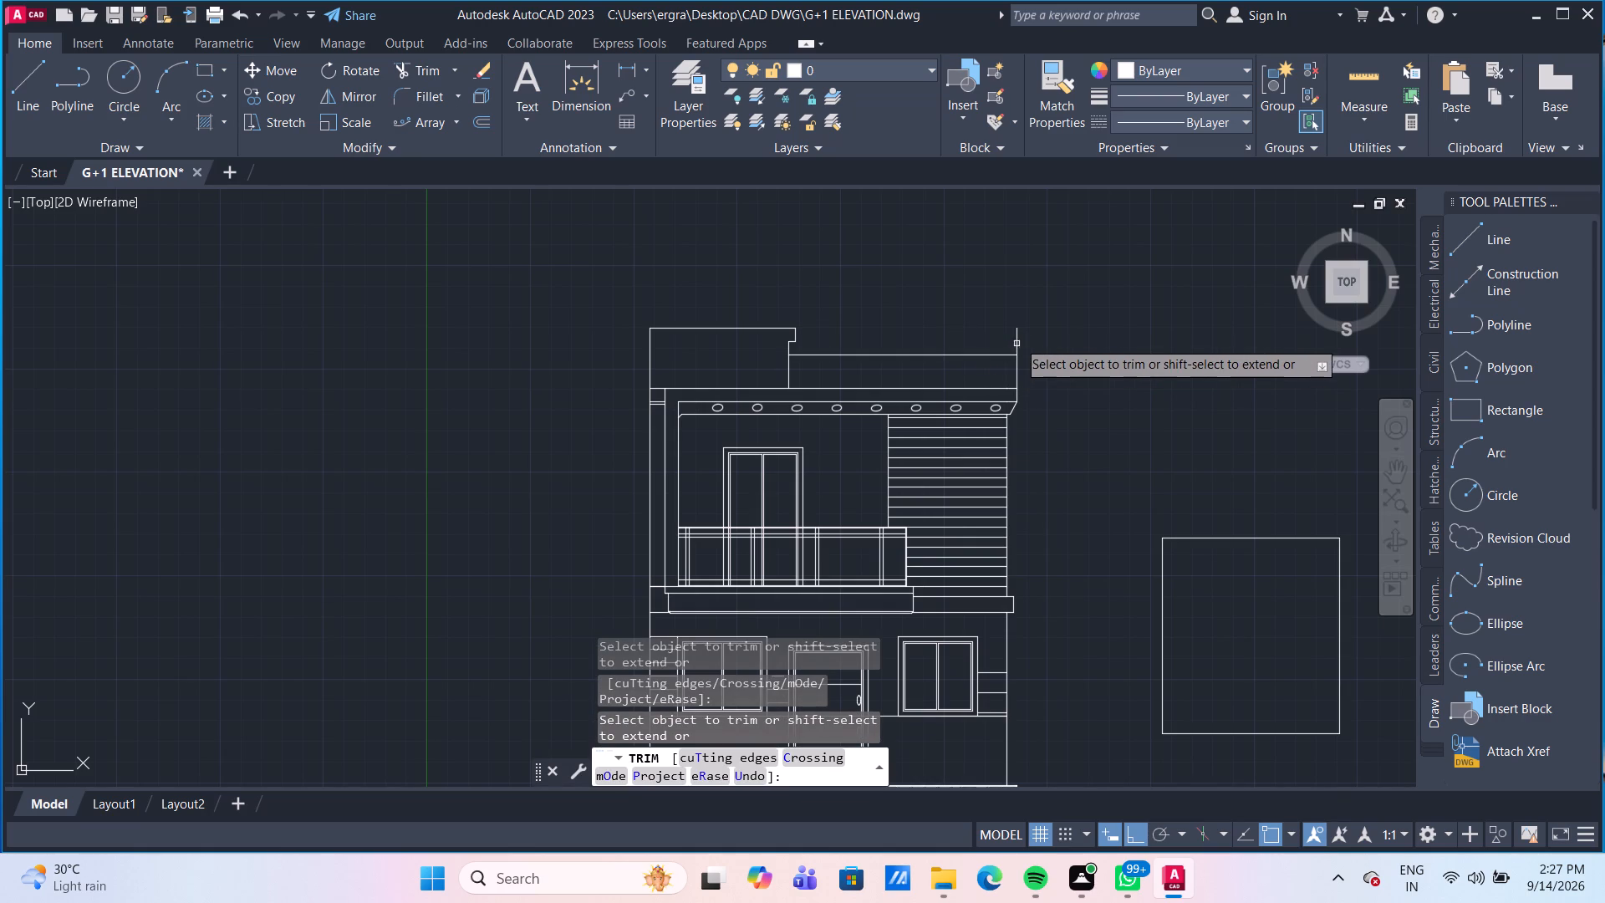
{"action": "left_click", "coordinate": [1020, 337]}
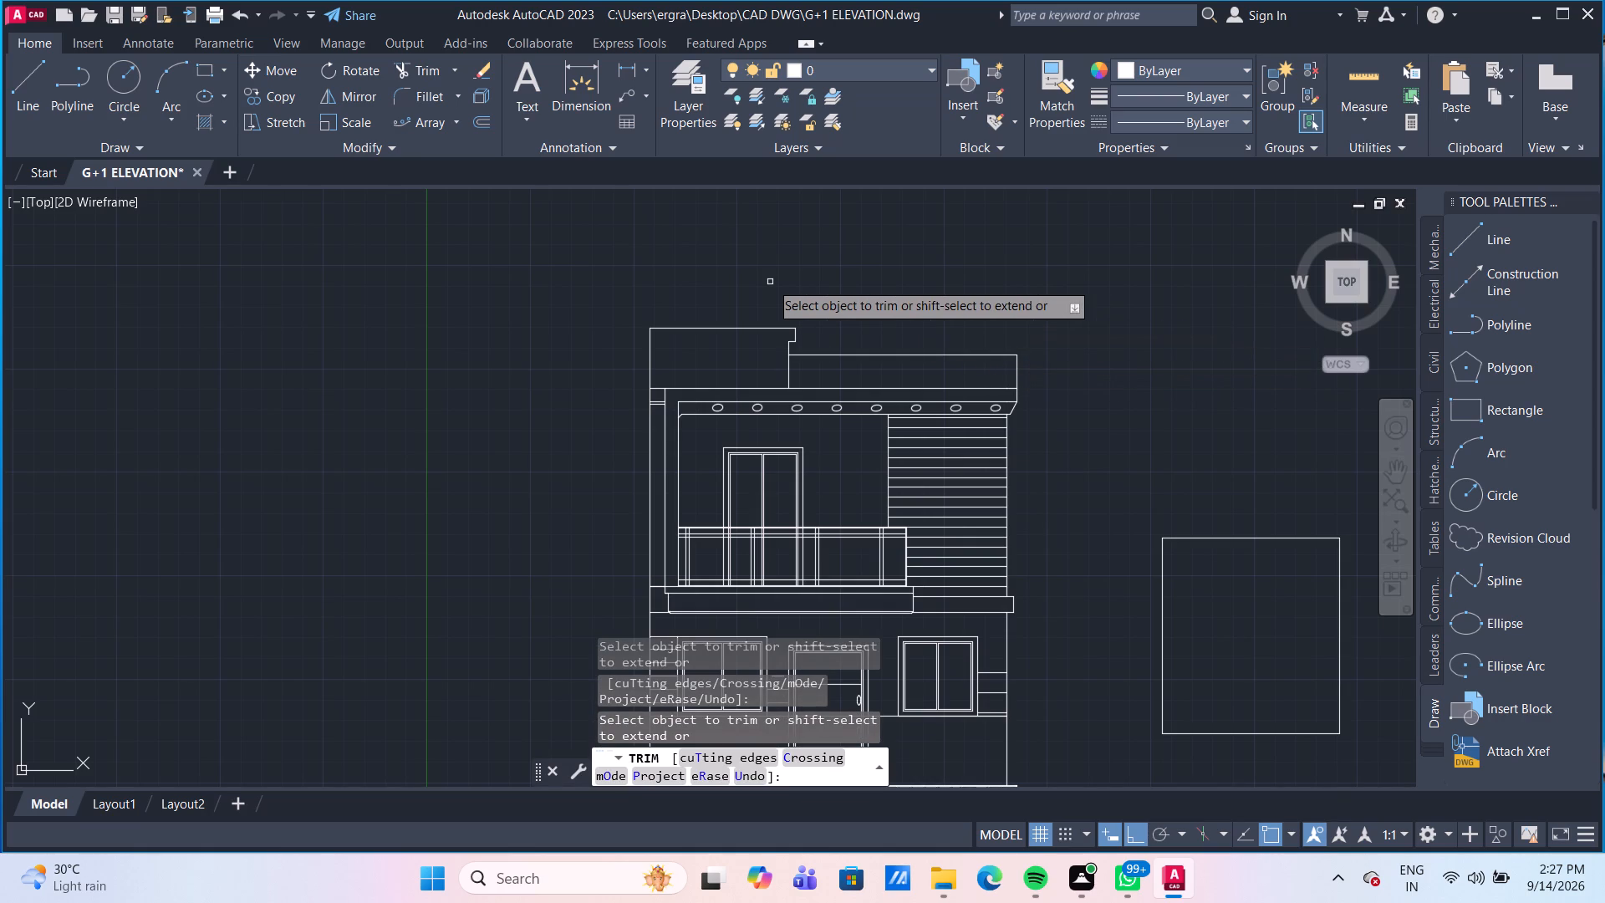
Draw a diagonal line from the lower corner of the 4" overhang down to the raised parapet's right edge.
{"action": "scroll", "coordinate": [808, 334], "scroll_direction": "up", "scroll_amount": 2}
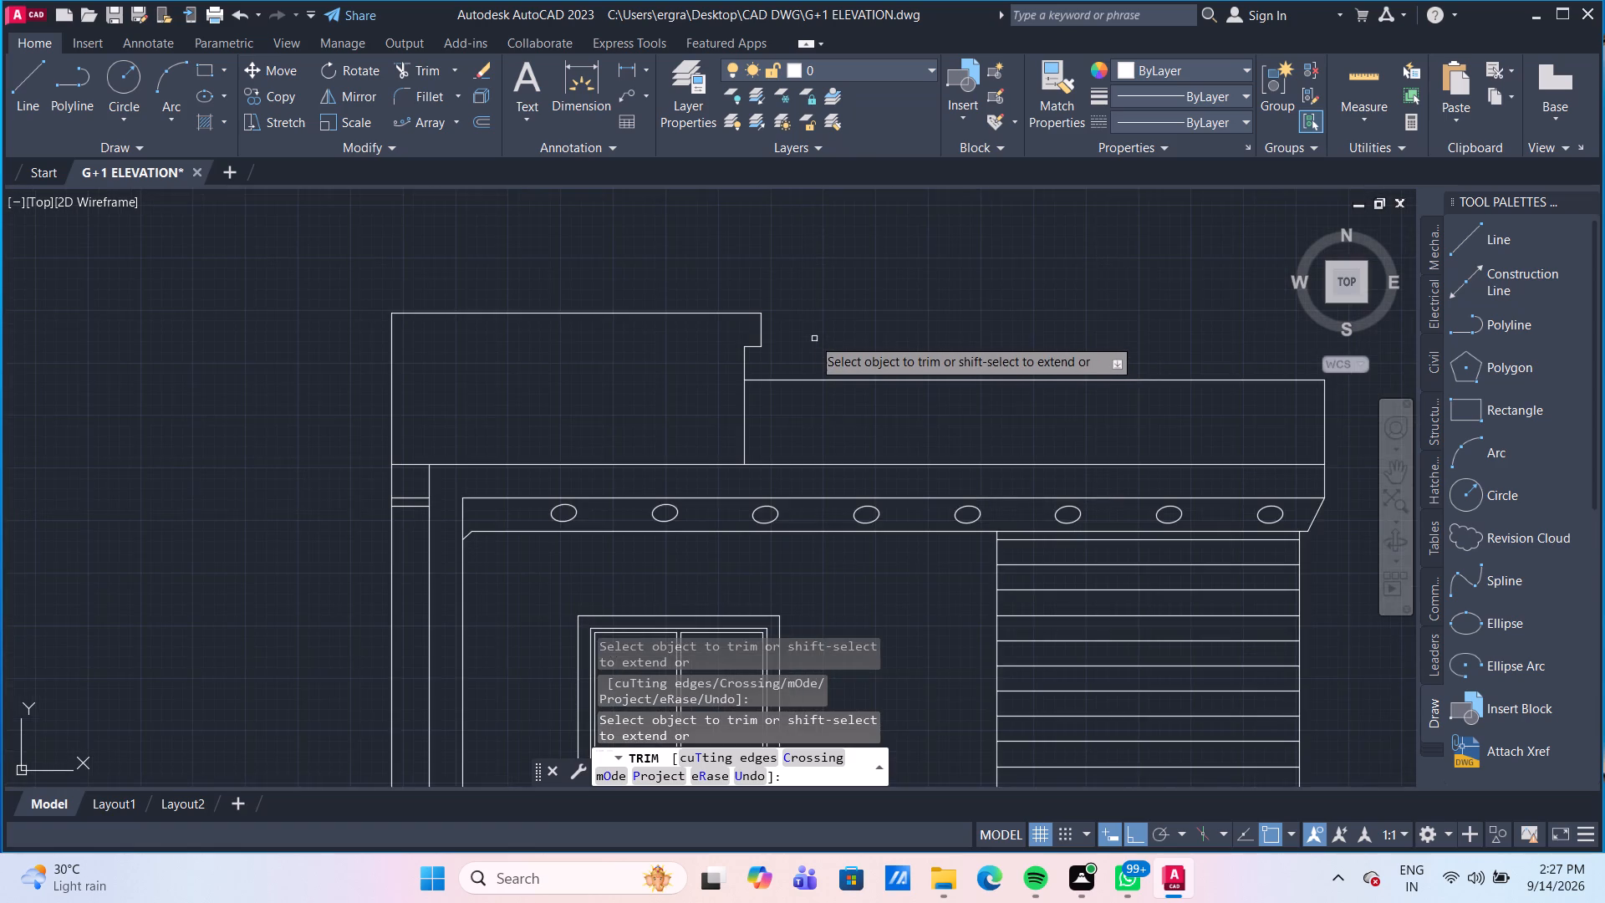
{"action": "middle_click_drag", "start_coordinate": [810, 330], "coordinate": [912, 357]}
{"action": "scroll", "coordinate": [818, 329], "scroll_direction": "up", "scroll_amount": 1}
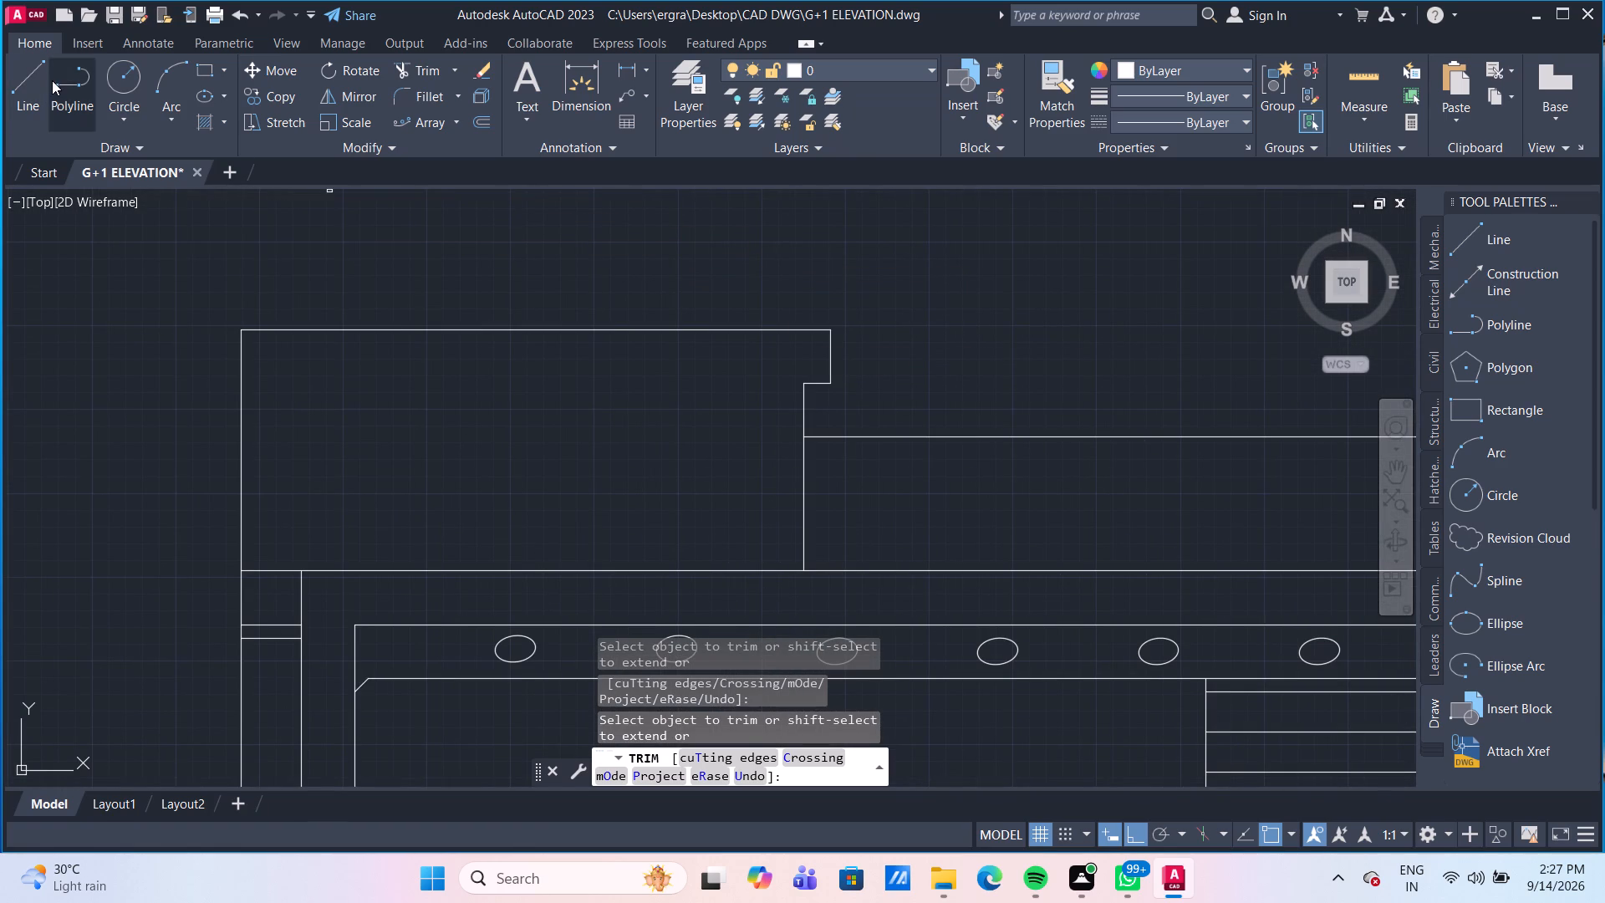
{"action": "left_click_drag", "start_coordinate": [15, 80], "coordinate": [57, 102]}
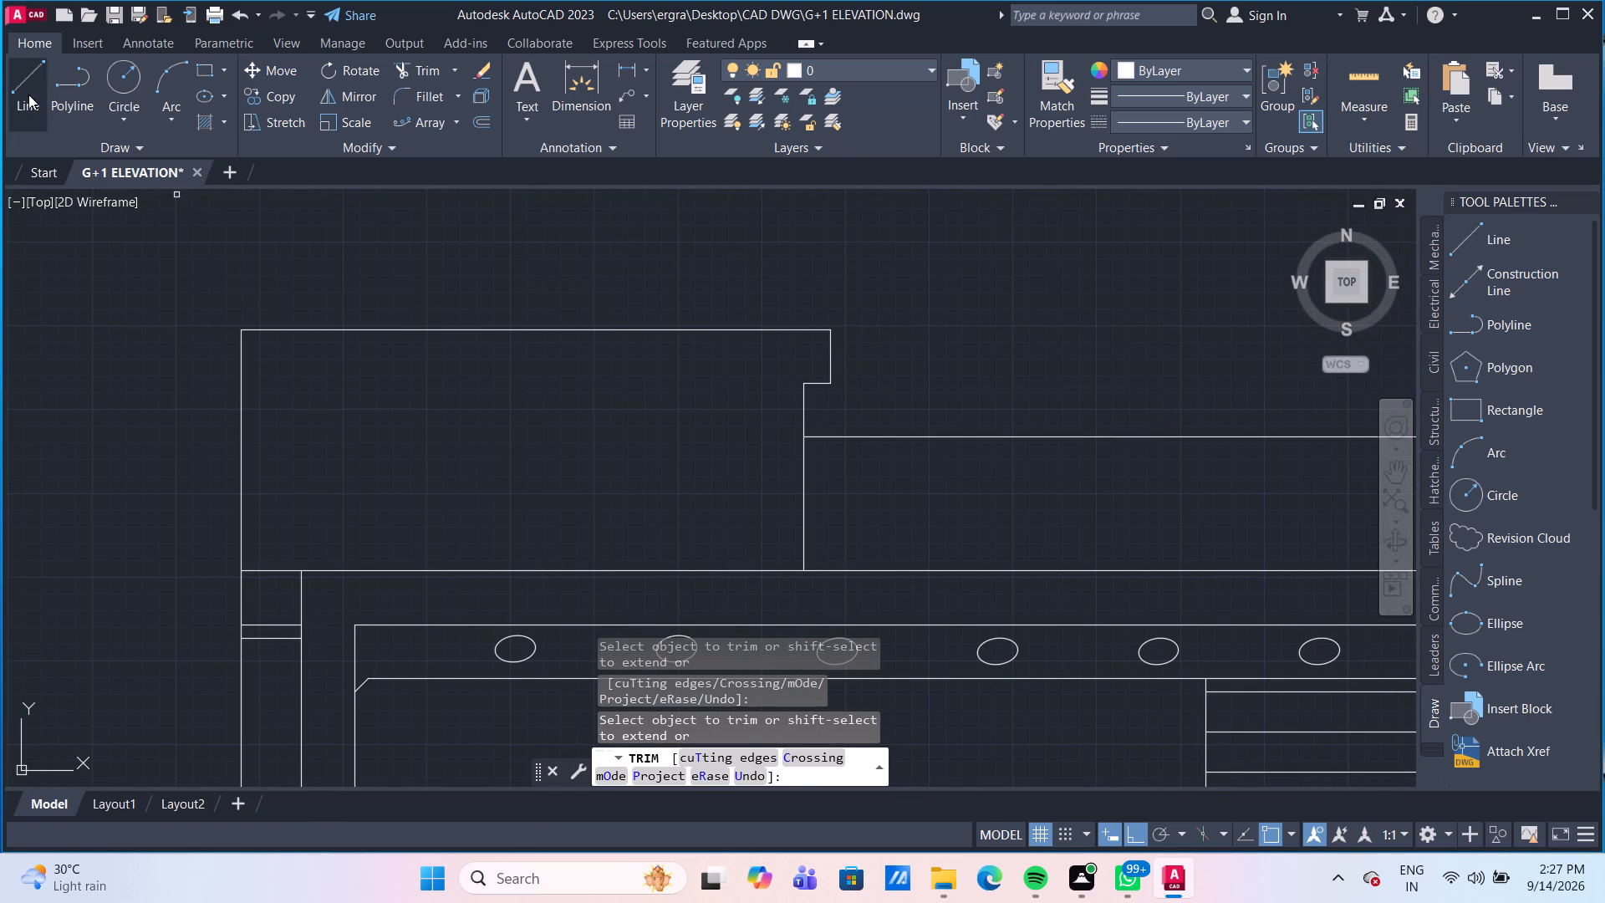
{"action": "left_click", "coordinate": [28, 94]}
{"action": "left_click", "coordinate": [833, 386]}
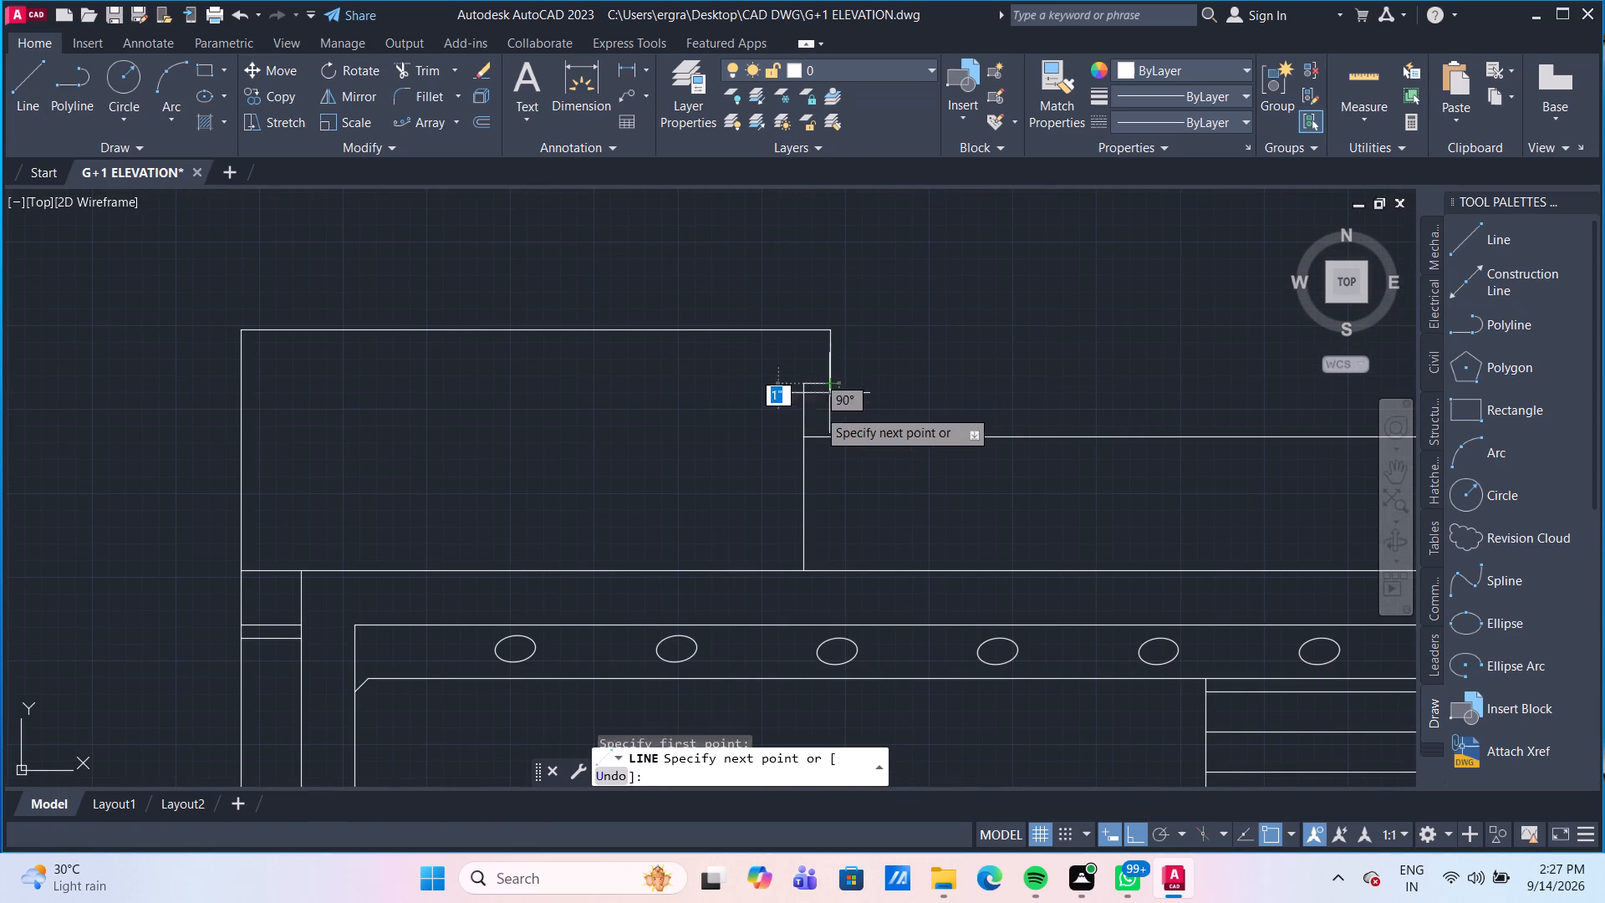
{"action": "left_click", "coordinate": [813, 416]}
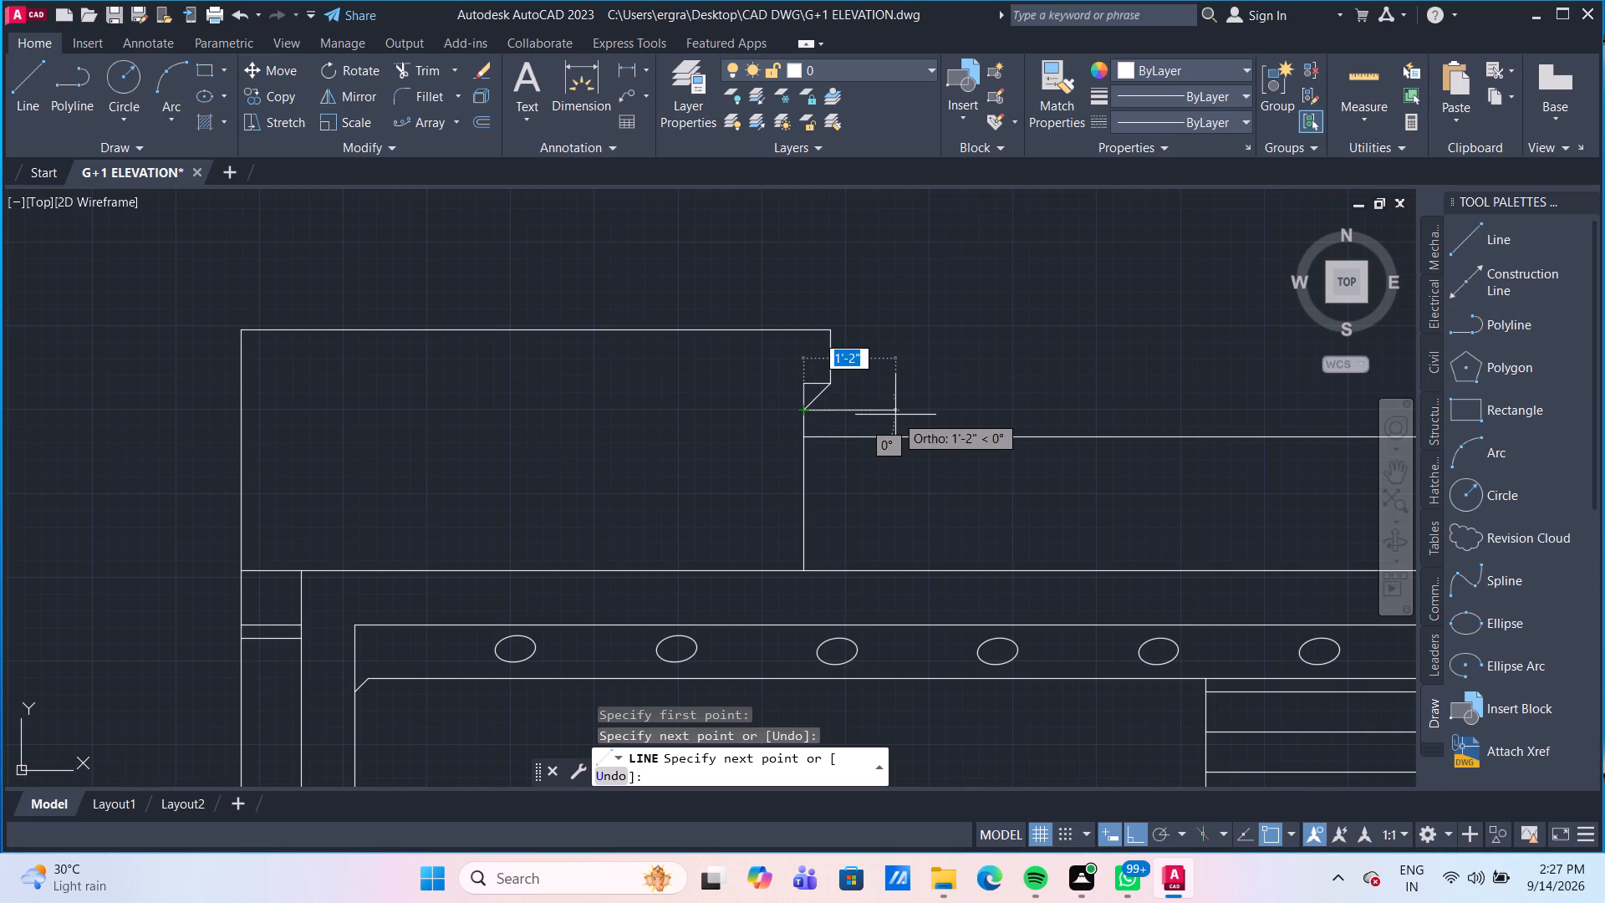
{"action": "key", "text": "Escape"}
Draw a horizontal line about 7' long from the overhang's inner corner to the raised parapet's left edge.
{"action": "scroll", "coordinate": [895, 415], "scroll_direction": "down", "scroll_amount": 2}
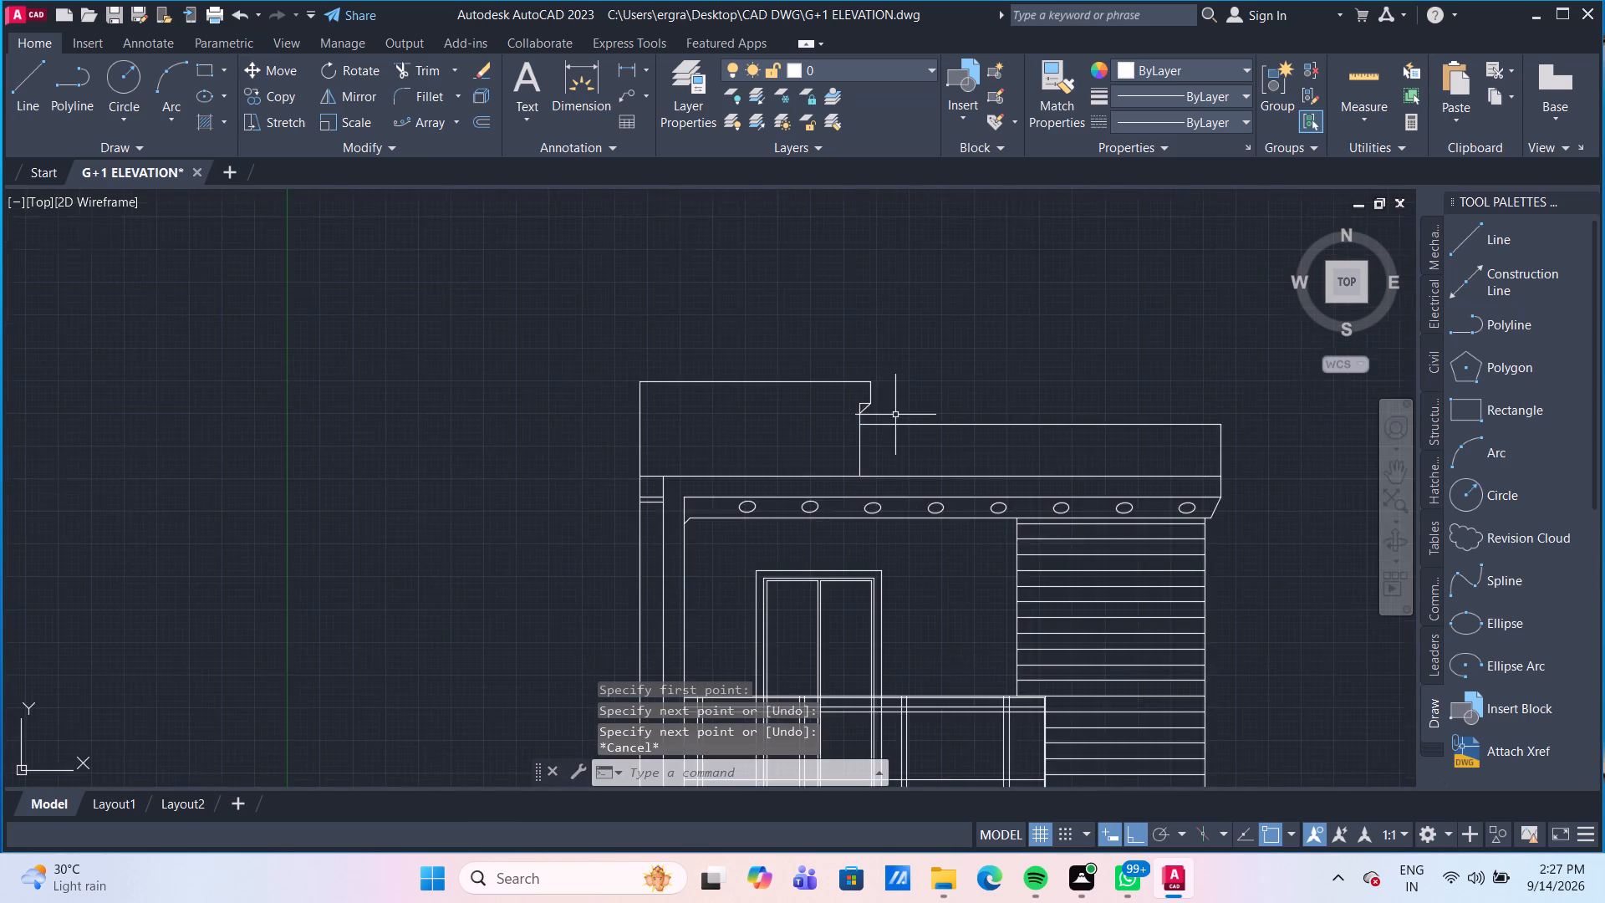
{"action": "scroll", "coordinate": [895, 415], "scroll_direction": "down", "scroll_amount": 2}
{"action": "scroll", "coordinate": [901, 429], "scroll_direction": "up", "scroll_amount": 2}
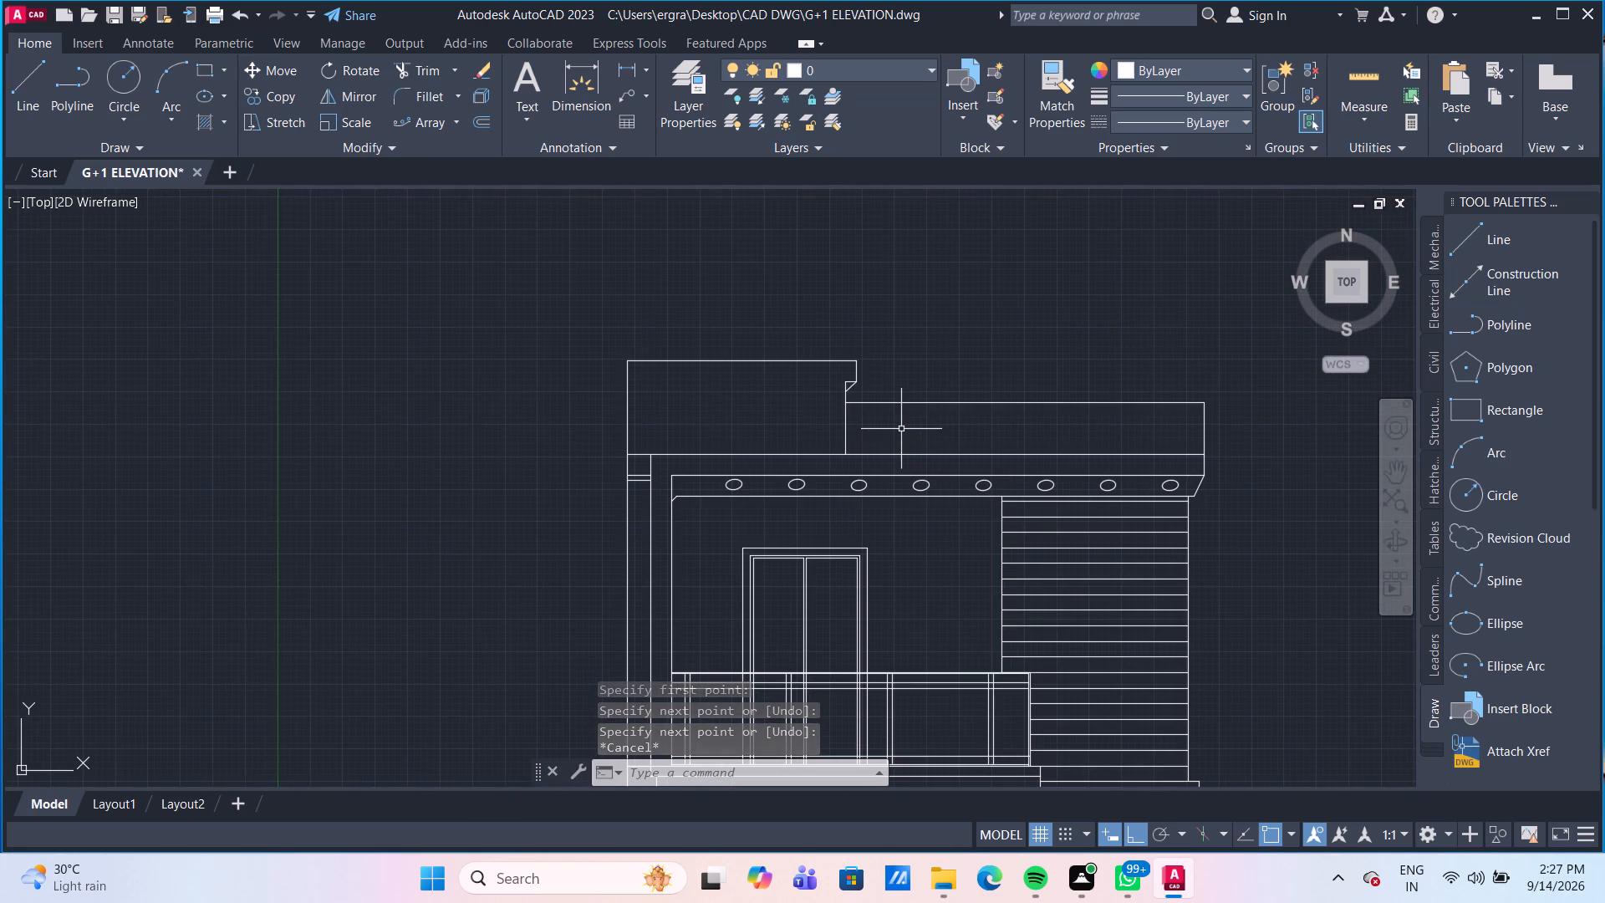
{"action": "middle_click_drag", "start_coordinate": [857, 366], "coordinate": [1003, 357]}
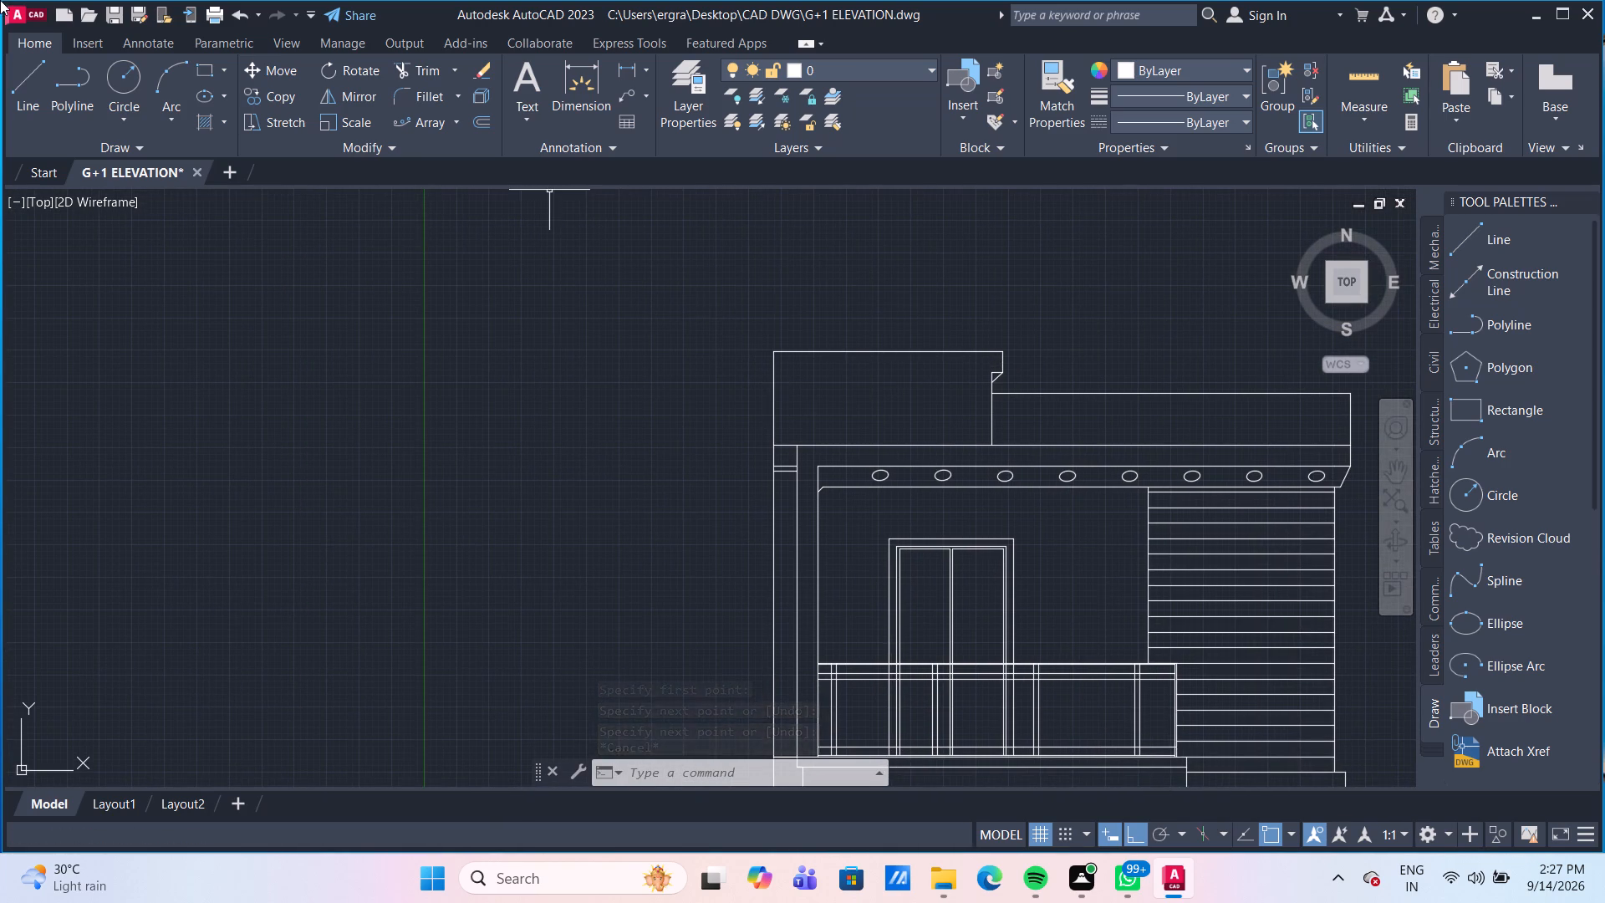
{"action": "left_click", "coordinate": [19, 74]}
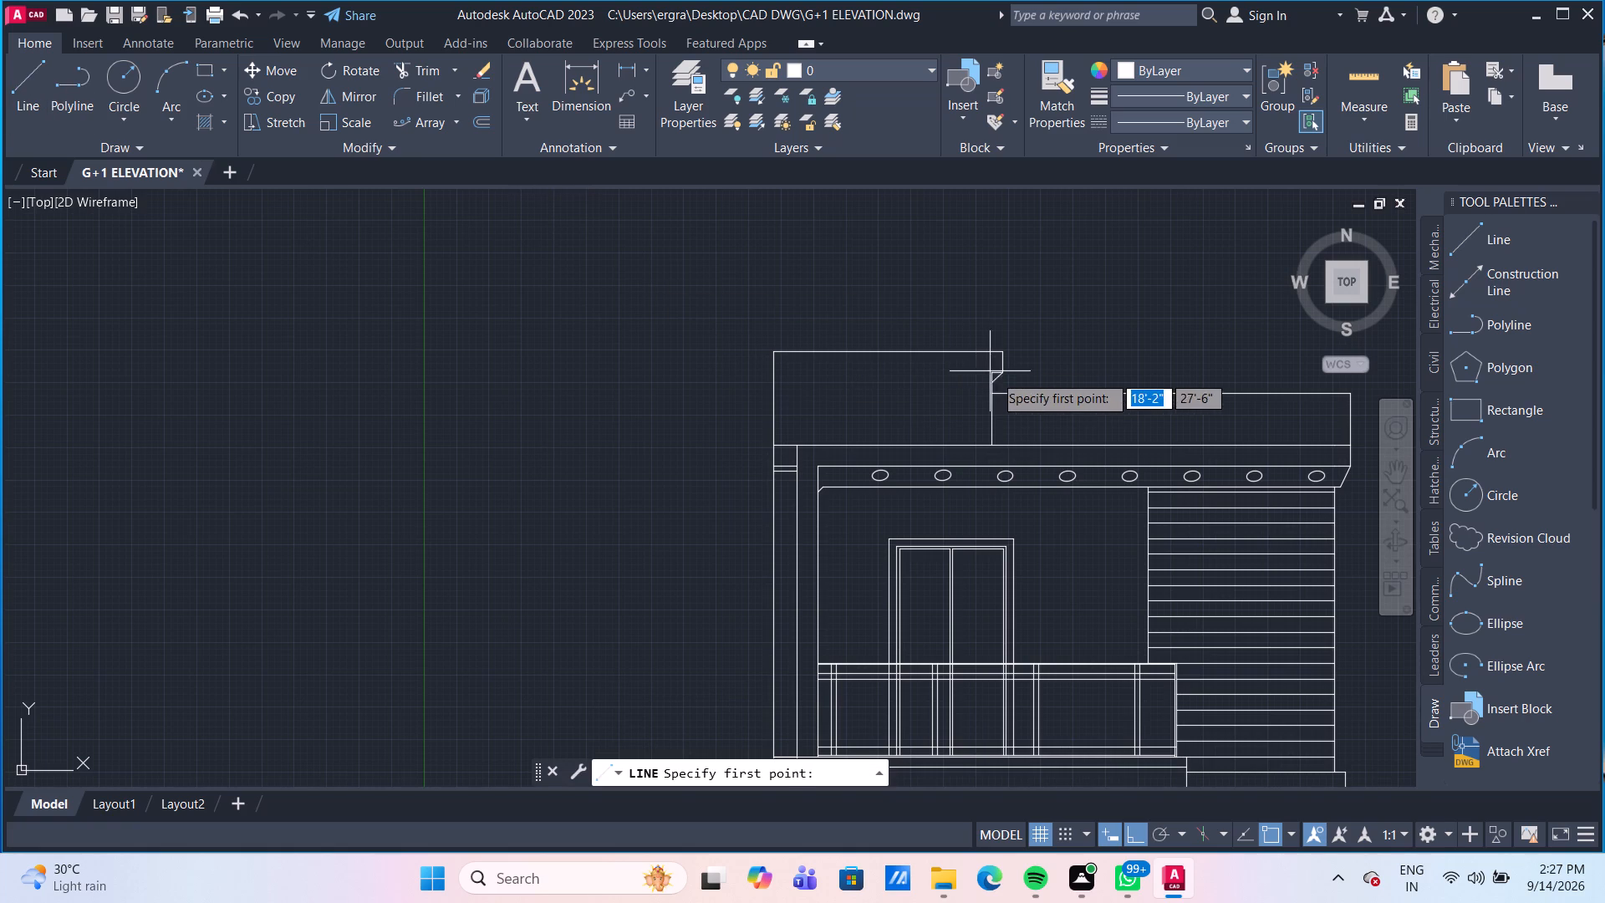
{"action": "left_click_drag", "start_coordinate": [988, 372], "coordinate": [960, 370]}
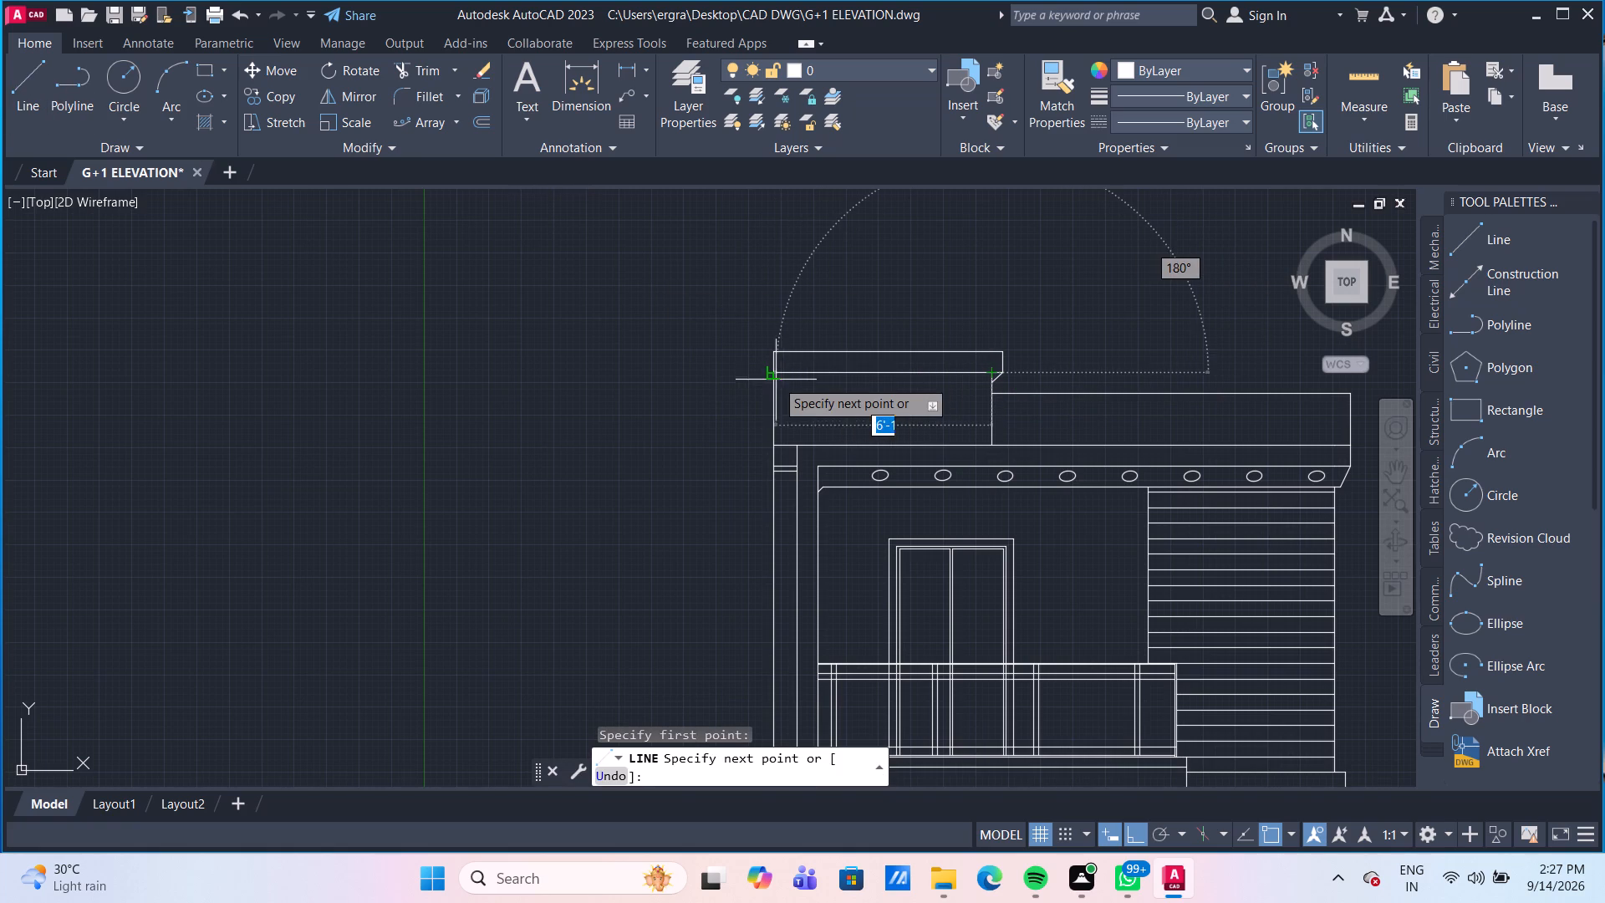
{"action": "left_click", "coordinate": [778, 373]}
{"action": "key", "text": "Return"}
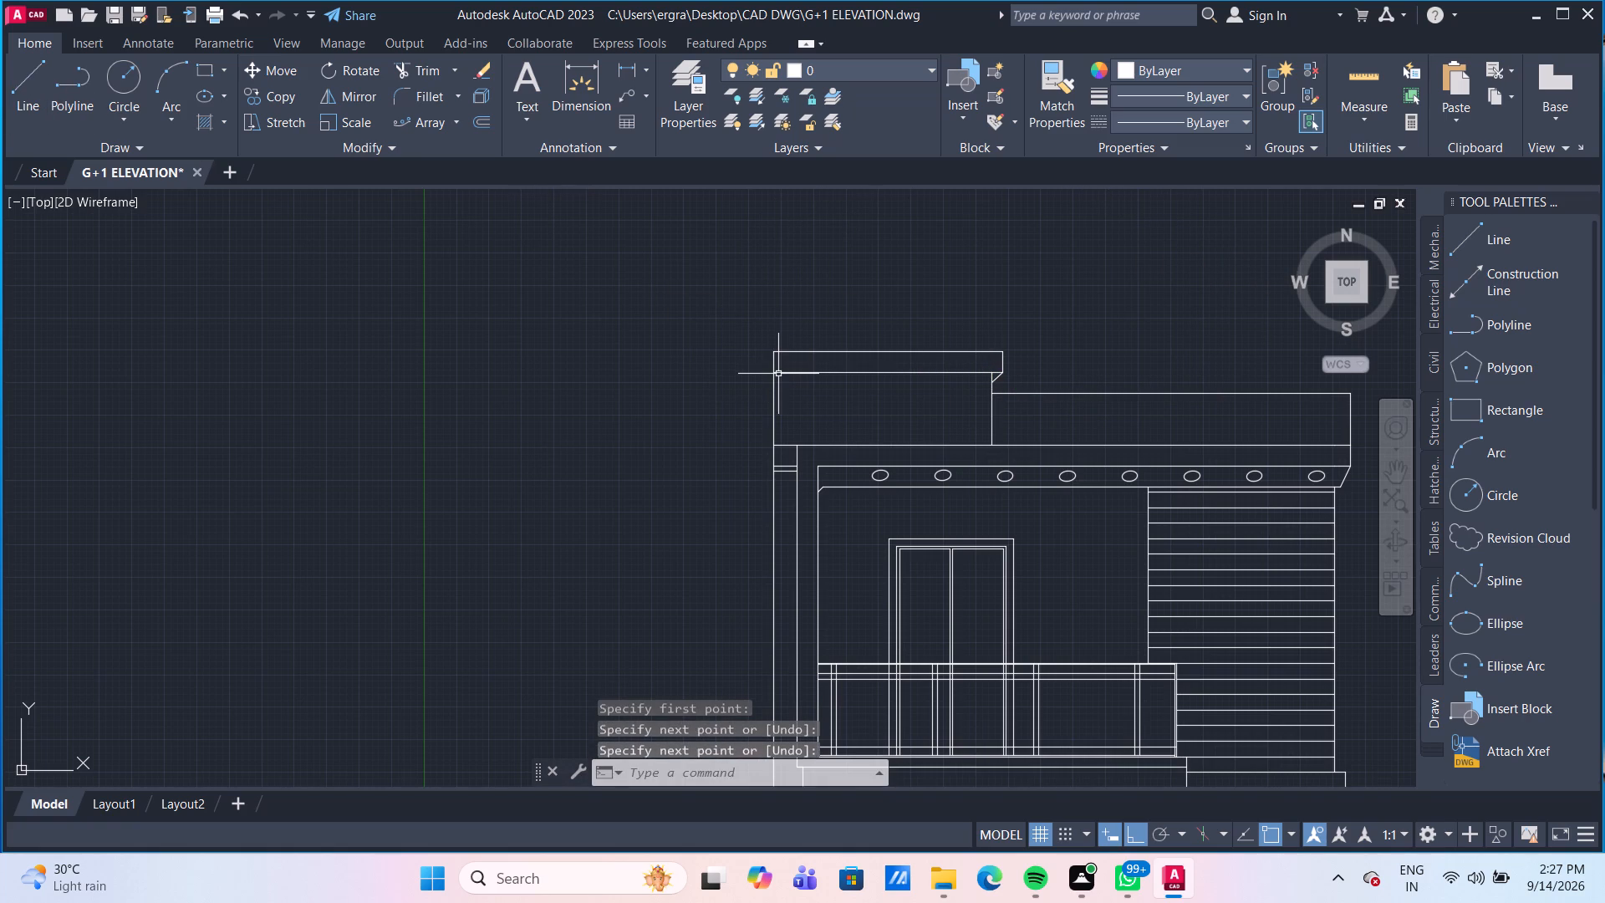
Measure the width and height of the raised parapet face below its overhanging top band.
{"action": "scroll", "coordinate": [777, 376], "scroll_direction": "down", "scroll_amount": 2}
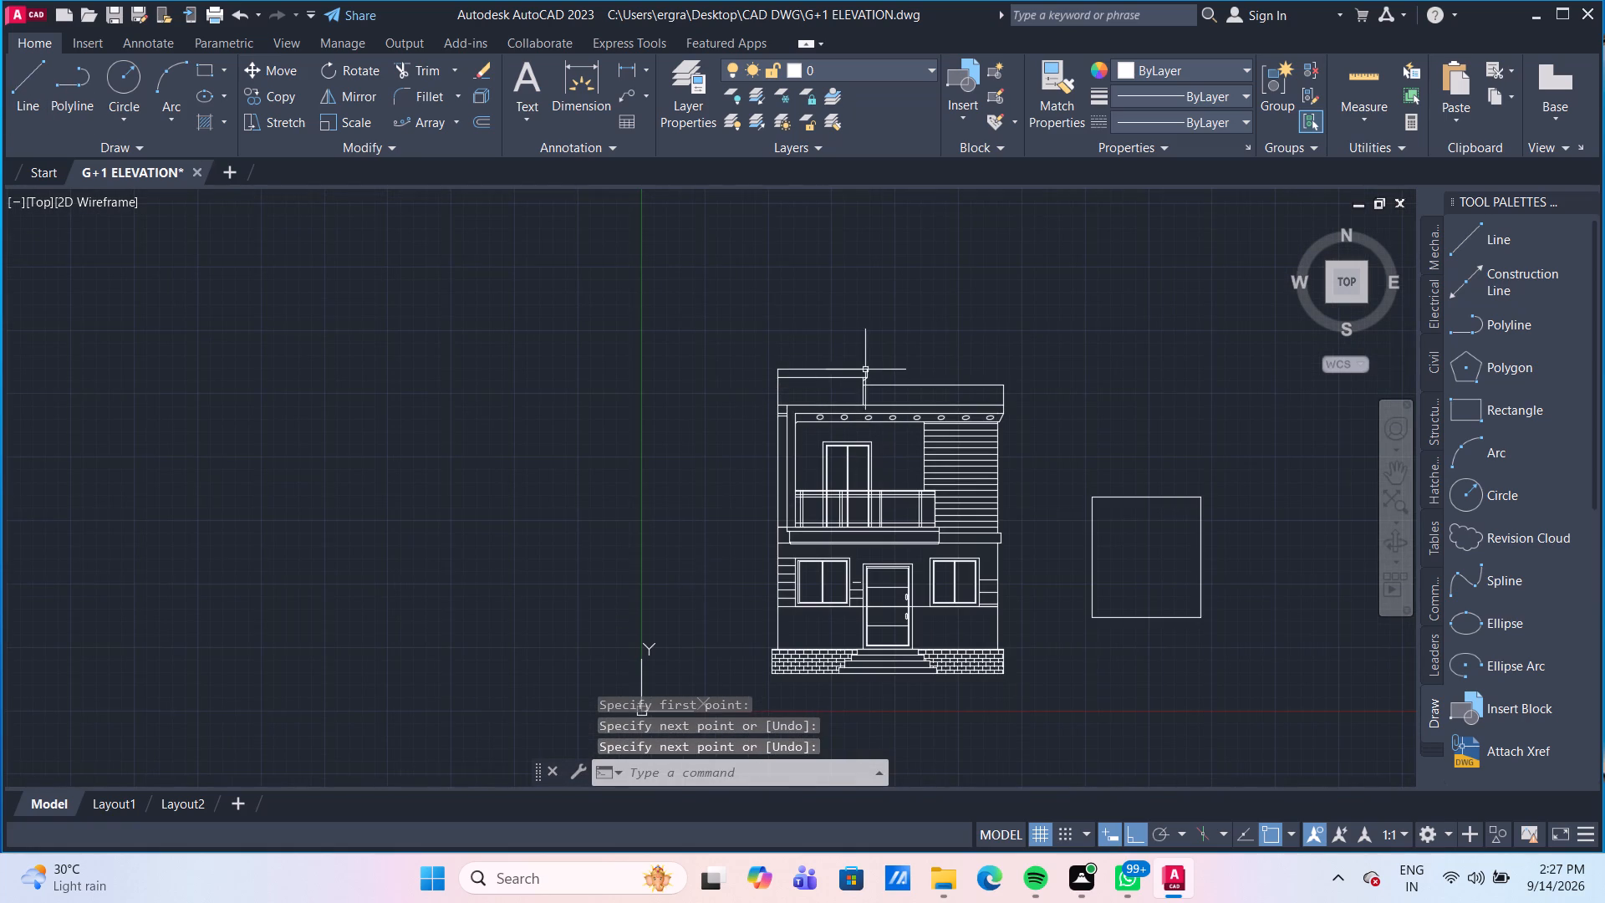
{"action": "scroll", "coordinate": [833, 375], "scroll_direction": "up", "scroll_amount": 2}
{"action": "middle_click_drag", "start_coordinate": [847, 409], "coordinate": [839, 346]}
{"action": "scroll", "coordinate": [774, 345], "scroll_direction": "up", "scroll_amount": 1}
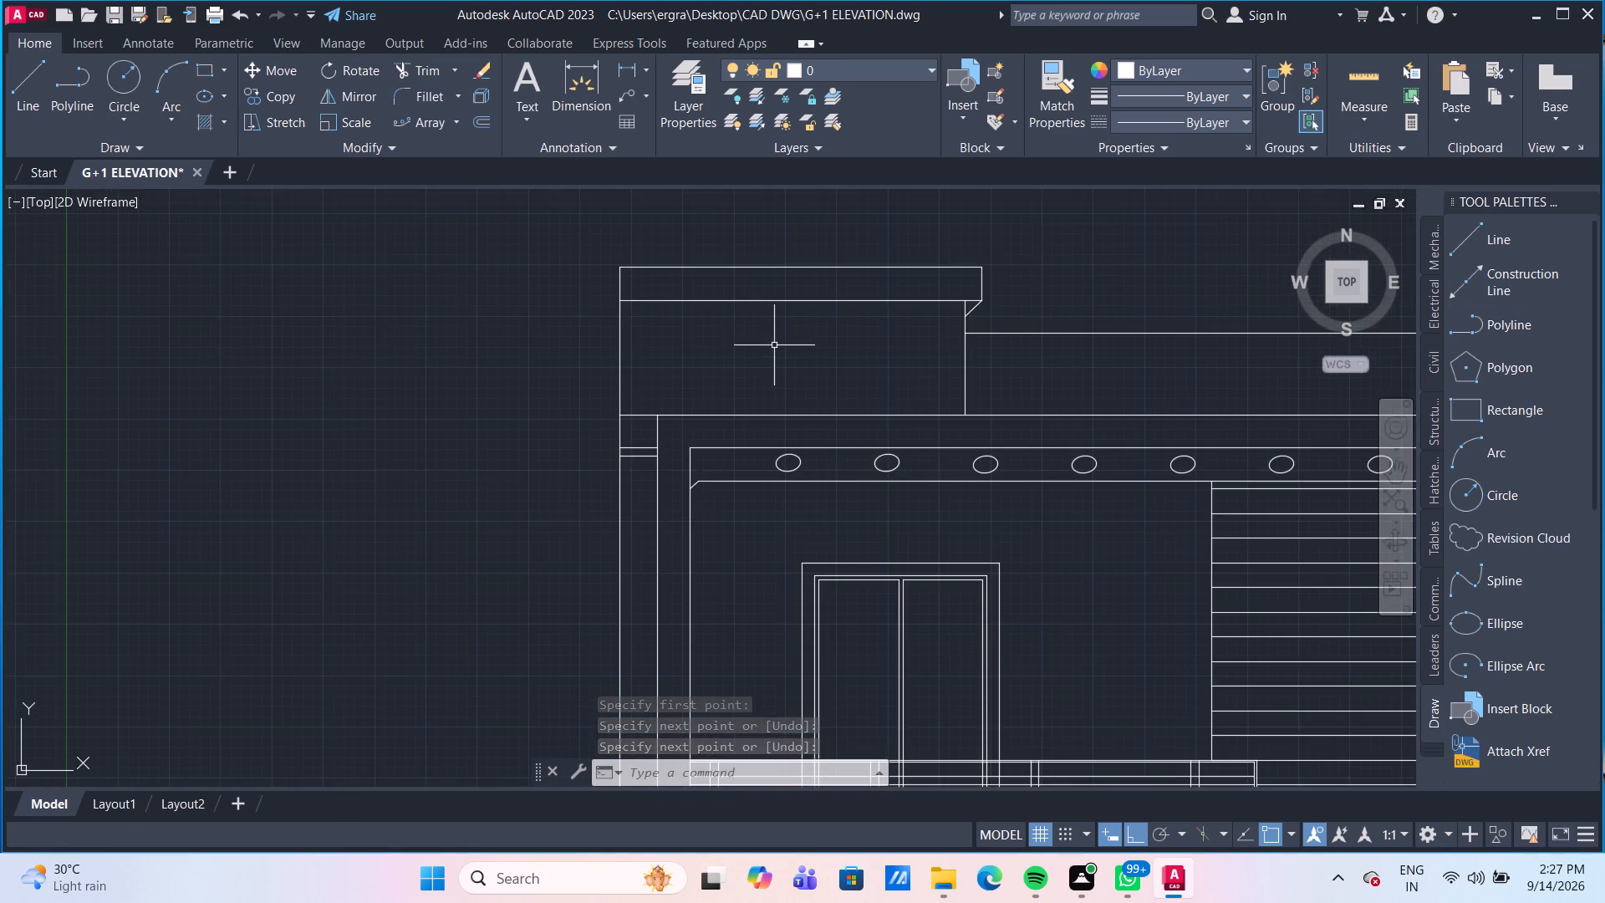
{"action": "middle_click_drag", "start_coordinate": [774, 345], "coordinate": [678, 385]}
{"action": "scroll", "coordinate": [678, 385], "scroll_direction": "up", "scroll_amount": 1}
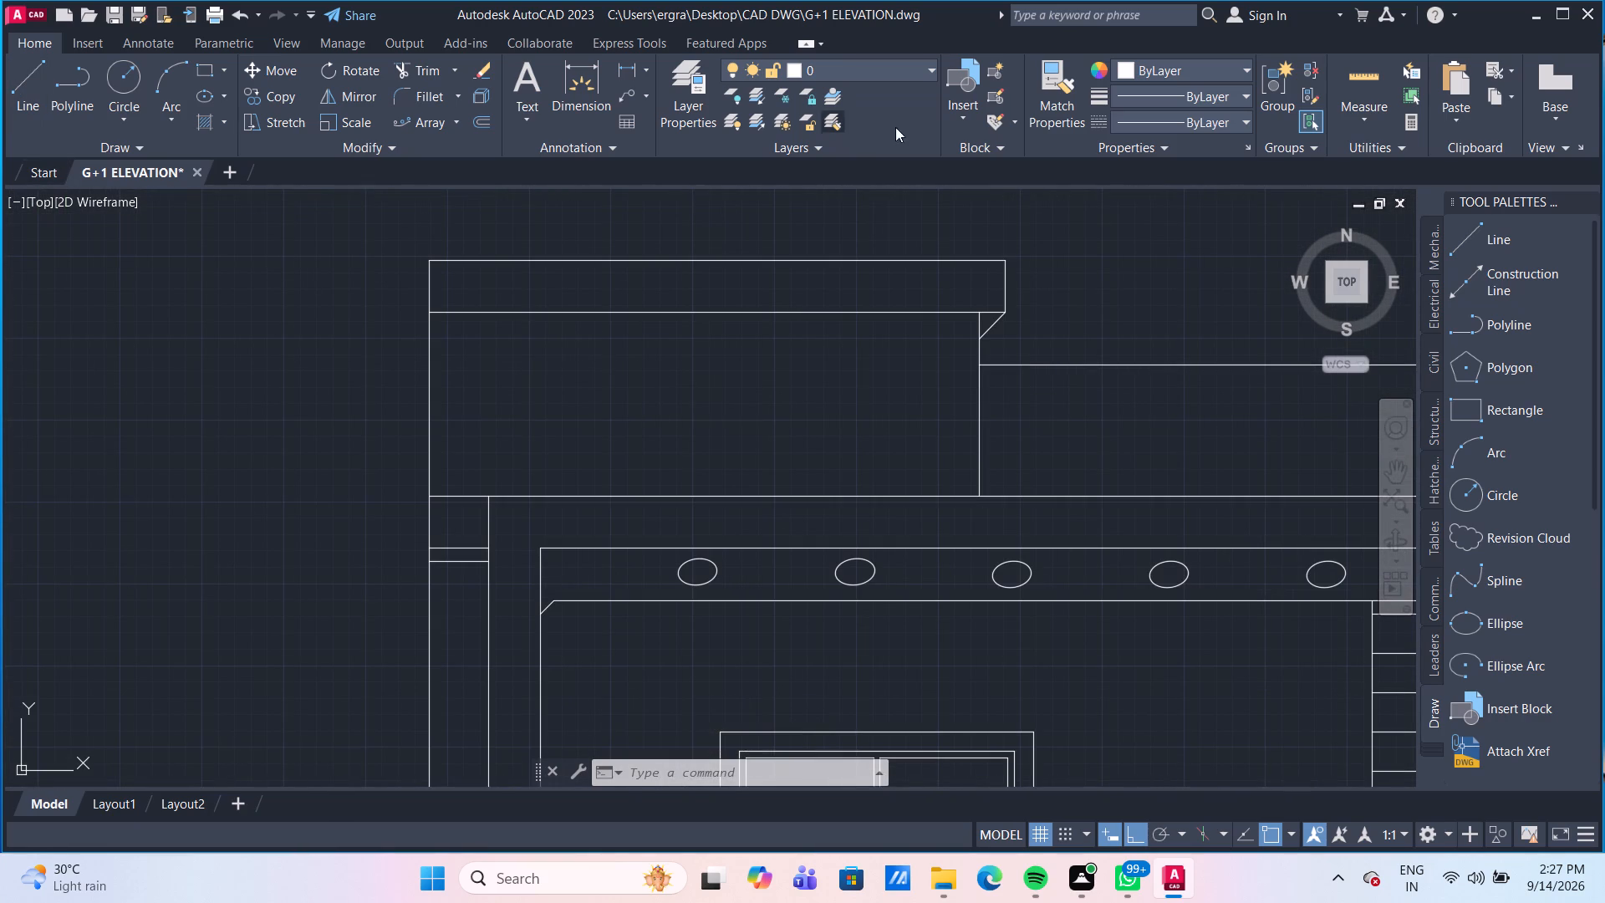
{"action": "left_click", "coordinate": [1353, 74]}
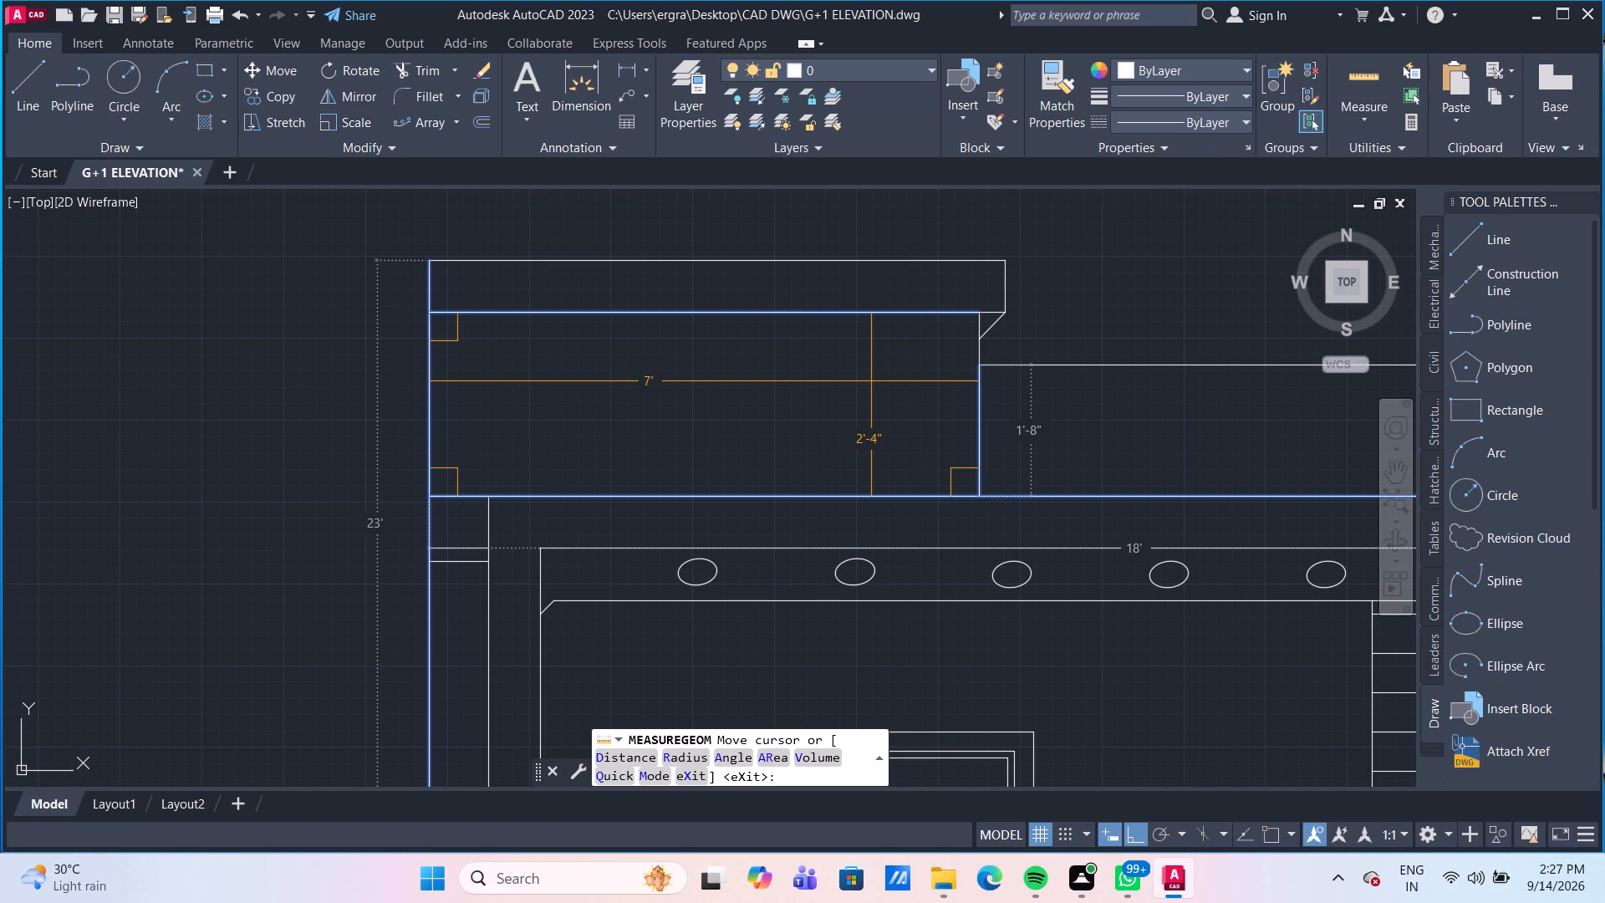
{"action": "key", "text": "Escape"}
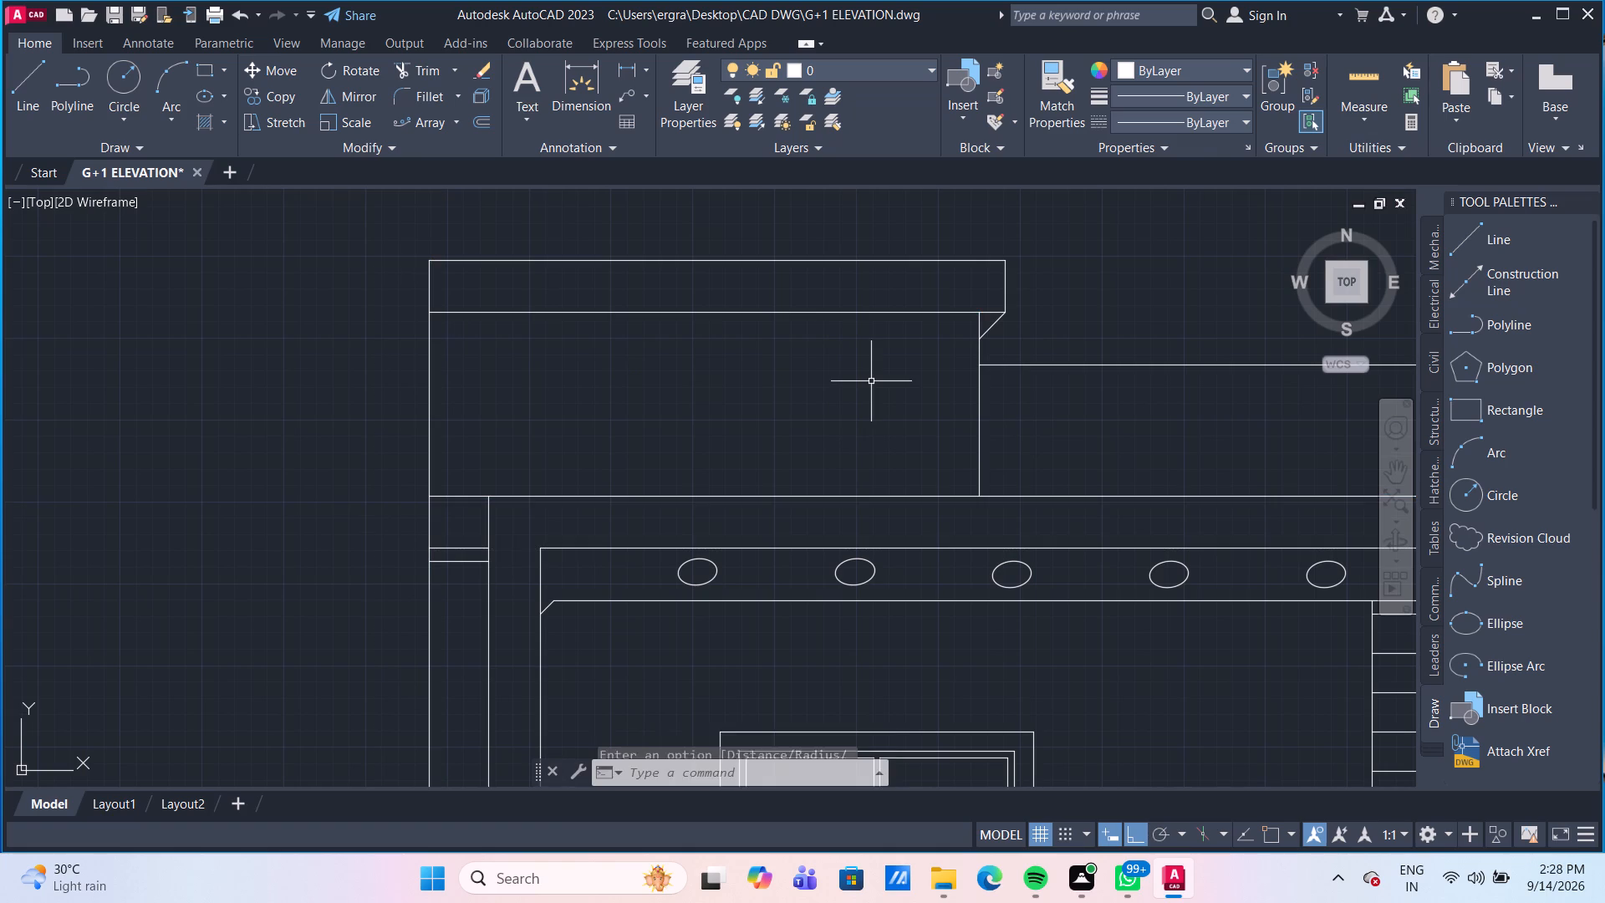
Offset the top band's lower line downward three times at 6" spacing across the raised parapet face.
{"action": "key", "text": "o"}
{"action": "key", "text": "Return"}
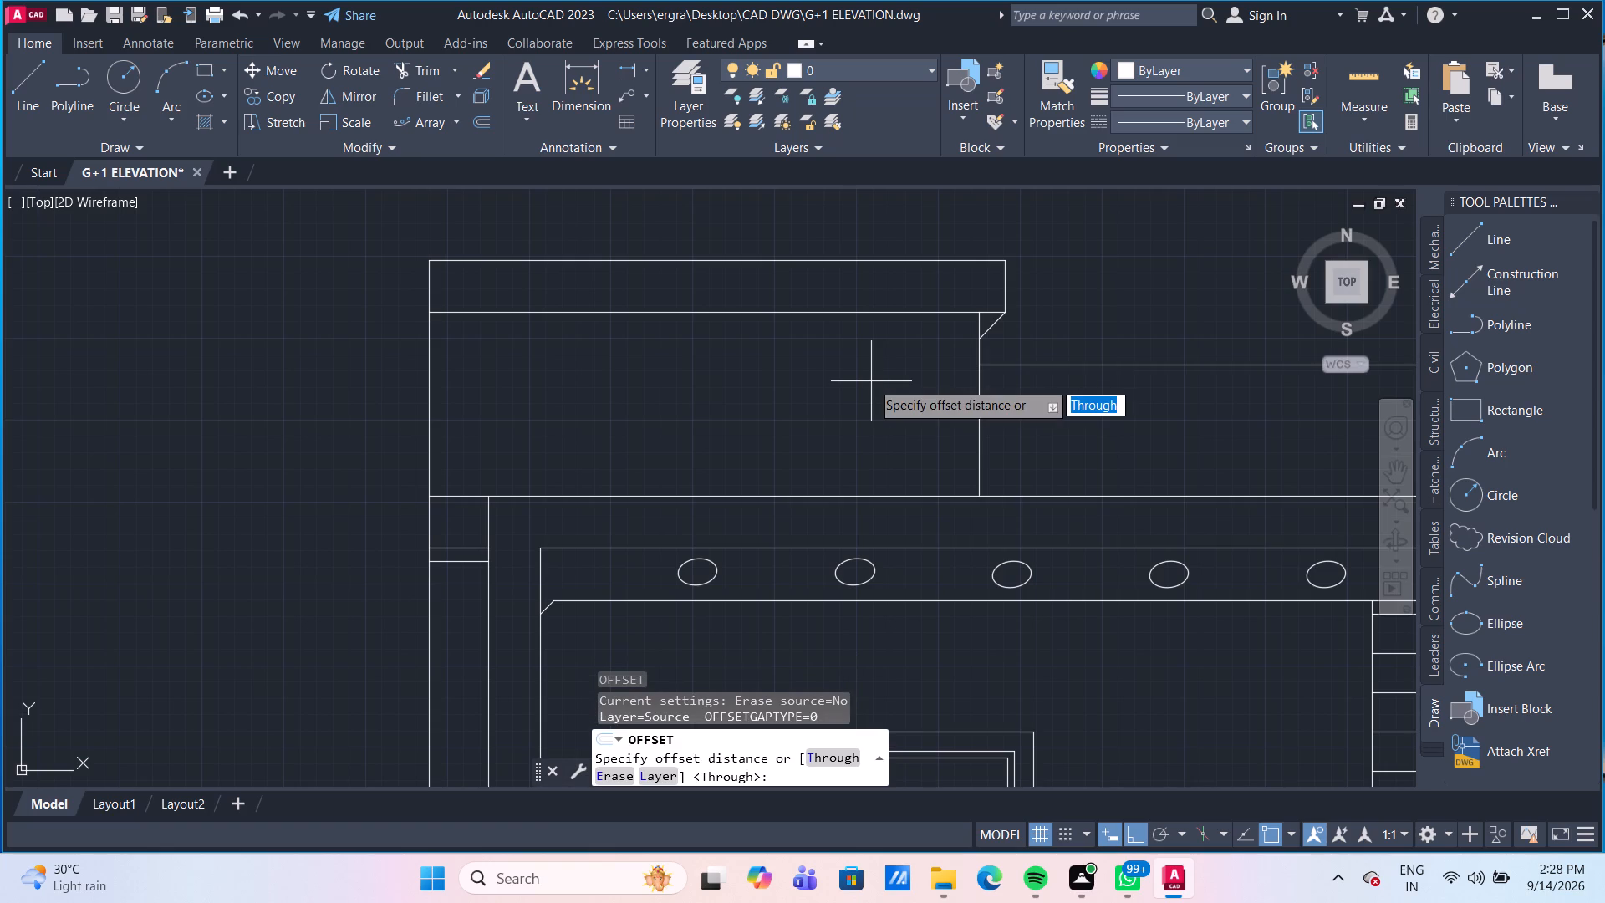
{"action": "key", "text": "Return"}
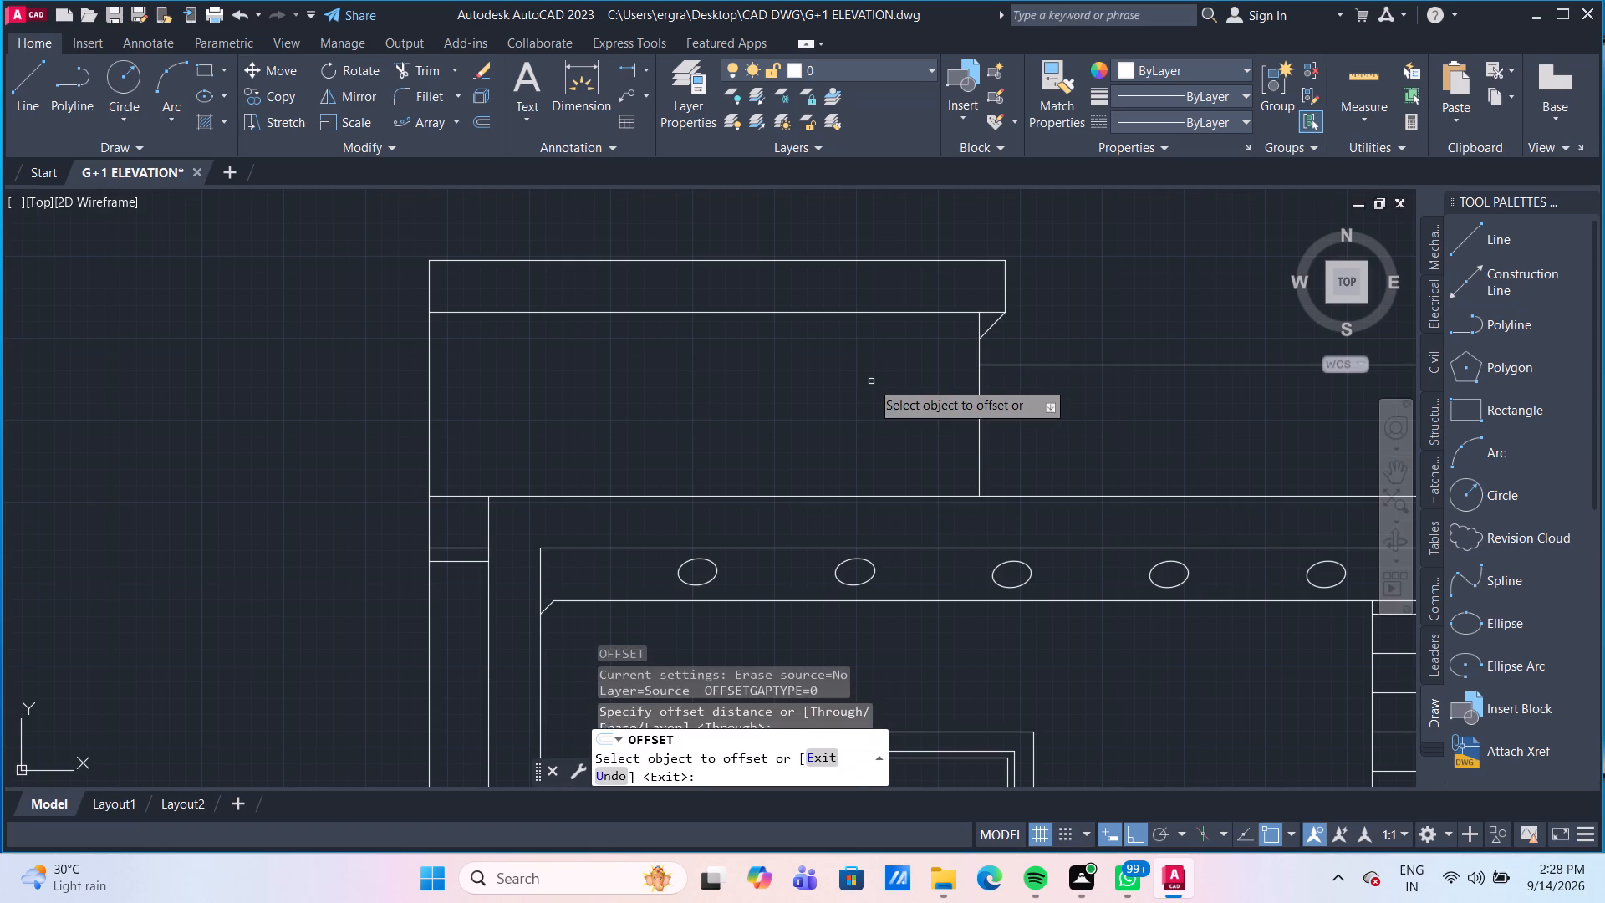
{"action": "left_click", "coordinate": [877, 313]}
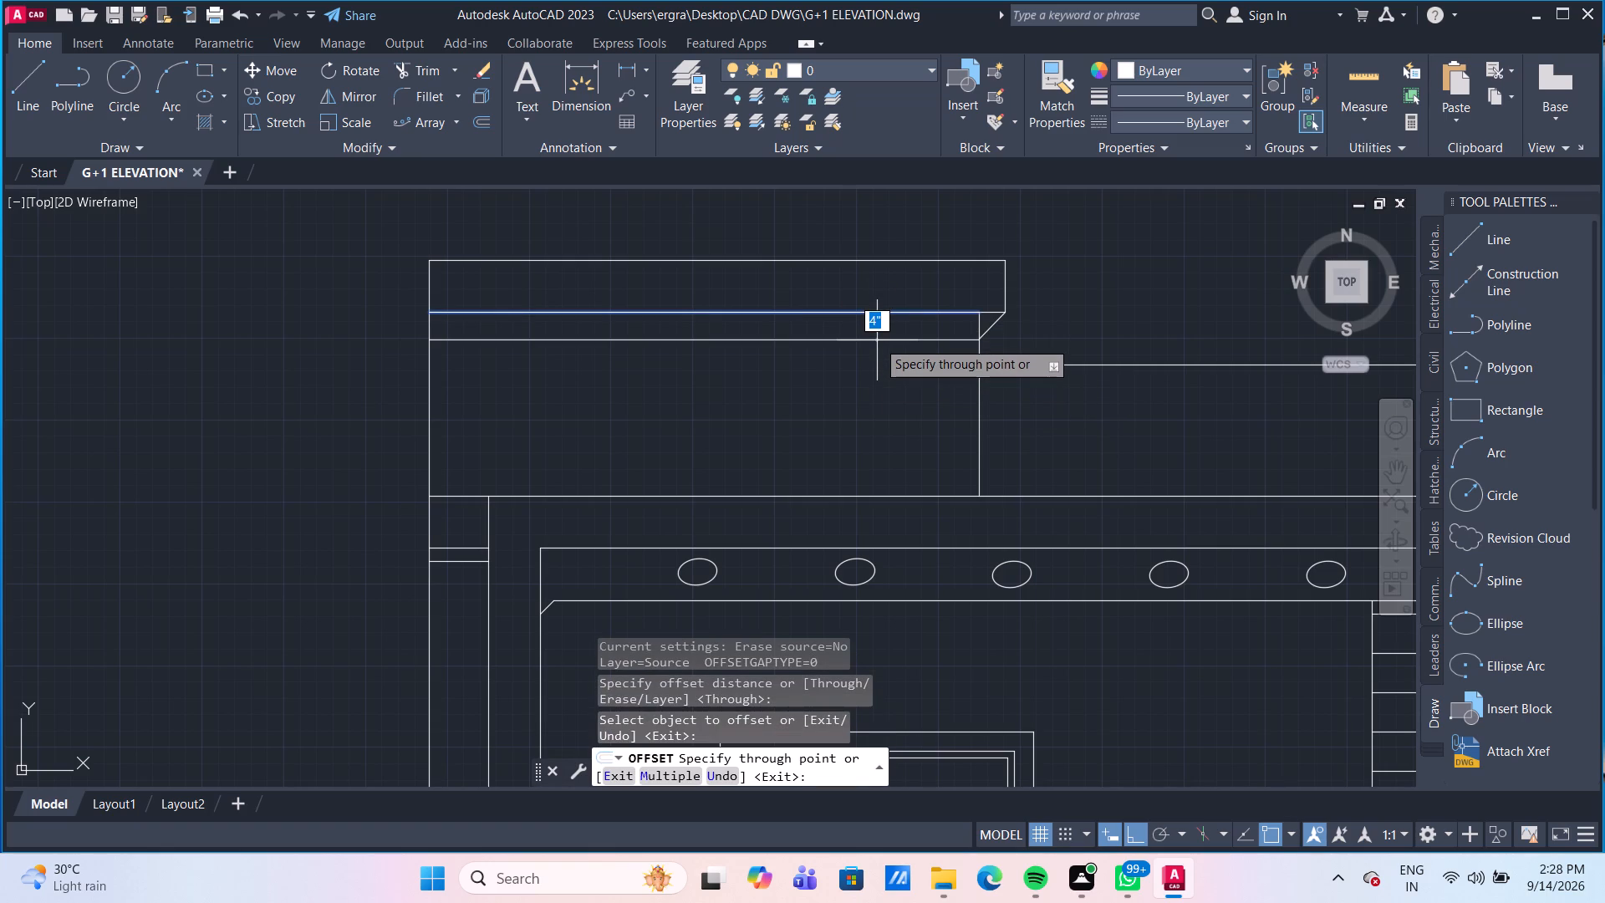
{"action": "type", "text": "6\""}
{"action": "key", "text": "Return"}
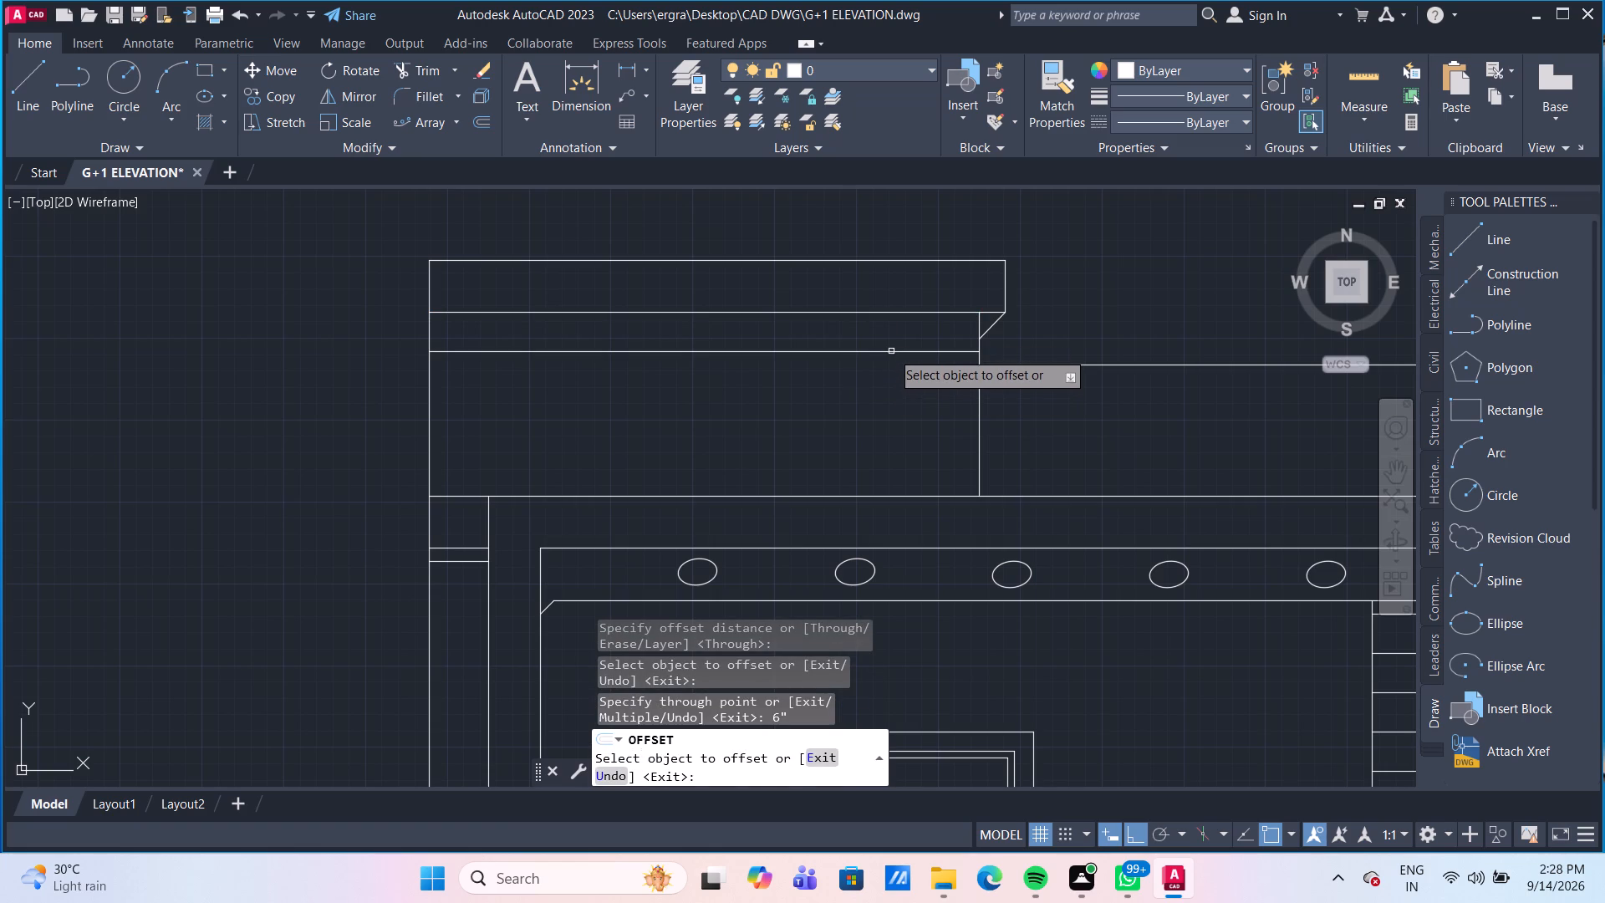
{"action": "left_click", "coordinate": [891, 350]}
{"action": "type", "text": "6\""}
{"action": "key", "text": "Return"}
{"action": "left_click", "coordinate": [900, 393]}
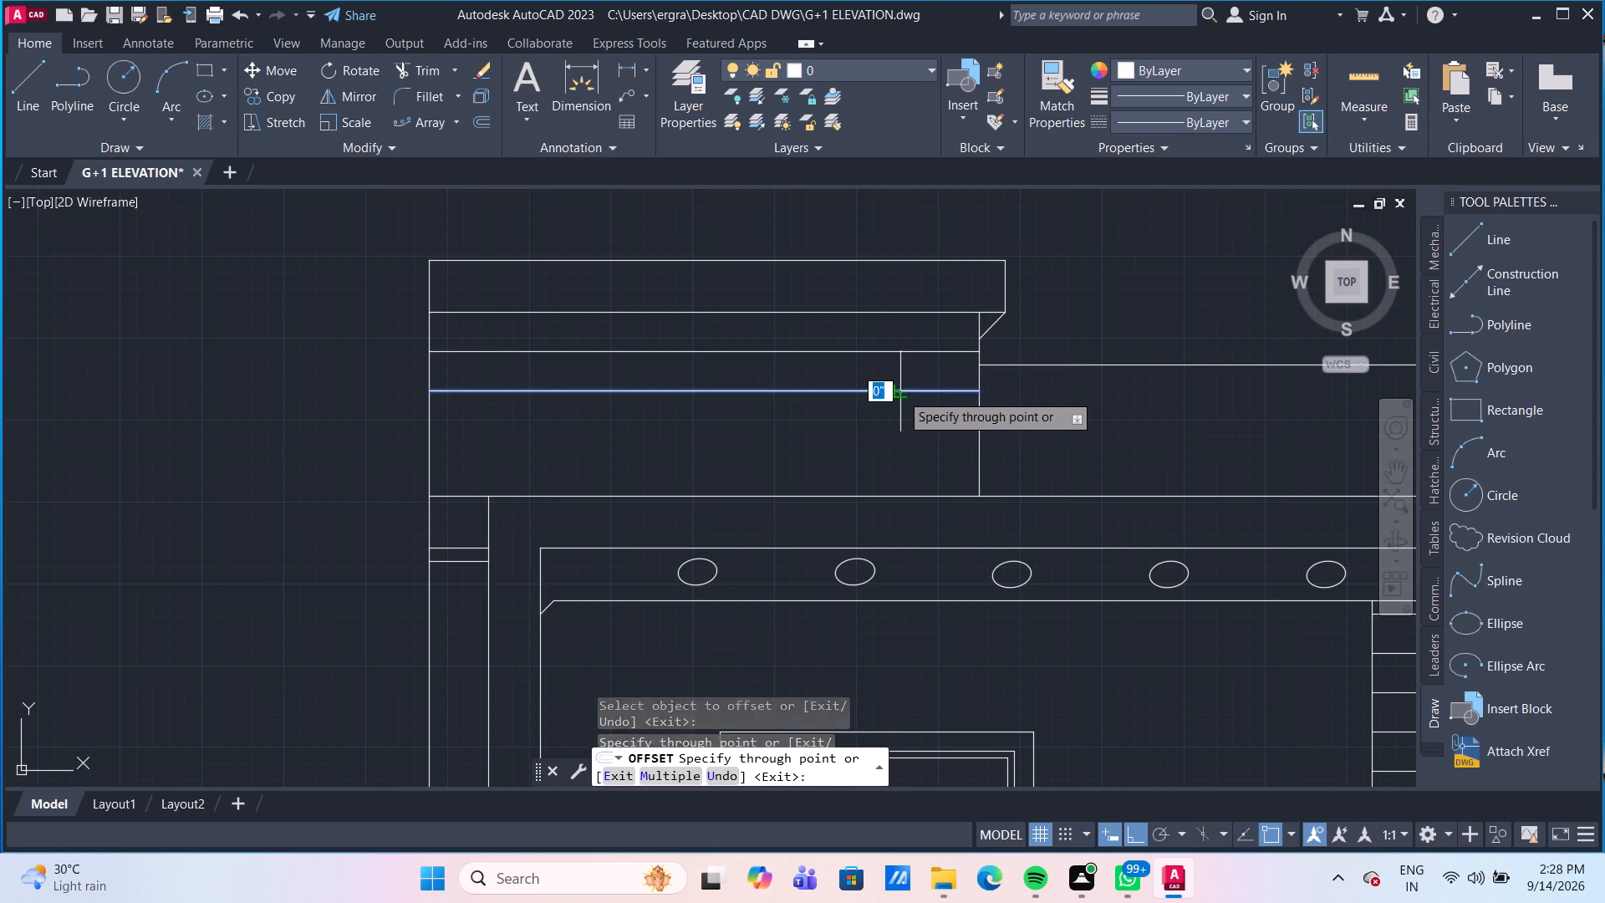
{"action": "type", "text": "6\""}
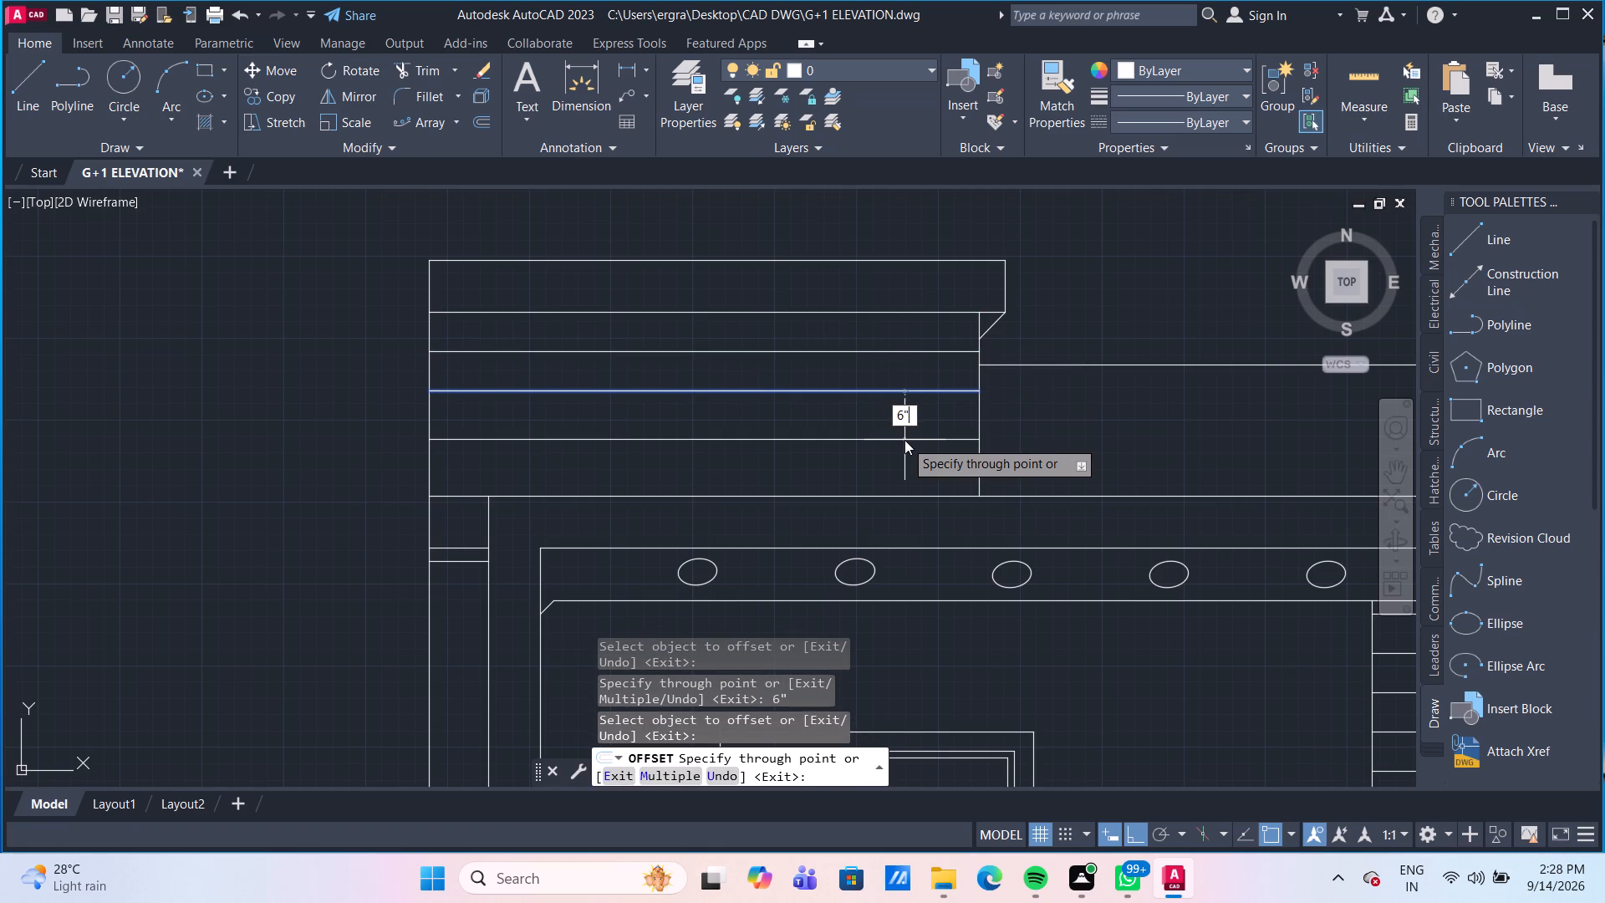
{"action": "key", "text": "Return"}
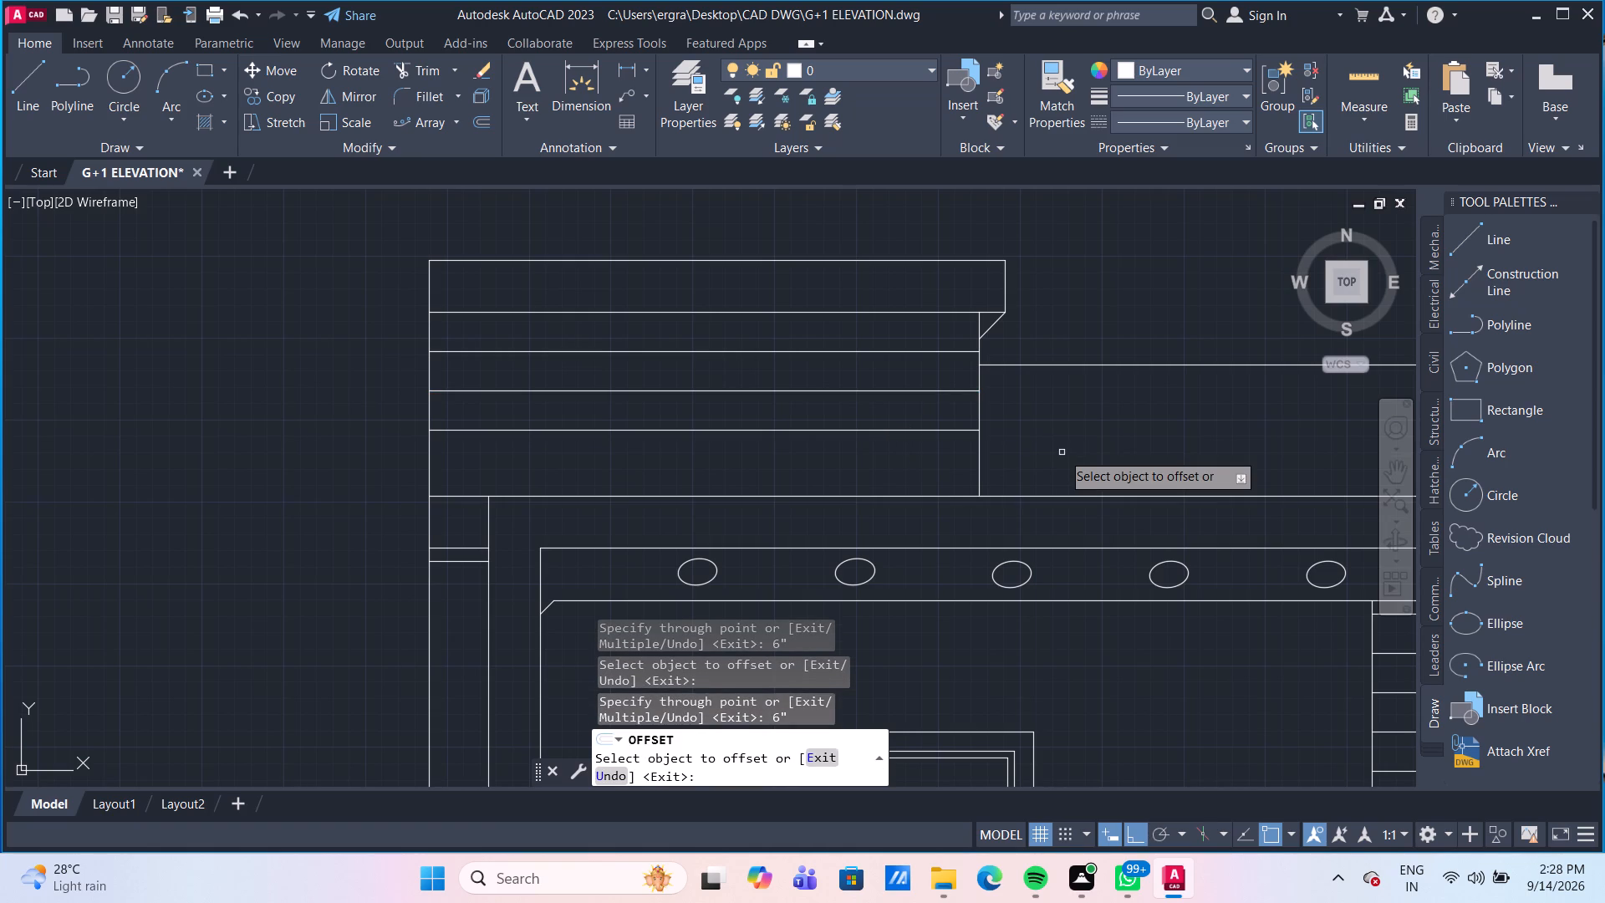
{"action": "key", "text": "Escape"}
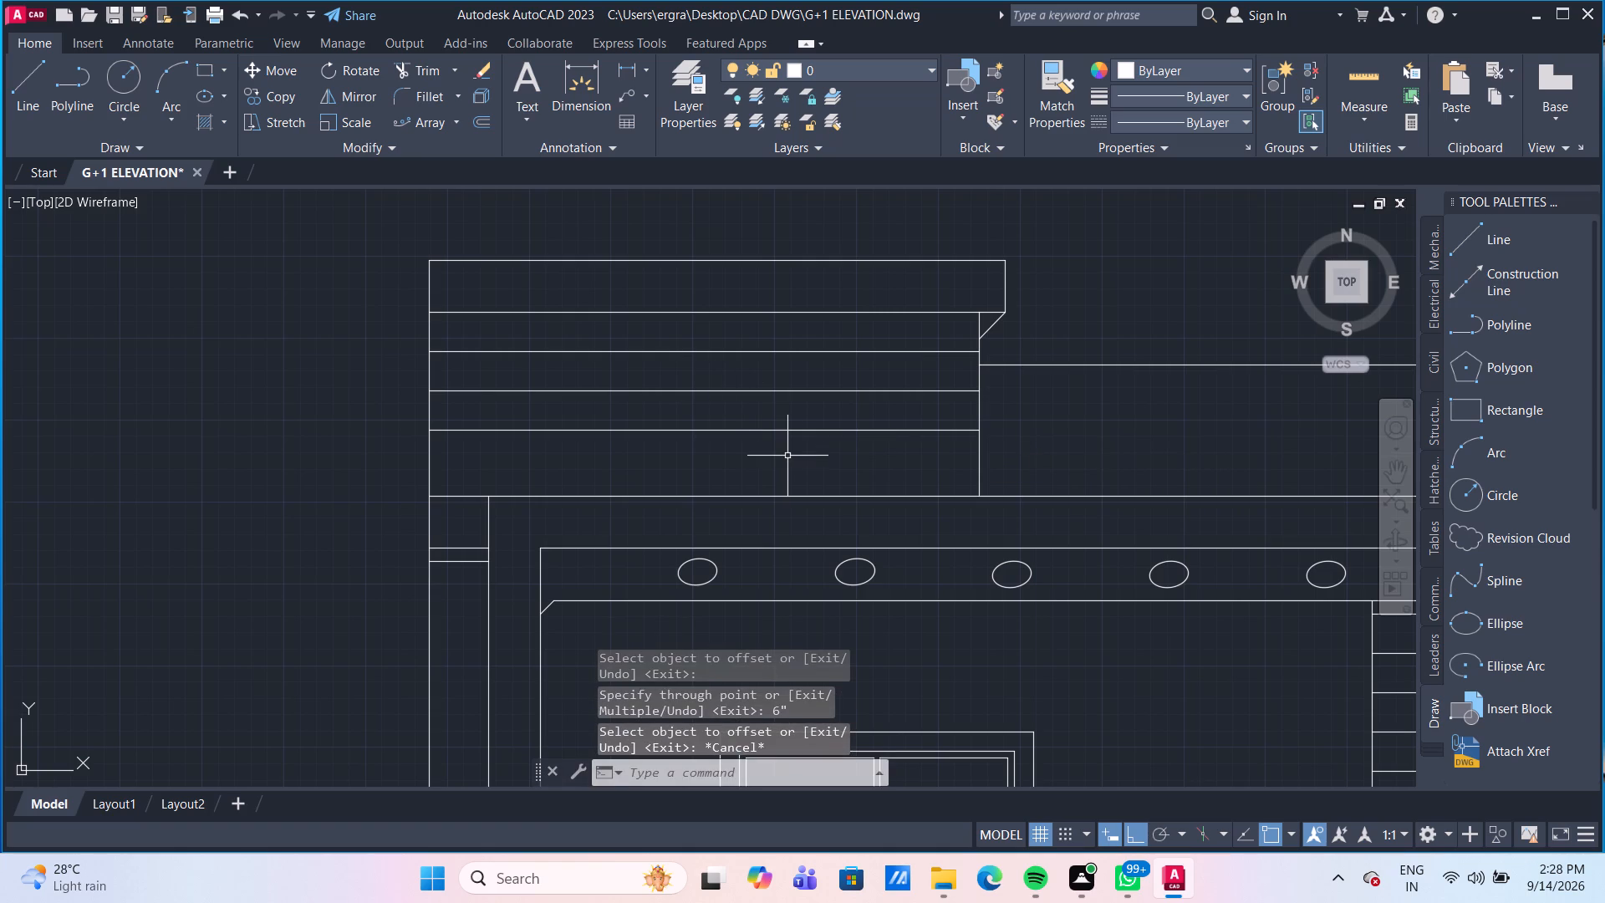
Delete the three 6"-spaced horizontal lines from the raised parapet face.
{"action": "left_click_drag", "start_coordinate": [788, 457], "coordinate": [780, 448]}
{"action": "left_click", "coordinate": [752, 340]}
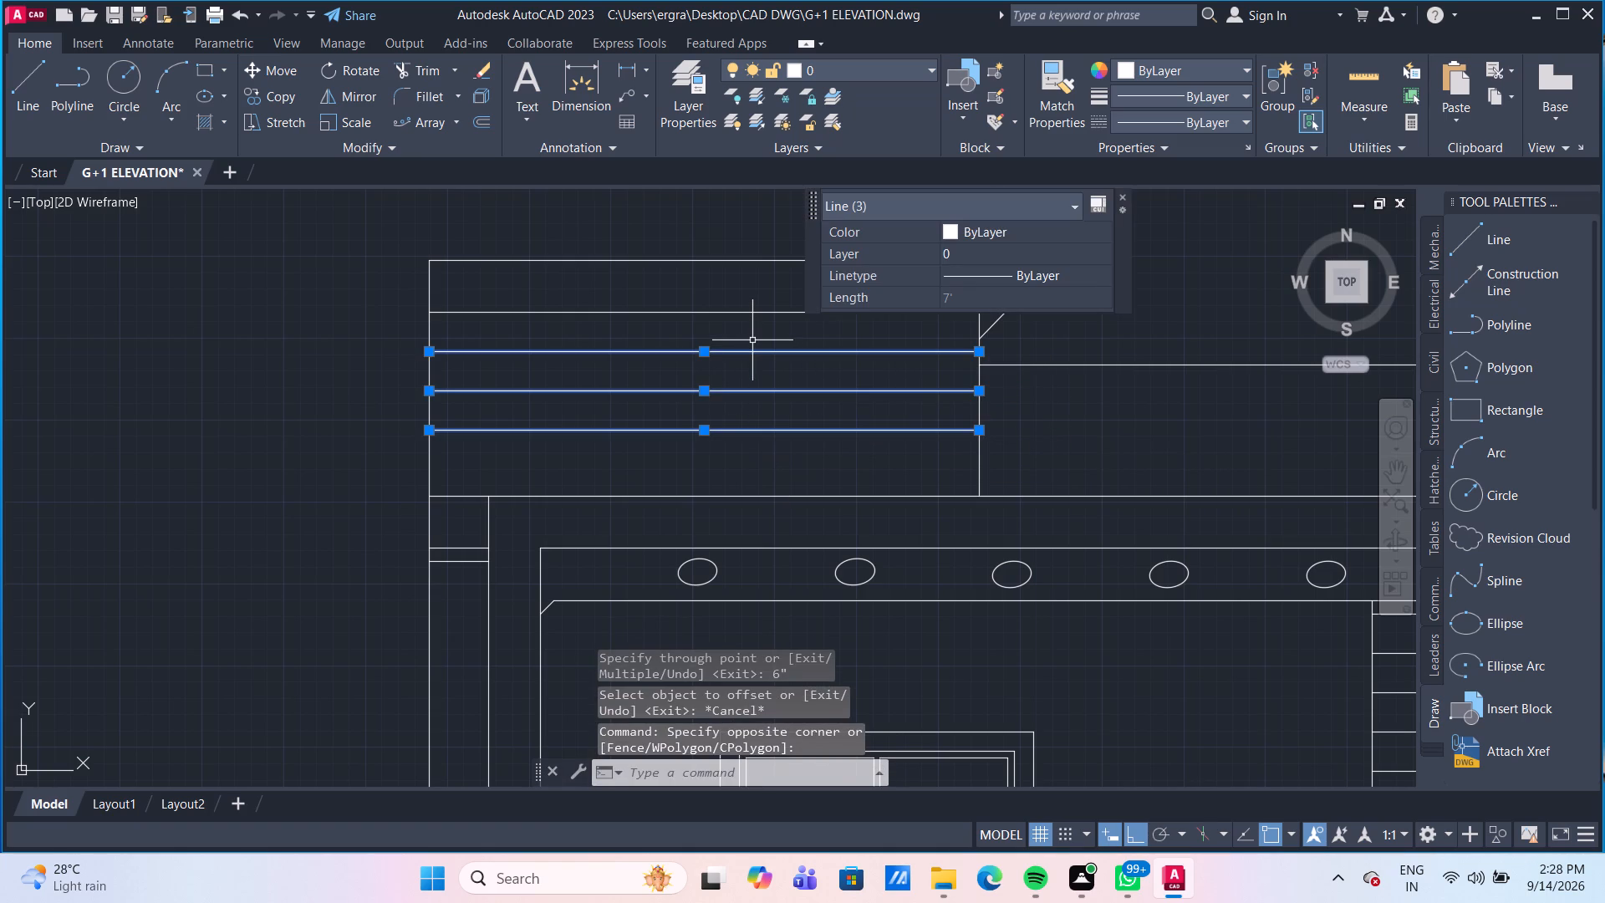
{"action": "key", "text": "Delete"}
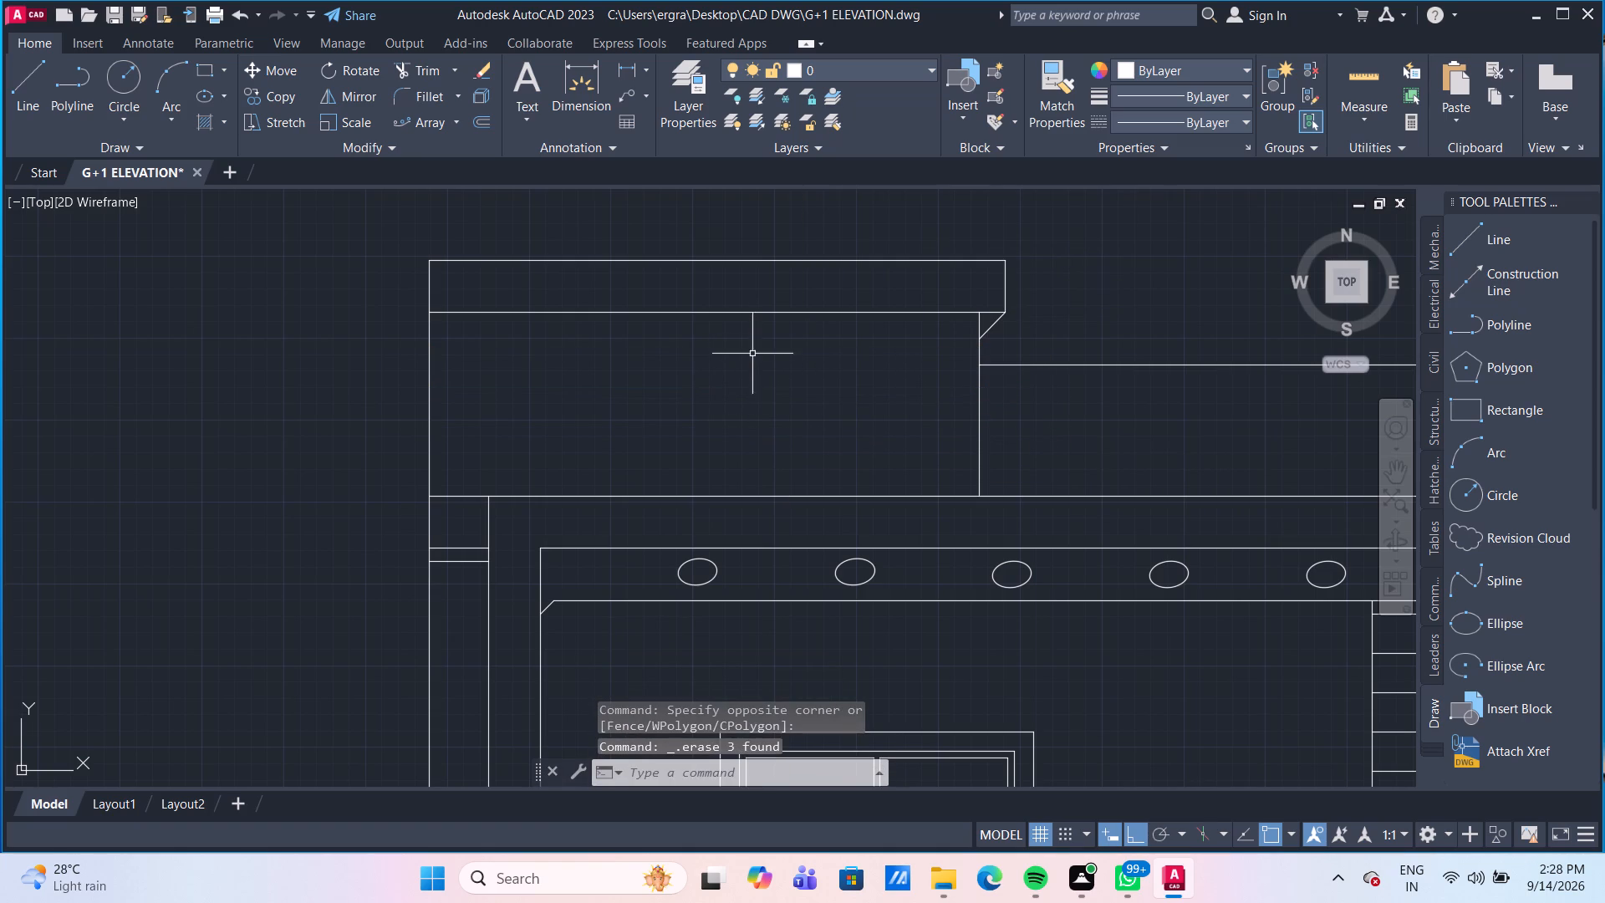
Measure the raised parapet face again between the top band and the roof line.
{"action": "scroll", "coordinate": [810, 420], "scroll_direction": "down", "scroll_amount": 2}
{"action": "scroll", "coordinate": [752, 365], "scroll_direction": "up", "scroll_amount": 2}
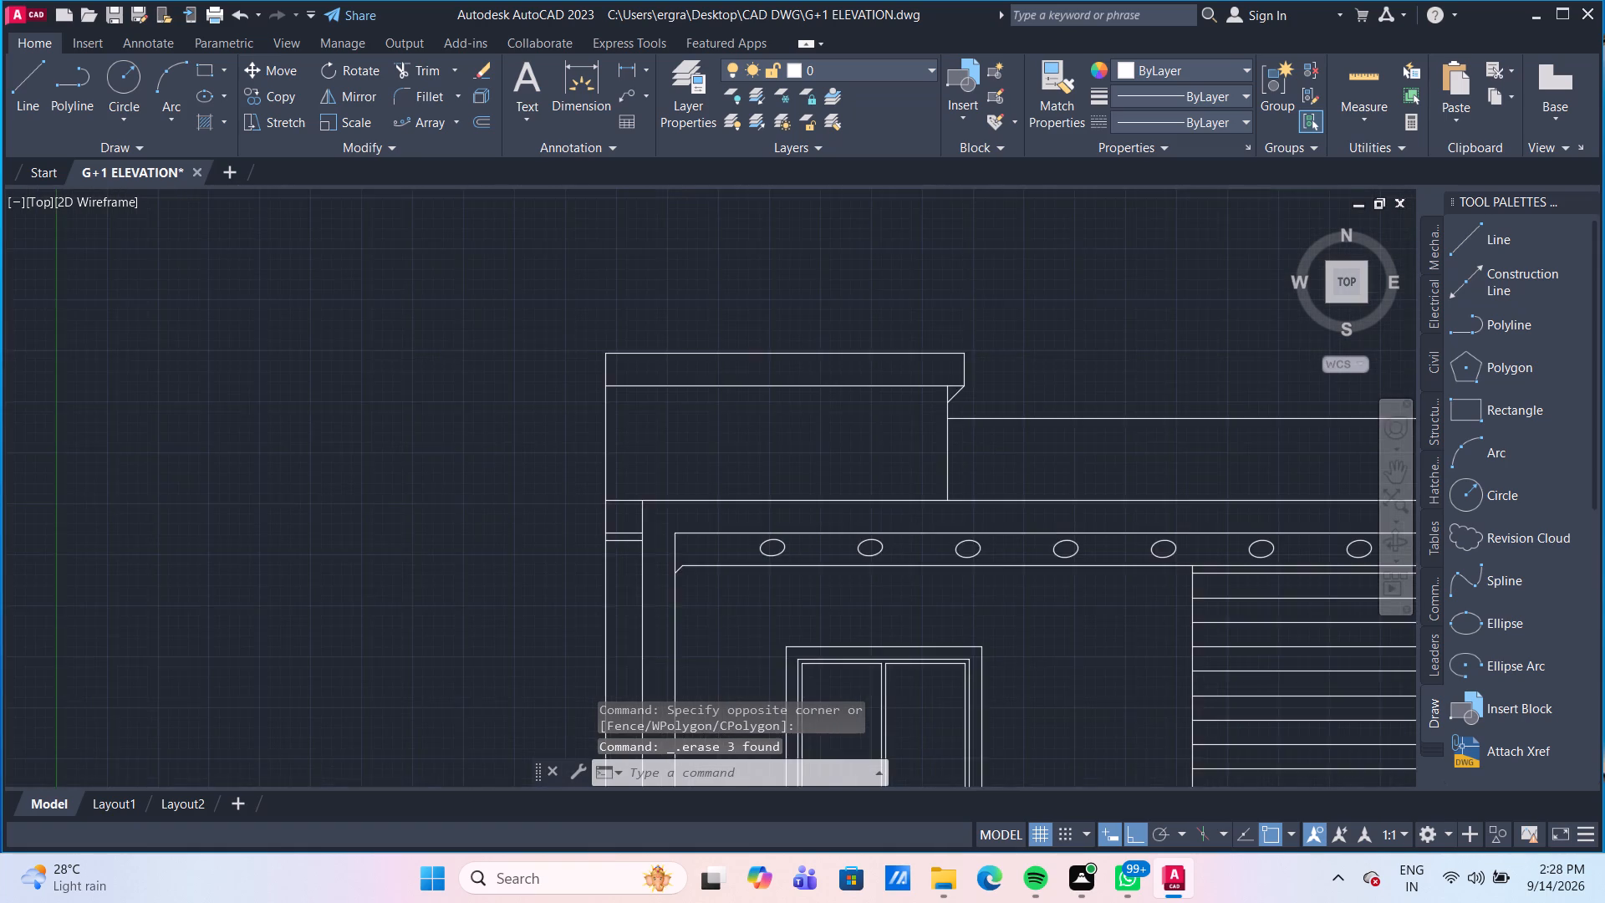
{"action": "left_click", "coordinate": [1359, 65]}
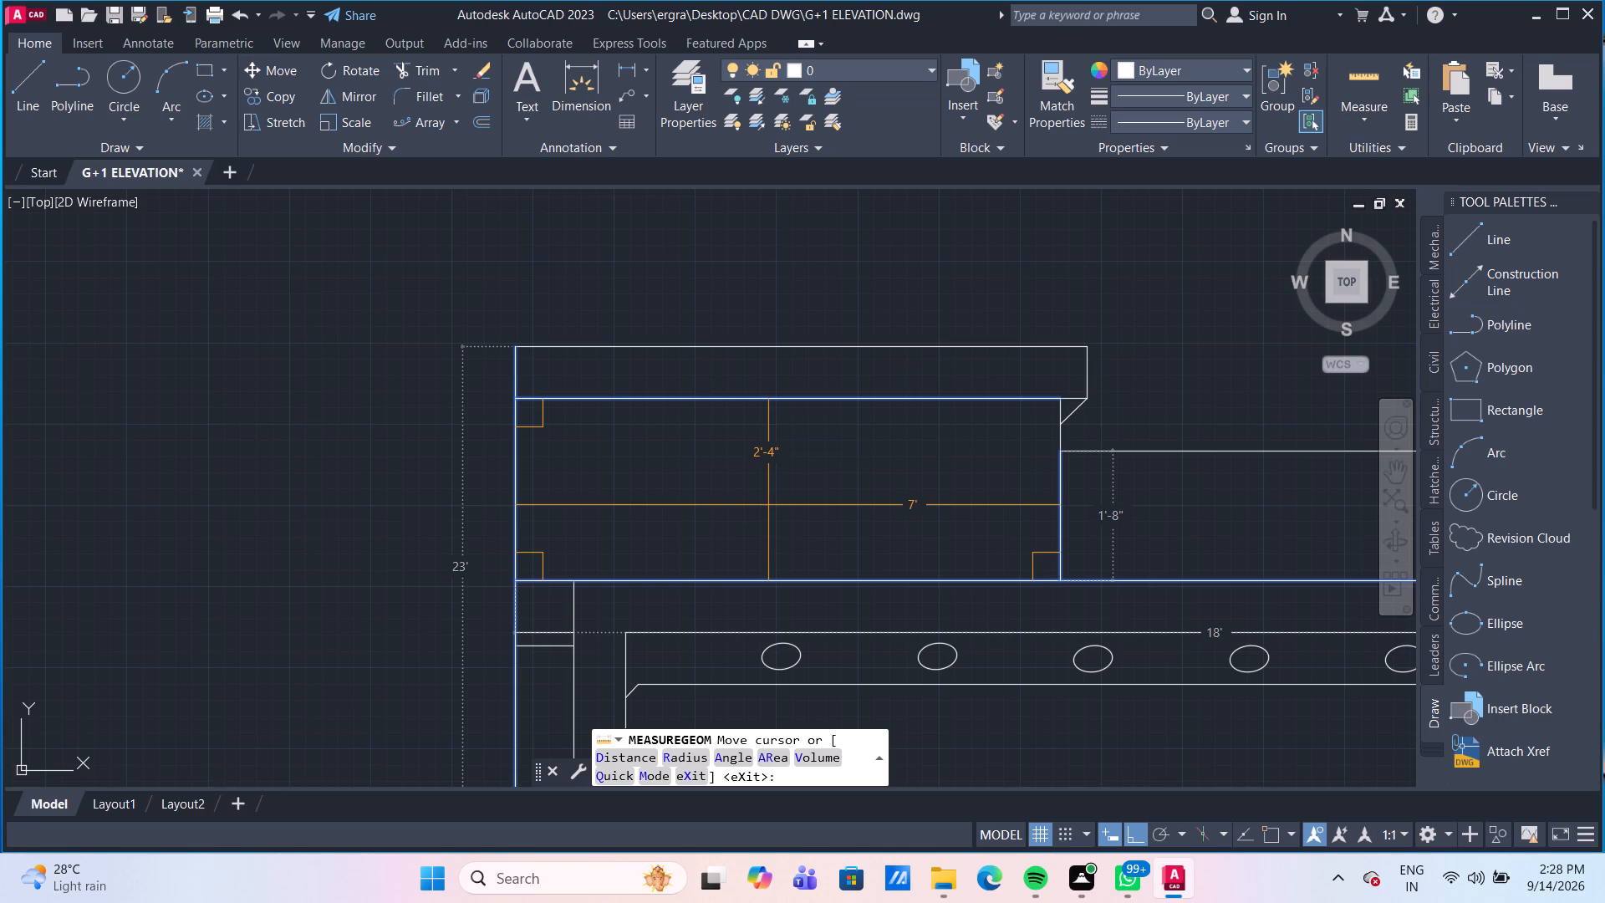
{"action": "key", "text": "Escape"}
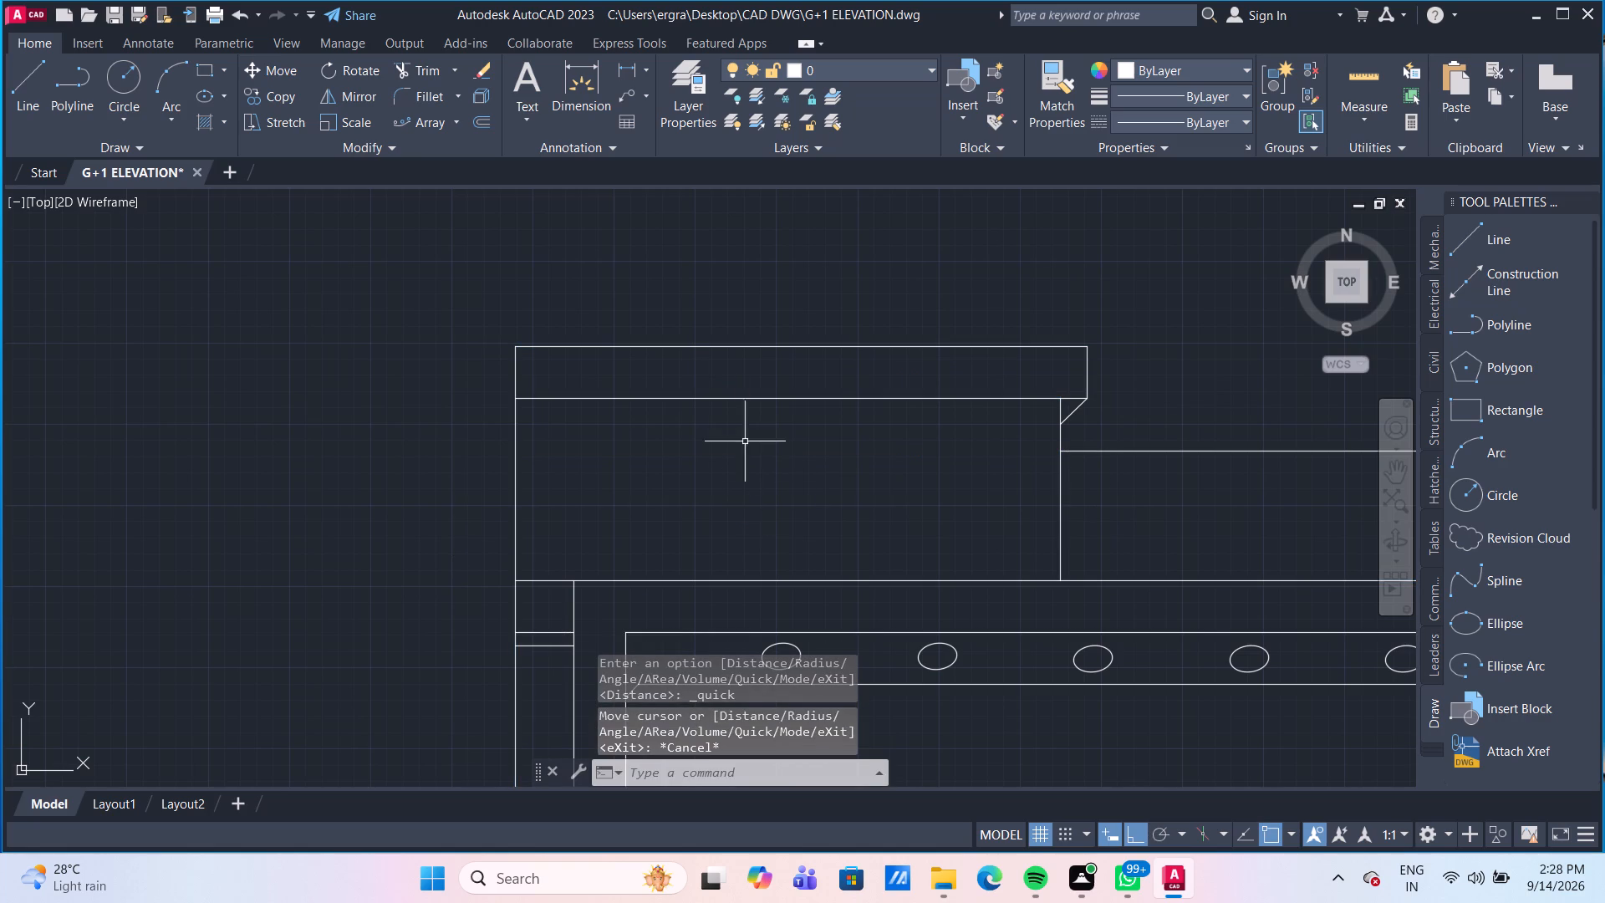
Offset the top band's lower line downward three times at 7" spacing to form grooves across the raised parapet face.
{"action": "left_click", "coordinate": [481, 124]}
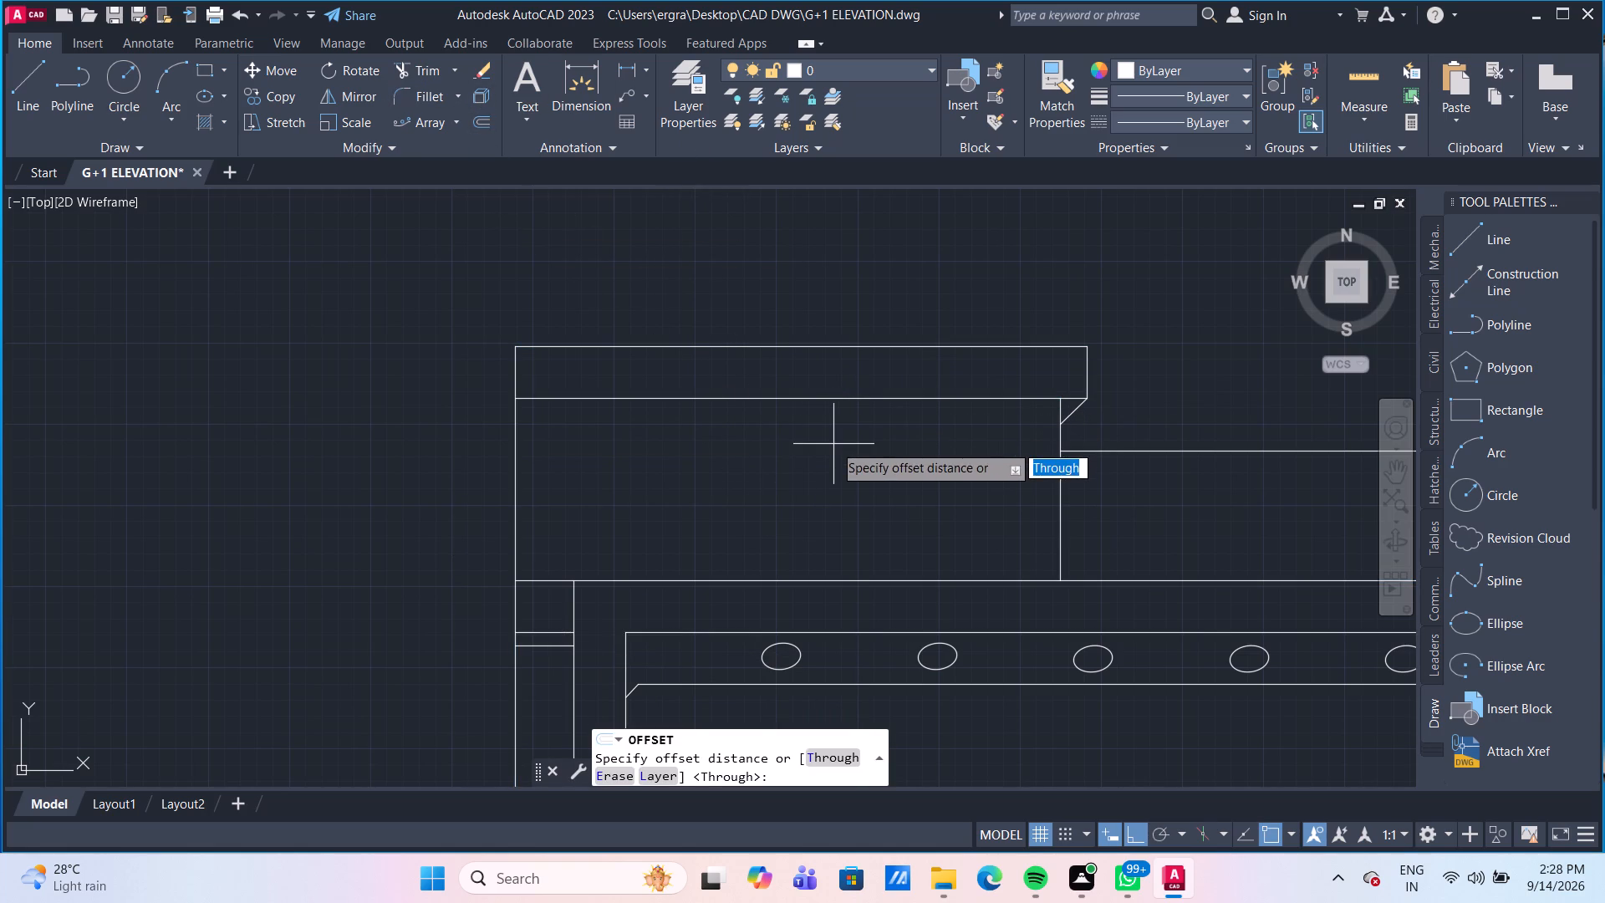
{"action": "key", "text": "Return"}
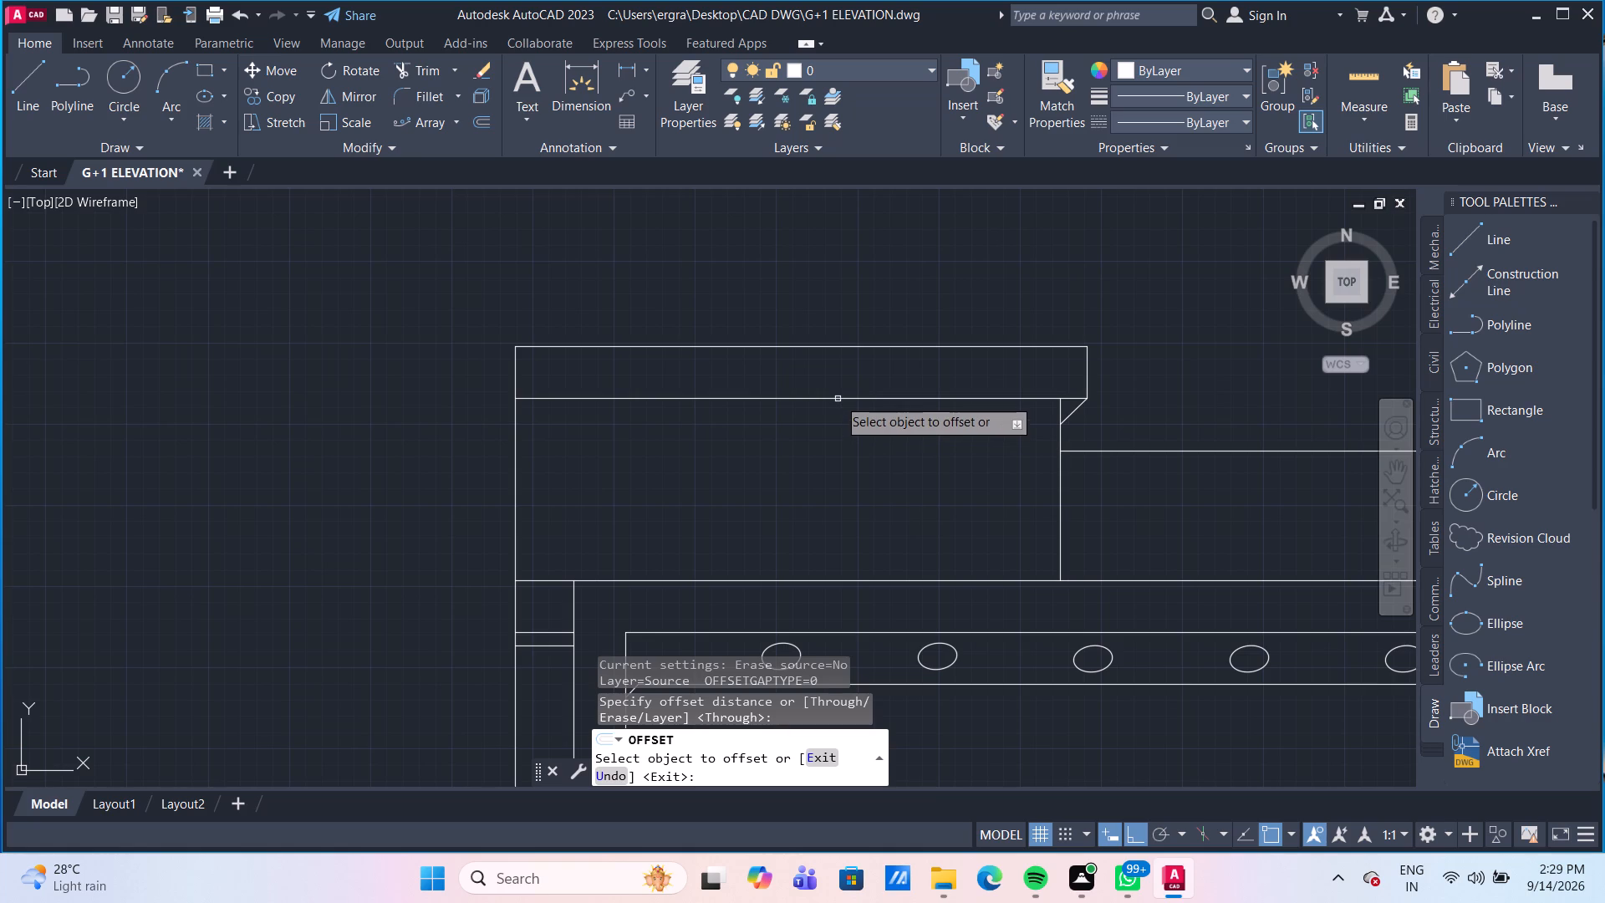
{"action": "left_click_drag", "start_coordinate": [838, 398], "coordinate": [841, 413]}
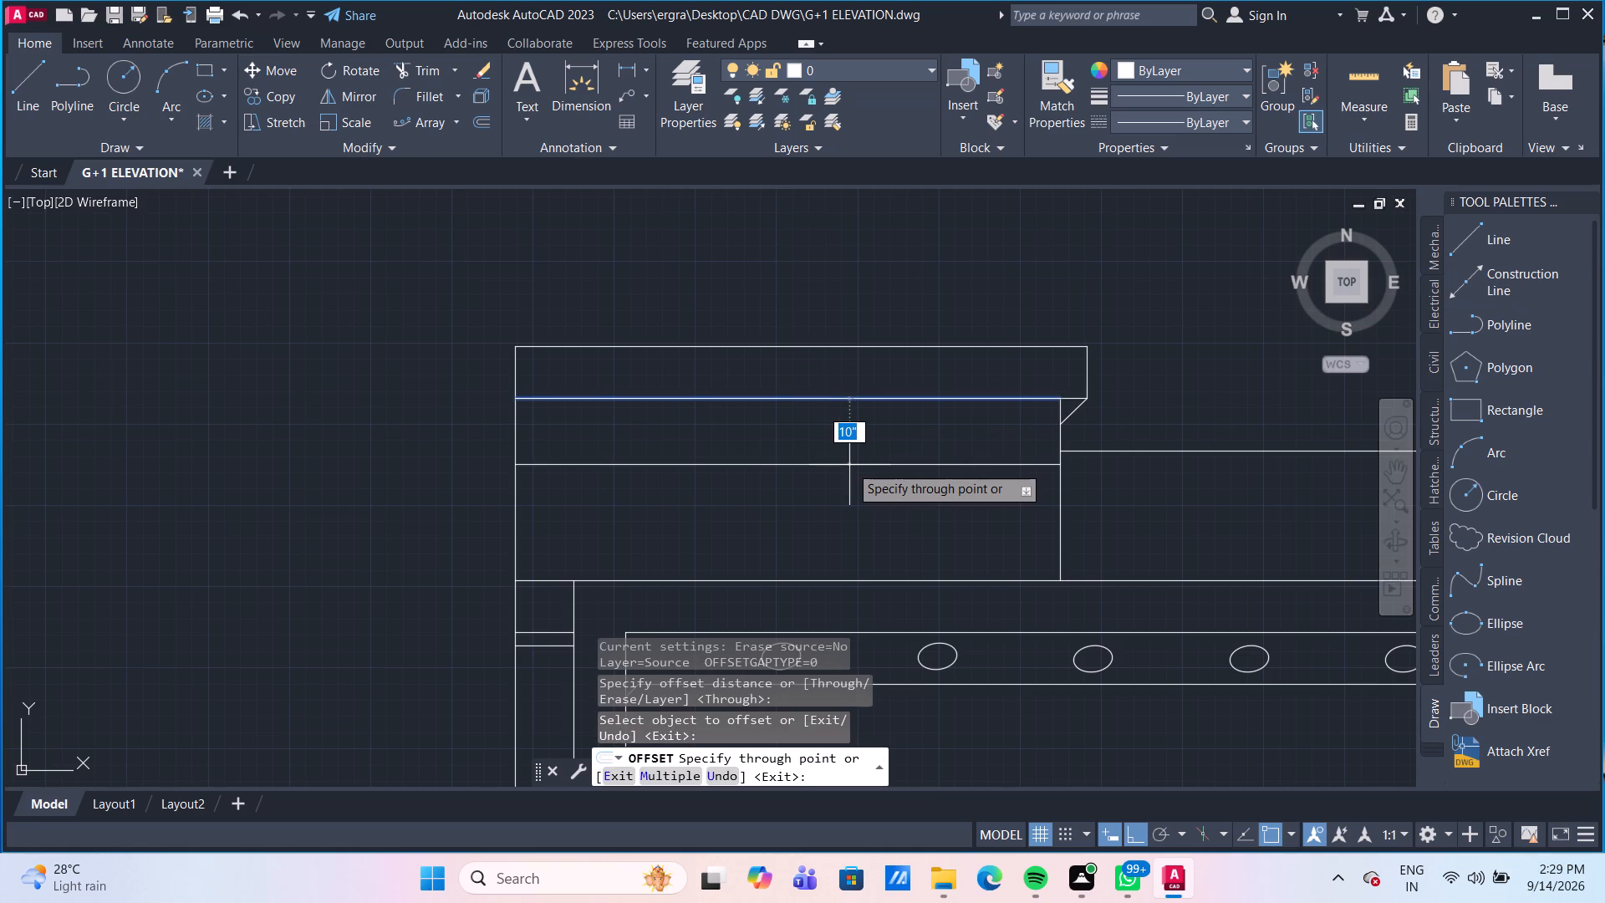
{"action": "key", "text": "7"}
{"action": "key", "text": "shift+quotedbl"}
{"action": "key", "text": "Return"}
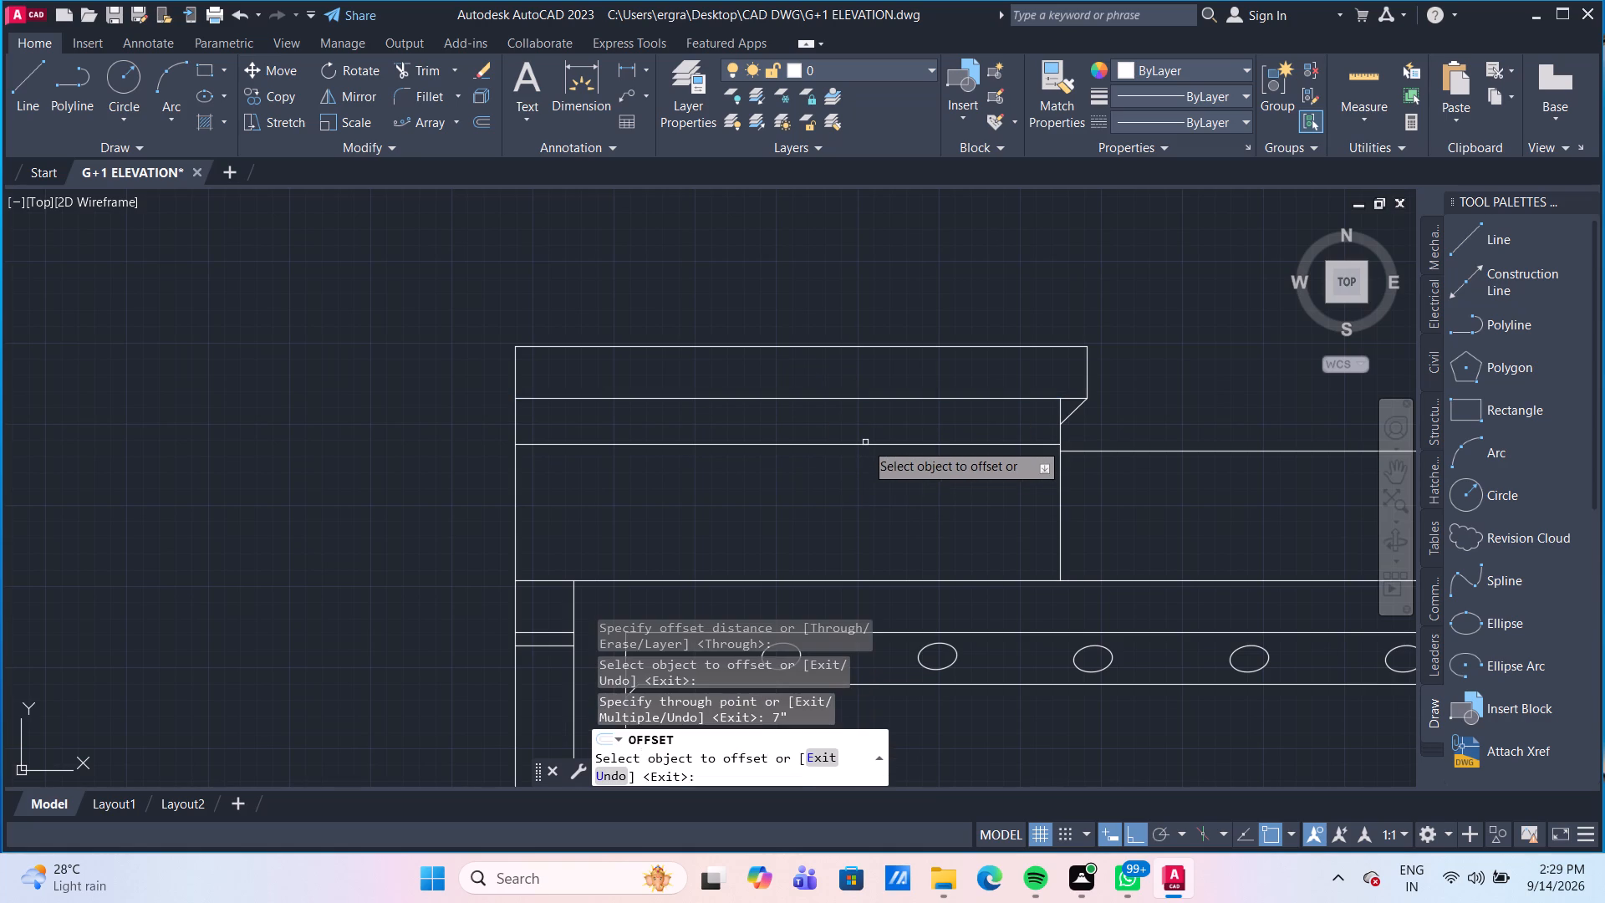
{"action": "left_click", "coordinate": [869, 446]}
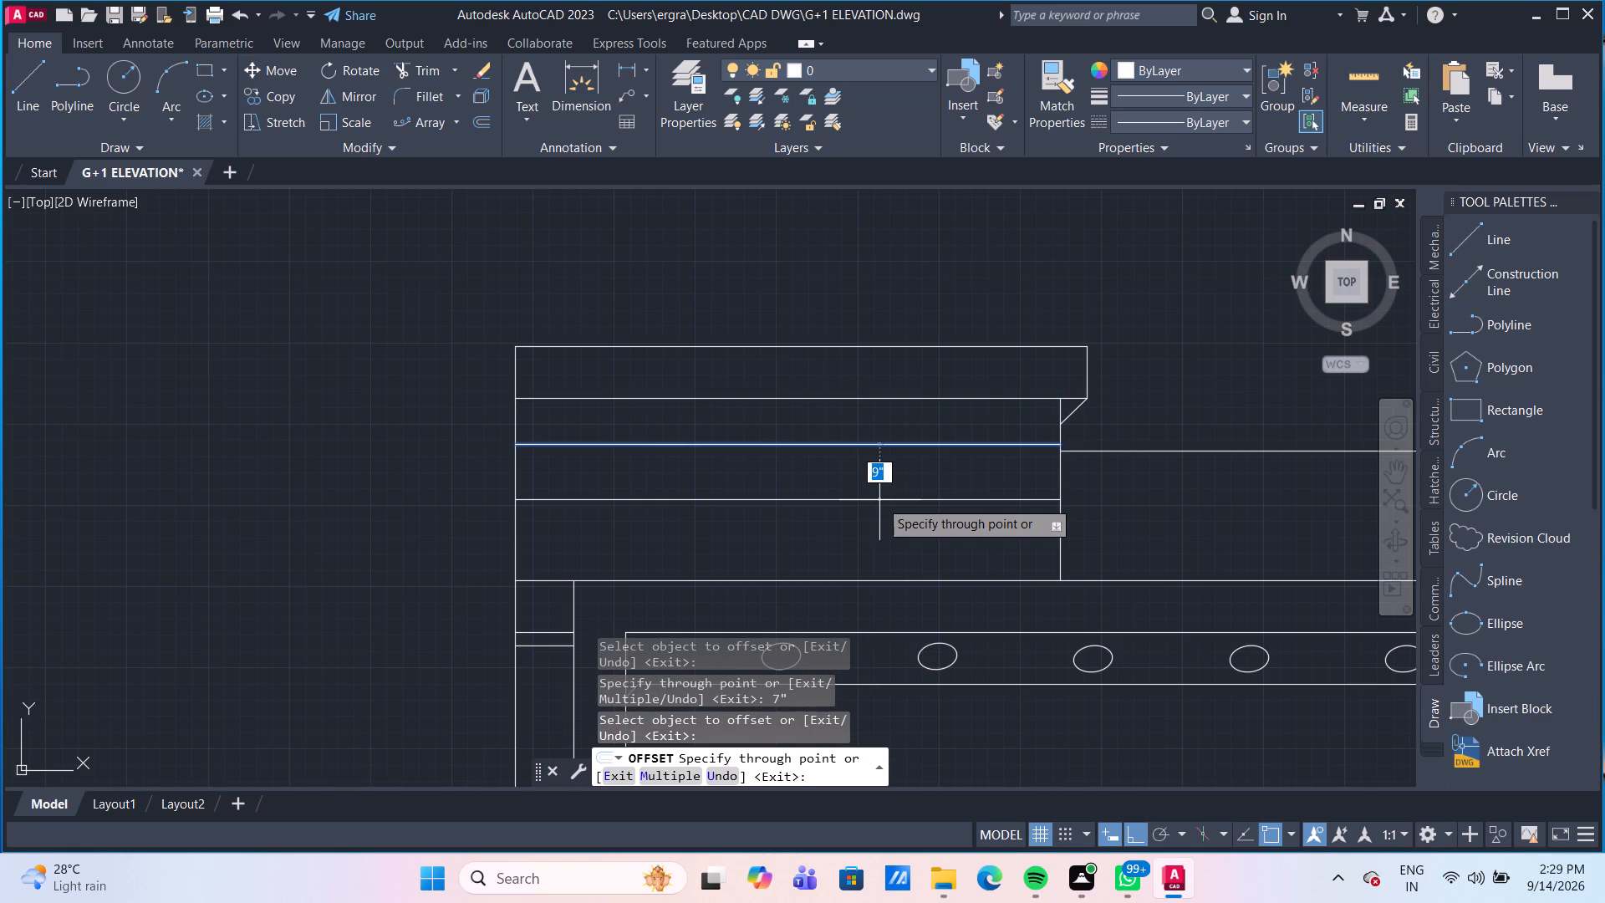
{"action": "type", "text": "7\""}
{"action": "key", "text": "Return"}
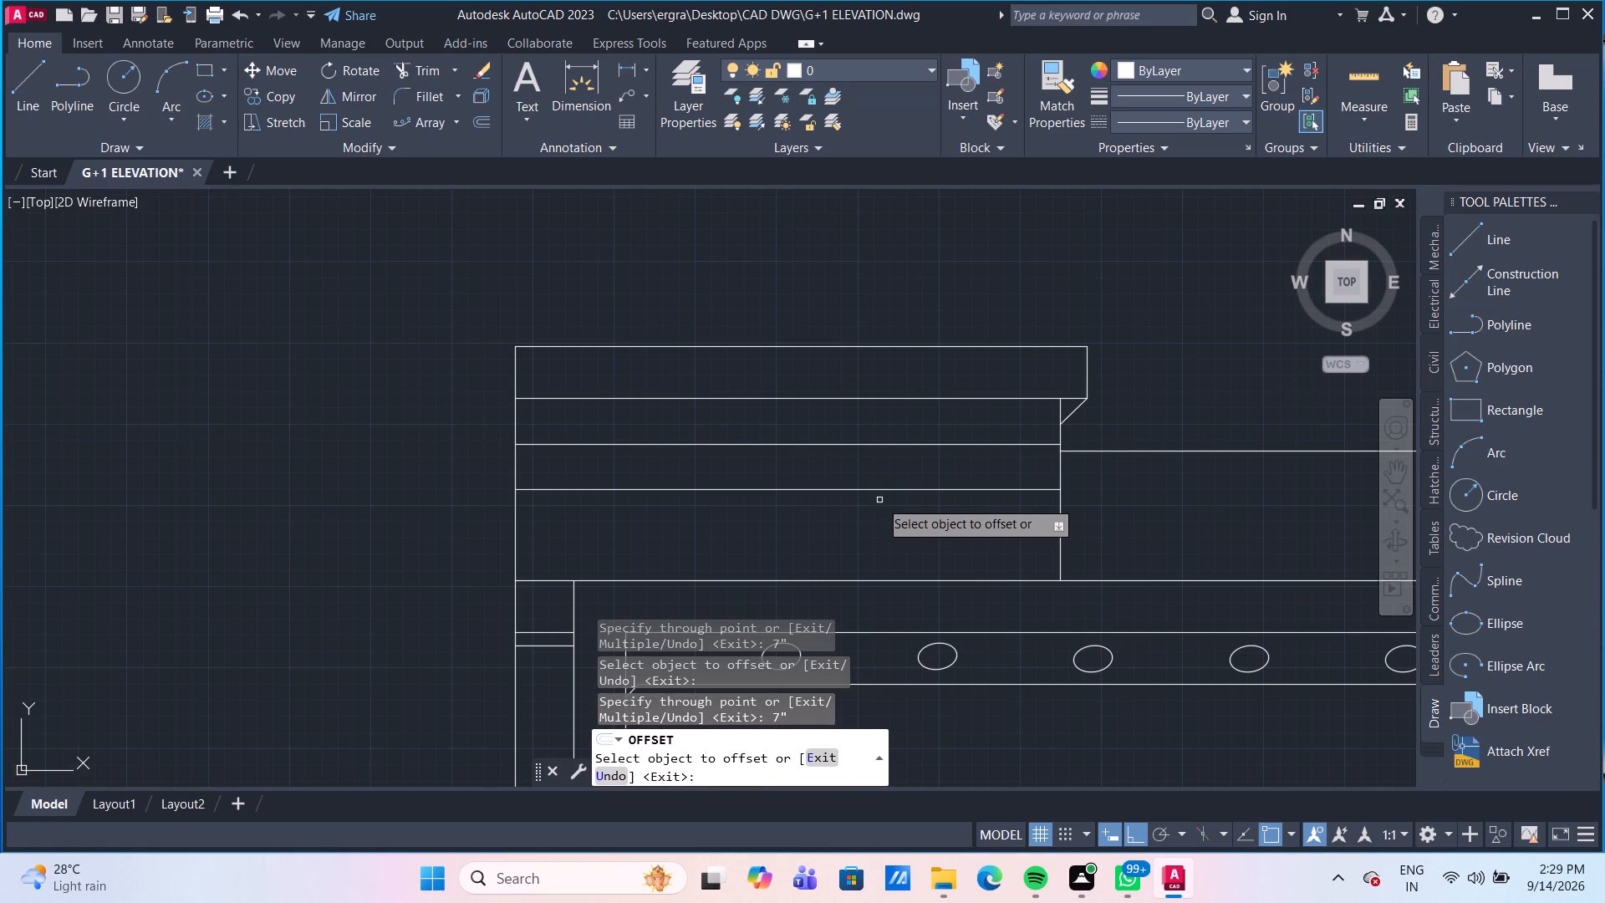
{"action": "left_click", "coordinate": [880, 491]}
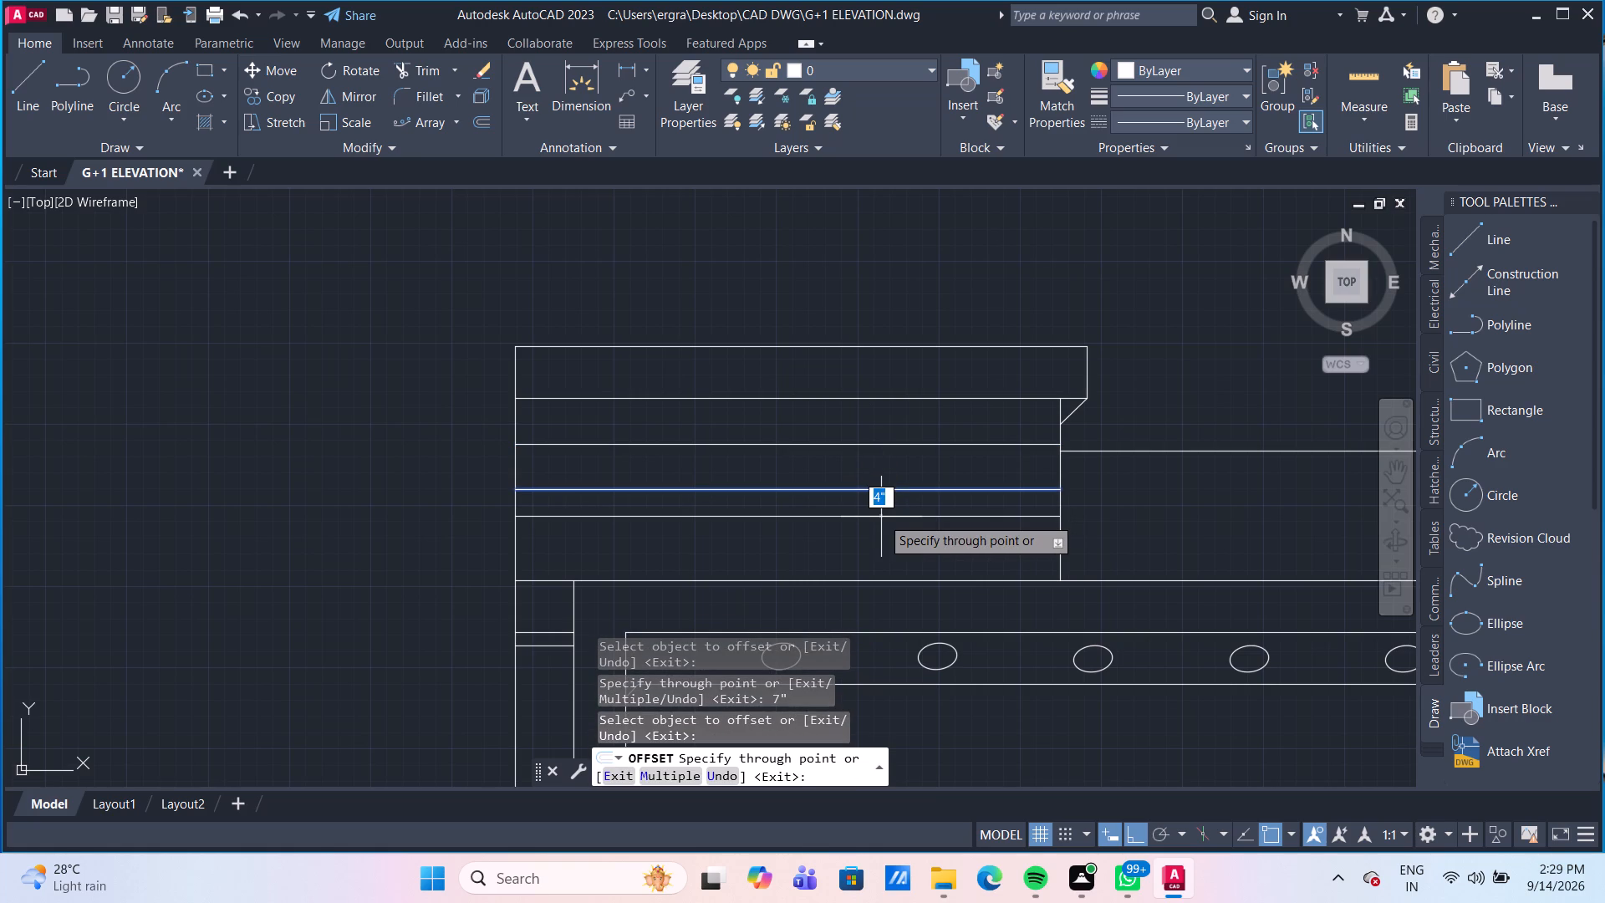
{"action": "type", "text": "7\""}
{"action": "key", "text": "Return"}
{"action": "scroll", "coordinate": [964, 485], "scroll_direction": "down", "scroll_amount": 2}
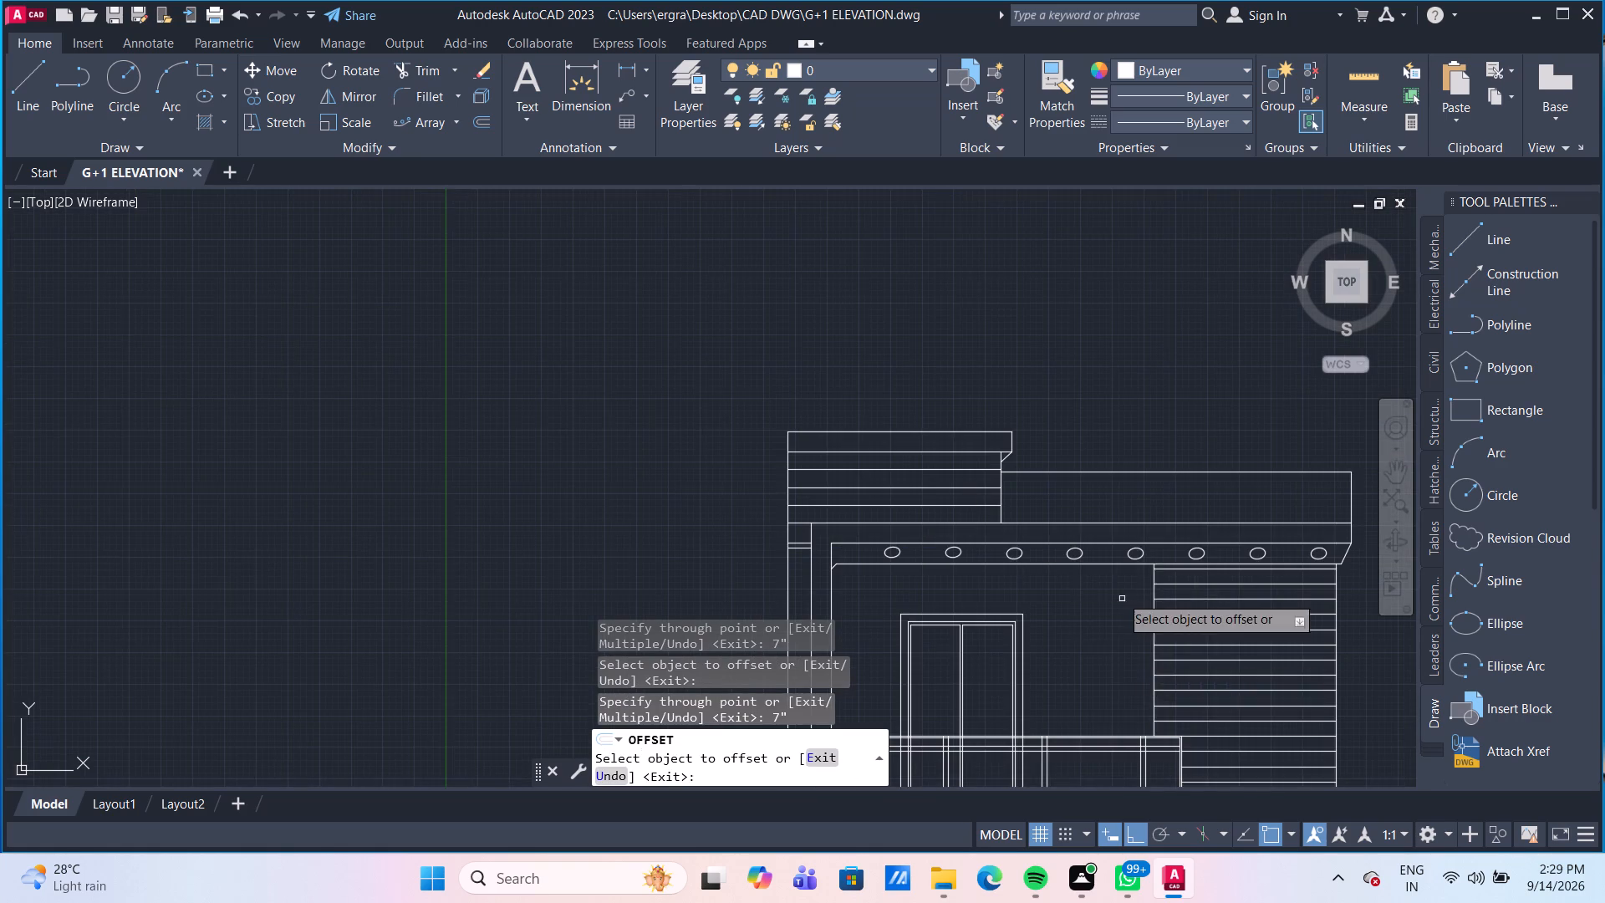
{"action": "scroll", "coordinate": [1112, 585], "scroll_direction": "down", "scroll_amount": 2}
{"action": "scroll", "coordinate": [1088, 449], "scroll_direction": "up", "scroll_amount": 1}
{"action": "middle_click_drag", "start_coordinate": [1088, 449], "coordinate": [1005, 341]}
{"action": "scroll", "coordinate": [1022, 554], "scroll_direction": "down", "scroll_amount": 1}
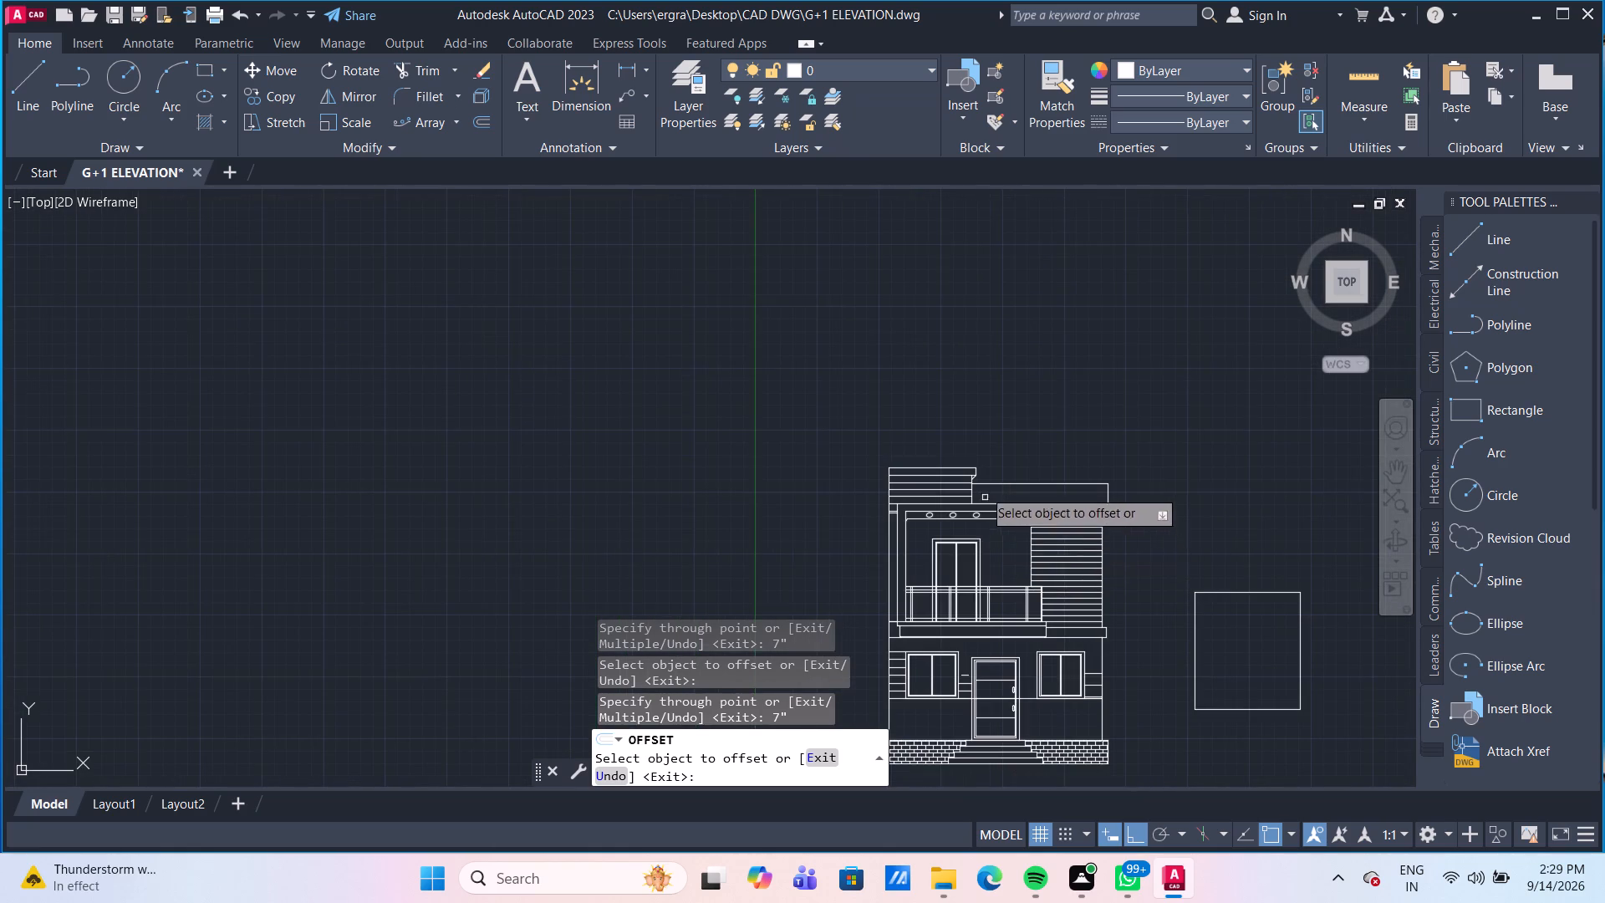
{"action": "middle_click_drag", "start_coordinate": [982, 417], "coordinate": [762, 216]}
{"action": "scroll", "coordinate": [762, 216], "scroll_direction": "down", "scroll_amount": 1}
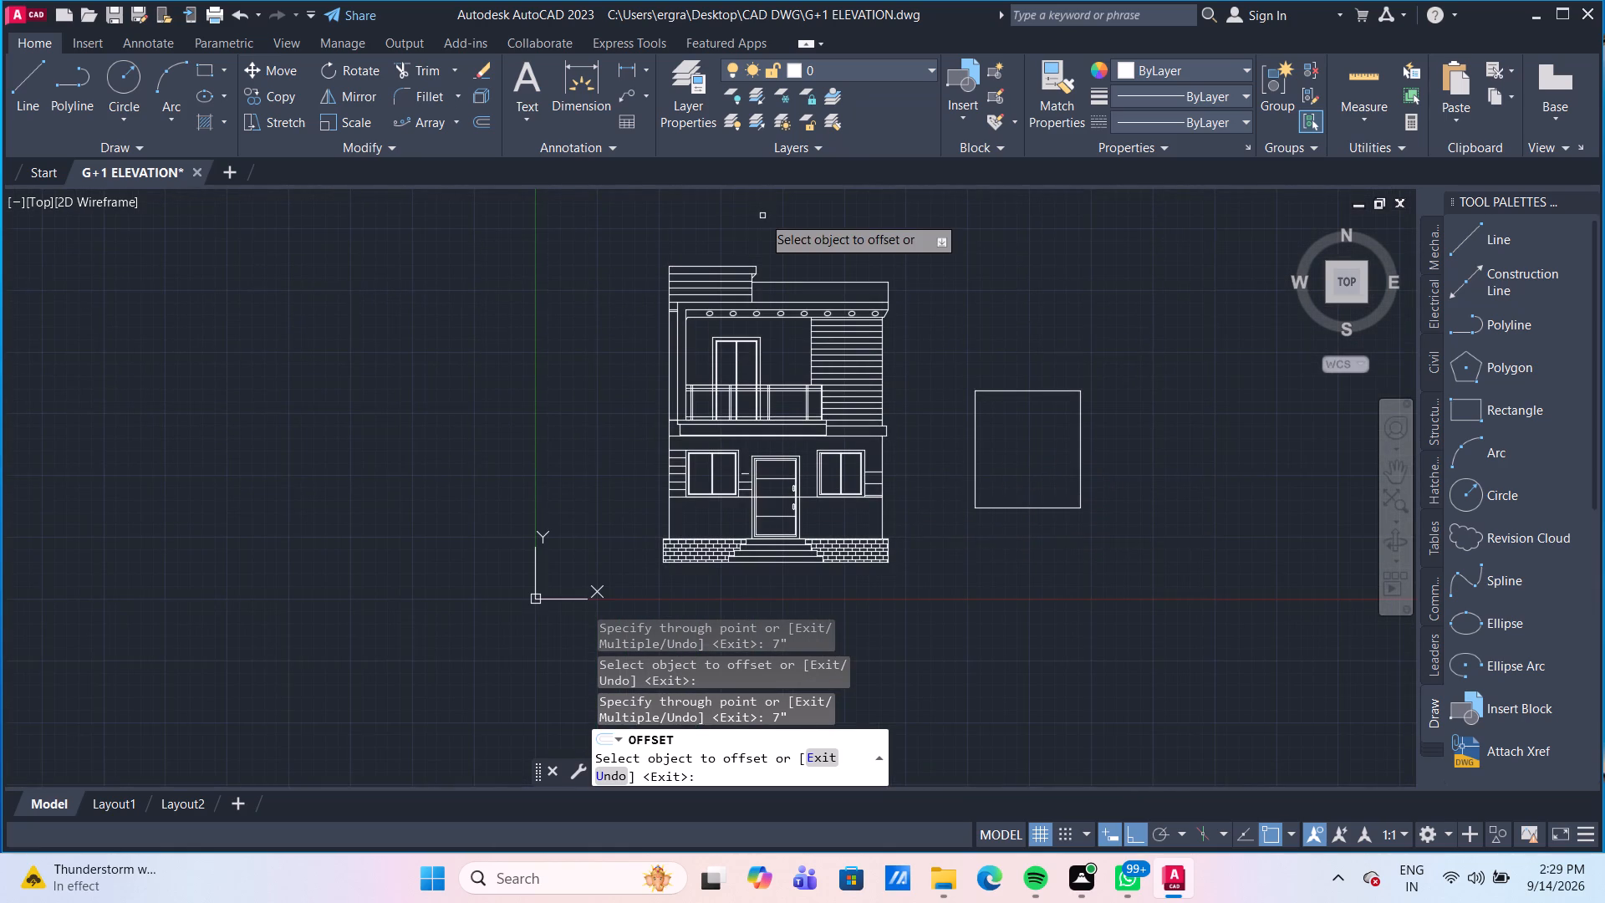
{"action": "key", "text": "Escape"}
Delete the stray four-line rectangle standing beside the house elevation.
{"action": "left_click", "coordinate": [990, 406]}
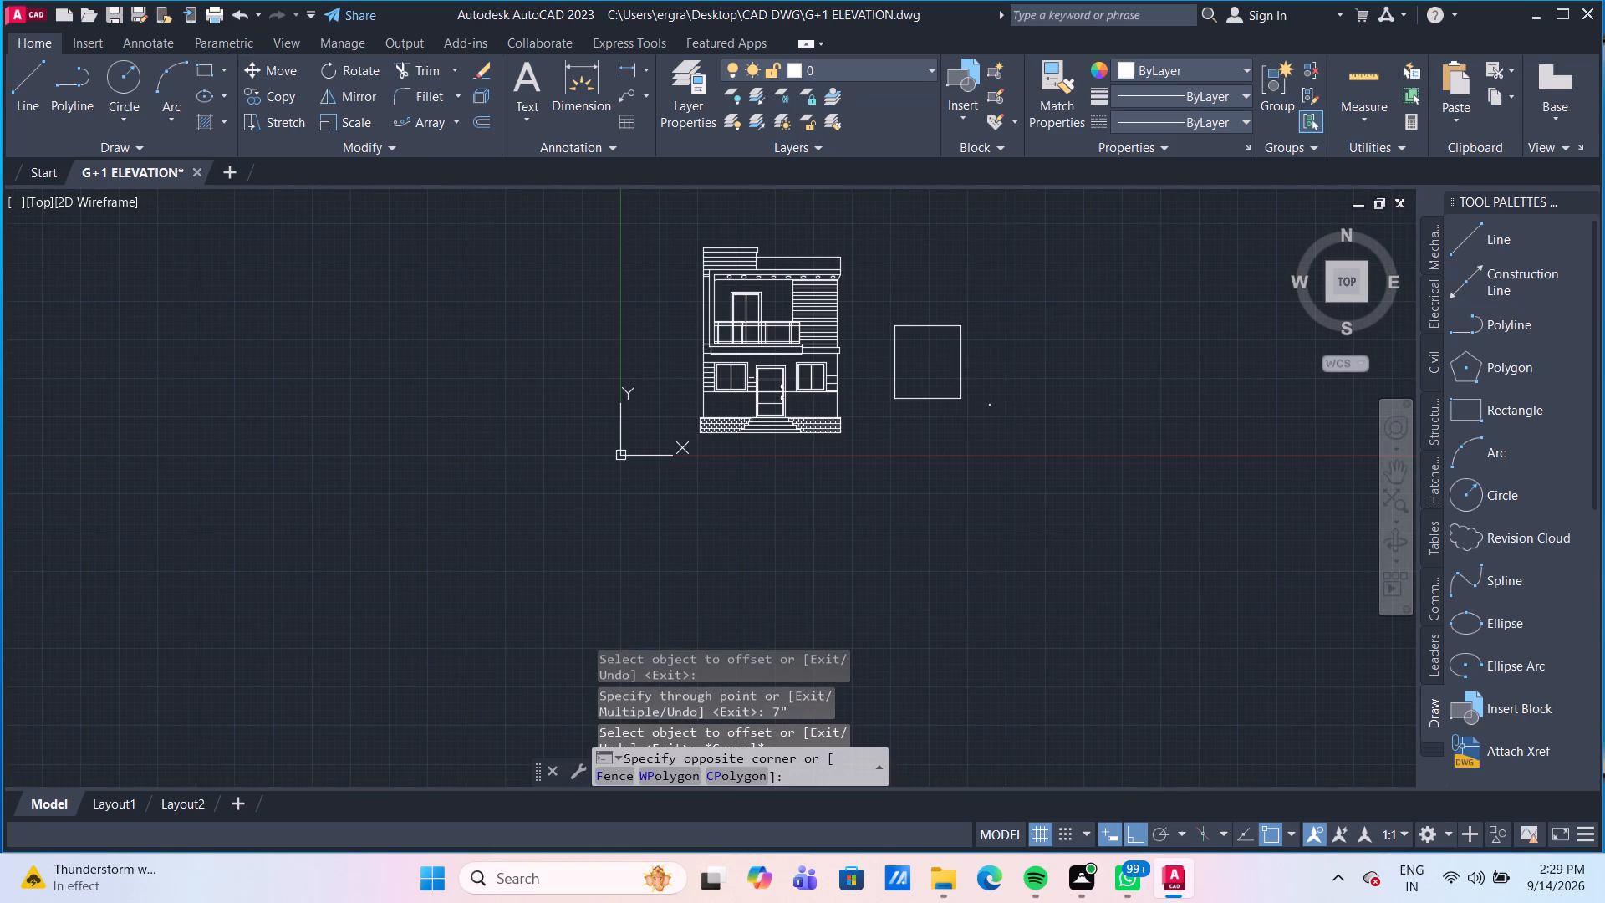
{"action": "left_click", "coordinate": [889, 278]}
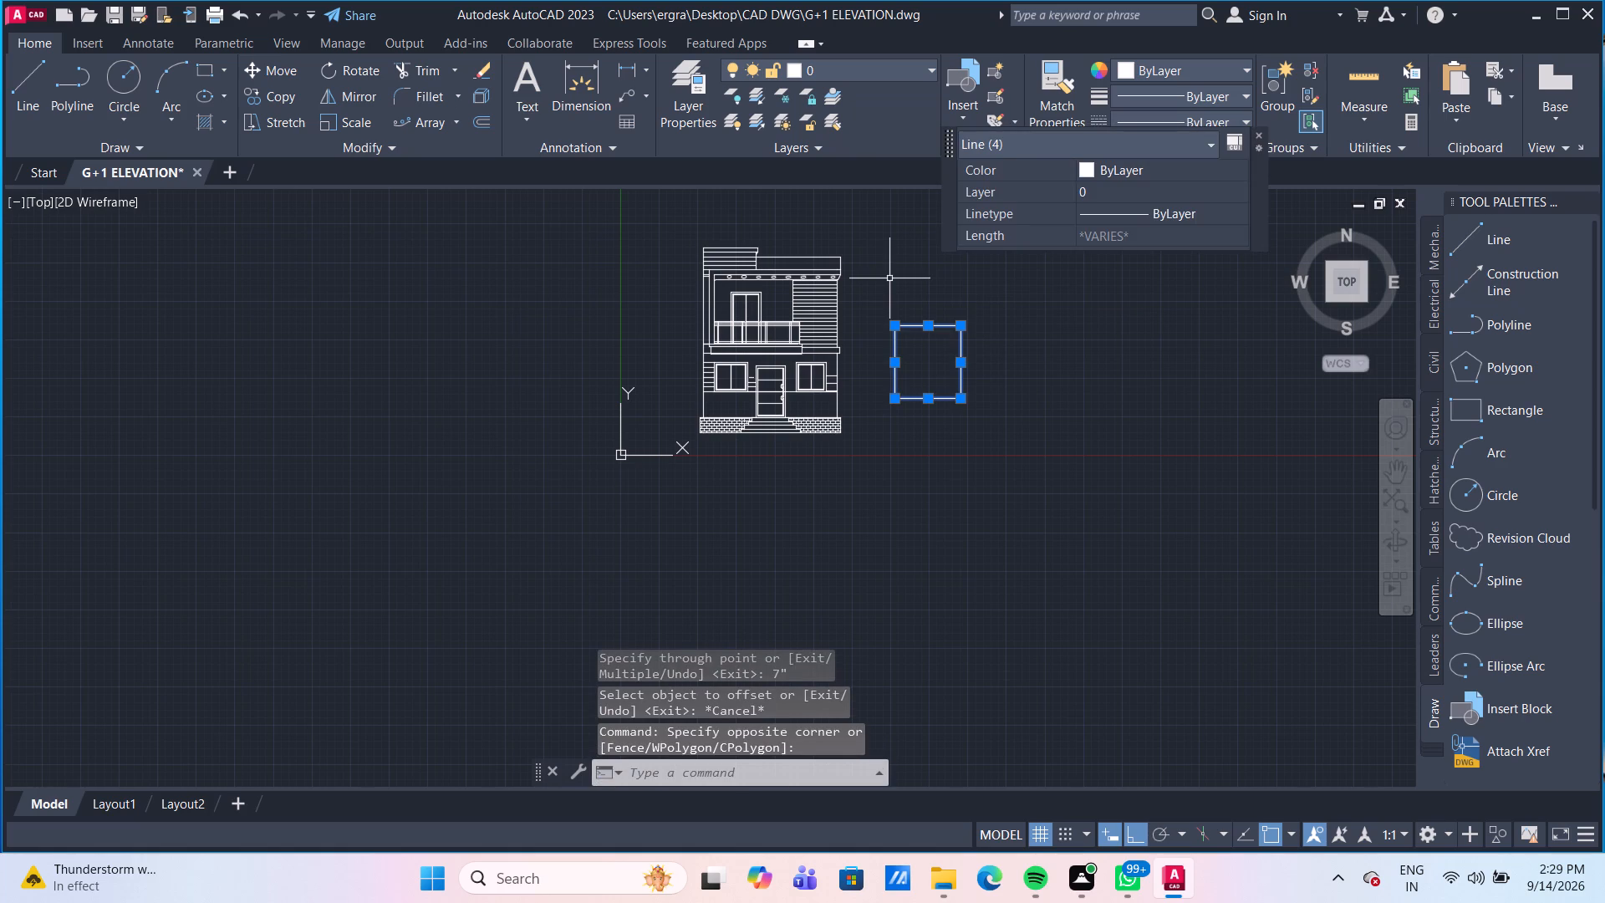
{"action": "key", "text": "Delete"}
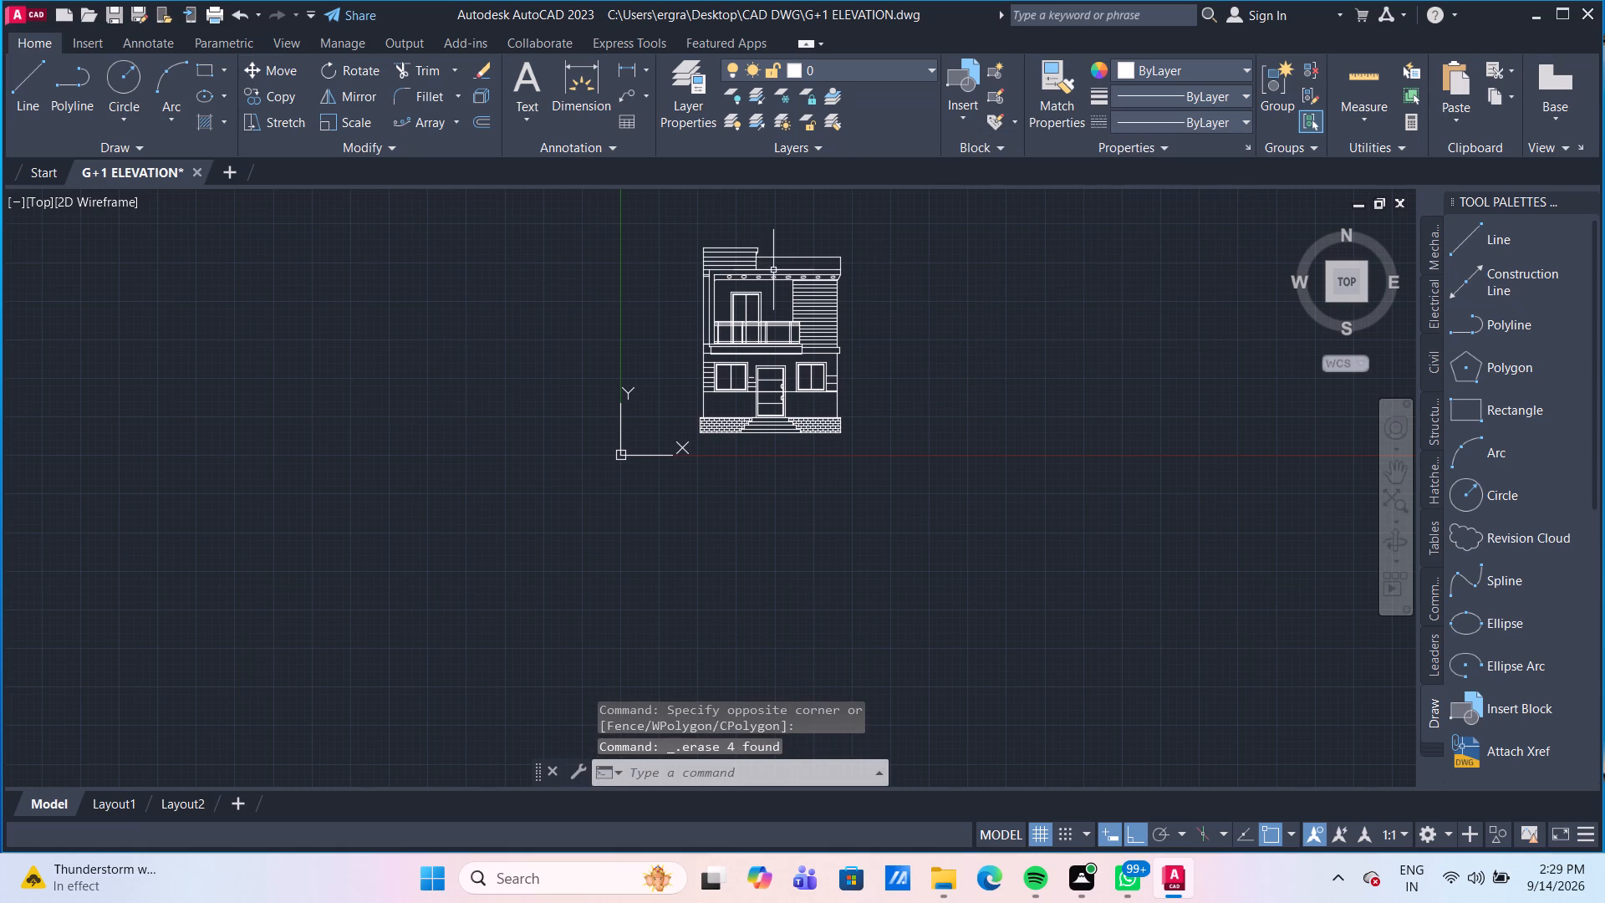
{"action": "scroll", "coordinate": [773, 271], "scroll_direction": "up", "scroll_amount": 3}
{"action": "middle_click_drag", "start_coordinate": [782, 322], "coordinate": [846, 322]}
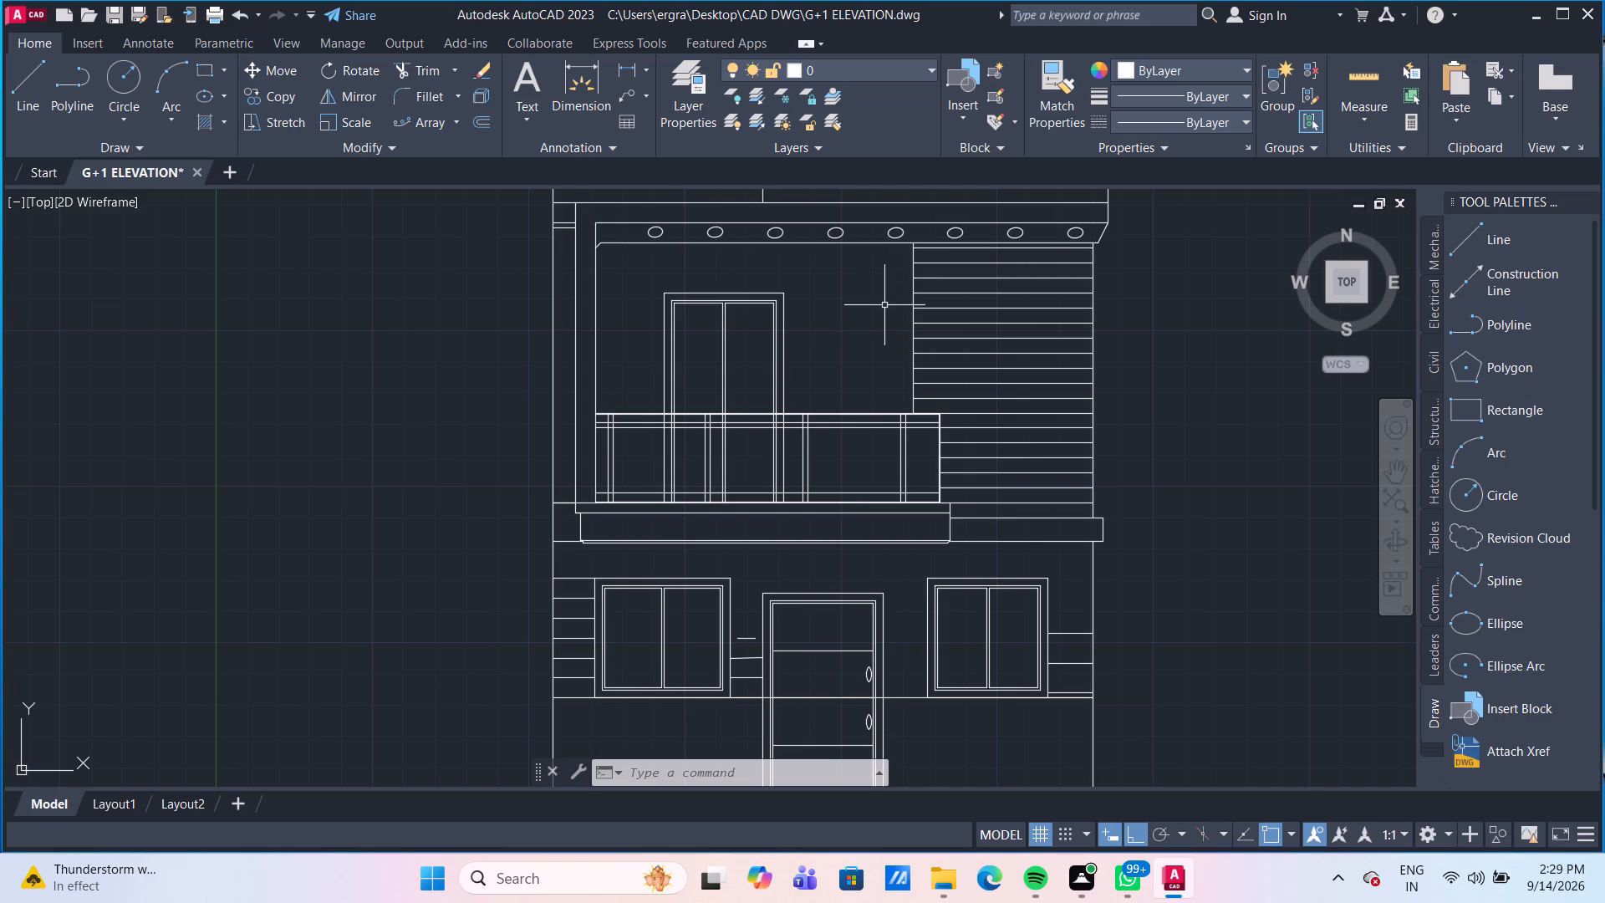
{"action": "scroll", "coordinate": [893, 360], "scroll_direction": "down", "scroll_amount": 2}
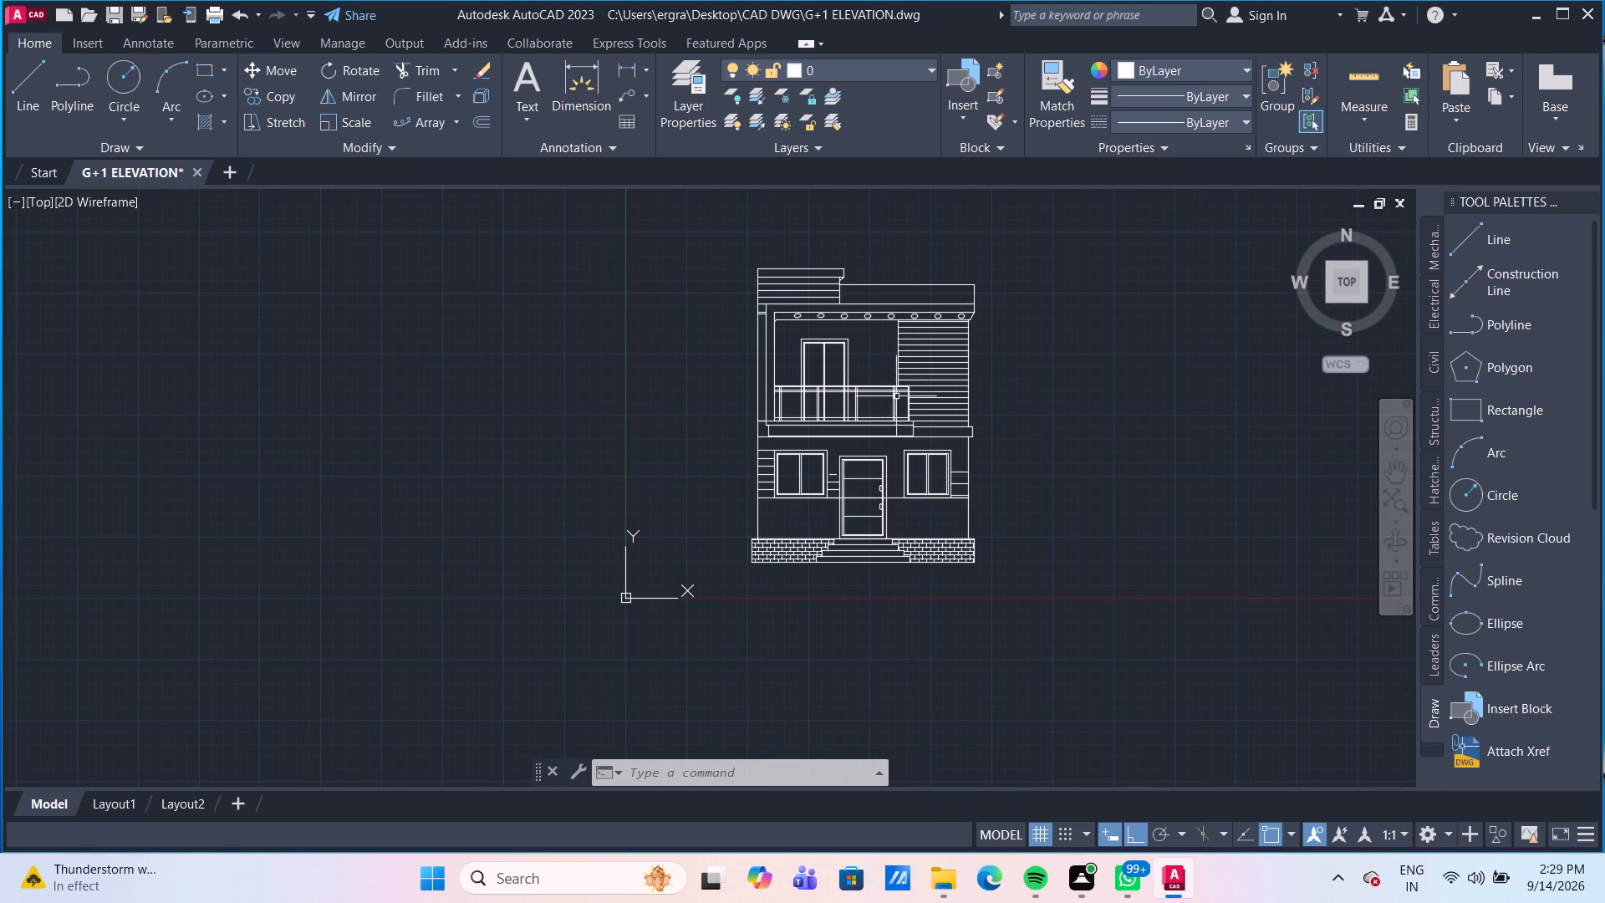
Draw a 1'6" line at 45° in the empty space beside the house elevation, with Ortho off.
{"action": "scroll", "coordinate": [867, 446], "scroll_direction": "up", "scroll_amount": 1}
{"action": "middle_click_drag", "start_coordinate": [876, 439], "coordinate": [917, 396]}
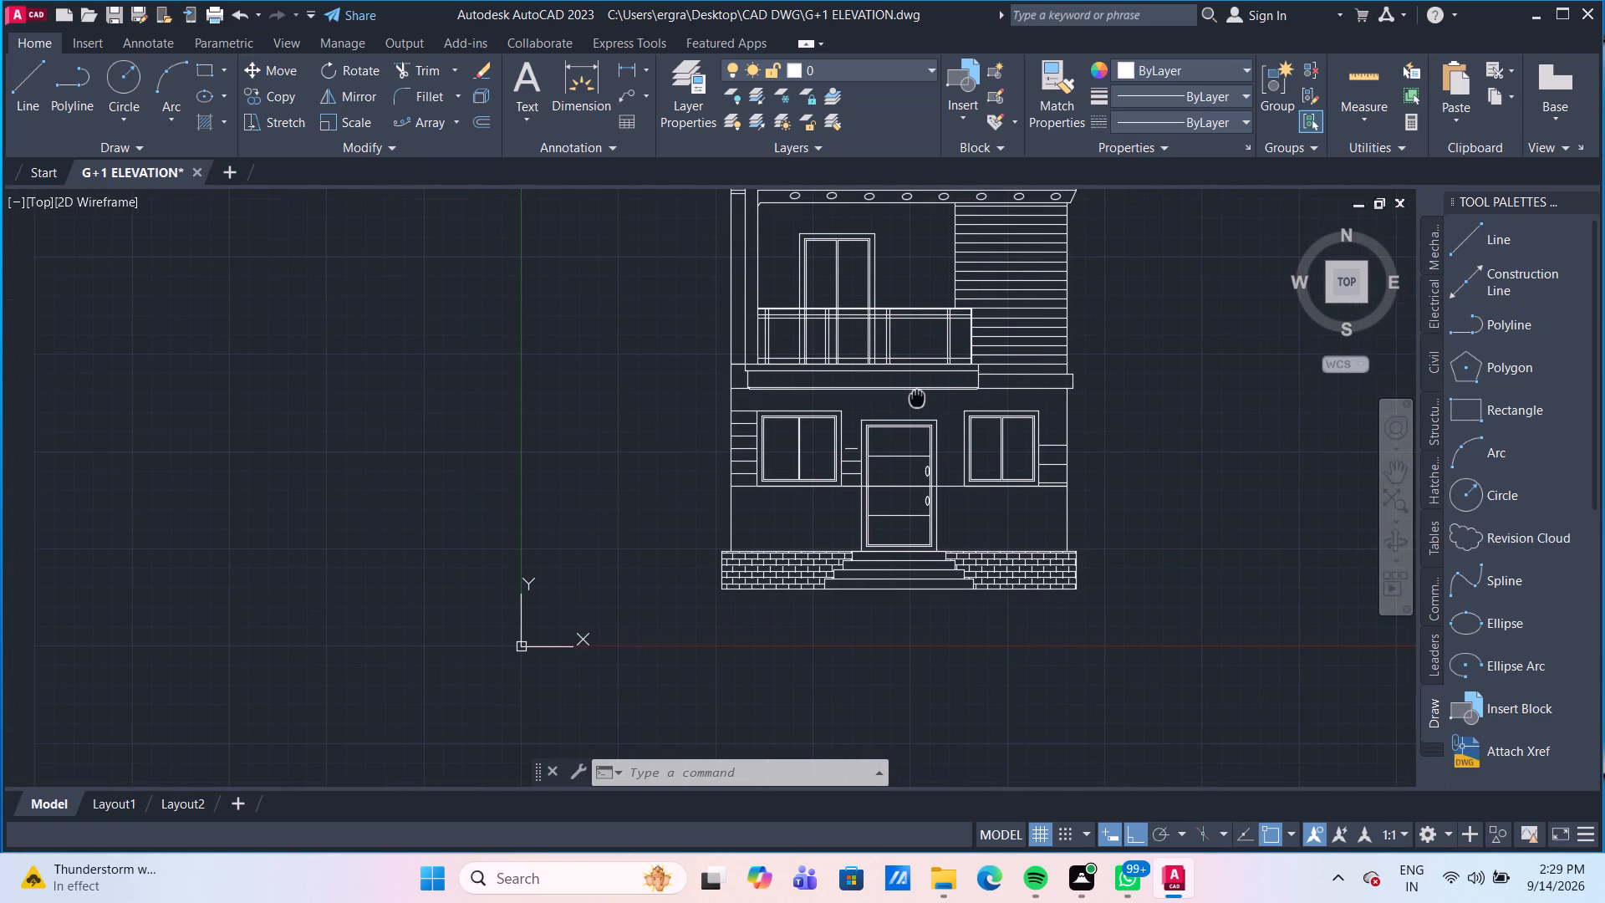
{"action": "middle_click_drag", "start_coordinate": [917, 396], "coordinate": [920, 404]}
{"action": "scroll", "coordinate": [864, 453], "scroll_direction": "up", "scroll_amount": 1}
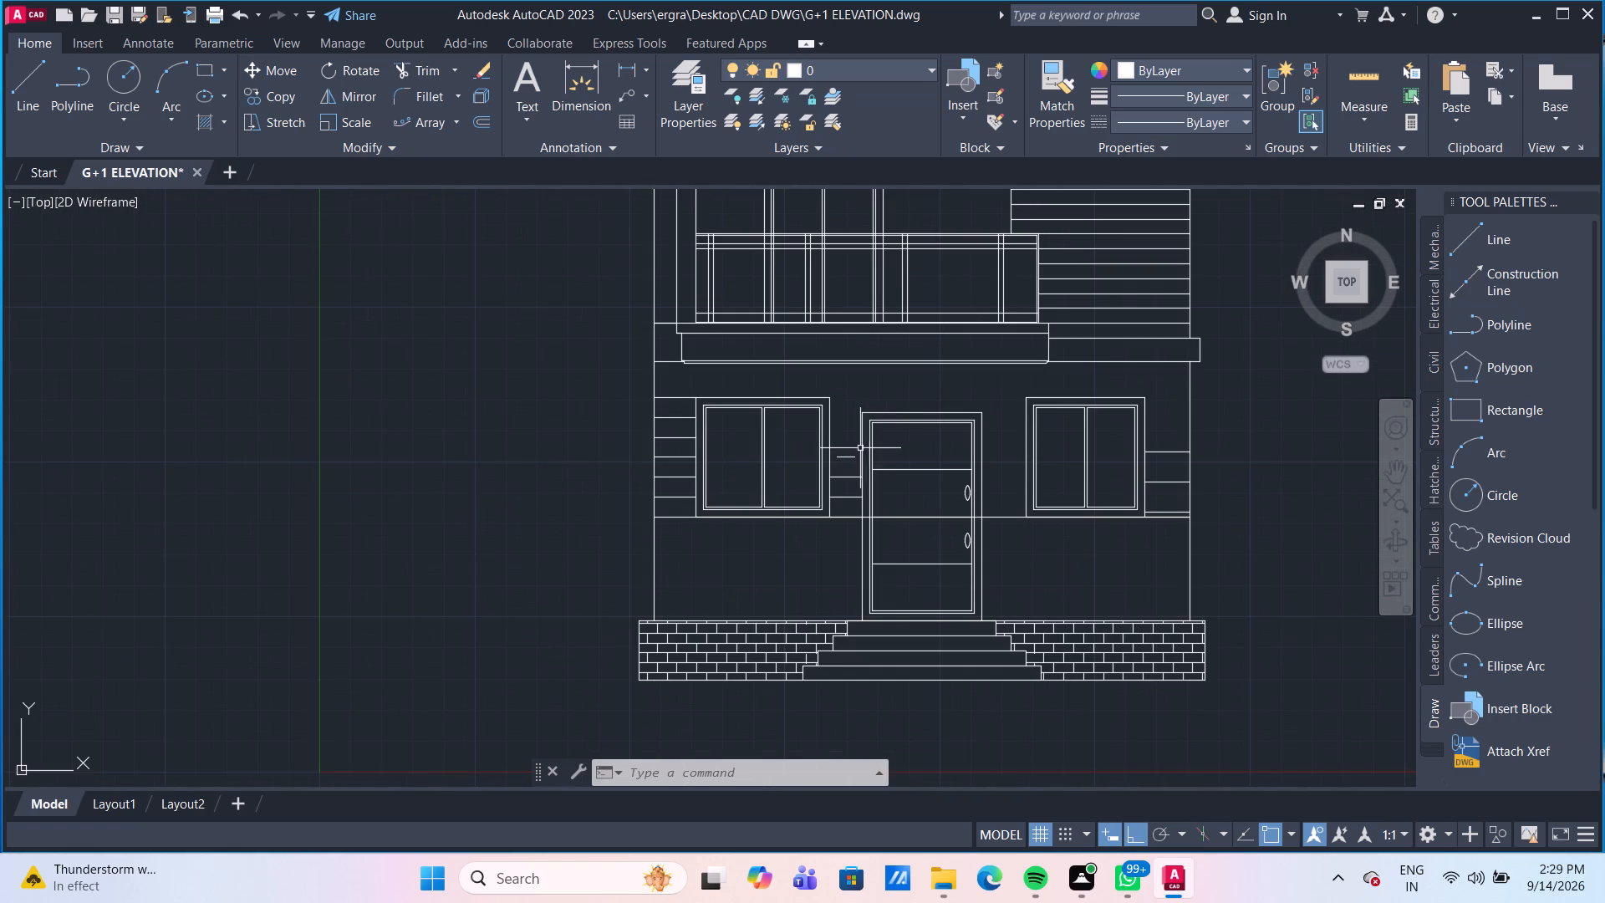
{"action": "left_click", "coordinate": [21, 81]}
{"action": "left_click", "coordinate": [372, 454]}
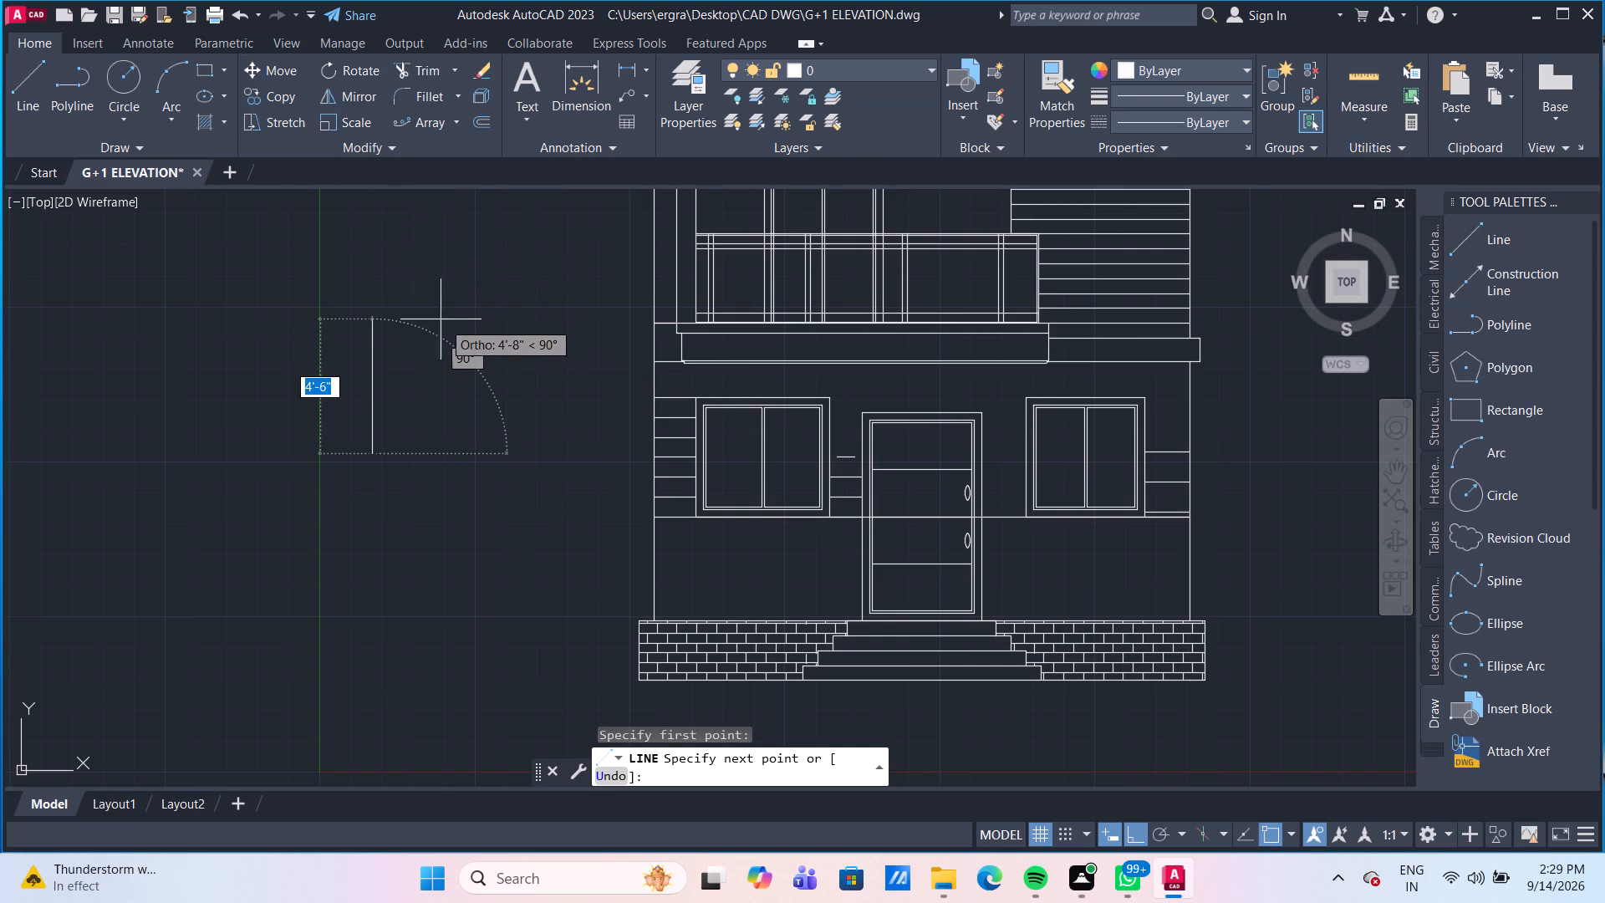
{"action": "key", "text": "8"}
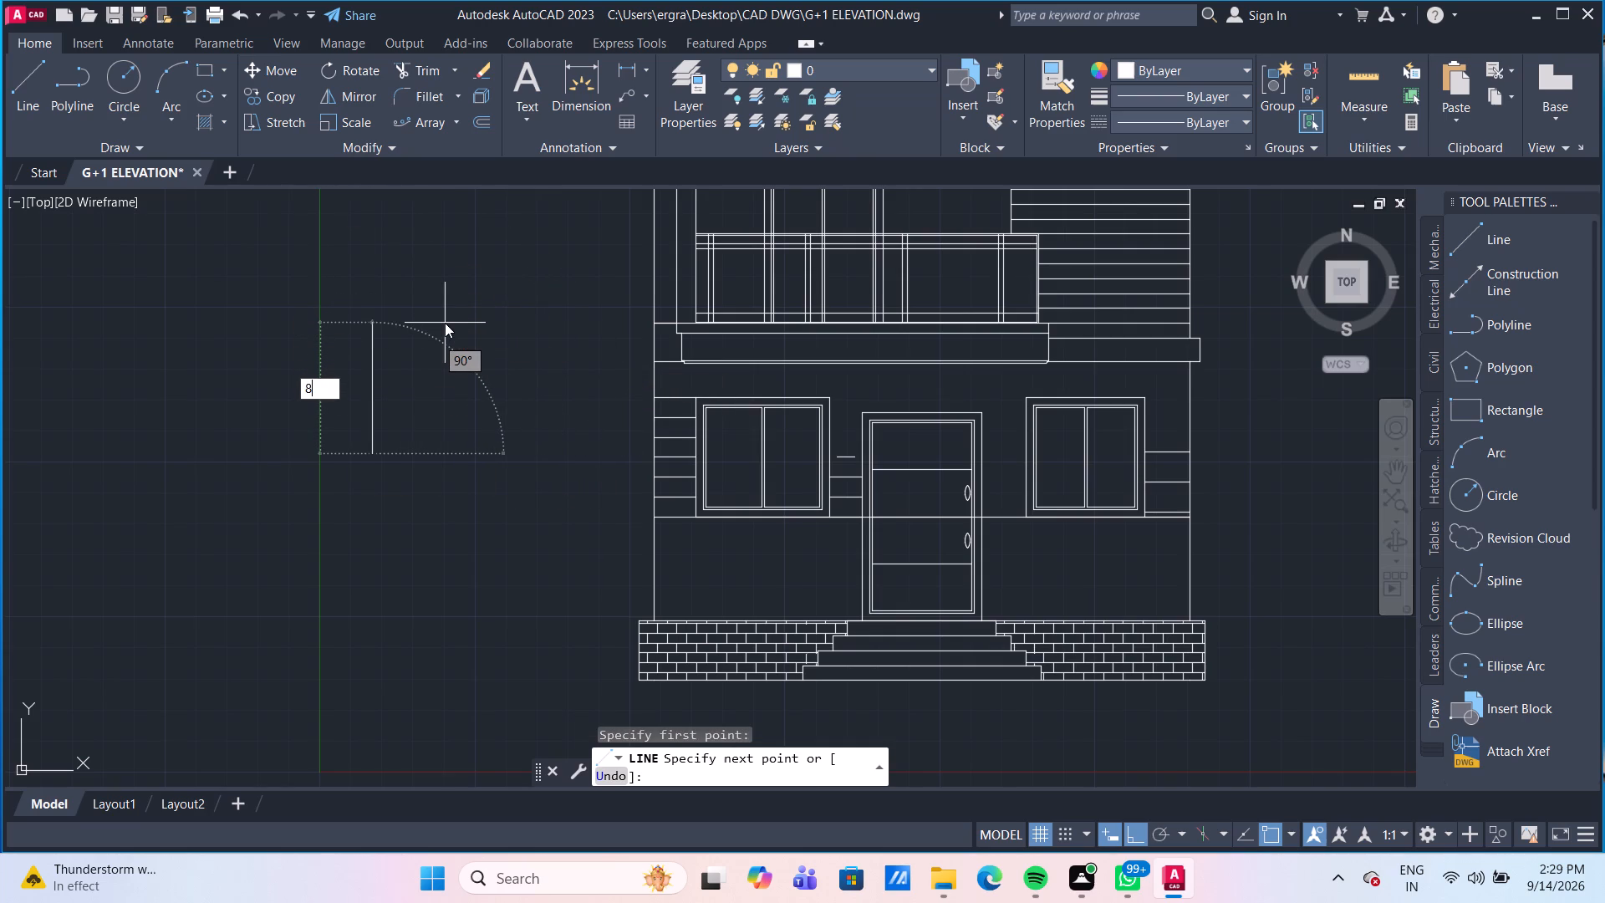
{"action": "key", "text": "BackSpace"}
{"action": "key", "text": "F8"}
{"action": "key", "text": "Escape"}
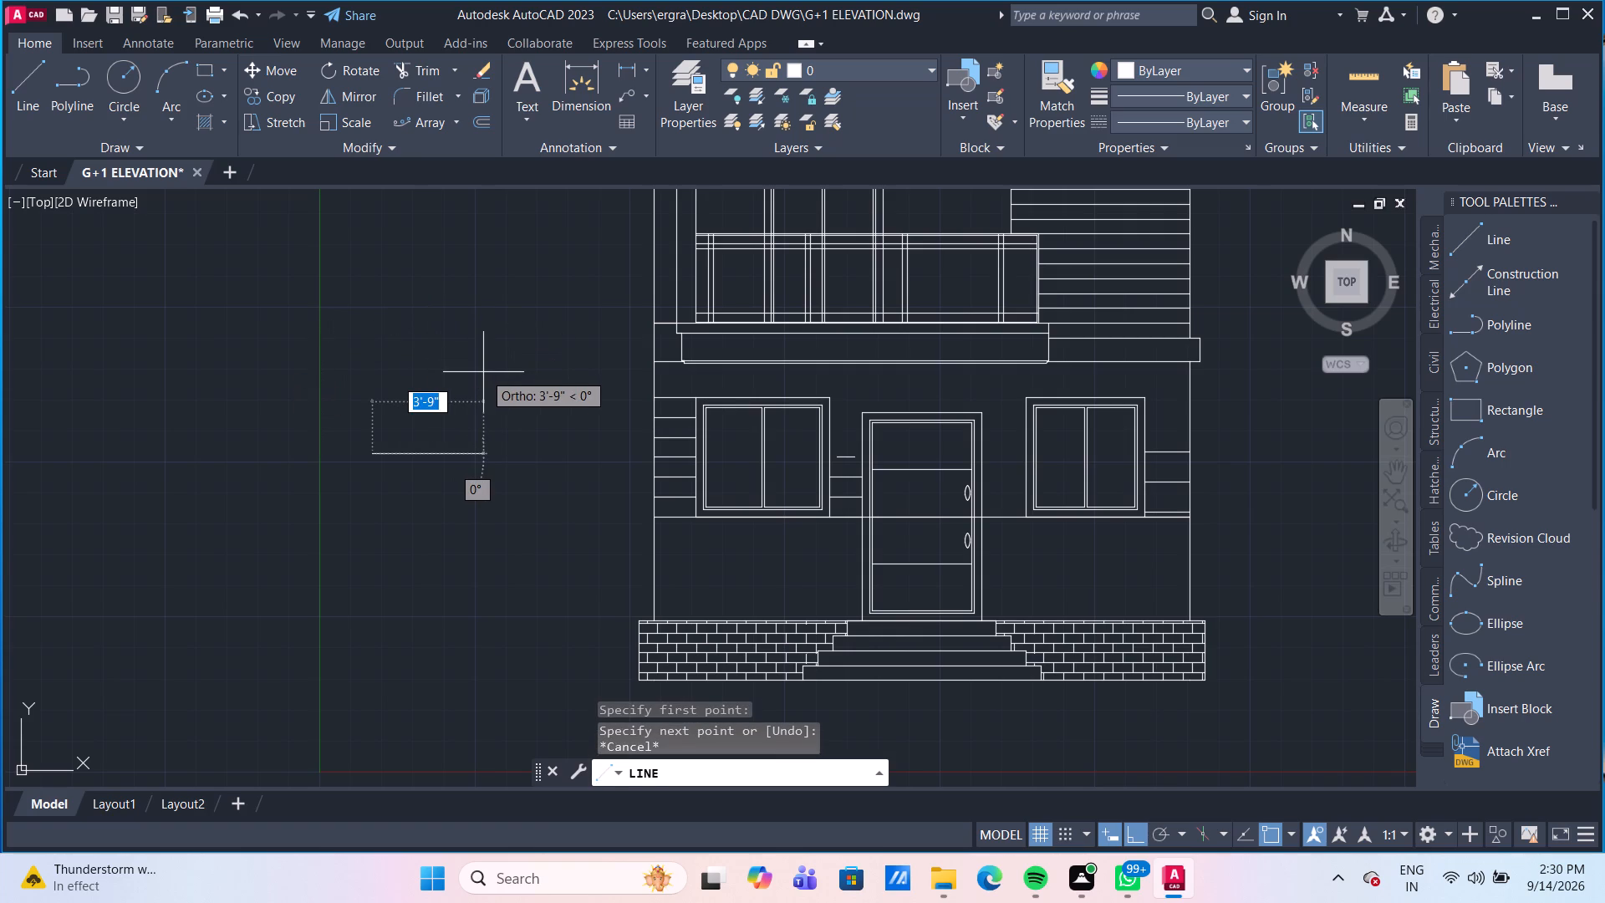
{"action": "key", "text": "F8"}
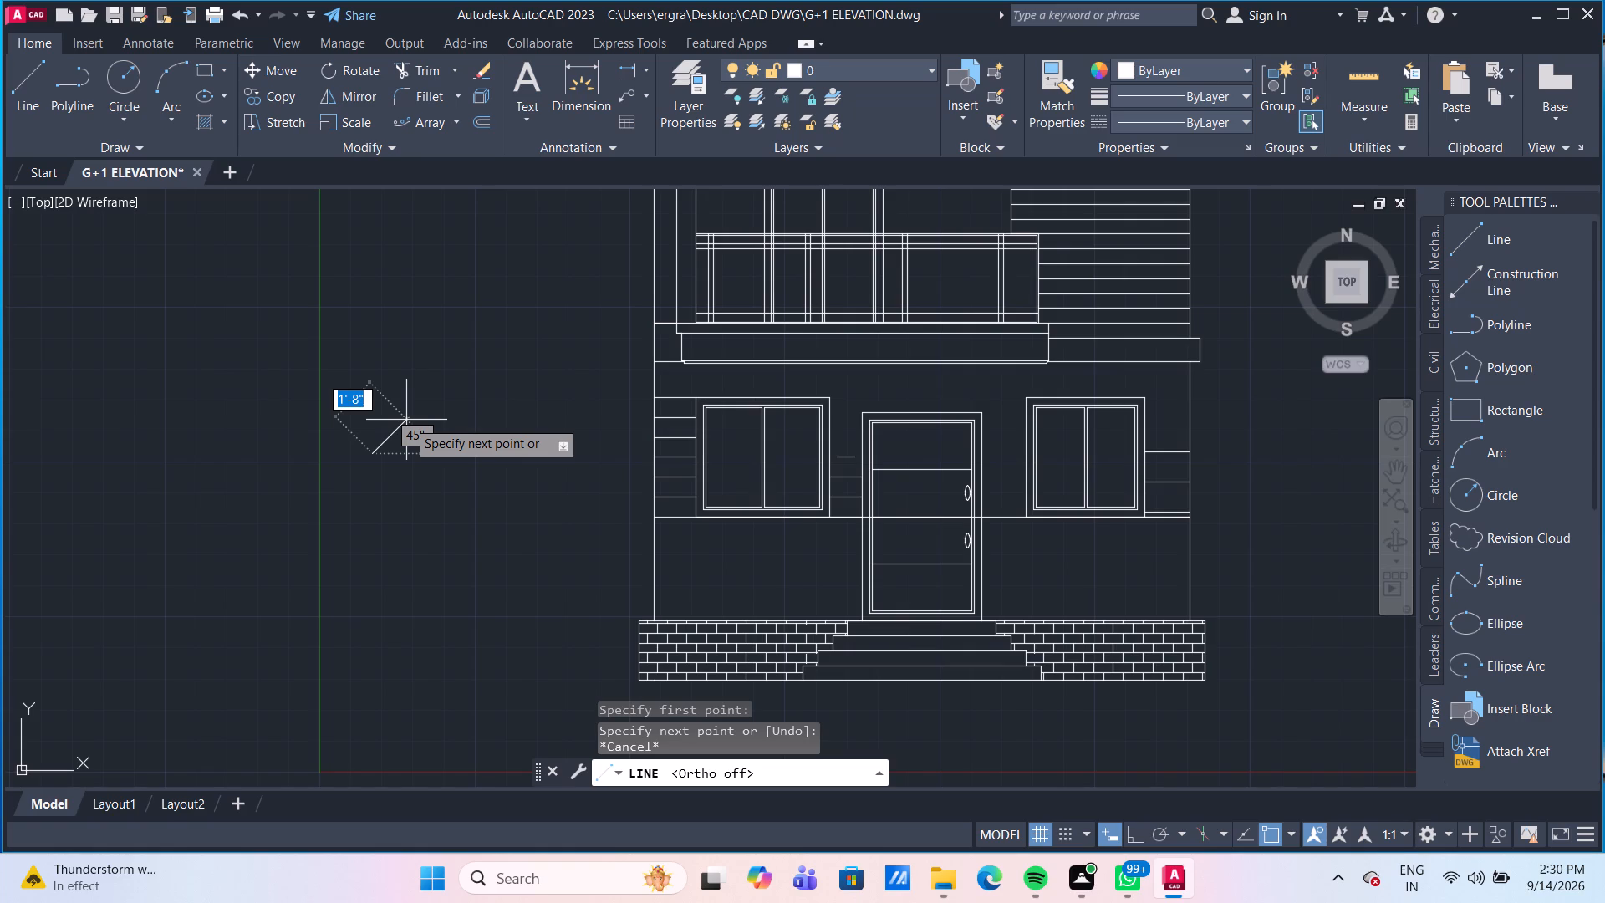
{"action": "type", "text": "1'6\""}
{"action": "key", "text": "shift+less"}
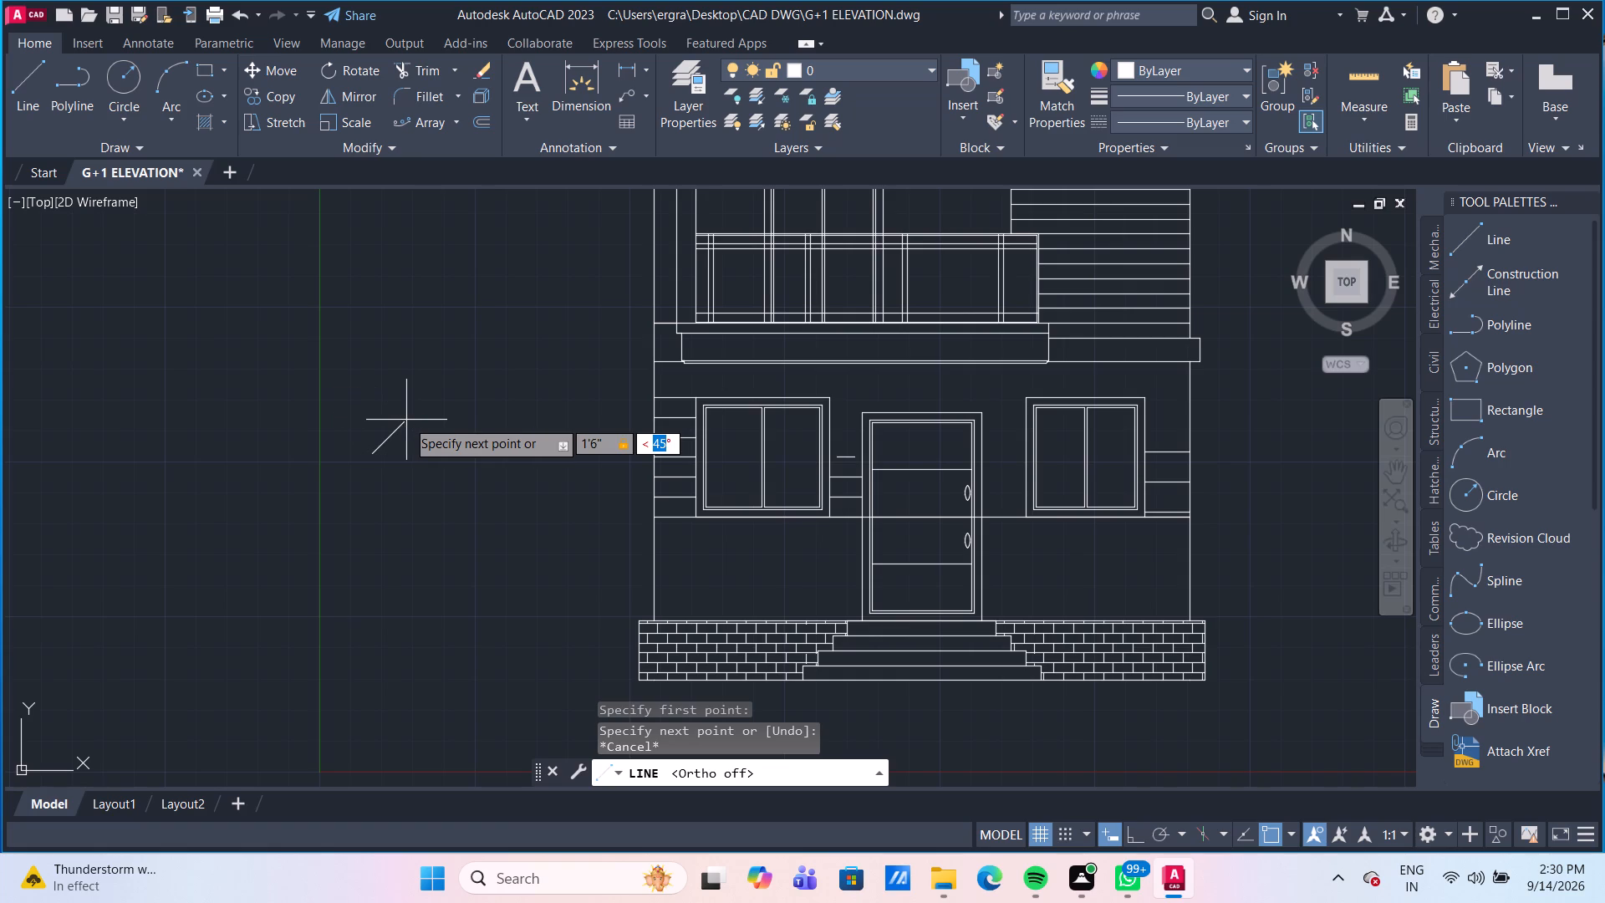
{"action": "type", "text": "45"}
{"action": "key", "text": "Return"}
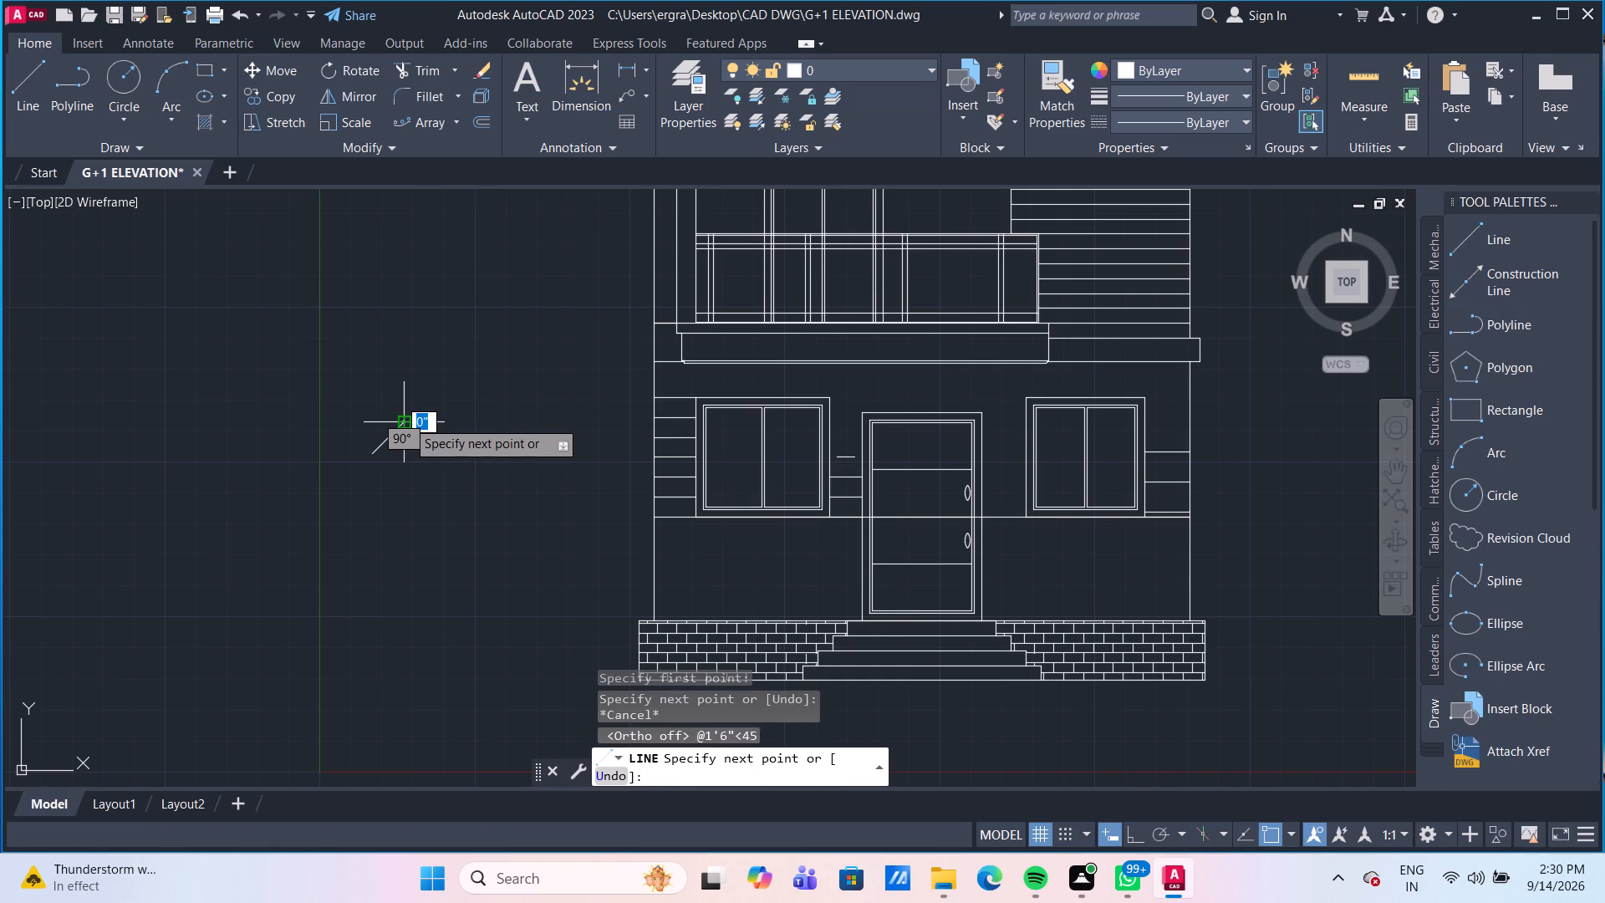
{"action": "key", "text": "Return"}
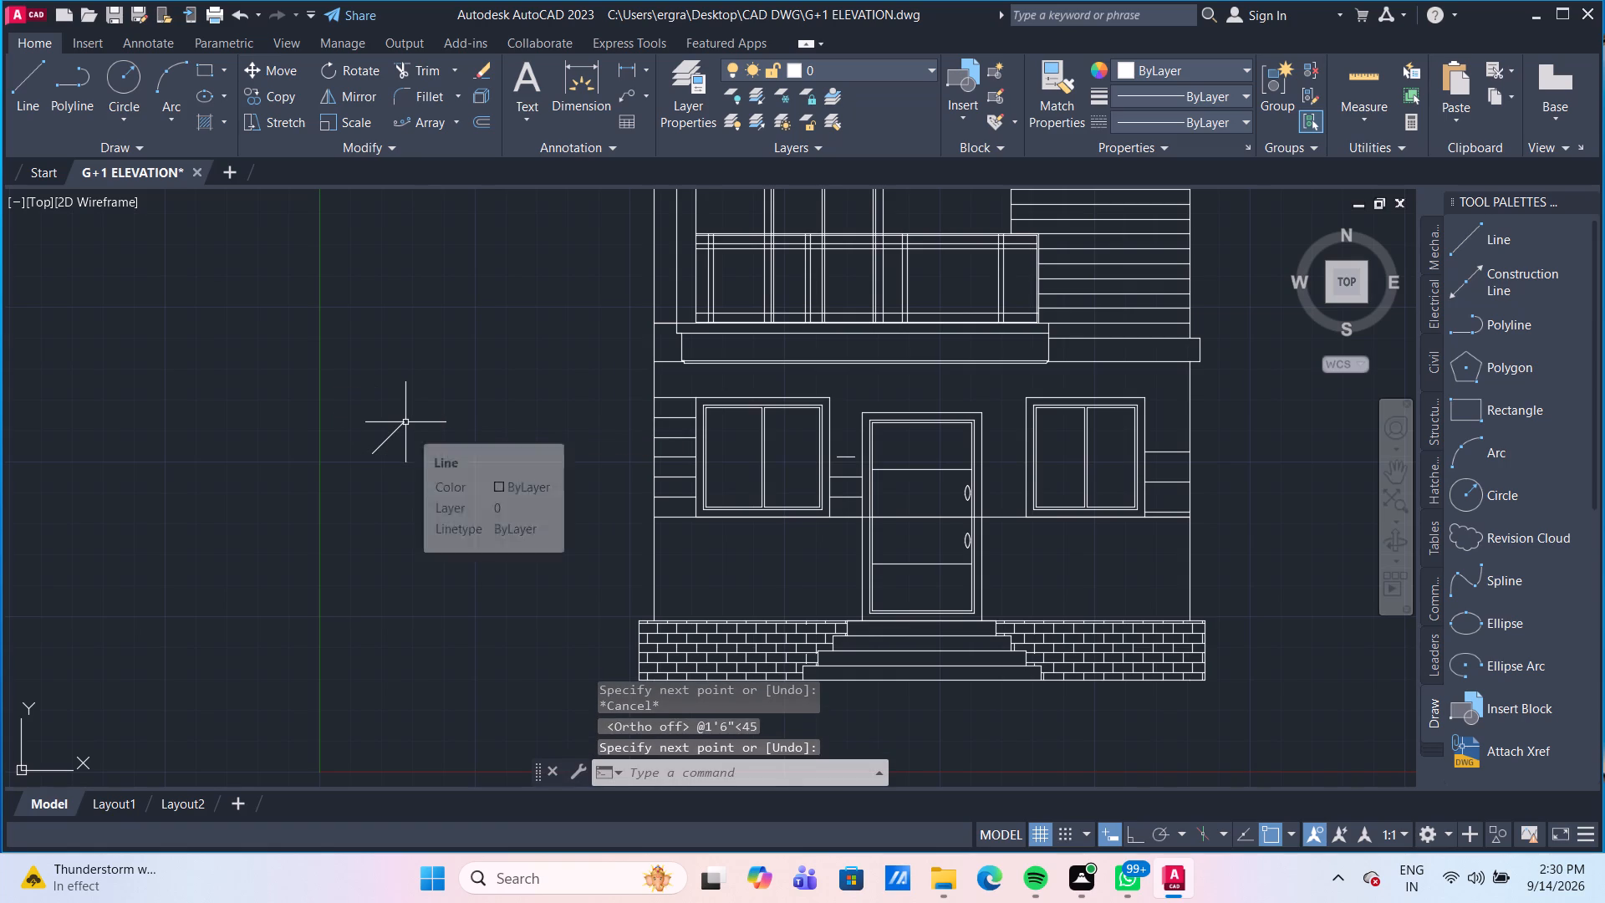
Offset the 45° line 3" to each side to make three parallel diagonal lines.
{"action": "scroll", "coordinate": [406, 443], "scroll_direction": "up", "scroll_amount": 3}
{"action": "middle_click_drag", "start_coordinate": [420, 443], "coordinate": [459, 443]}
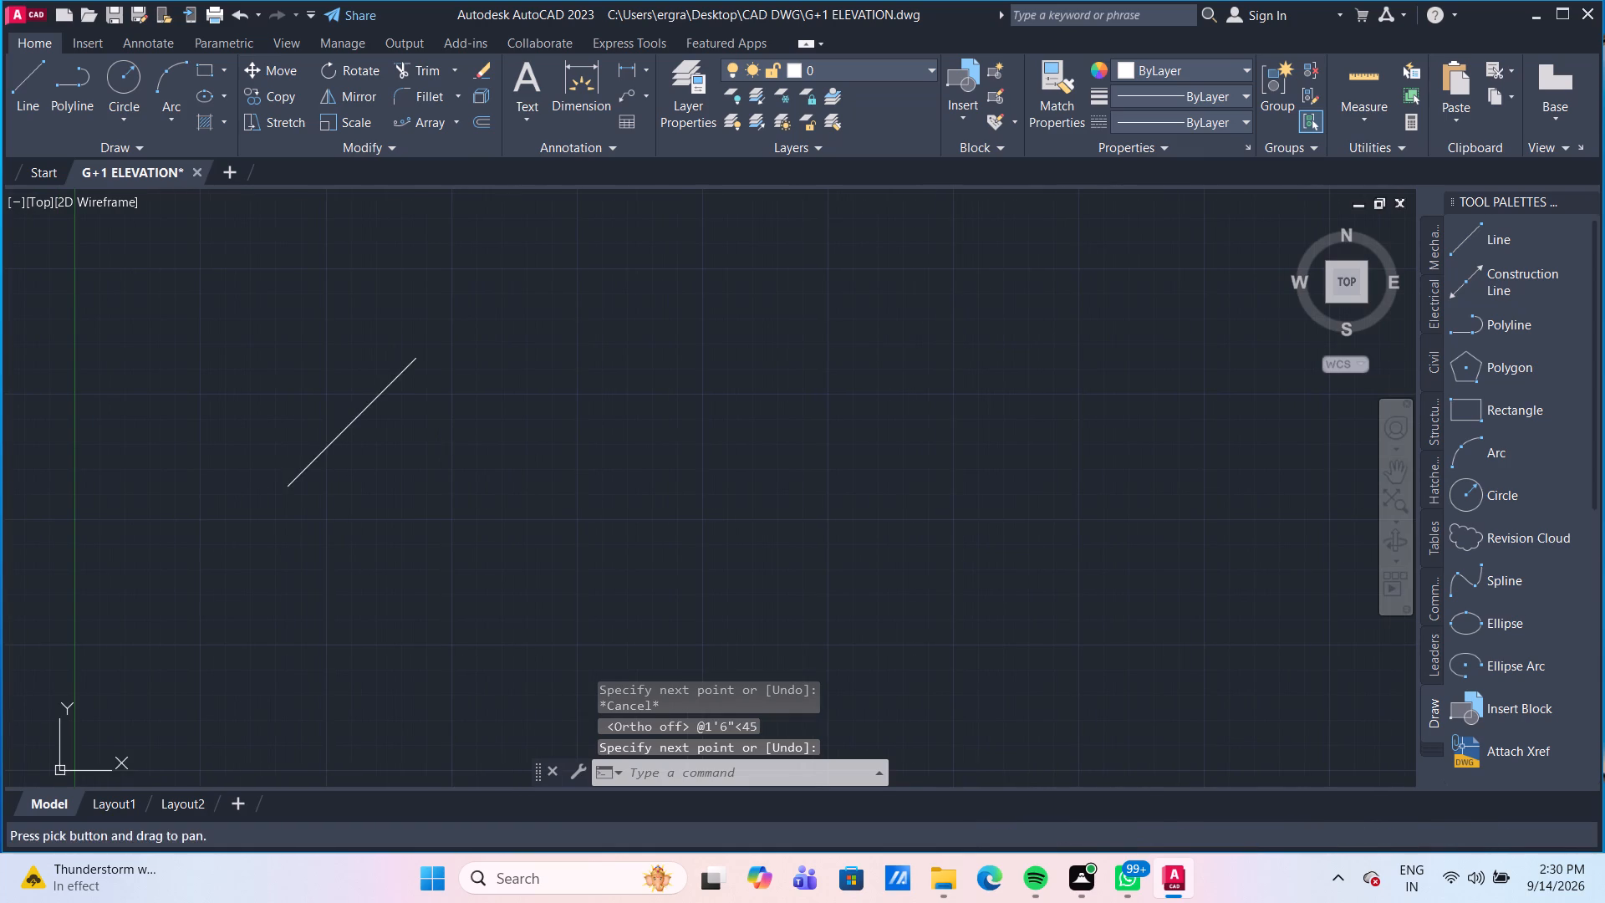
{"action": "key", "text": "o"}
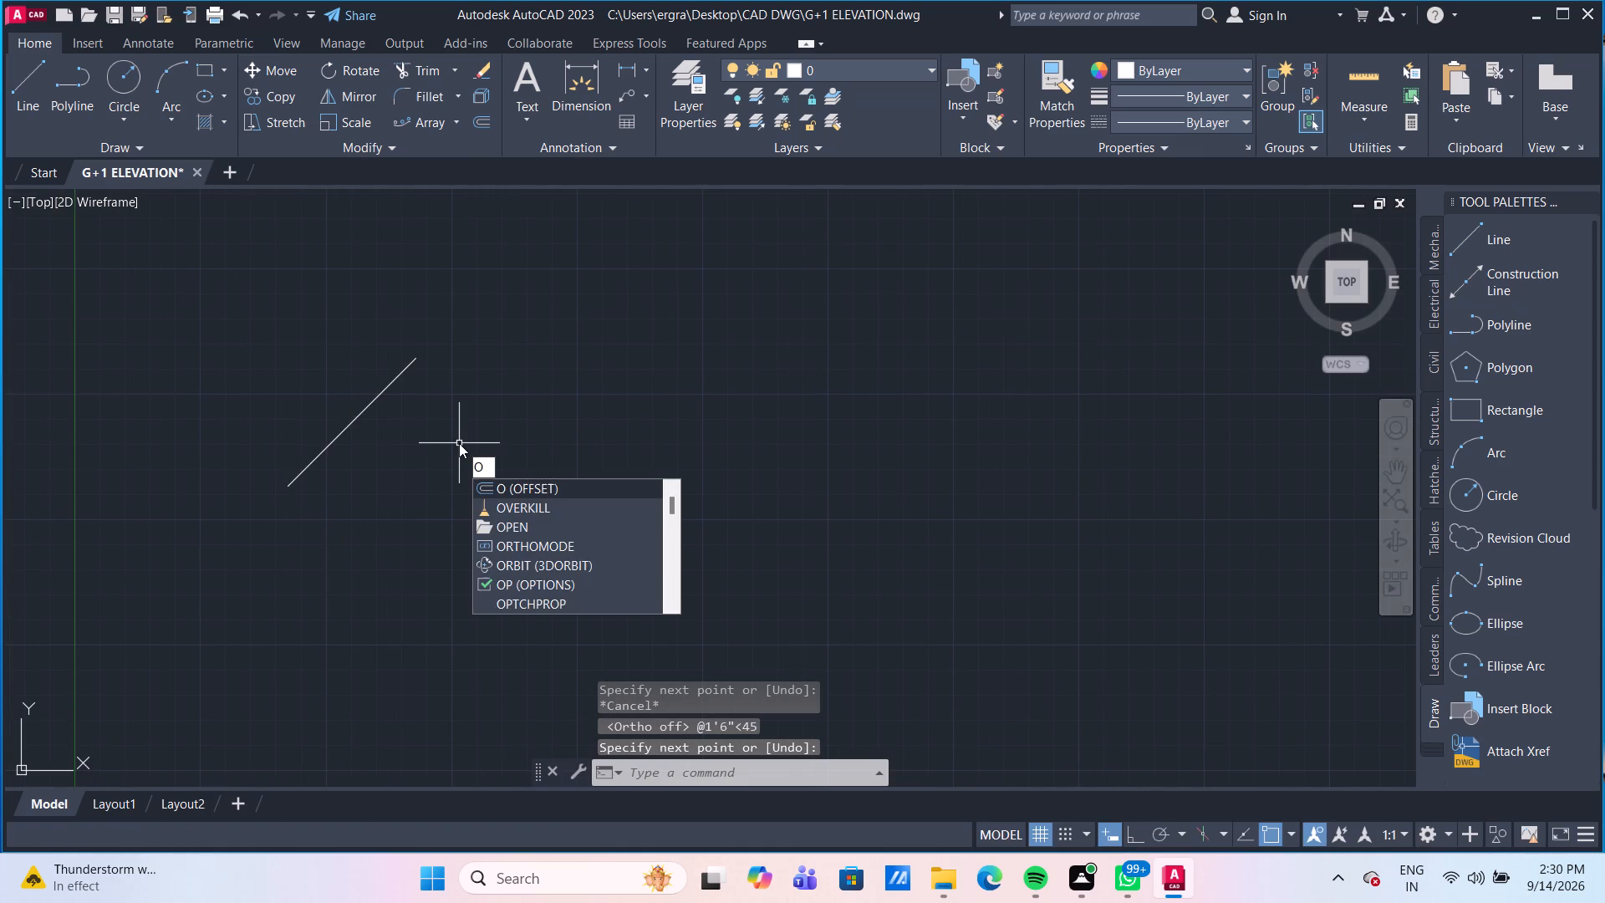
{"action": "key", "text": "f"}
{"action": "key", "text": "Return"}
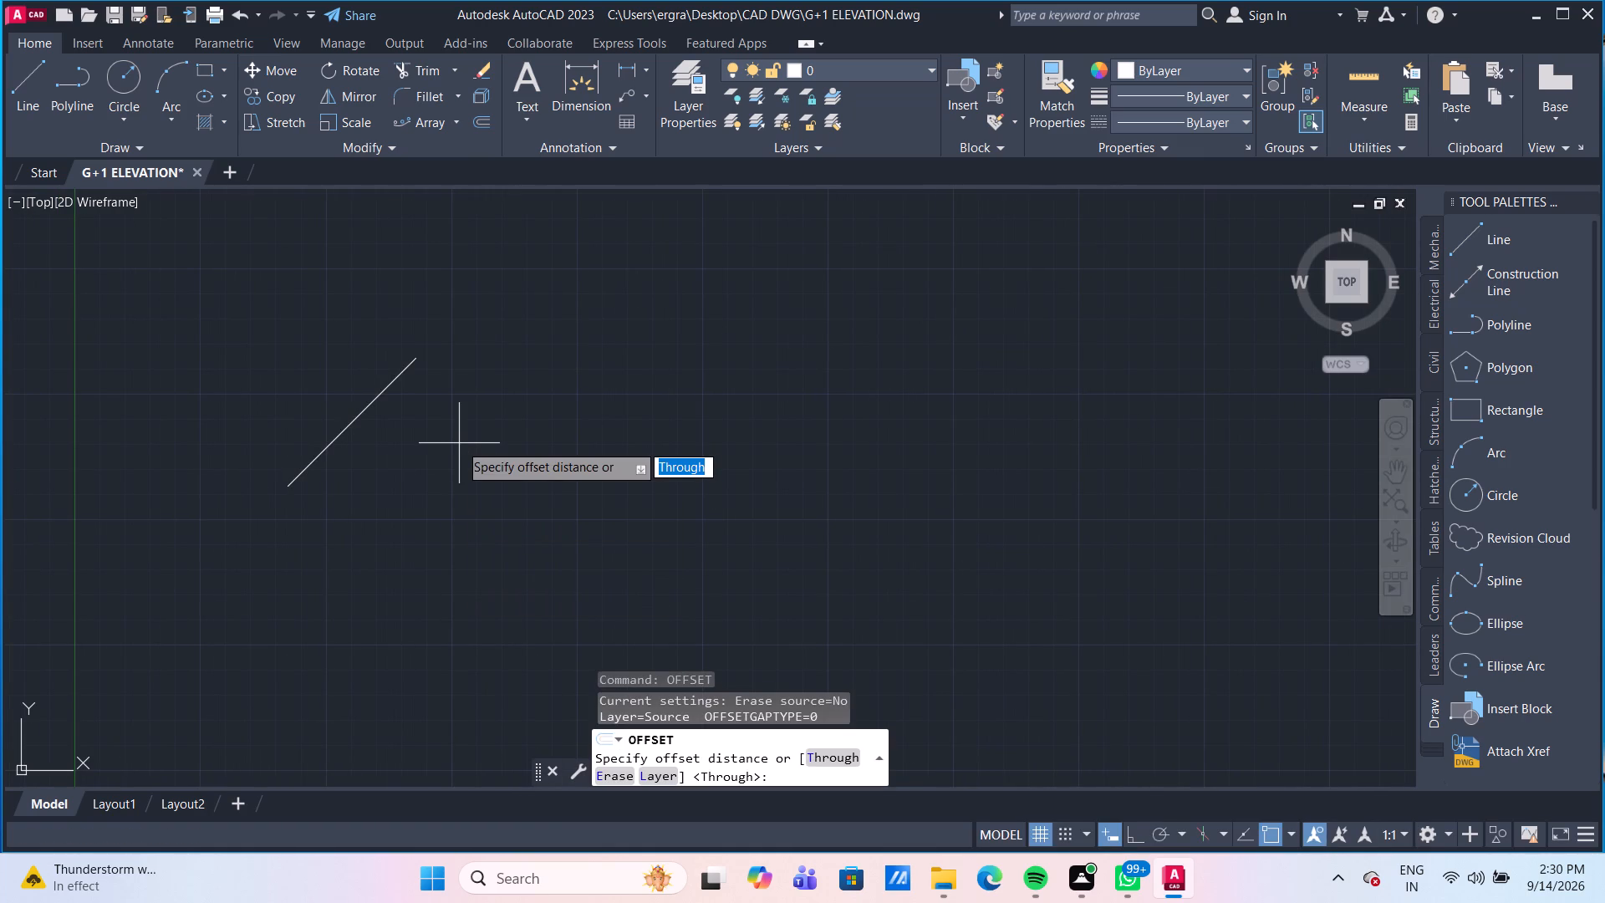
{"action": "key", "text": "Return"}
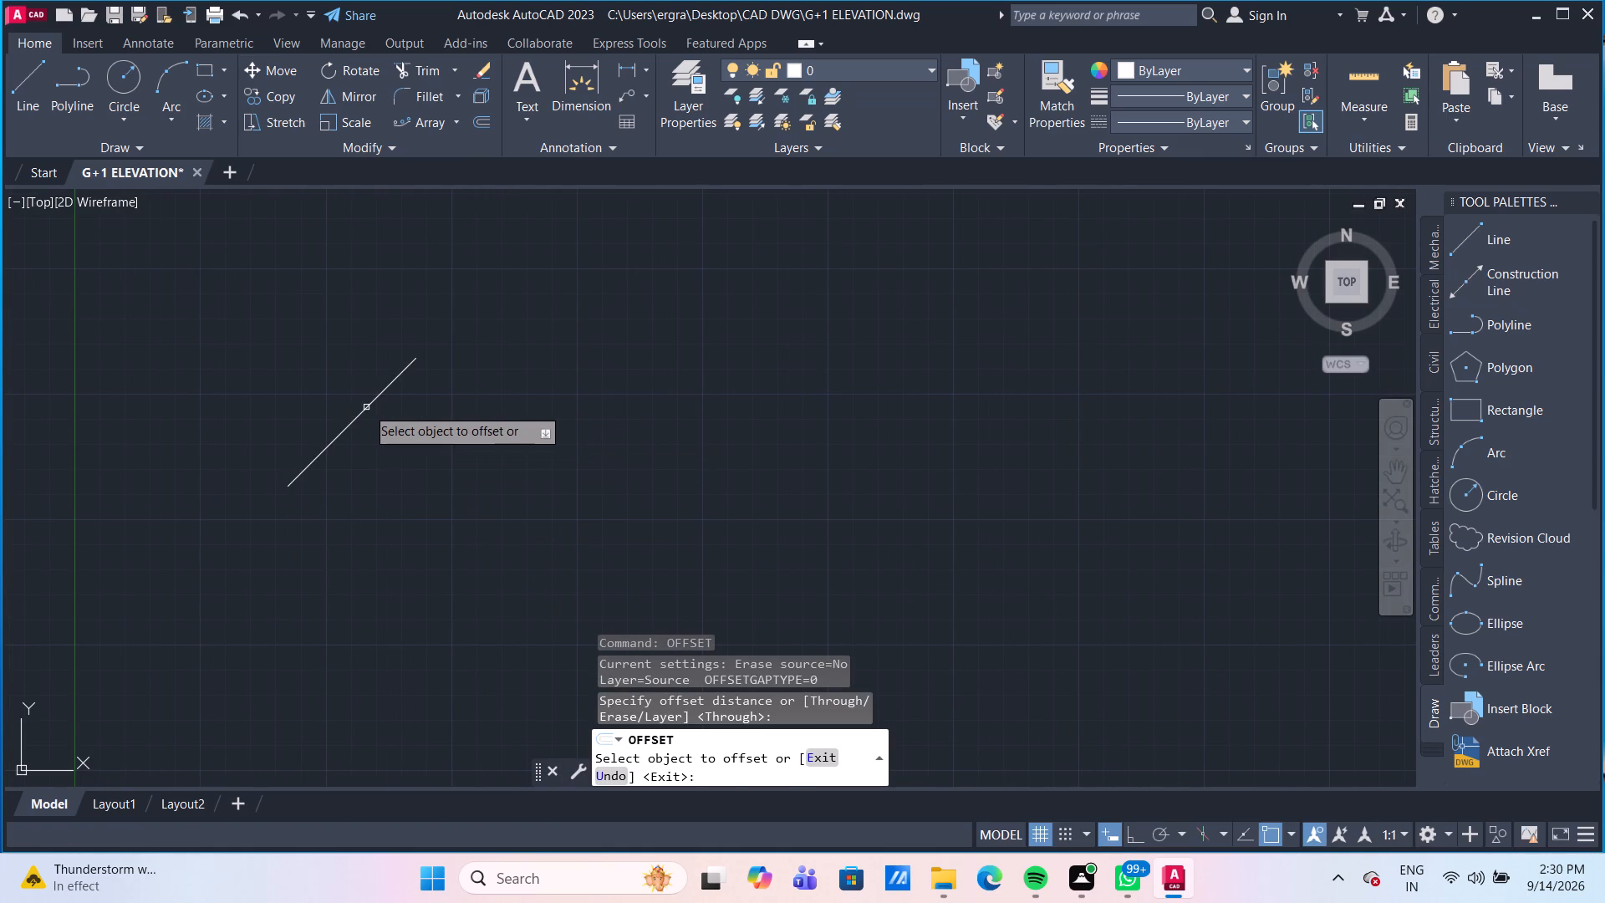
{"action": "left_click", "coordinate": [366, 407]}
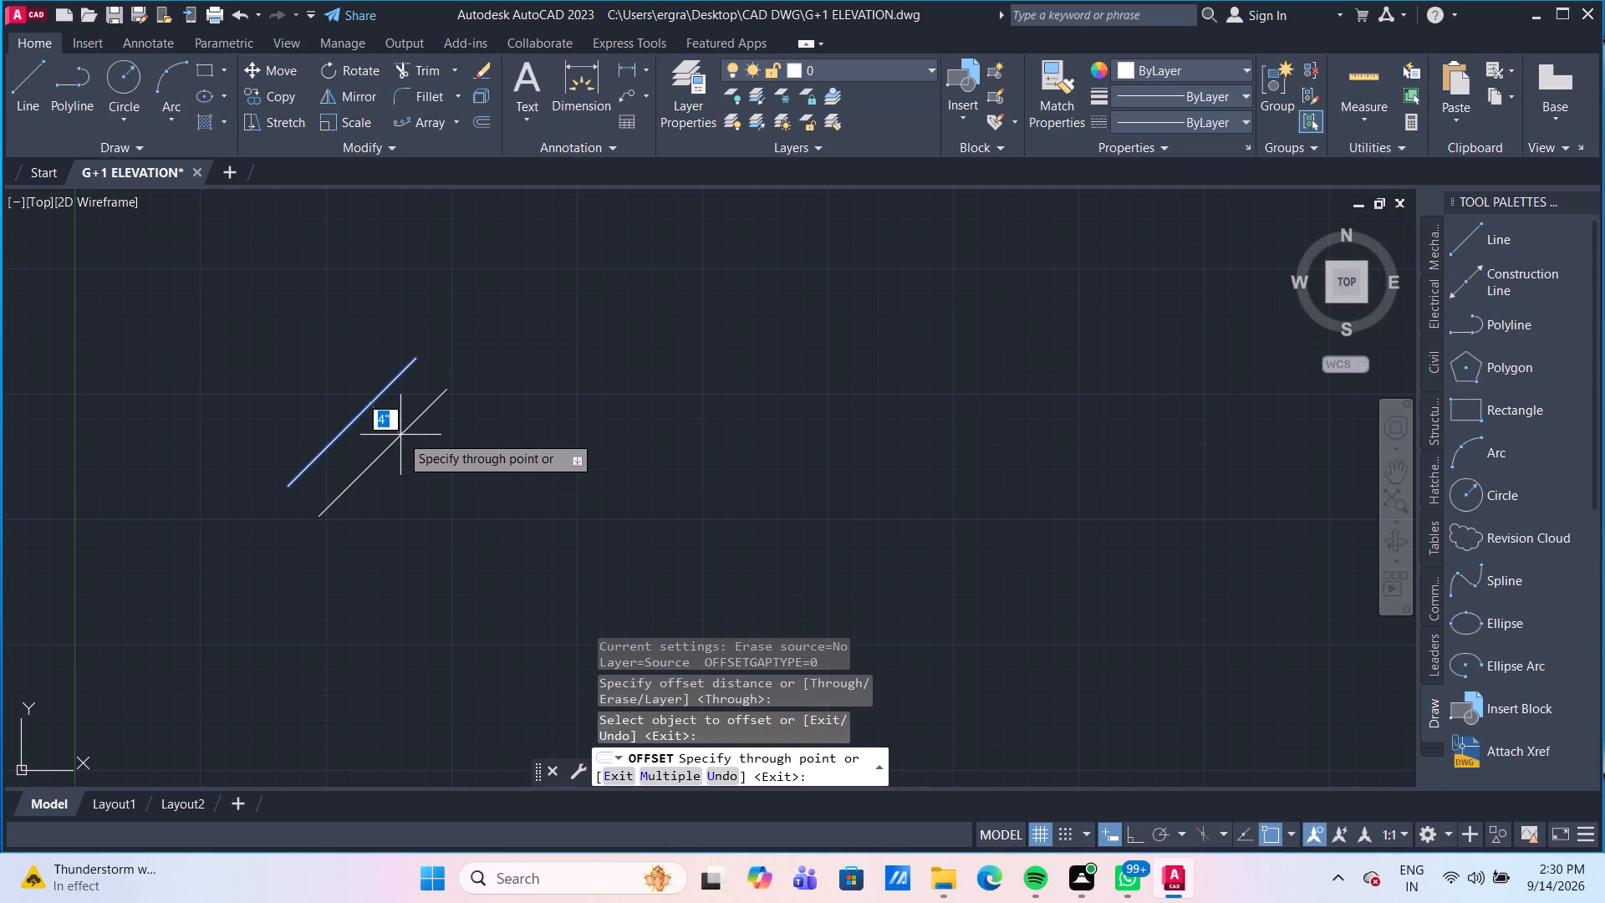
{"action": "key", "text": "2"}
{"action": "key", "text": "BackSpace"}
{"action": "type", "text": "3\""}
{"action": "key", "text": "Return"}
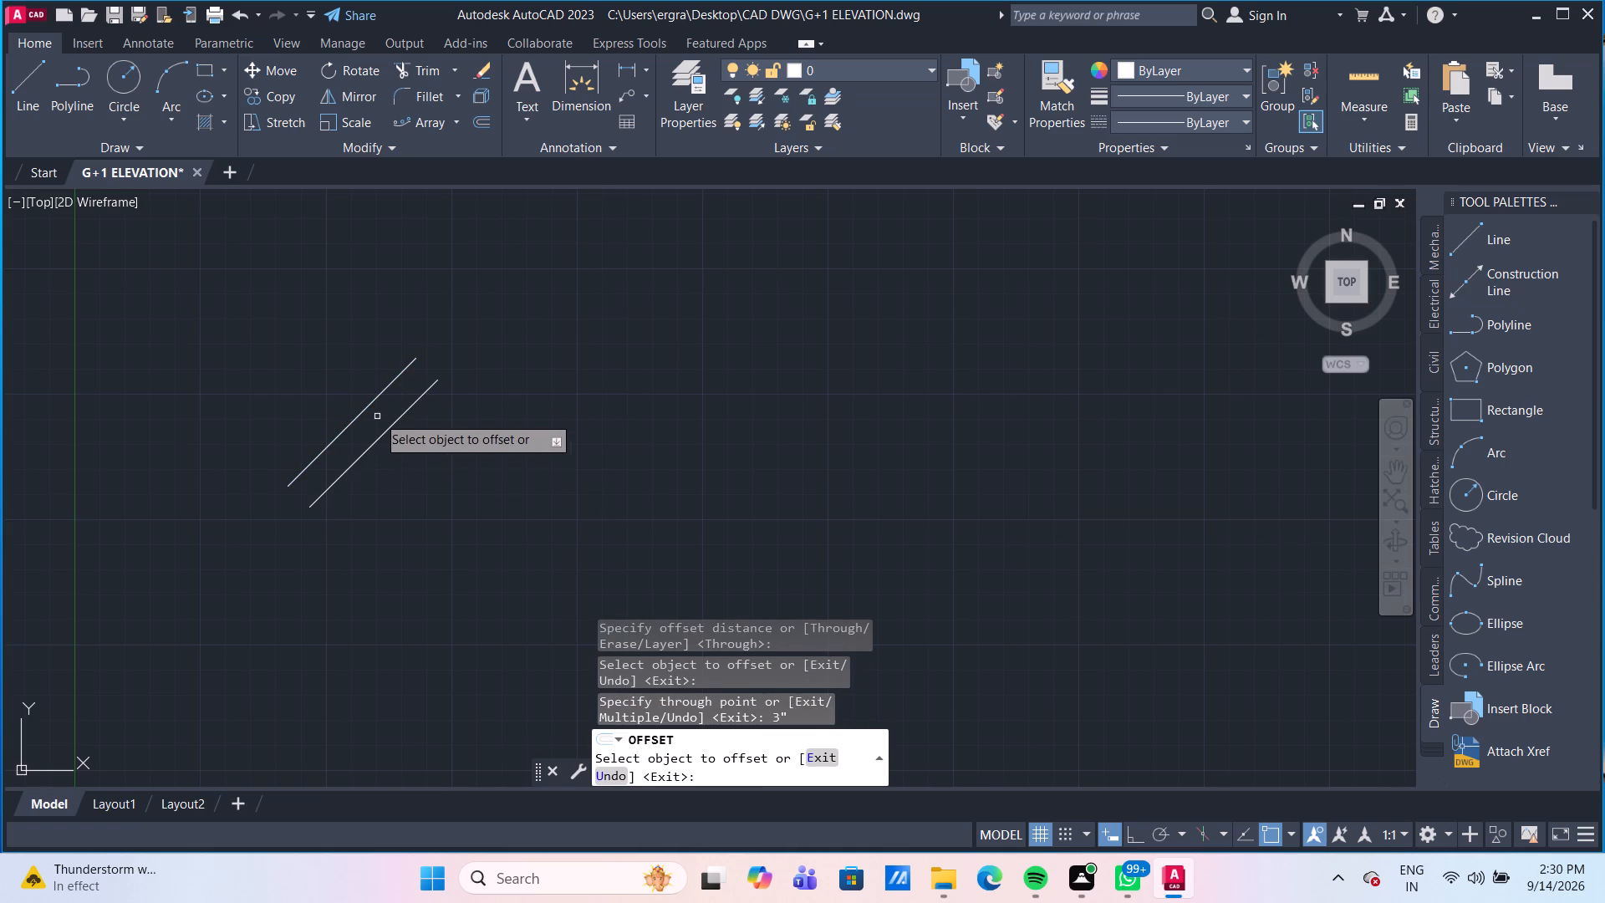
{"action": "left_click", "coordinate": [365, 404]}
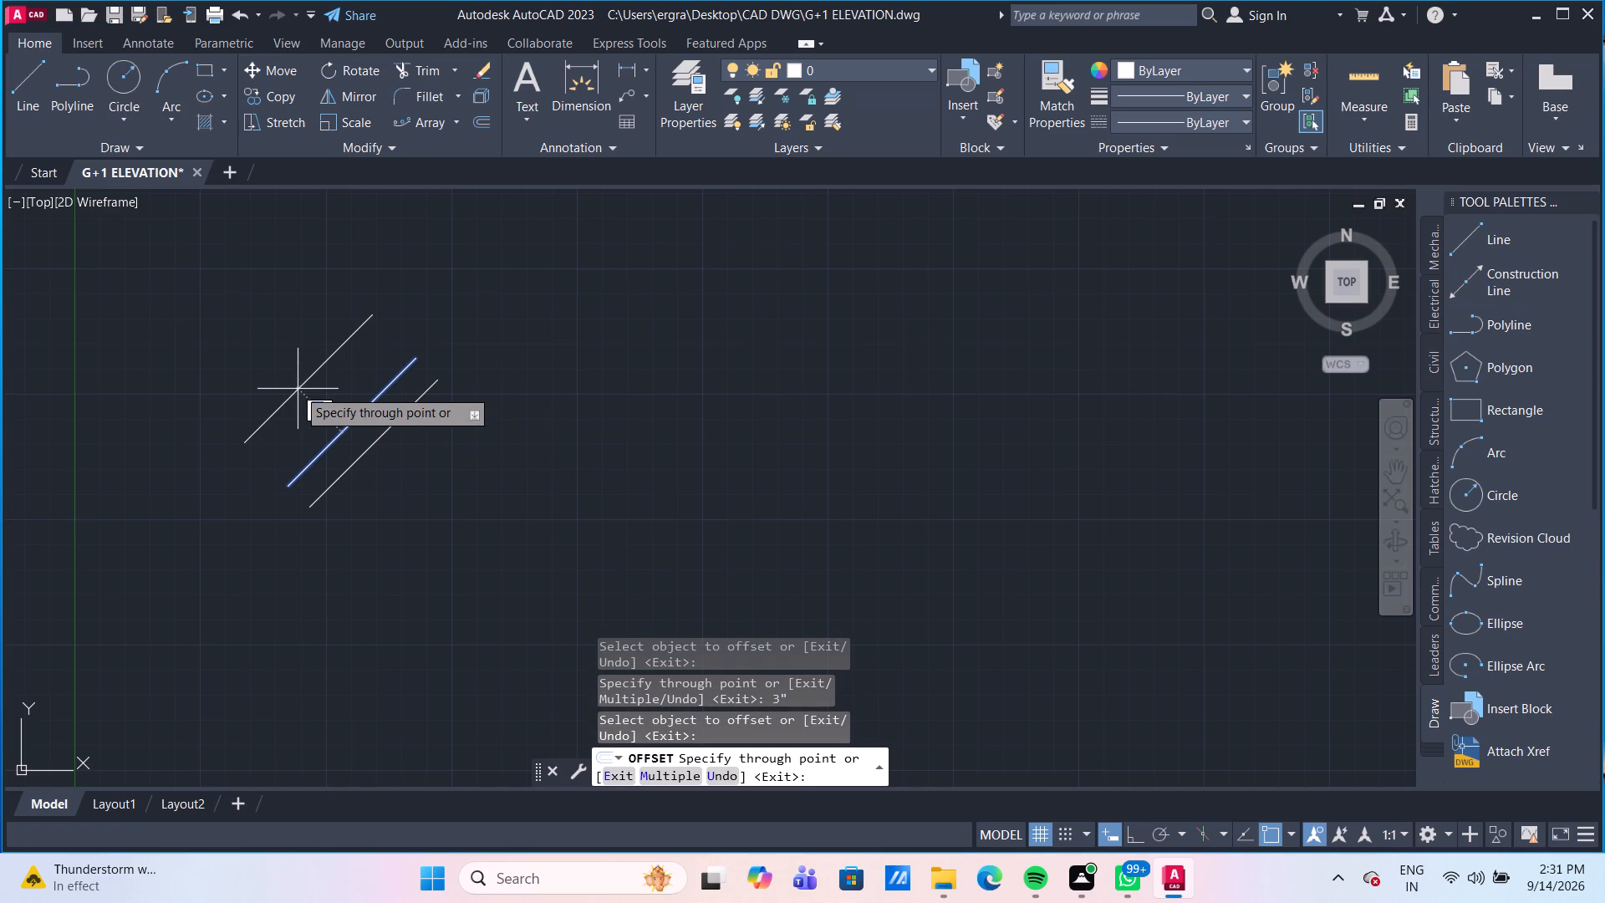
{"action": "key", "text": "3"}
{"action": "key", "text": "shift+quotedbl"}
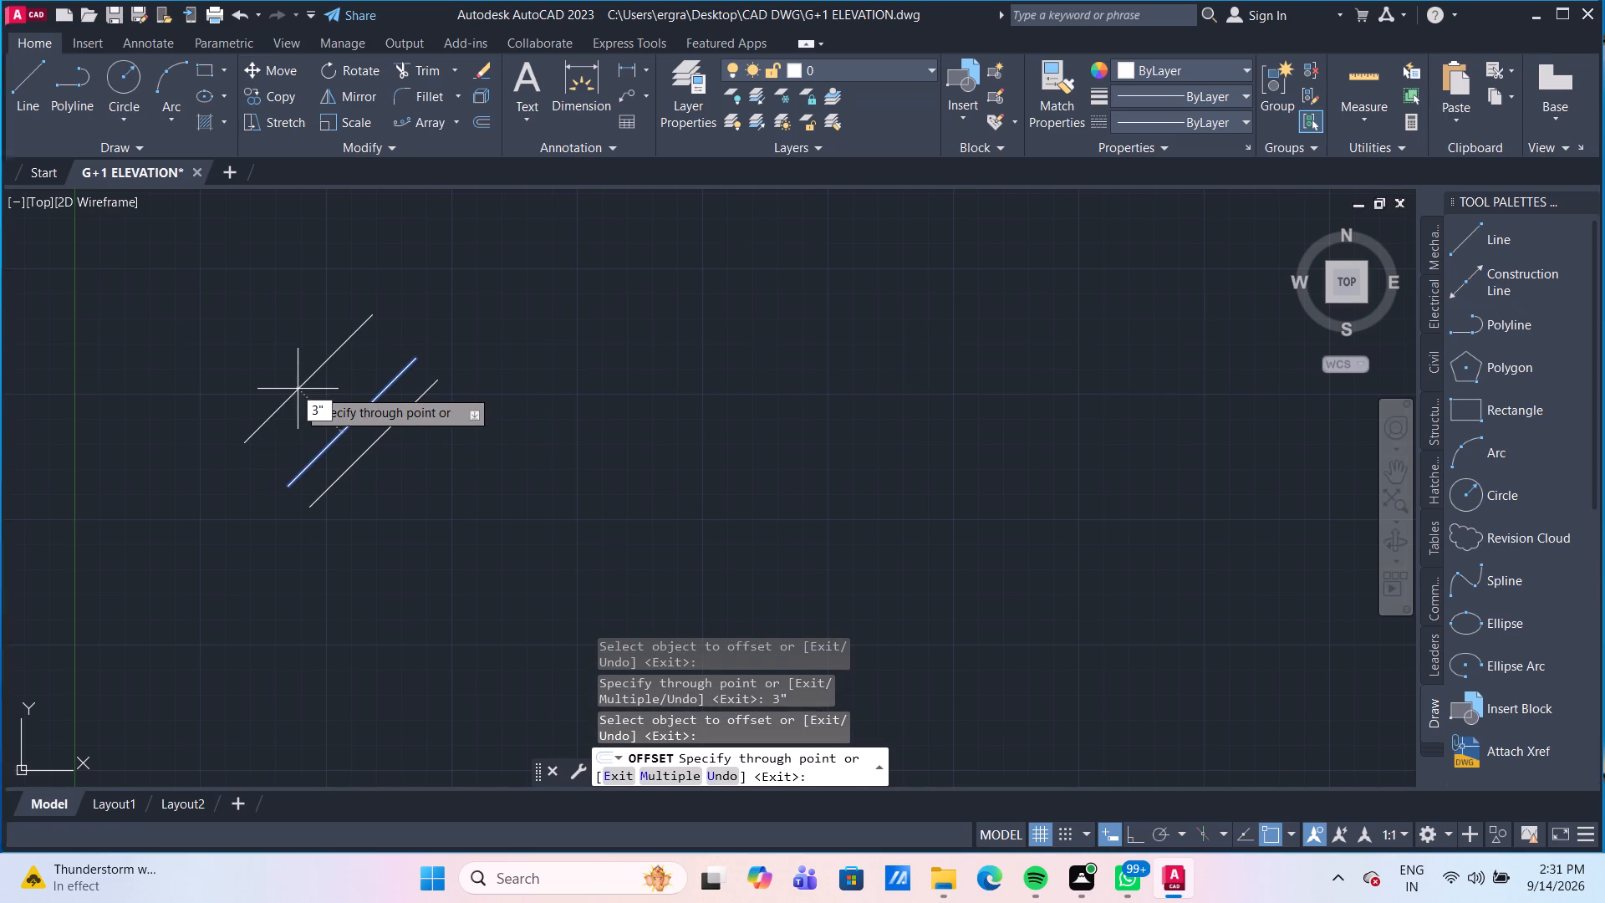
{"action": "key", "text": "Return"}
{"action": "key", "text": "Escape"}
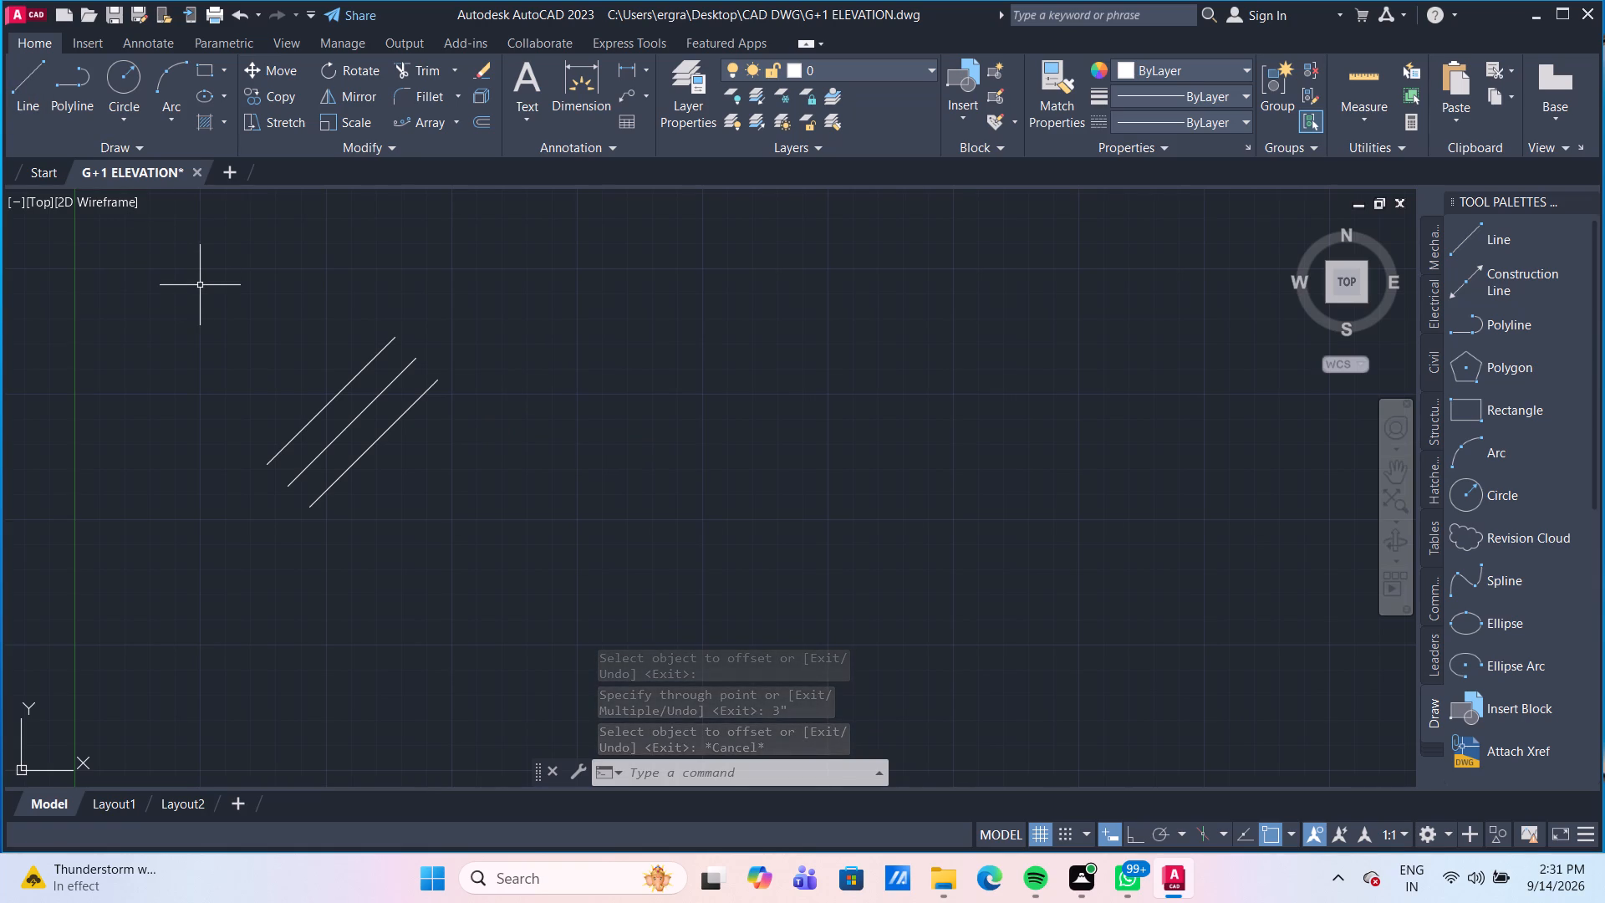
With Ortho on, draw a horizontal line about 10" long leftward from the middle diagonal's upper end.
{"action": "left_click", "coordinate": [1141, 844]}
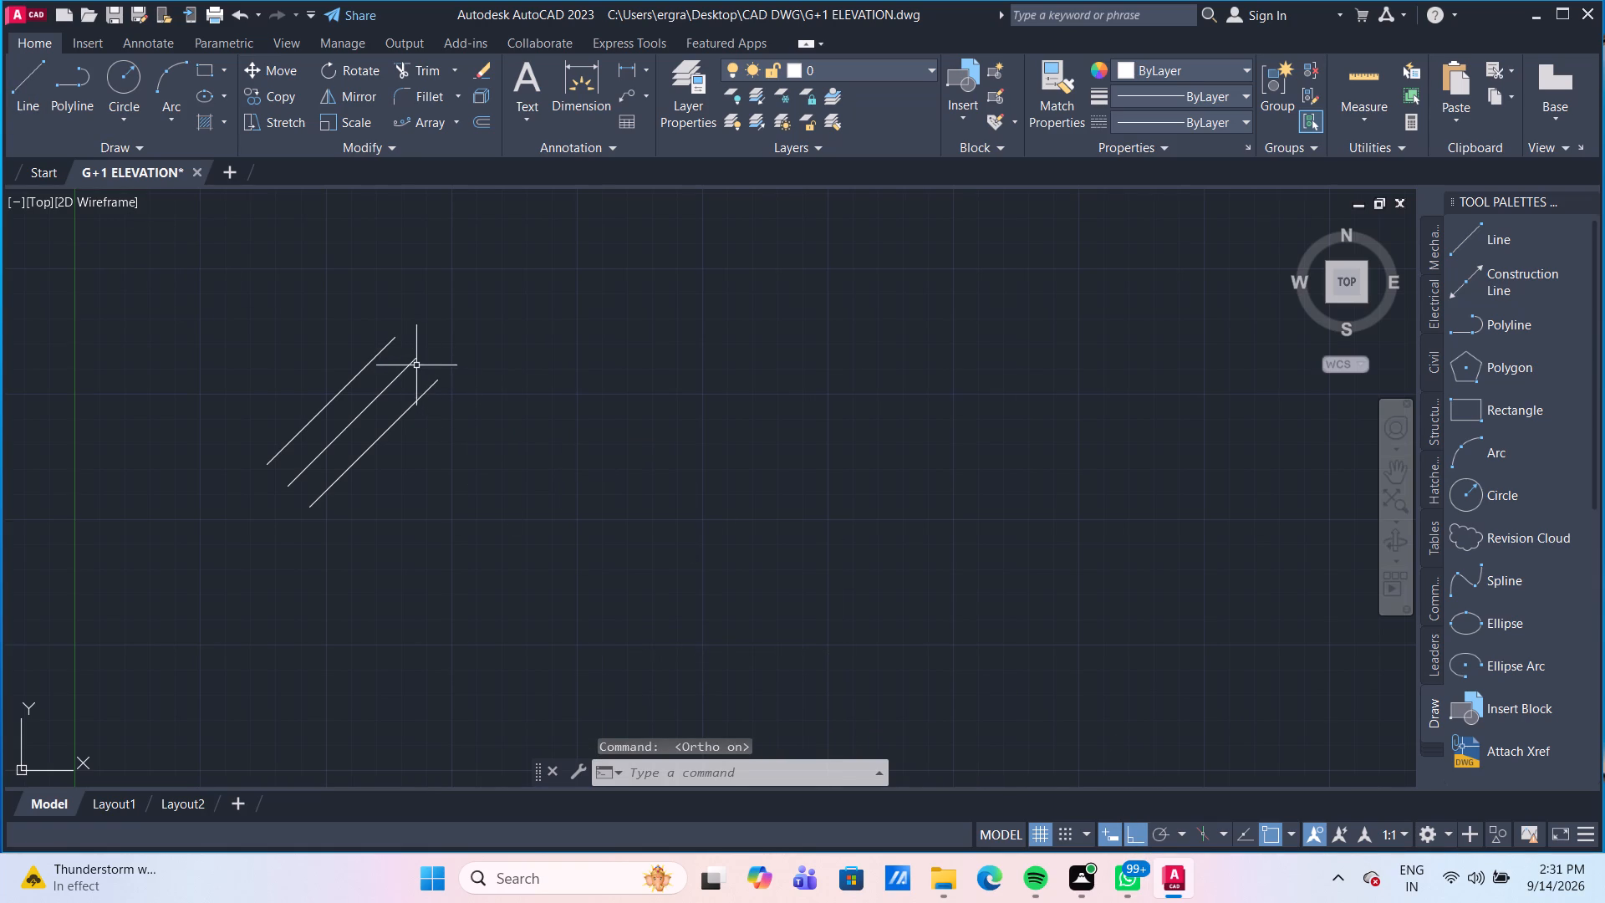
{"action": "left_click", "coordinate": [32, 65]}
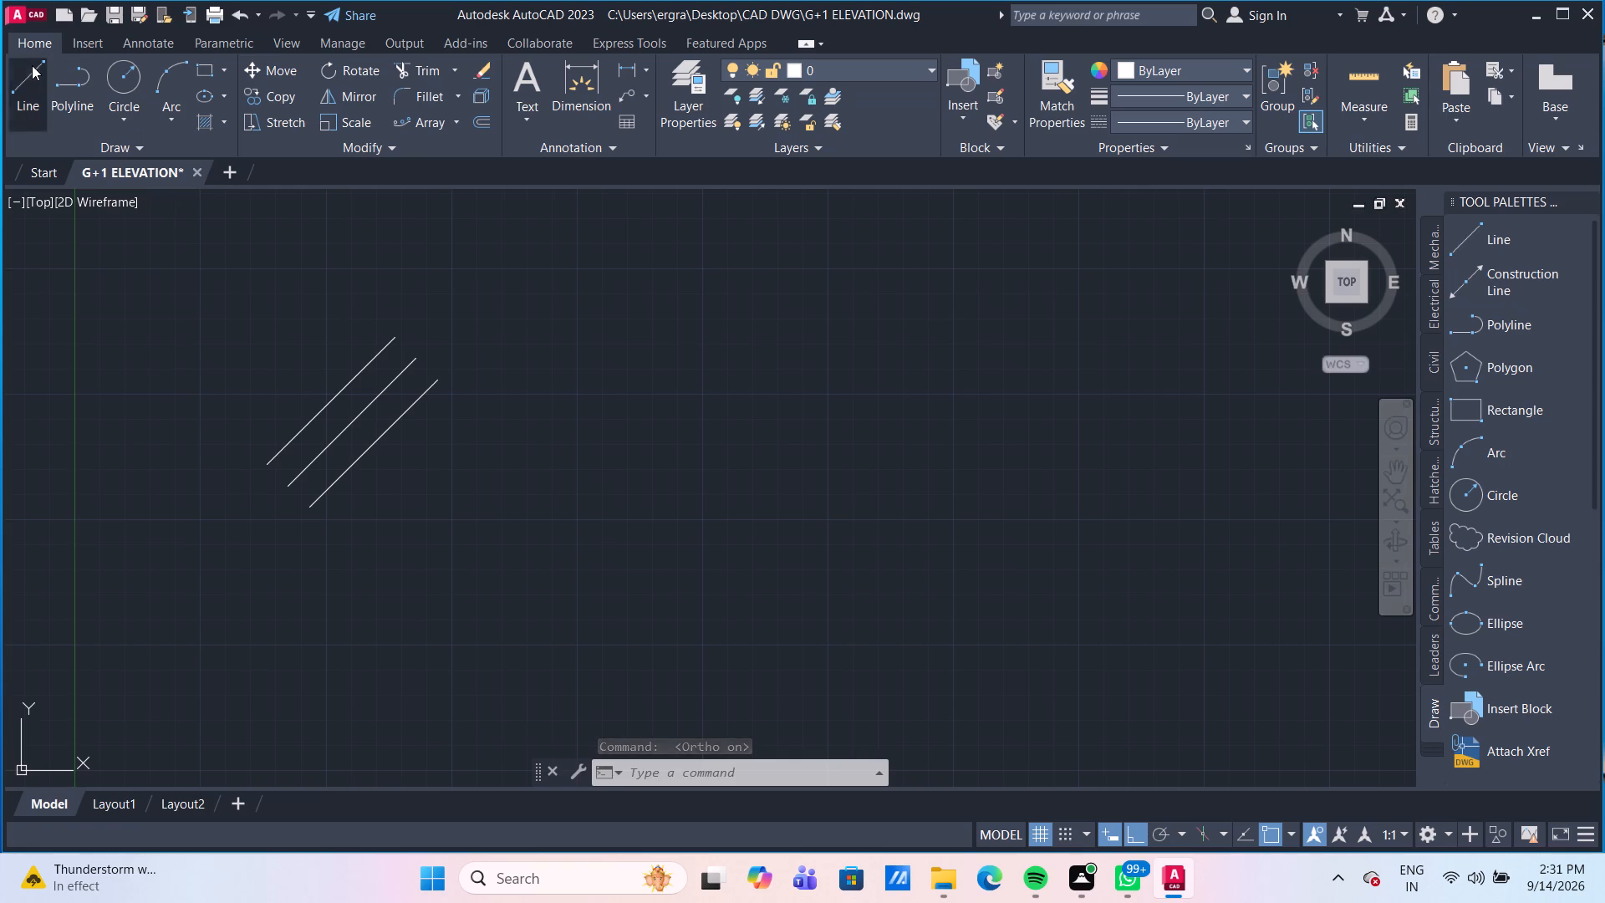
{"action": "left_click_drag", "start_coordinate": [410, 355], "coordinate": [401, 355]}
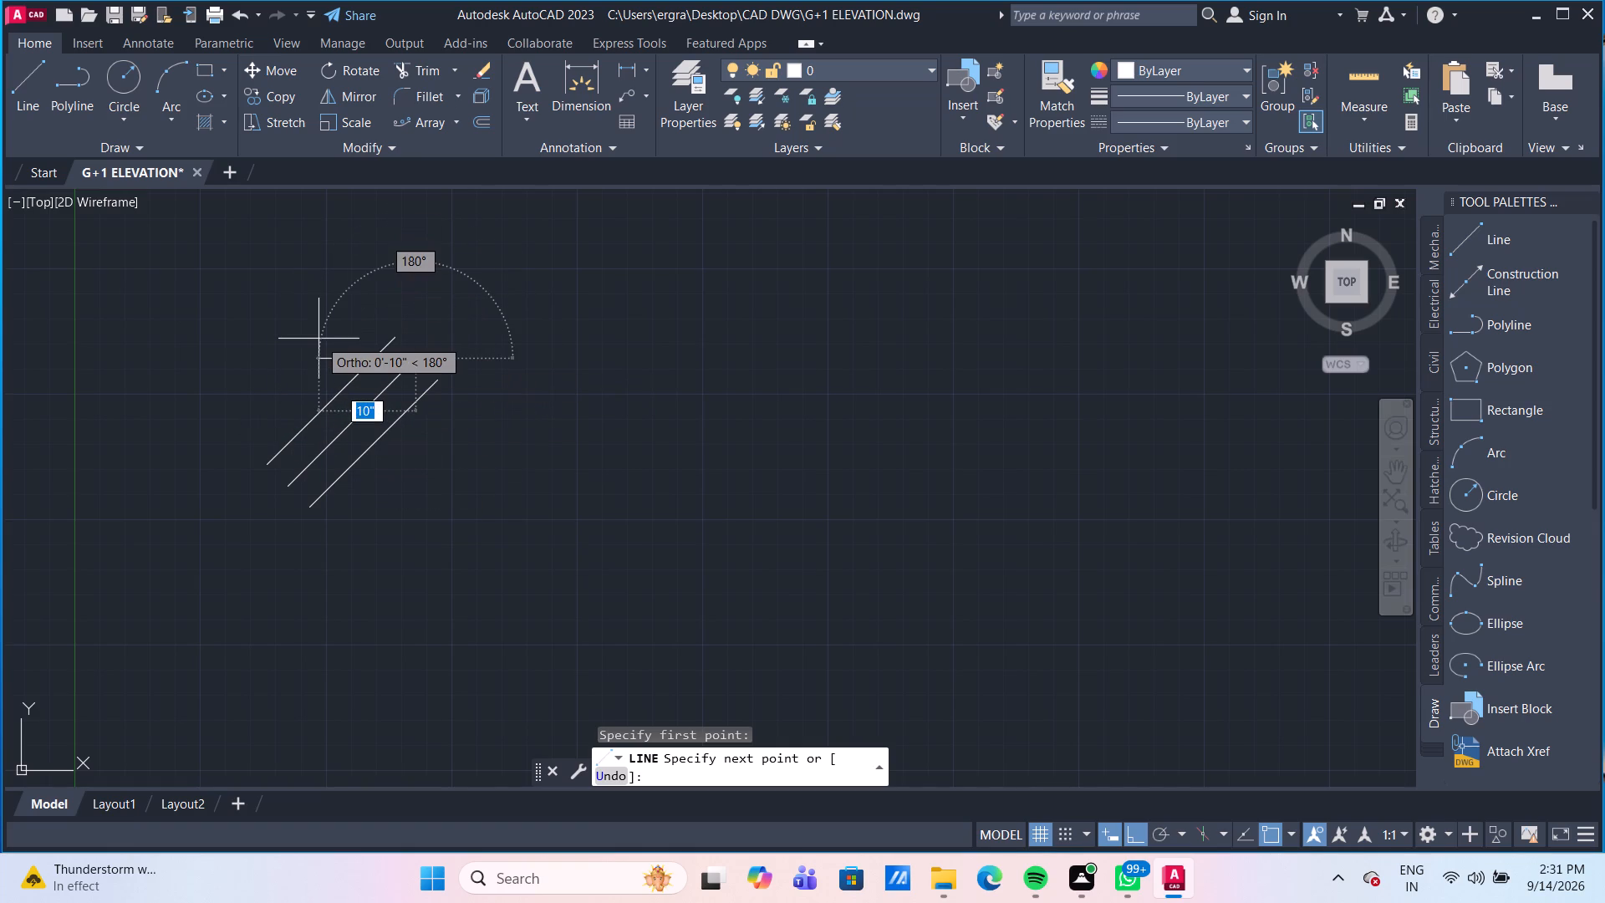
{"action": "left_click", "coordinate": [318, 339]}
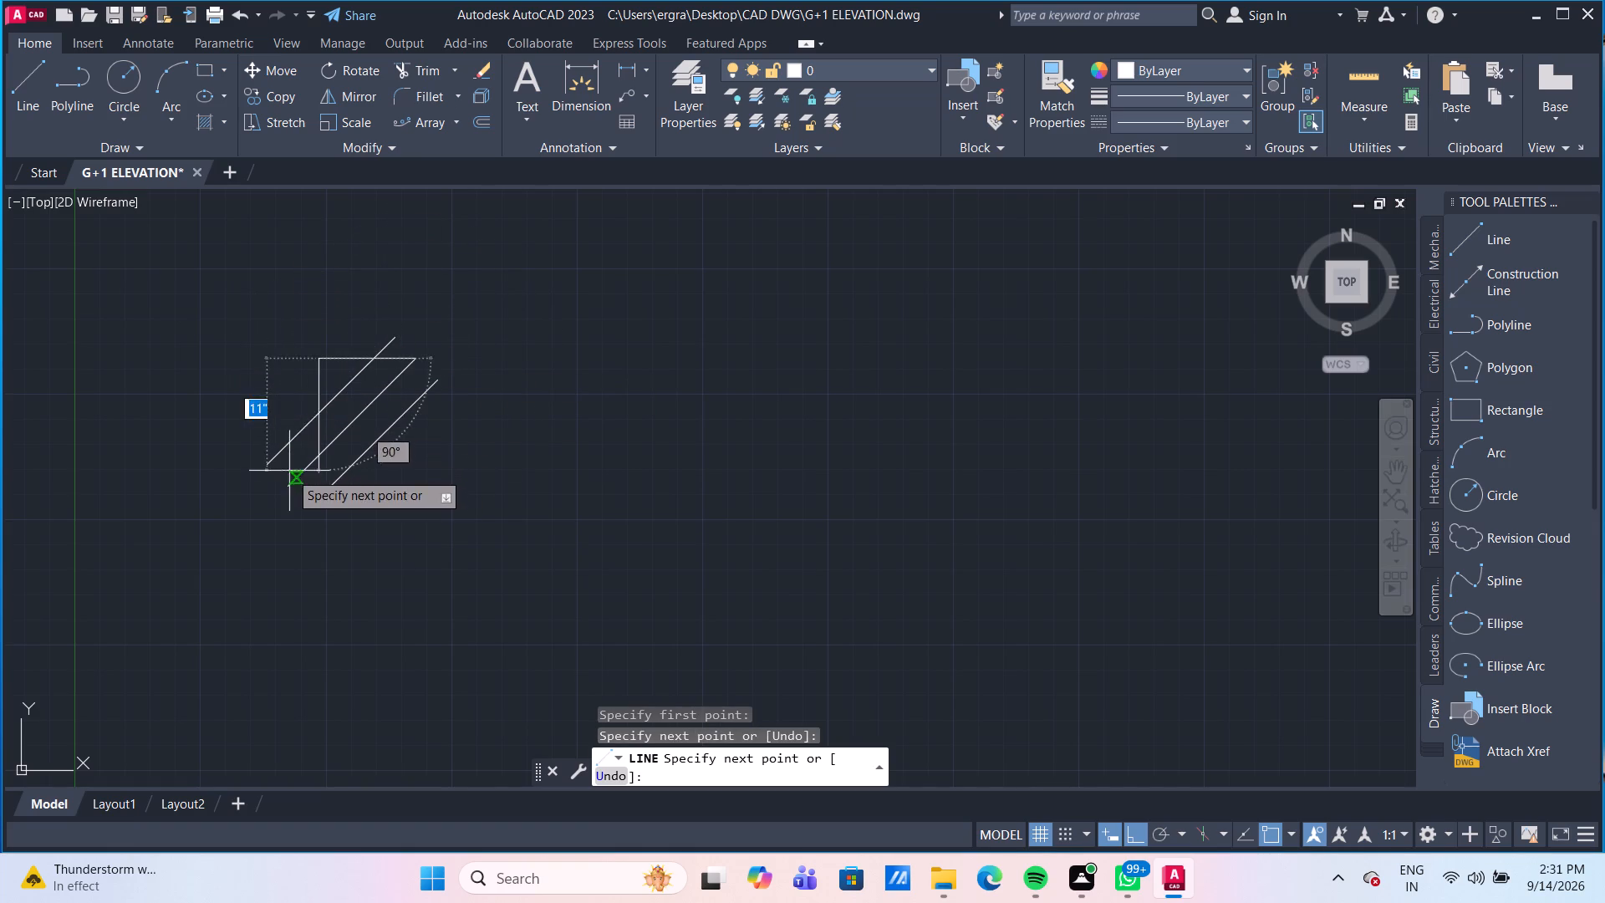
{"action": "key", "text": "Escape"}
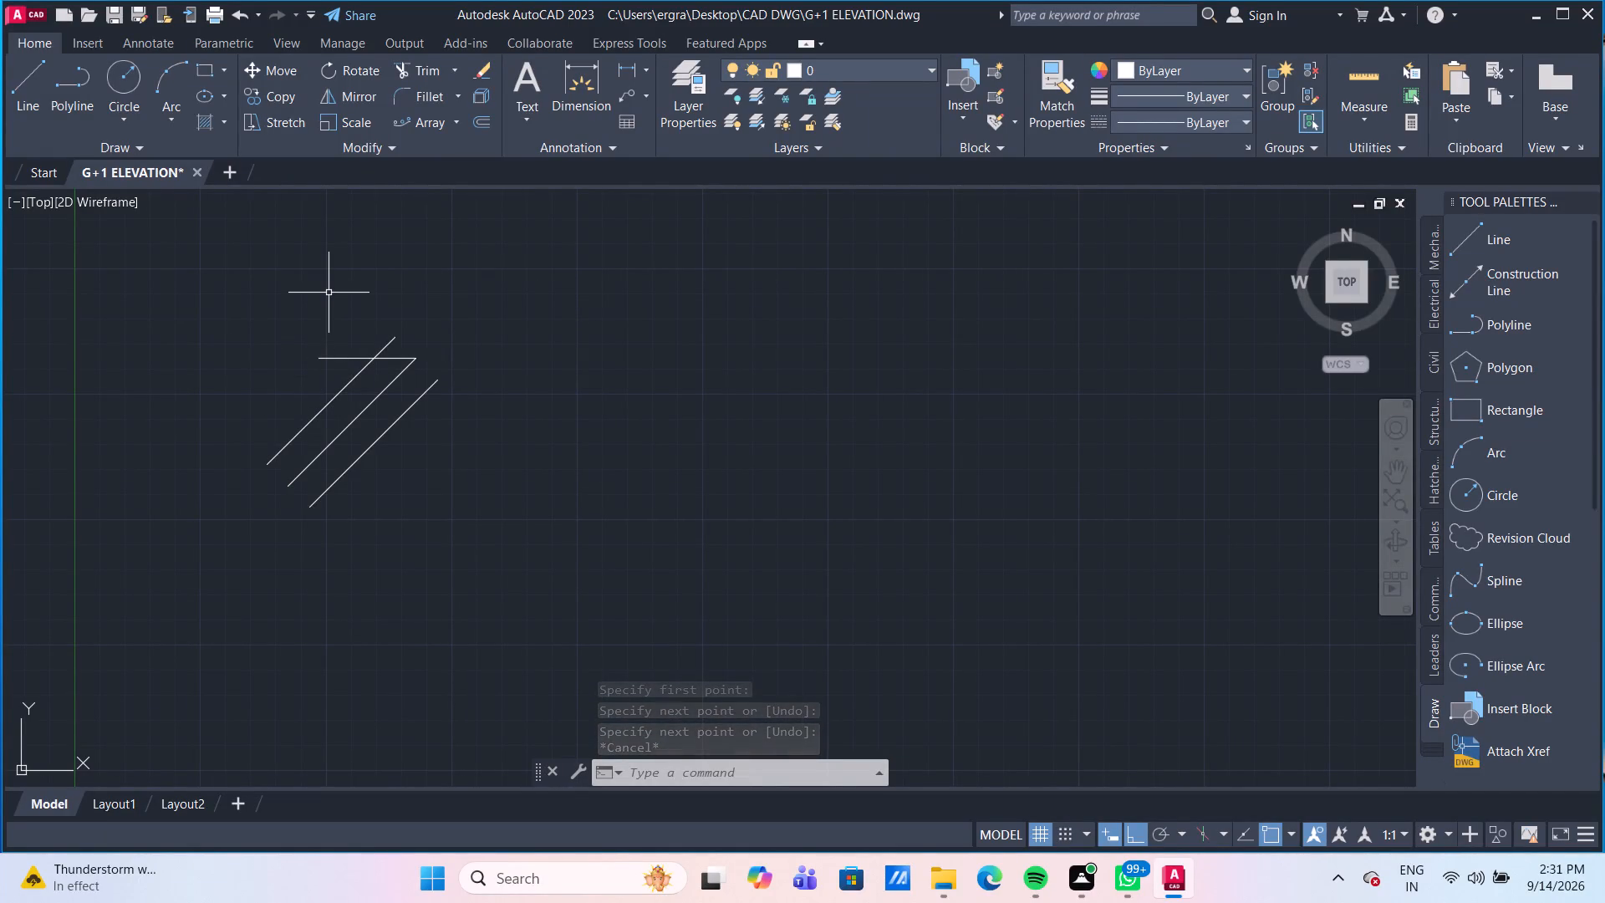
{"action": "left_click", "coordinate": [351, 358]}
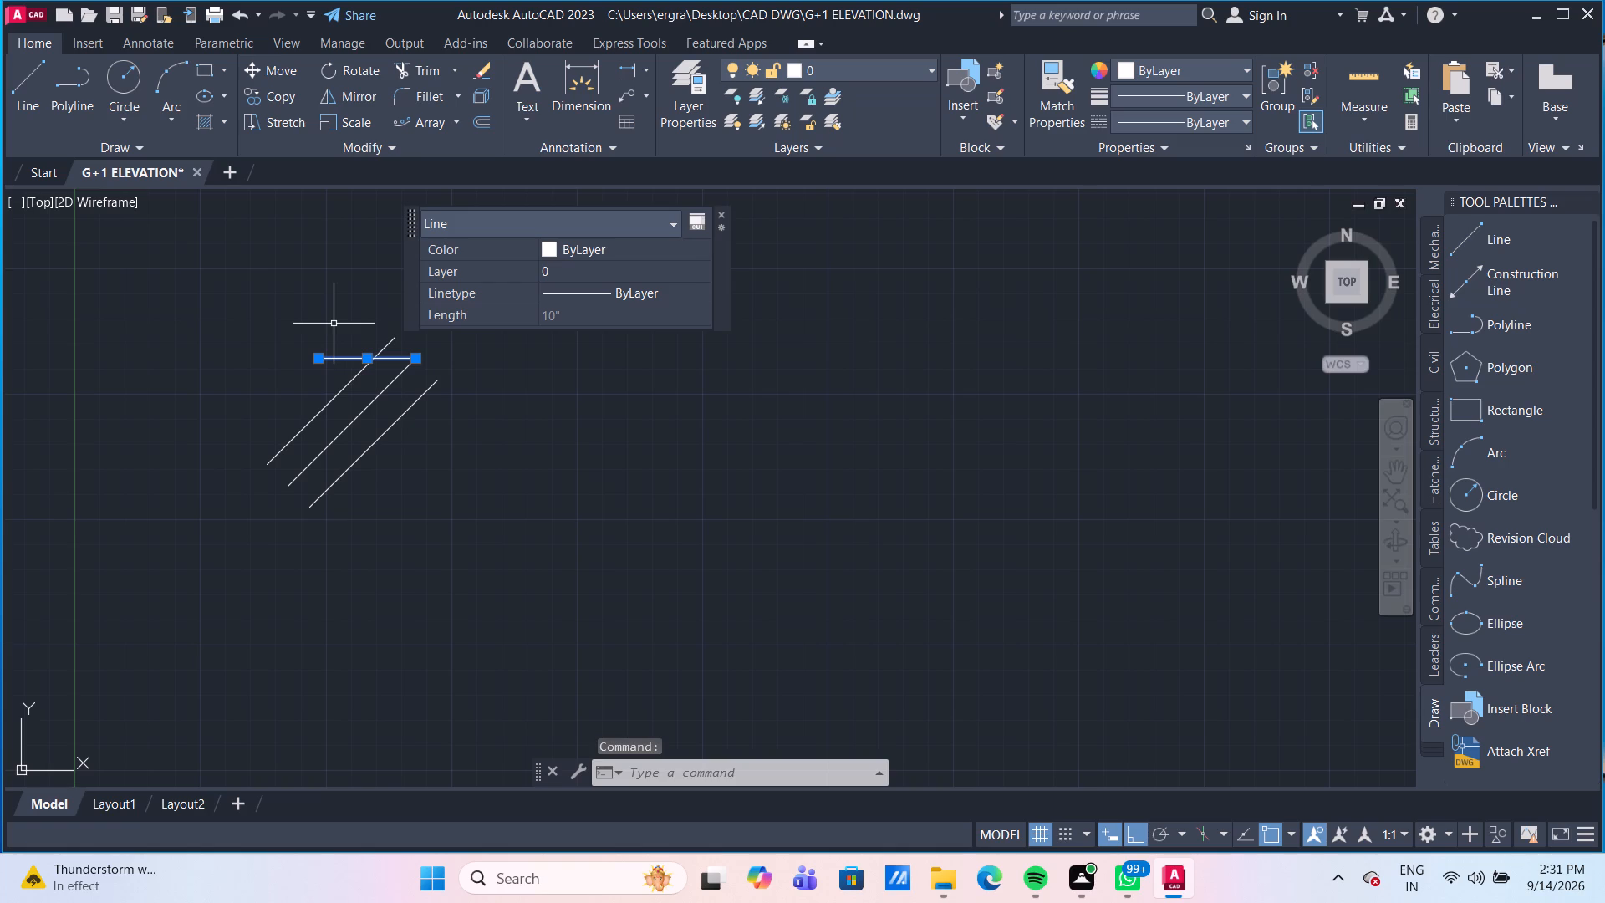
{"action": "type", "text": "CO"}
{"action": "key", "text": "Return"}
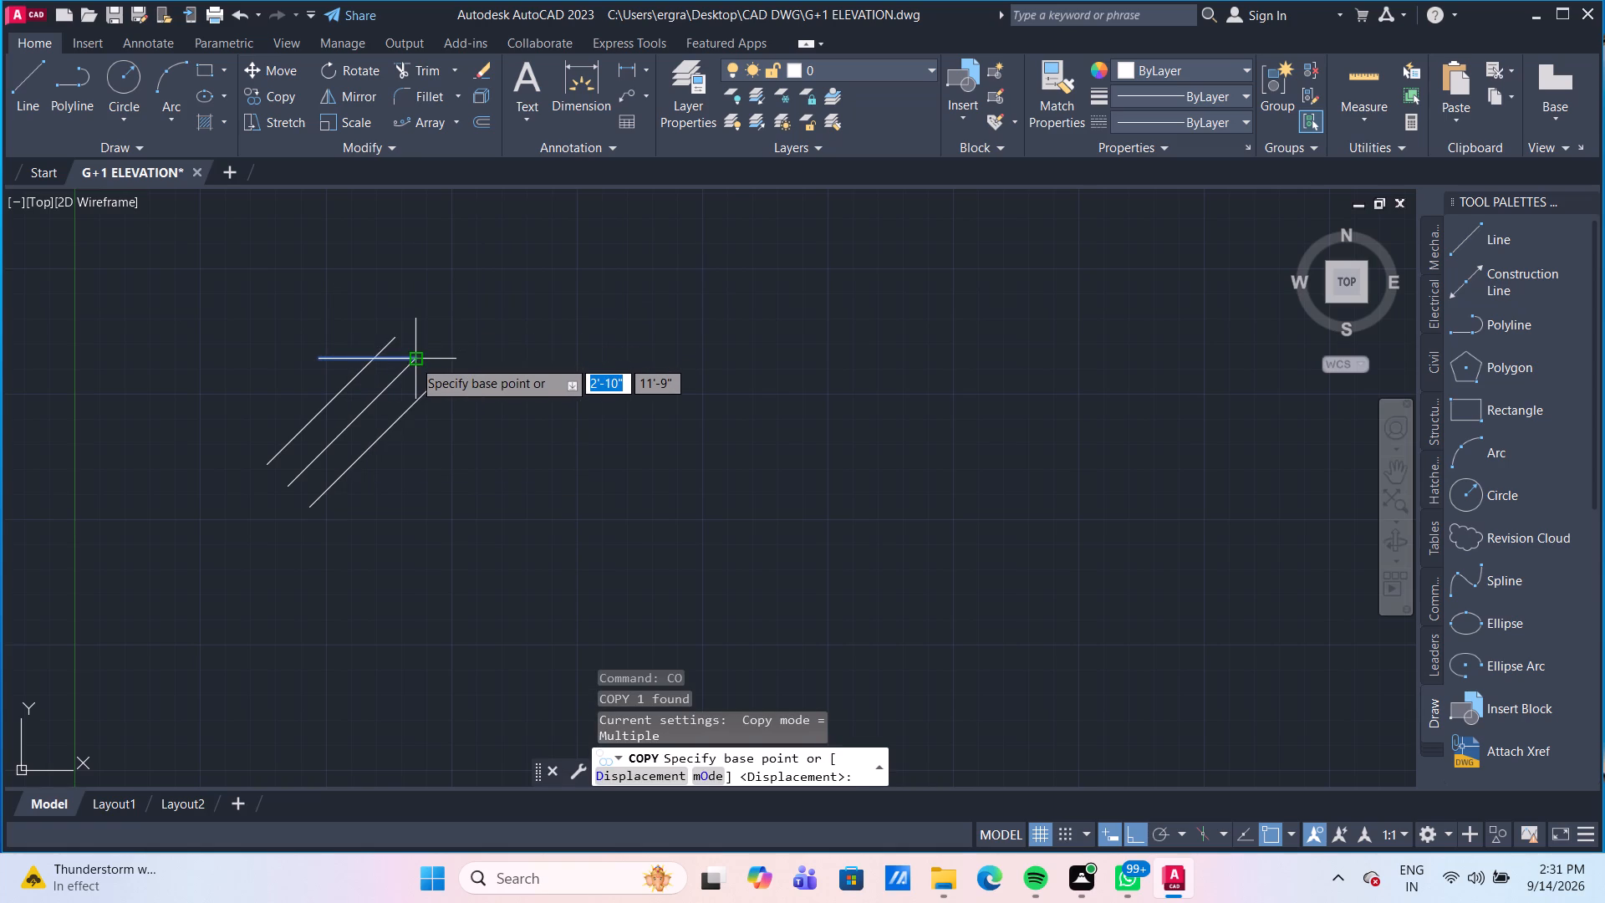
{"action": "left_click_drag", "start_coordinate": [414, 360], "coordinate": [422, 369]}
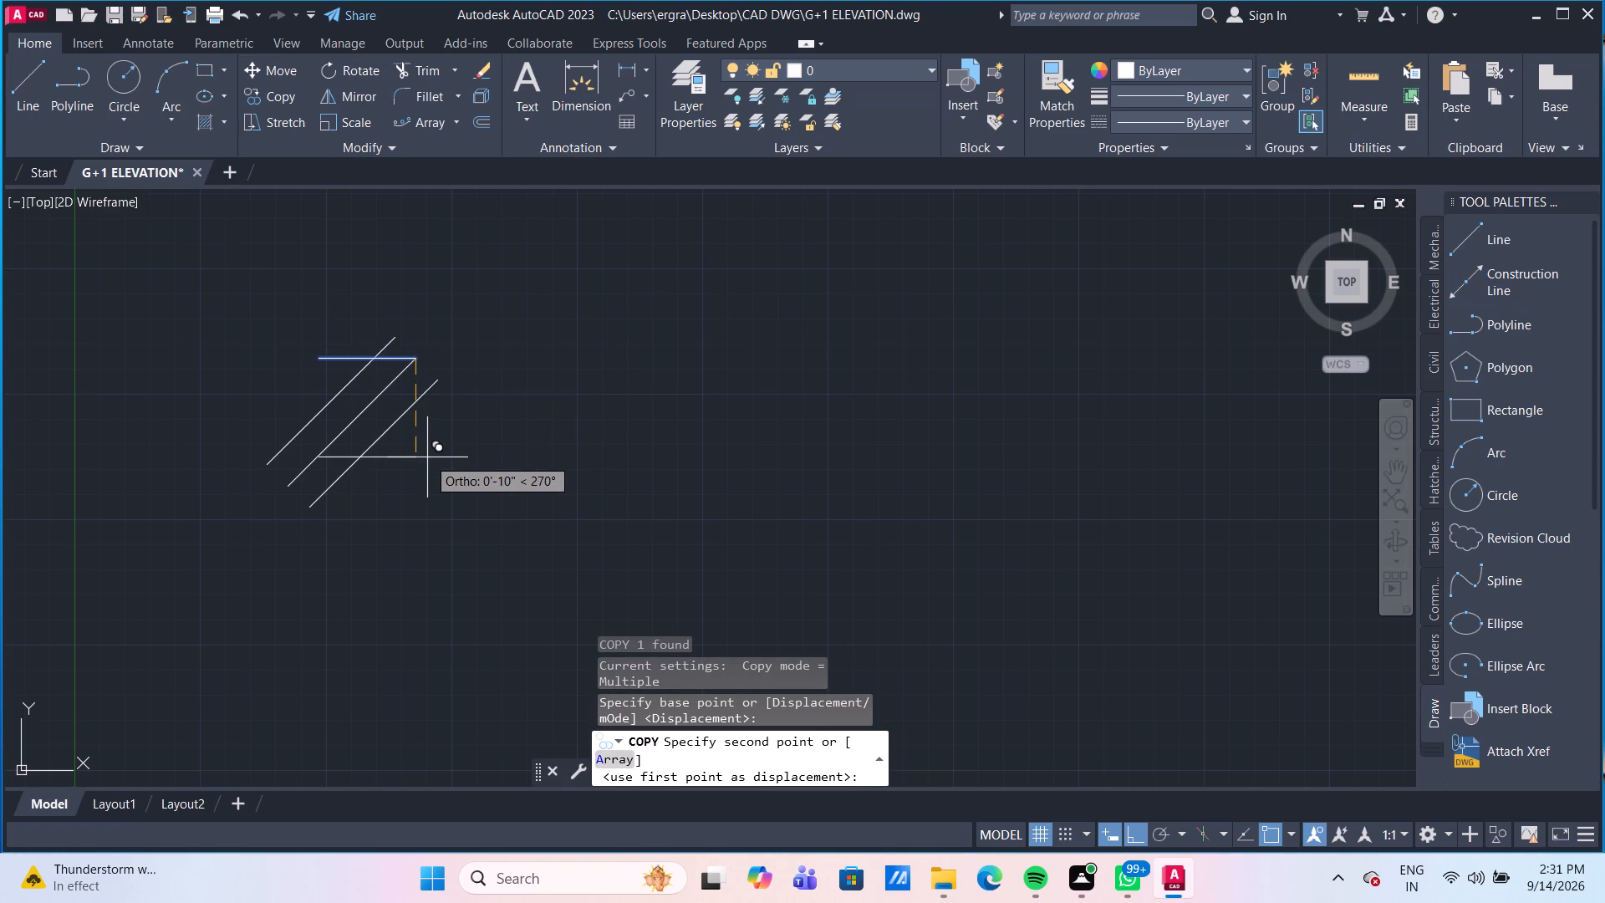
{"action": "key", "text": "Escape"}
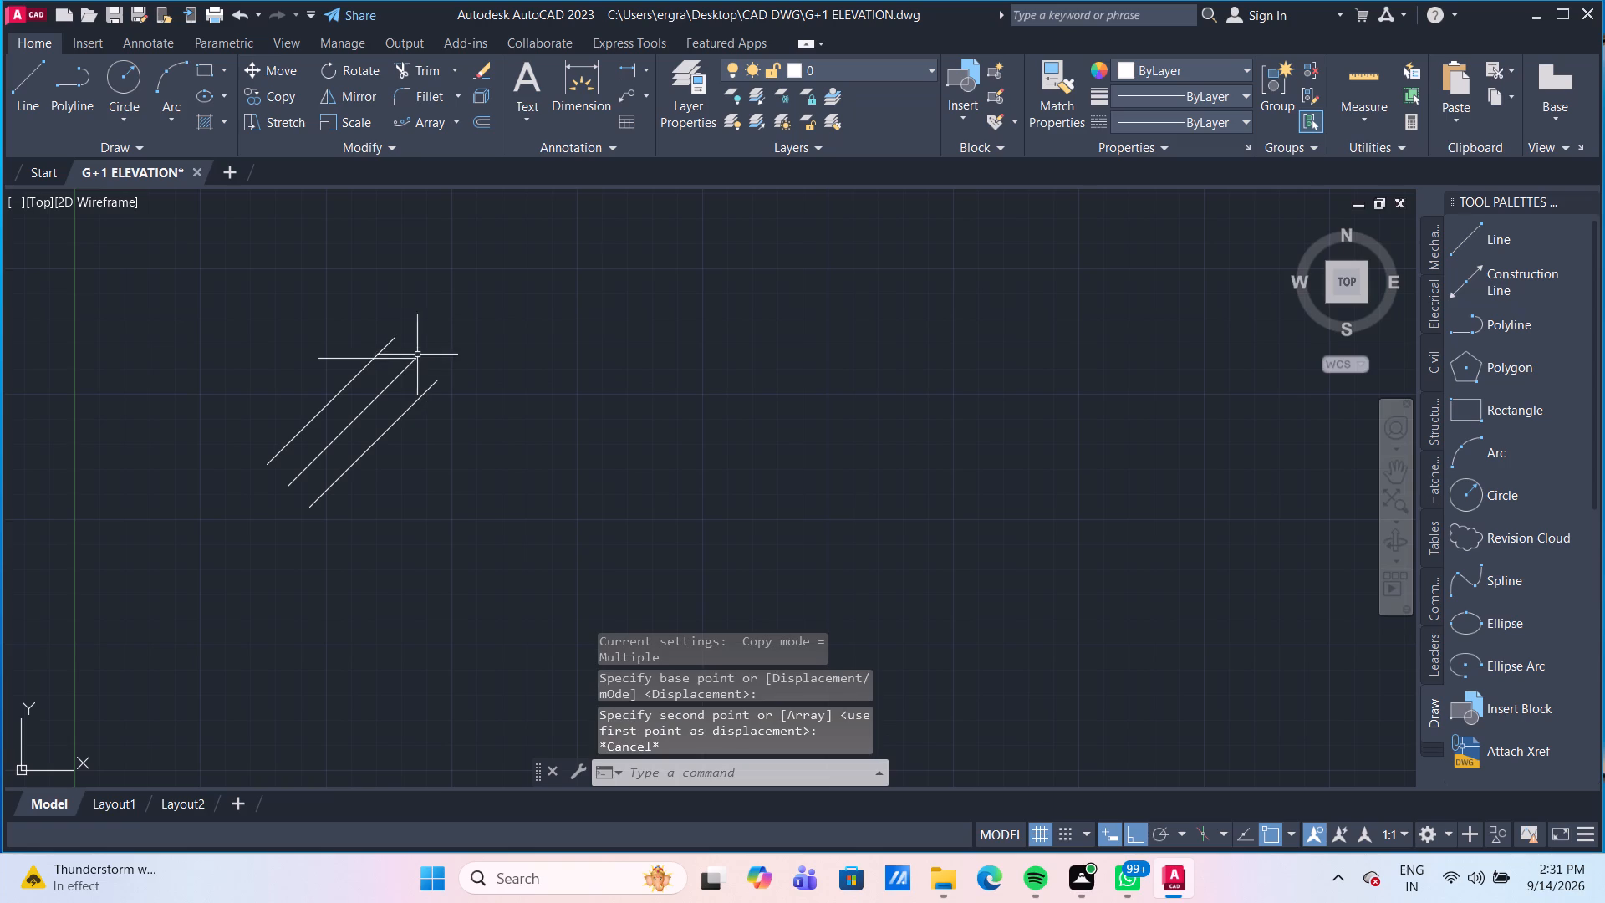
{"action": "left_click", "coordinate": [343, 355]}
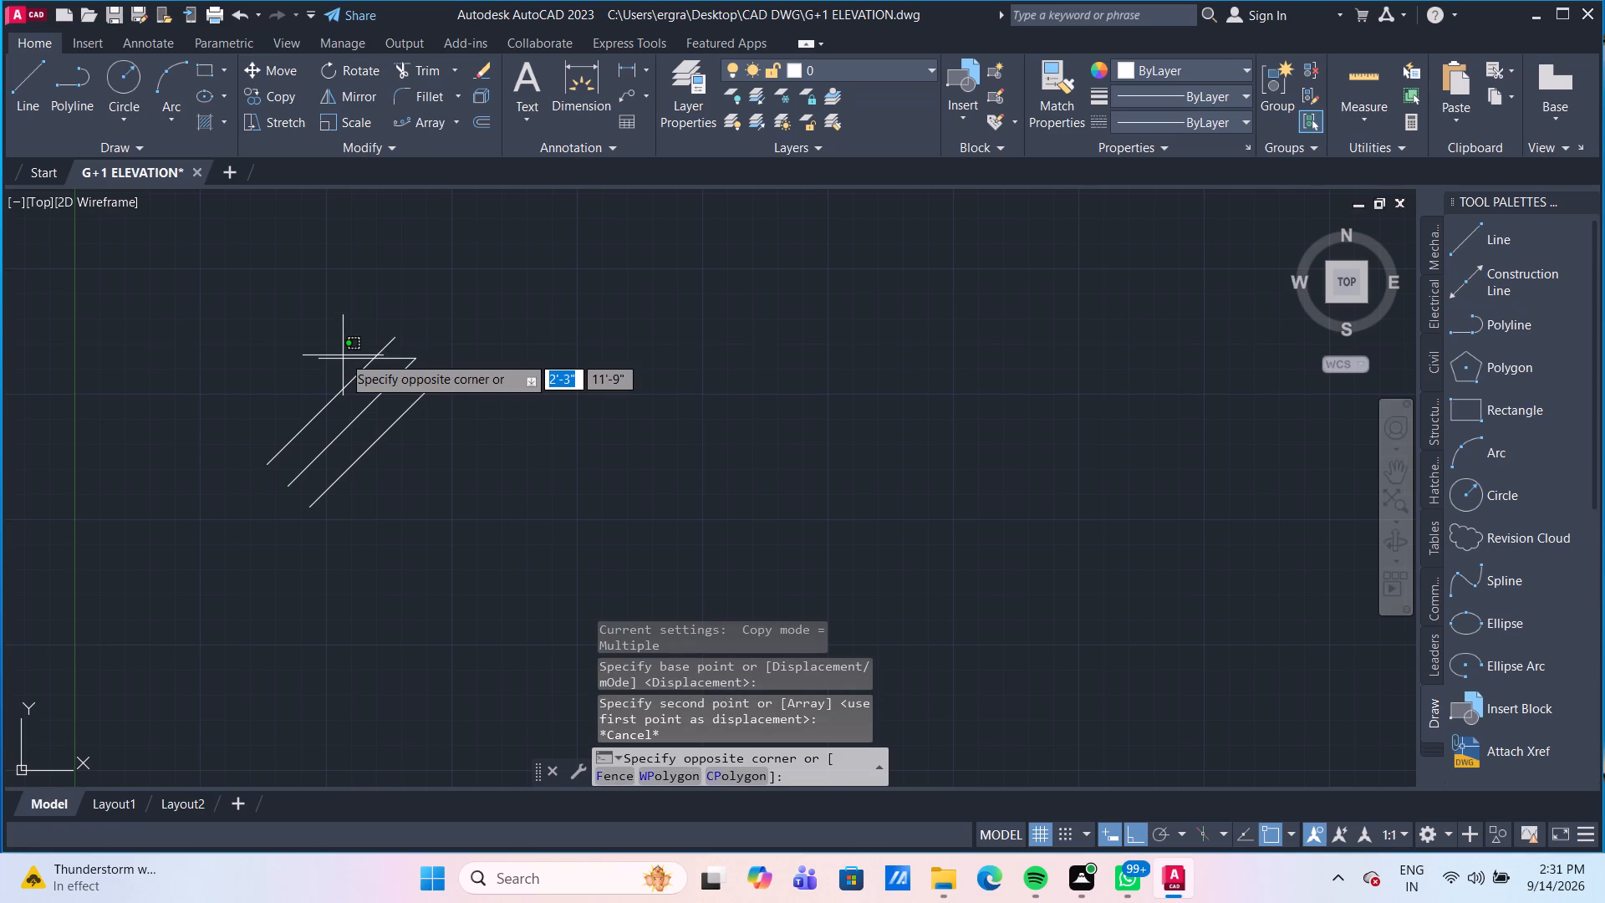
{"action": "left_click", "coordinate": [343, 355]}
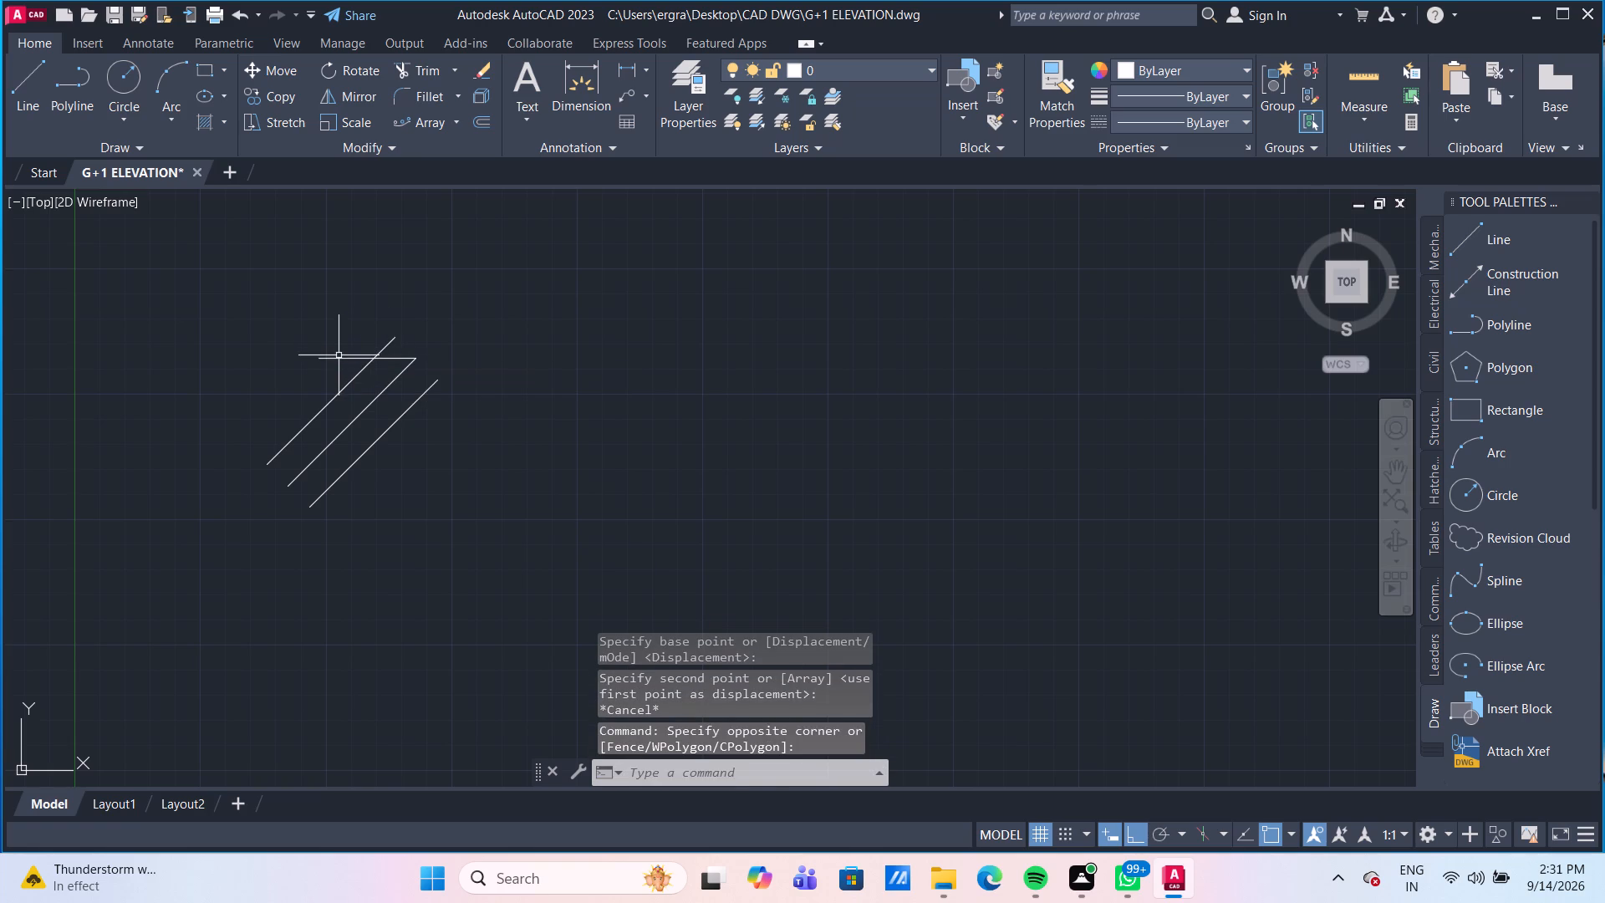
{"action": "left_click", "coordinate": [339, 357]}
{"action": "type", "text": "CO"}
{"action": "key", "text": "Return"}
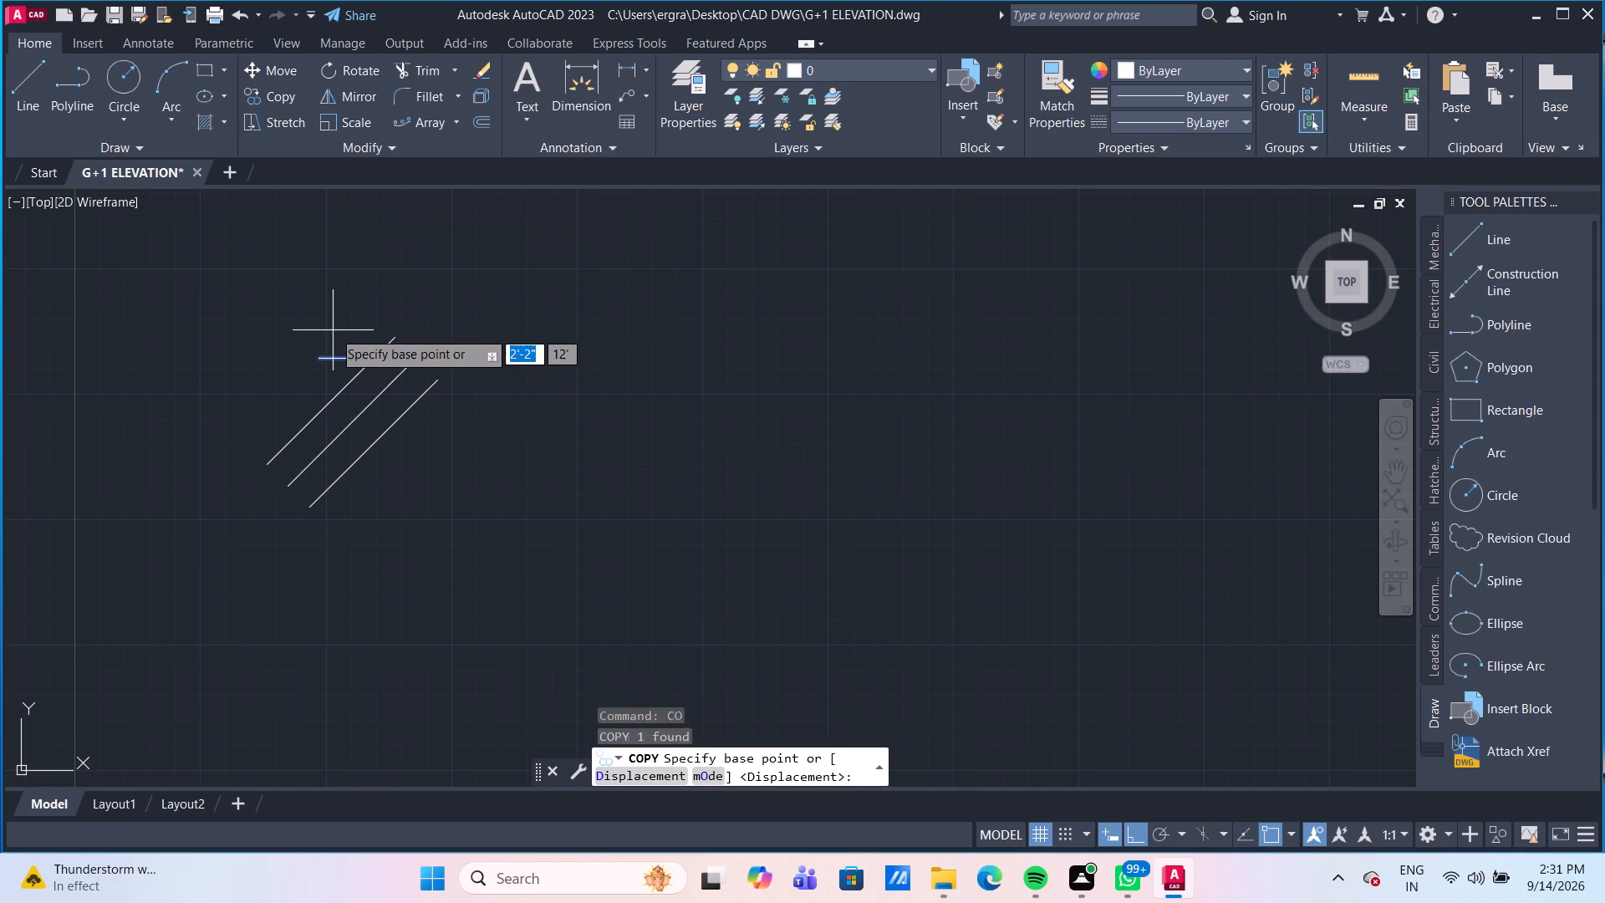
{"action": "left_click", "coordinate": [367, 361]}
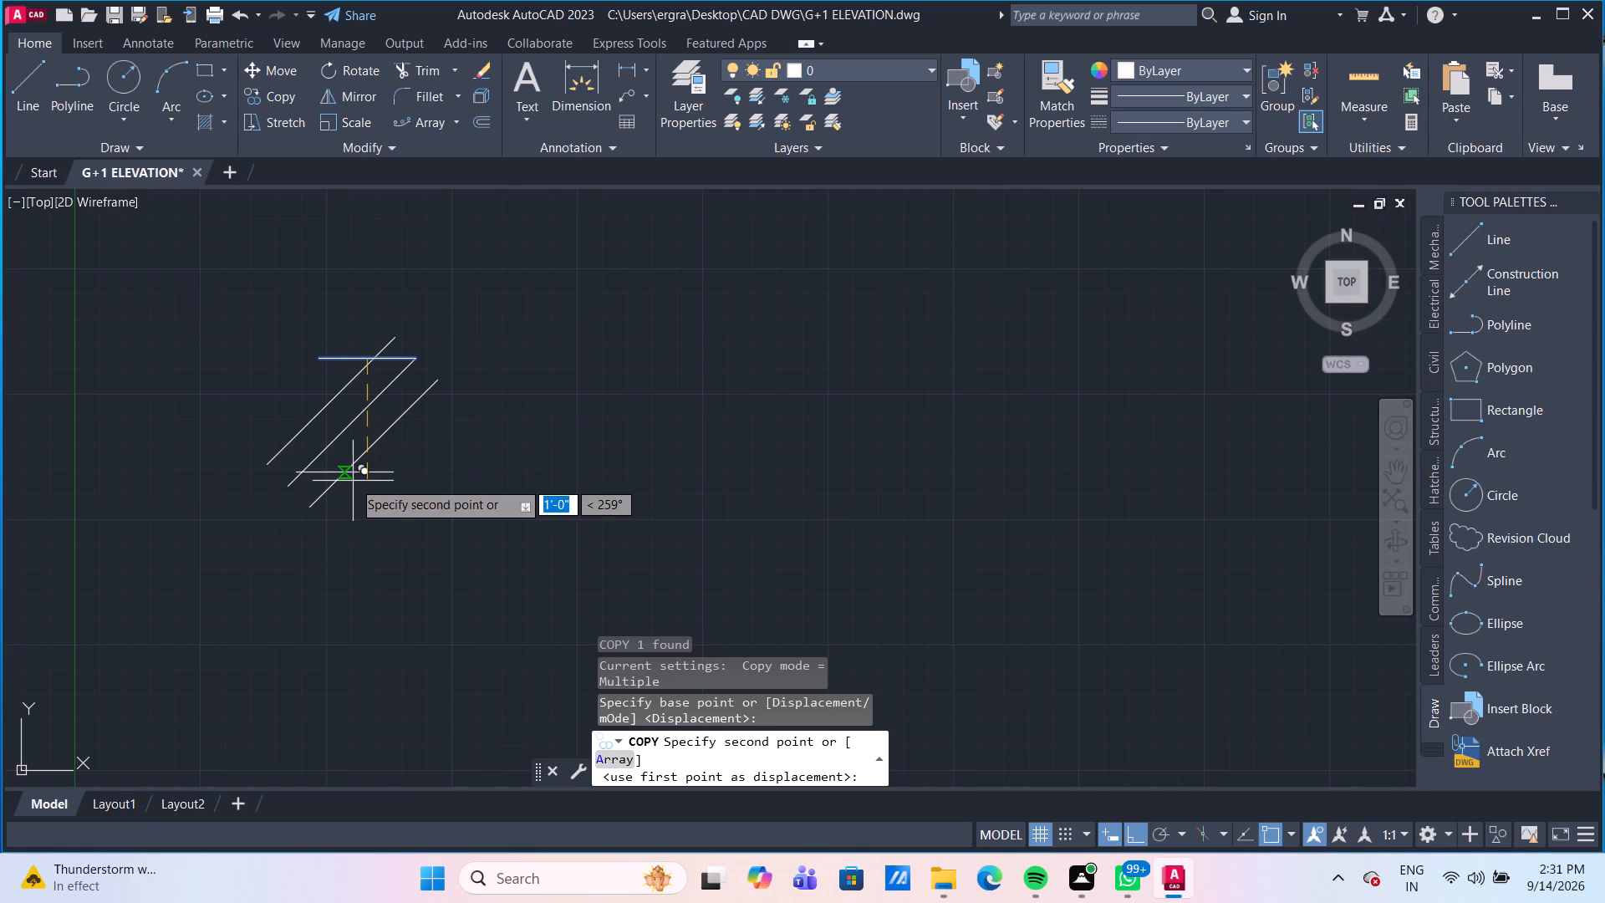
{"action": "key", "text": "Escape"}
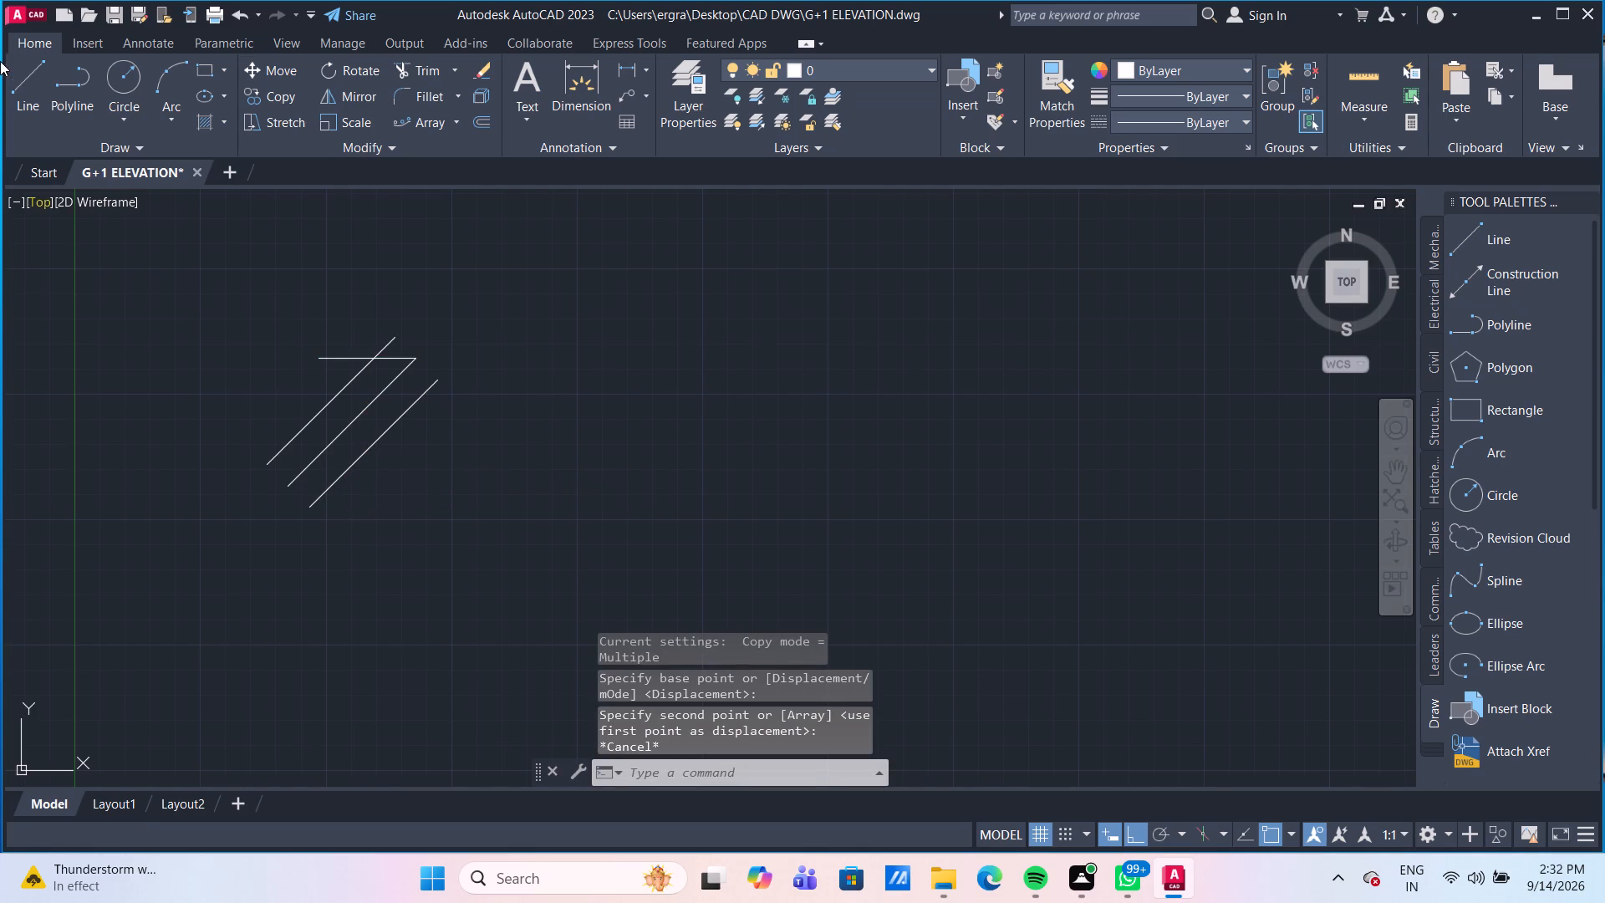
Draw a horizontal line rightward from the middle diagonal's lower end.
{"action": "left_click", "coordinate": [19, 76]}
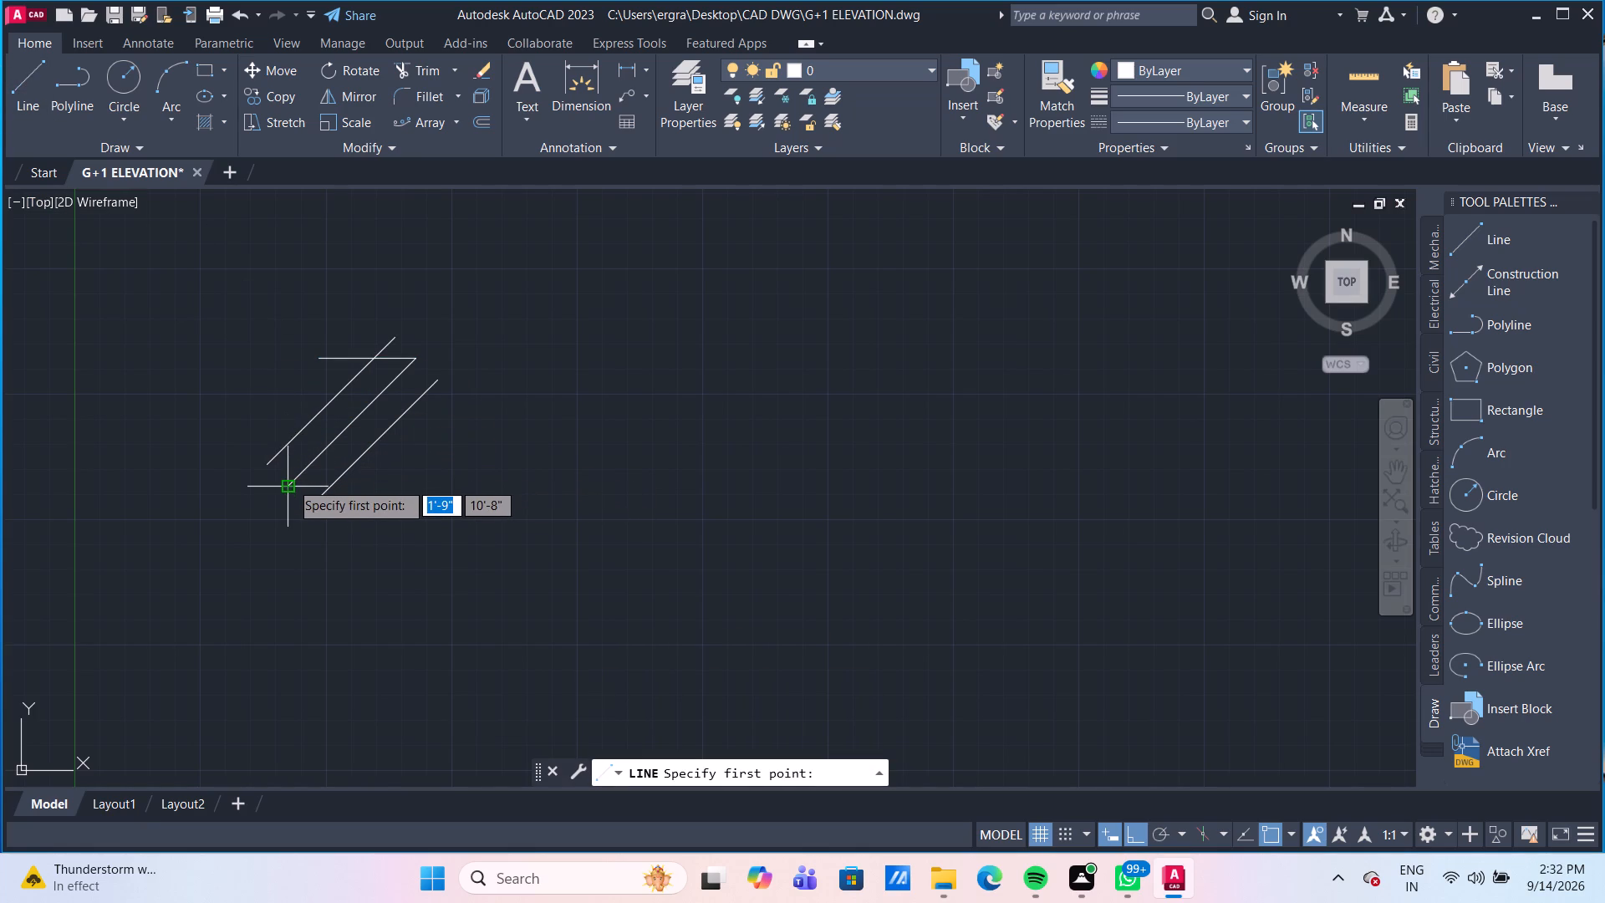
{"action": "left_click", "coordinate": [290, 482]}
{"action": "left_click", "coordinate": [376, 495]}
{"action": "key", "text": "Escape"}
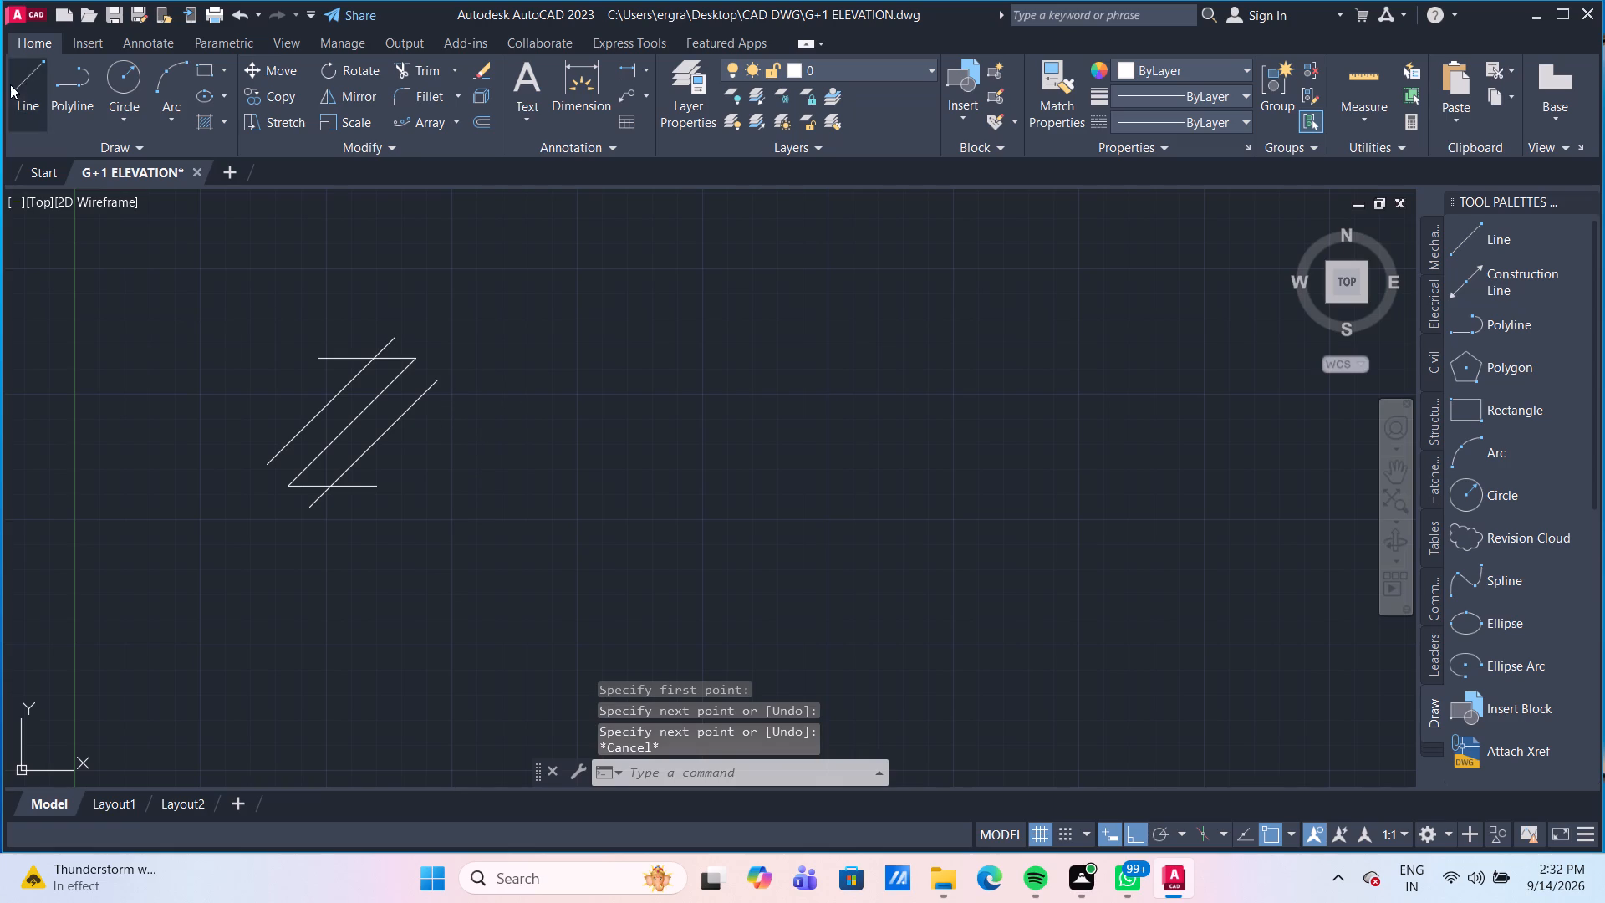
Draw connected lines from the lower diagonal's upper end leftward, down to the upper diagonal's lower end, and horizontally rightward.
{"action": "left_click_drag", "start_coordinate": [13, 84], "coordinate": [19, 94]}
{"action": "left_click_drag", "start_coordinate": [433, 385], "coordinate": [416, 379]}
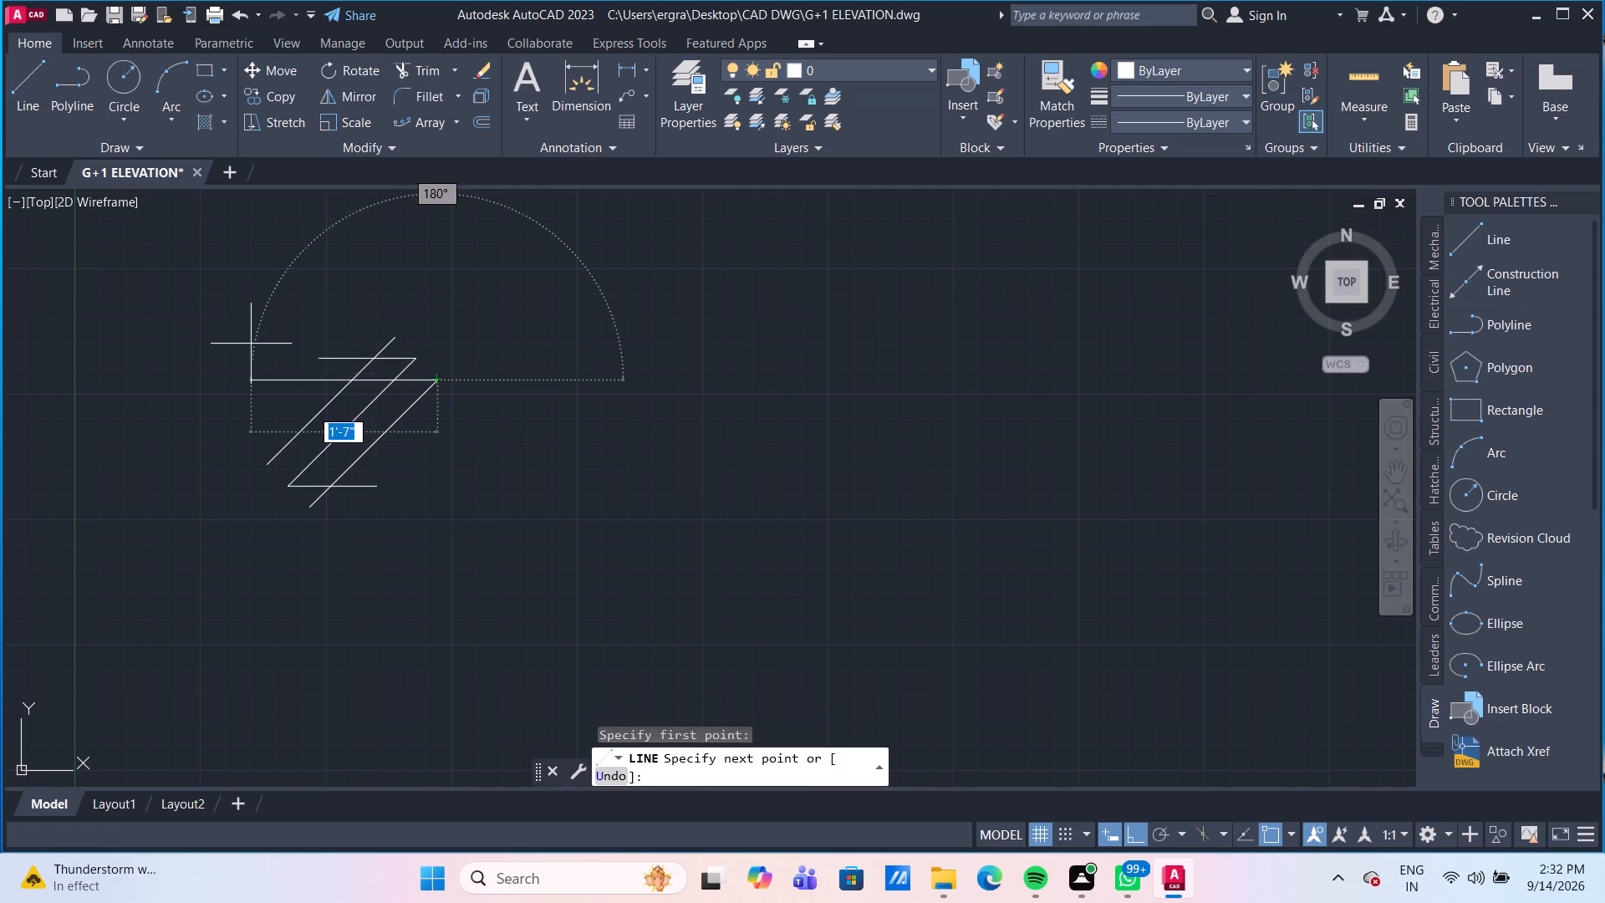
{"action": "left_click", "coordinate": [274, 364]}
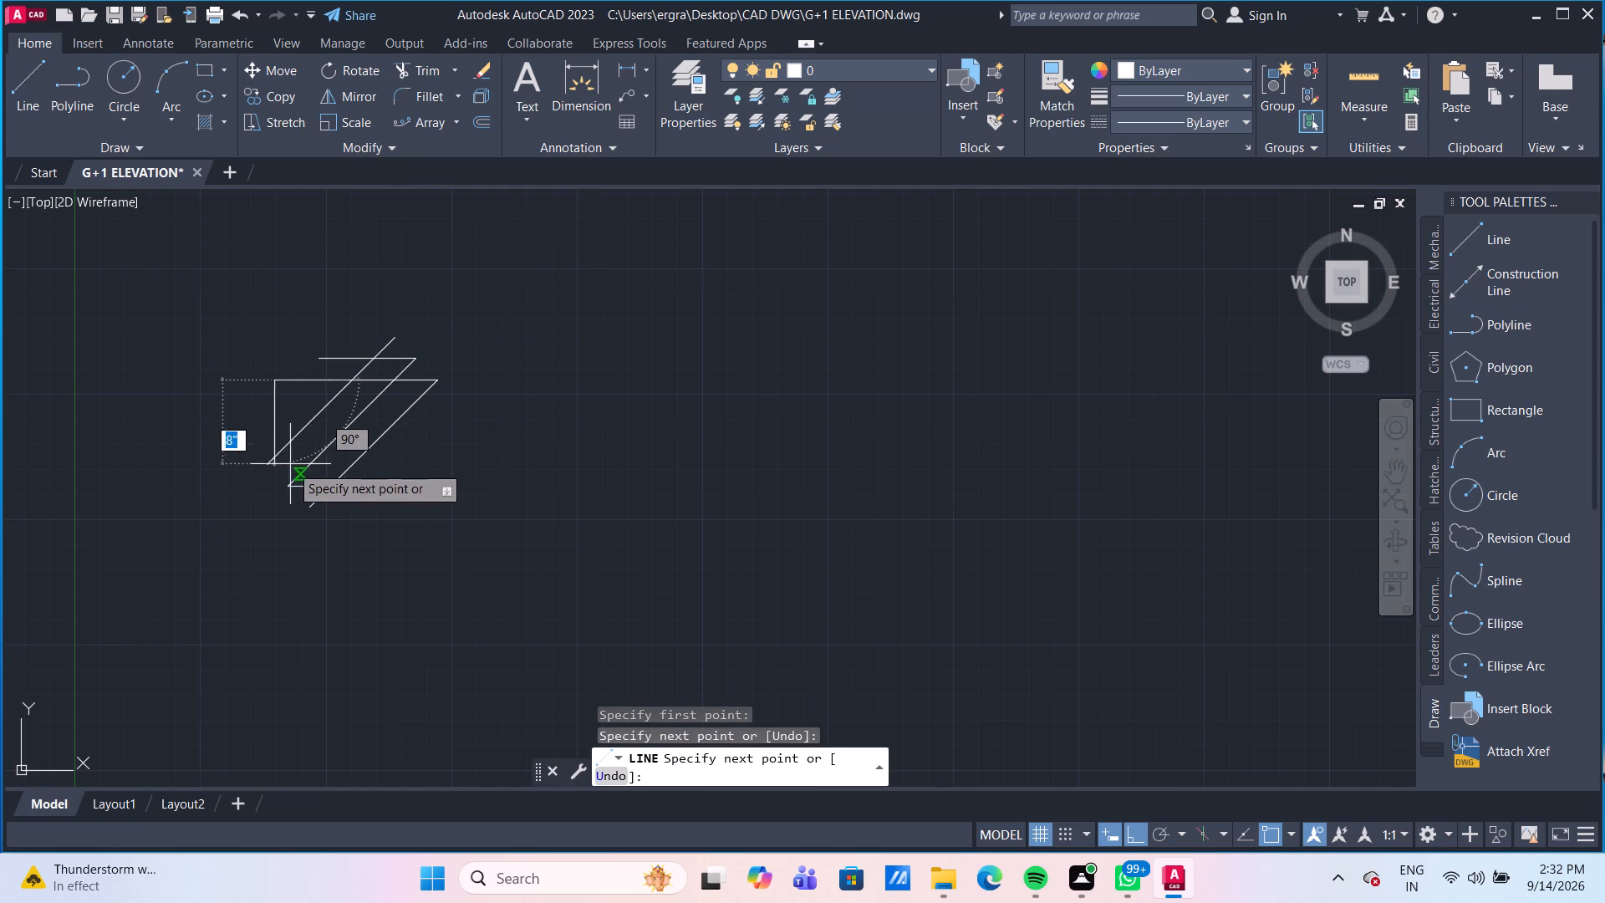
{"action": "left_click", "coordinate": [265, 461]}
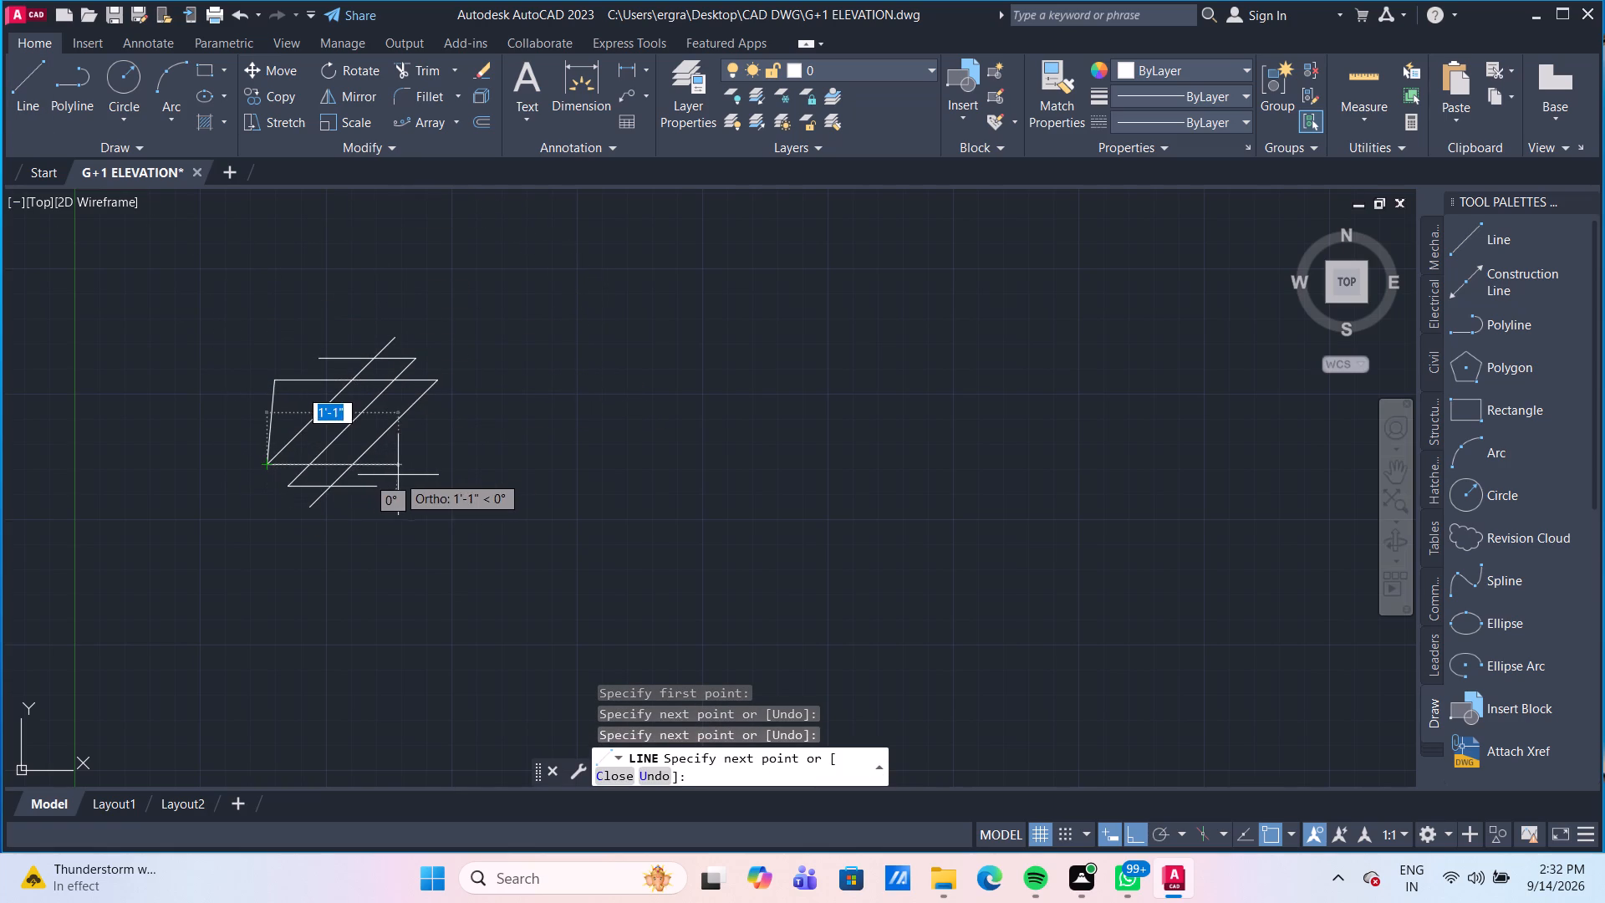
{"action": "left_click", "coordinate": [407, 475]}
{"action": "key", "text": "Escape"}
Delete the near-vertical line connecting the two inner horizontal lines.
{"action": "left_click_drag", "start_coordinate": [283, 396], "coordinate": [281, 384]}
{"action": "left_click", "coordinate": [273, 355]}
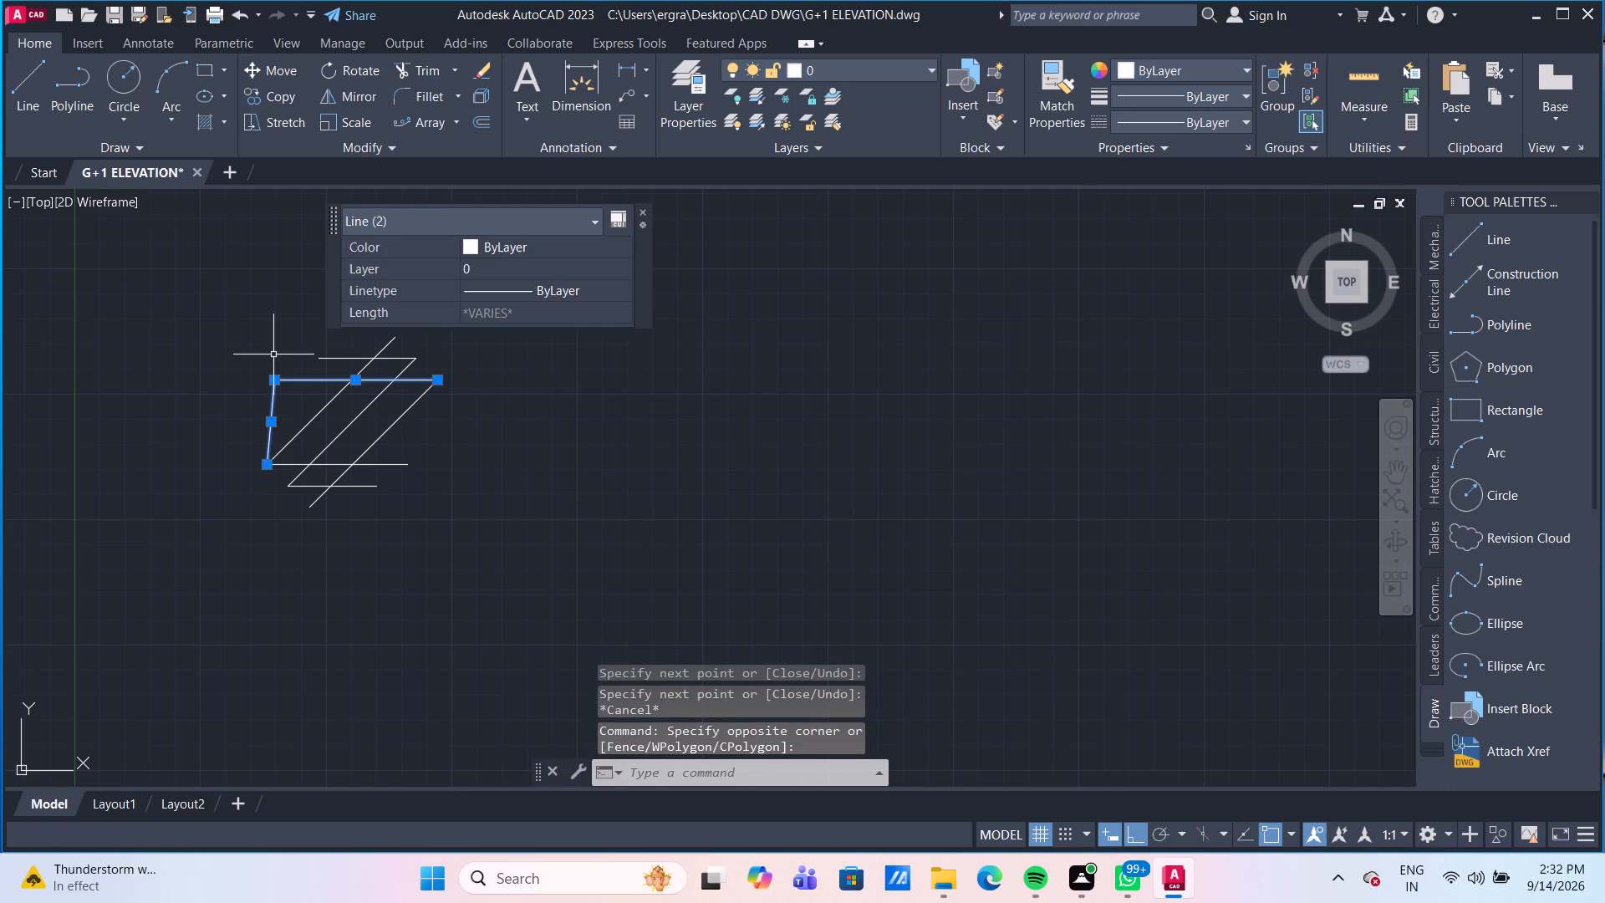
{"action": "key", "text": "Escape"}
{"action": "left_click_drag", "start_coordinate": [271, 412], "coordinate": [263, 407]}
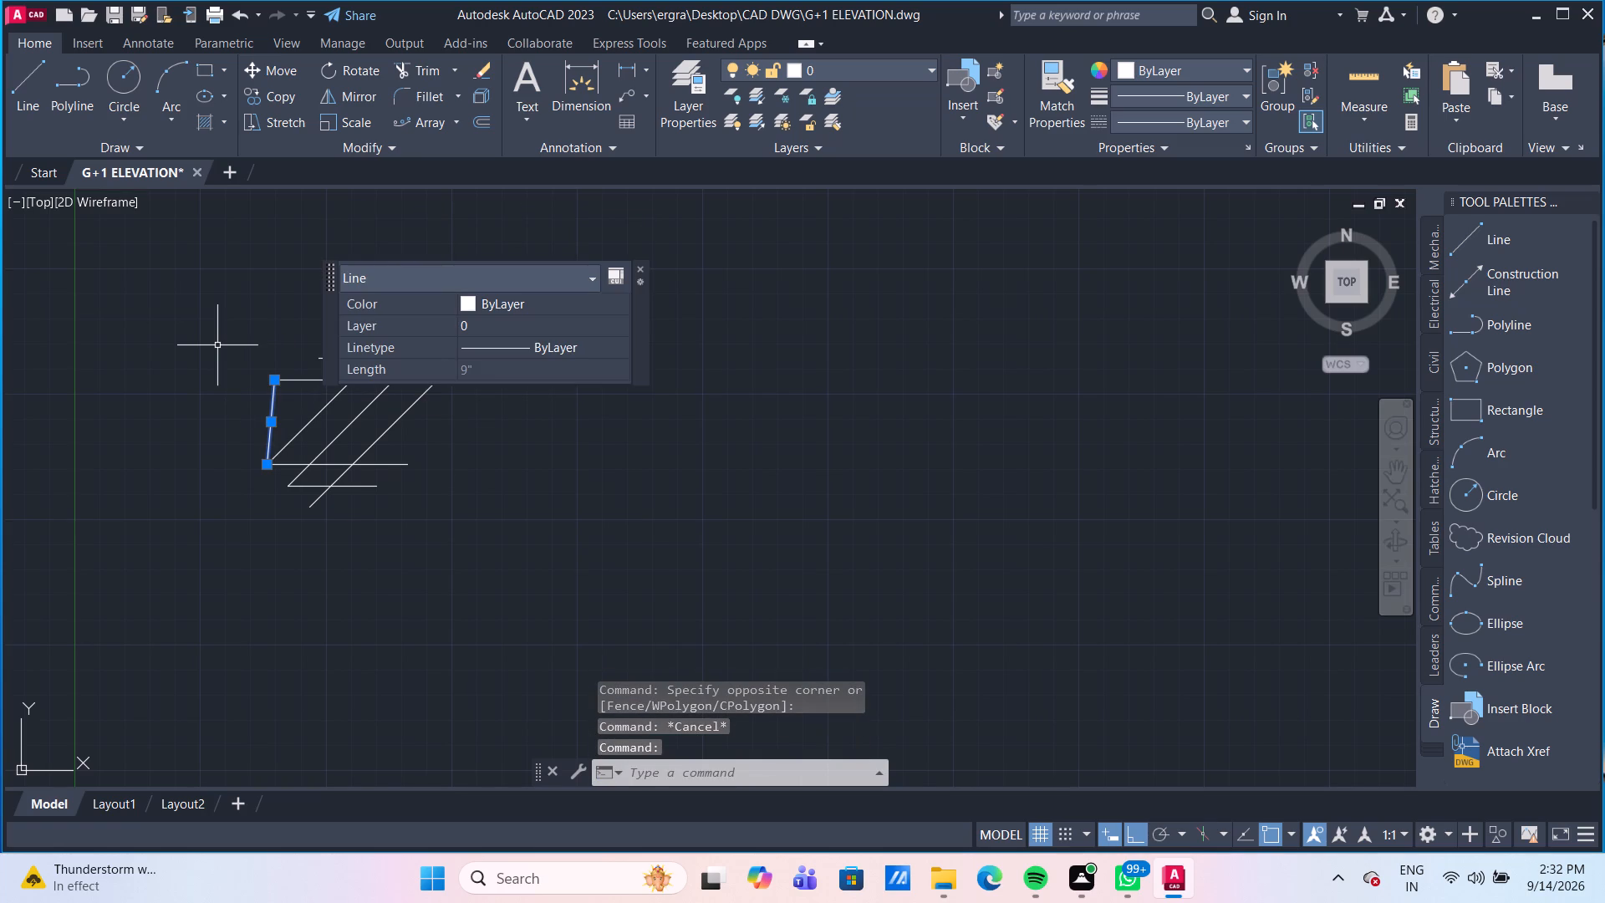
{"action": "key", "text": "Delete"}
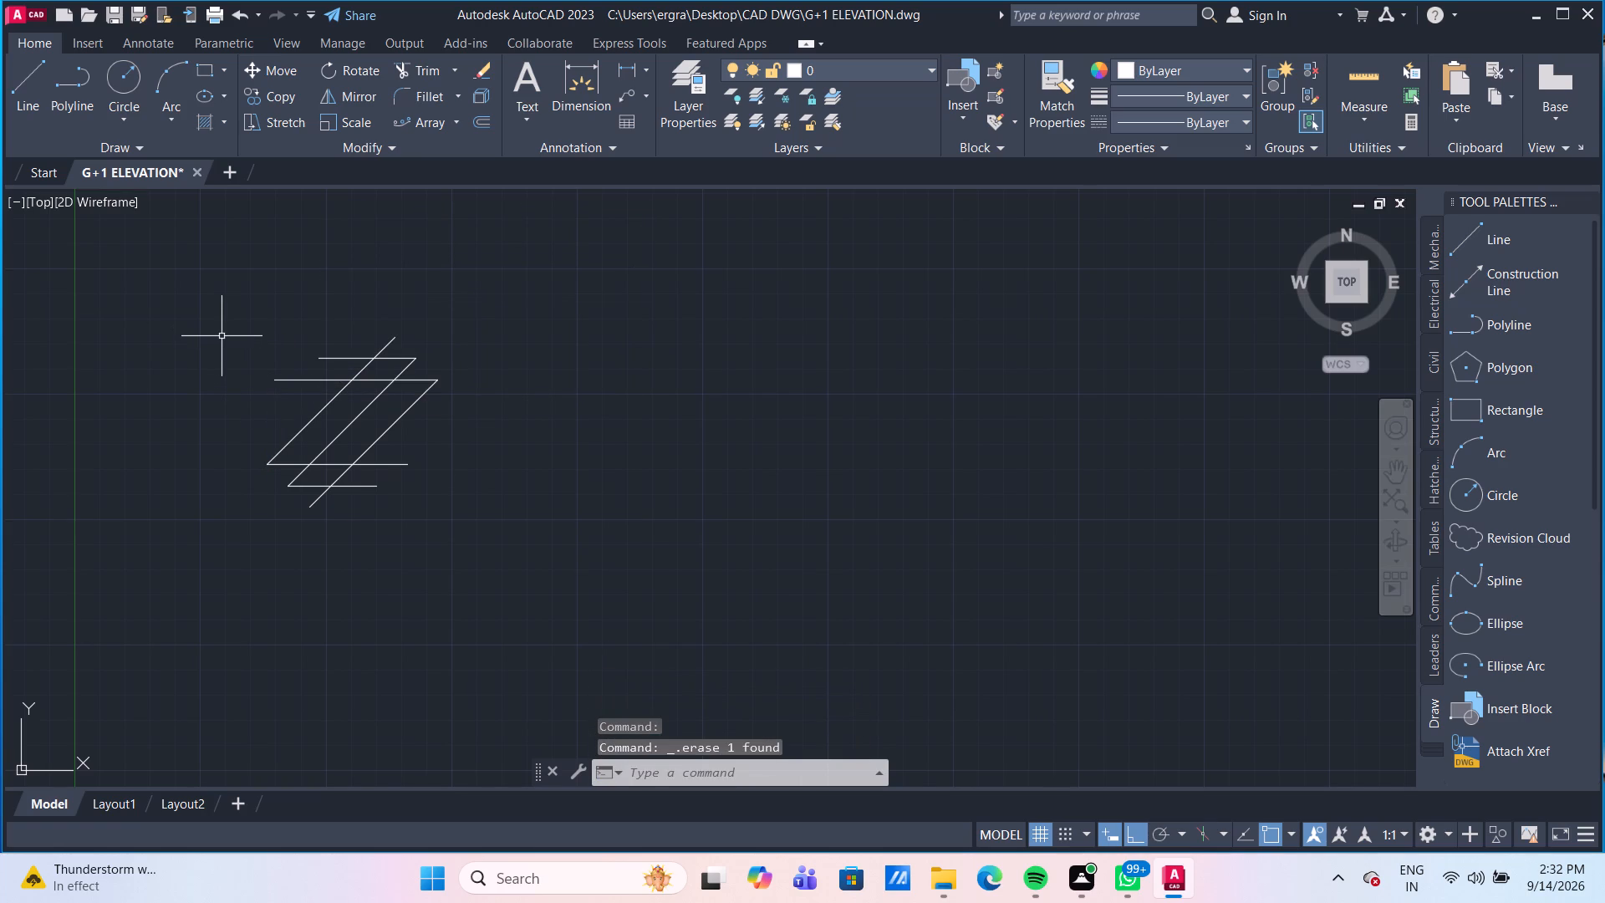
Trim the outer diagonals between each pair of horizontals, and the lower inner horizontal between the upper and middle diagonals.
{"action": "type", "text": "TR"}
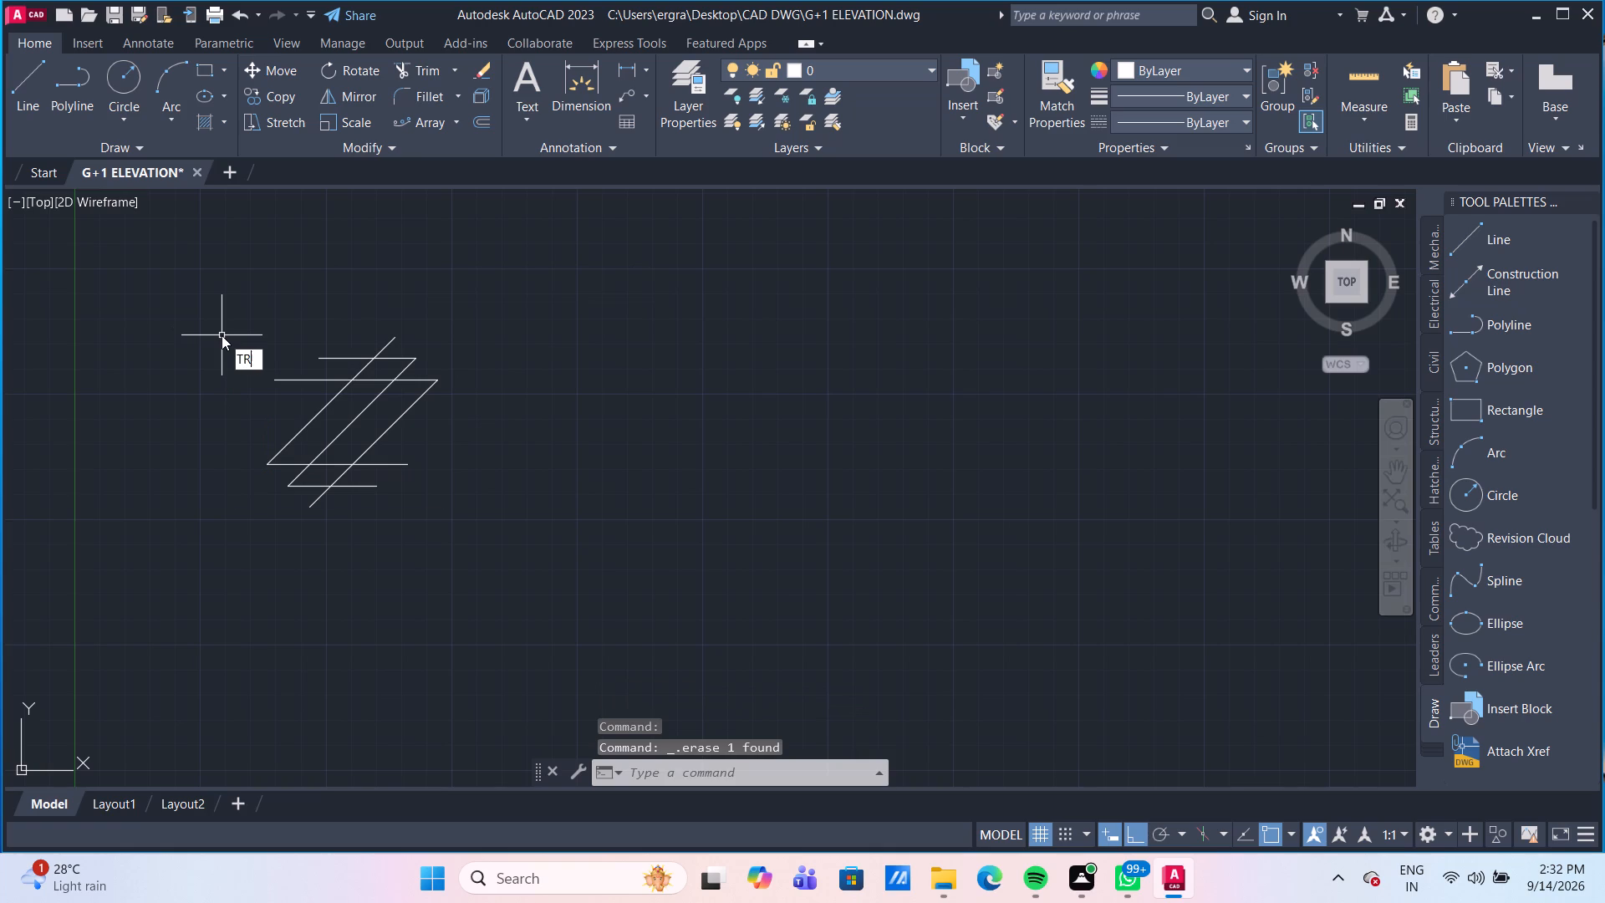
{"action": "key", "text": "Return"}
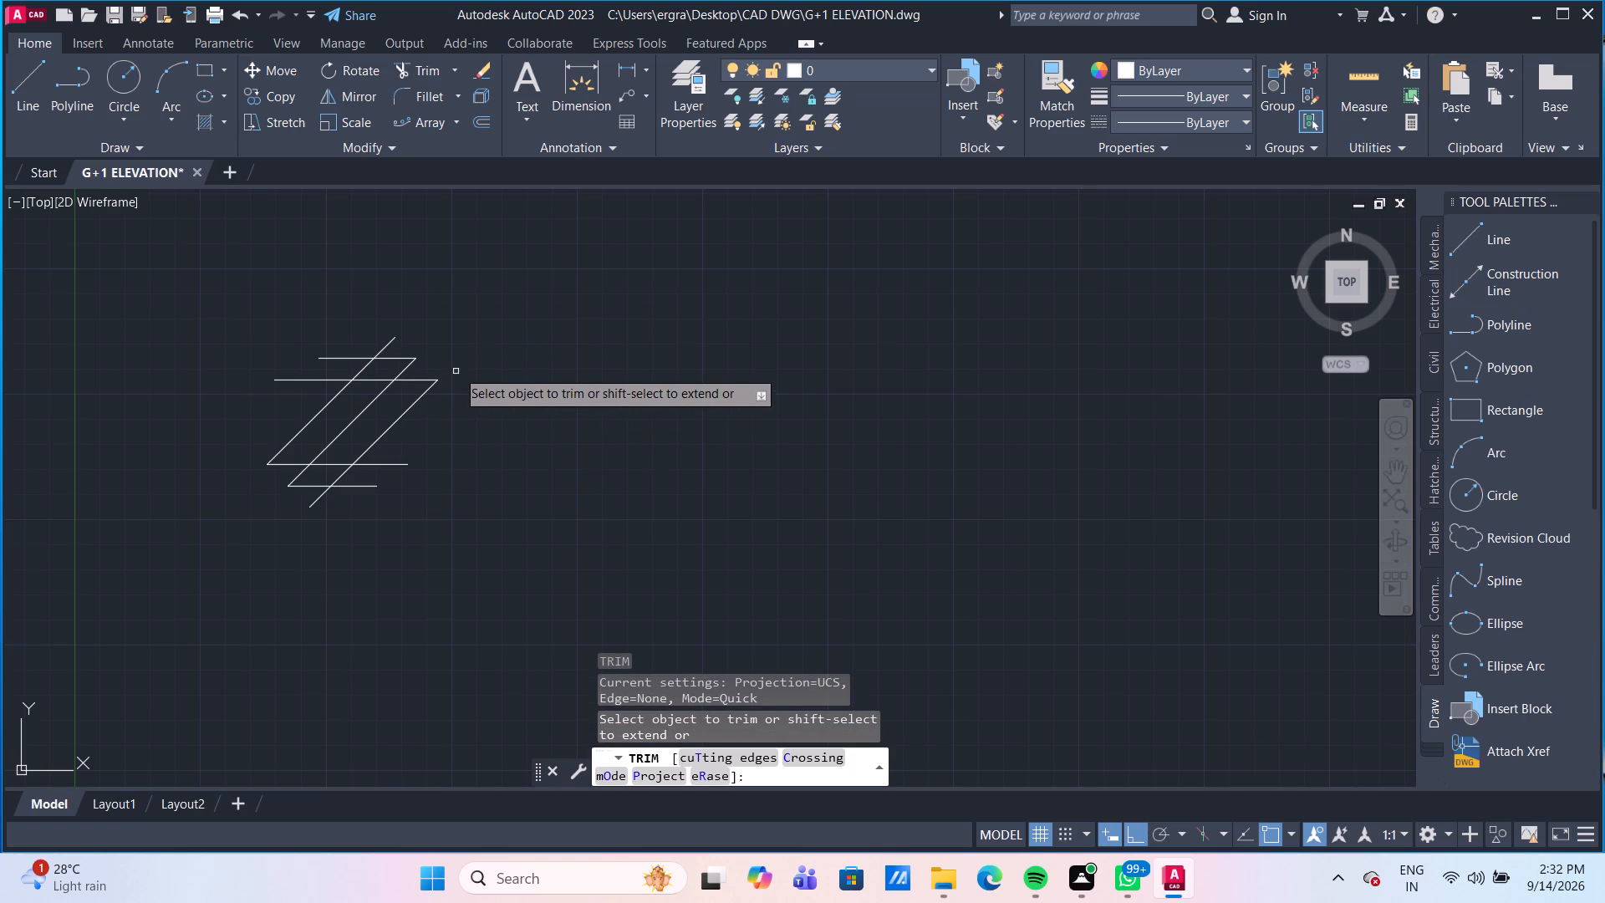
{"action": "left_click", "coordinate": [368, 364]}
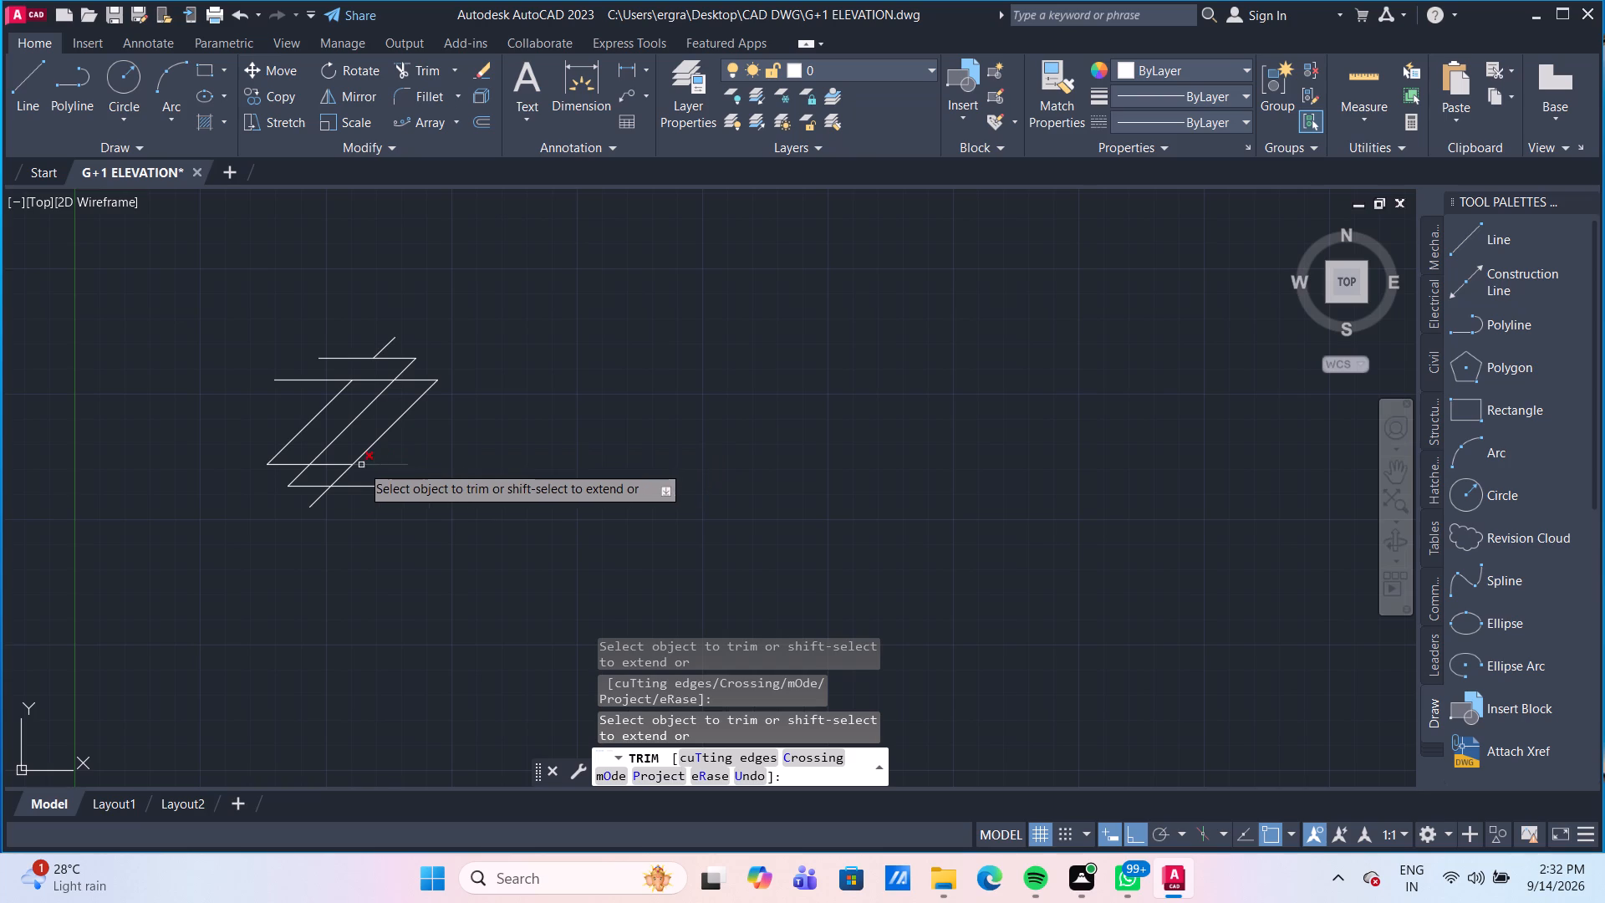
{"action": "left_click", "coordinate": [340, 481]}
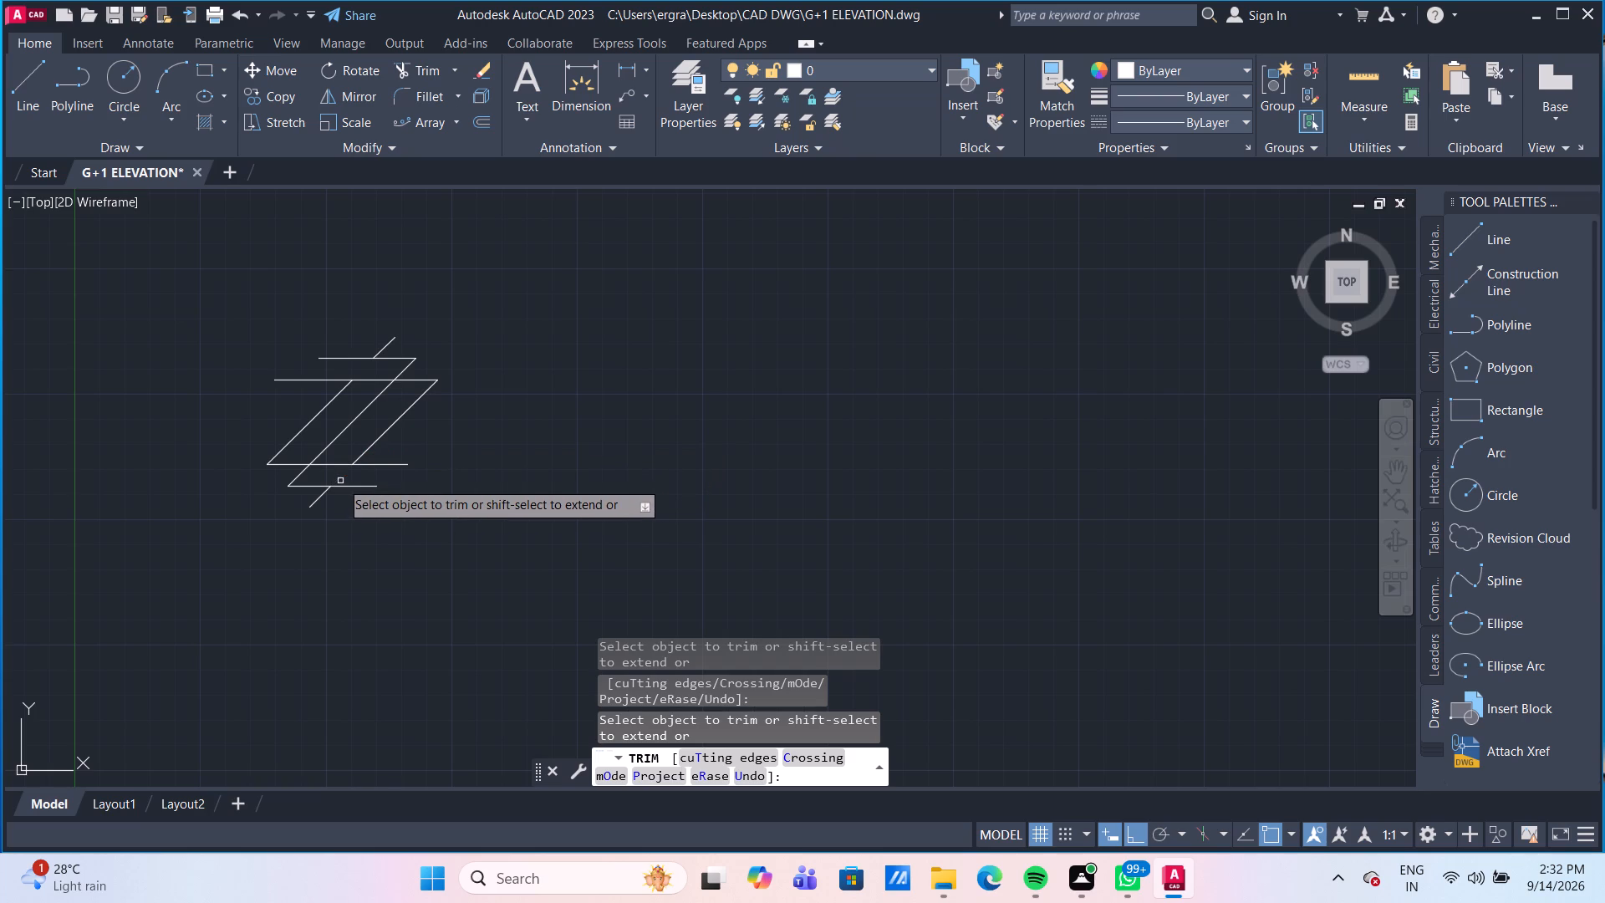
{"action": "left_click", "coordinate": [291, 463]}
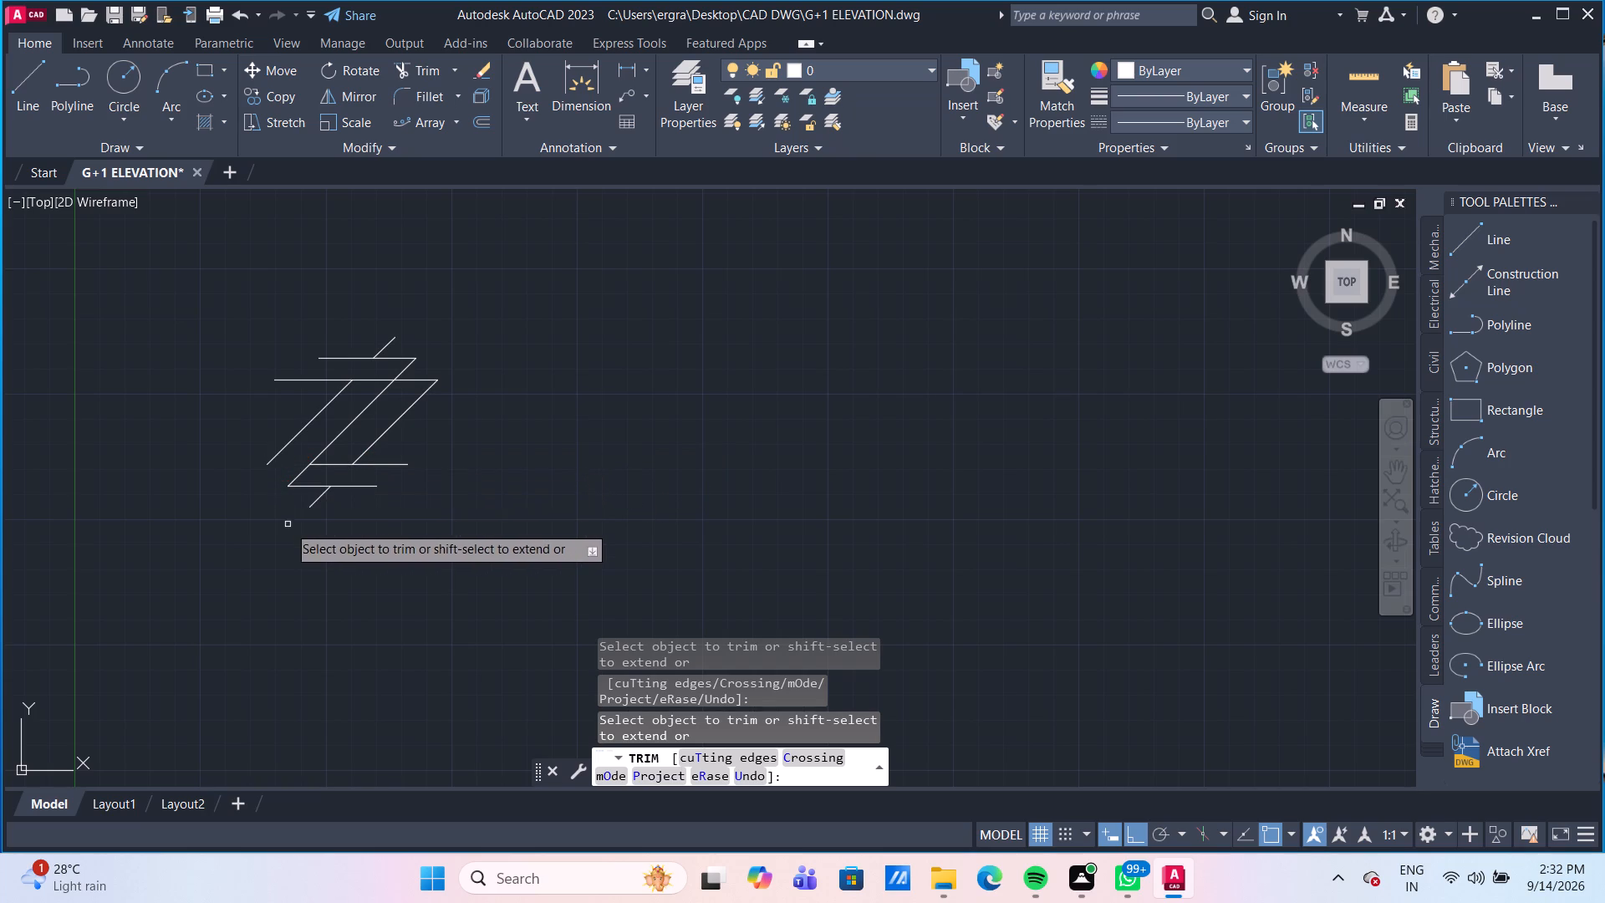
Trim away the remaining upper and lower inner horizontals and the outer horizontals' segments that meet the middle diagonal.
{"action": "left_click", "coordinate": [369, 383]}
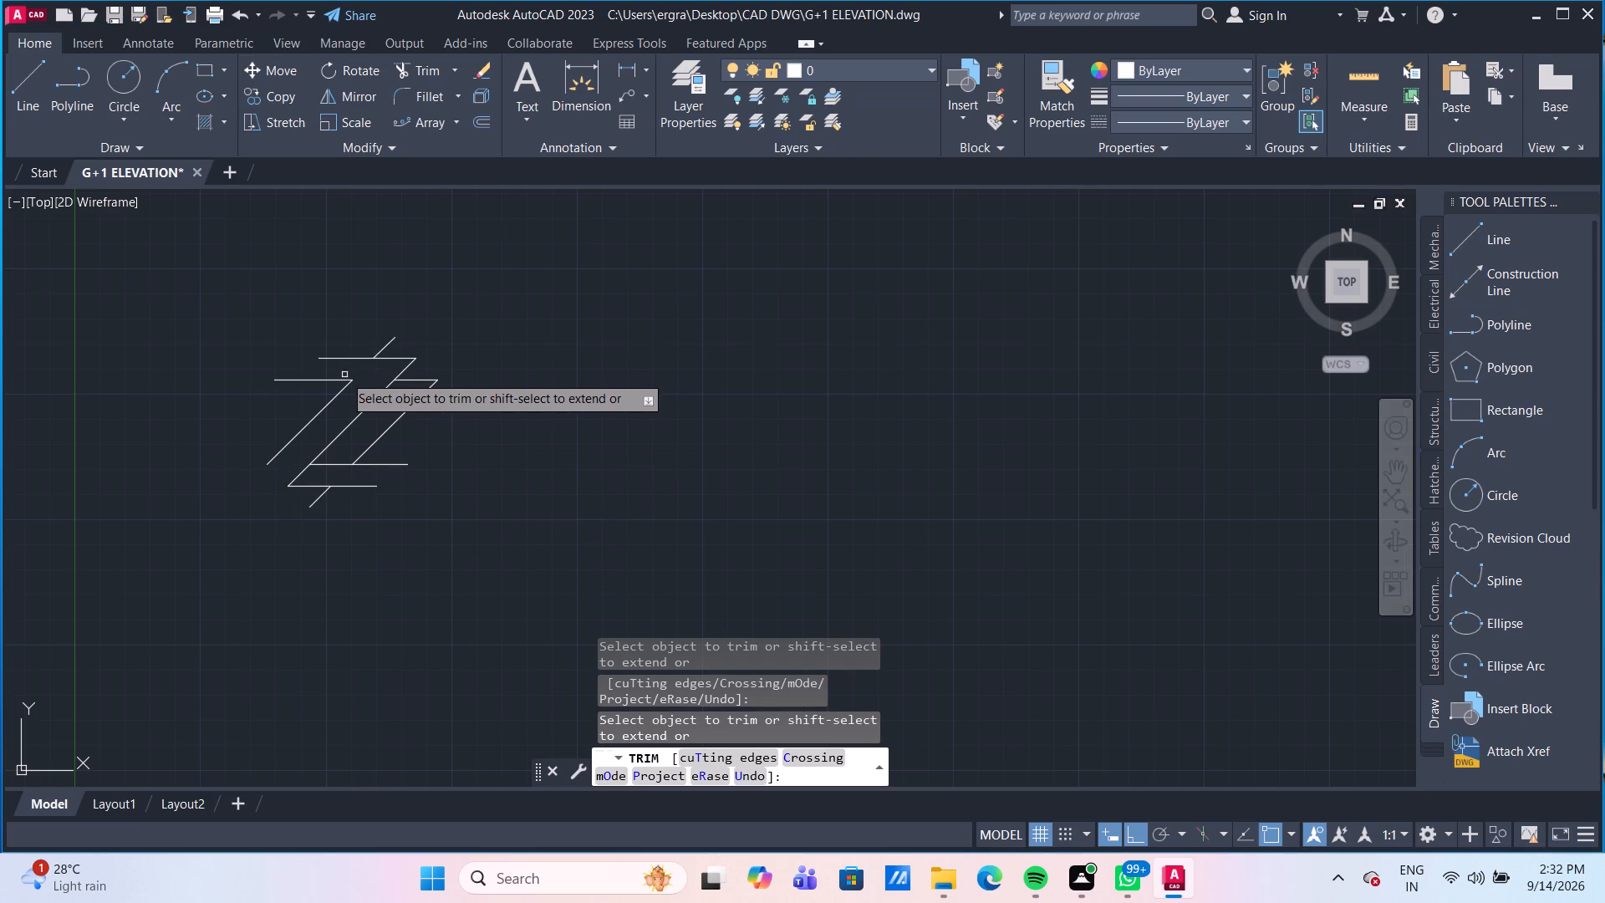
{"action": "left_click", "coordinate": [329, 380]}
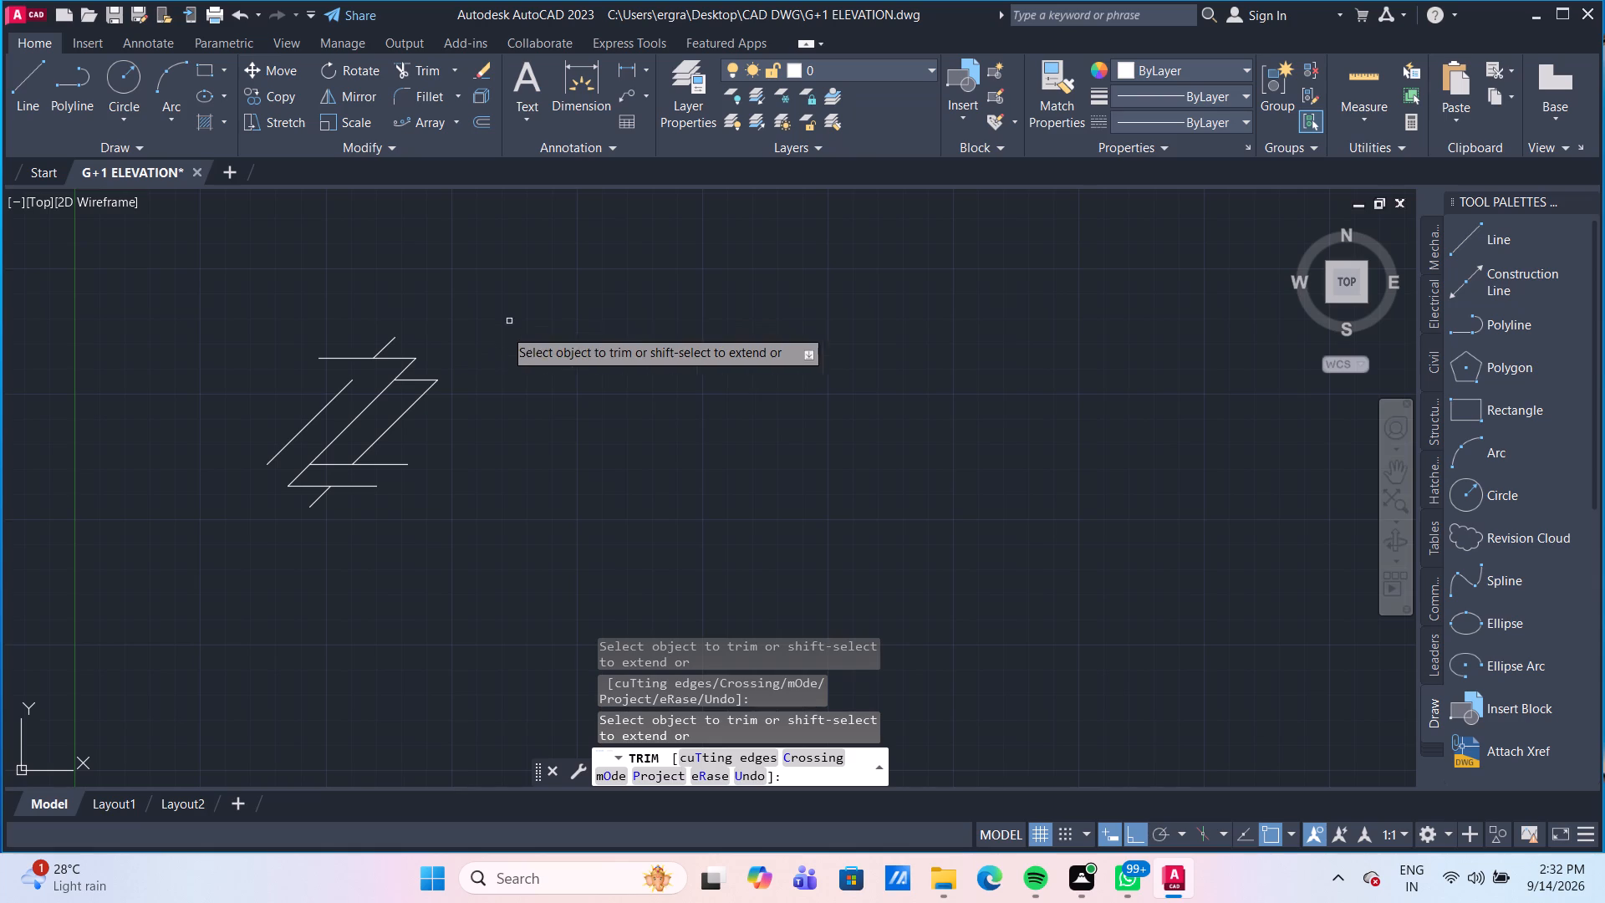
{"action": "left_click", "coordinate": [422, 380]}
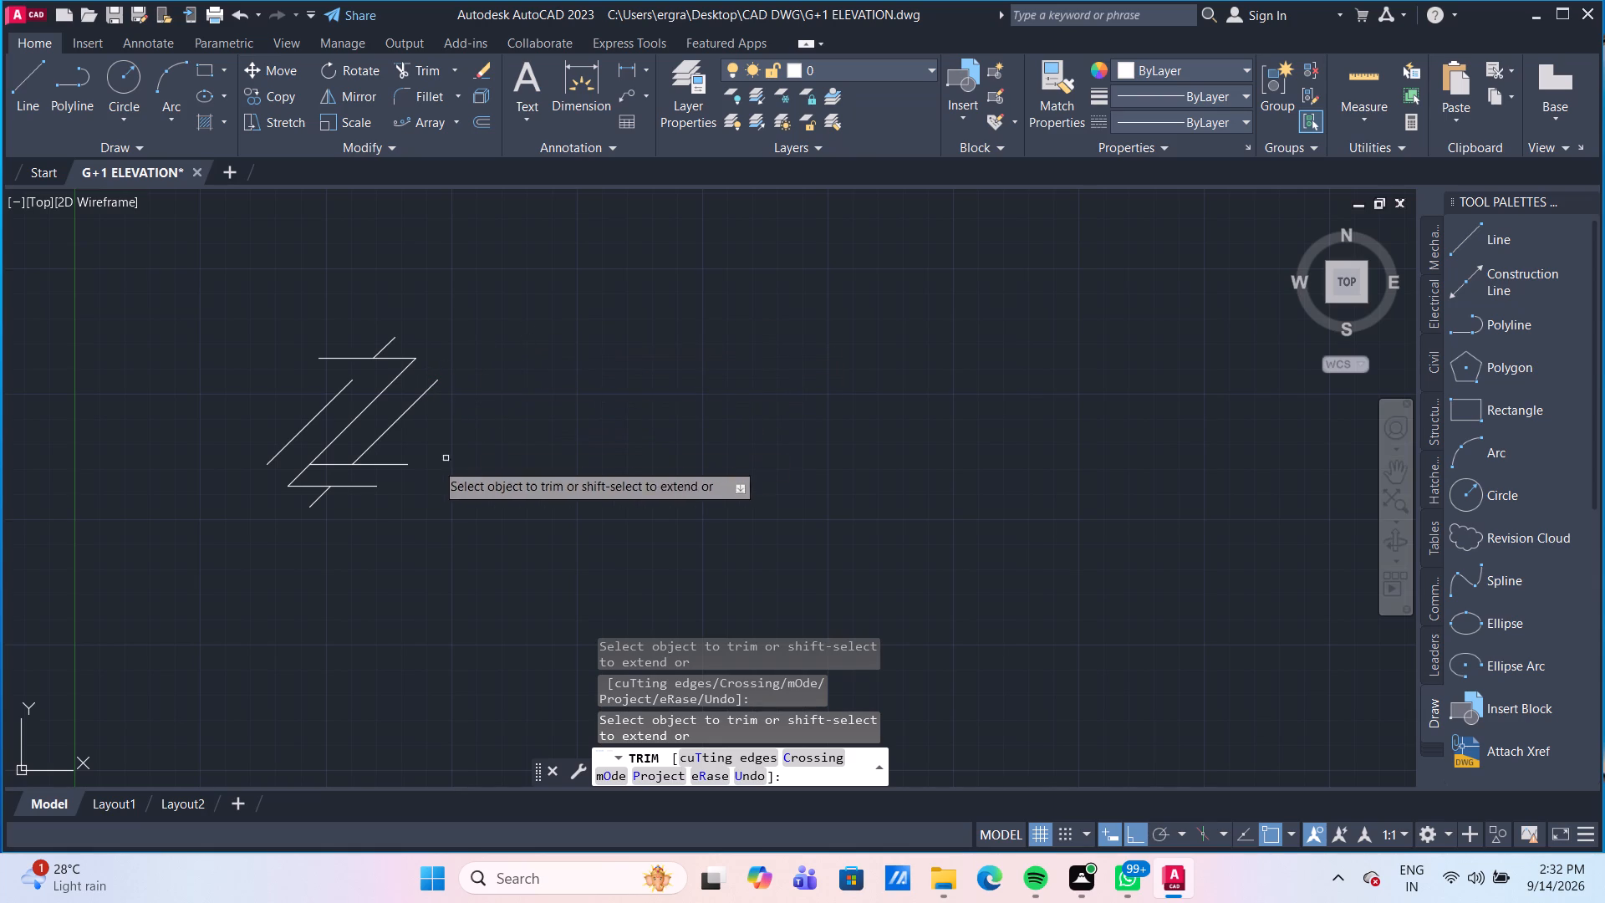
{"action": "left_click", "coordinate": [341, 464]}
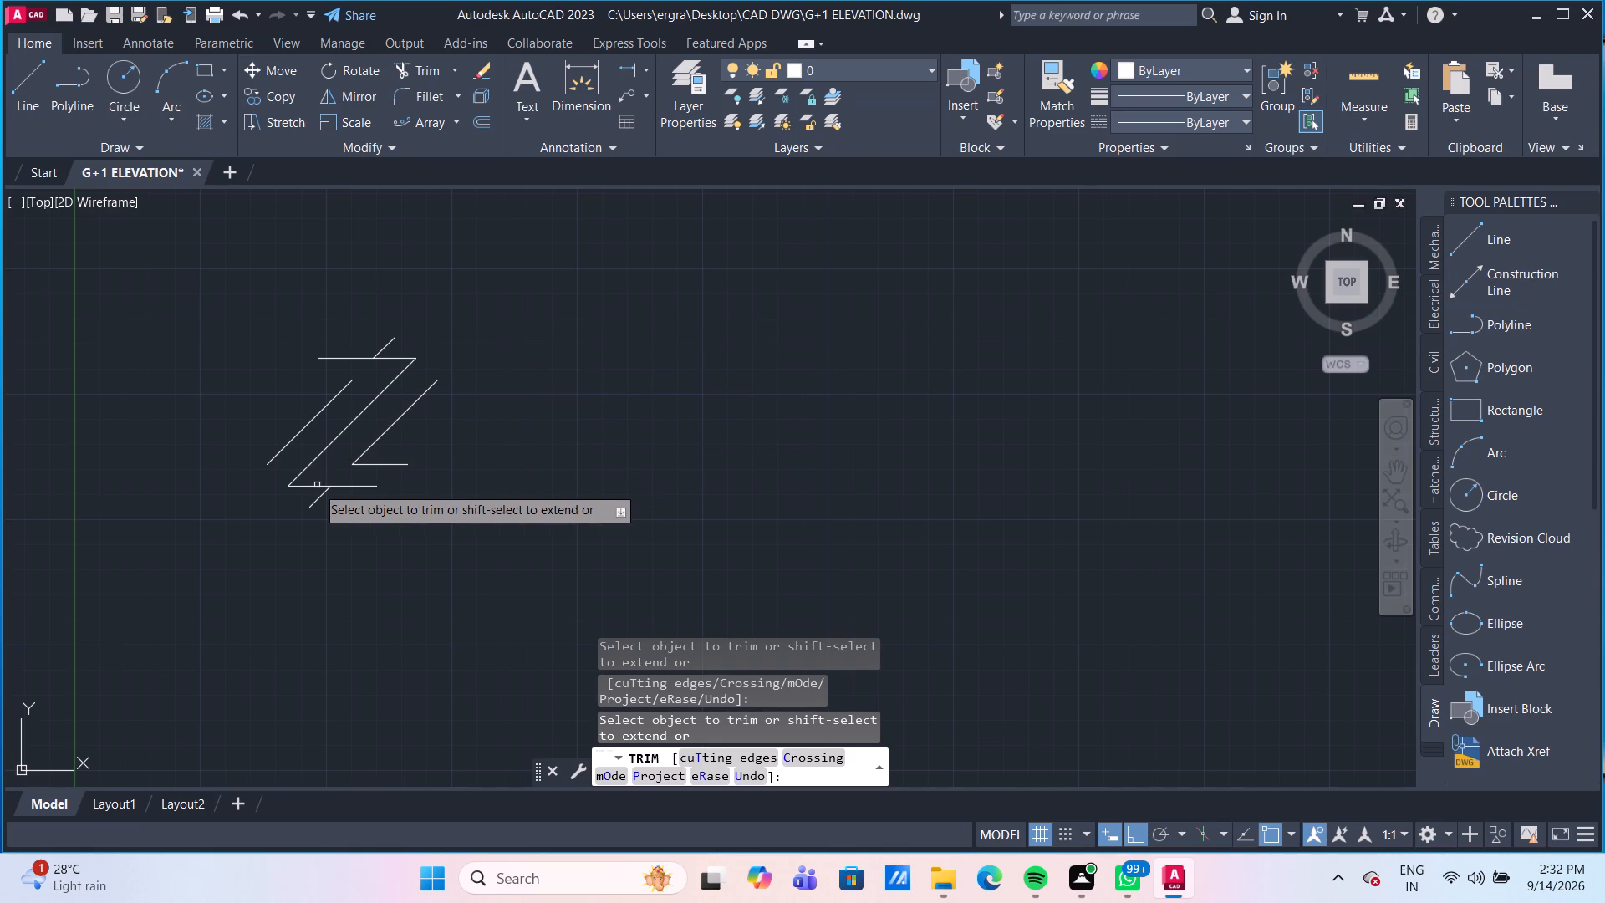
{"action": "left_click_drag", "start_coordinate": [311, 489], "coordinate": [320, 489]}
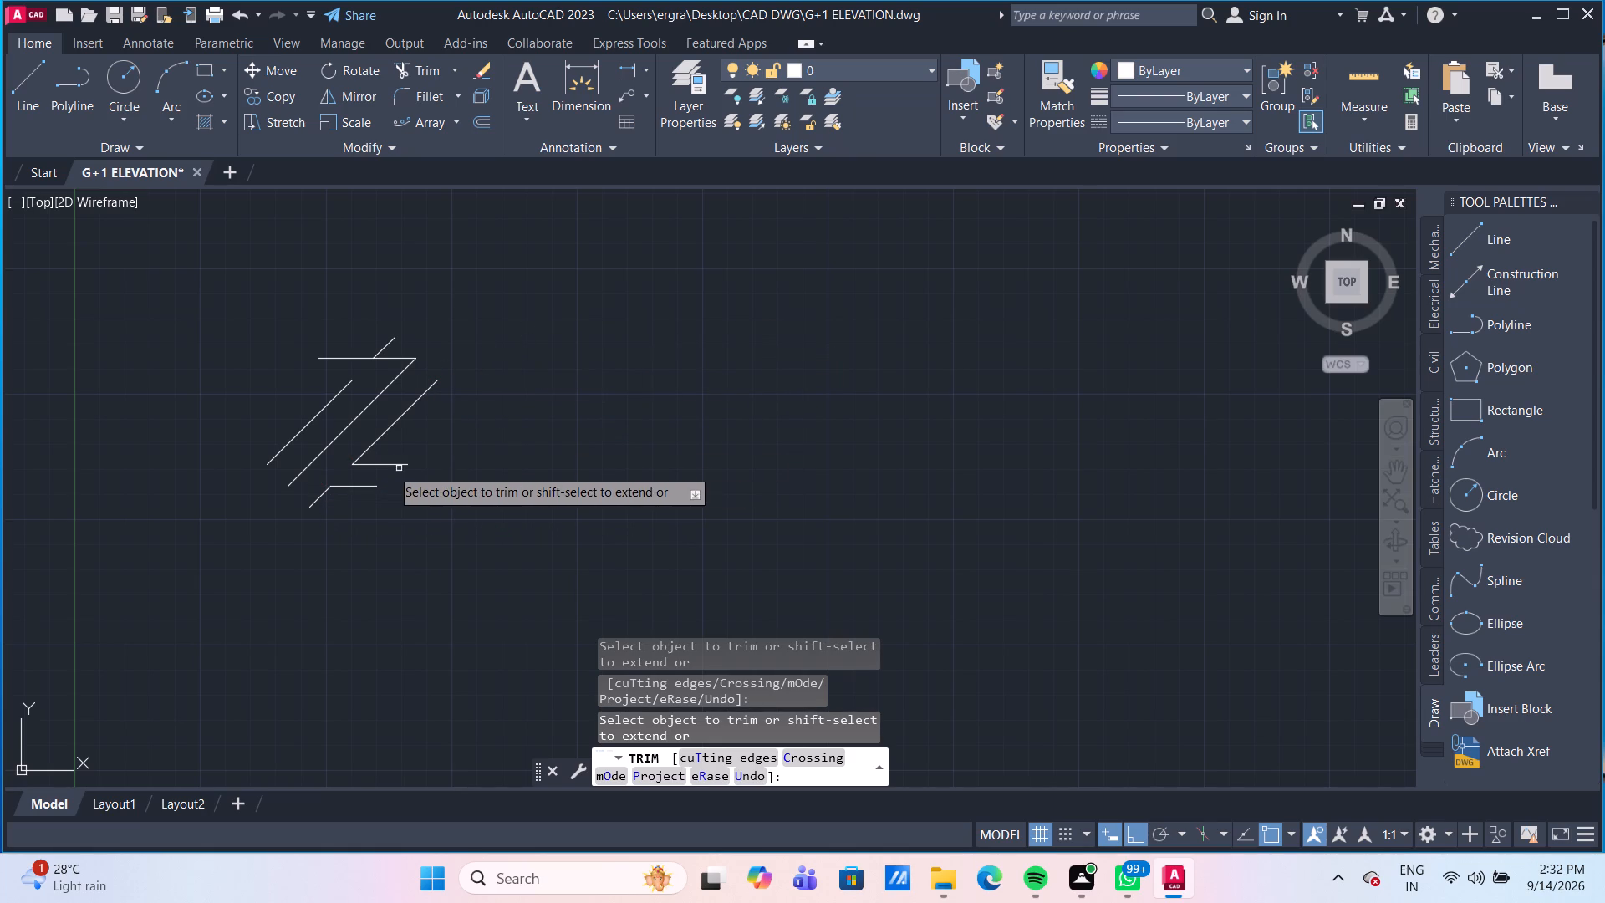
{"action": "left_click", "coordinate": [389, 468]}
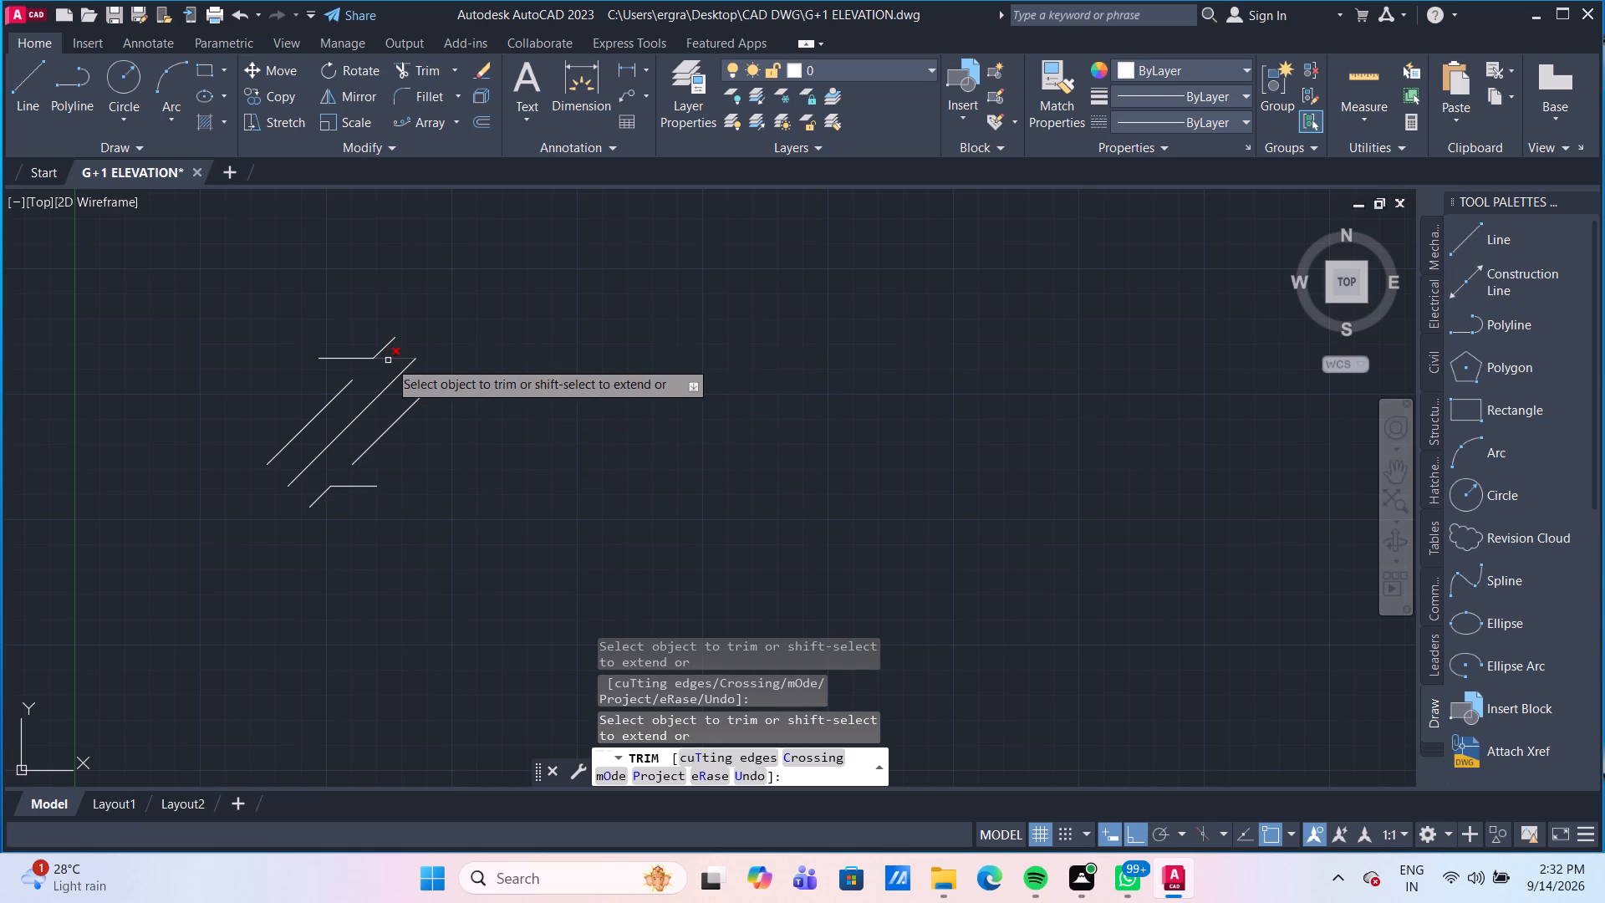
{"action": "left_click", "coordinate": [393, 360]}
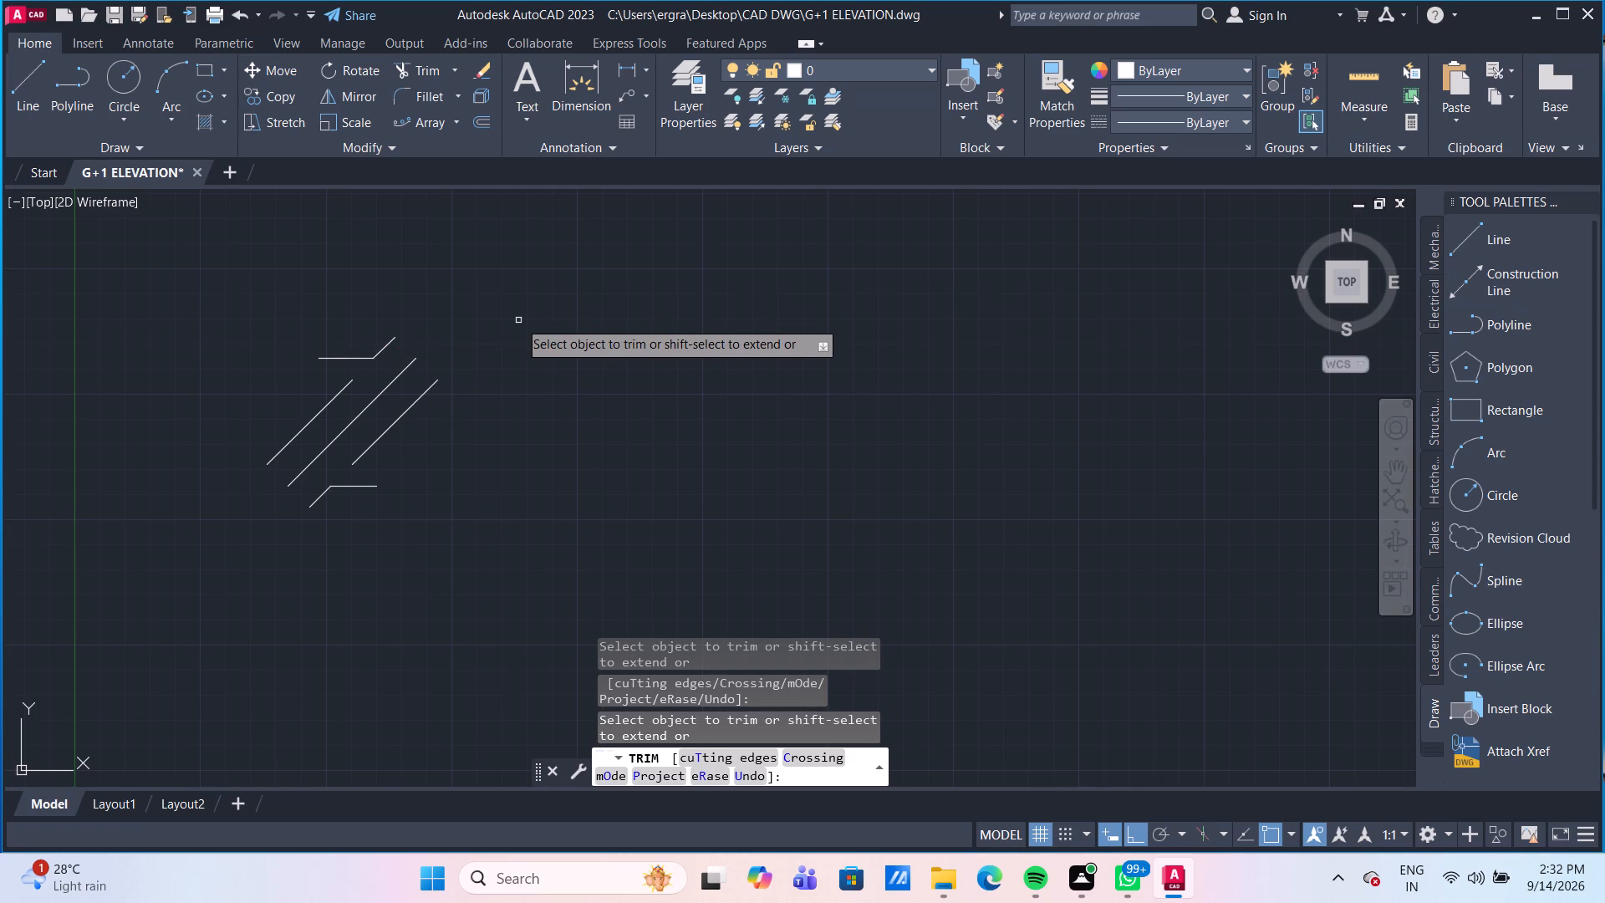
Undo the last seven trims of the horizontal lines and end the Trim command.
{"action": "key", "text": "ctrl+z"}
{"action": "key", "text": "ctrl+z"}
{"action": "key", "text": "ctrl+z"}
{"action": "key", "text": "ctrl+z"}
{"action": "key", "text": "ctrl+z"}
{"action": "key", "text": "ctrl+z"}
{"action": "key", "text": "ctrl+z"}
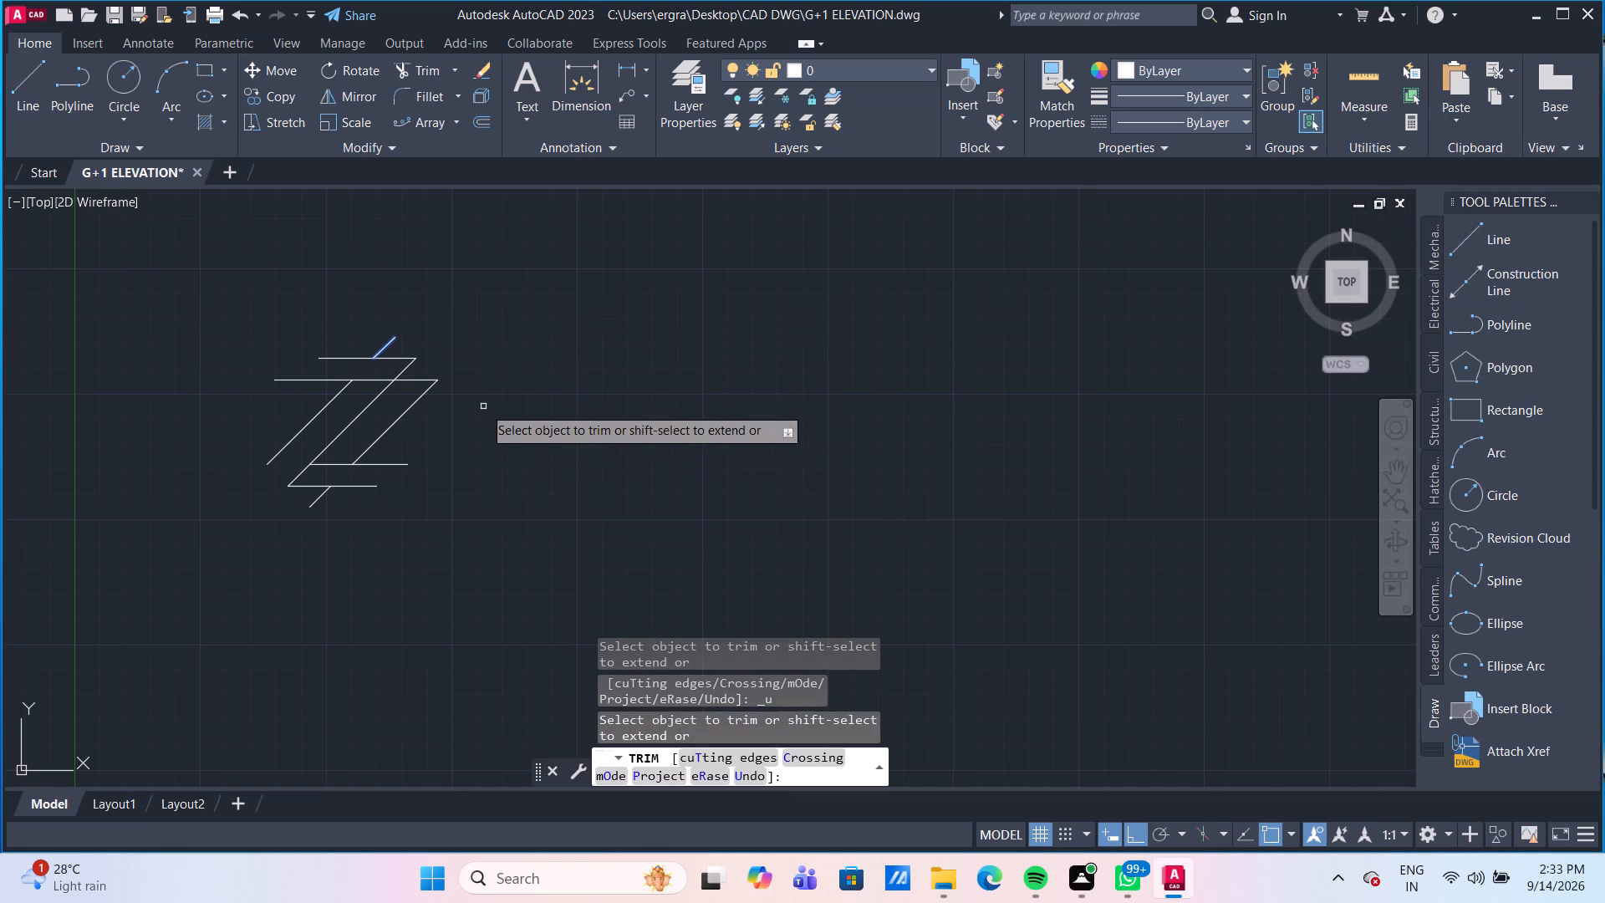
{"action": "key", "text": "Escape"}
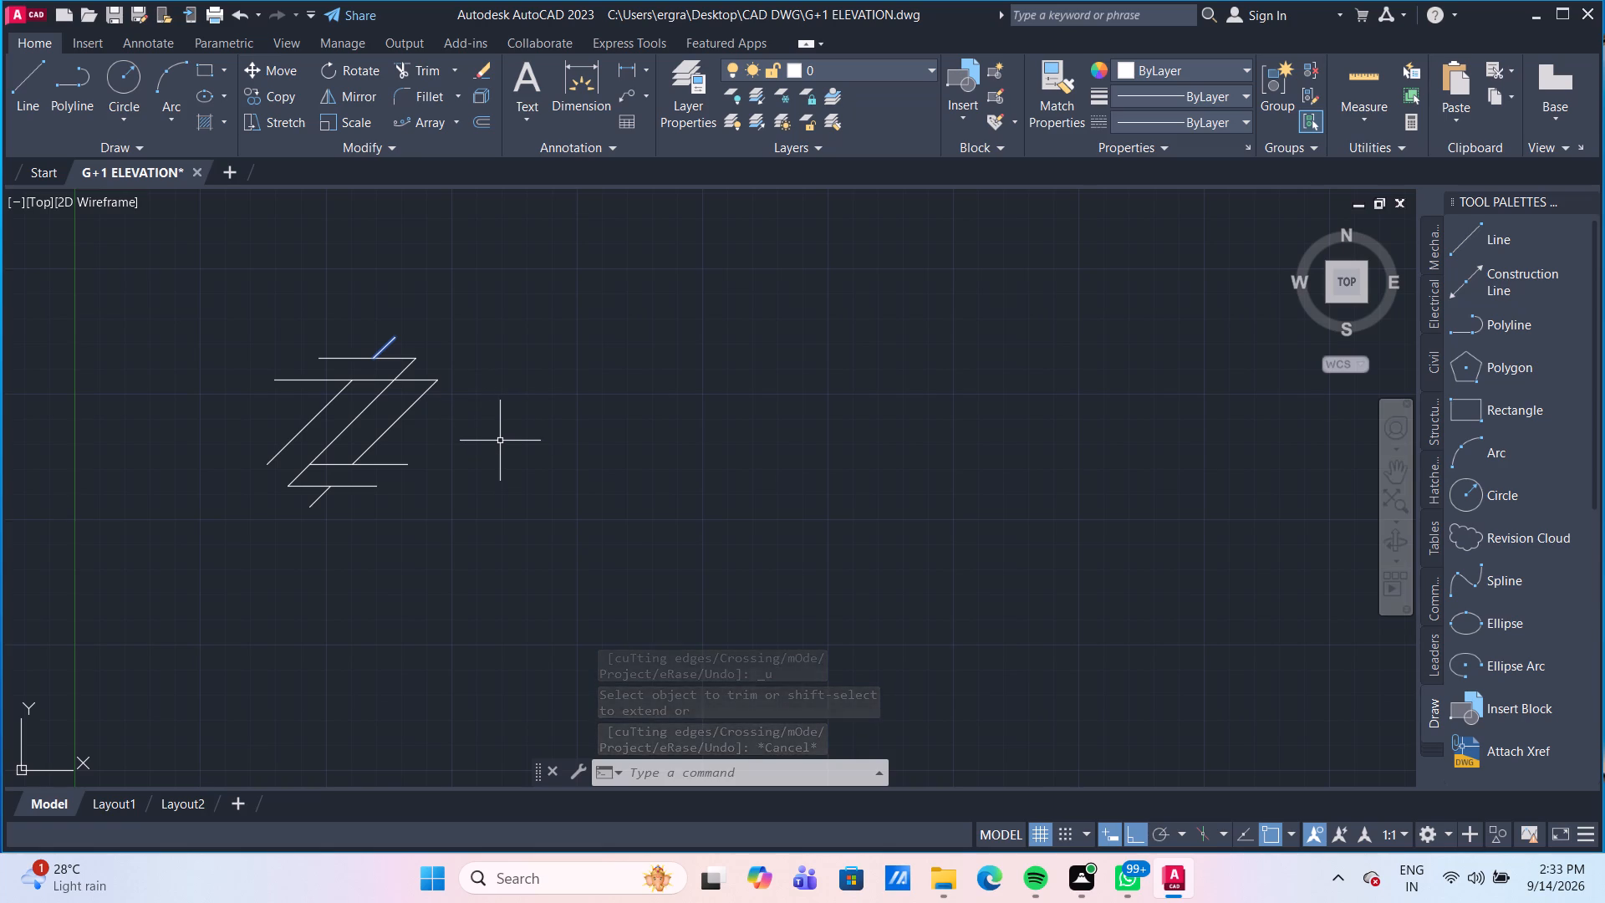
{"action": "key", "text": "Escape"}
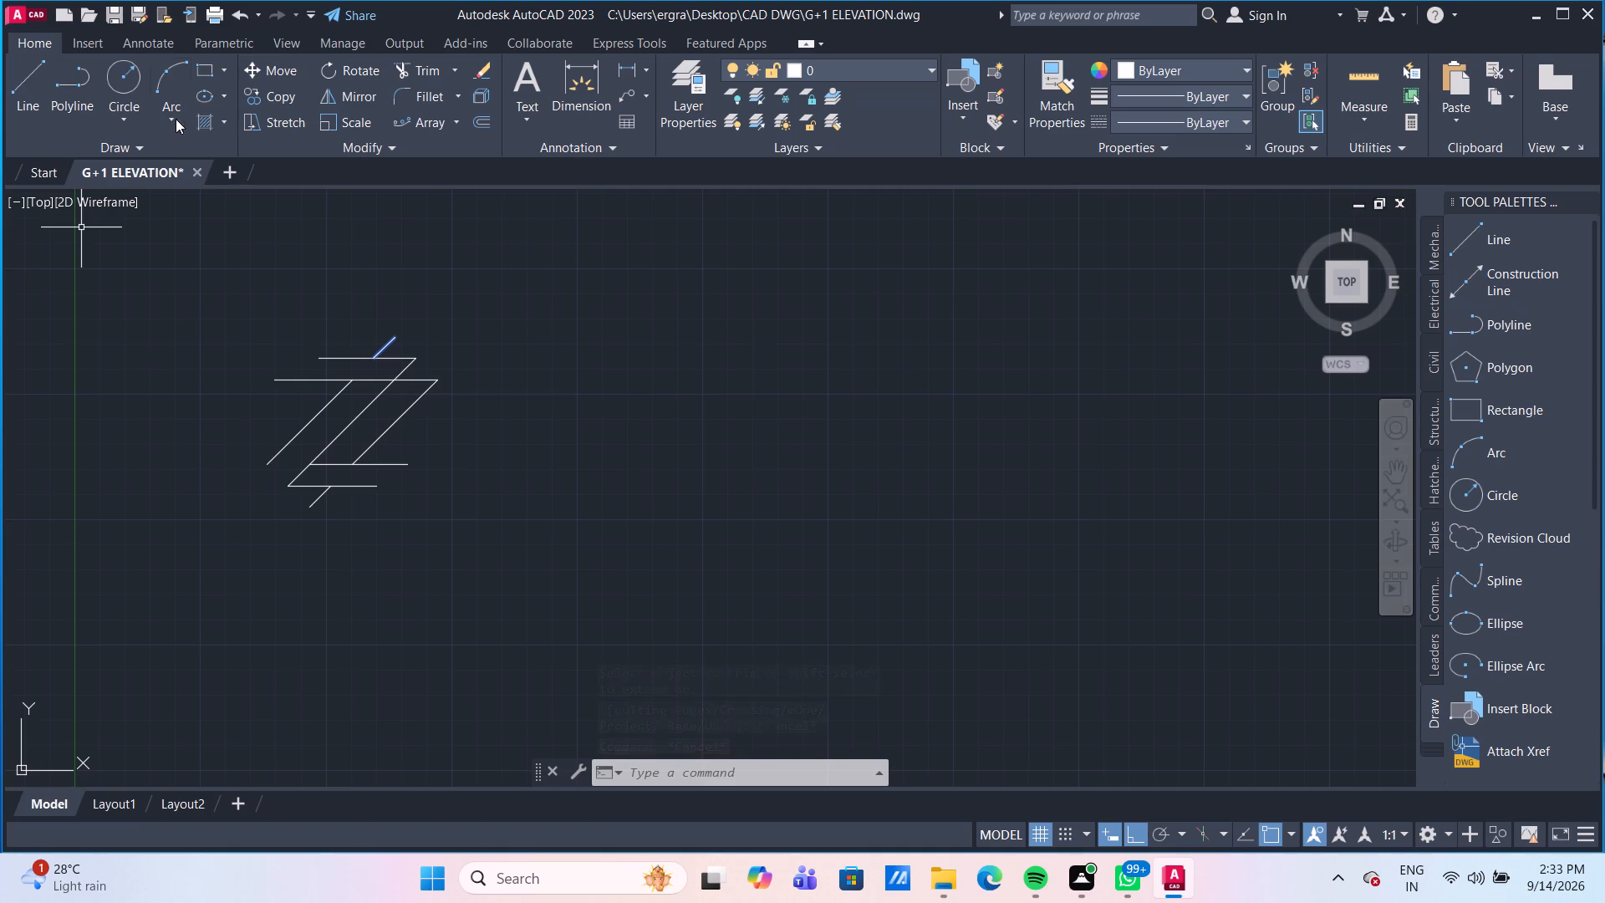
Draw a 1' by 1' square in the empty space beside the diagonal-line detail.
{"action": "left_click", "coordinate": [203, 72]}
{"action": "left_click", "coordinate": [594, 404]}
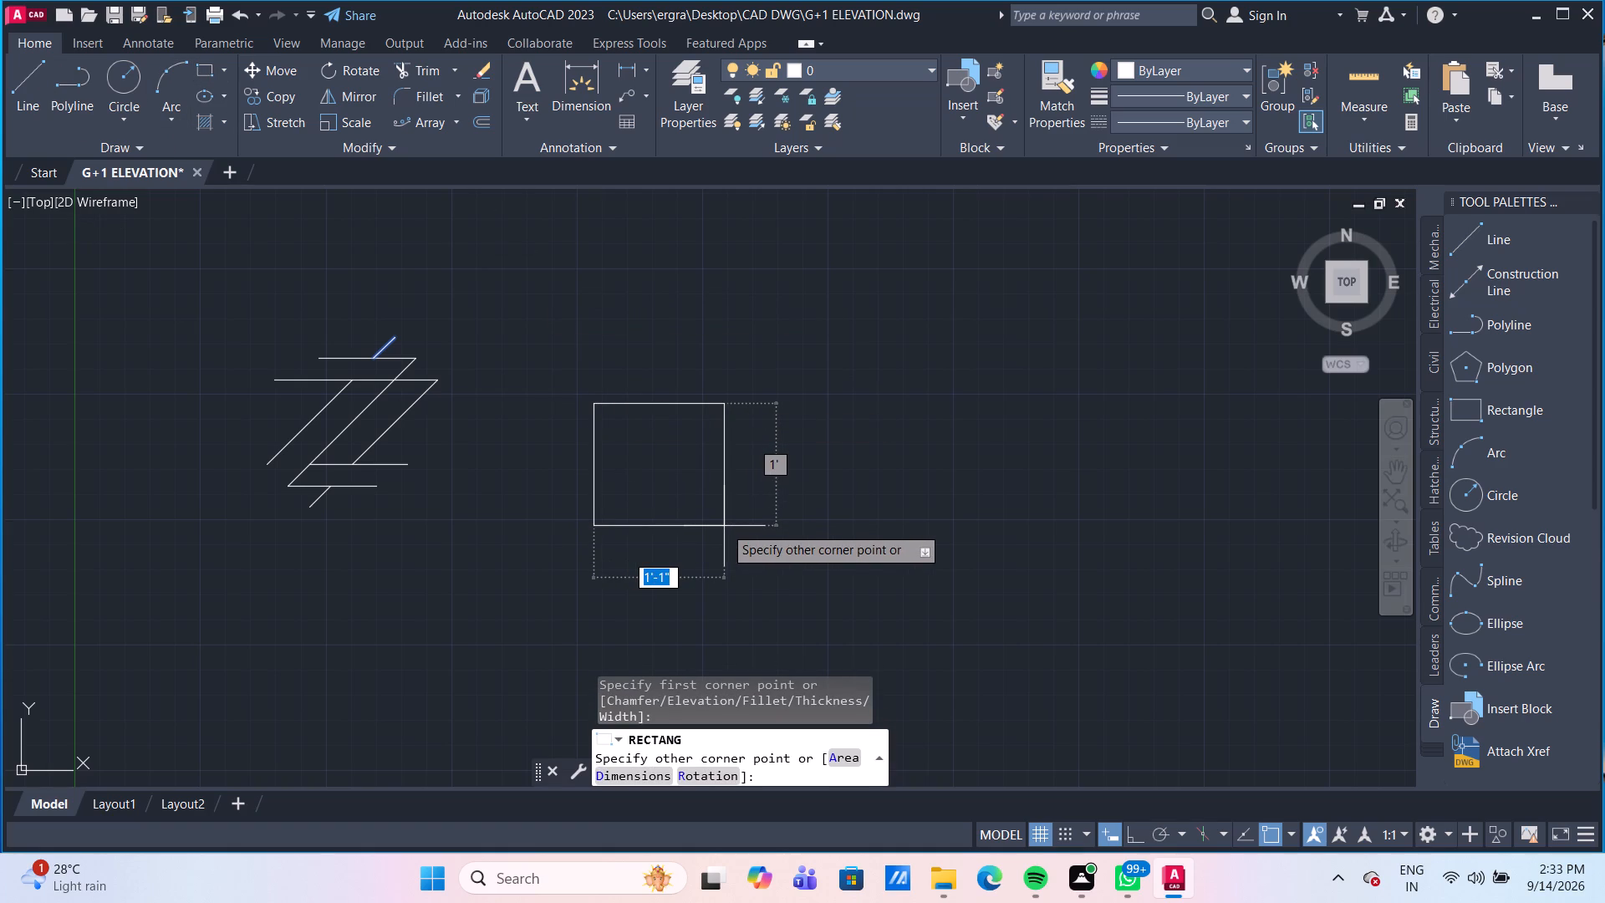
{"action": "key", "text": "1"}
{"action": "key", "text": "apostrophe"}
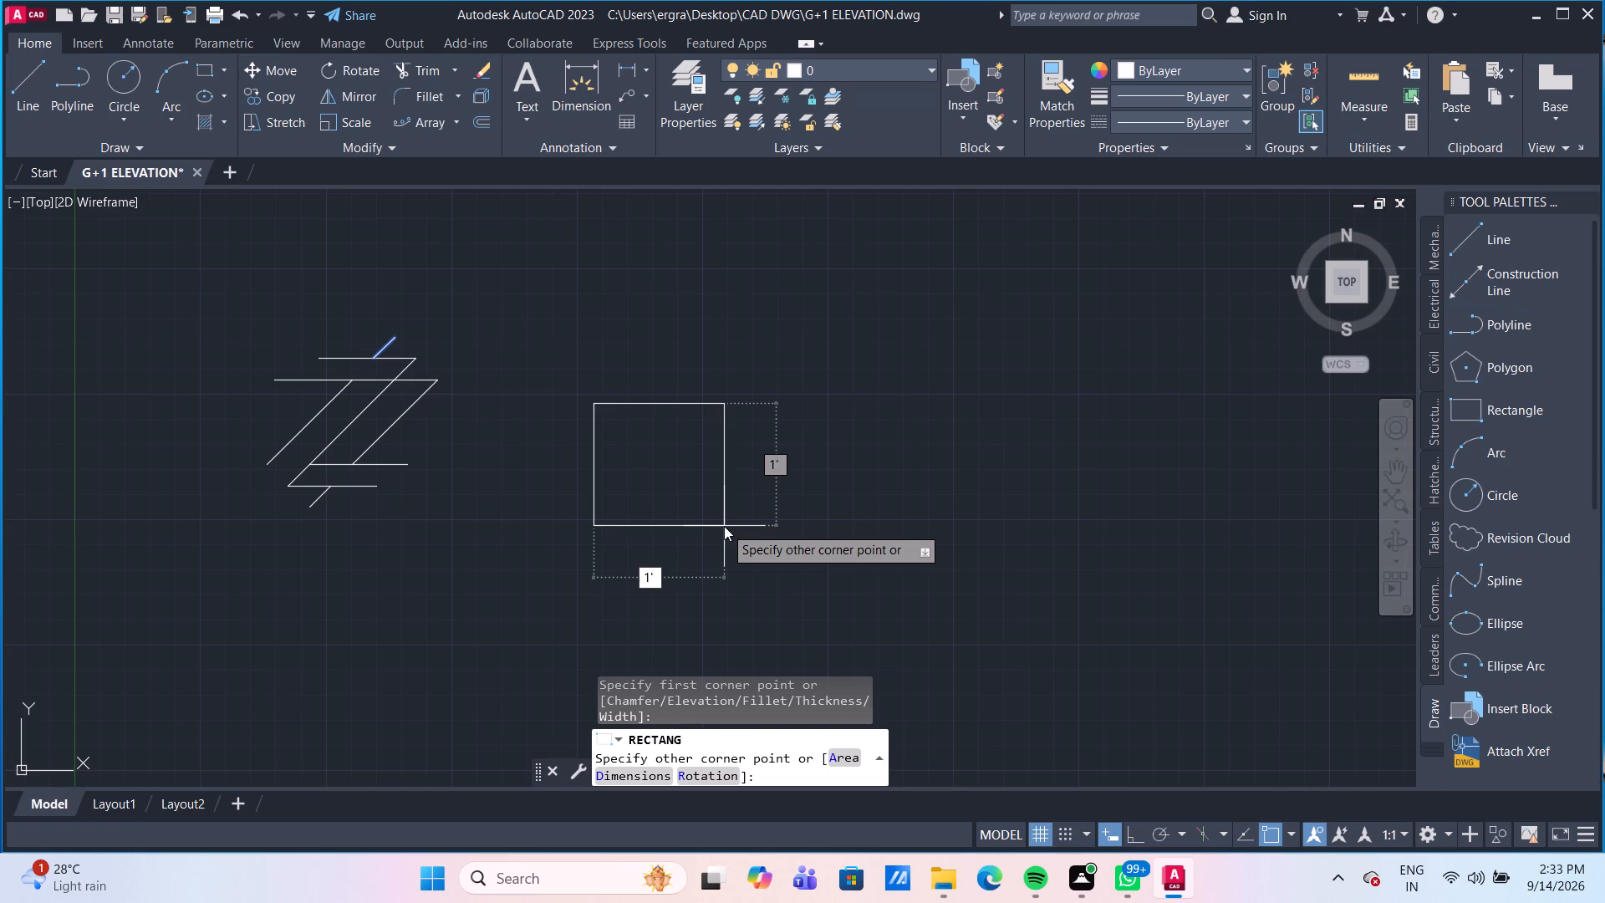
{"action": "key", "text": "Tab"}
{"action": "type", "text": "1'"}
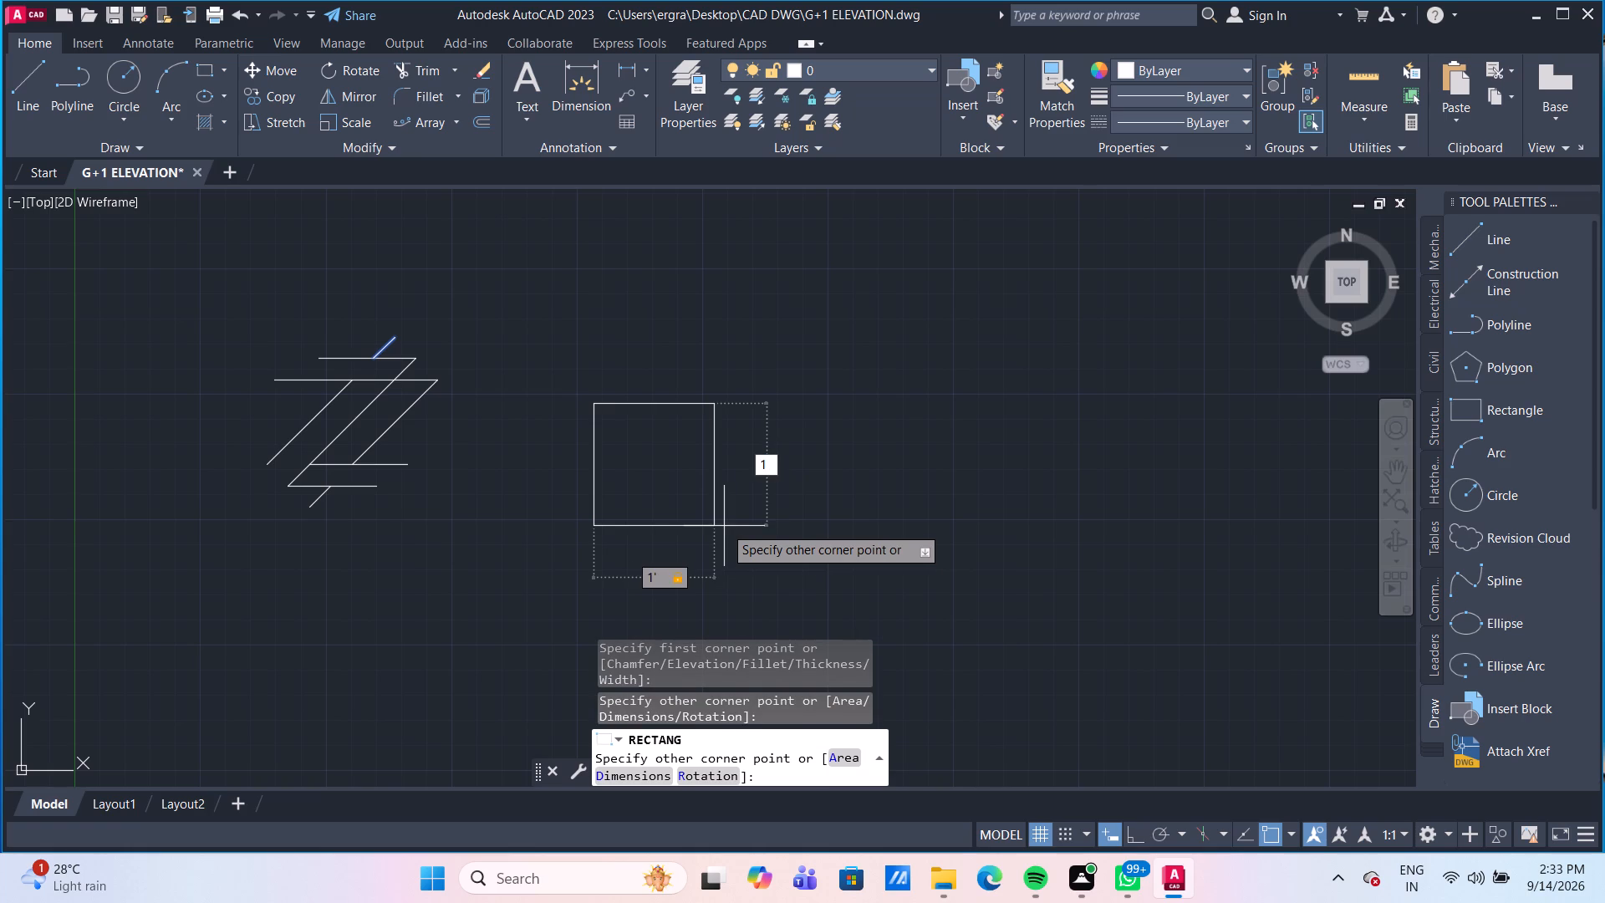
{"action": "key", "text": "Return"}
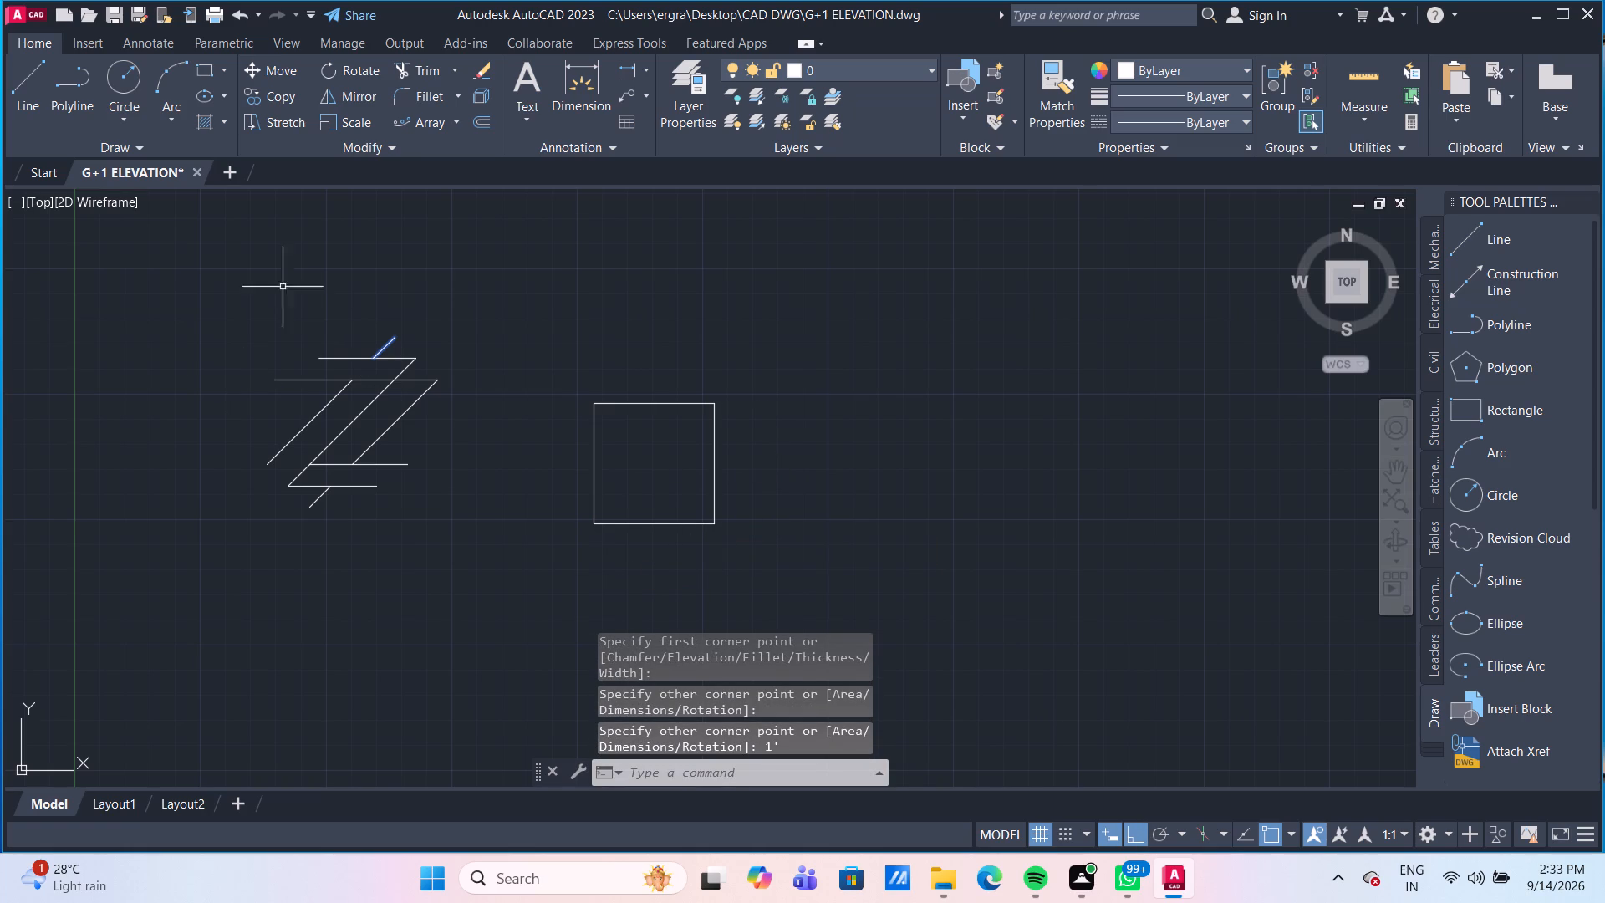
Draw a diagonal line across the 1' square from its upper-right corner to its lower-left corner.
{"action": "left_click_drag", "start_coordinate": [32, 84], "coordinate": [38, 93]}
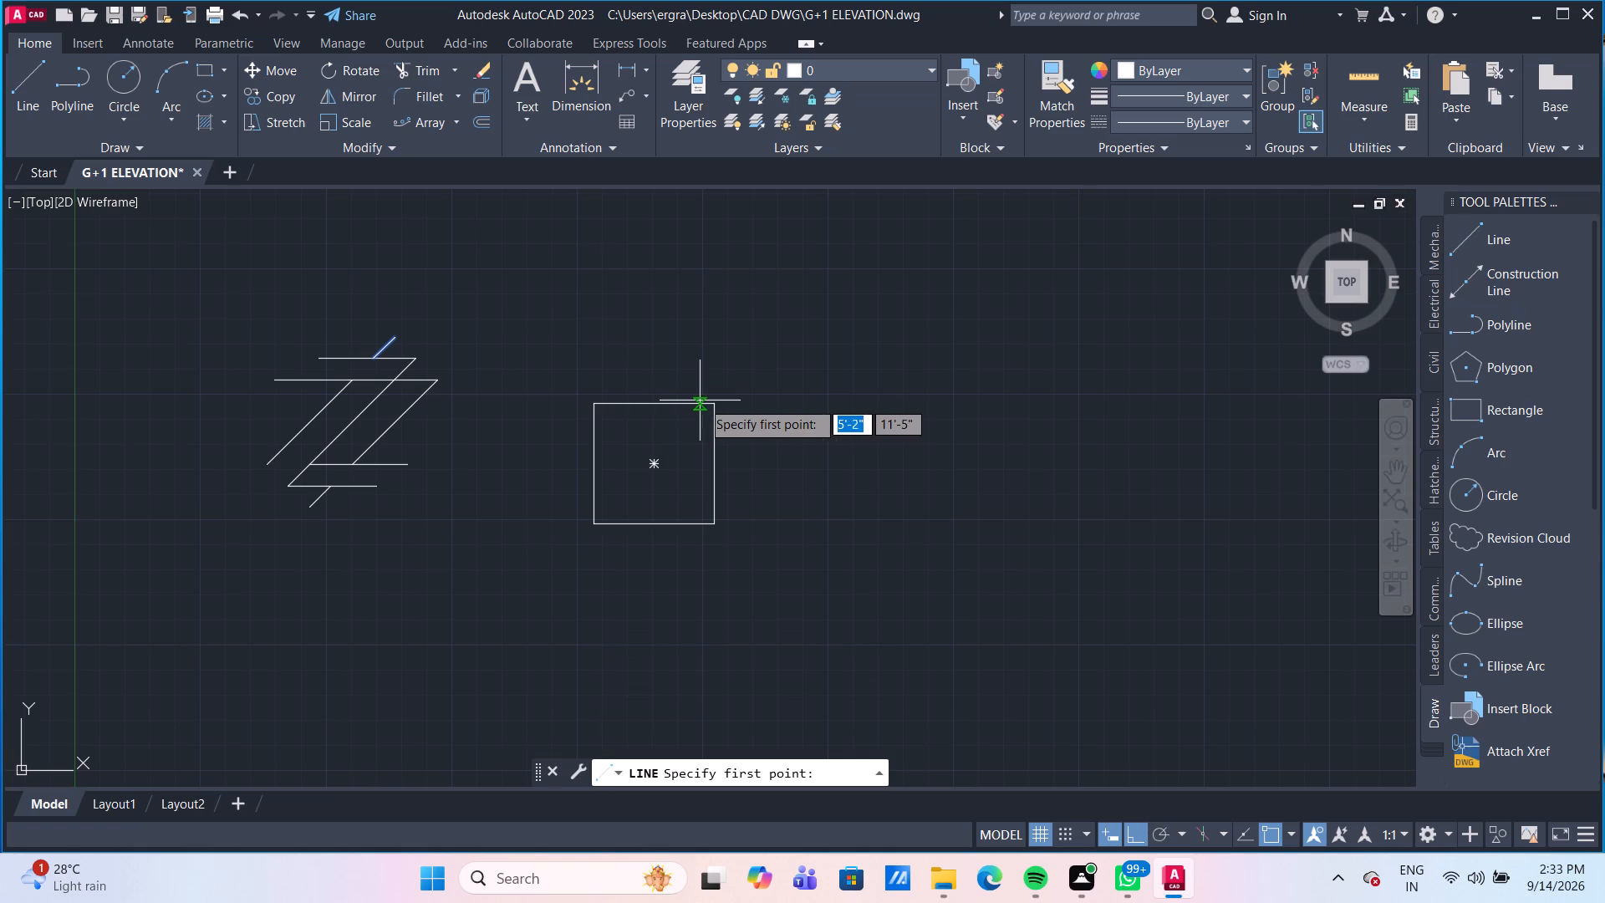
{"action": "left_click", "coordinate": [717, 408]}
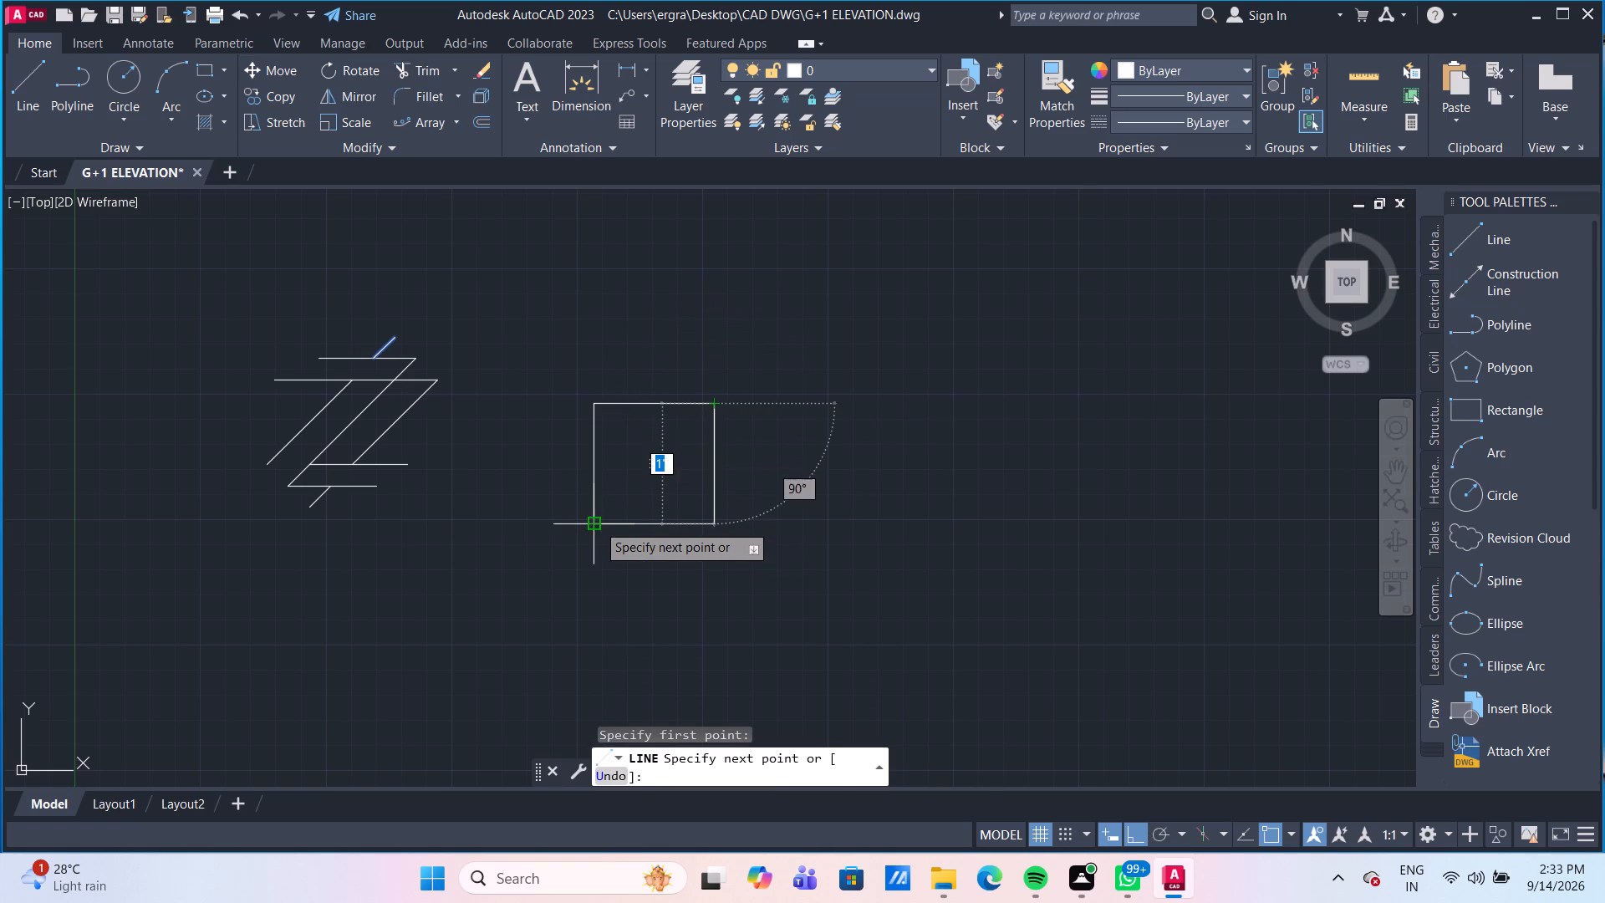
{"action": "left_click", "coordinate": [597, 523]}
{"action": "key", "text": "Escape"}
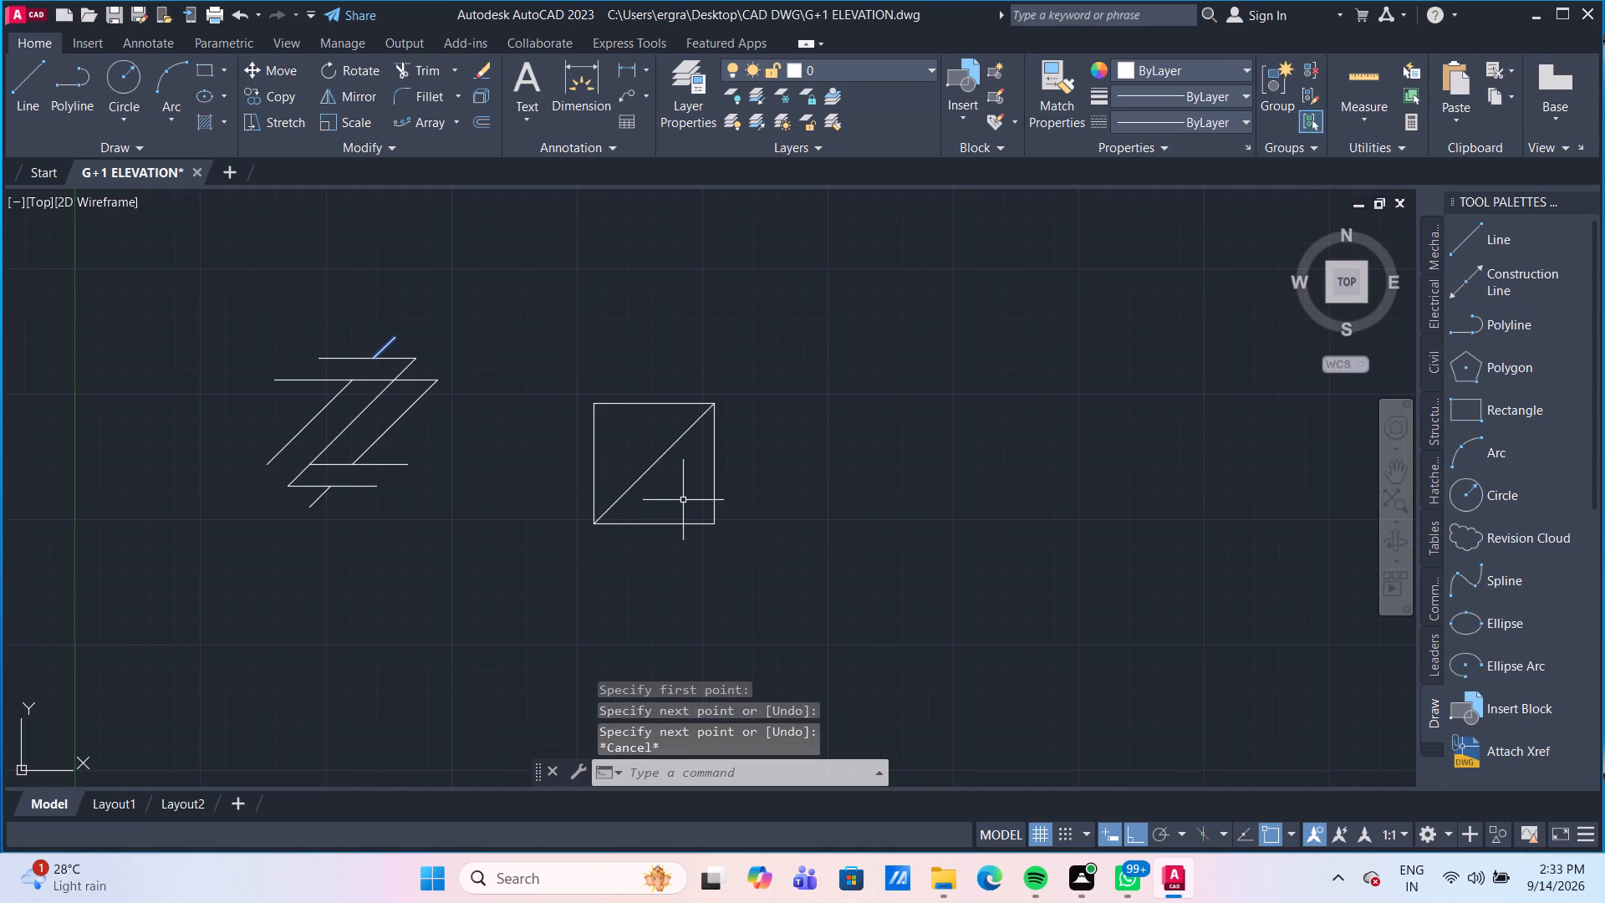
Offset the square's diagonal by 3" to both sides.
{"action": "type", "text": "OF"}
{"action": "key", "text": "Return"}
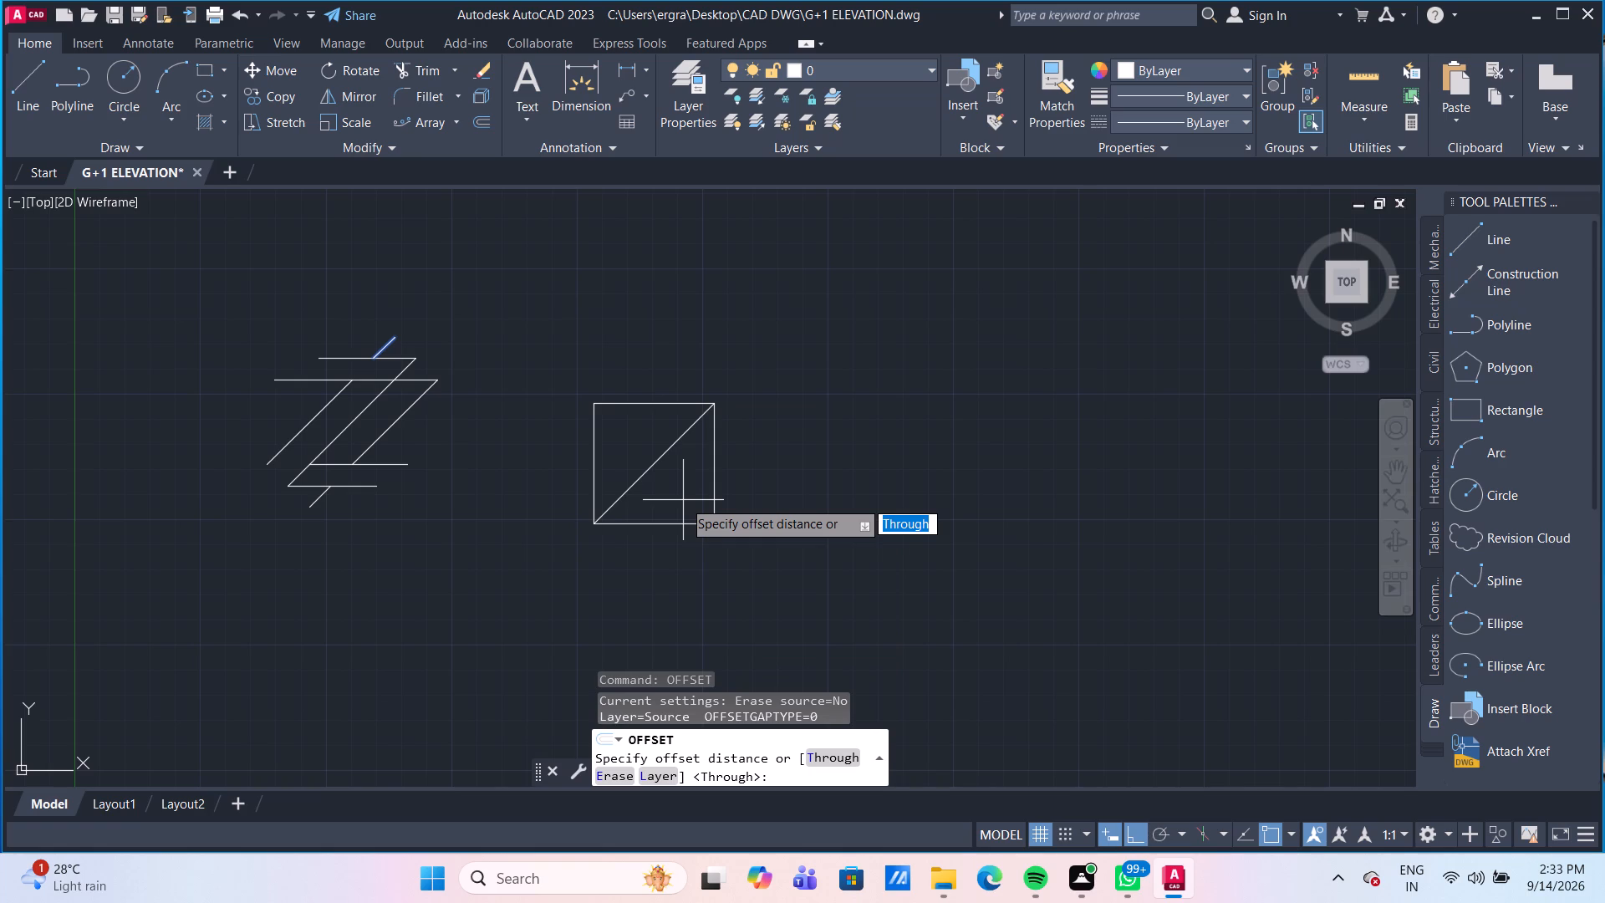
{"action": "type", "text": "3\""}
{"action": "key", "text": "Return"}
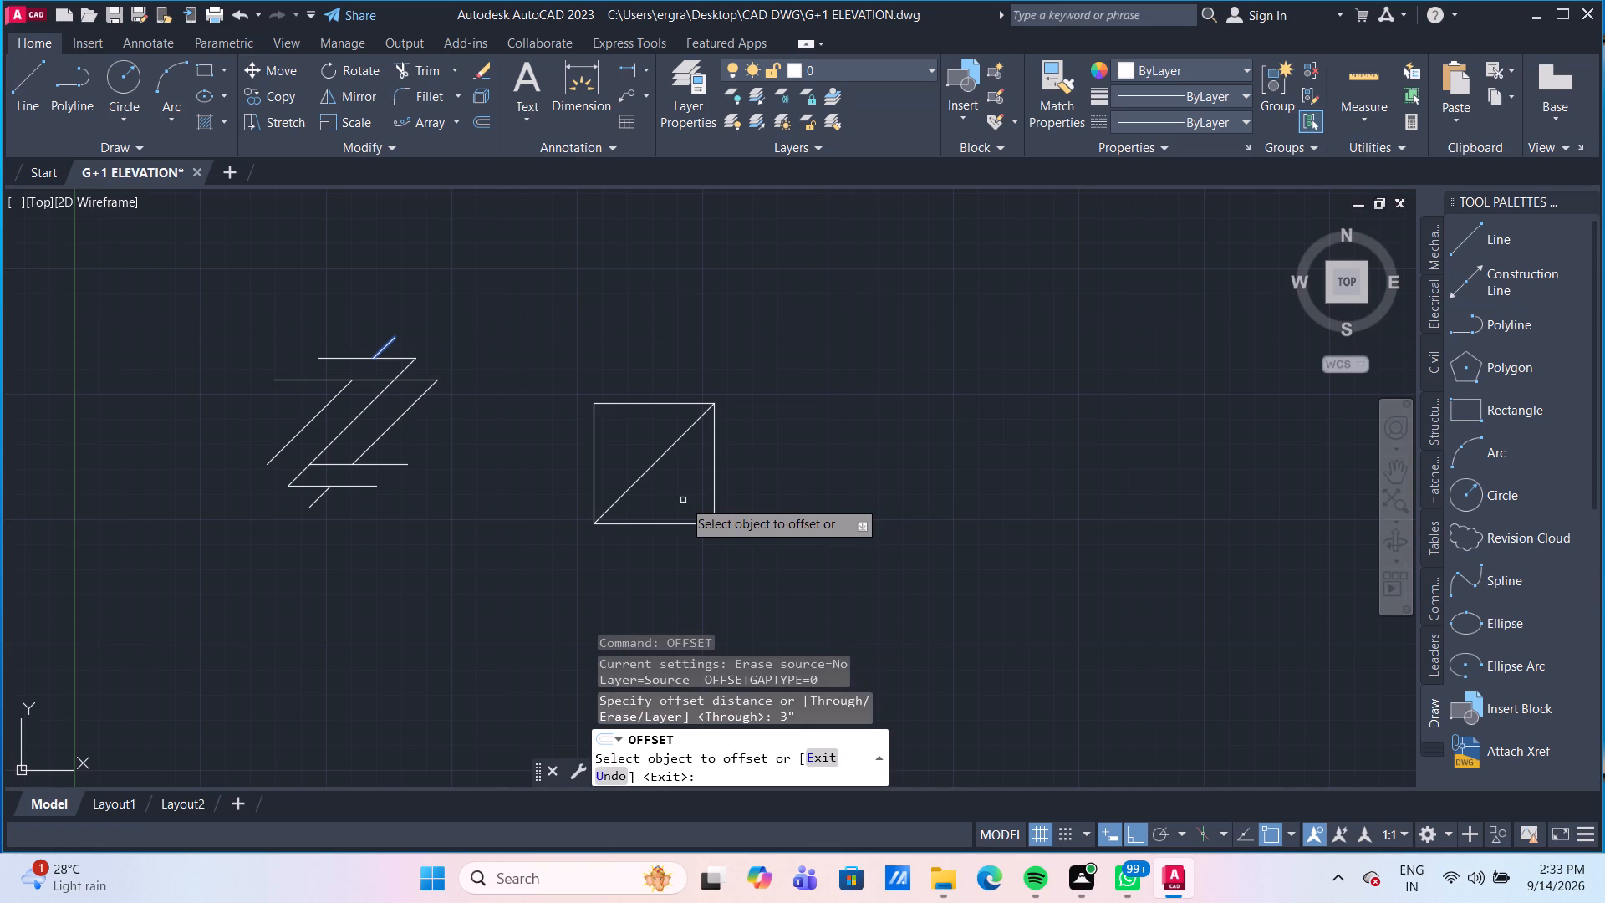
{"action": "left_click", "coordinate": [661, 454]}
{"action": "left_click", "coordinate": [682, 474]}
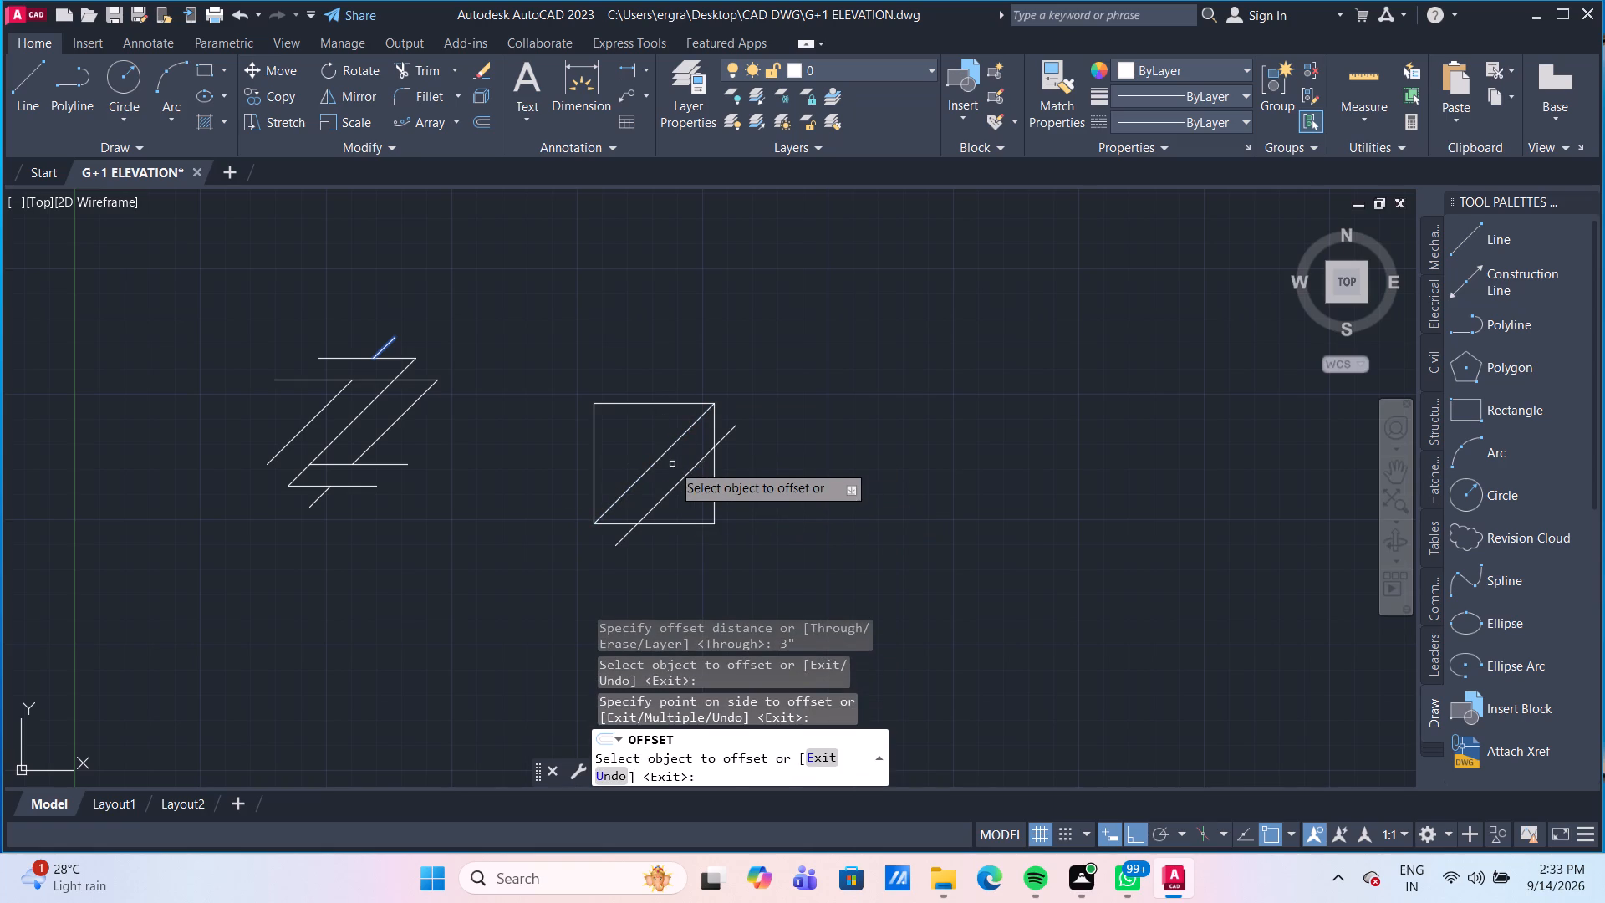
{"action": "left_click", "coordinate": [660, 458]}
{"action": "left_click", "coordinate": [648, 441]}
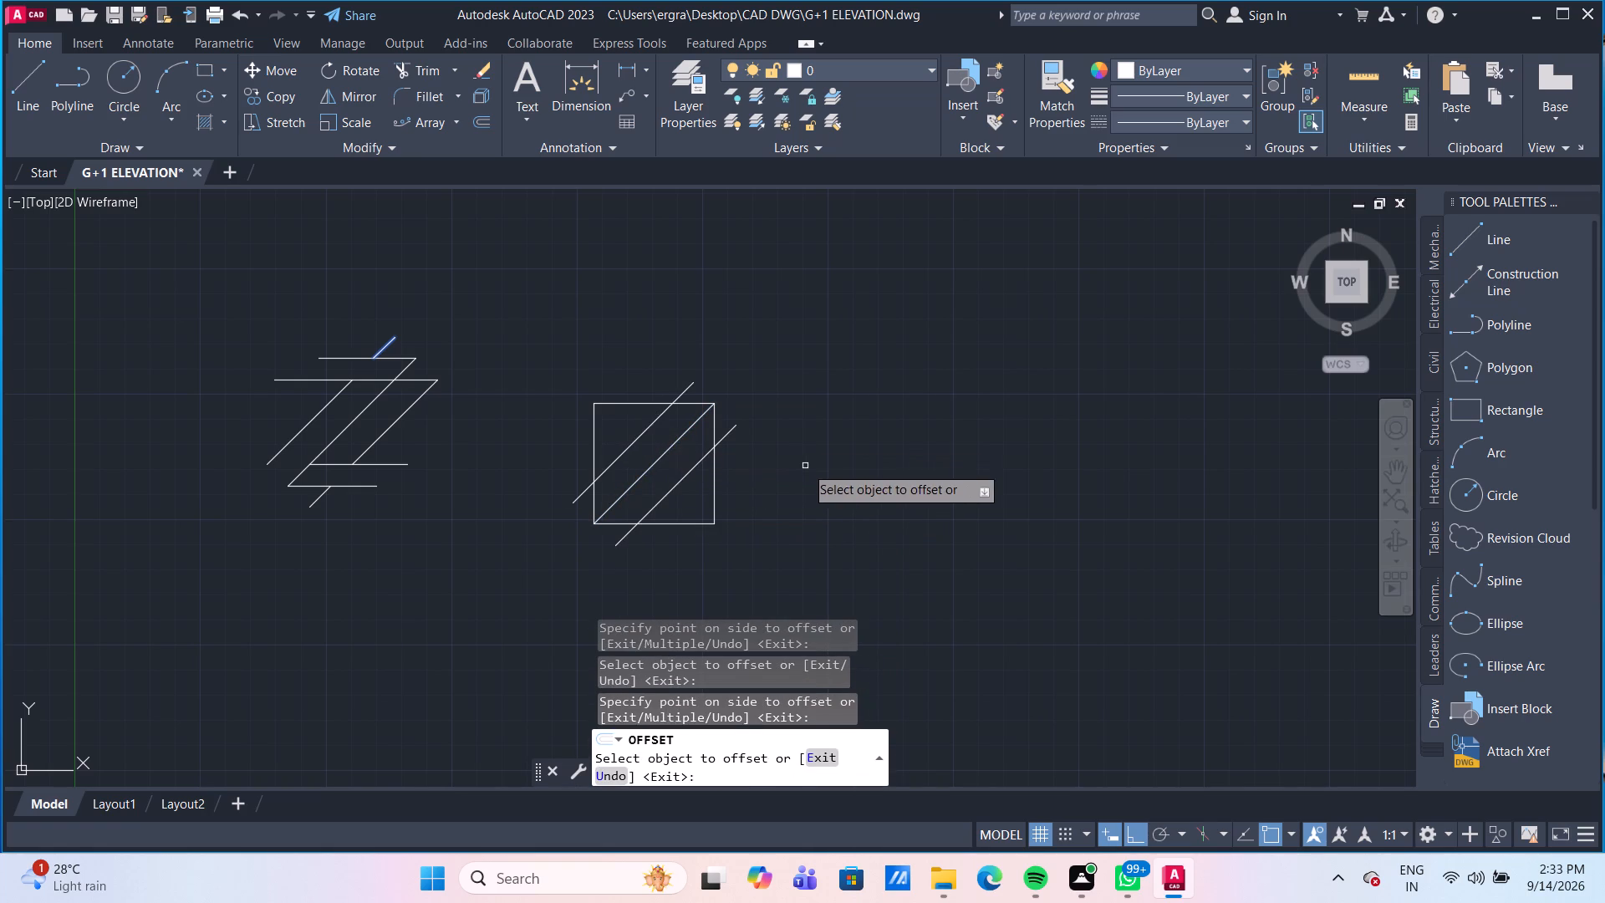
{"action": "key", "text": "Escape"}
Trim the four ends of the two offset diagonals that project beyond the square.
{"action": "type", "text": "TR"}
{"action": "key", "text": "Return"}
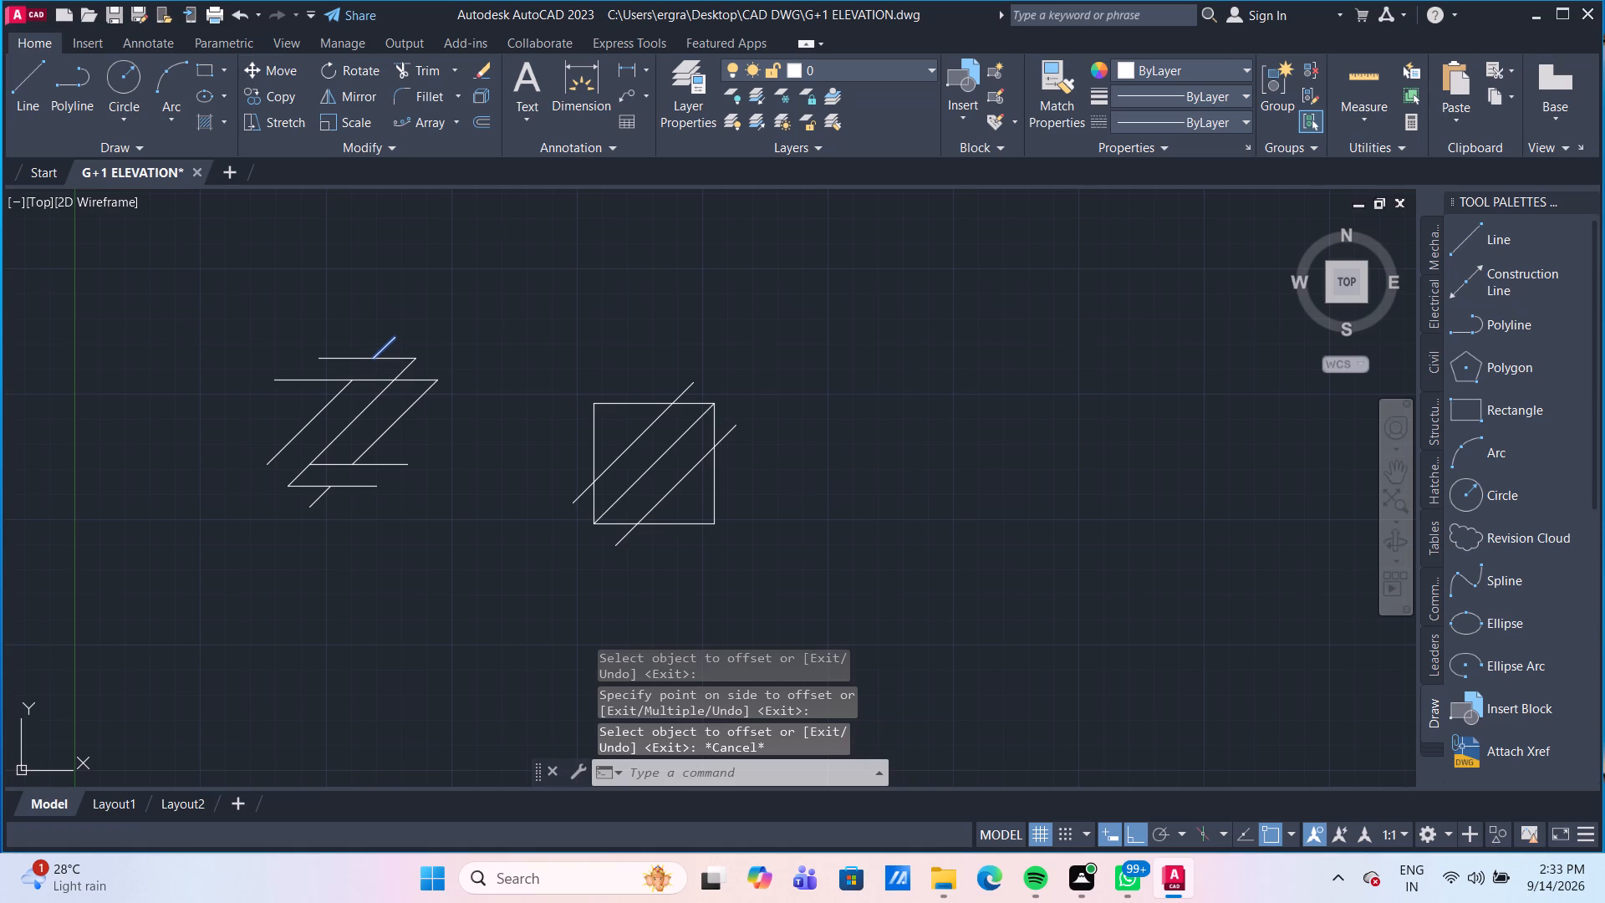
{"action": "left_click", "coordinate": [735, 431]}
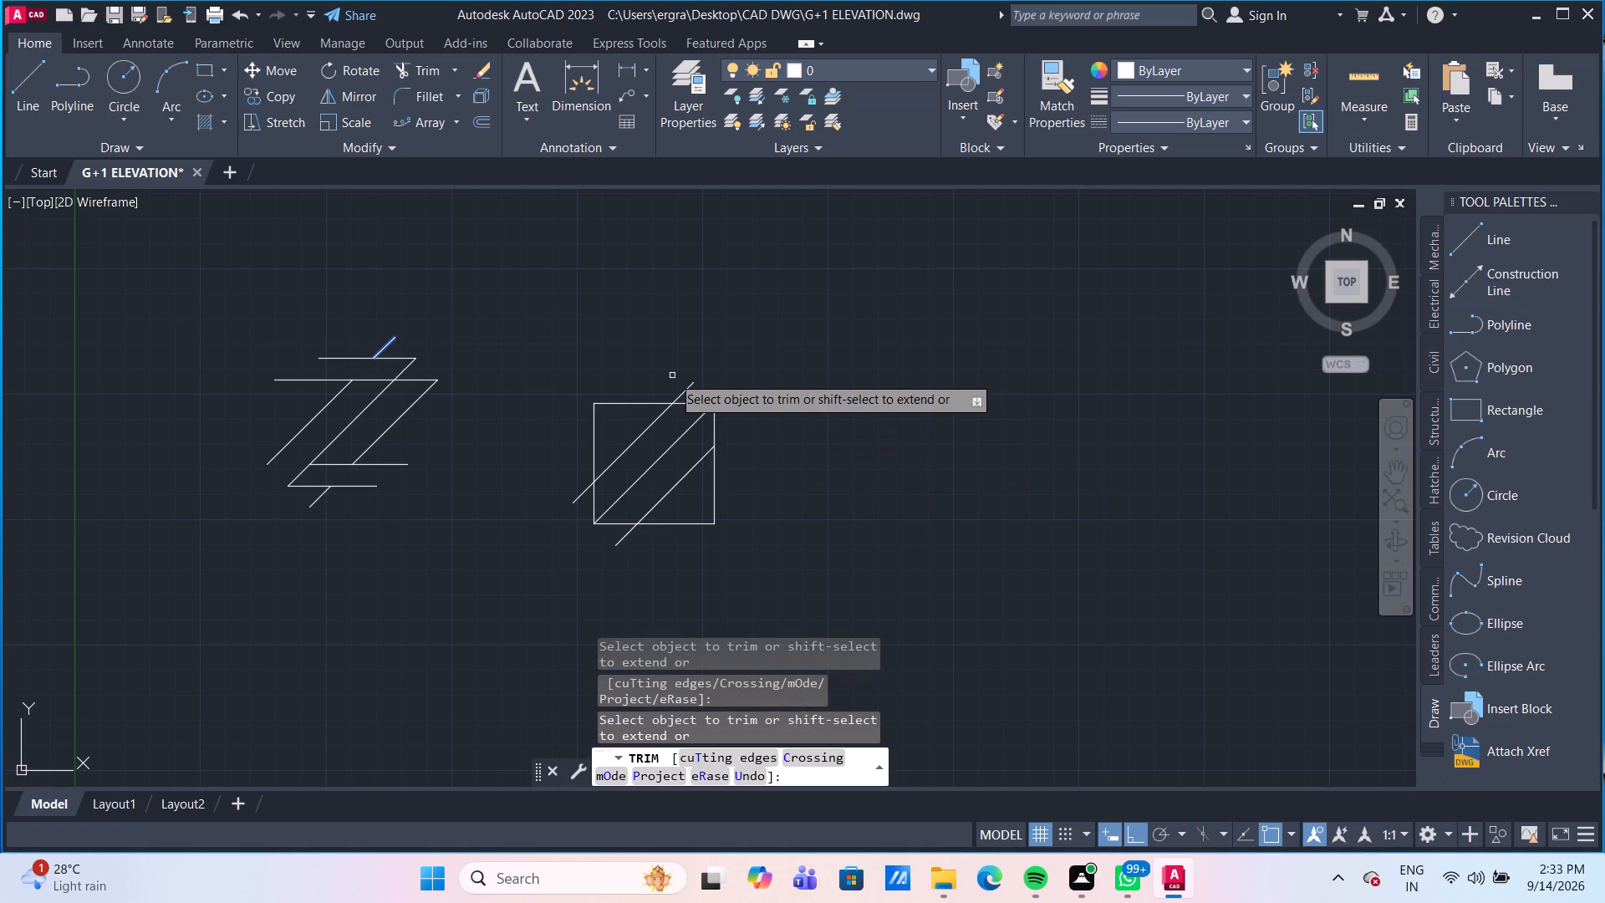
{"action": "left_click", "coordinate": [688, 388]}
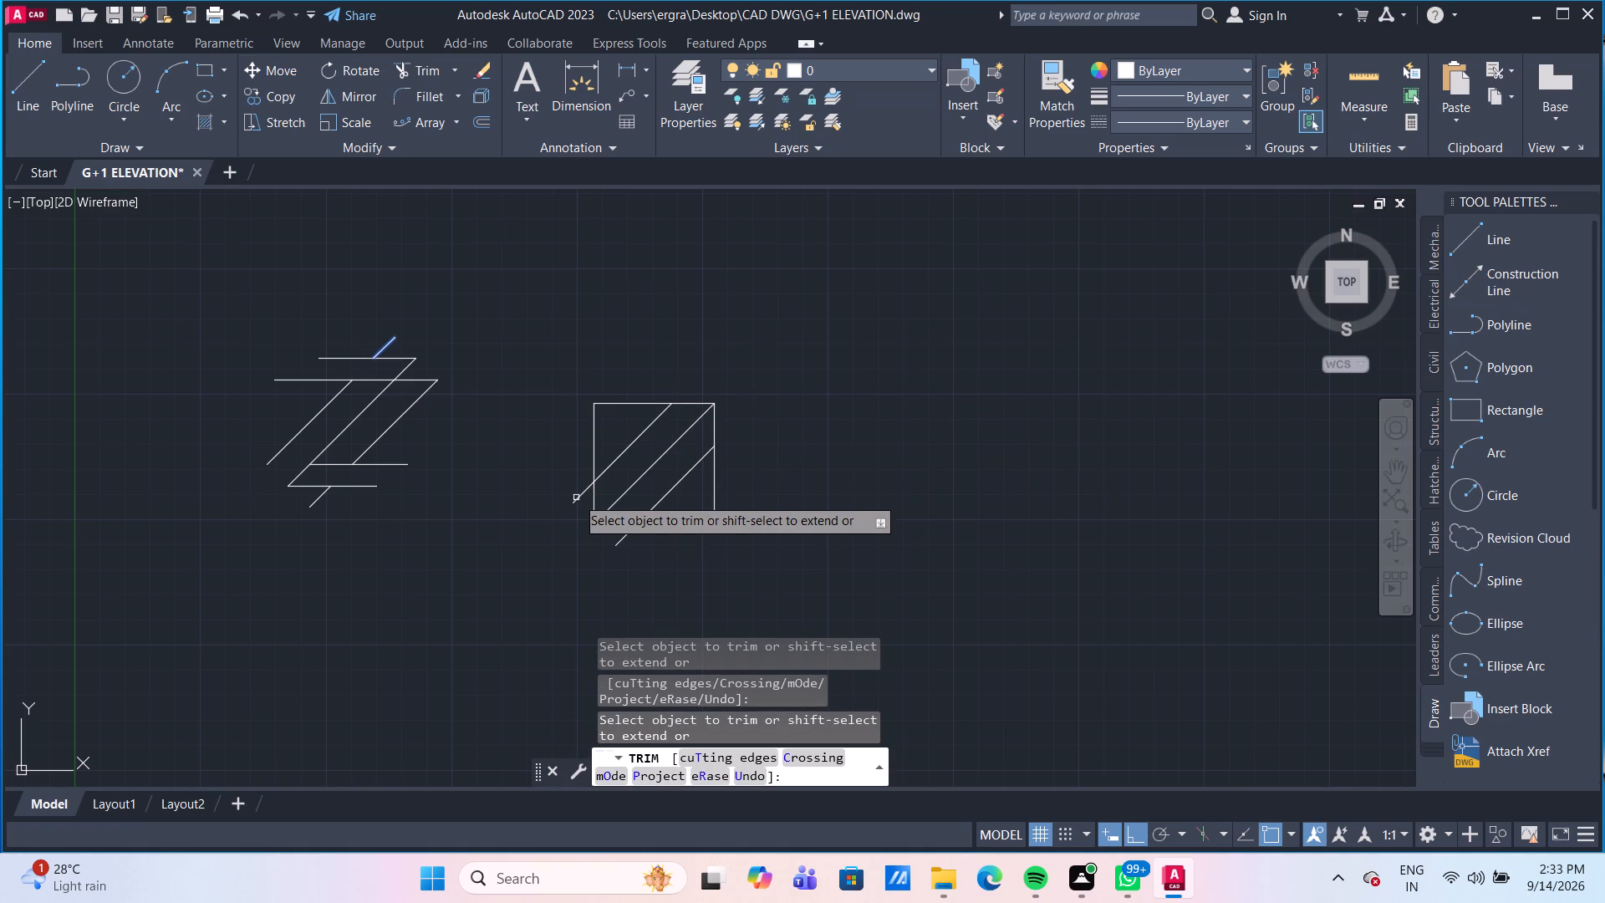
{"action": "left_click", "coordinate": [576, 496]}
{"action": "left_click", "coordinate": [624, 542]}
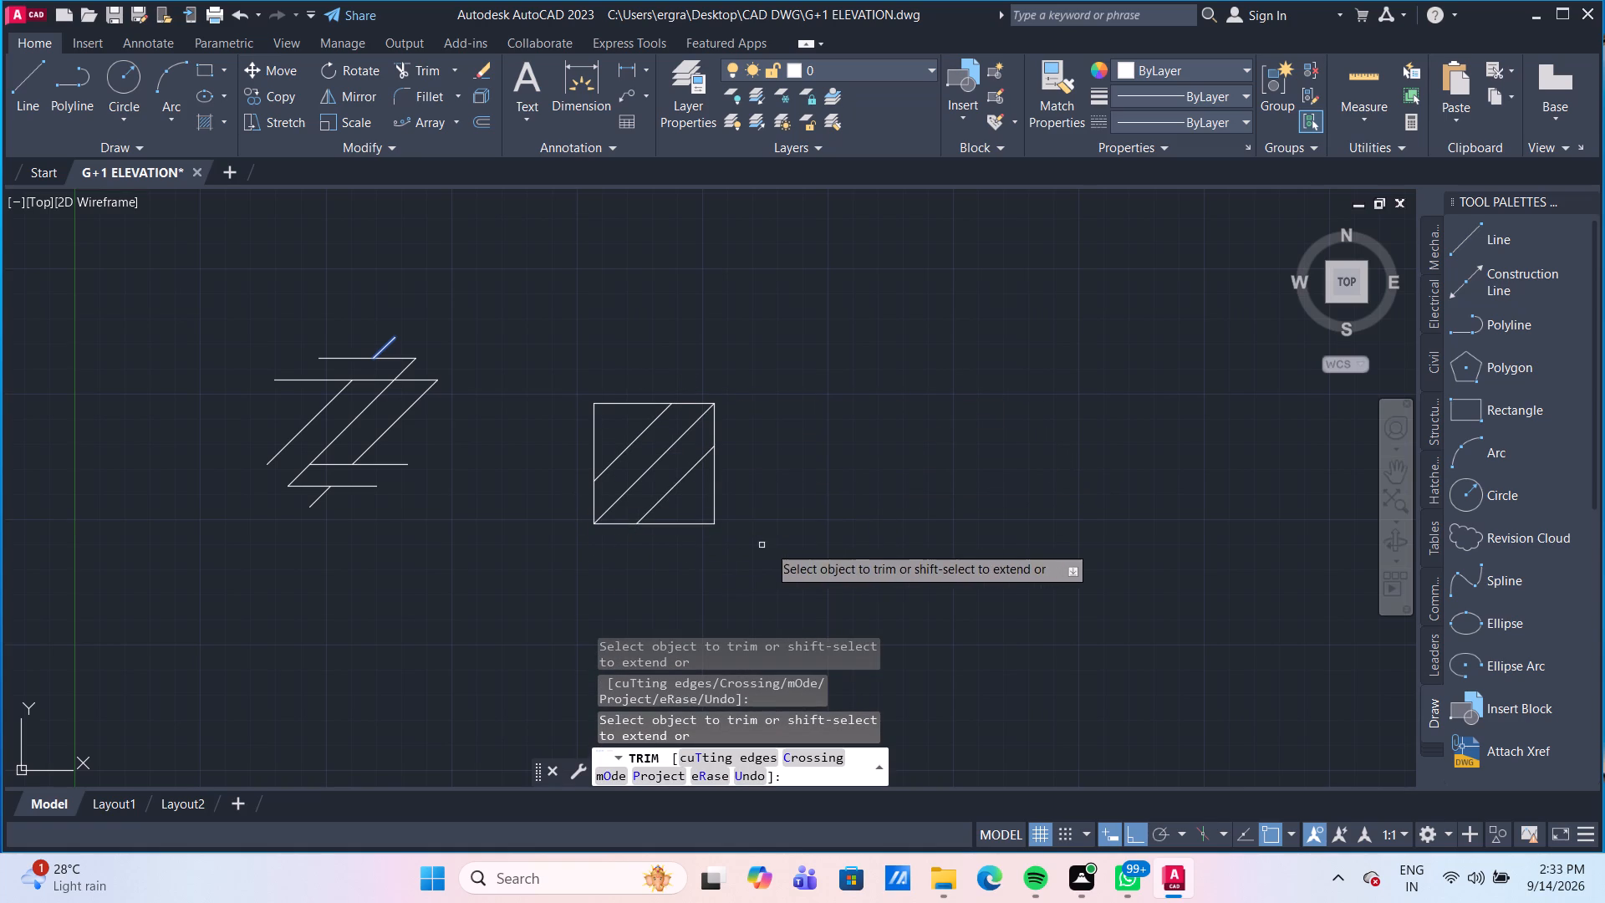
{"action": "key", "text": "Escape"}
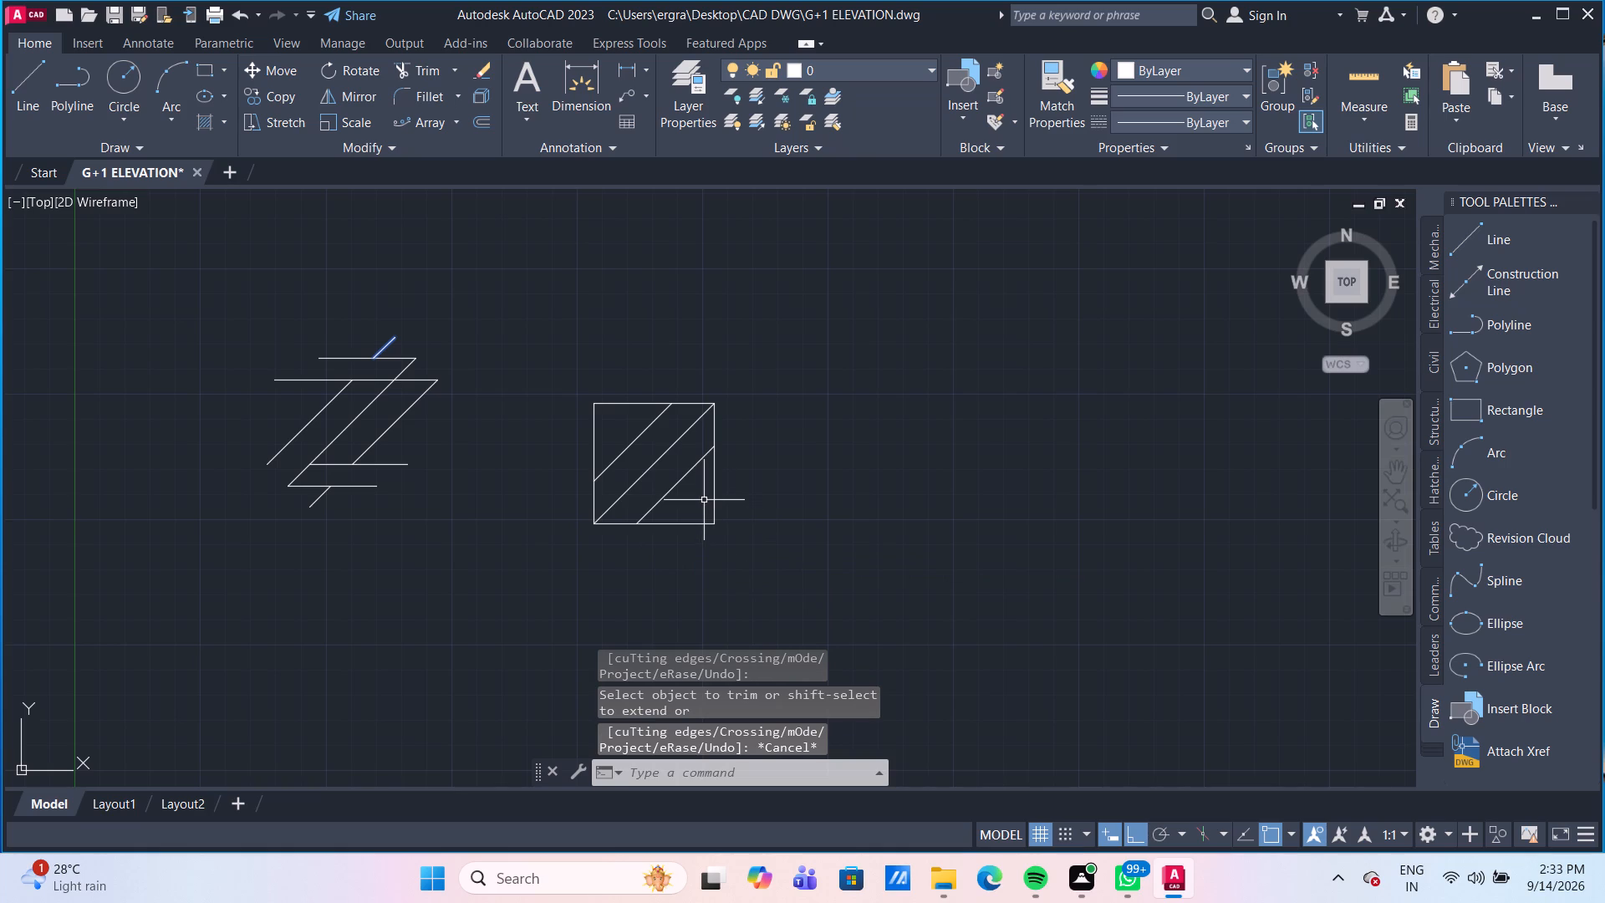
Erase the square around the three diagonal lines.
{"action": "left_click", "coordinate": [717, 529]}
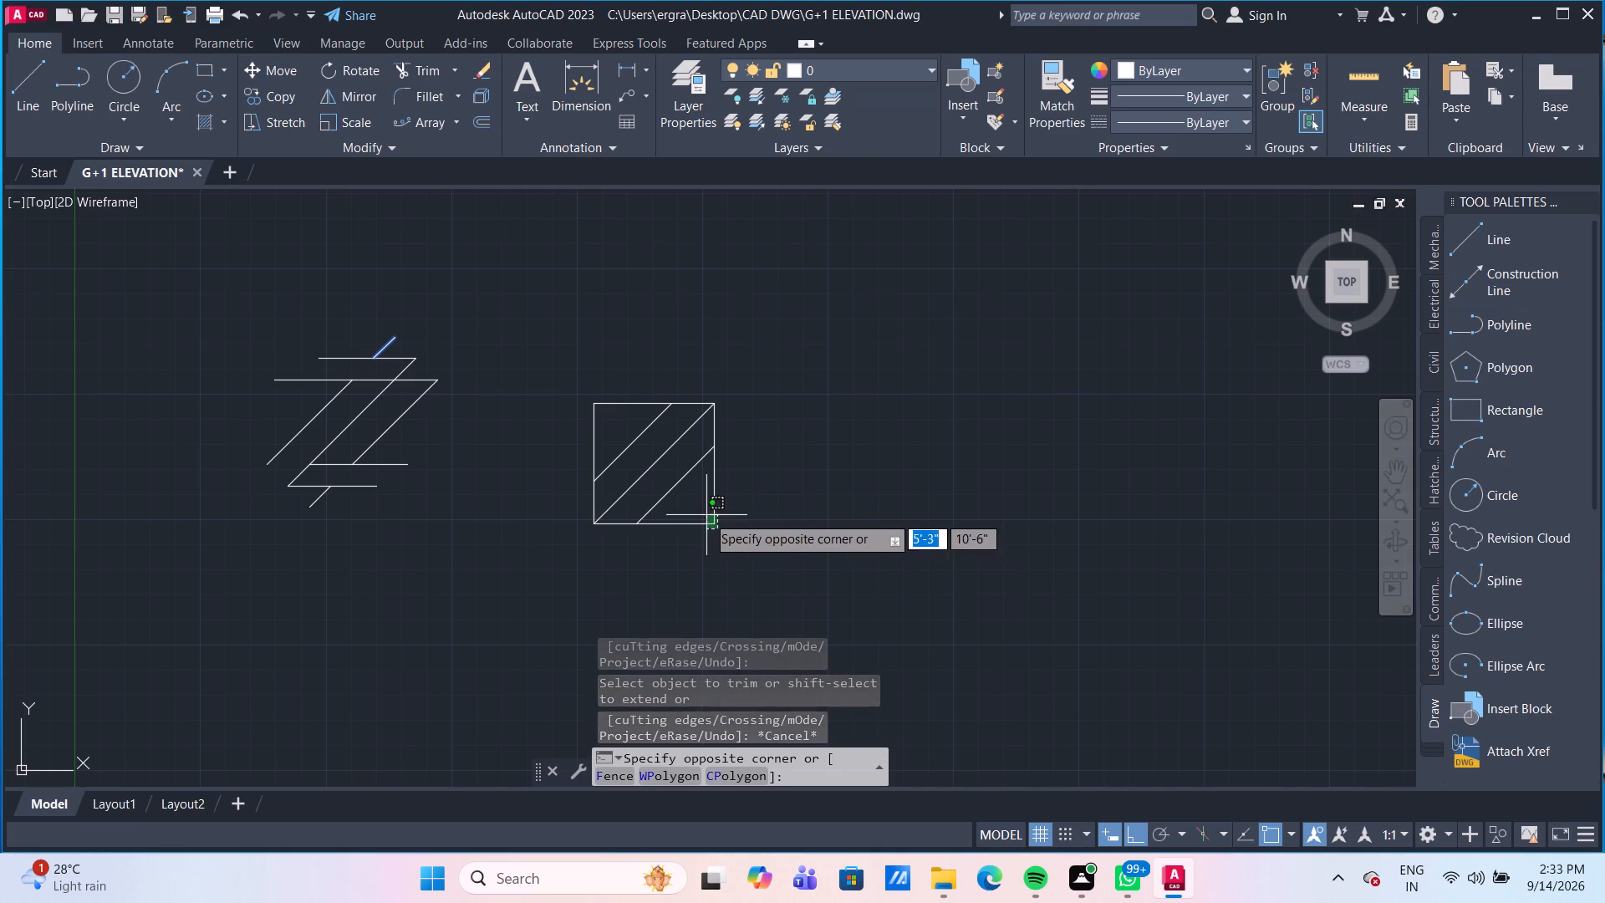
{"action": "left_click", "coordinate": [706, 515]}
{"action": "key", "text": "Delete"}
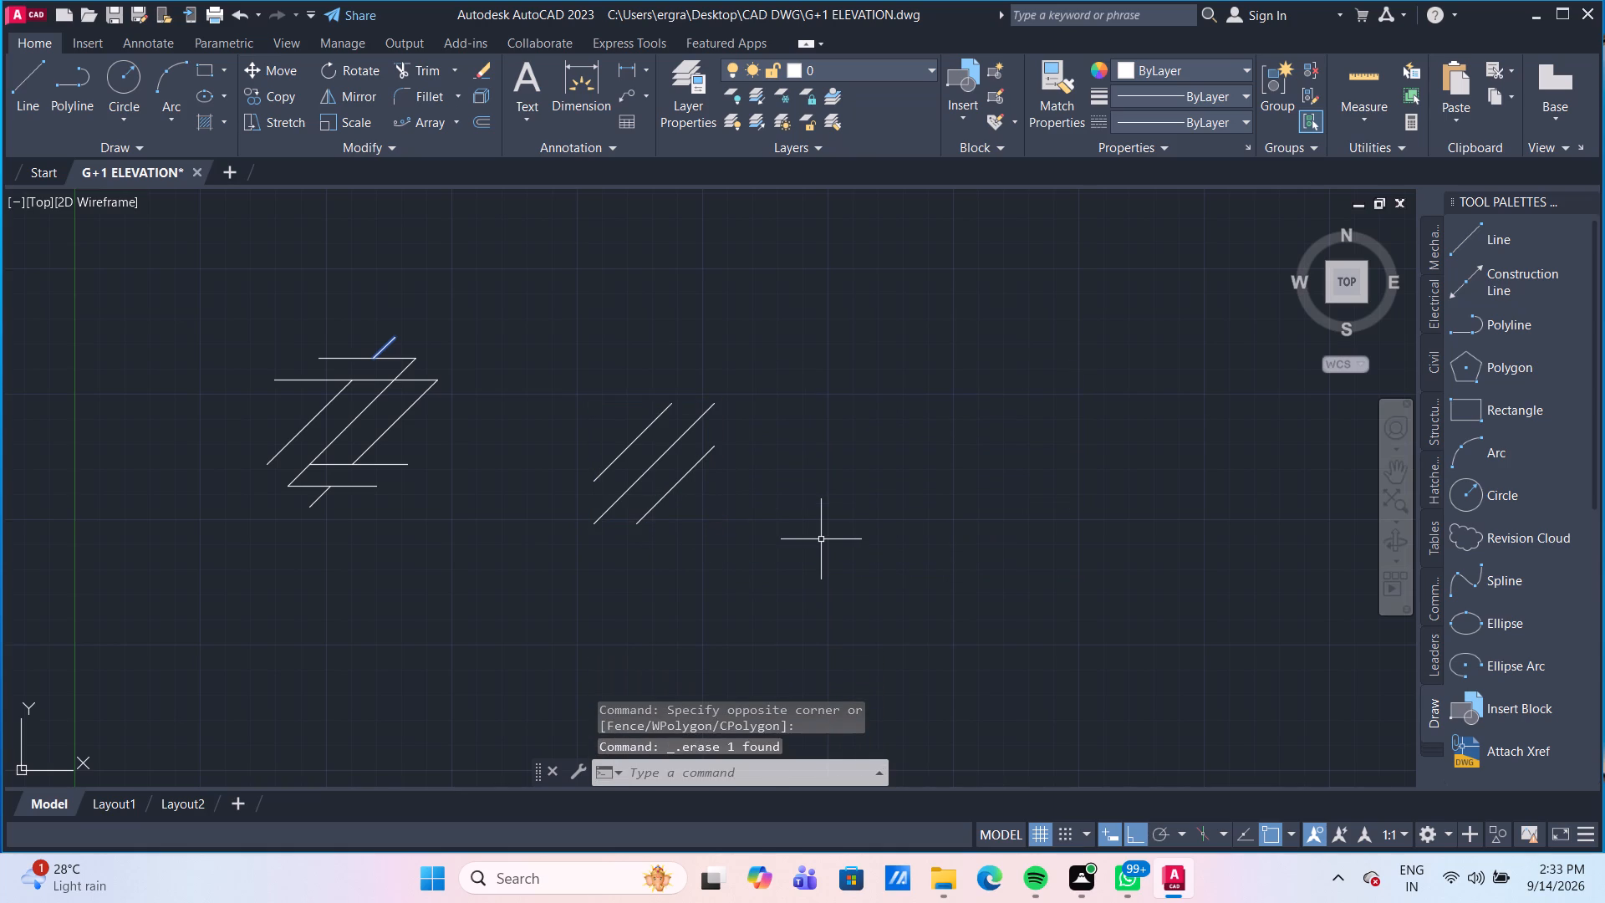
Erase the whole earlier detail of crossing diagonal and horizontal lines beside the three new diagonals.
{"action": "left_click_drag", "start_coordinate": [449, 518], "coordinate": [425, 498]}
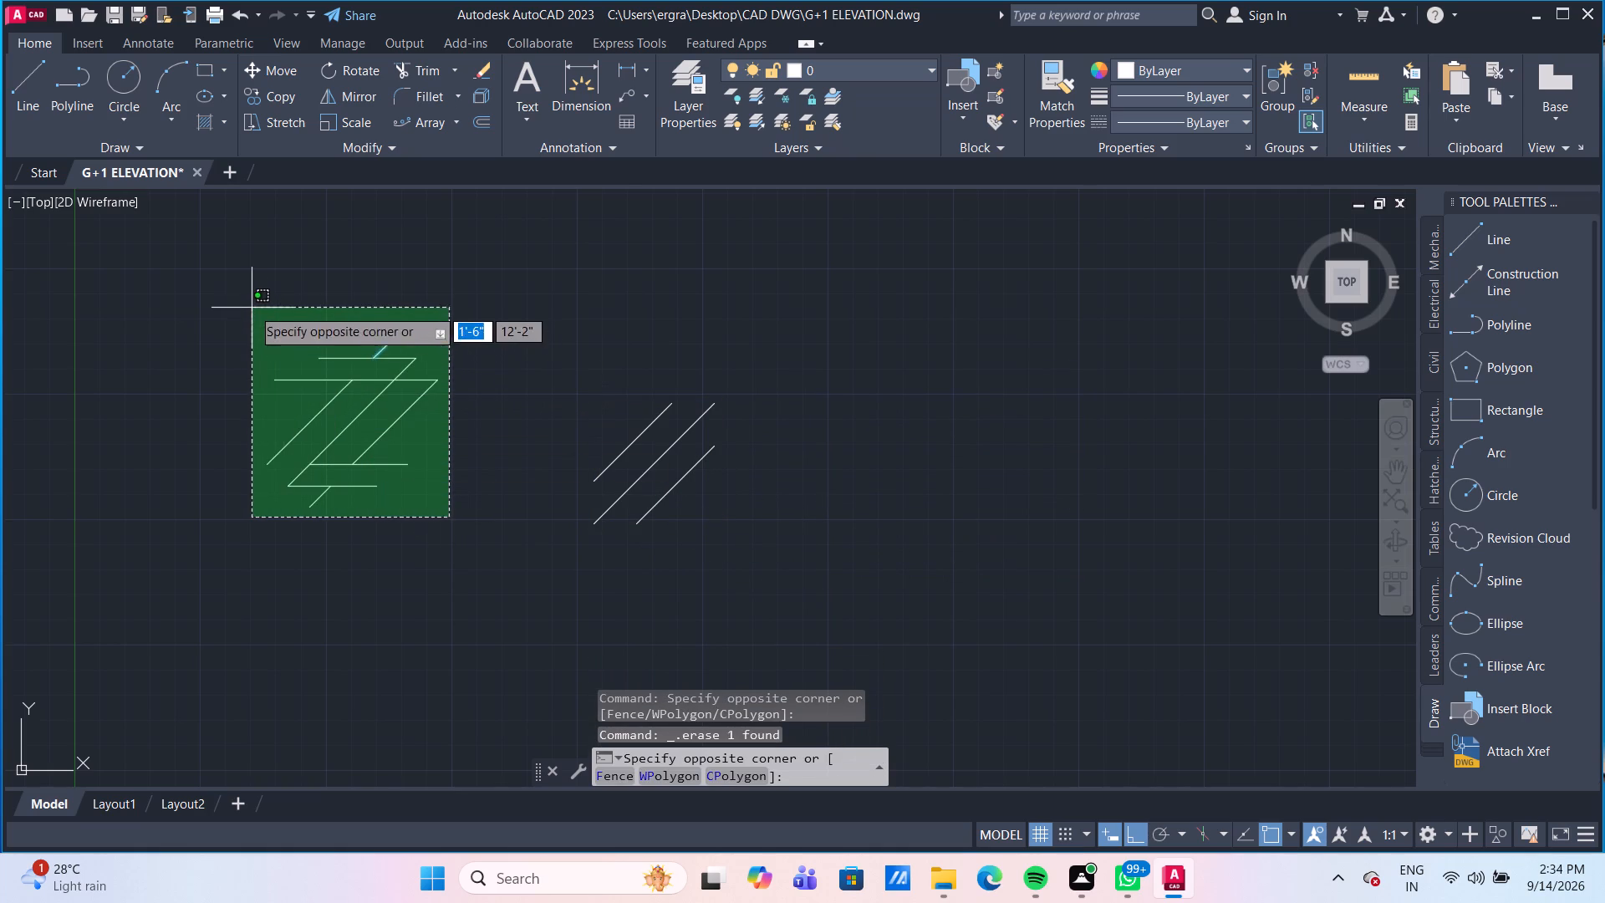
{"action": "left_click", "coordinate": [252, 308]}
{"action": "key", "text": "Delete"}
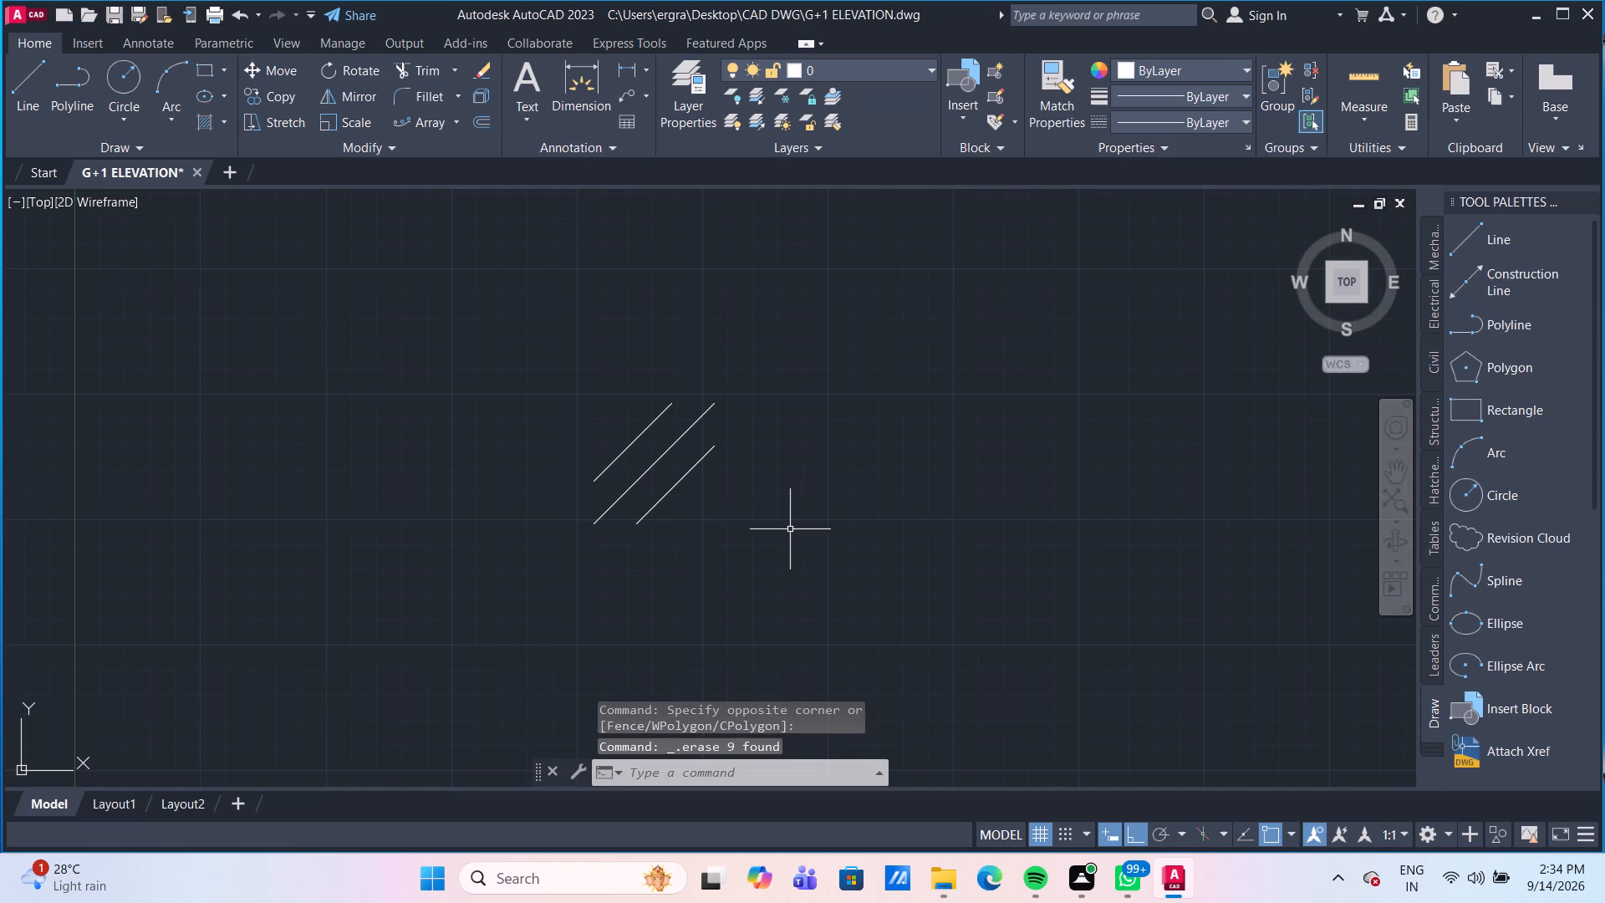
Group the three diagonal lines into one object.
{"action": "left_click_drag", "start_coordinate": [790, 529], "coordinate": [771, 502]}
{"action": "left_click", "coordinate": [562, 373]}
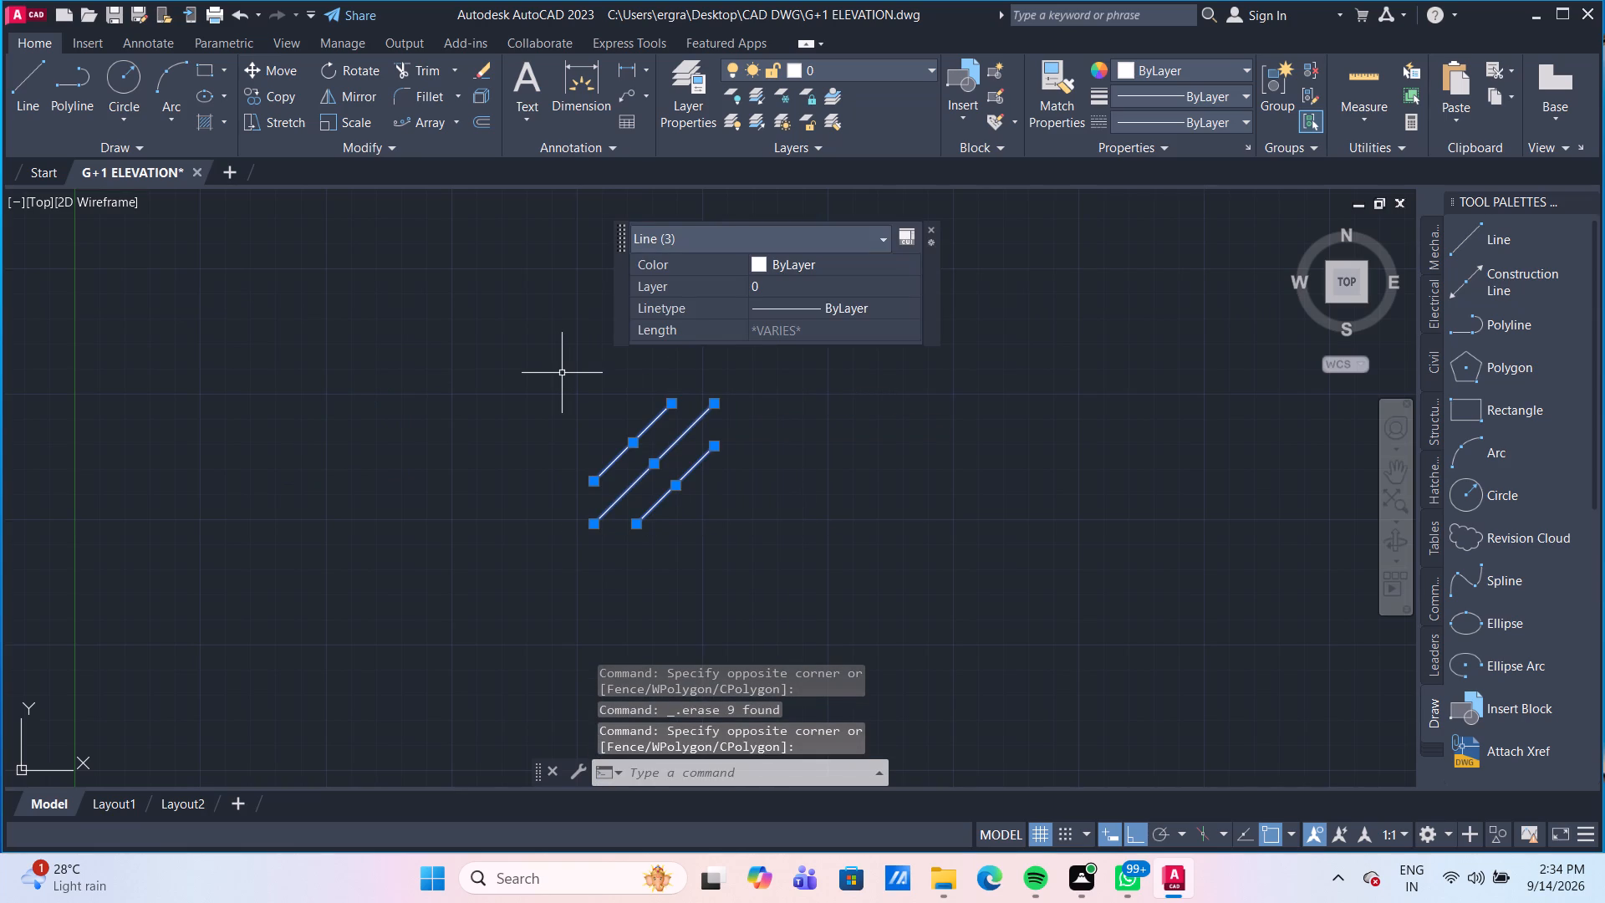
{"action": "key", "text": "g"}
{"action": "key", "text": "Return"}
Copy the grouped diagonals as a glass mark into both panes of the ground-floor window left of the door.
{"action": "scroll", "coordinate": [562, 373], "scroll_direction": "down", "scroll_amount": 3}
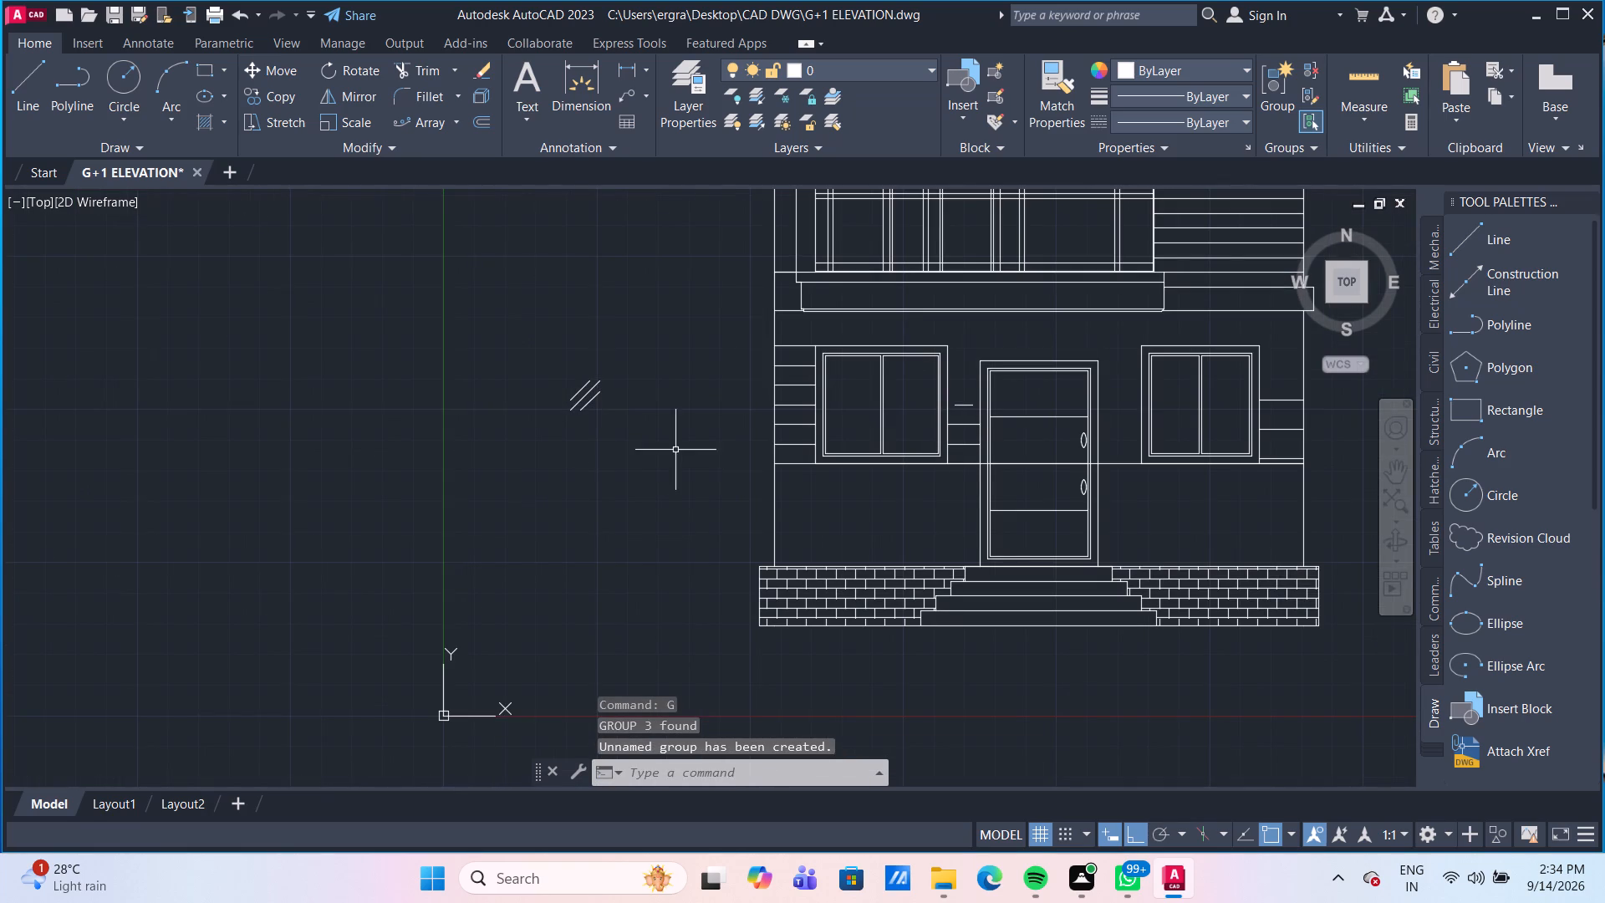
{"action": "middle_click_drag", "start_coordinate": [679, 442], "coordinate": [616, 440]}
{"action": "scroll", "coordinate": [544, 400], "scroll_direction": "up", "scroll_amount": 1}
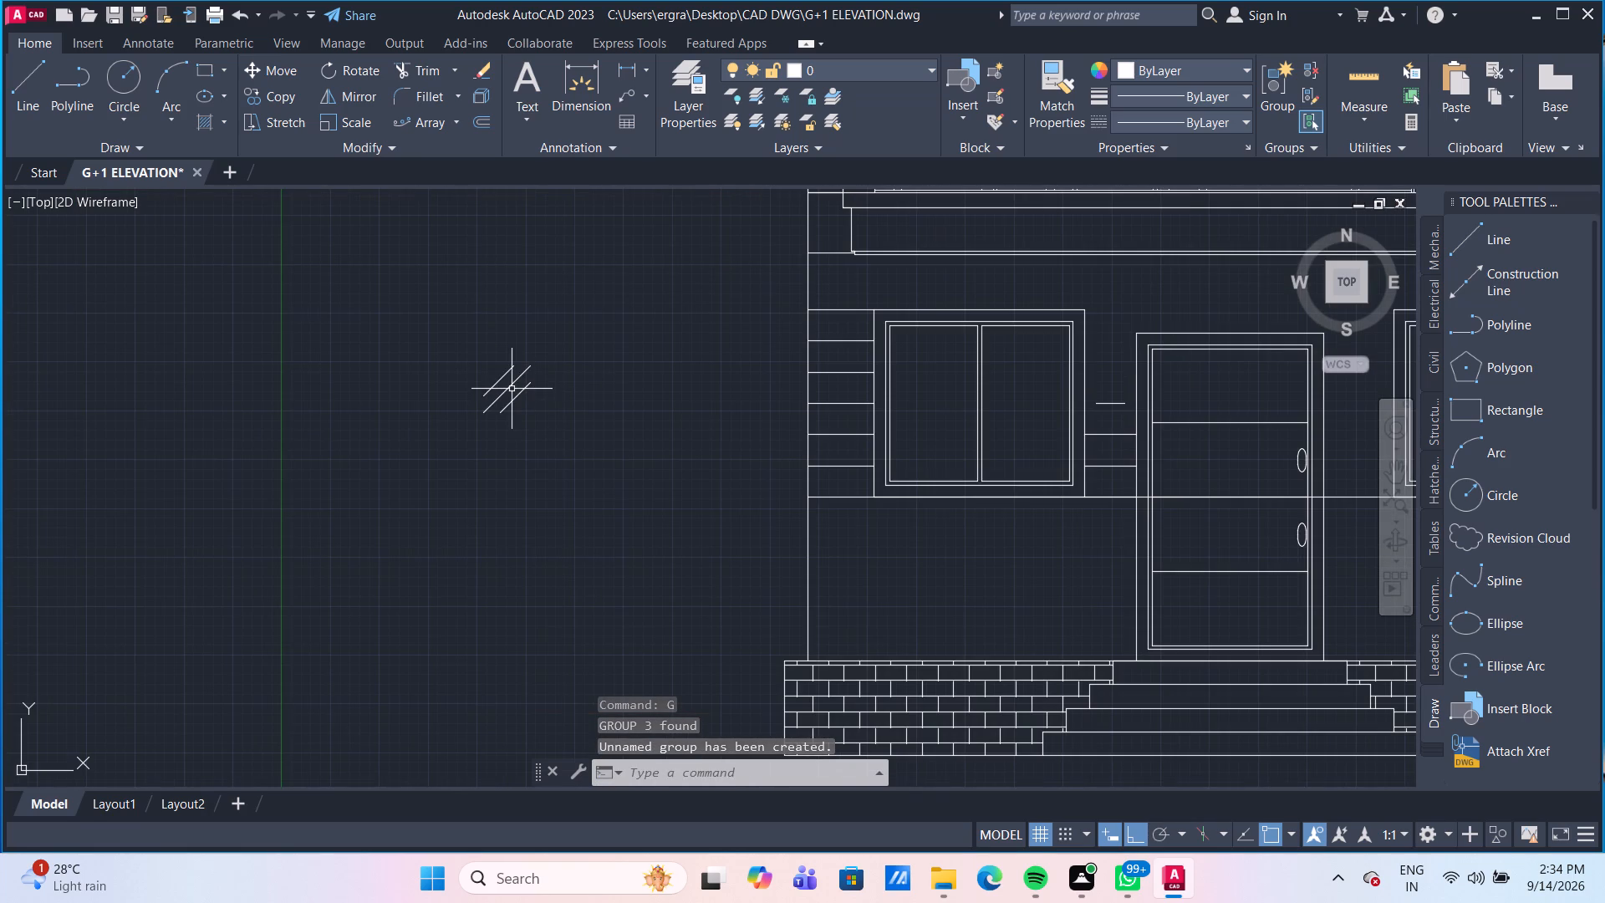
{"action": "left_click", "coordinate": [507, 388]}
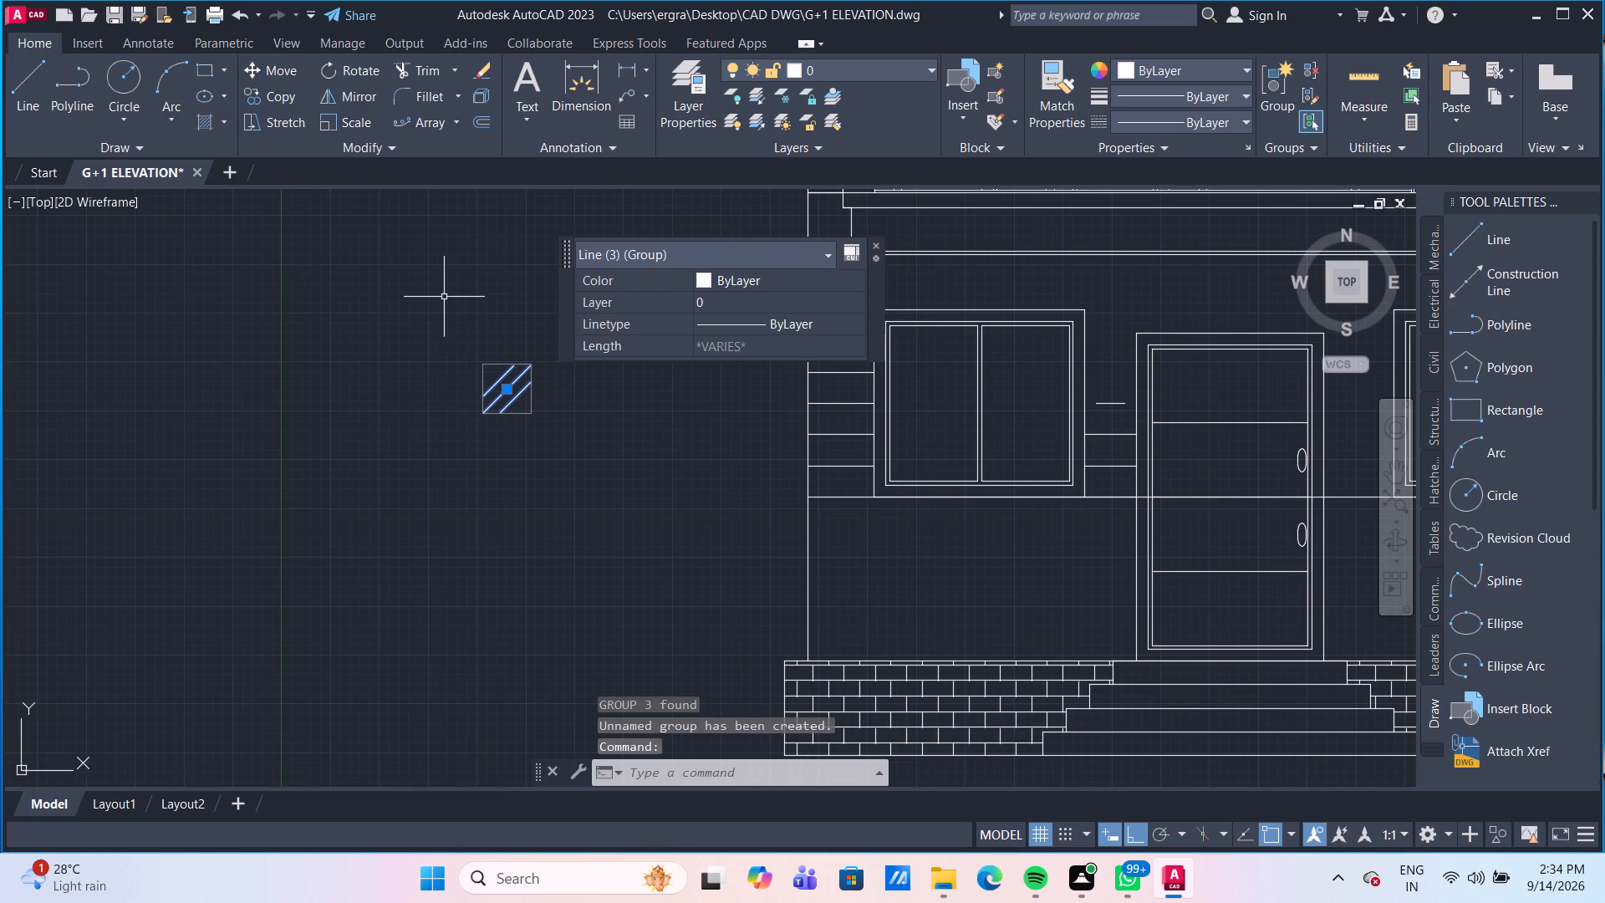
{"action": "type", "text": "CO"}
{"action": "key", "text": "Return"}
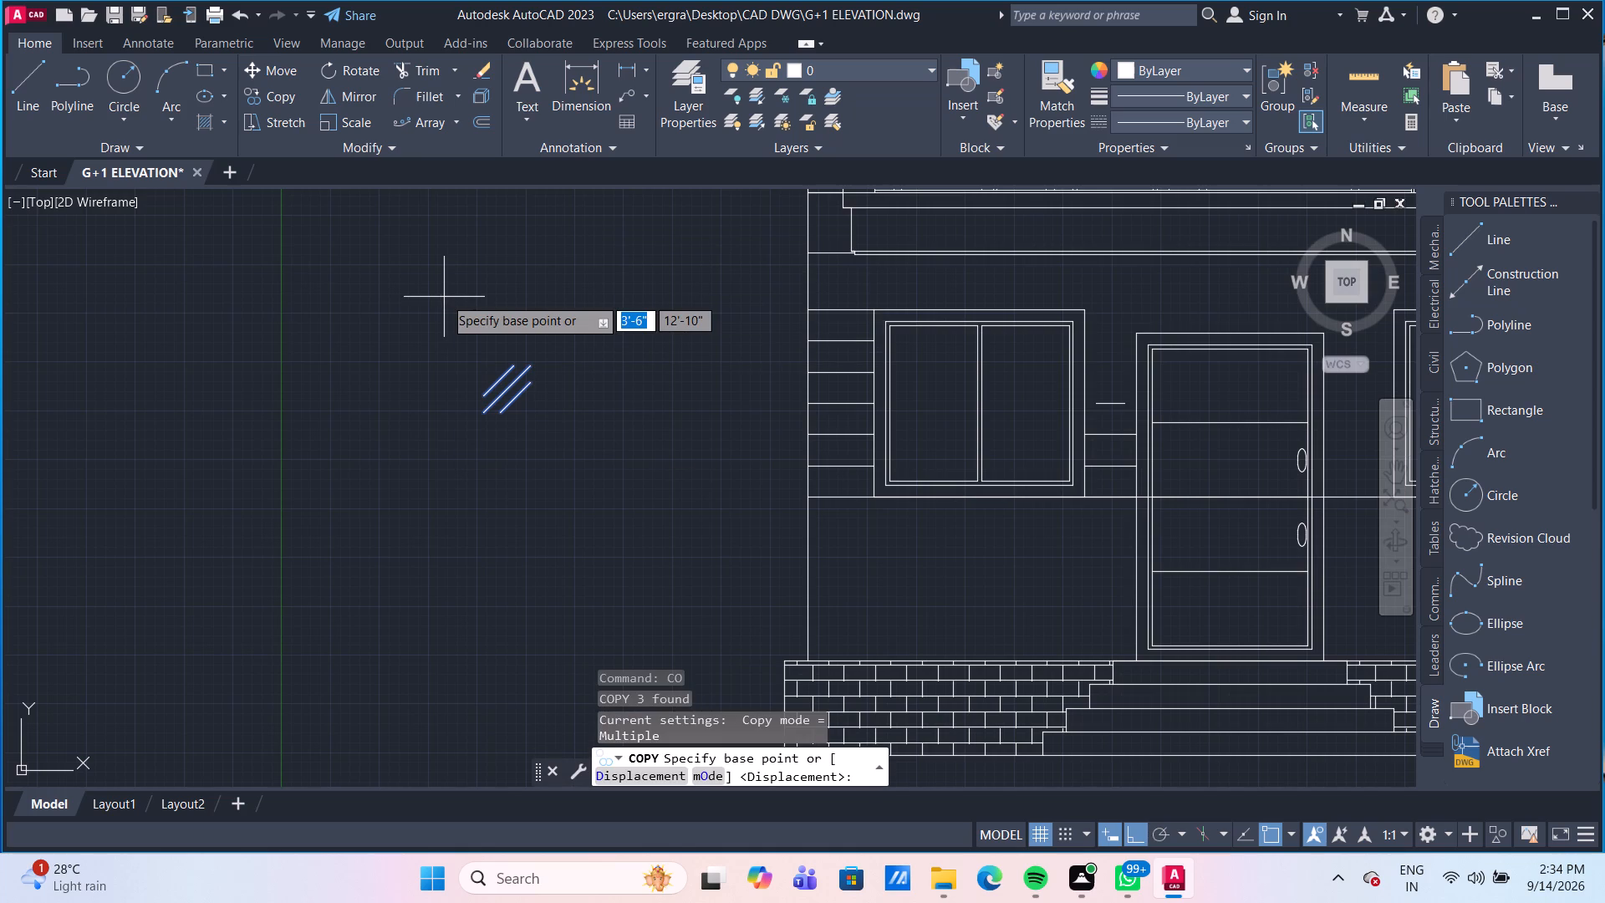
{"action": "left_click_drag", "start_coordinate": [507, 390], "coordinate": [516, 395]}
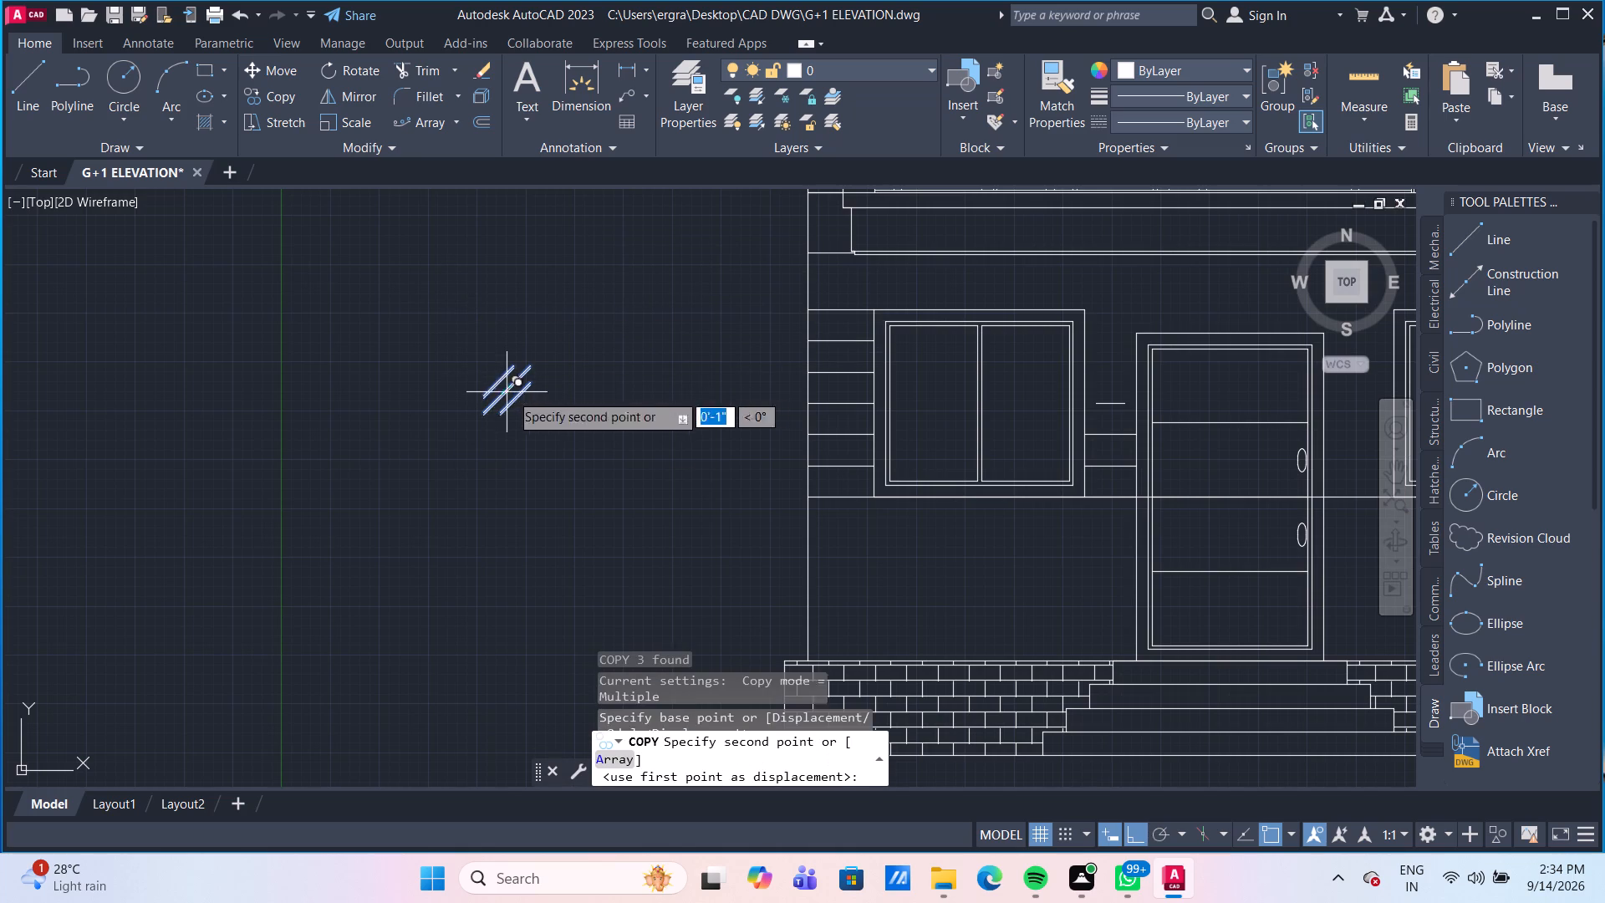
{"action": "scroll", "coordinate": [931, 414], "scroll_direction": "up", "scroll_amount": 2}
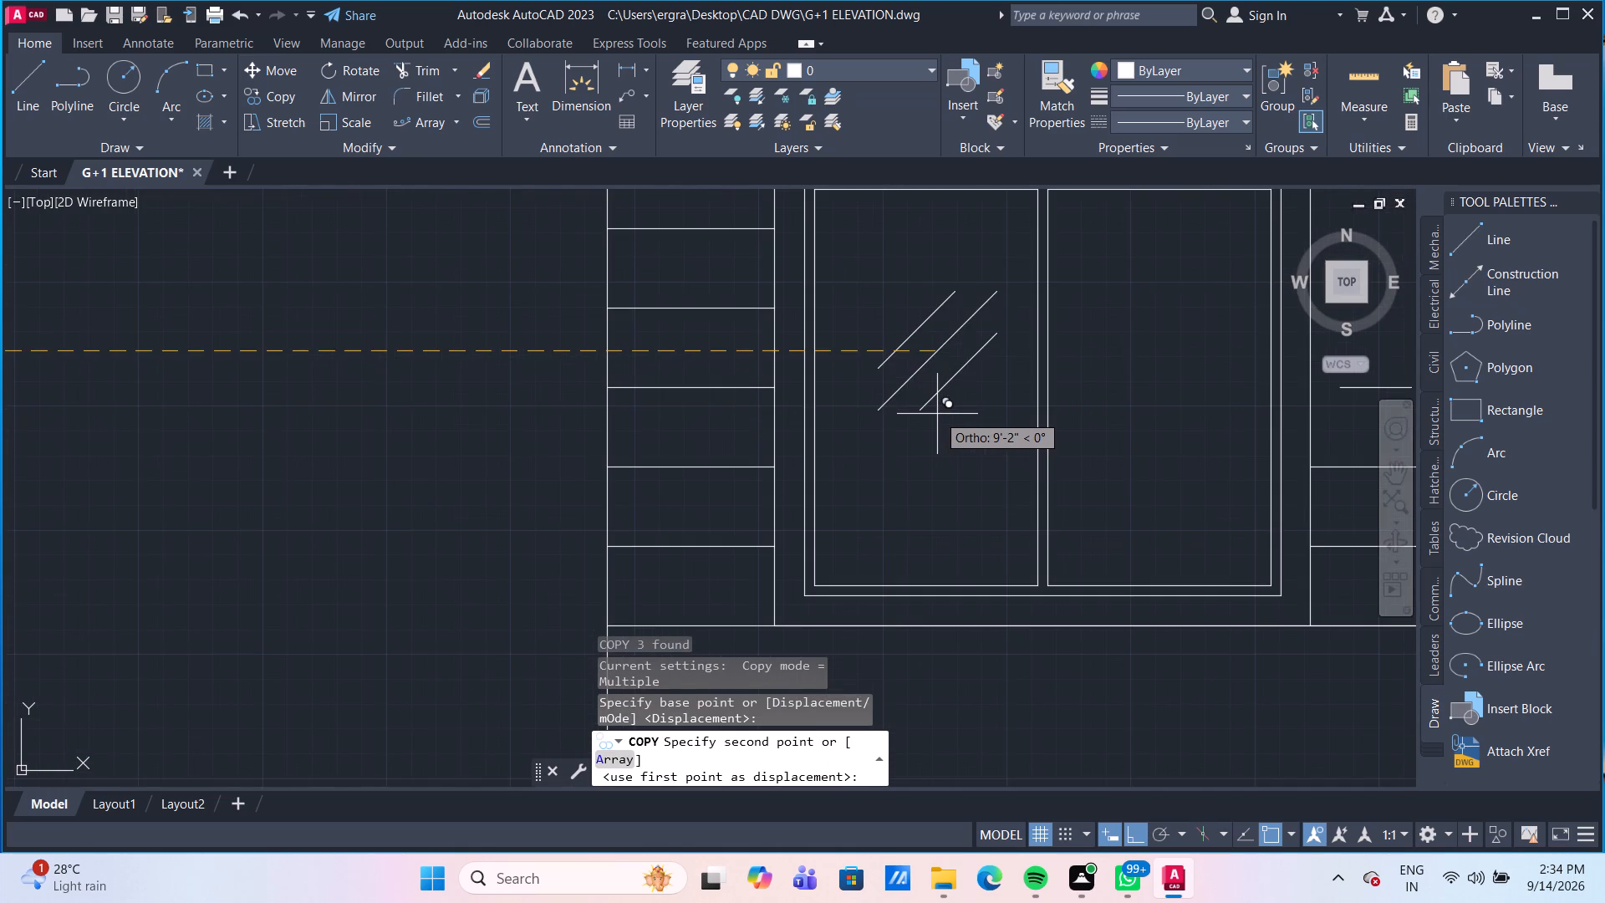
{"action": "middle_click_drag", "start_coordinate": [937, 414], "coordinate": [925, 454]}
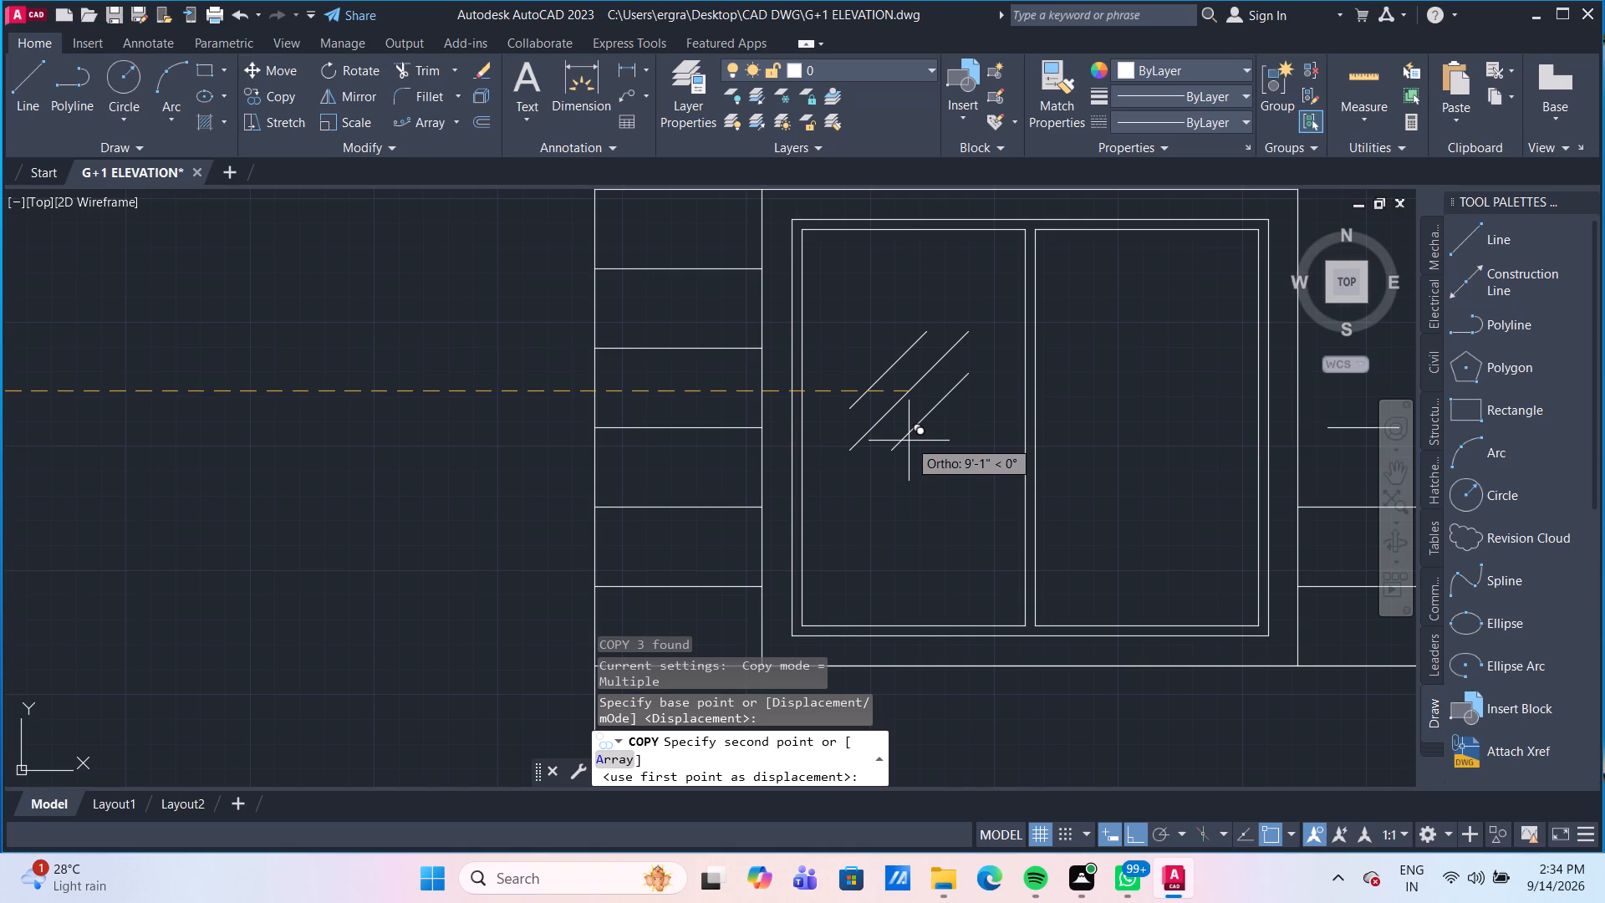
{"action": "left_click", "coordinate": [909, 441]}
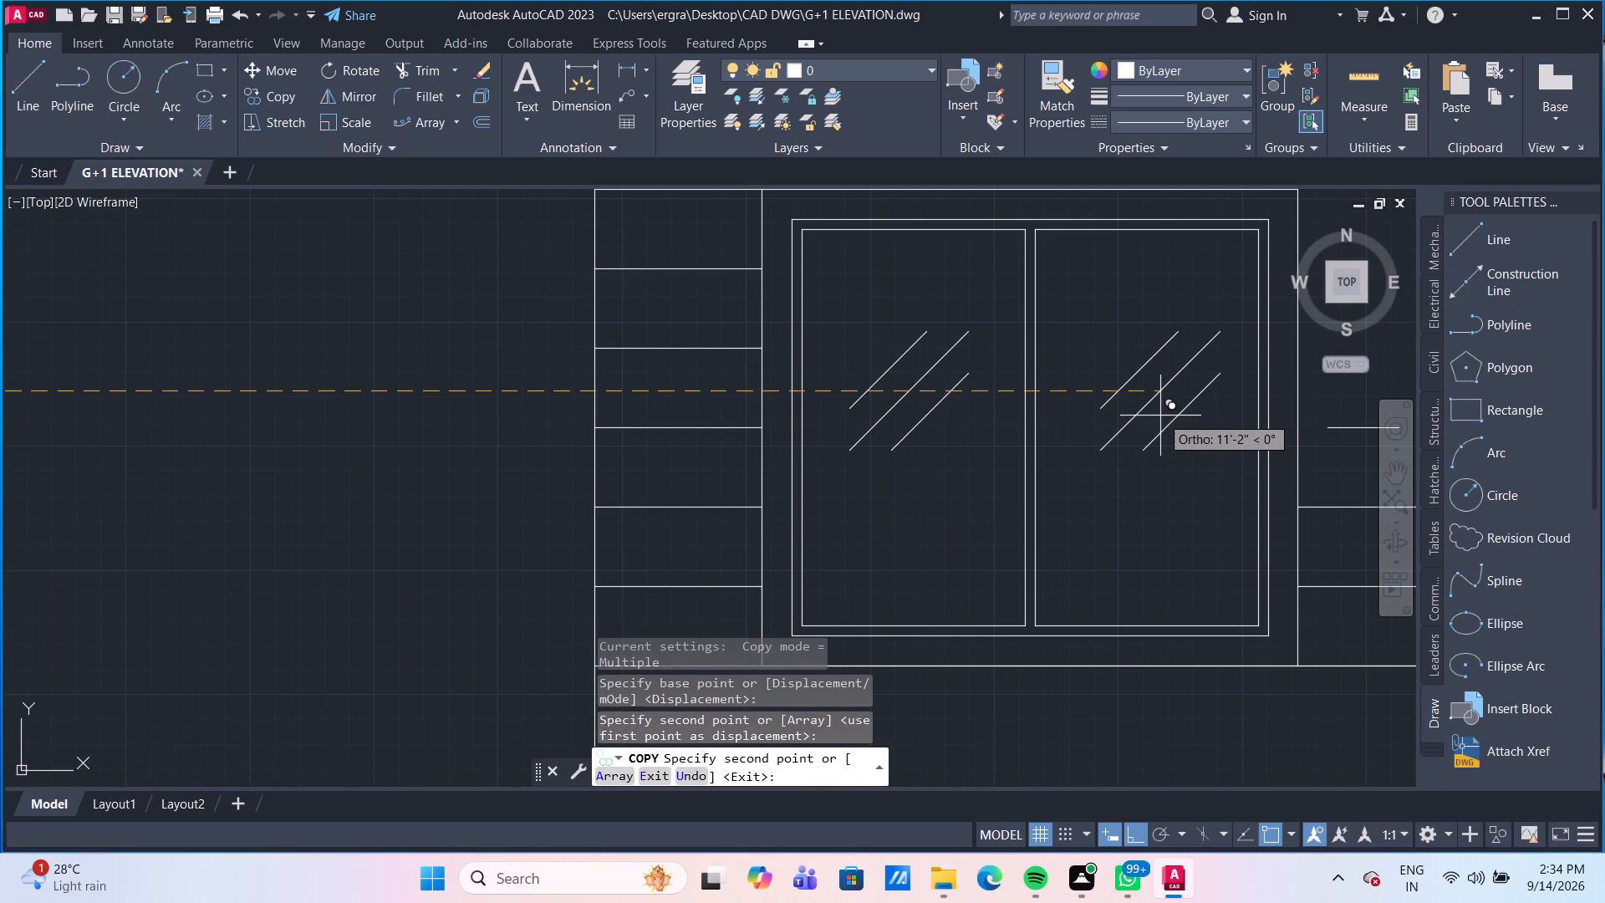
{"action": "left_click", "coordinate": [1152, 413]}
Place two more copies of the glass mark in the panes of the ground-floor window right of the door.
{"action": "scroll", "coordinate": [1152, 413], "scroll_direction": "down", "scroll_amount": 2}
{"action": "middle_click_drag", "start_coordinate": [1128, 426], "coordinate": [1108, 421]}
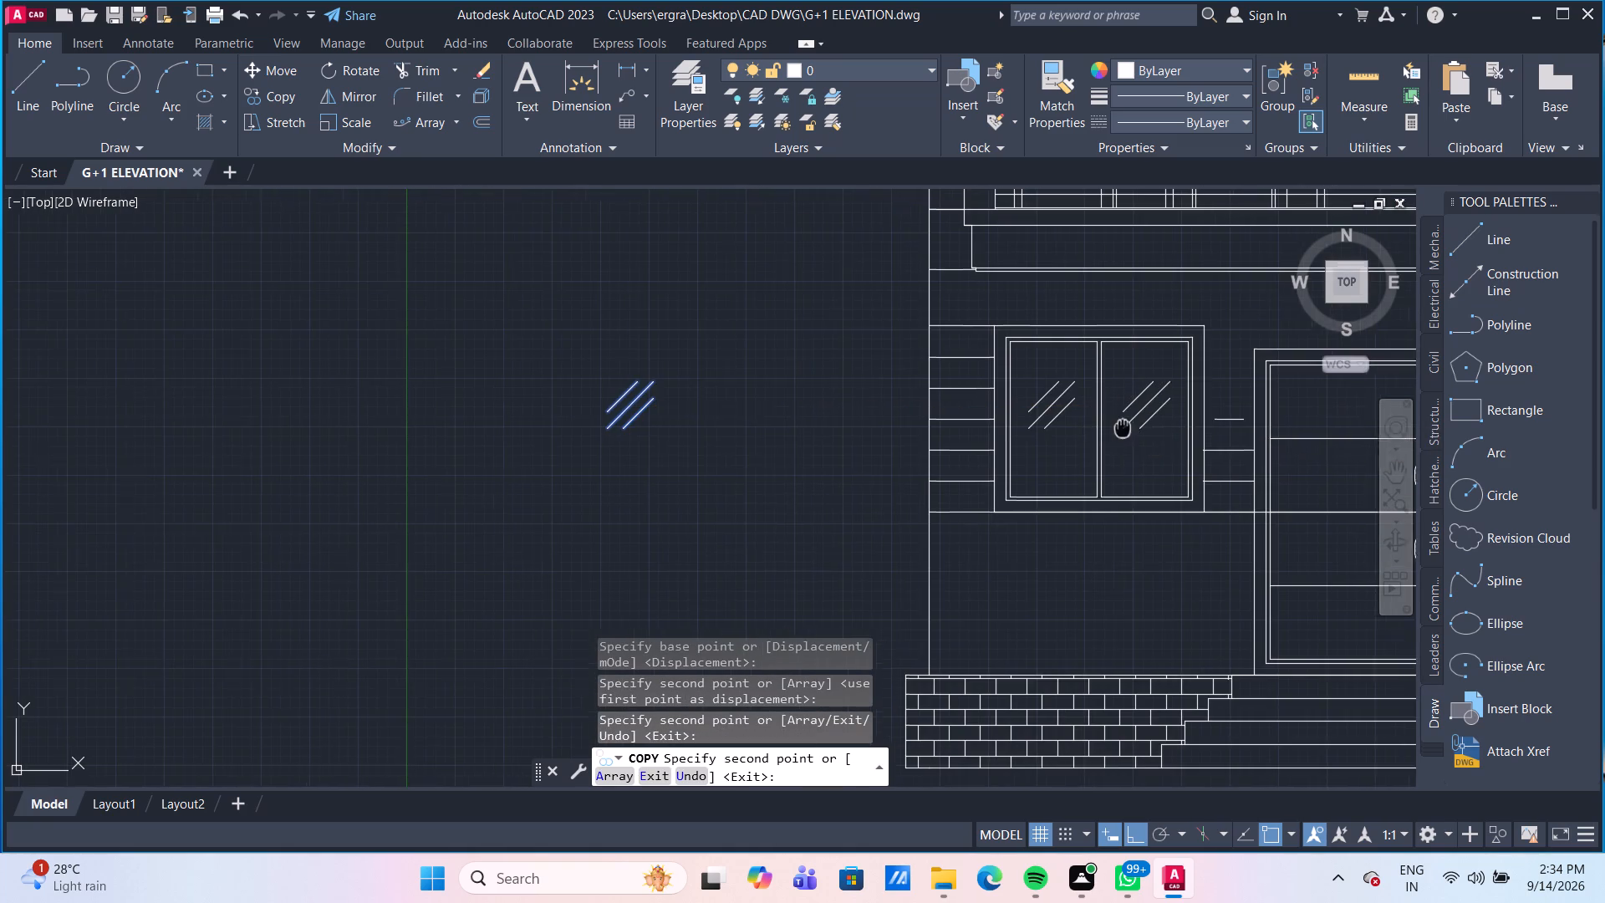
{"action": "middle_click_drag", "start_coordinate": [1108, 421], "coordinate": [881, 374]}
{"action": "scroll", "coordinate": [1044, 379], "scroll_direction": "down", "scroll_amount": 1}
{"action": "middle_click_drag", "start_coordinate": [1082, 368], "coordinate": [797, 375]}
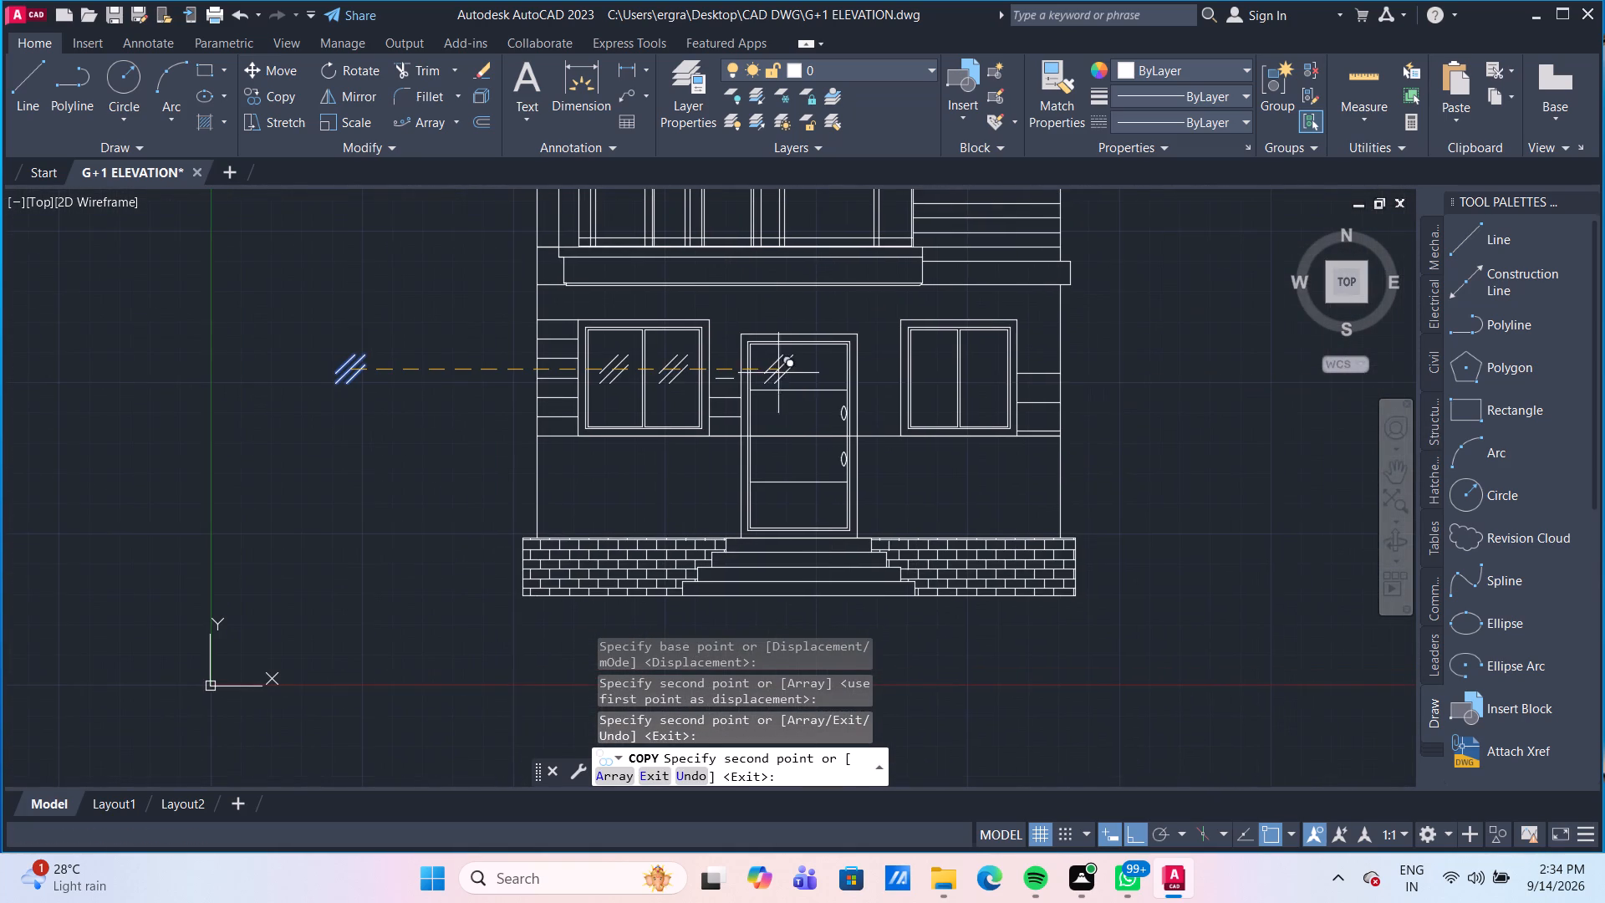
{"action": "scroll", "coordinate": [929, 373], "scroll_direction": "up", "scroll_amount": 1}
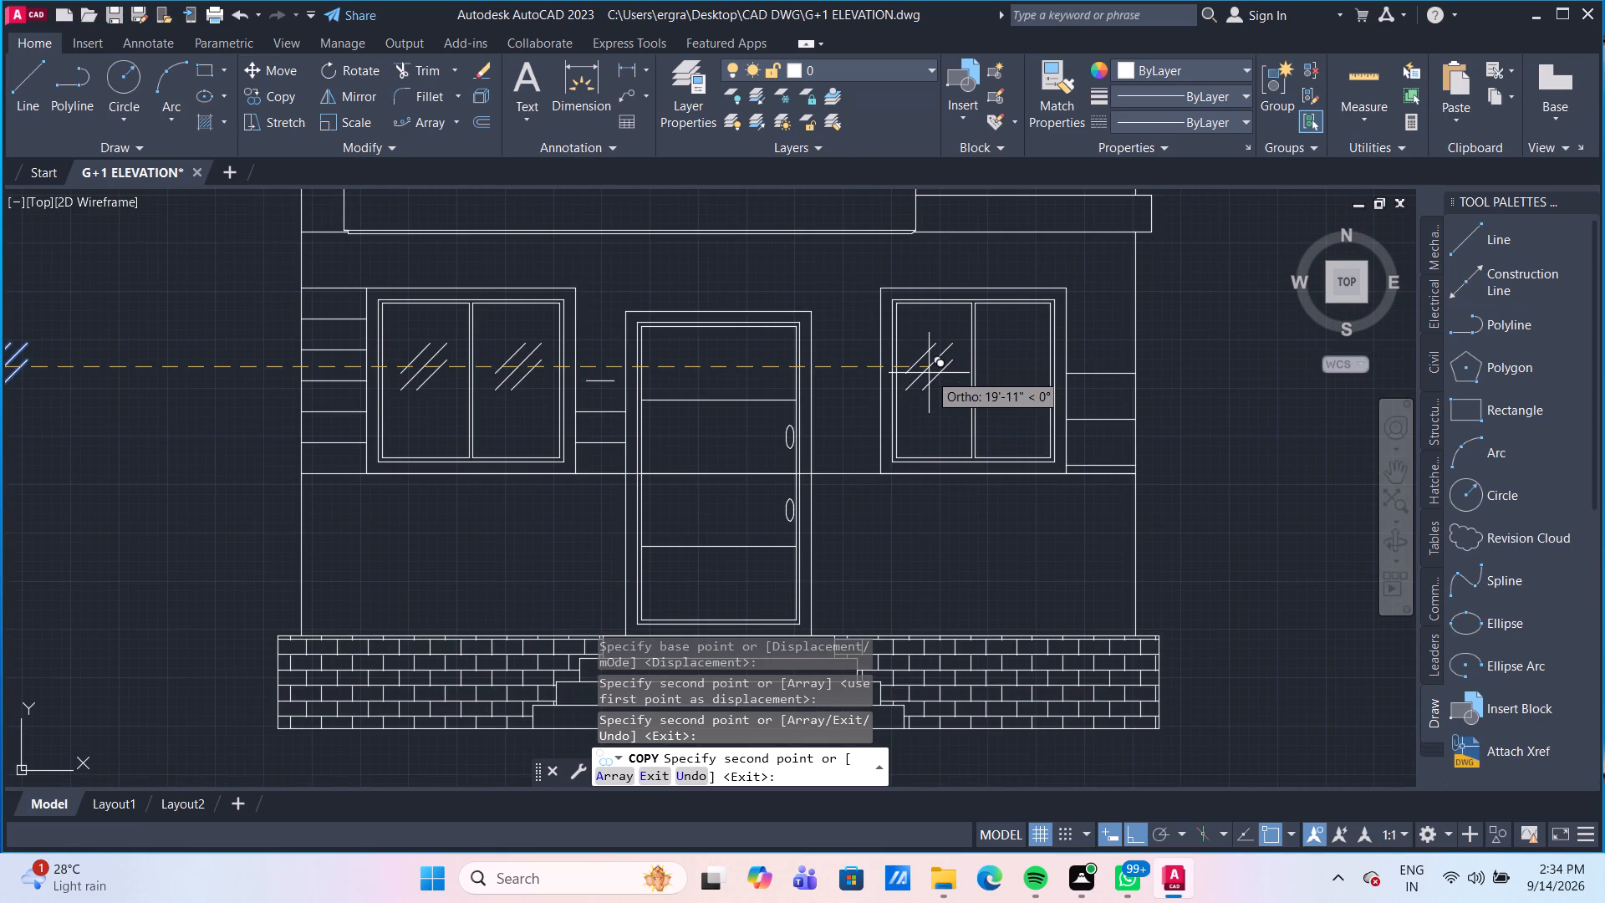
{"action": "scroll", "coordinate": [929, 373], "scroll_direction": "up", "scroll_amount": 1}
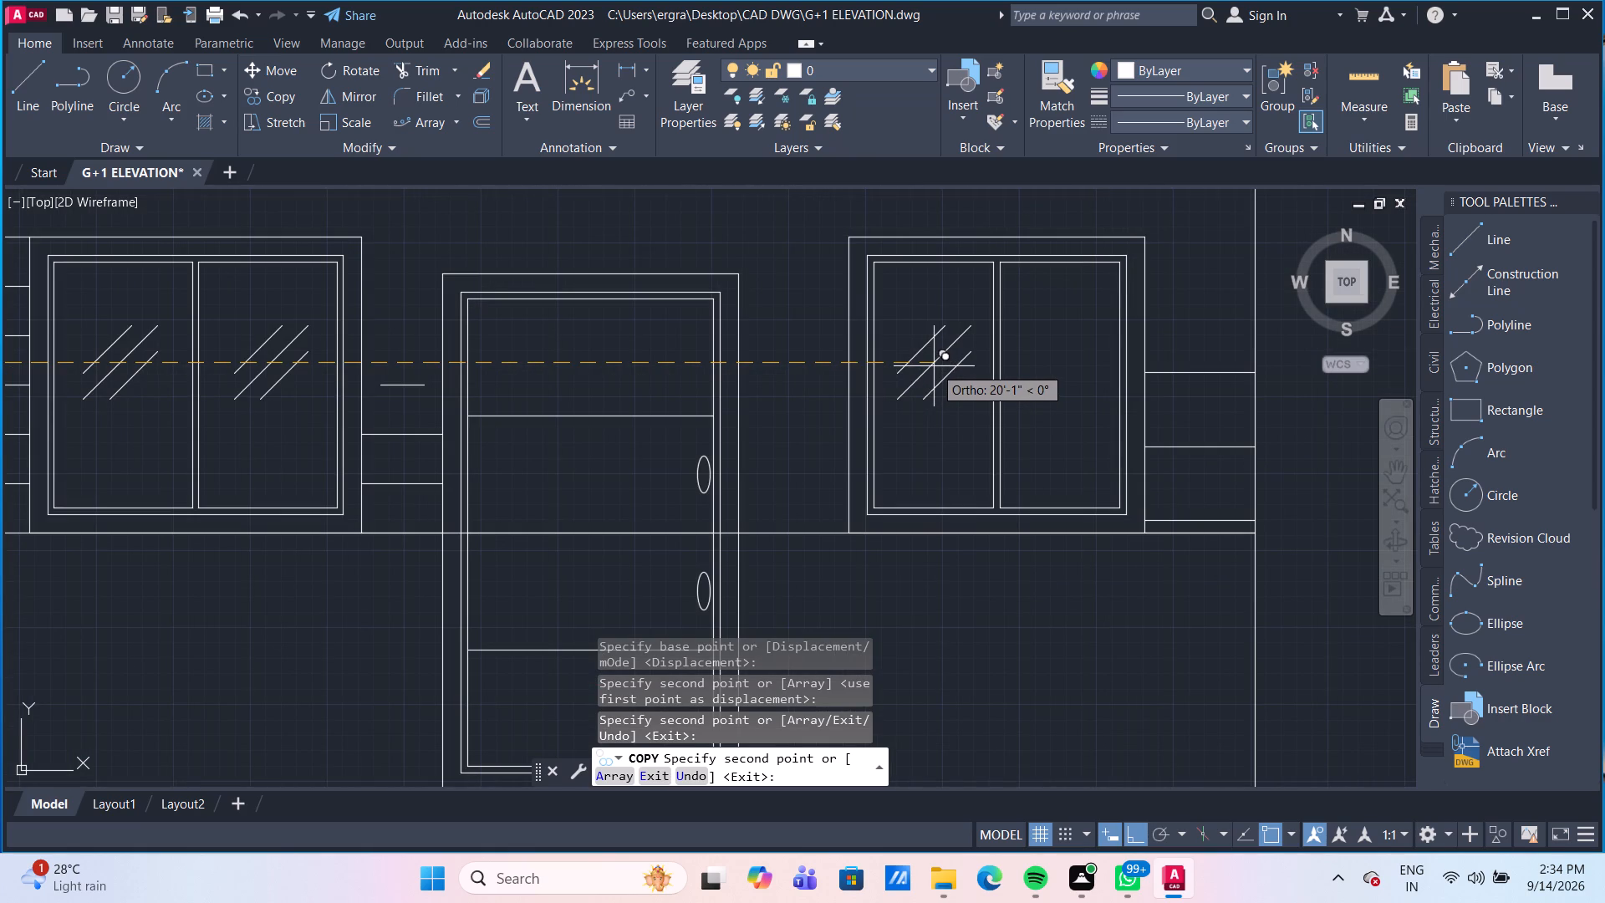
{"action": "left_click", "coordinate": [934, 366]}
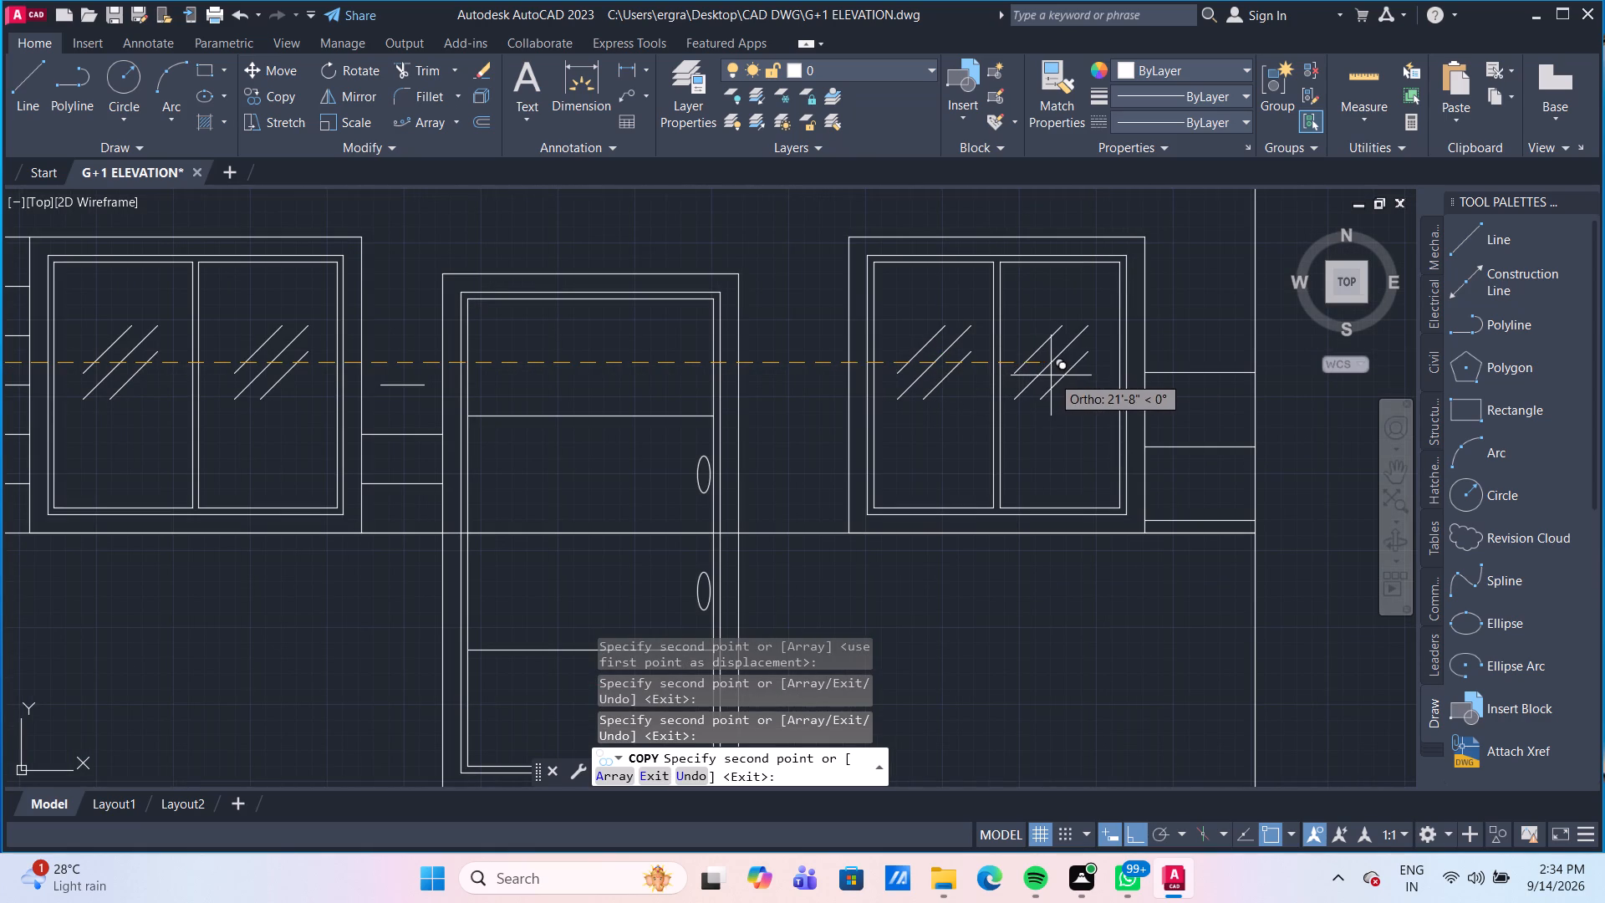
{"action": "left_click", "coordinate": [1054, 375]}
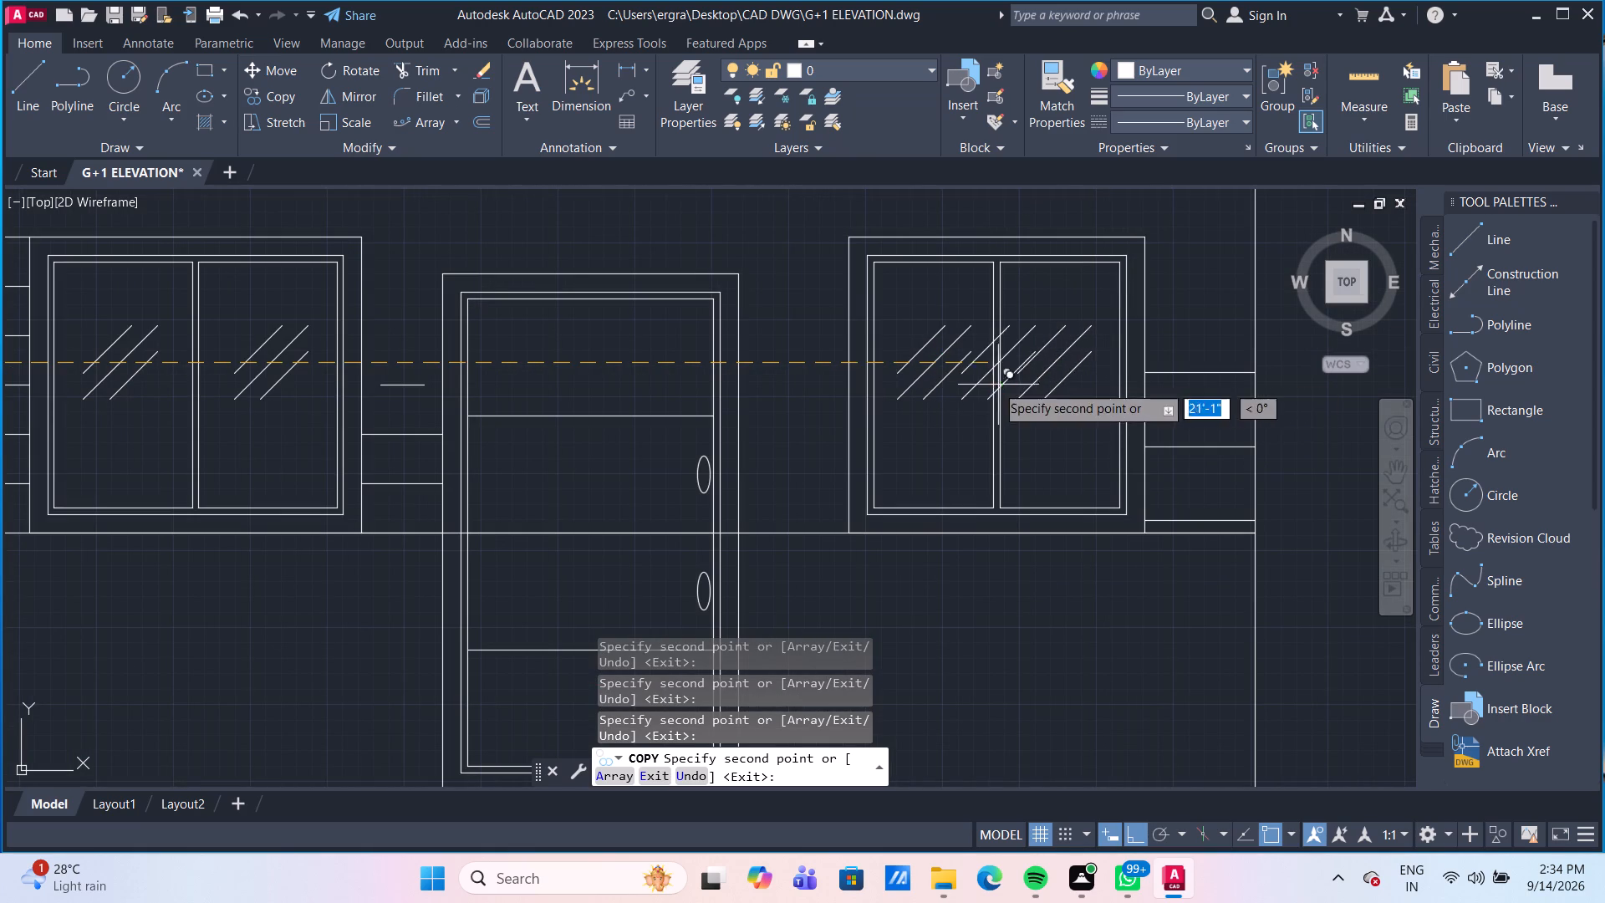
{"action": "key", "text": "Escape"}
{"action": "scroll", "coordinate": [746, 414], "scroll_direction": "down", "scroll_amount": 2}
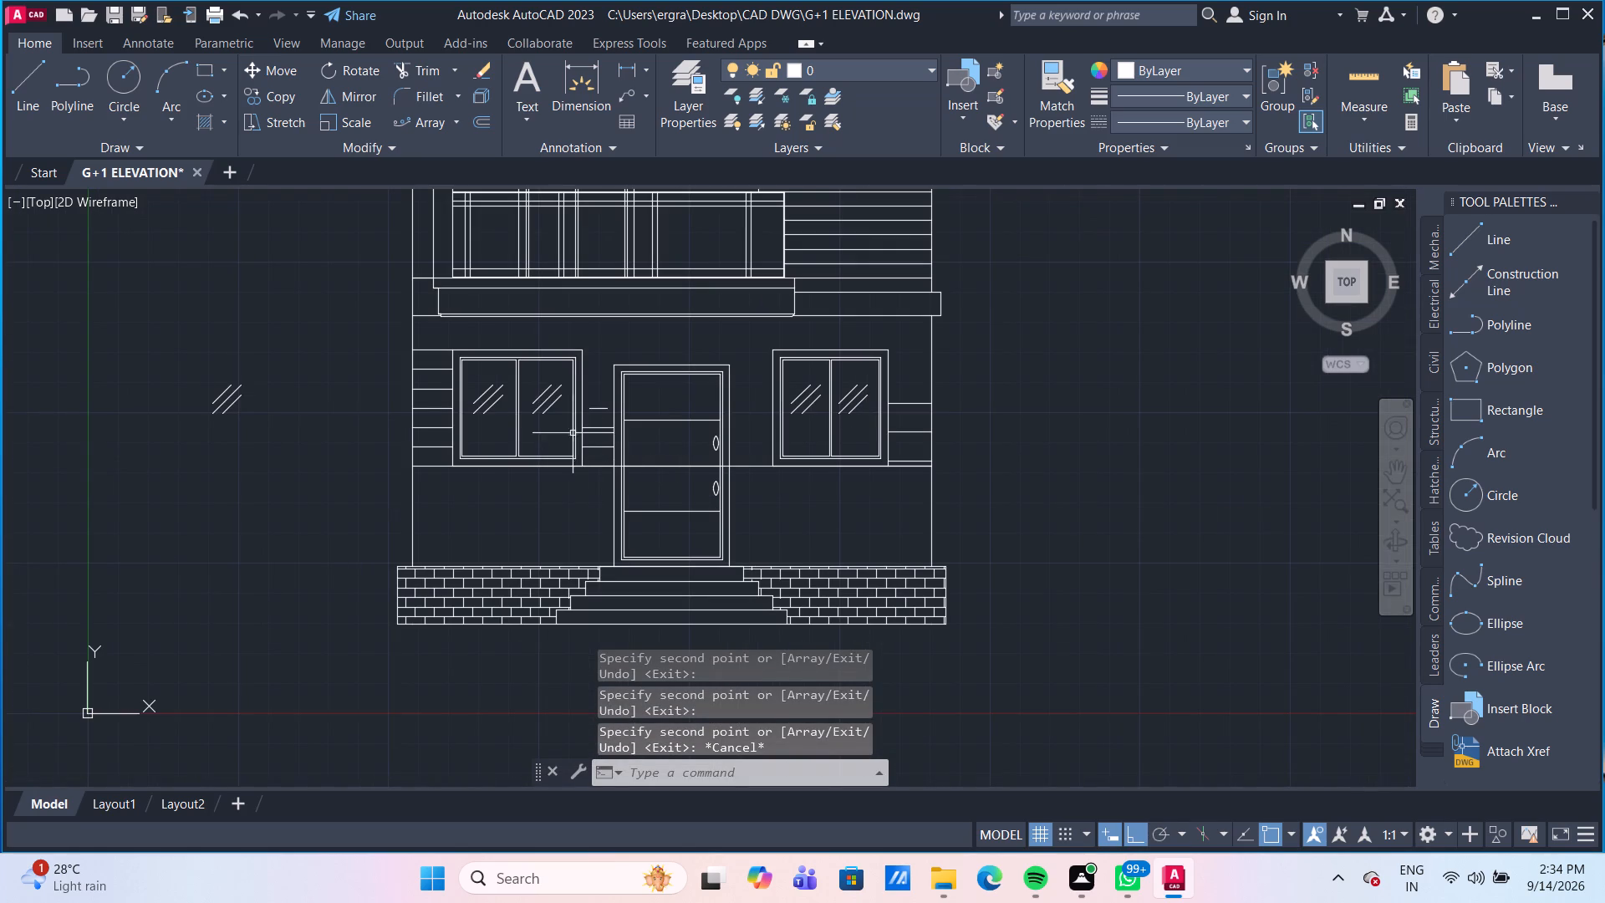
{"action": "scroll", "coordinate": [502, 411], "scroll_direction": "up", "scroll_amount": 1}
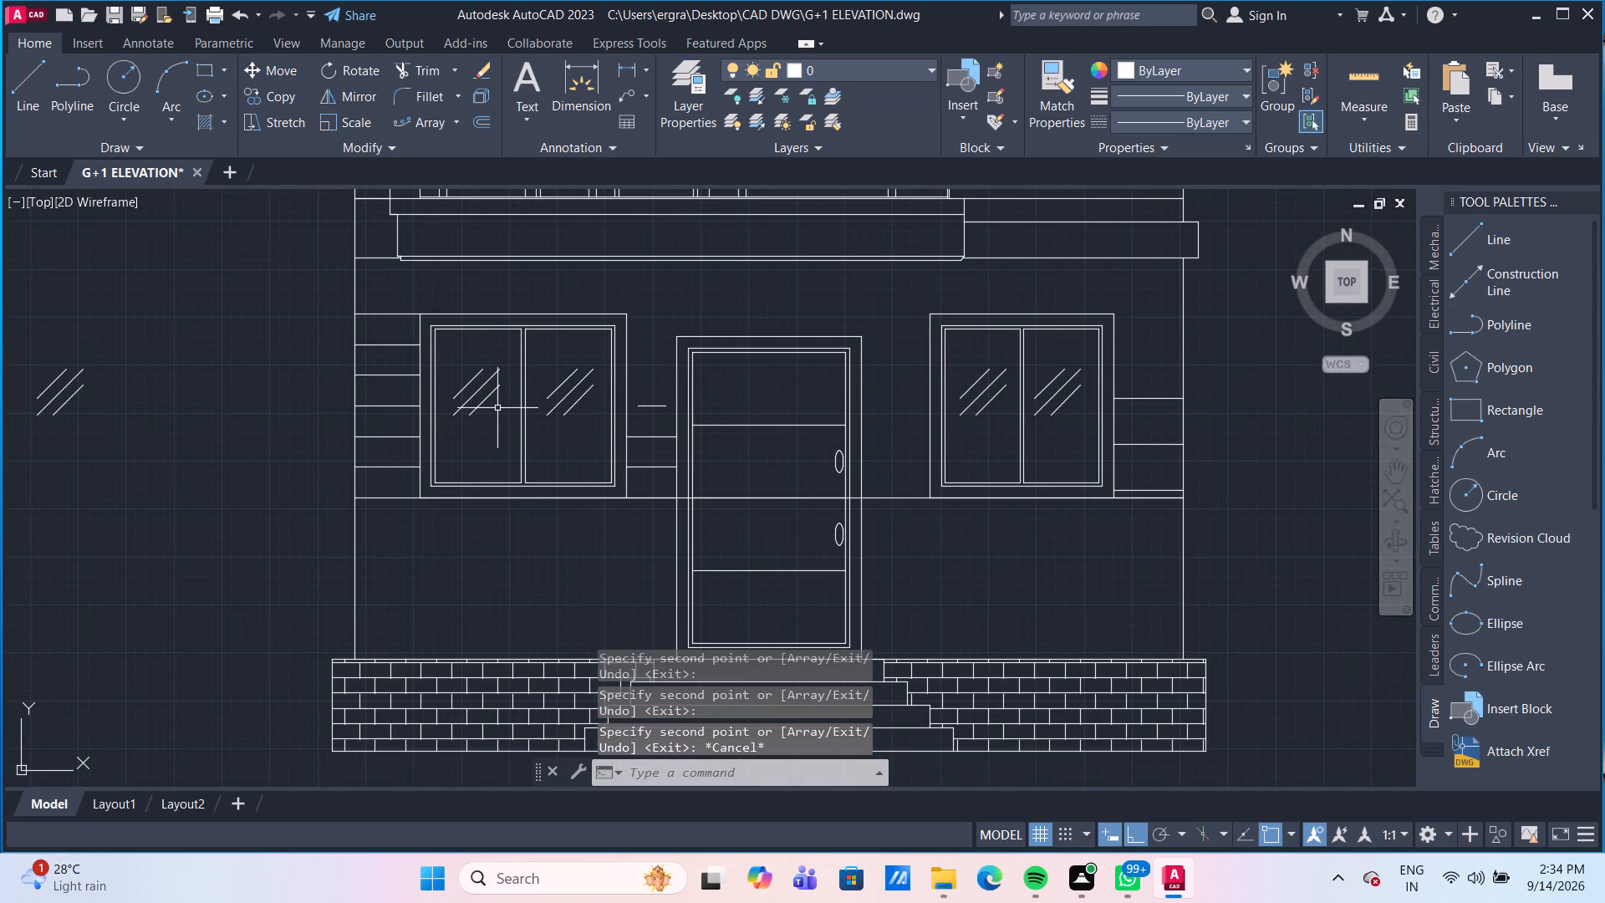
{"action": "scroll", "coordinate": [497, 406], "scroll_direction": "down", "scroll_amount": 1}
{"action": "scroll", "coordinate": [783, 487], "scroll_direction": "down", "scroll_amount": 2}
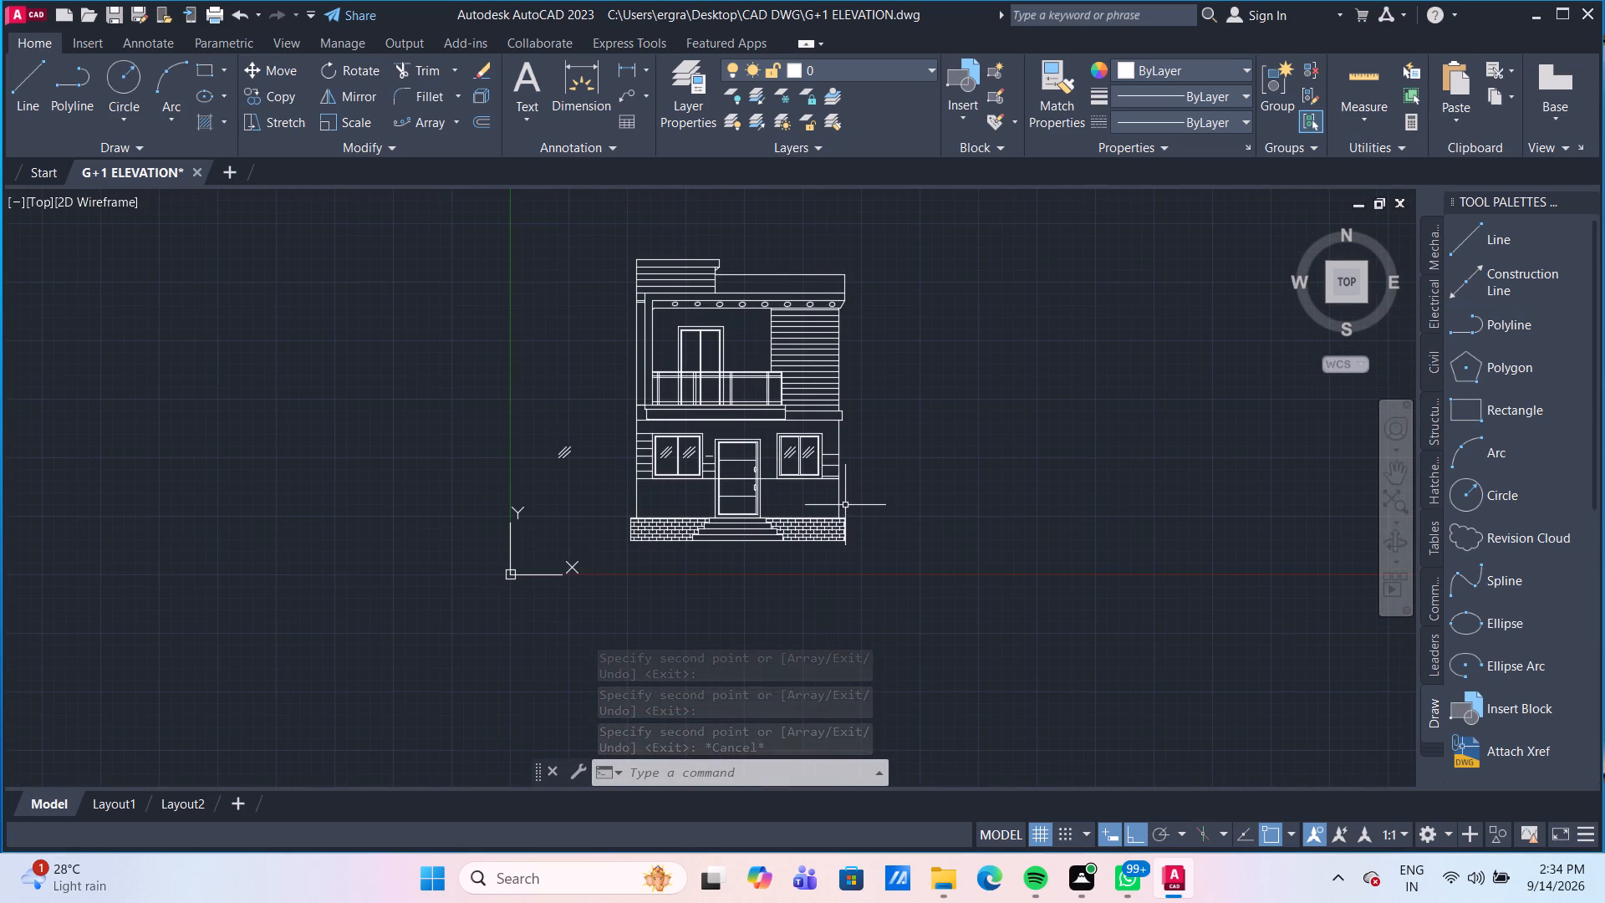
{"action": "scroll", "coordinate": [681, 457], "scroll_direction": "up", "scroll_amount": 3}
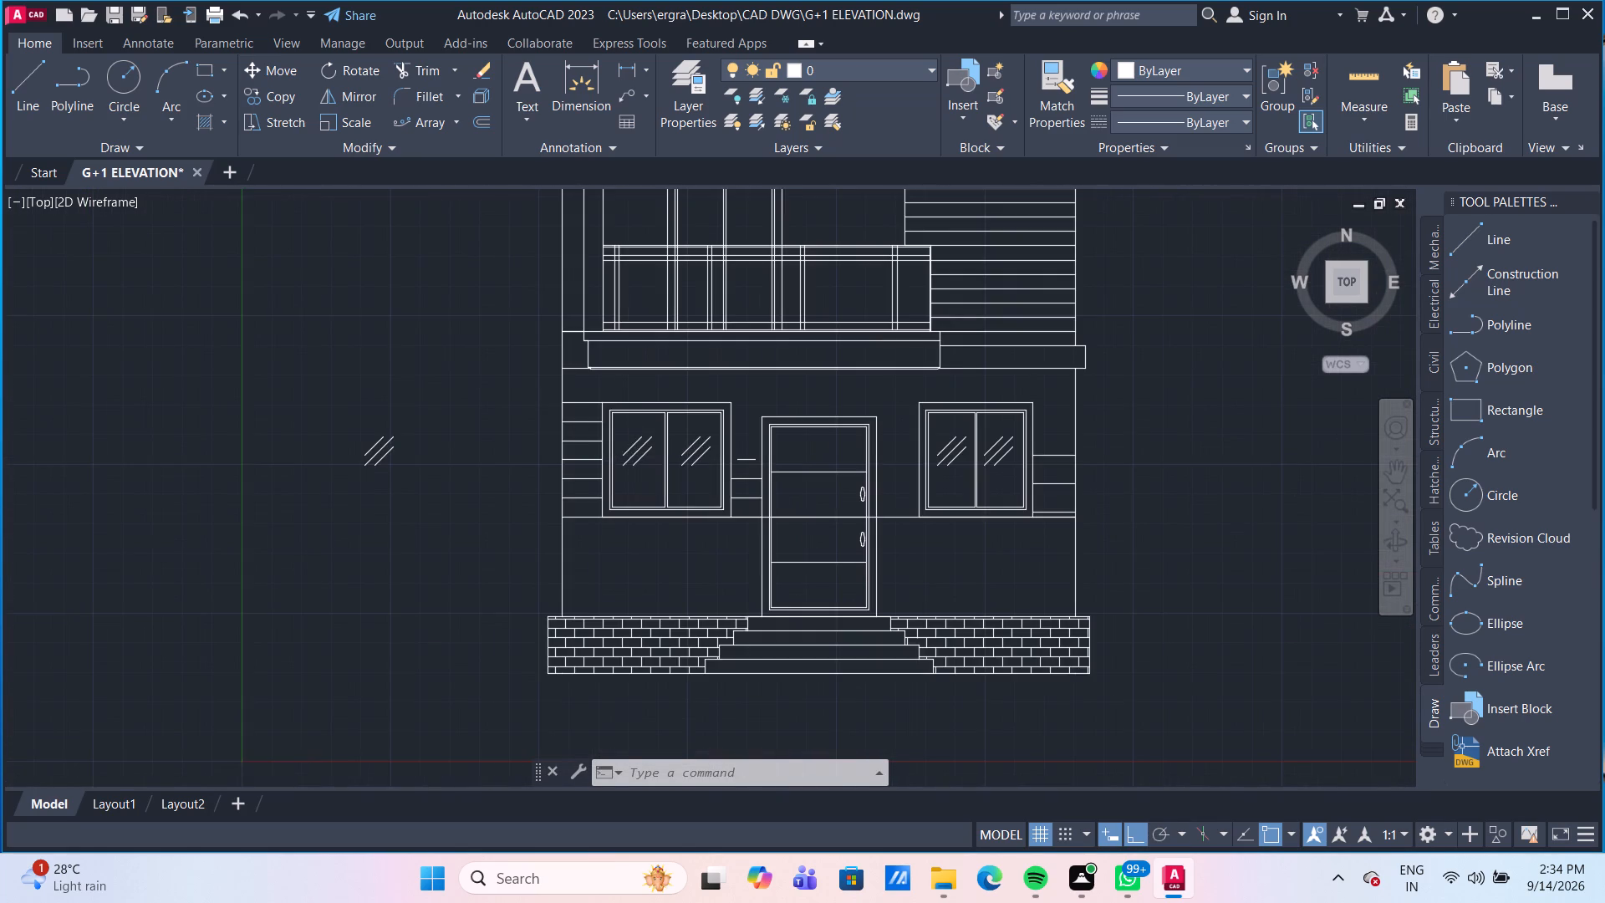
Undo the glass-mark copies placed in the panes of both ground-floor windows.
{"action": "scroll", "coordinate": [638, 457], "scroll_direction": "up", "scroll_amount": 1}
{"action": "scroll", "coordinate": [642, 506], "scroll_direction": "down", "scroll_amount": 2}
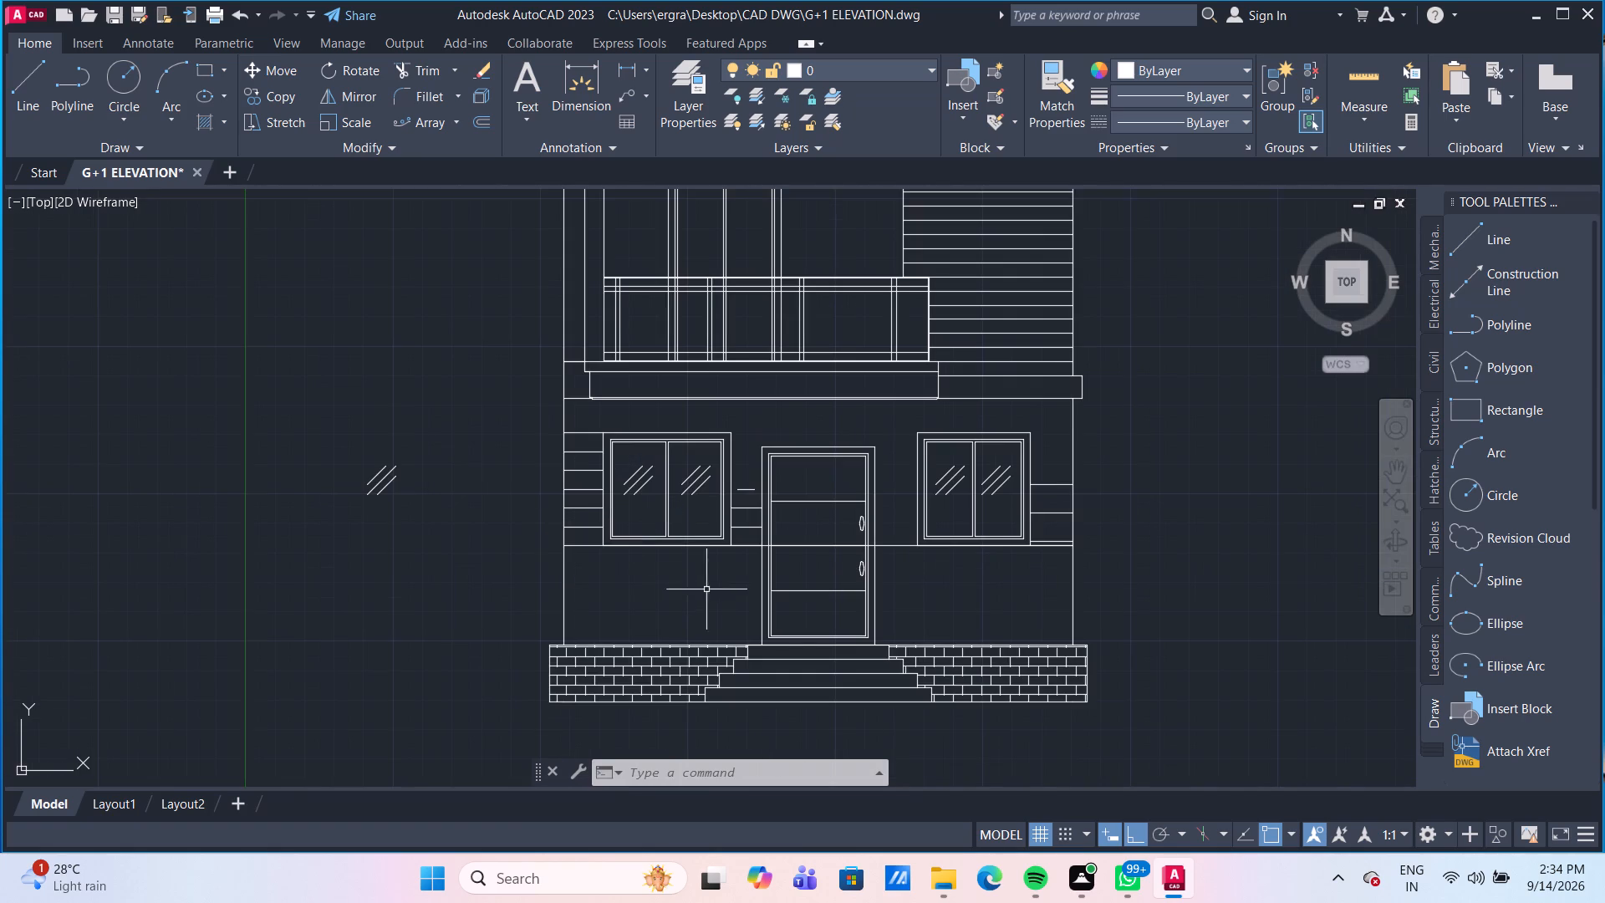
{"action": "key", "text": "ctrl+z"}
{"action": "key", "text": "ctrl+z"}
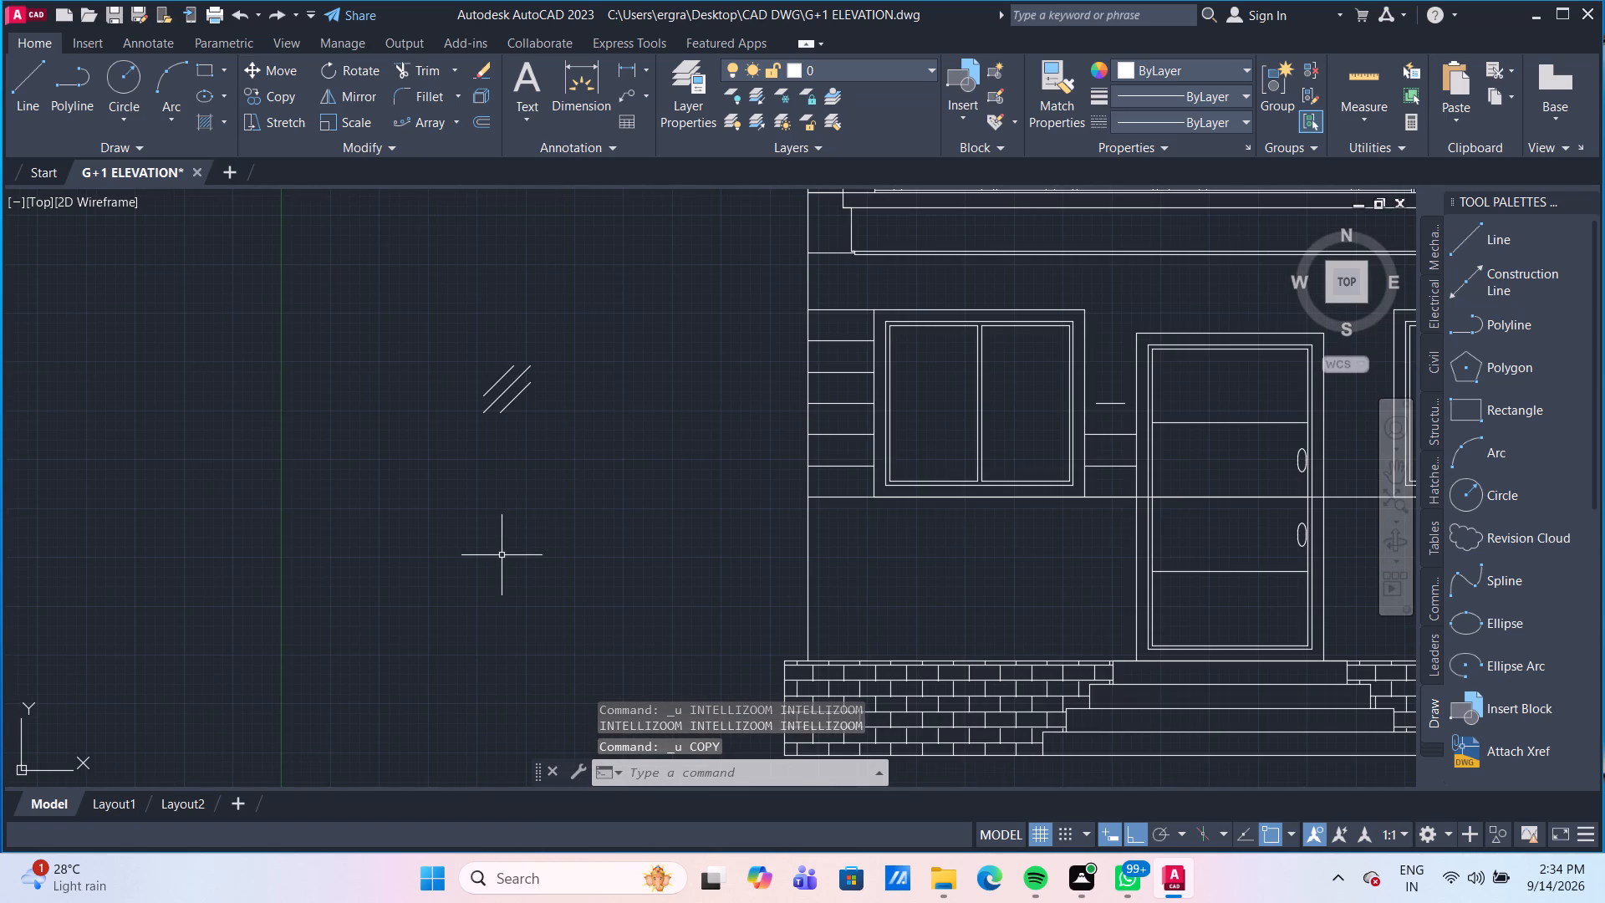
Erase the grouped three-diagonal glass mark standing beside the house.
{"action": "left_click_drag", "start_coordinate": [596, 472], "coordinate": [545, 410]}
{"action": "left_click", "coordinate": [443, 300]}
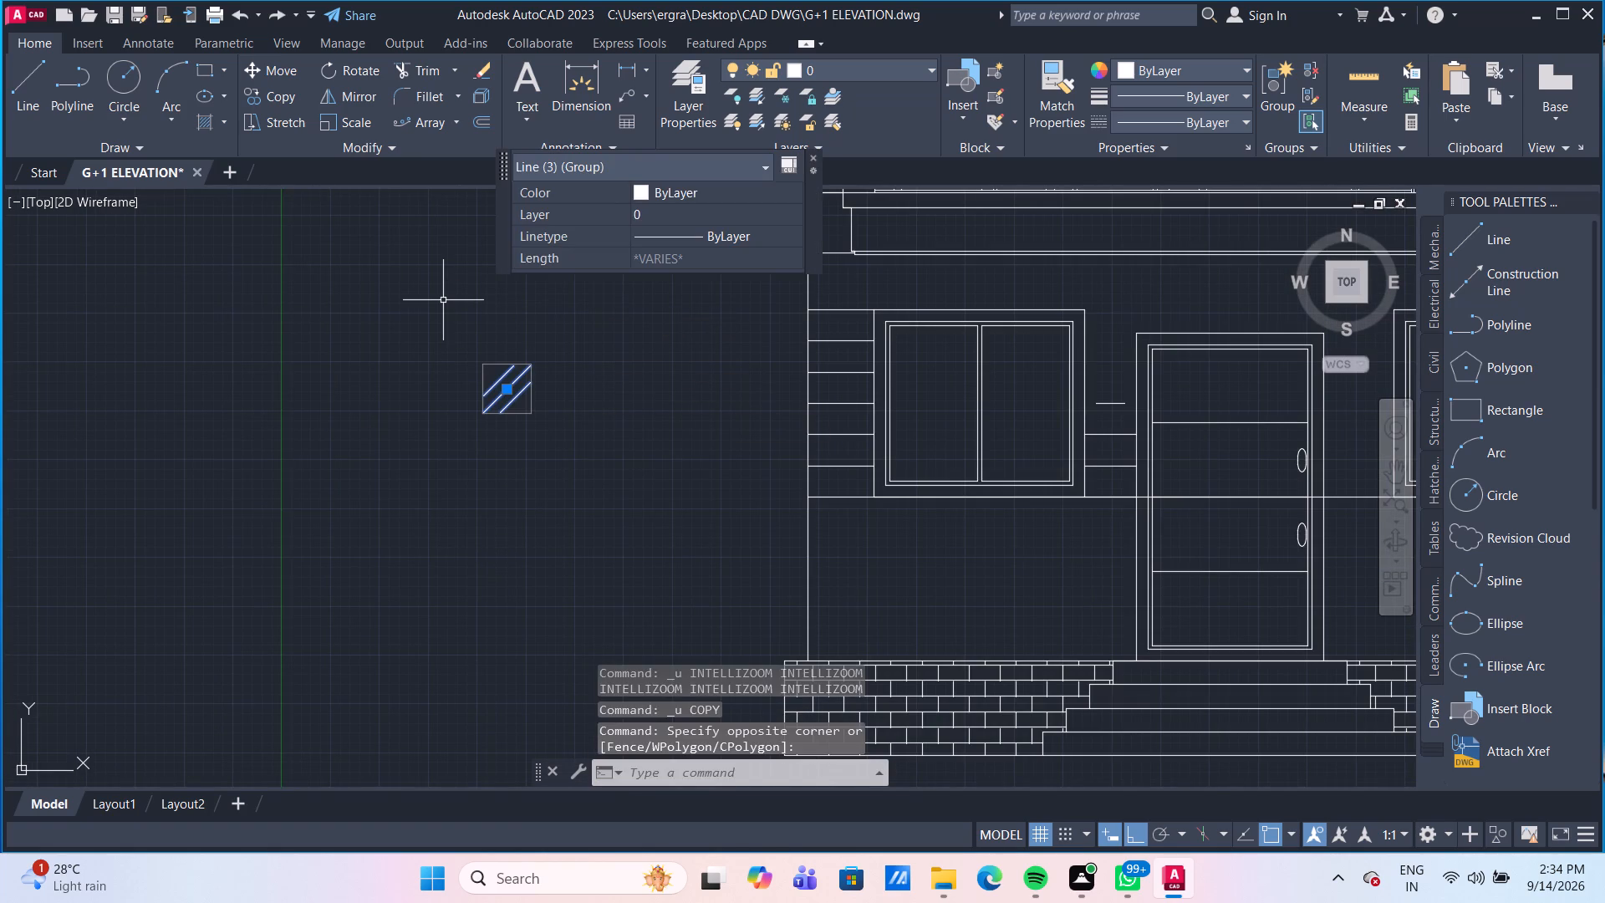
{"action": "key", "text": "Delete"}
Shorten the seventh horizontal cladding line from the top of the upper-floor wall by stretching its outer end 3' inward.
{"action": "scroll", "coordinate": [496, 393], "scroll_direction": "down", "scroll_amount": 3}
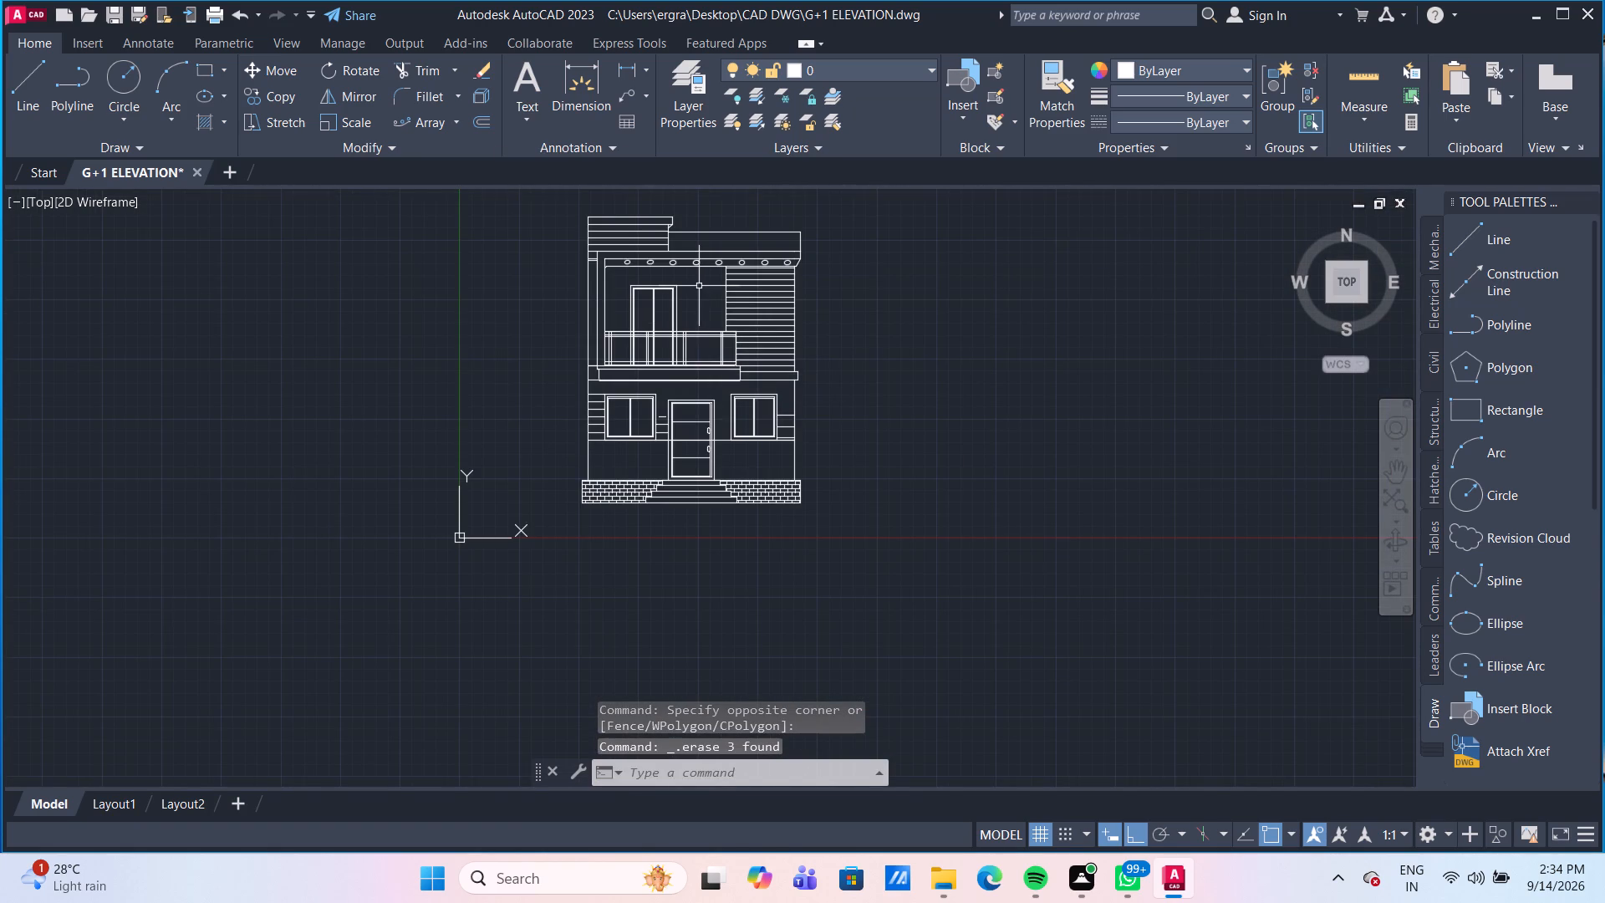
{"action": "middle_click_drag", "start_coordinate": [972, 303], "coordinate": [981, 444]}
{"action": "middle_click_drag", "start_coordinate": [894, 528], "coordinate": [899, 452]}
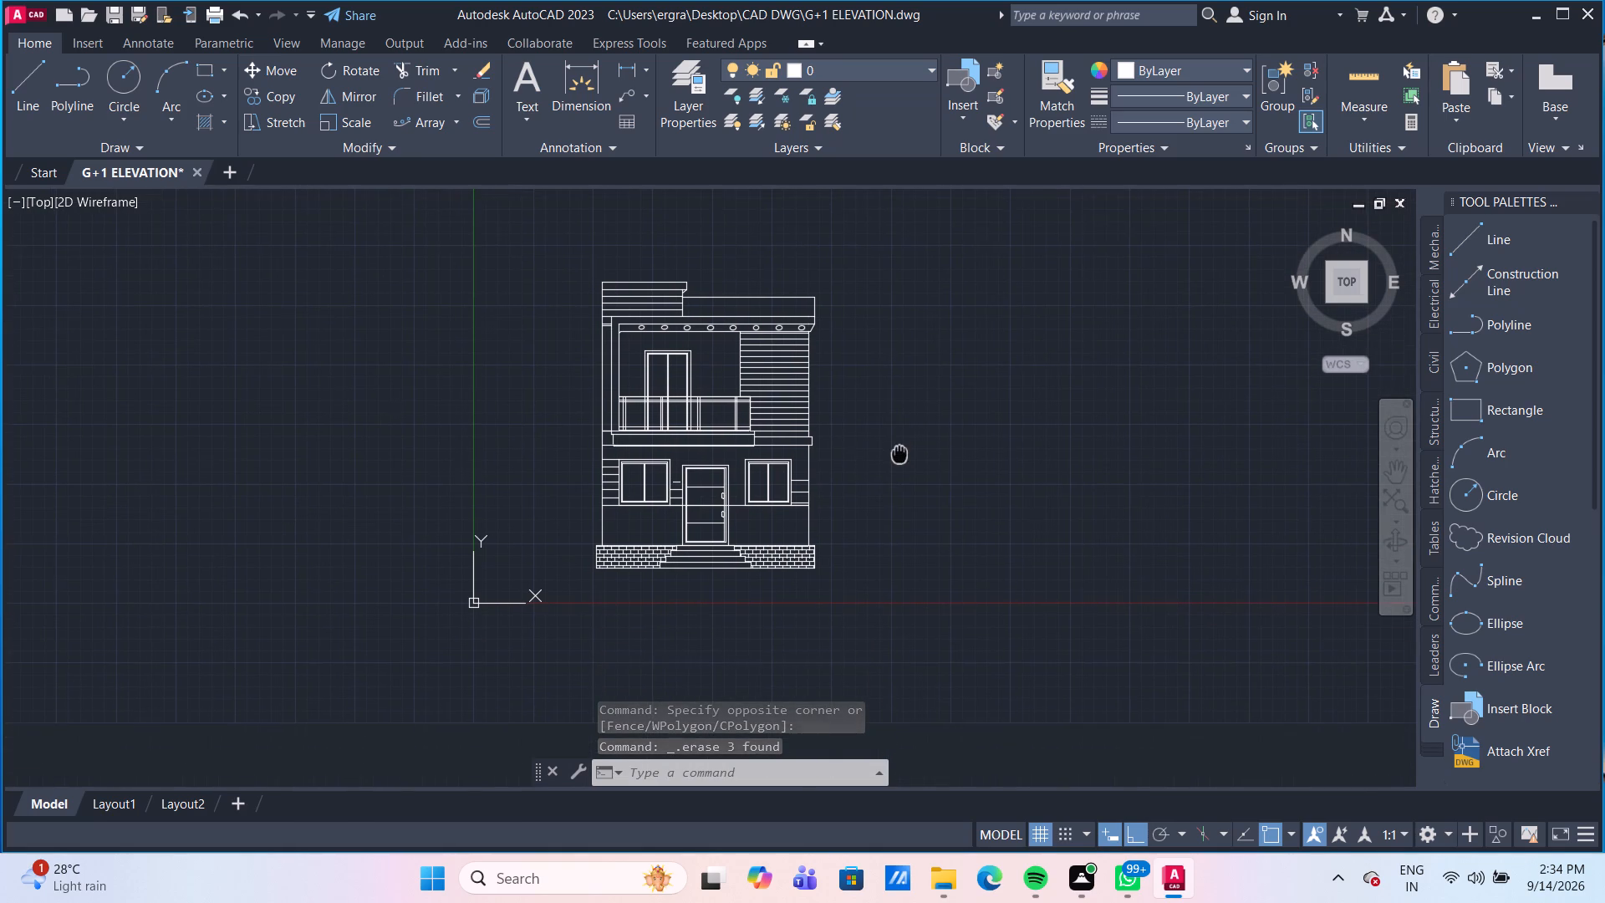
{"action": "middle_click_drag", "start_coordinate": [899, 452], "coordinate": [898, 452]}
{"action": "scroll", "coordinate": [860, 449], "scroll_direction": "up", "scroll_amount": 1}
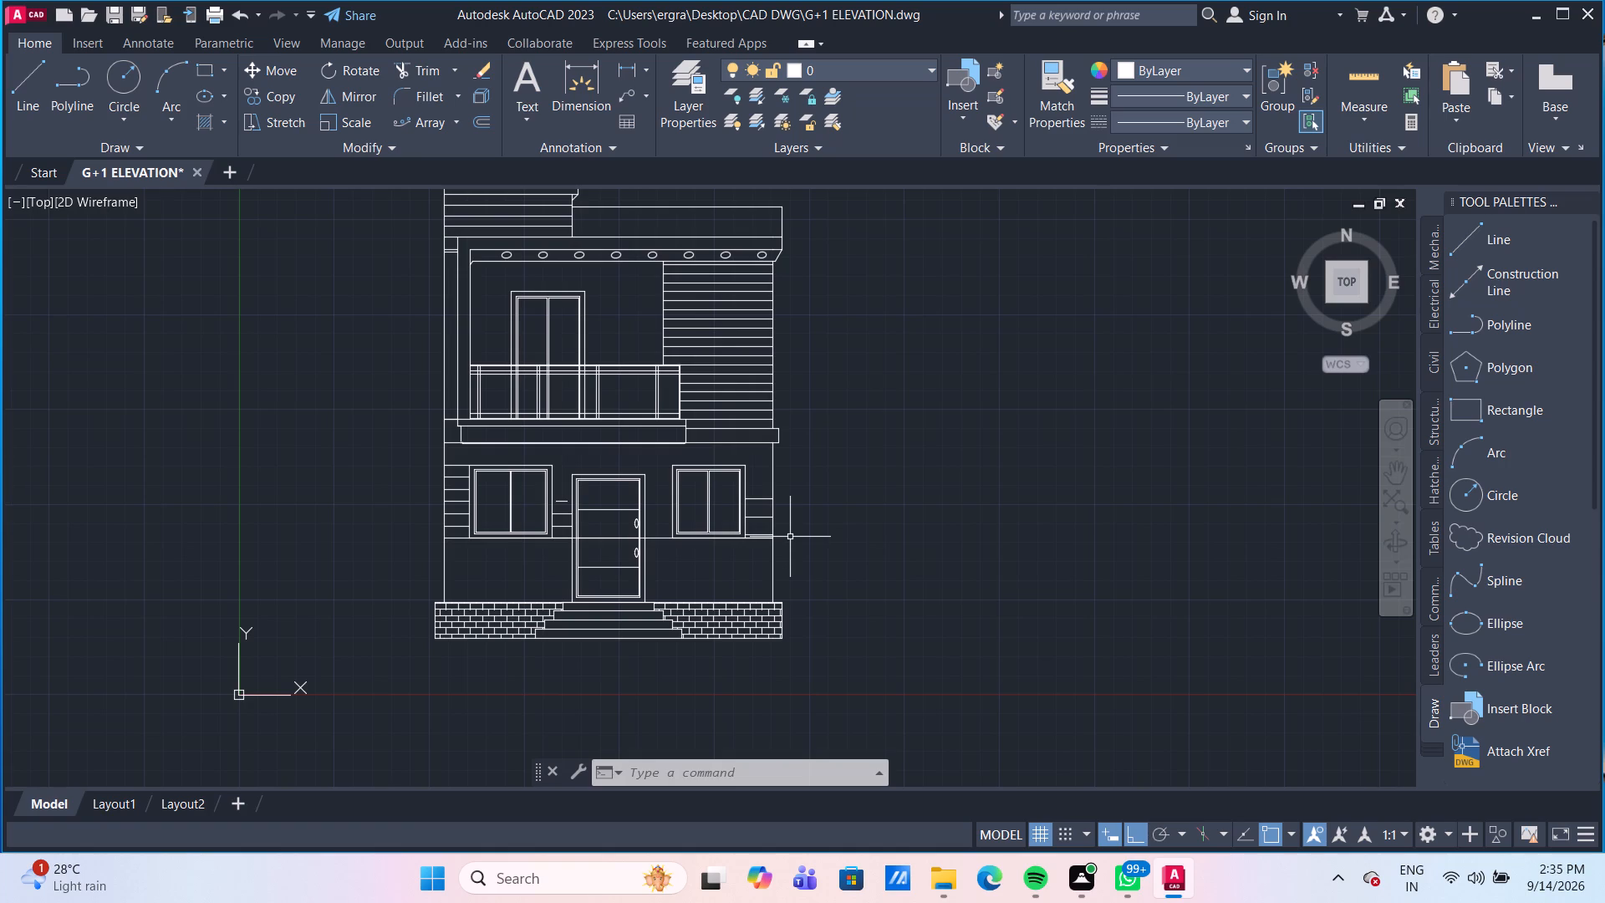
{"action": "scroll", "coordinate": [712, 304], "scroll_direction": "up", "scroll_amount": 2}
{"action": "middle_click_drag", "start_coordinate": [827, 346], "coordinate": [747, 390]}
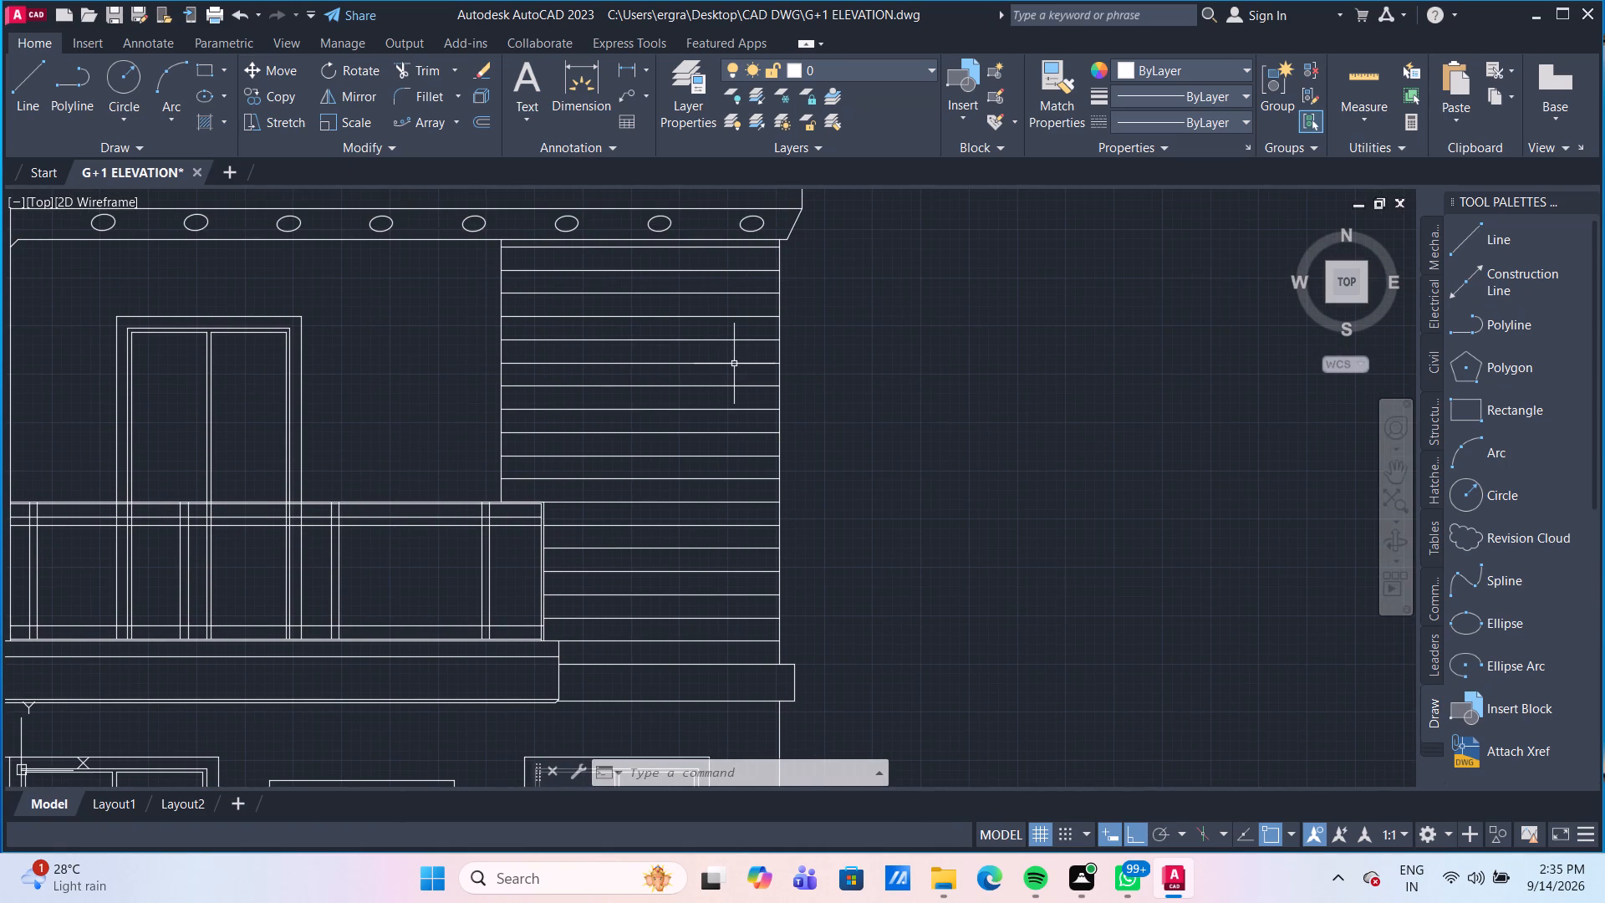
{"action": "left_click", "coordinate": [734, 364]}
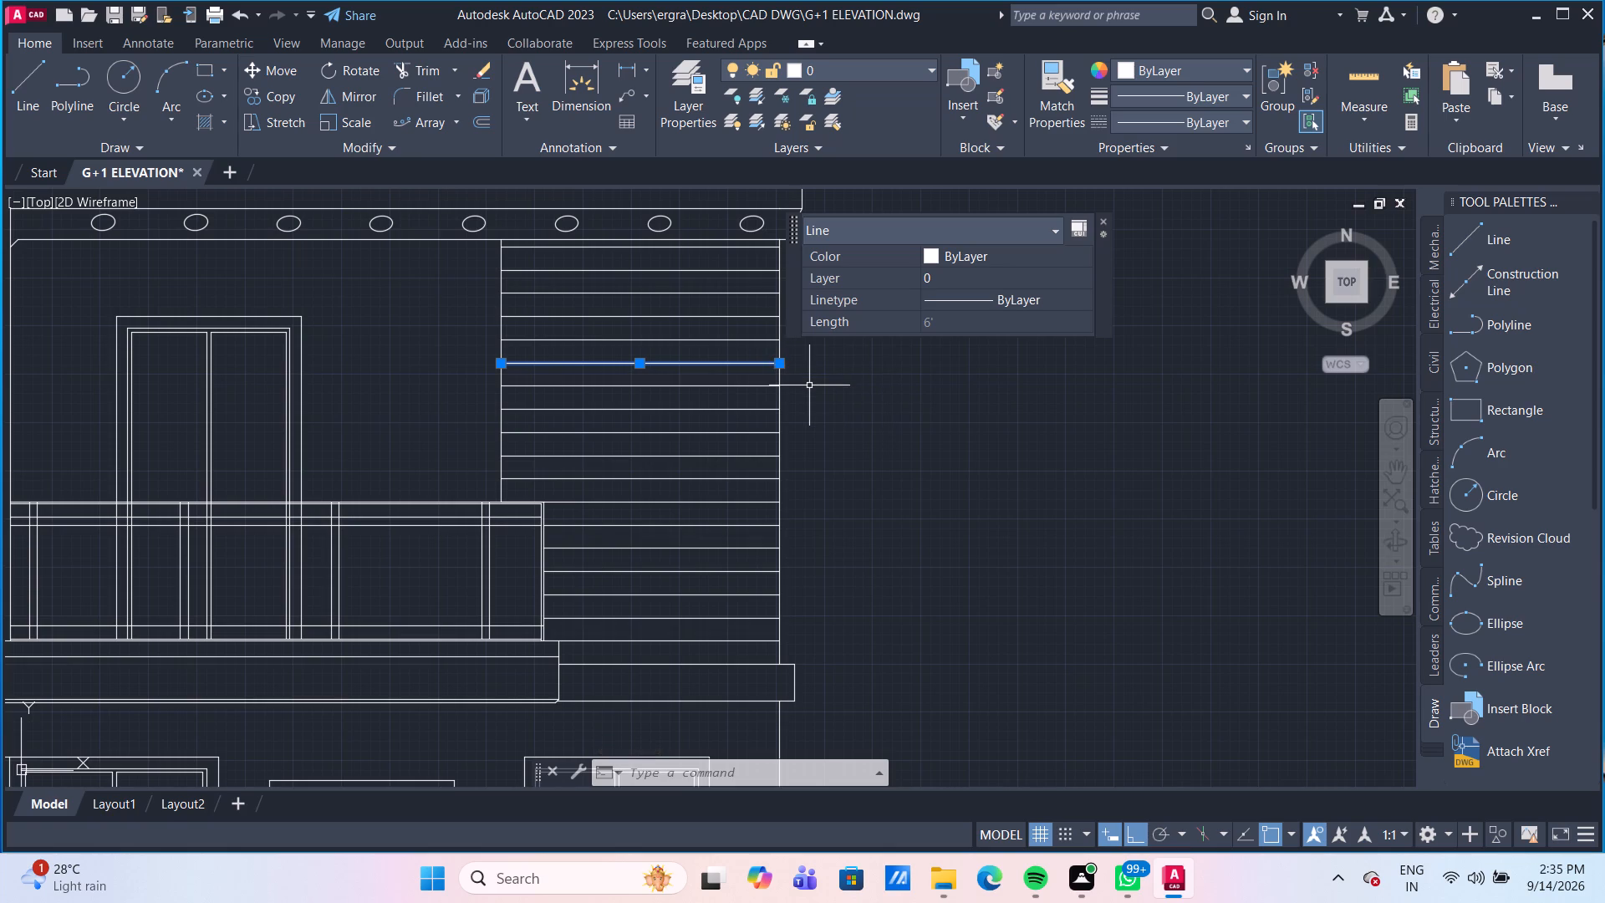
{"action": "key", "text": "Escape"}
{"action": "left_click", "coordinate": [735, 387]}
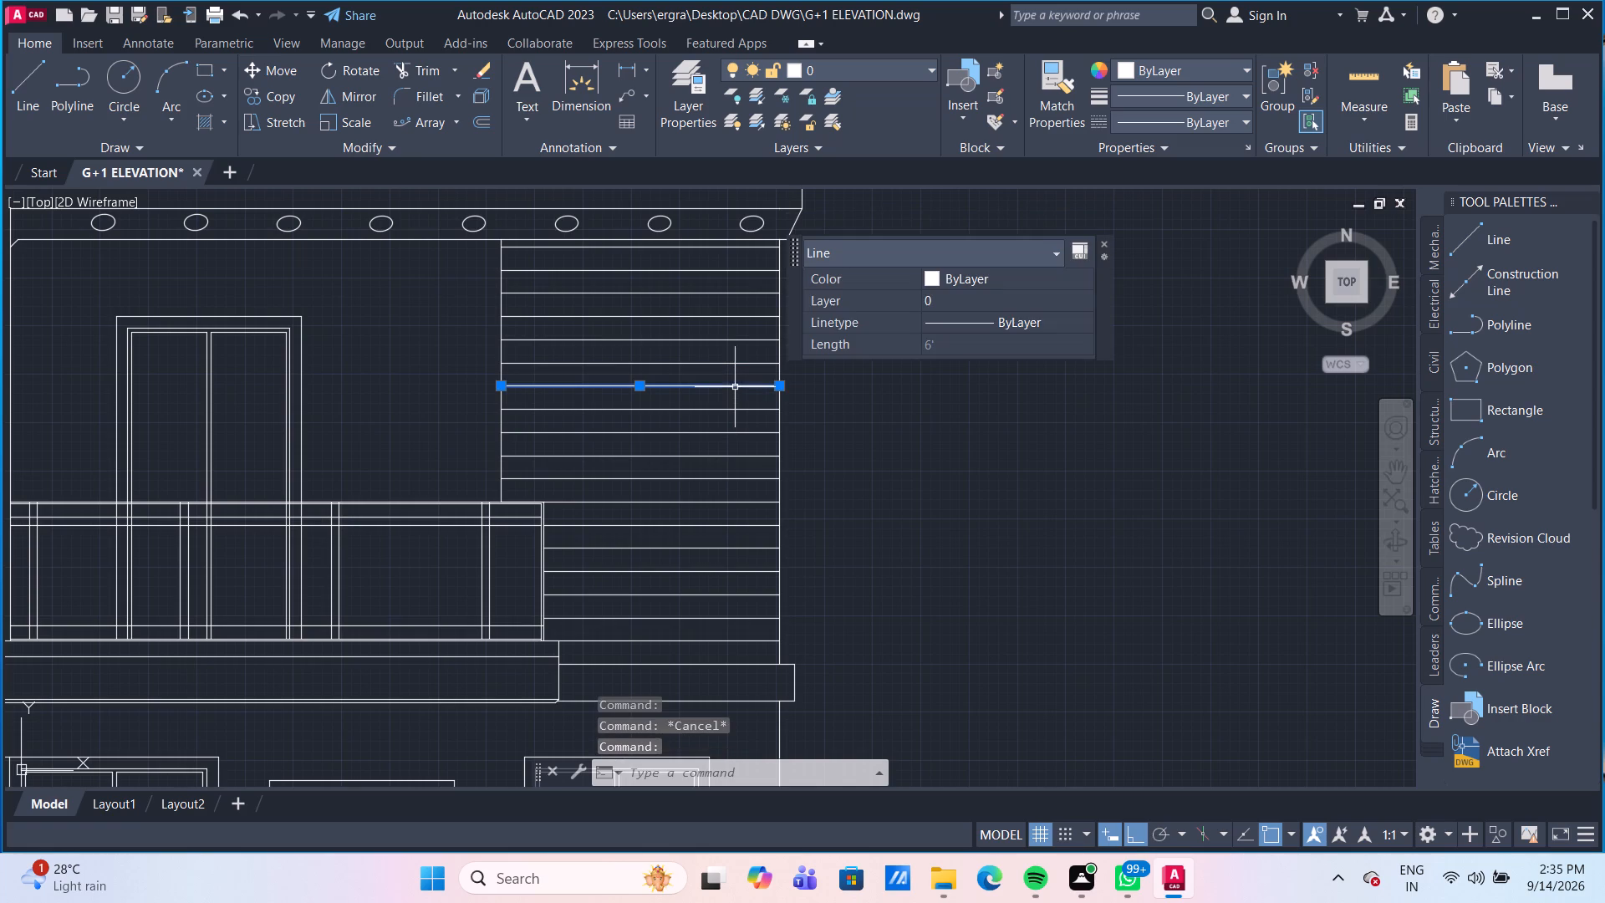
{"action": "left_click", "coordinate": [781, 382]}
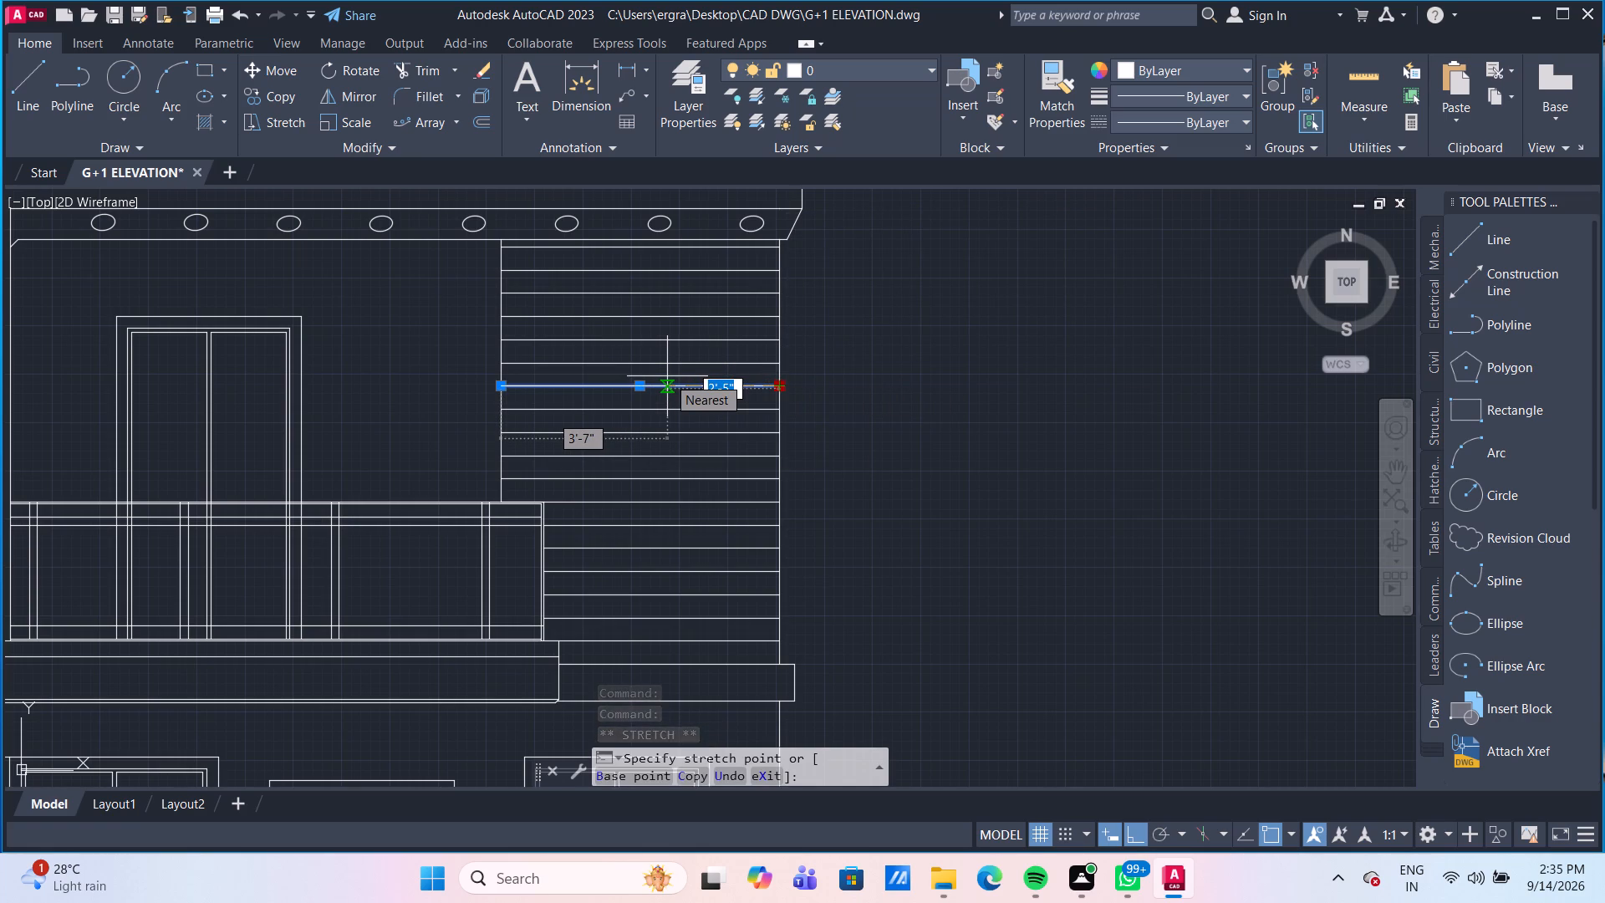
{"action": "type", "text": "3'"}
{"action": "key", "text": "Return"}
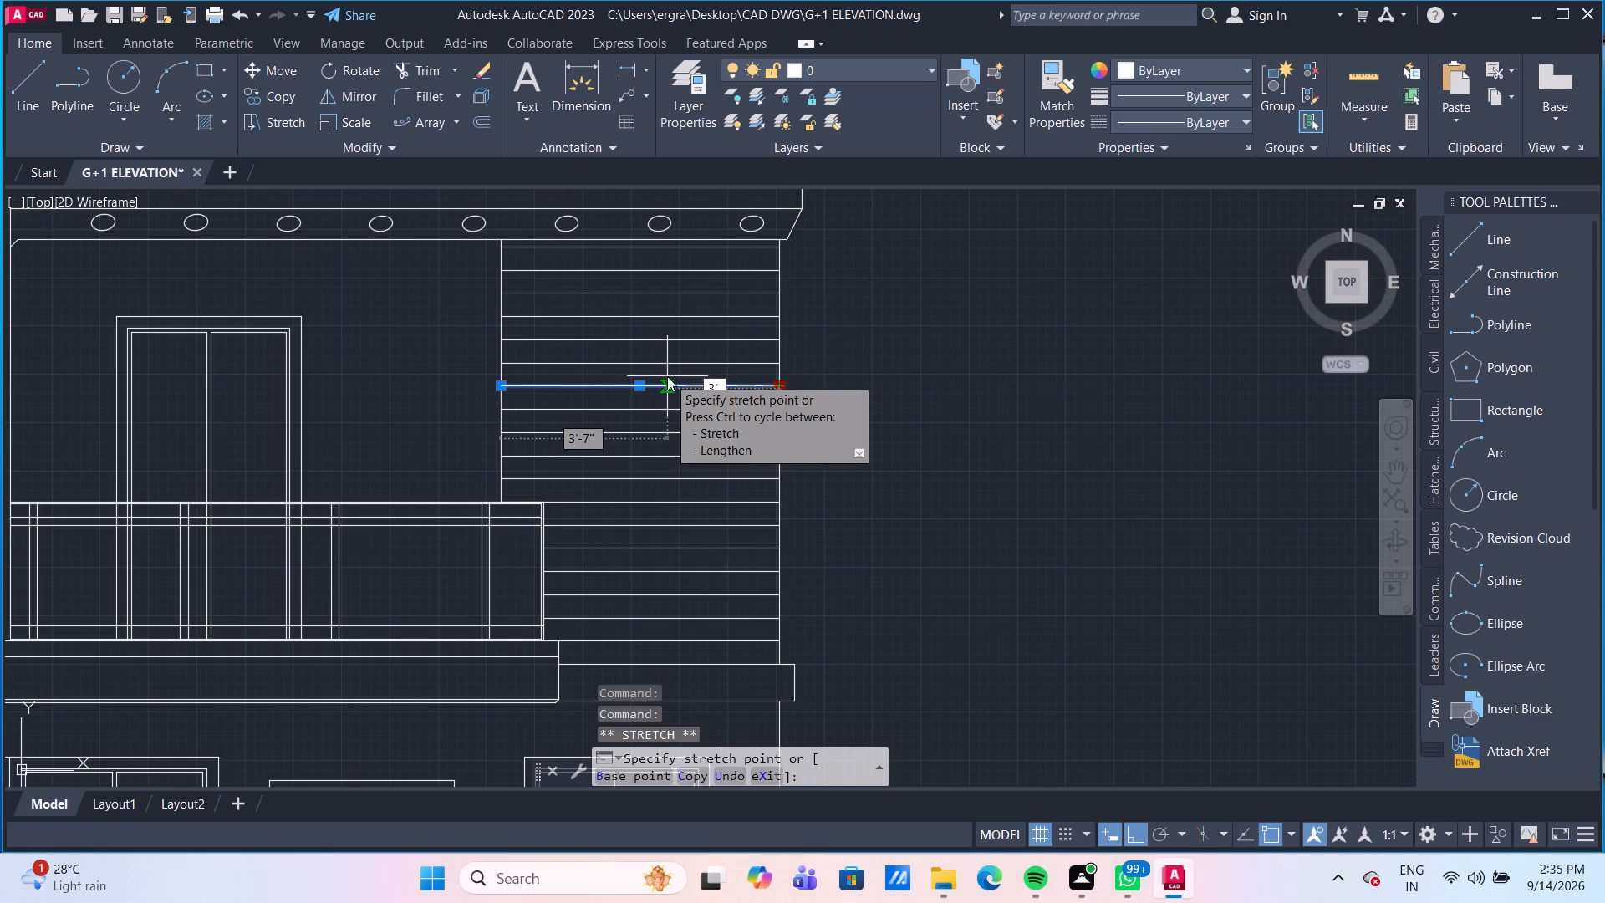
{"action": "key", "text": "Escape"}
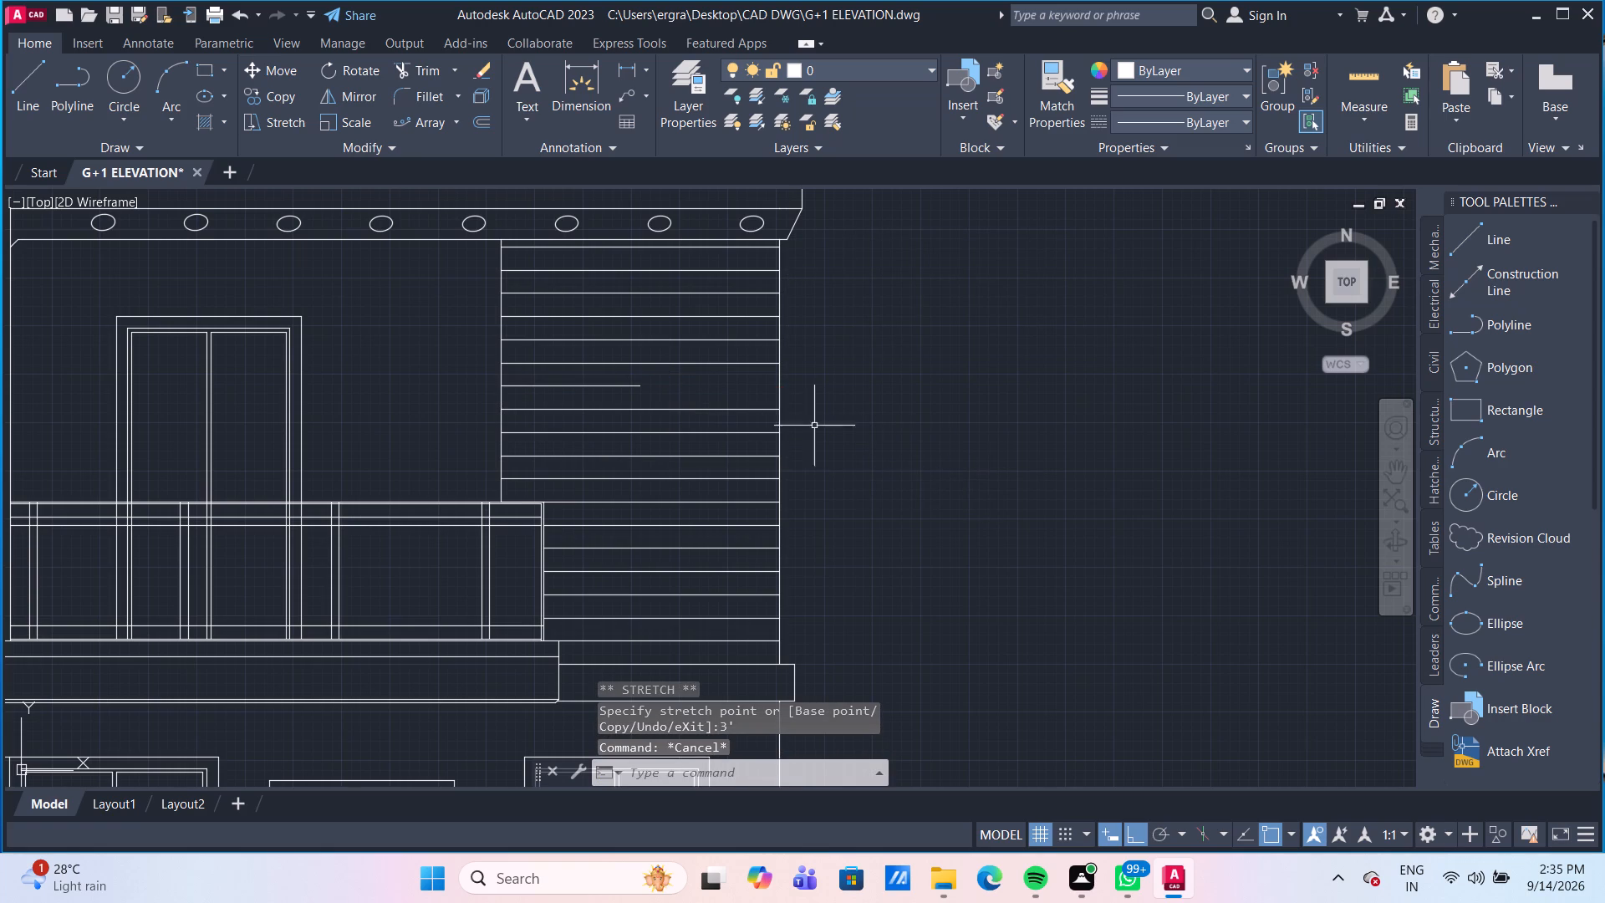
Stretch the outer end of the cladding line directly below the shortened one 3' inward as well.
{"action": "left_click_drag", "start_coordinate": [698, 411], "coordinate": [710, 410]}
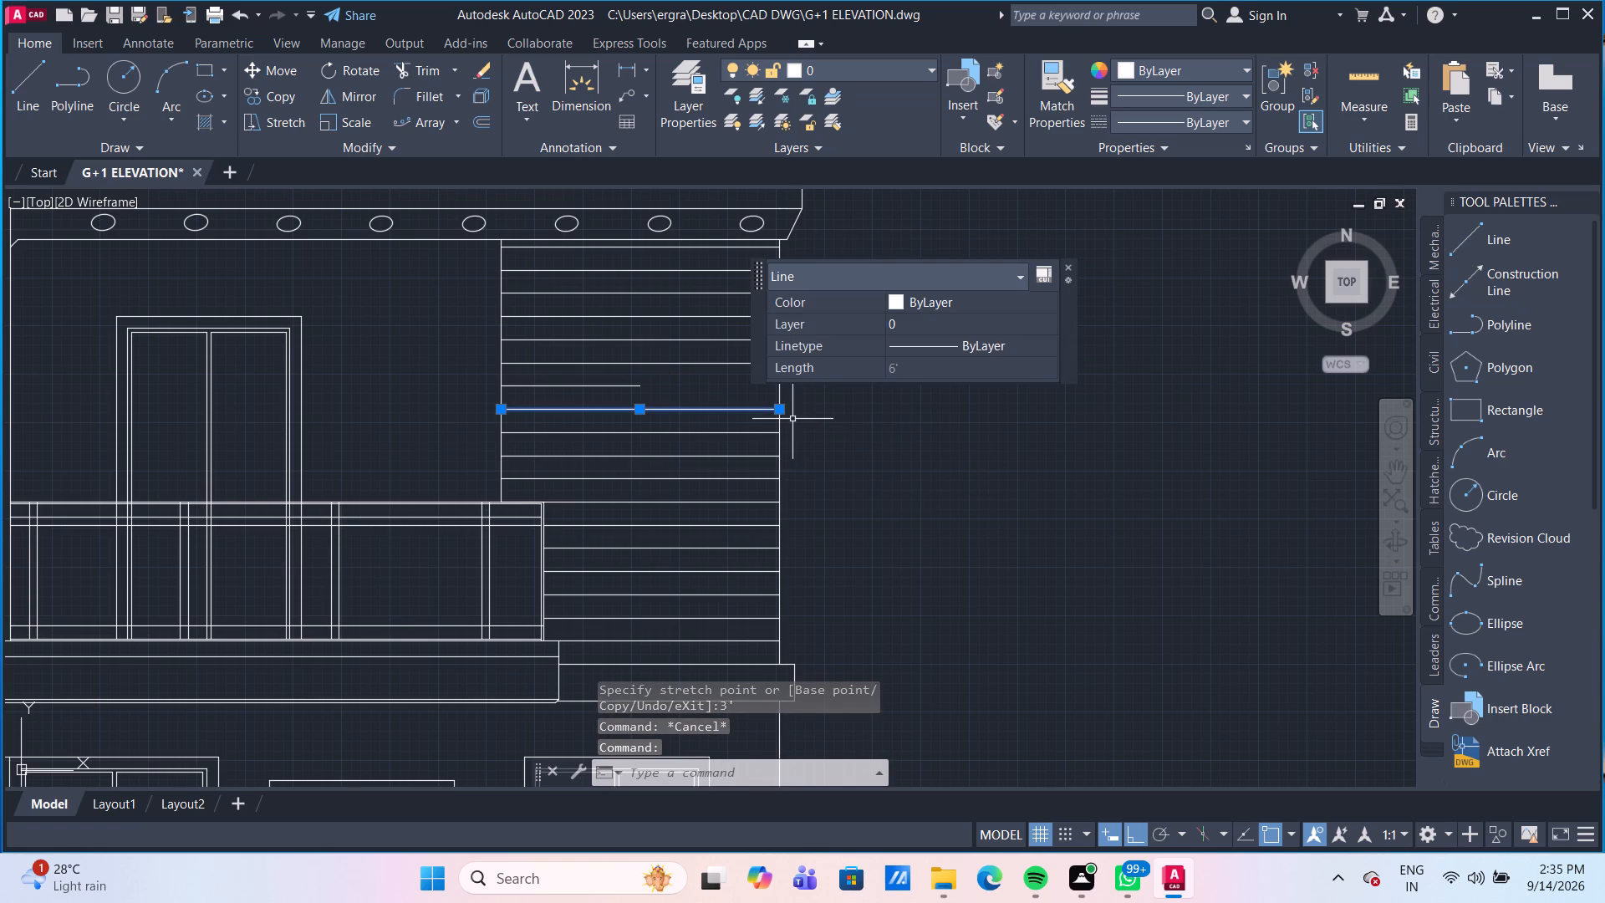
{"action": "left_click", "coordinate": [782, 412]}
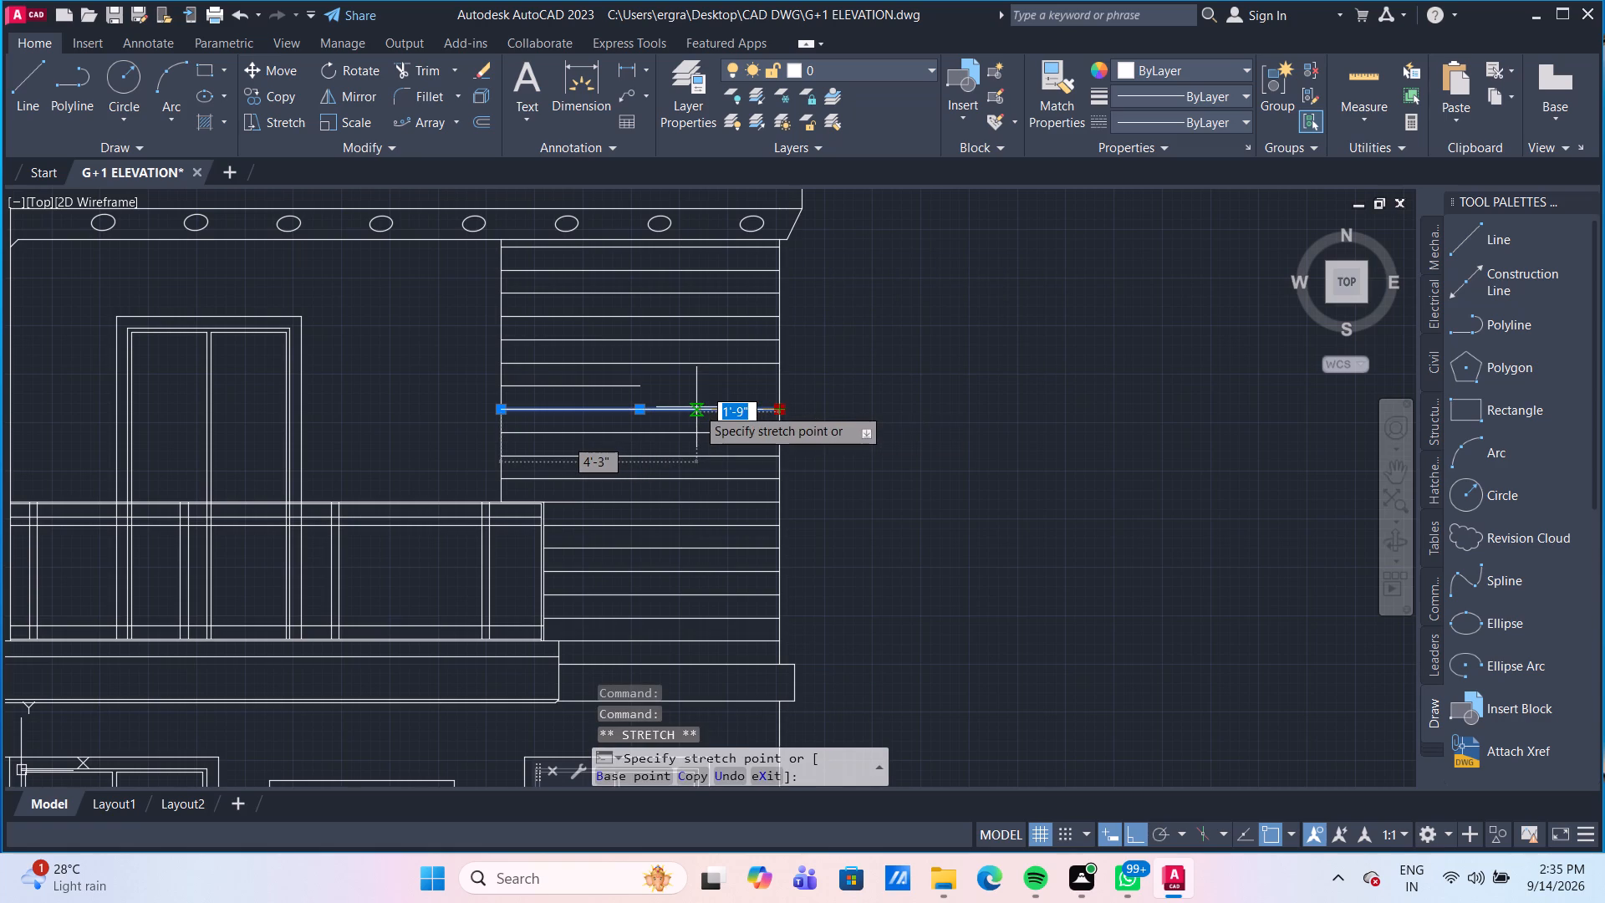
{"action": "type", "text": "3'"}
{"action": "key", "text": "Return"}
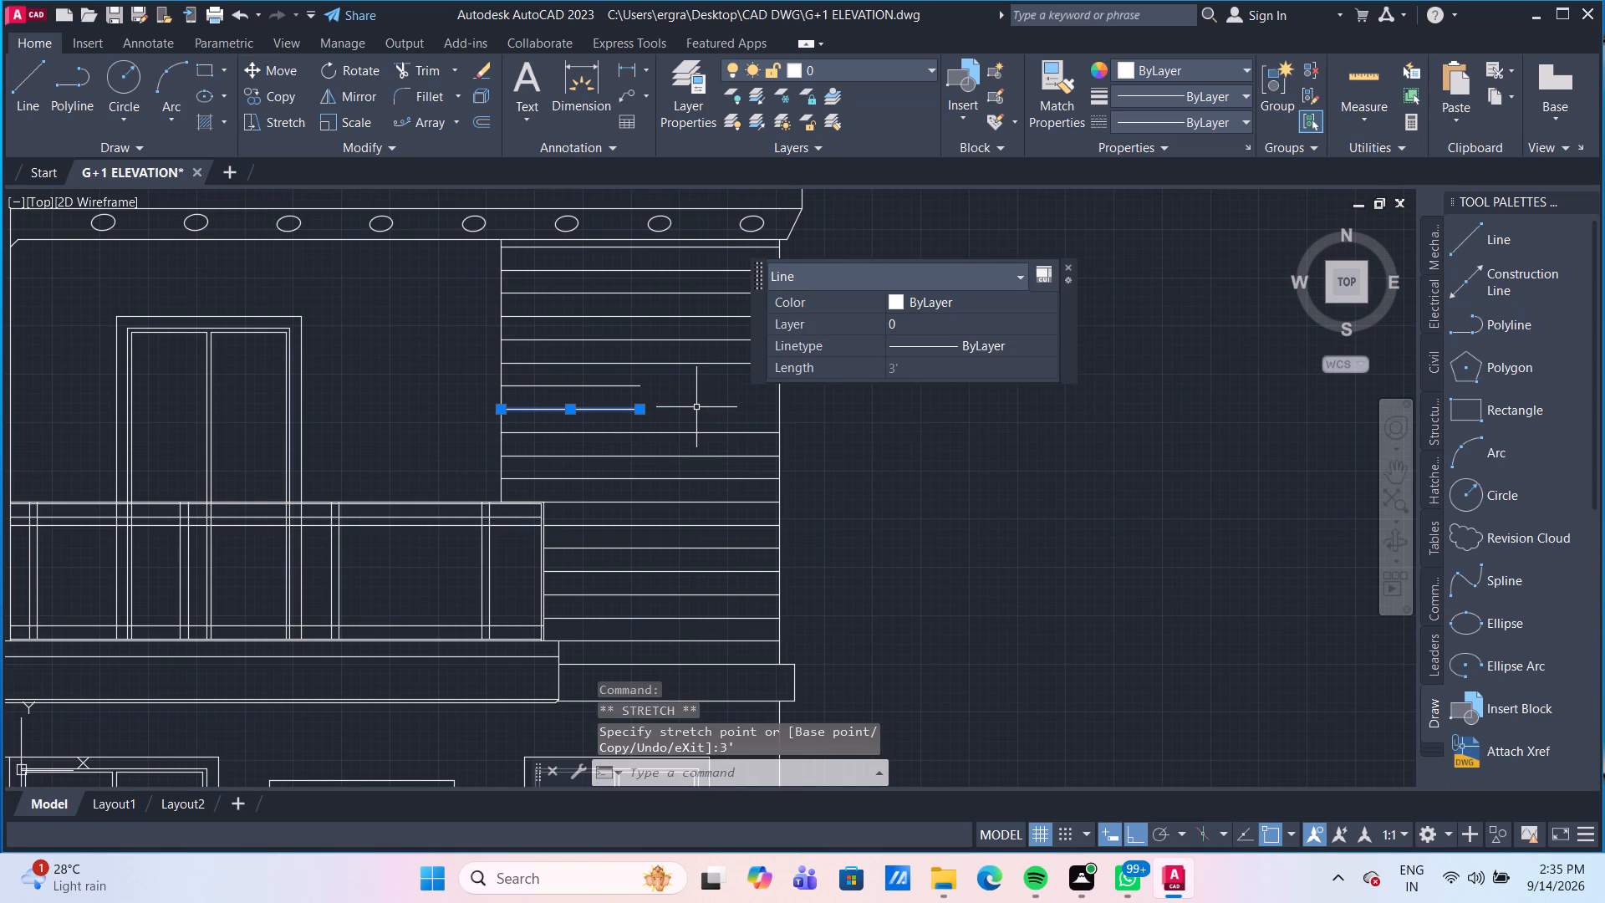
{"action": "key", "text": "Escape"}
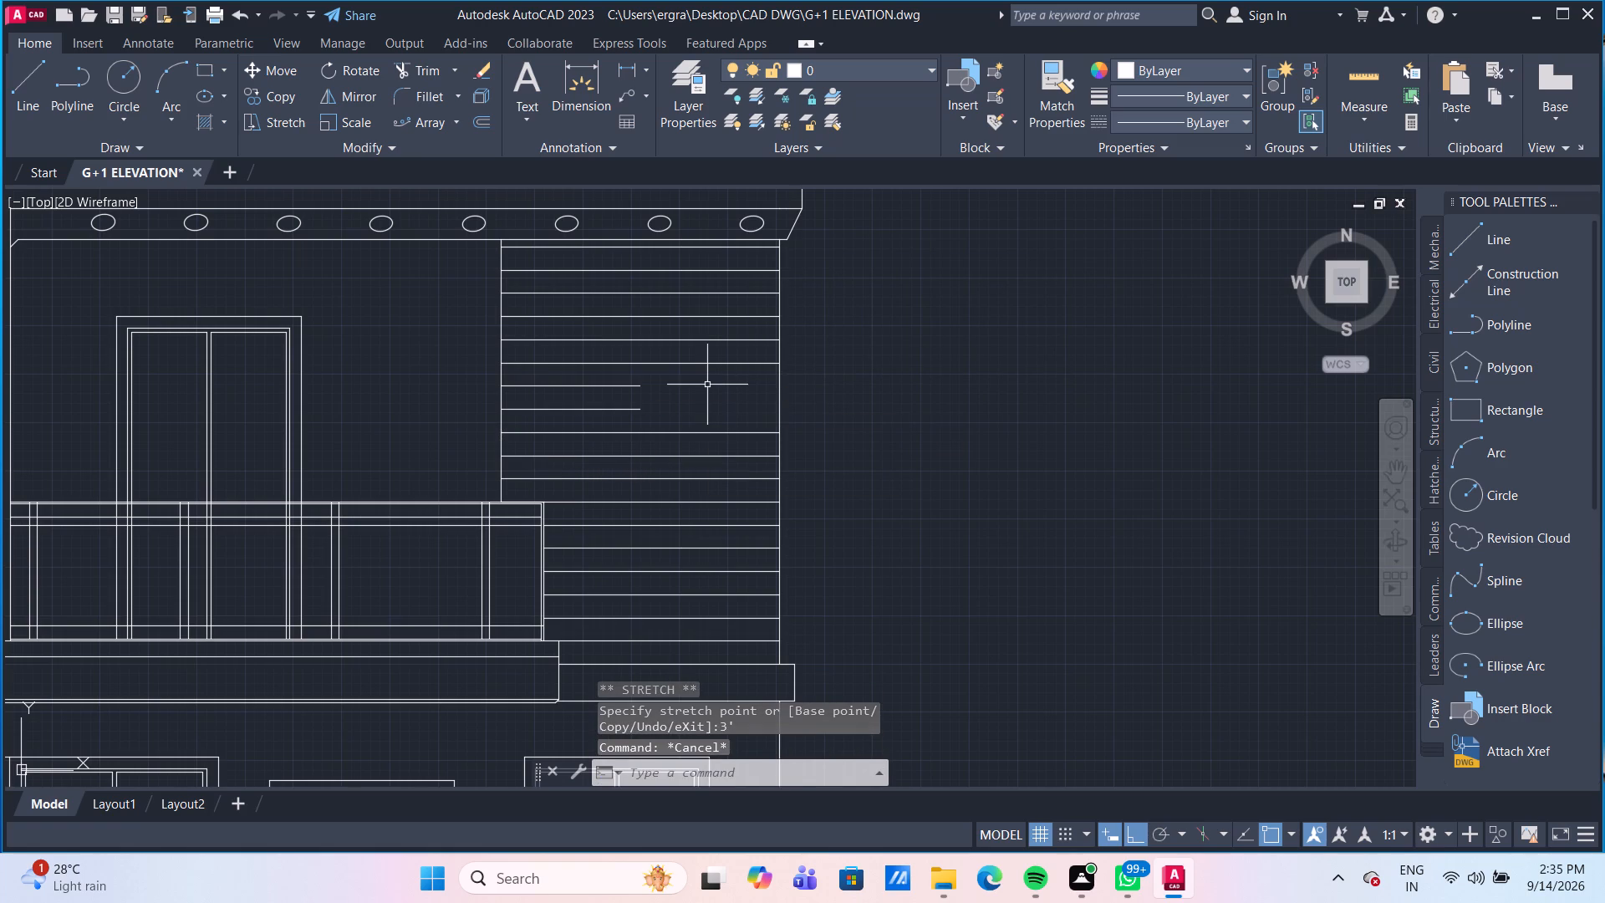
Outline a 3' wide opening at the cladding's outer edge with lines, spanning from the cladding line above the two shortened lines to the one below.
{"action": "scroll", "coordinate": [701, 382], "scroll_direction": "up", "scroll_amount": 1}
{"action": "middle_click_drag", "start_coordinate": [701, 382], "coordinate": [694, 393]}
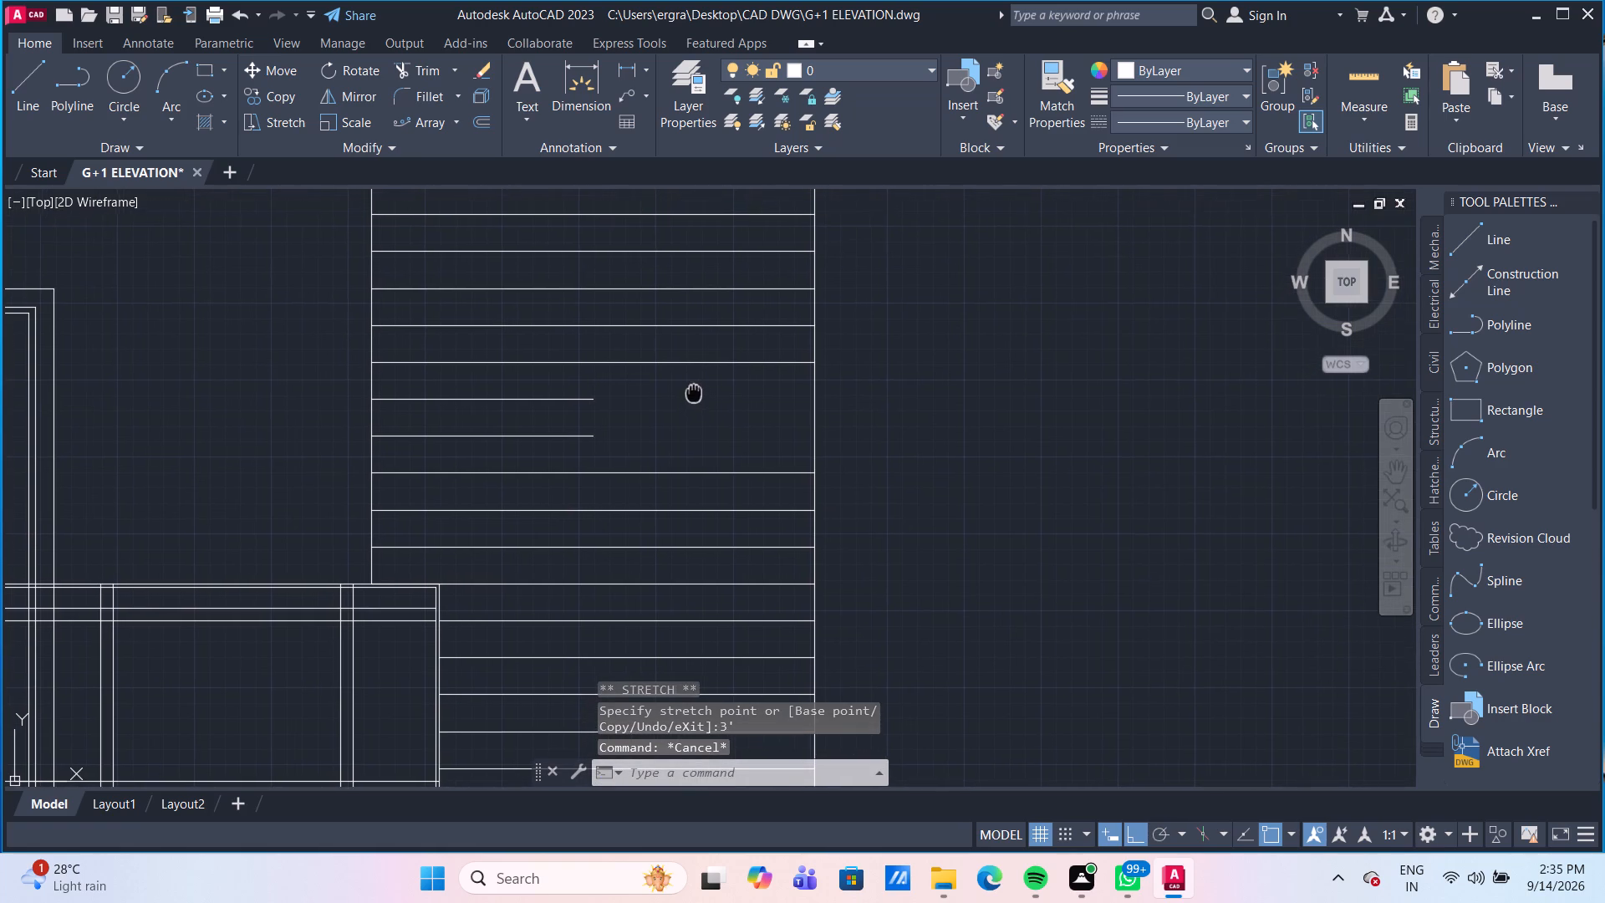
{"action": "middle_click_drag", "start_coordinate": [694, 393], "coordinate": [693, 393]}
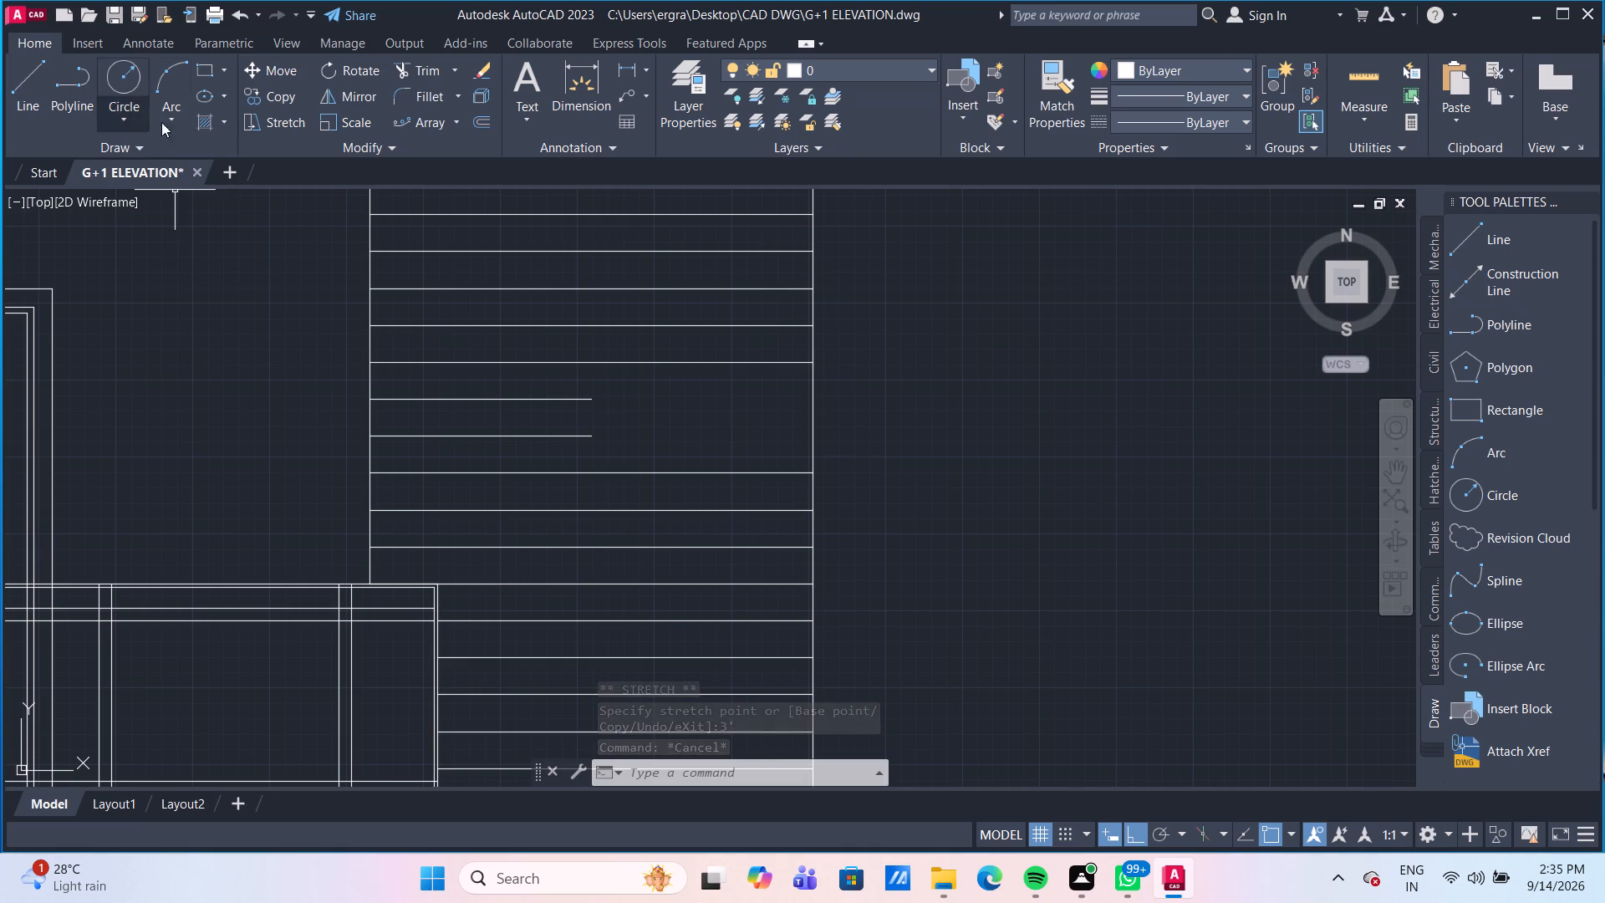
{"action": "left_click", "coordinate": [20, 88]}
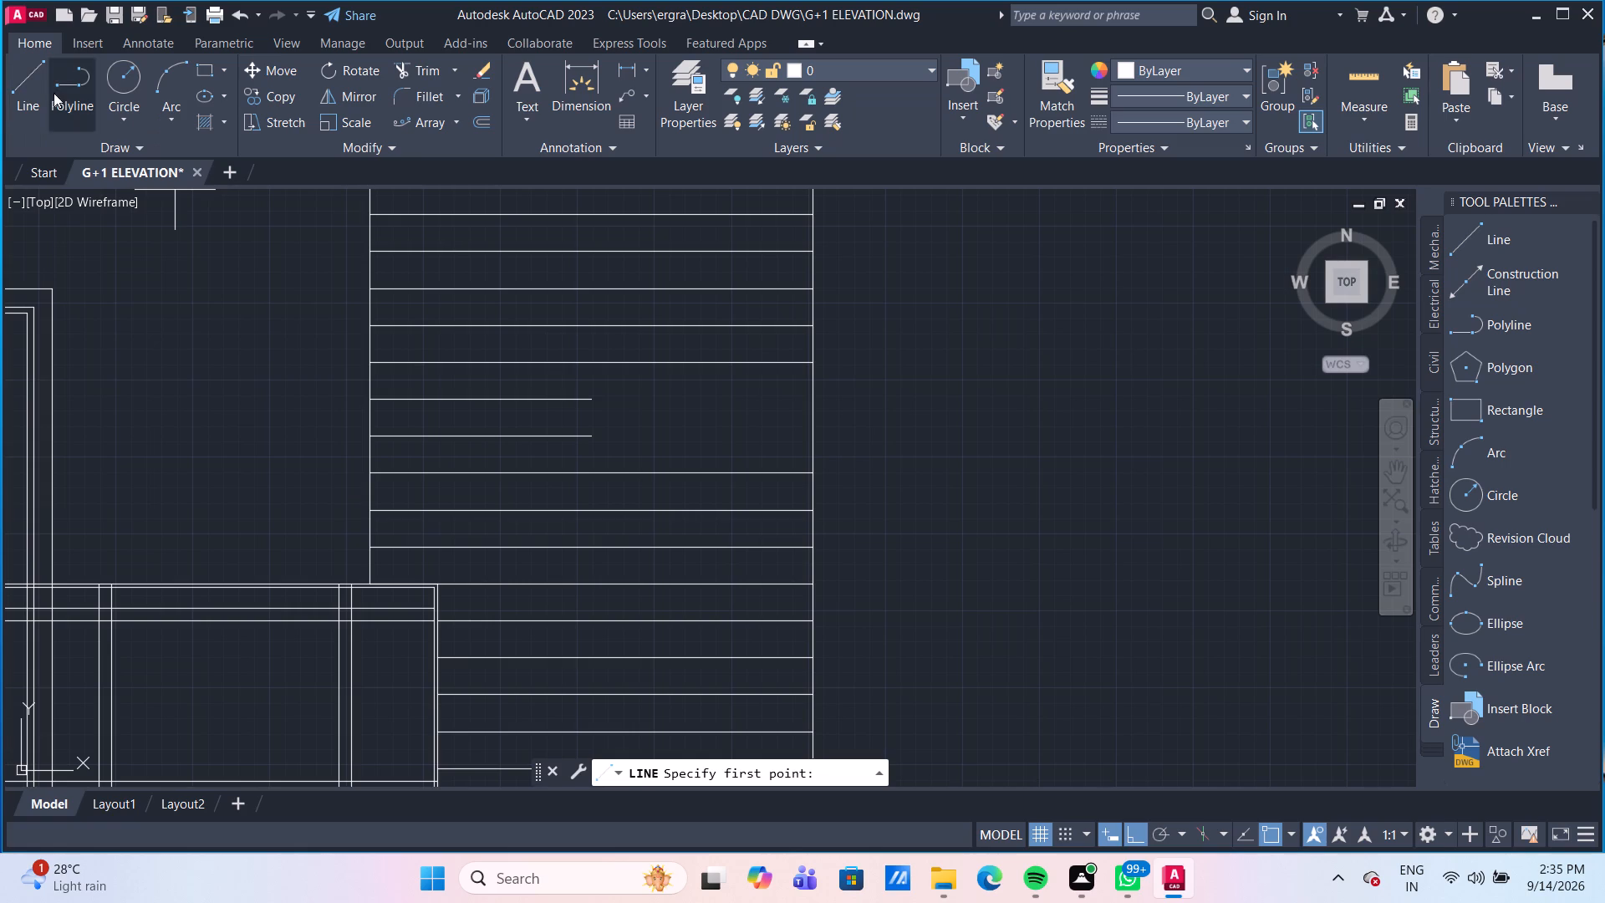
{"action": "left_click", "coordinate": [589, 399]}
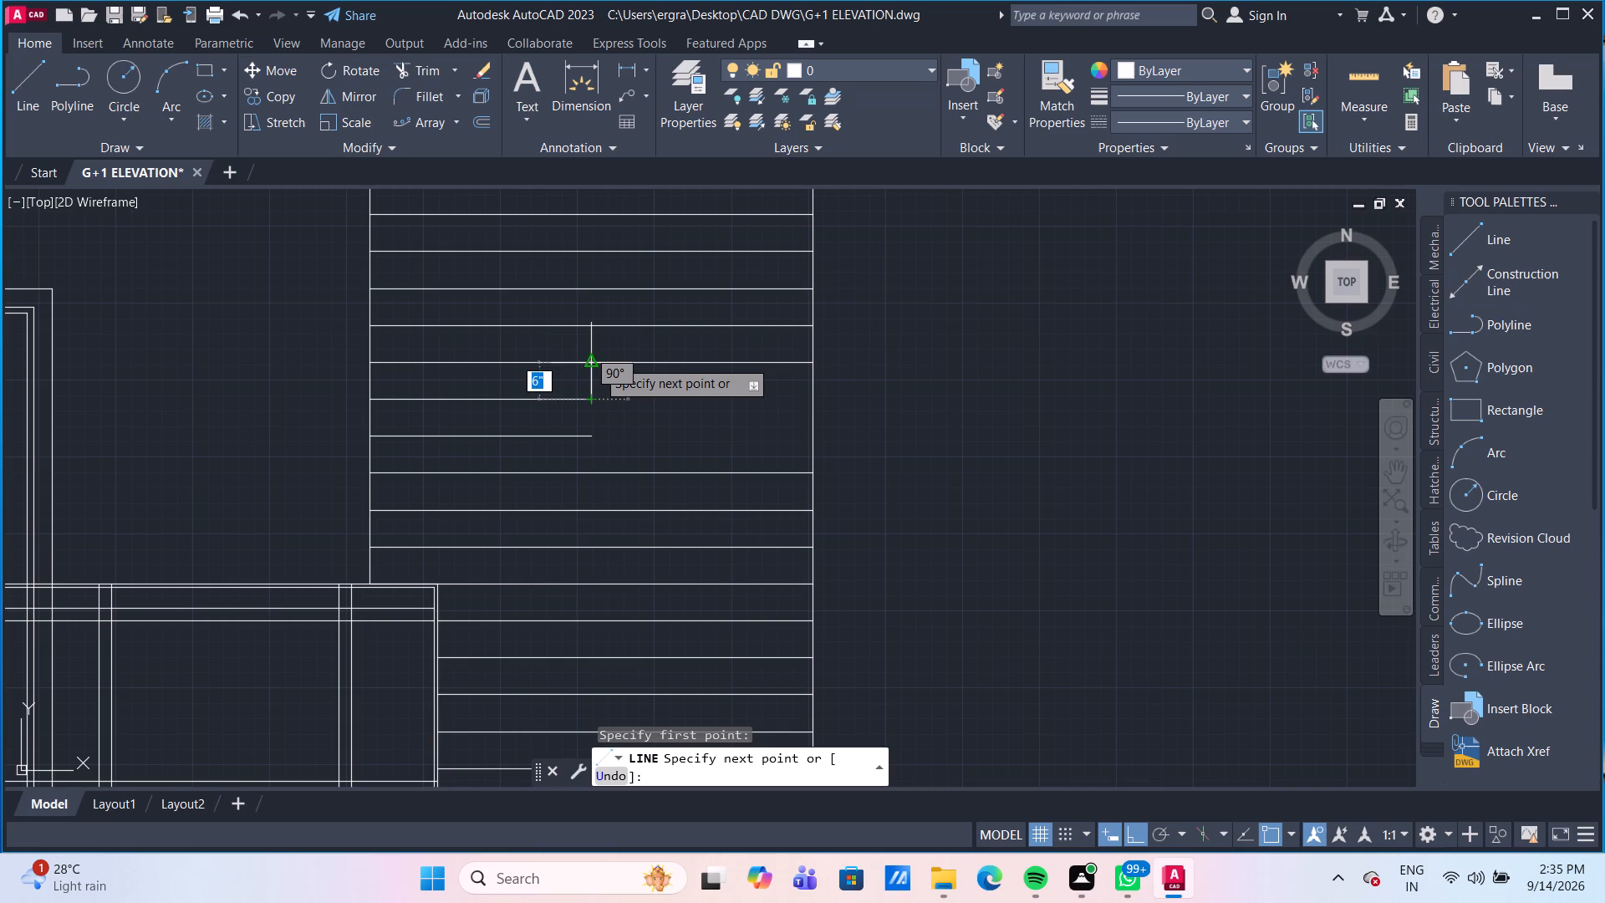
{"action": "left_click", "coordinate": [597, 360]}
{"action": "left_click", "coordinate": [813, 366]}
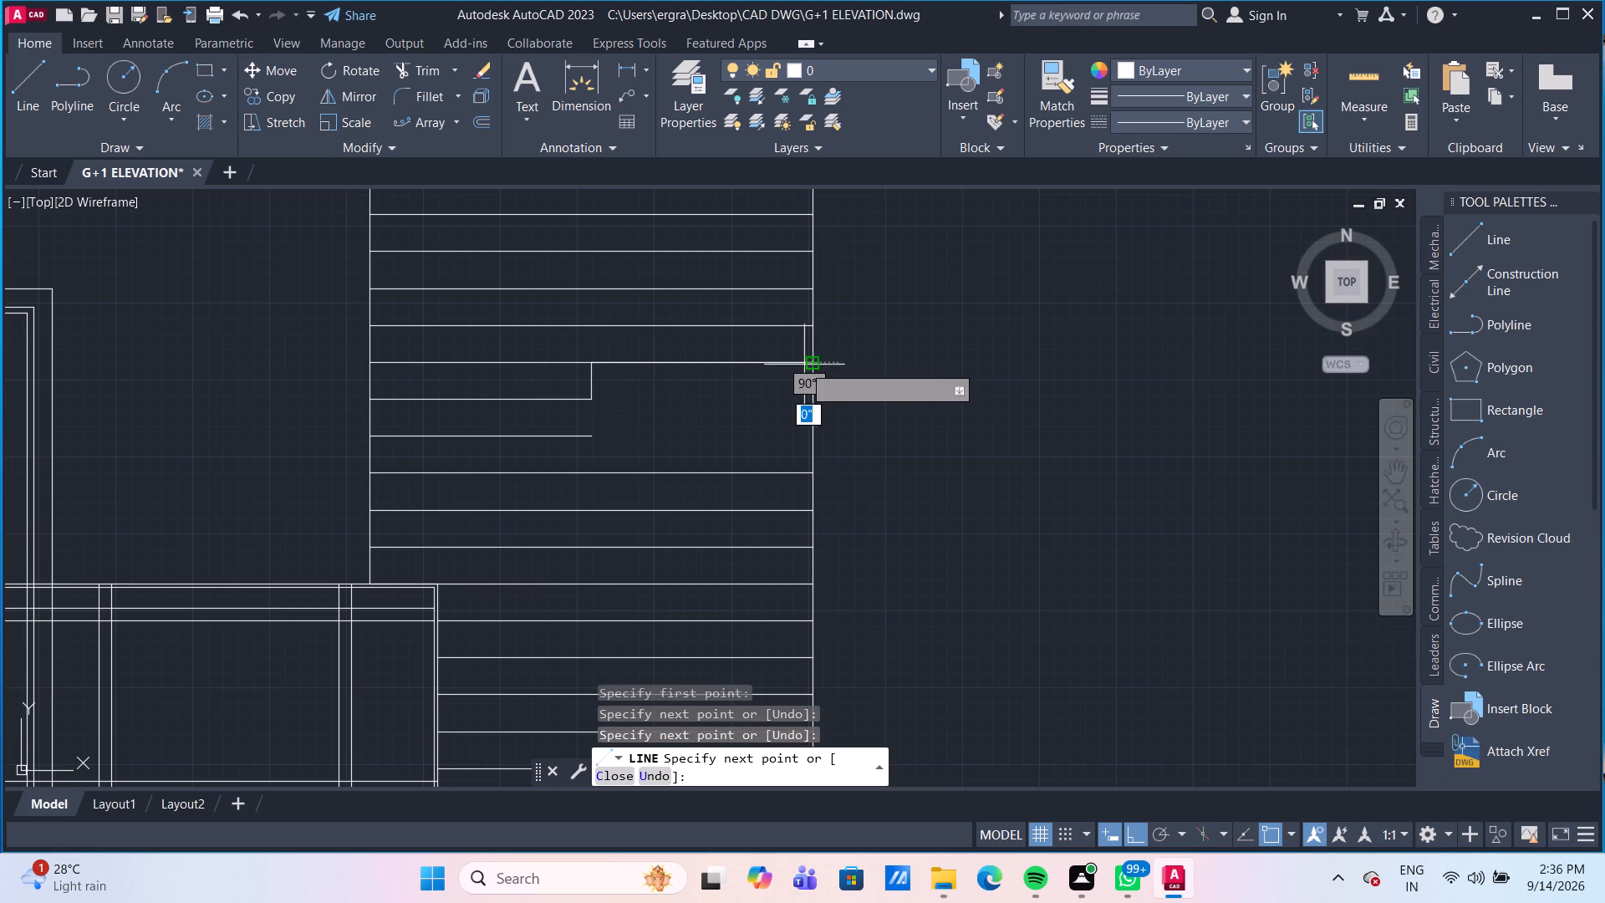
{"action": "left_click", "coordinate": [806, 472]}
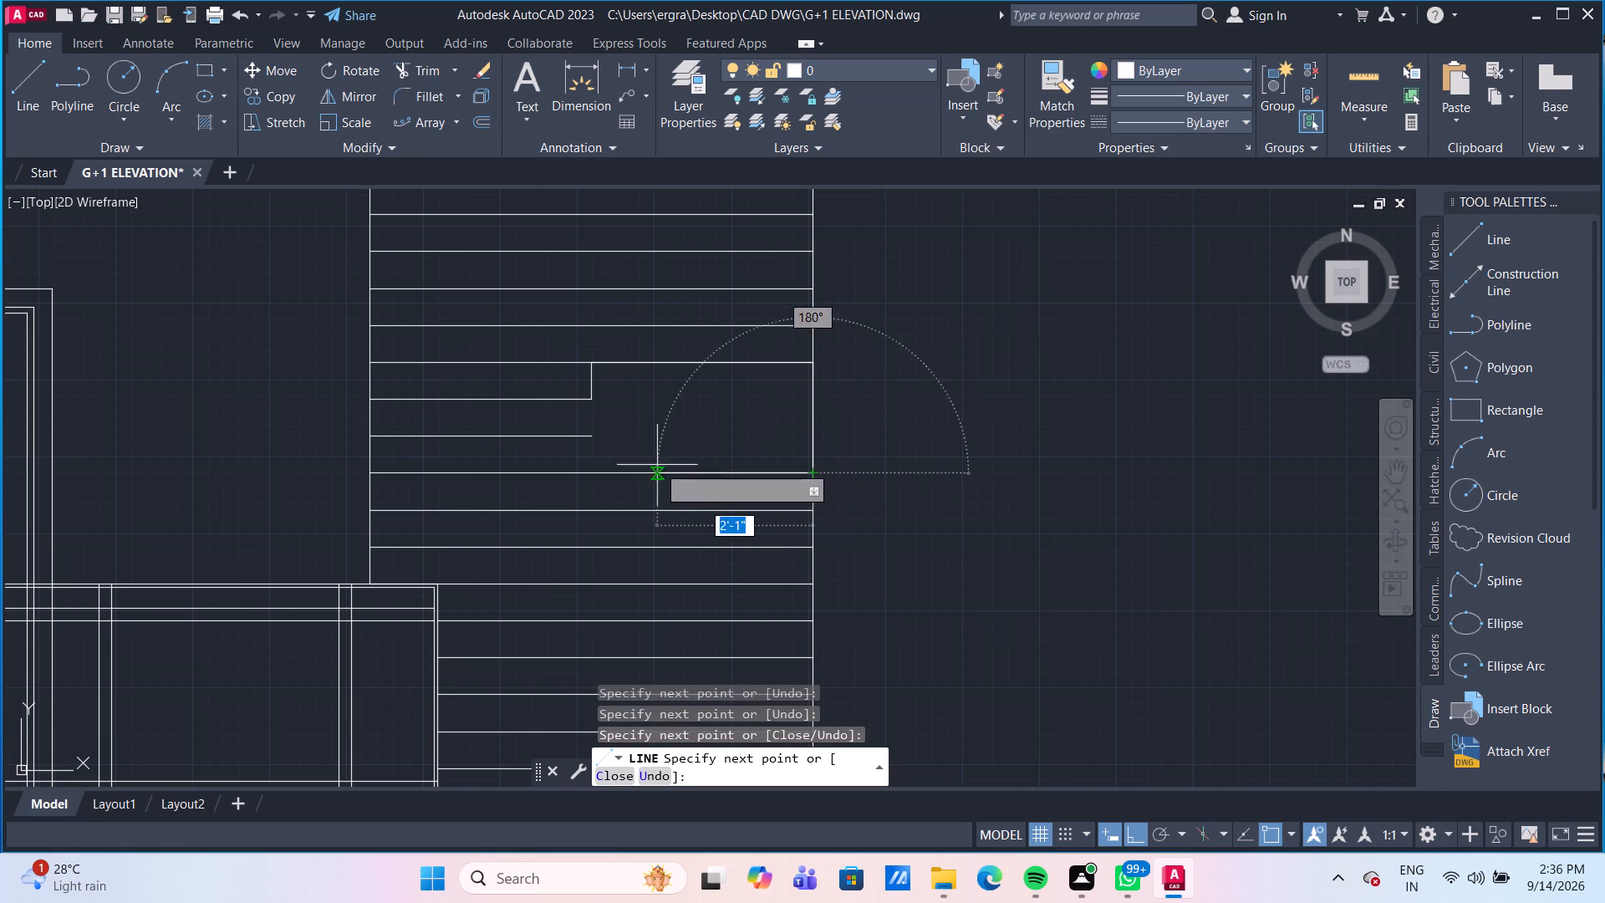
{"action": "left_click", "coordinate": [594, 477]}
{"action": "left_click", "coordinate": [591, 439]}
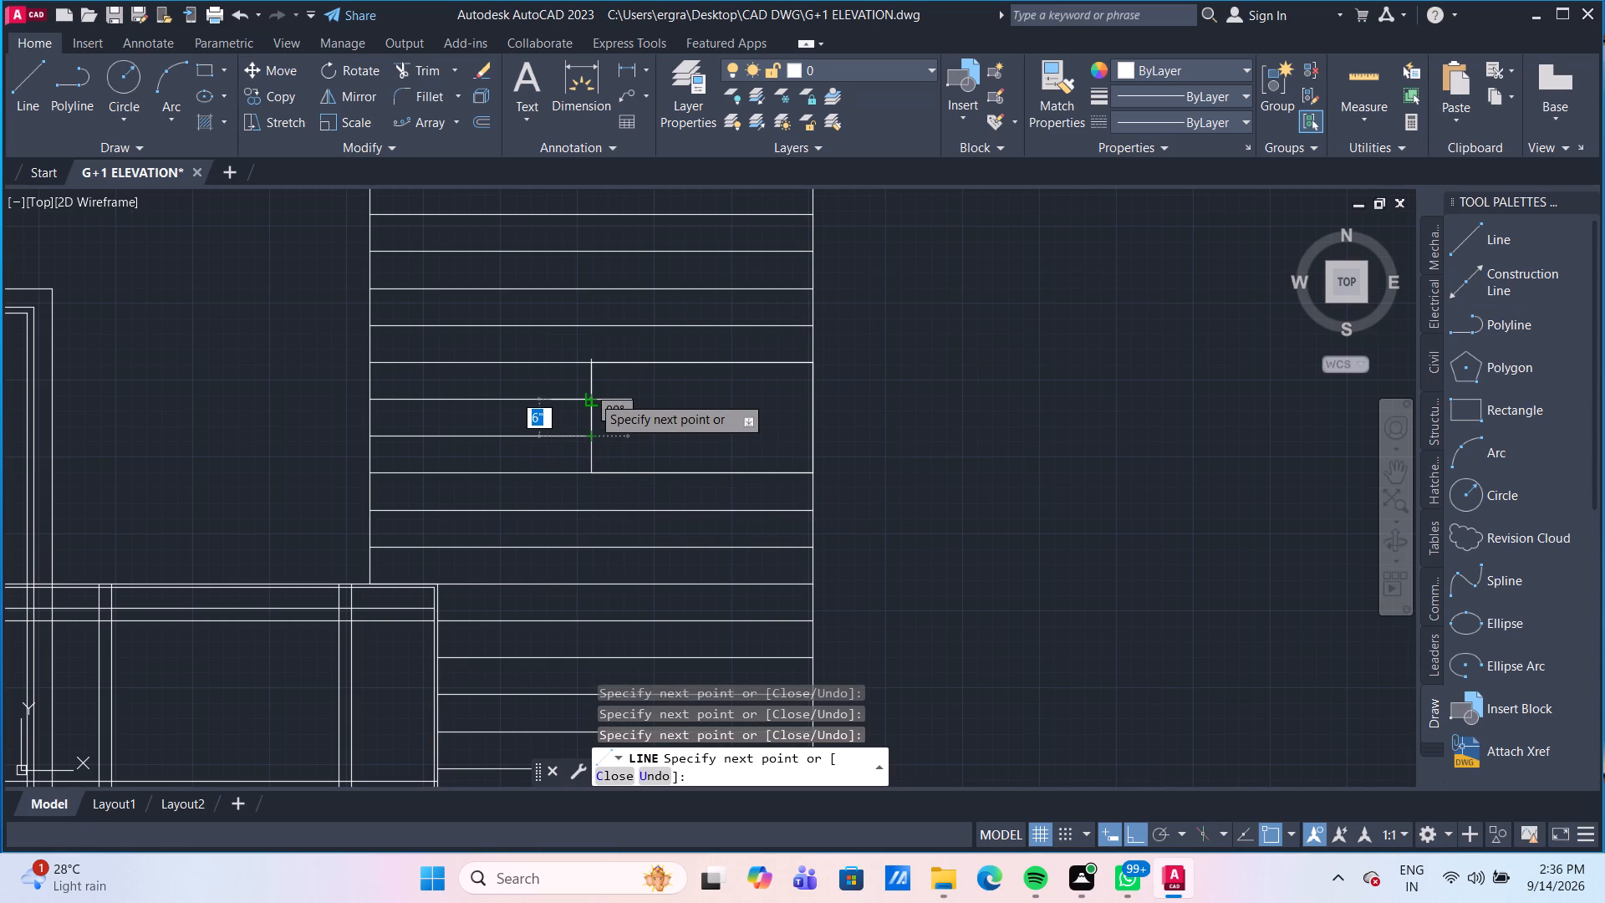
{"action": "left_click", "coordinate": [592, 395]}
{"action": "key", "text": "Escape"}
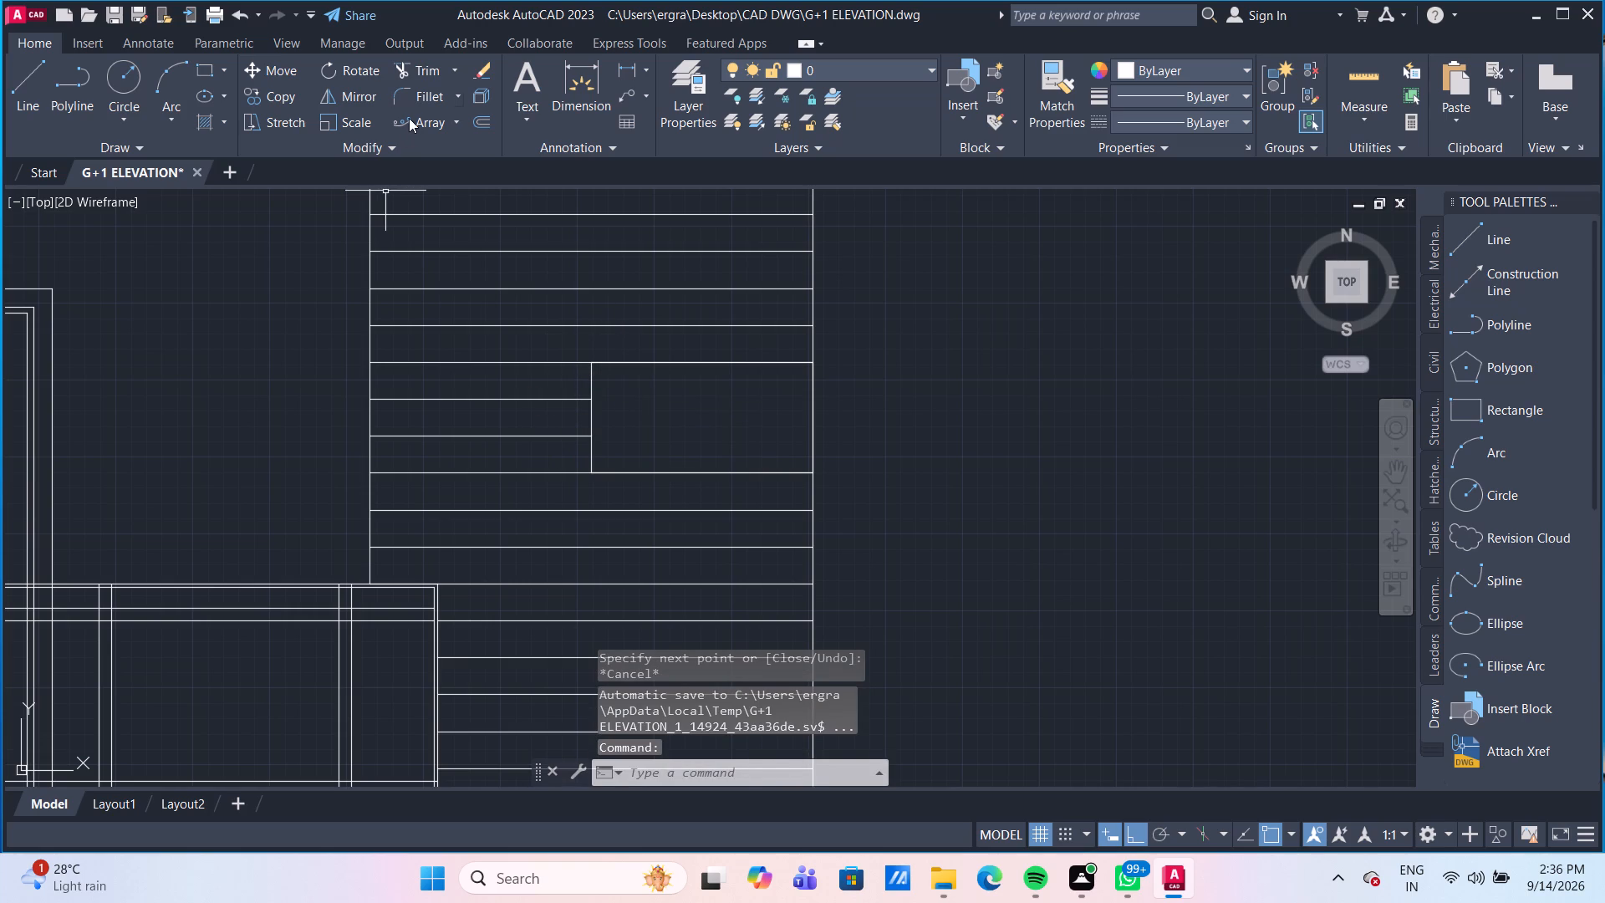
Fillet the opening's upper inner corner with a 2" radius.
{"action": "left_click", "coordinate": [419, 94]}
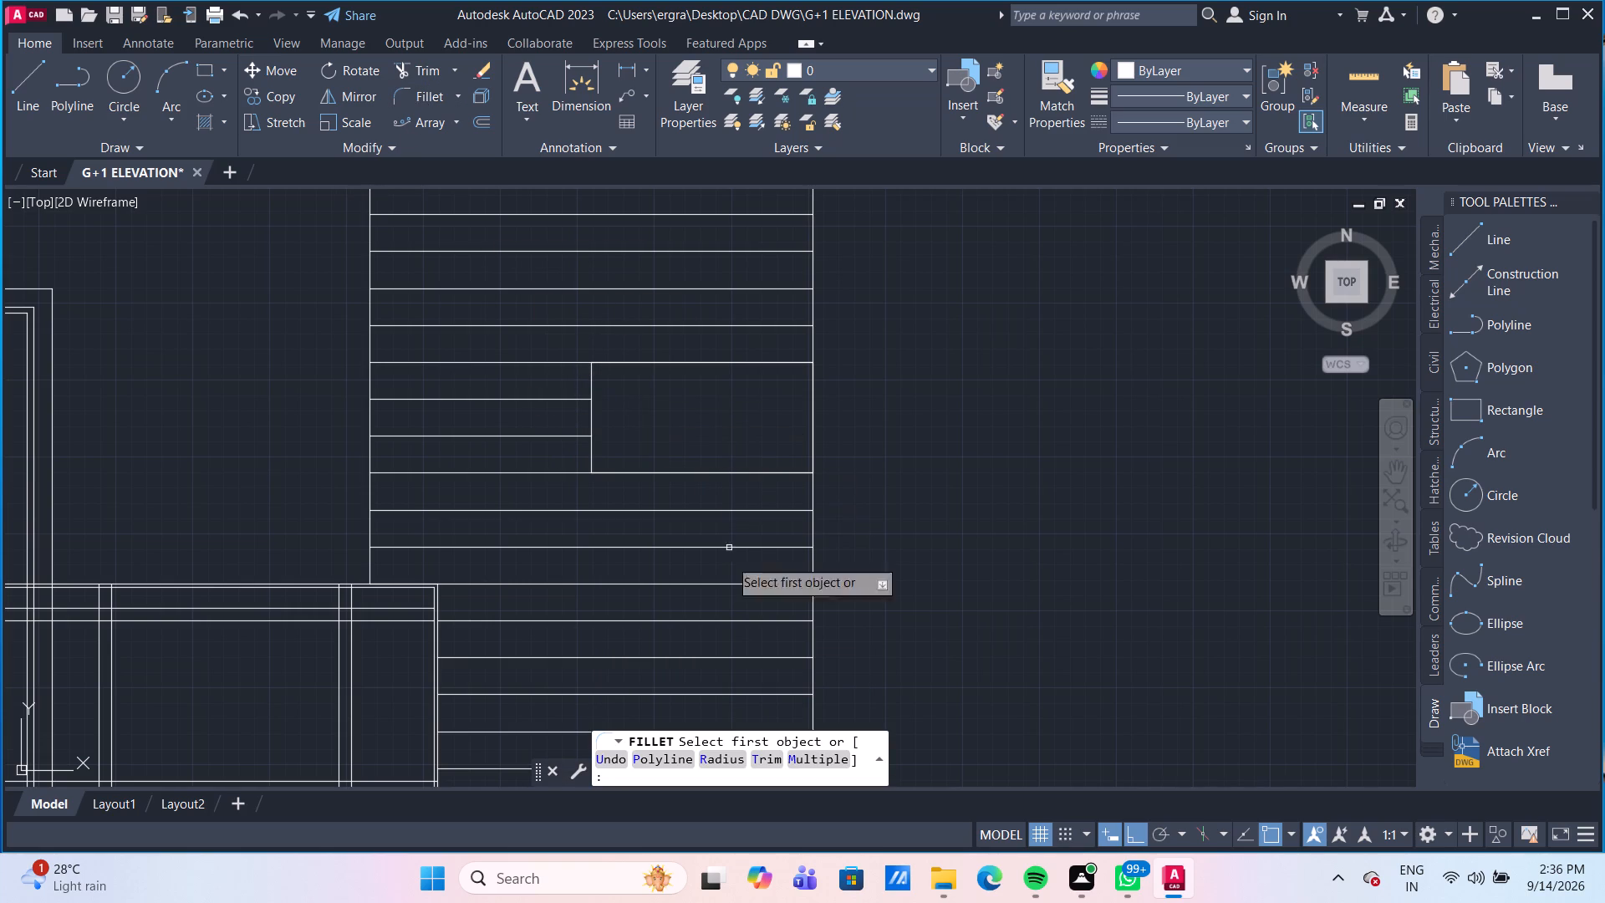
{"action": "left_click", "coordinate": [726, 758]}
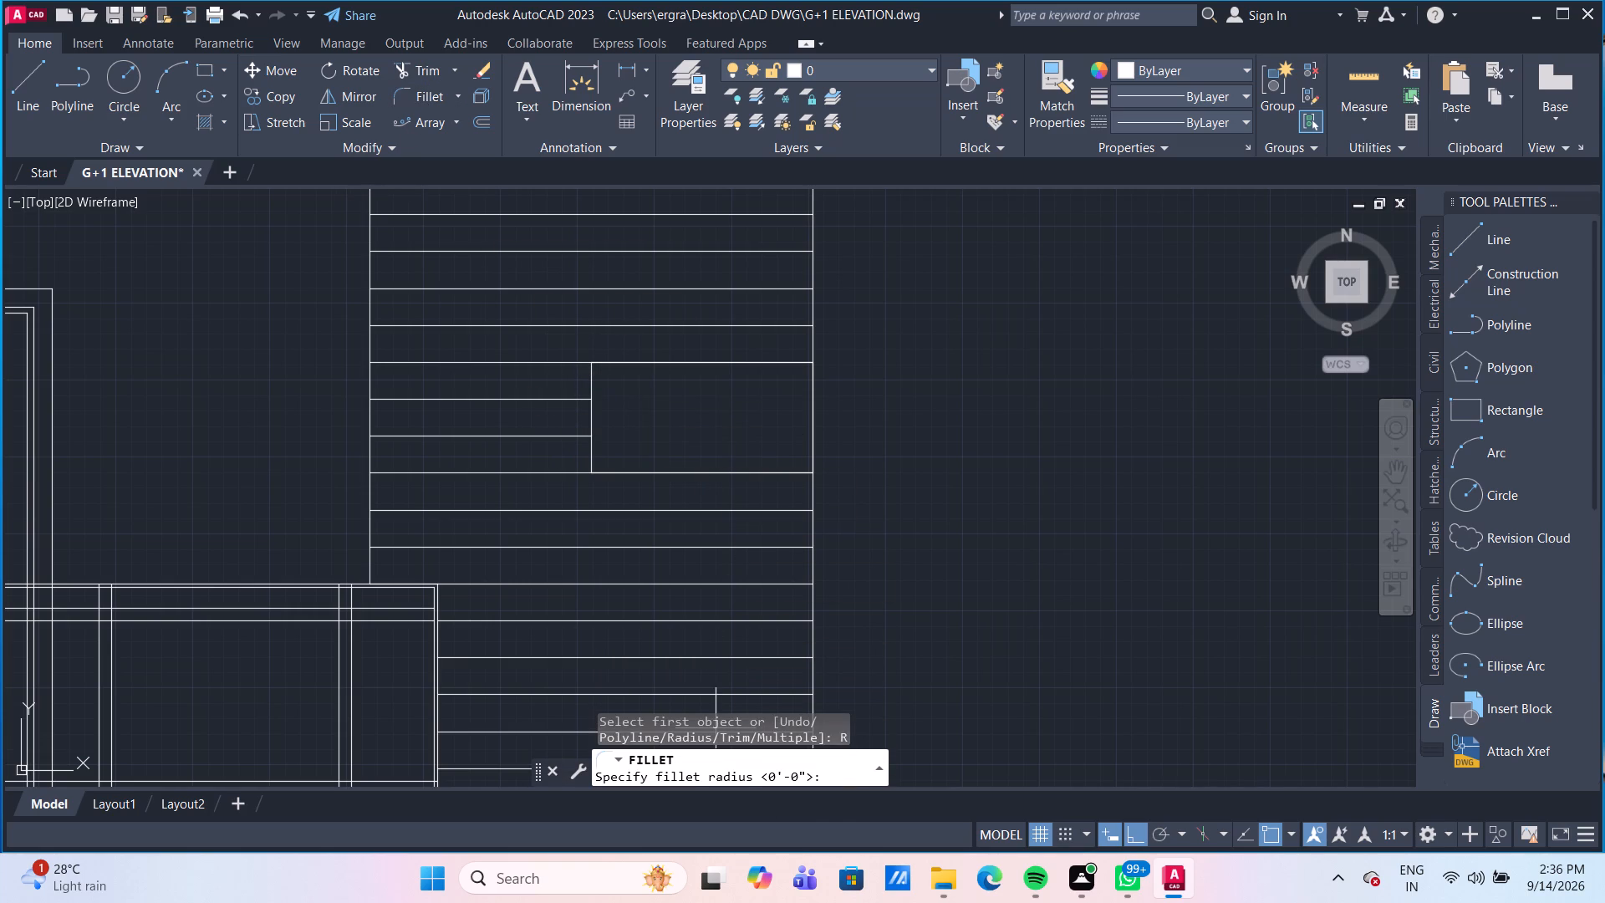
{"action": "key", "text": "2"}
{"action": "key", "text": "apostrophe"}
{"action": "key", "text": "BackSpace"}
{"action": "key", "text": "shift+quotedbl"}
{"action": "key", "text": "Return"}
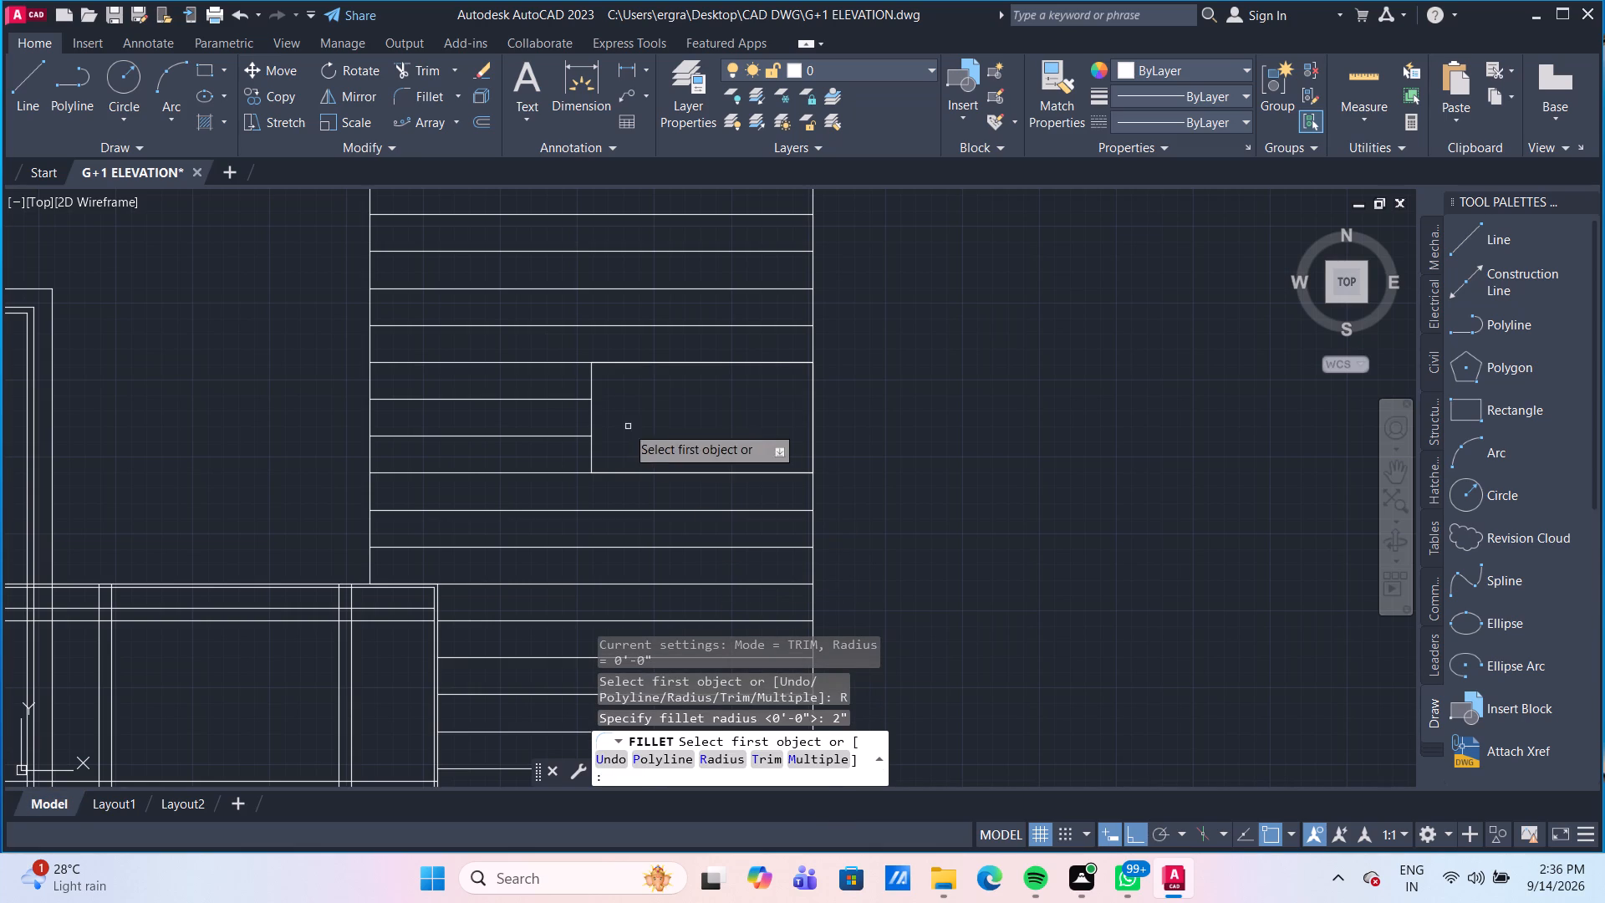
{"action": "left_click", "coordinate": [612, 363]}
{"action": "left_click", "coordinate": [592, 376]}
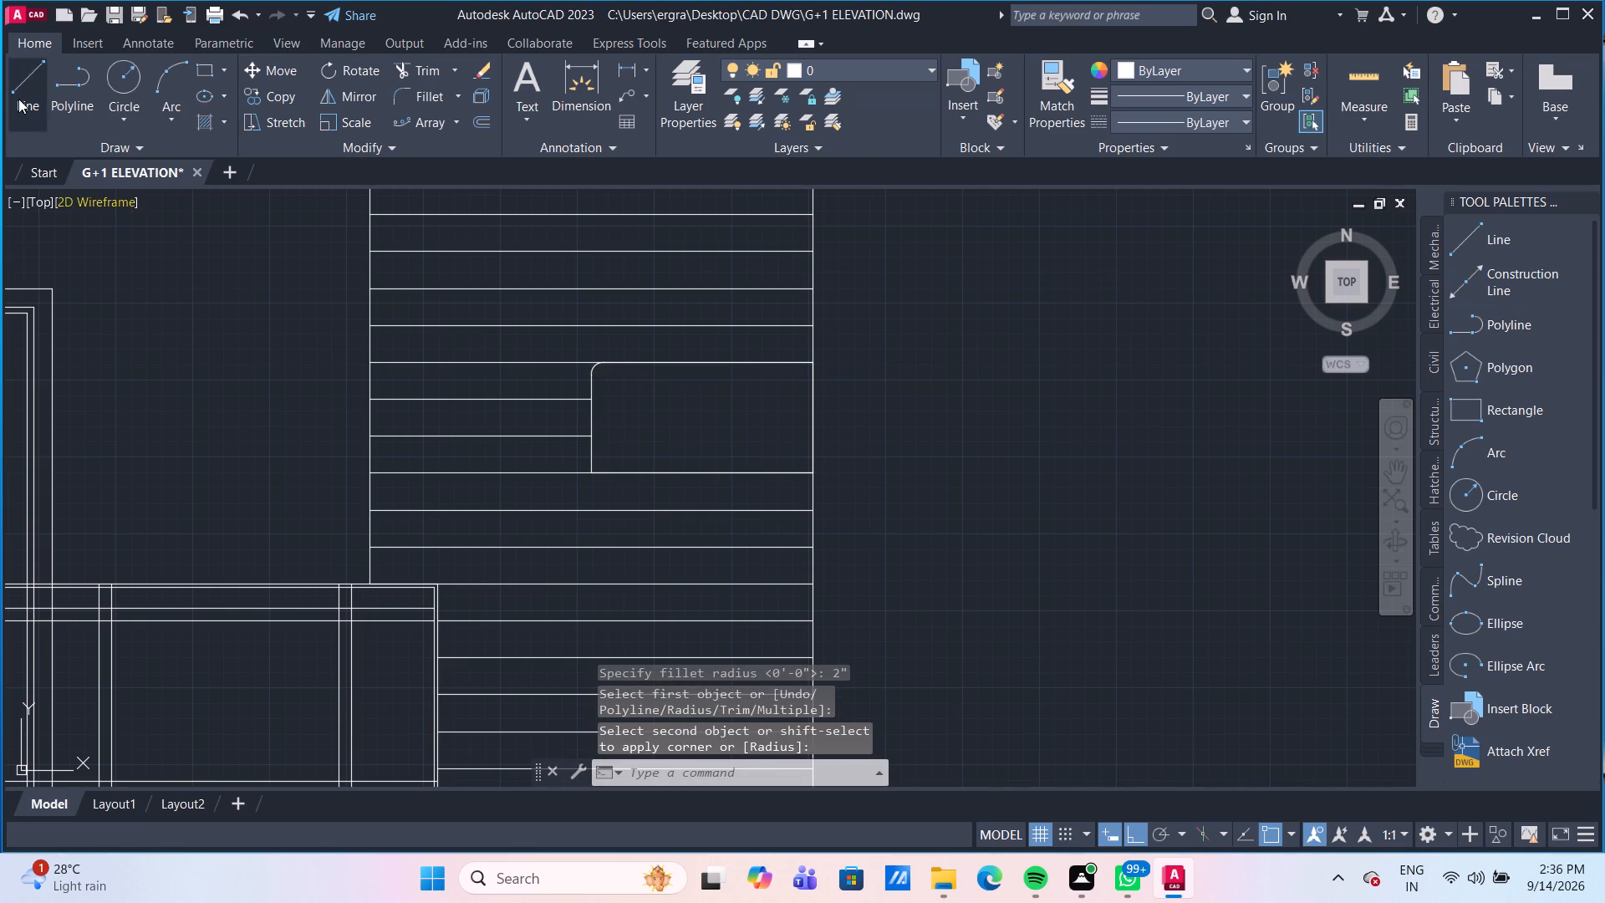
Fillet the opening's lower inner corner with the same 2" radius.
{"action": "left_click_drag", "start_coordinate": [415, 93], "coordinate": [423, 94]}
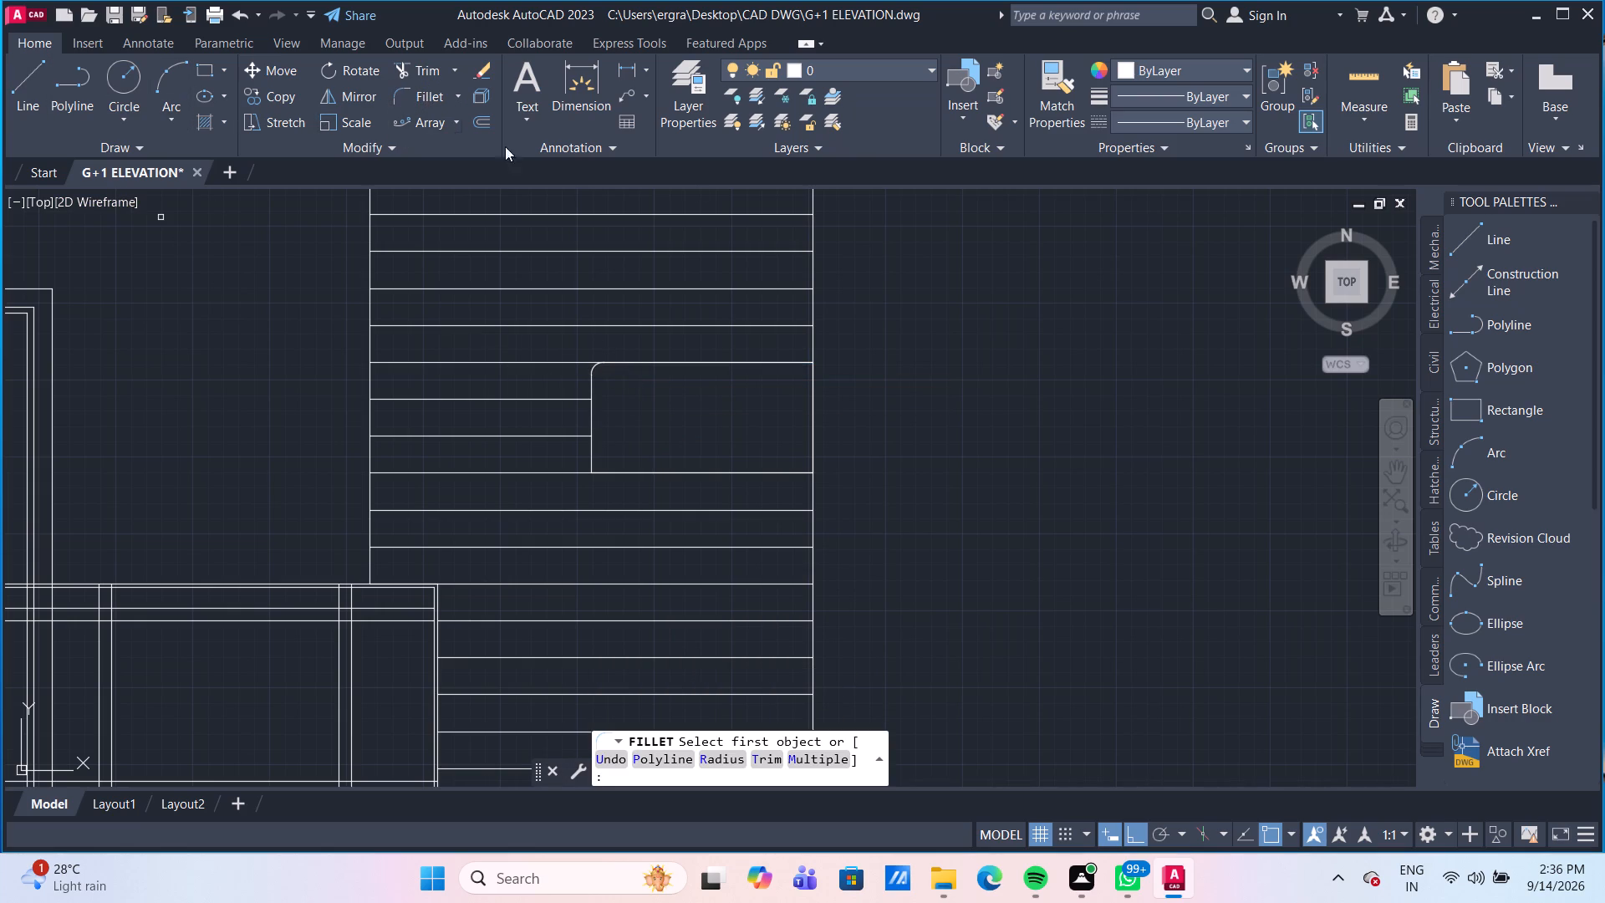
{"action": "left_click", "coordinate": [619, 470]}
{"action": "left_click", "coordinate": [619, 472]}
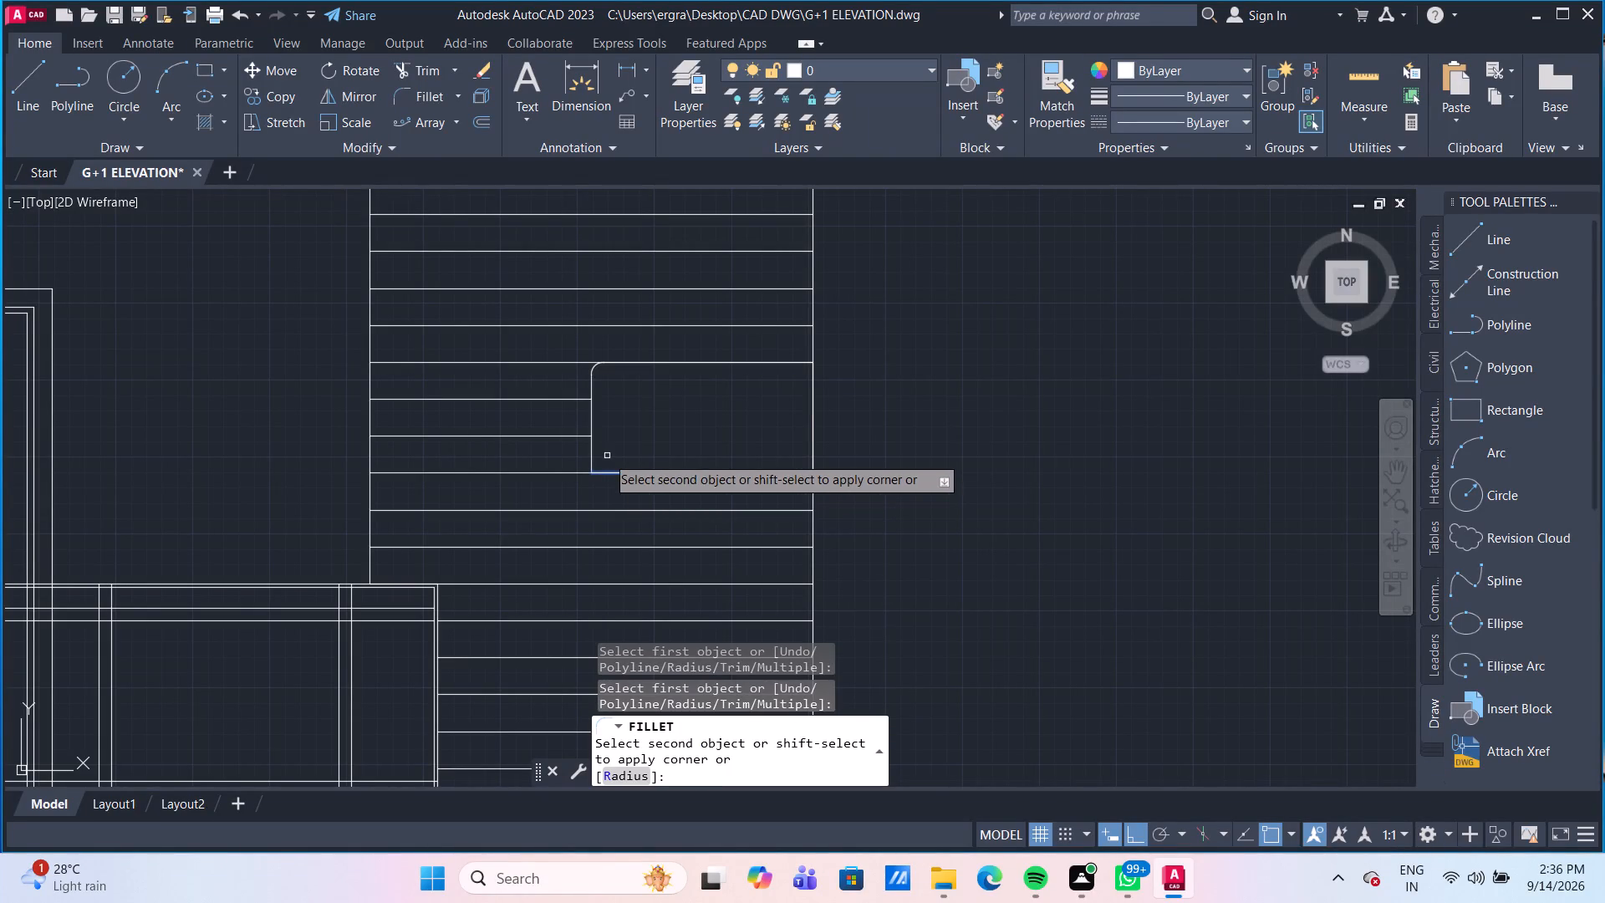
{"action": "left_click", "coordinate": [593, 453]}
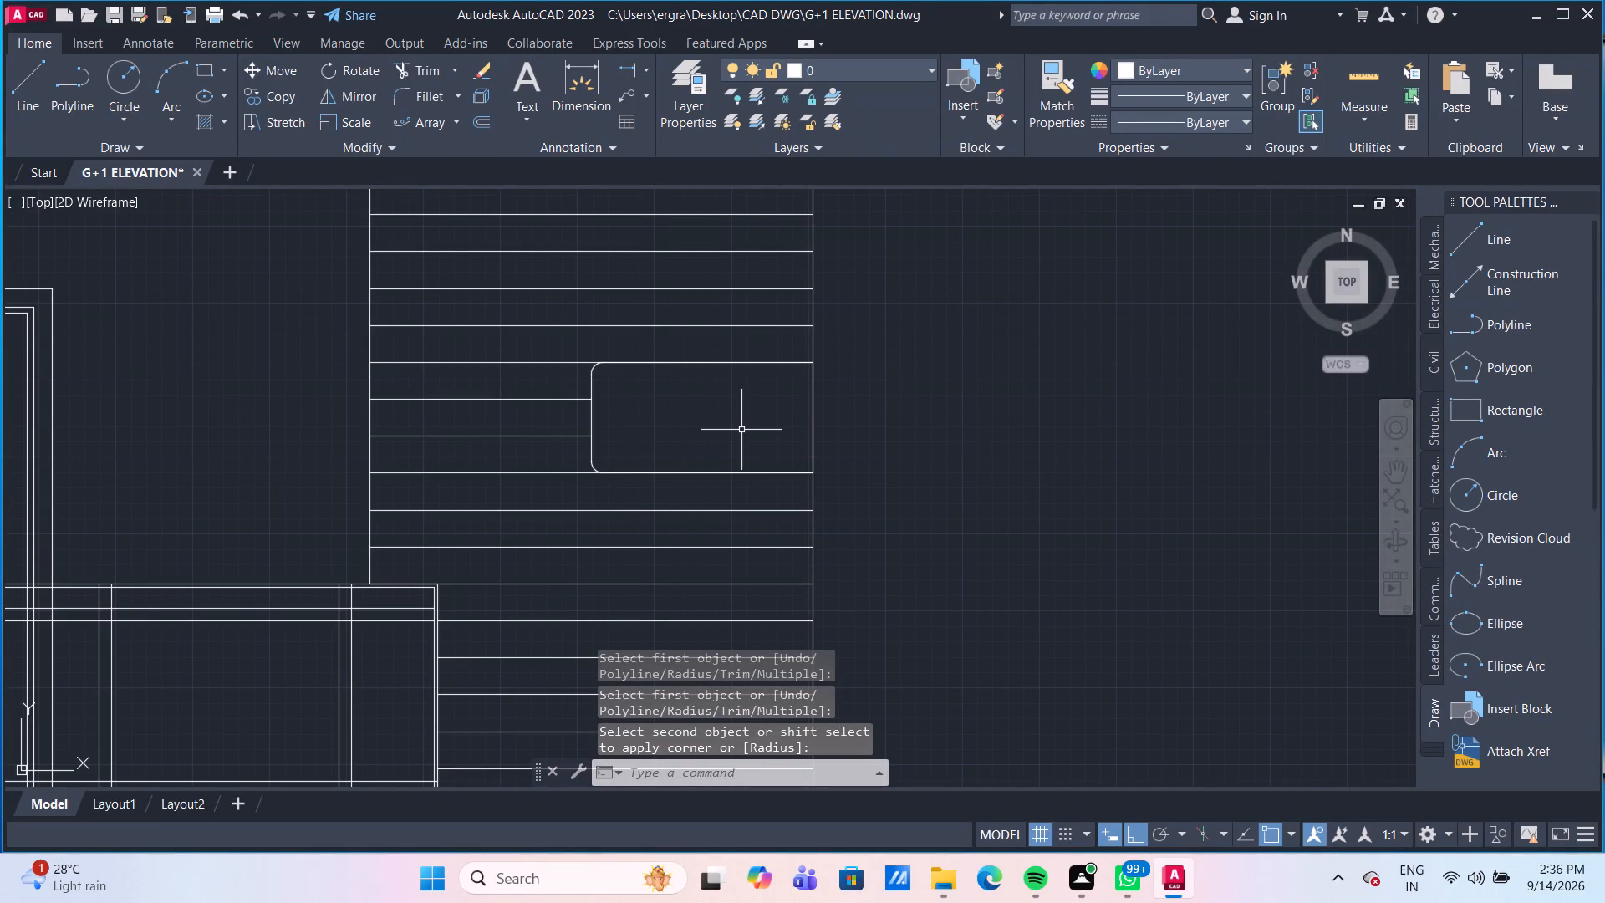
{"action": "key", "text": "Escape"}
{"action": "scroll", "coordinate": [993, 430], "scroll_direction": "down", "scroll_amount": 1}
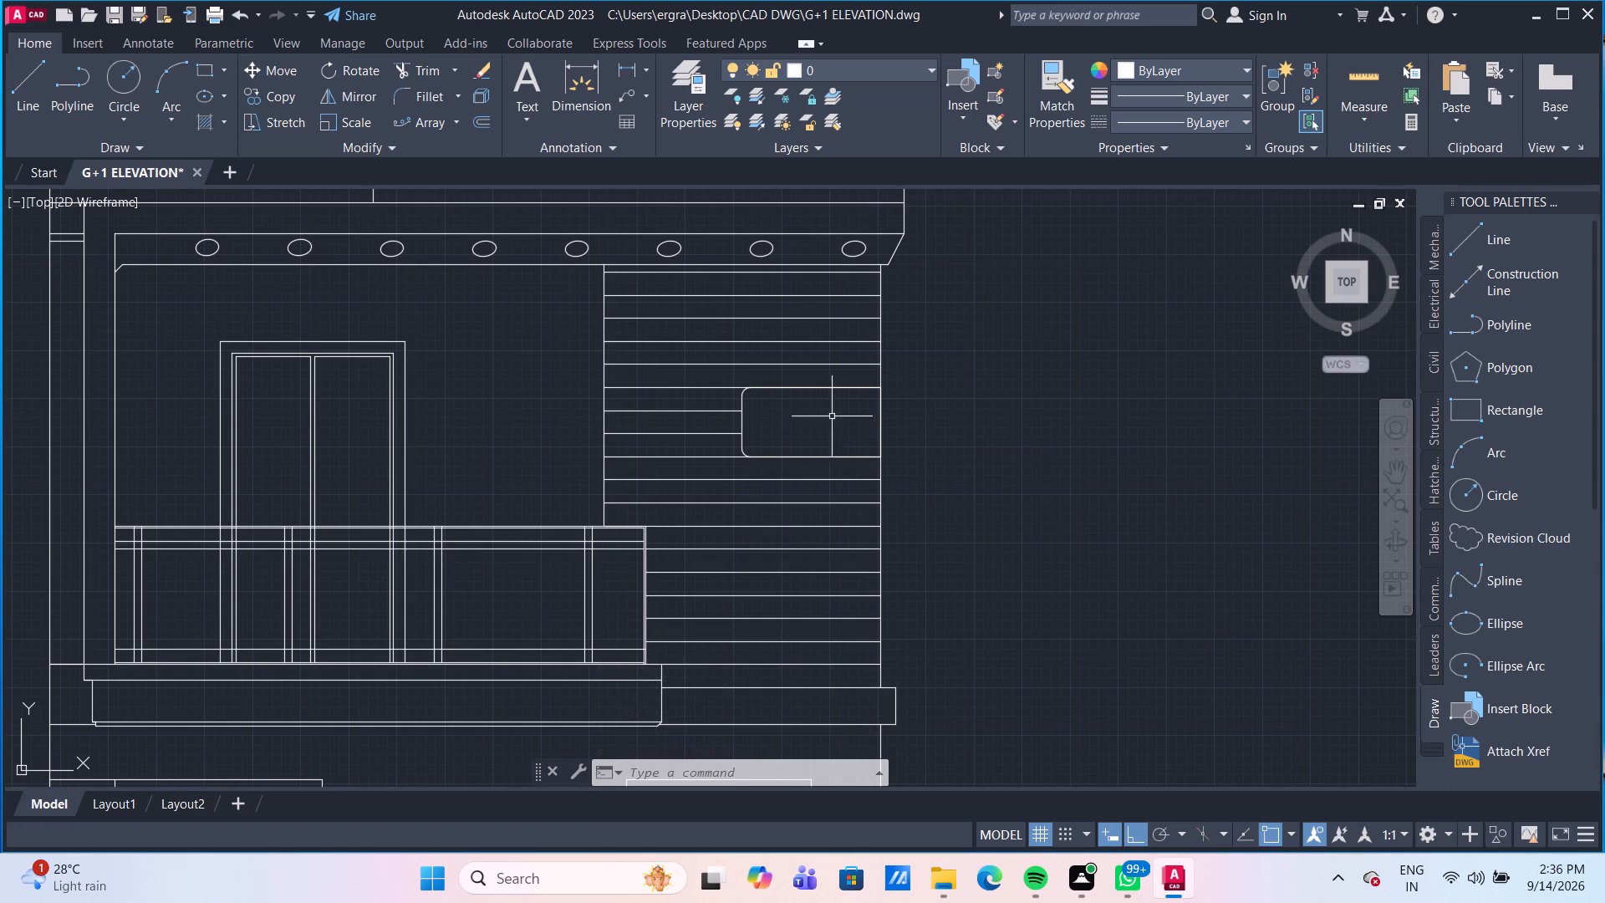
Shift the entire rounded opening outline 1'6" inward across the upper-floor cladding using Stretch.
{"action": "scroll", "coordinate": [739, 450], "scroll_direction": "up", "scroll_amount": 1}
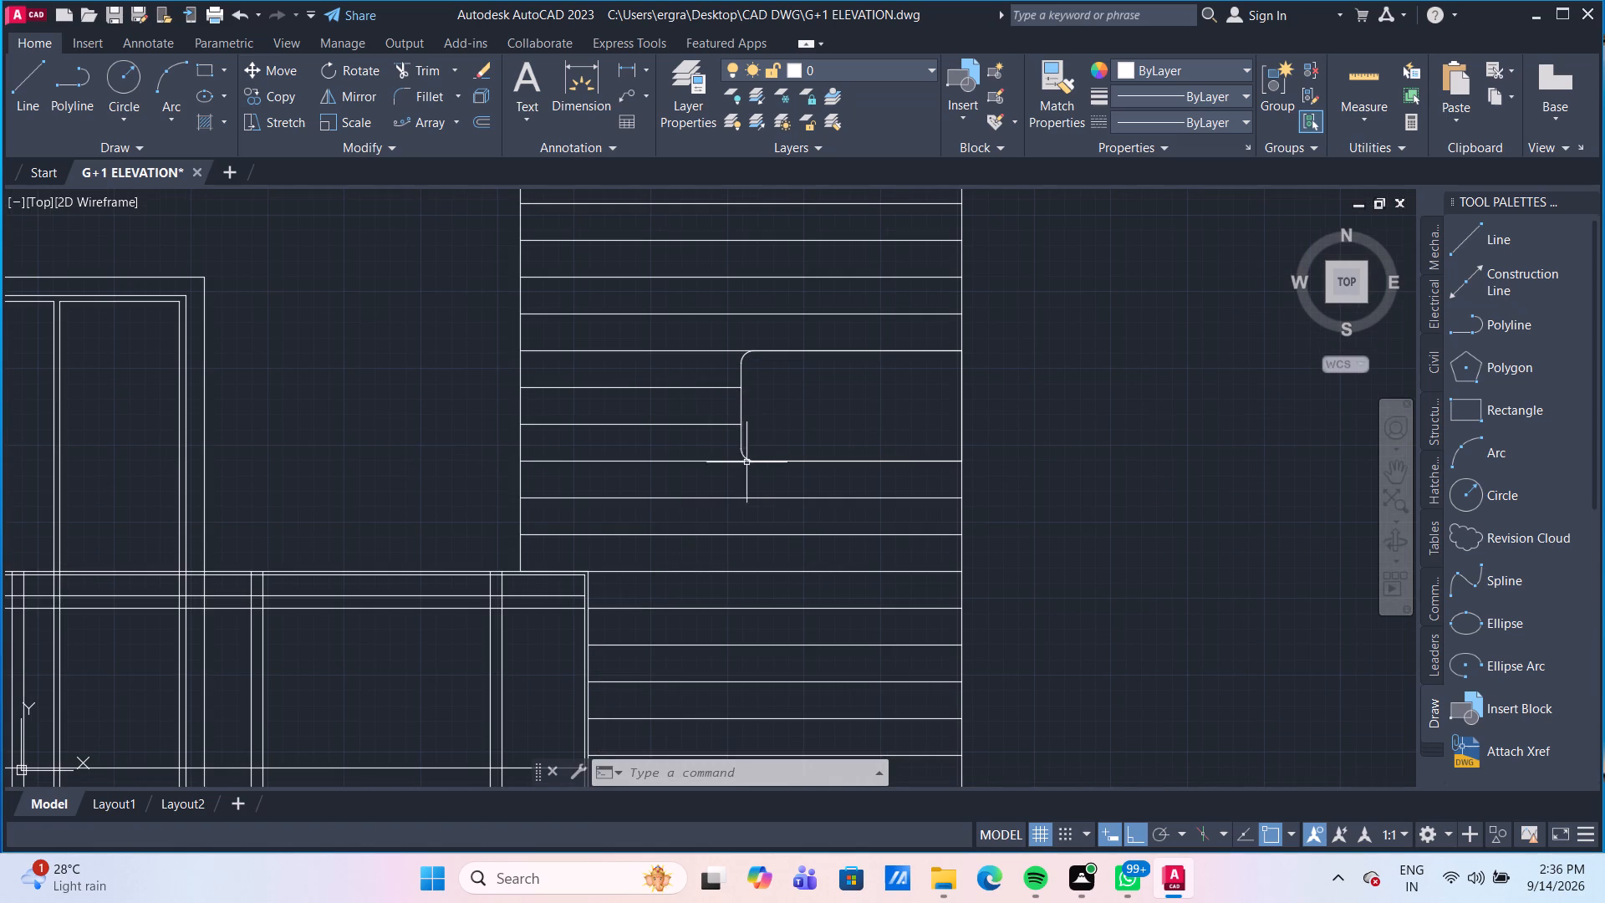
{"action": "left_click", "coordinate": [766, 462]}
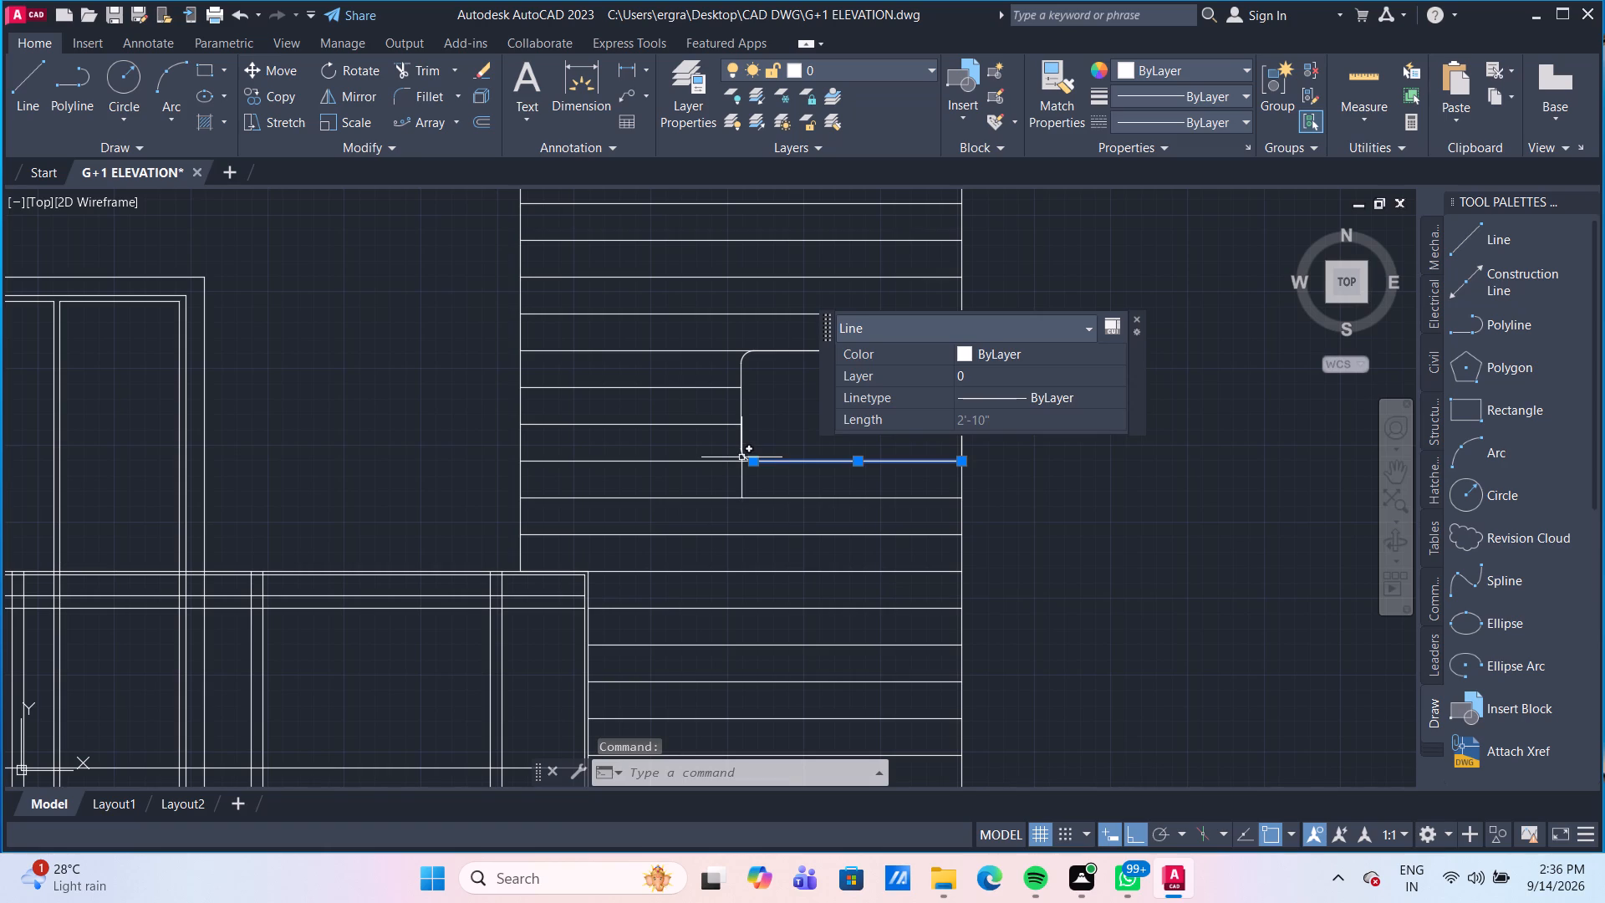
{"action": "left_click", "coordinate": [743, 457]}
{"action": "left_click", "coordinate": [742, 437]}
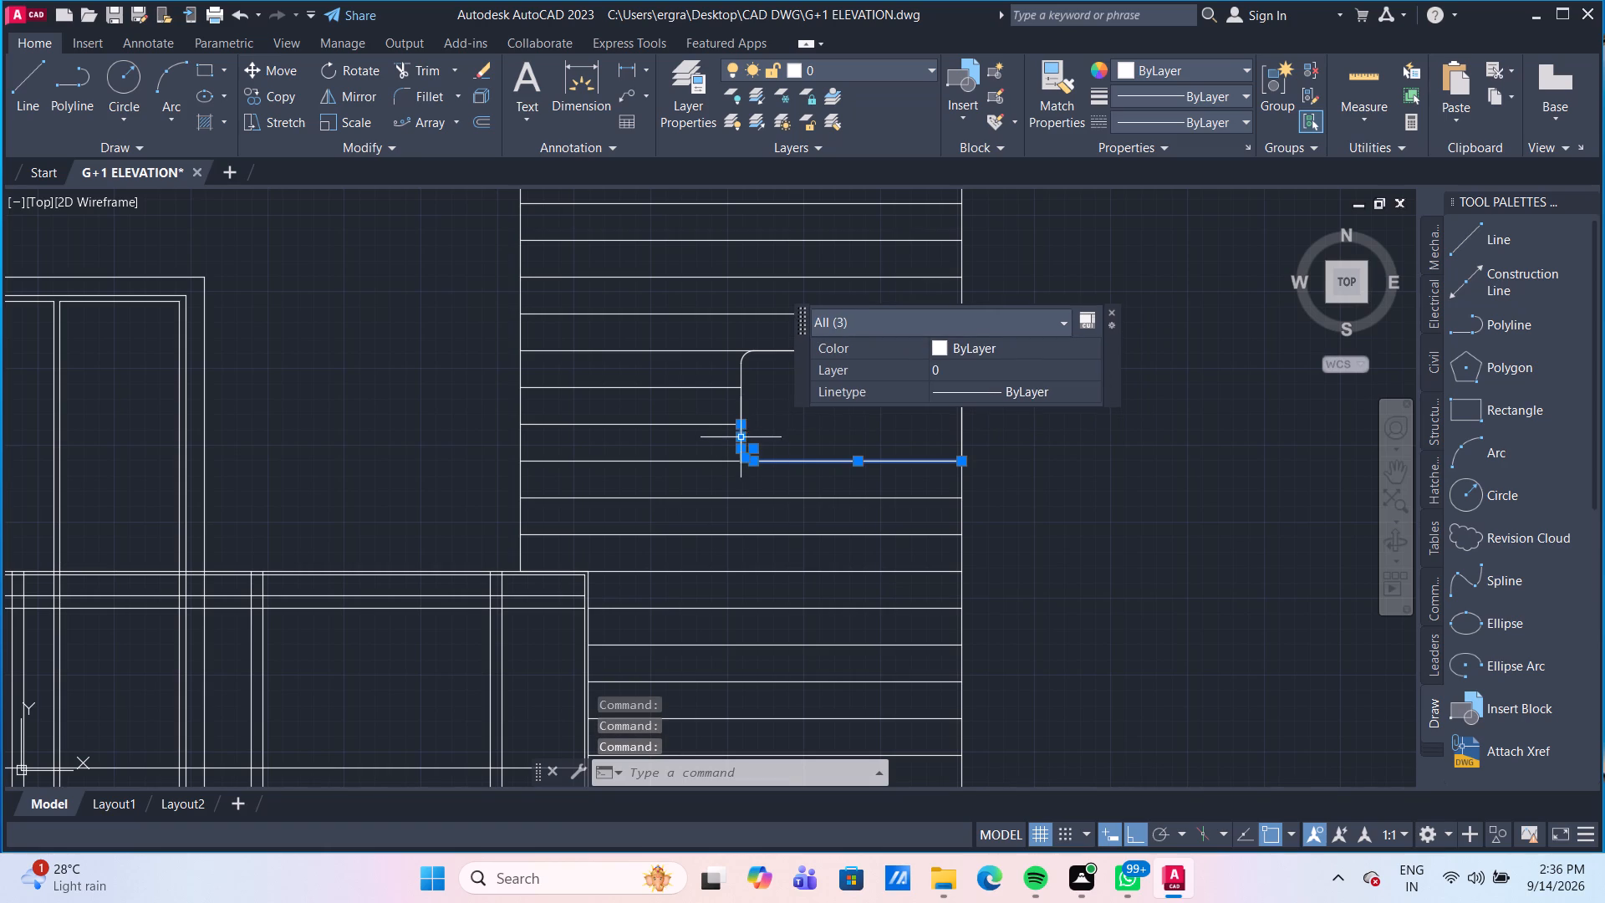
{"action": "left_click", "coordinate": [741, 406]}
{"action": "left_click", "coordinate": [741, 371]}
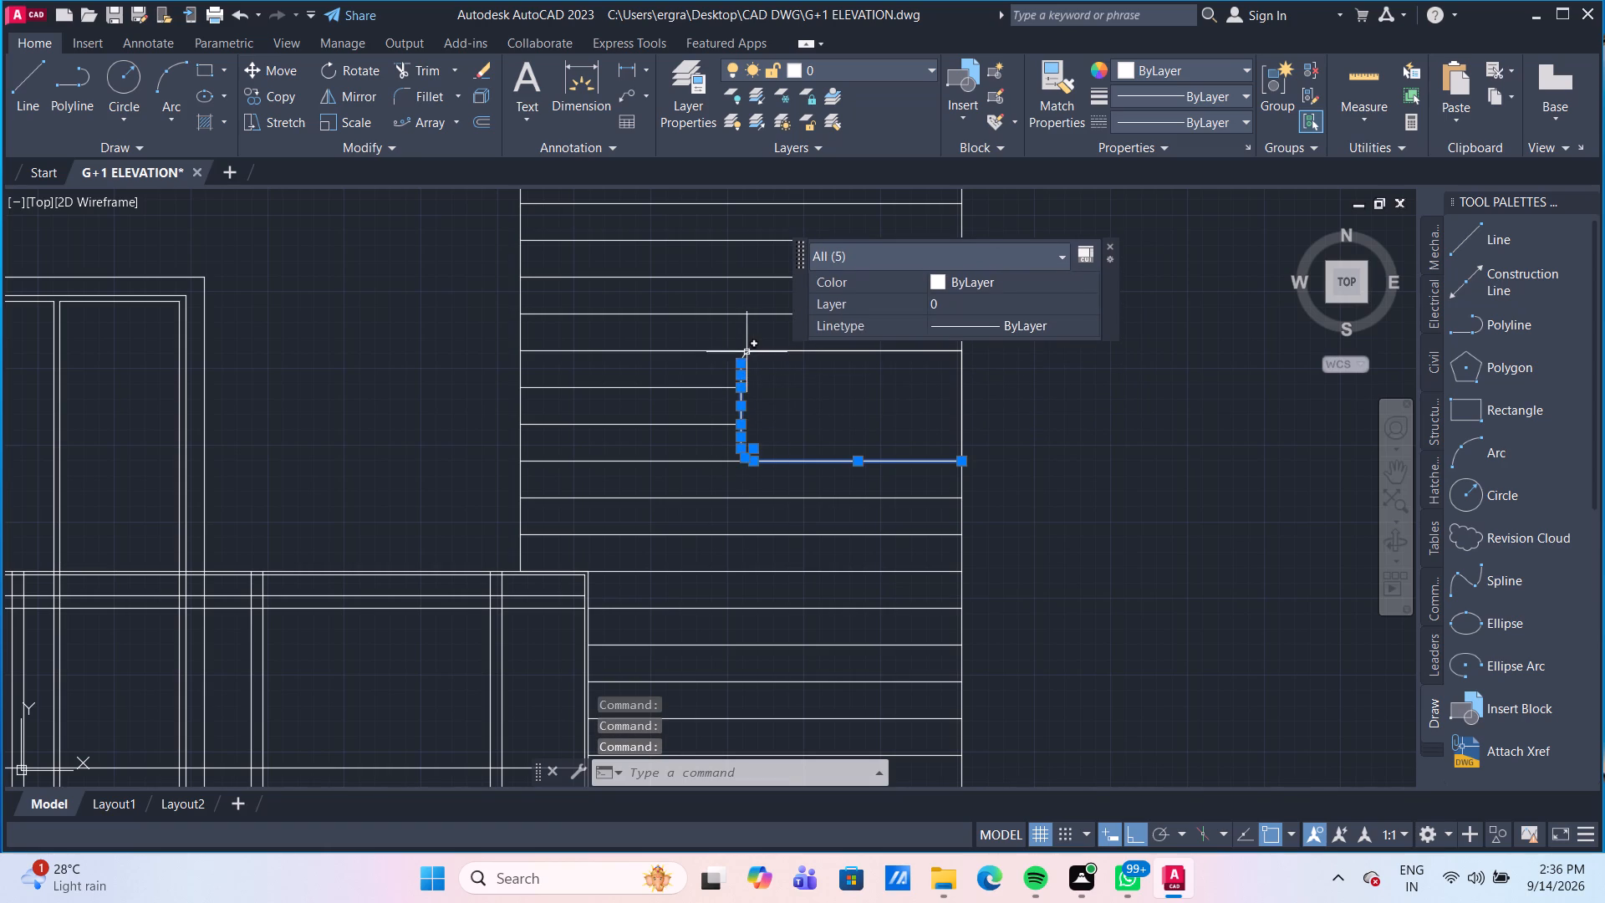
{"action": "left_click", "coordinate": [746, 354]}
{"action": "left_click", "coordinate": [787, 351]}
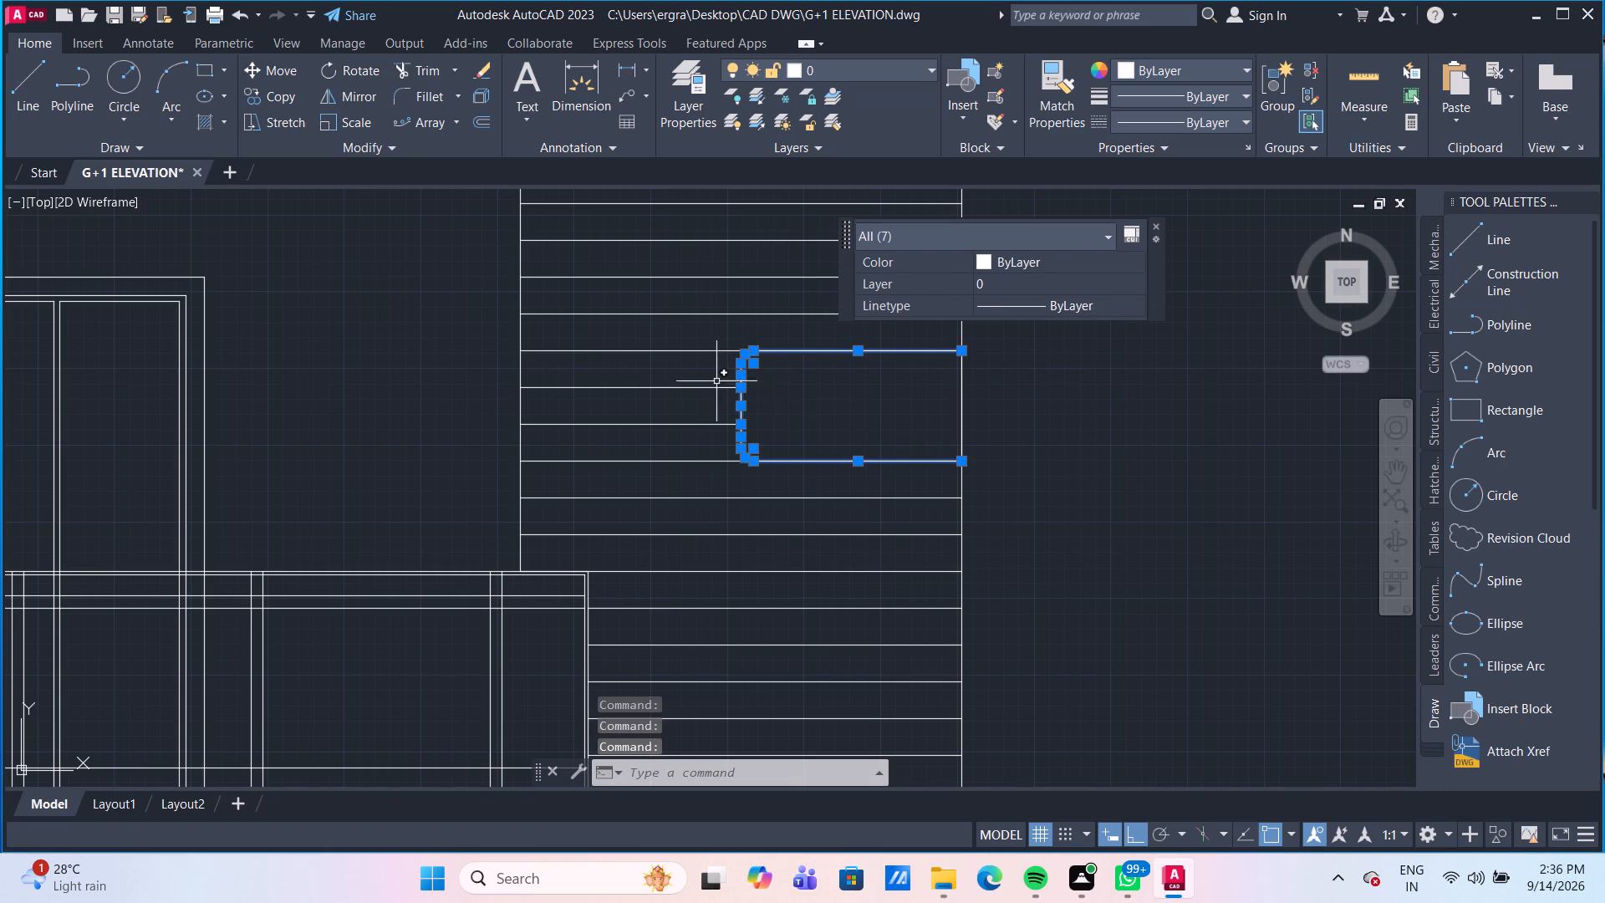
{"action": "left_click", "coordinate": [288, 120]}
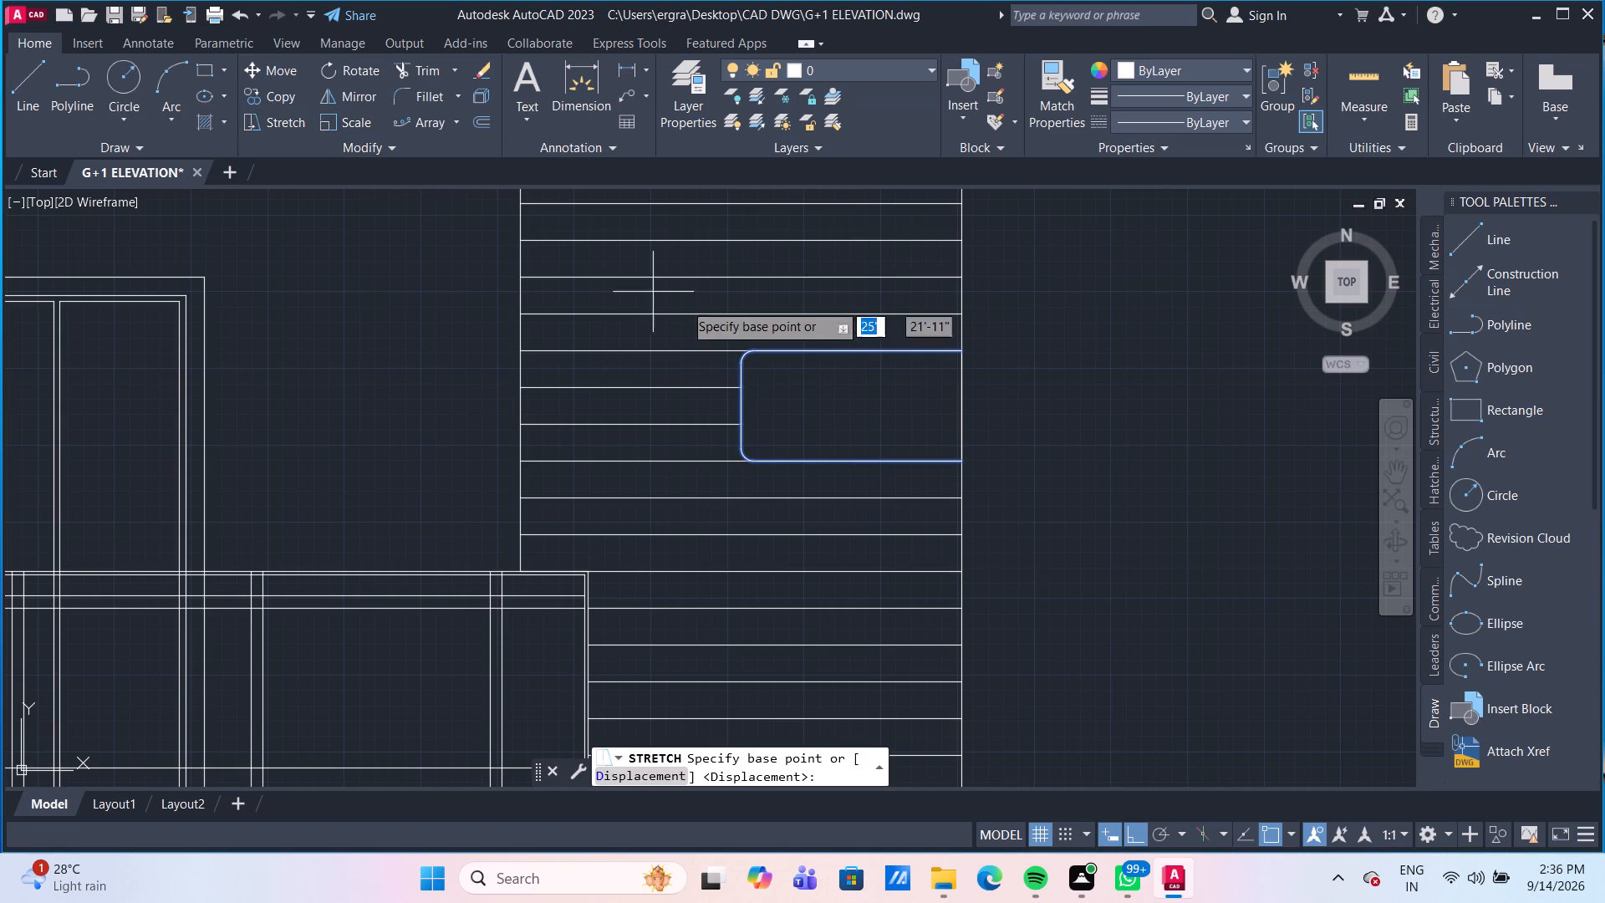
{"action": "left_click", "coordinate": [736, 425]}
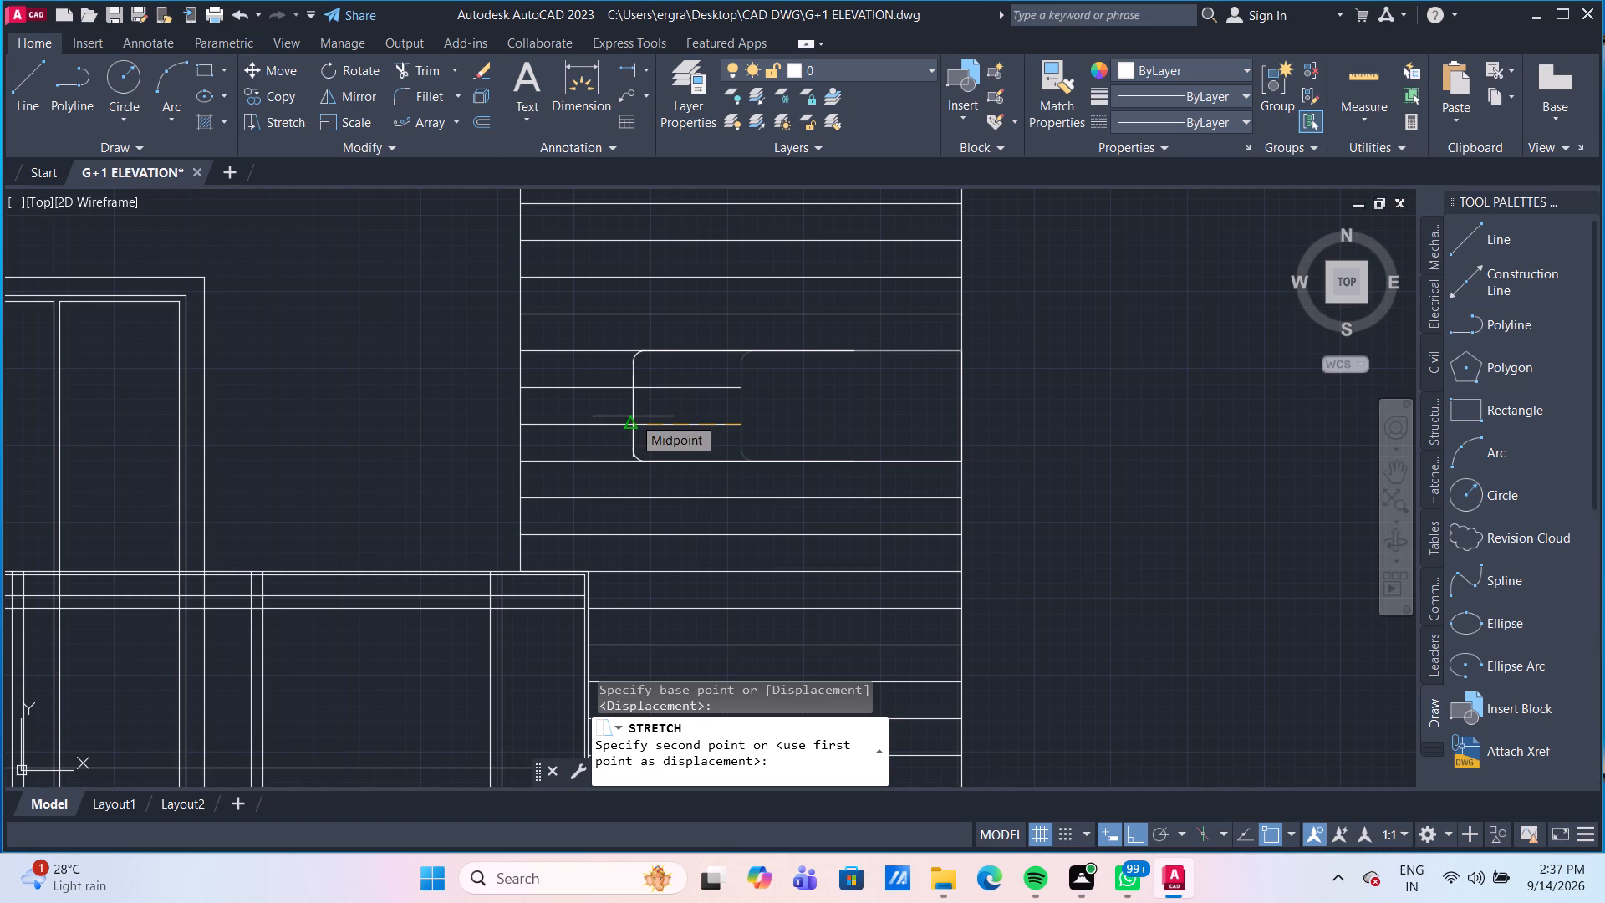
{"action": "type", "text": "1'6"}
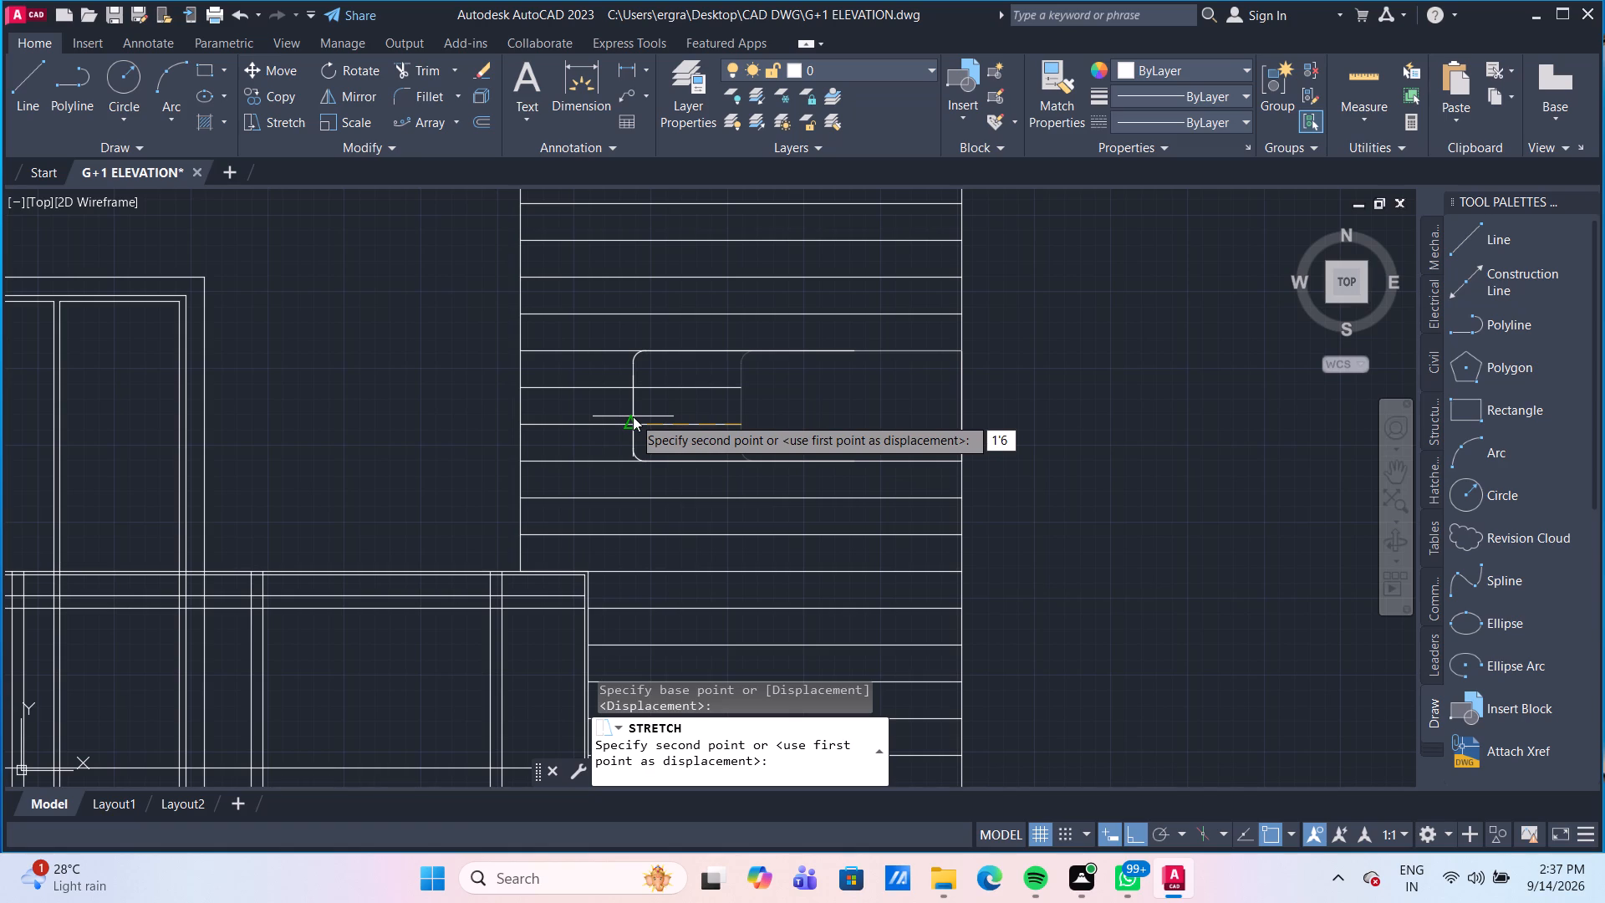
{"action": "key", "text": "shift+quotedbl"}
{"action": "key", "text": "Return"}
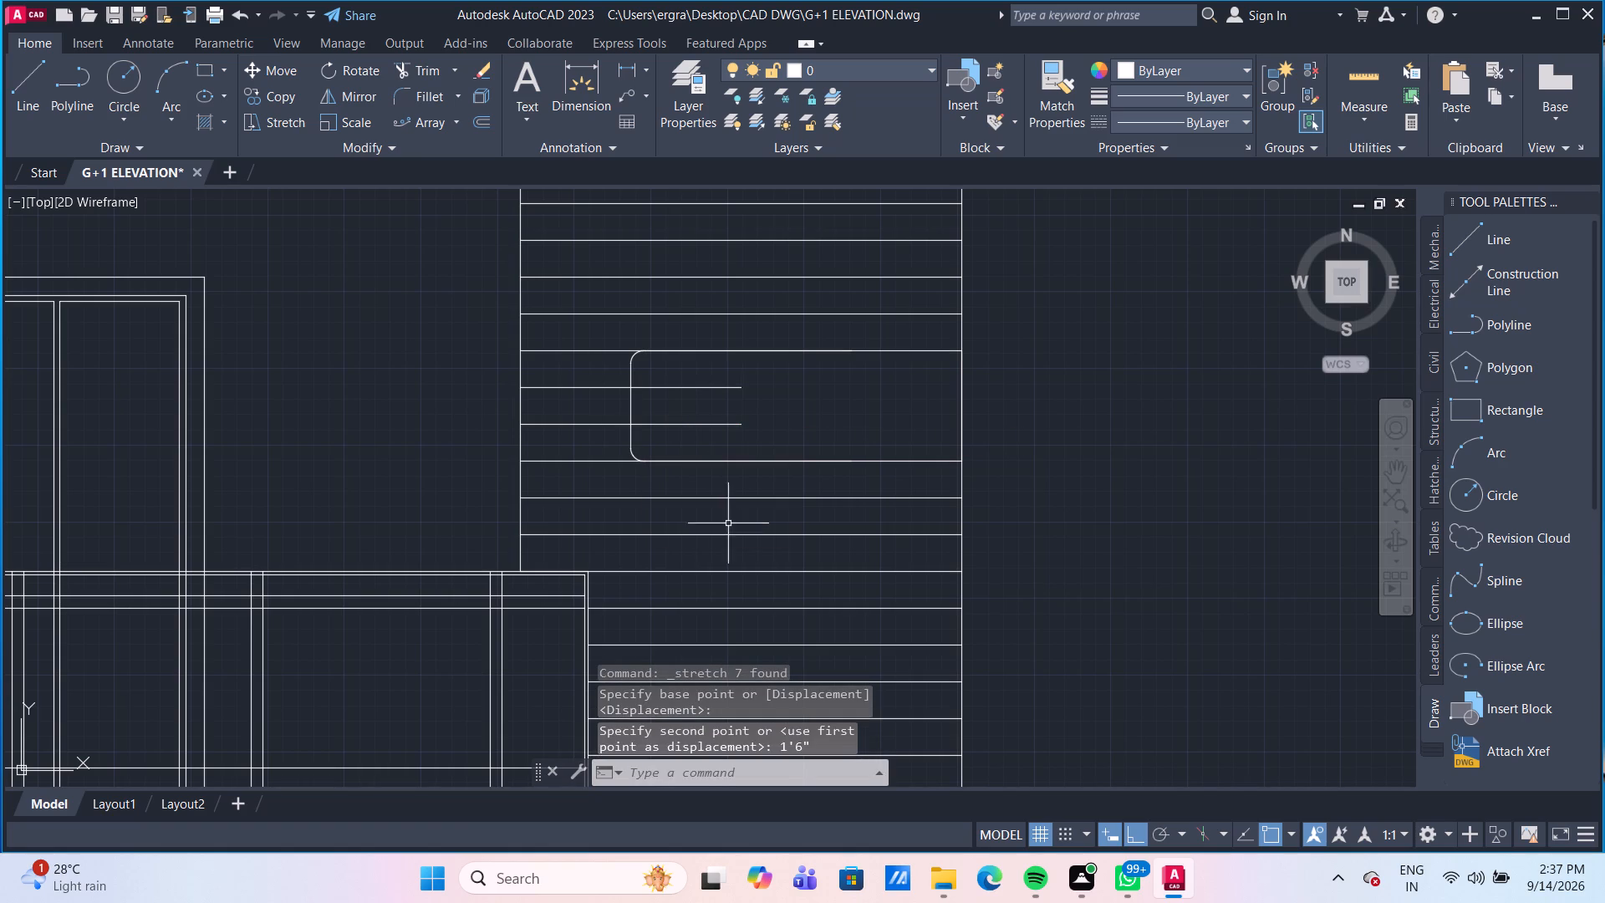
{"action": "key", "text": "Escape"}
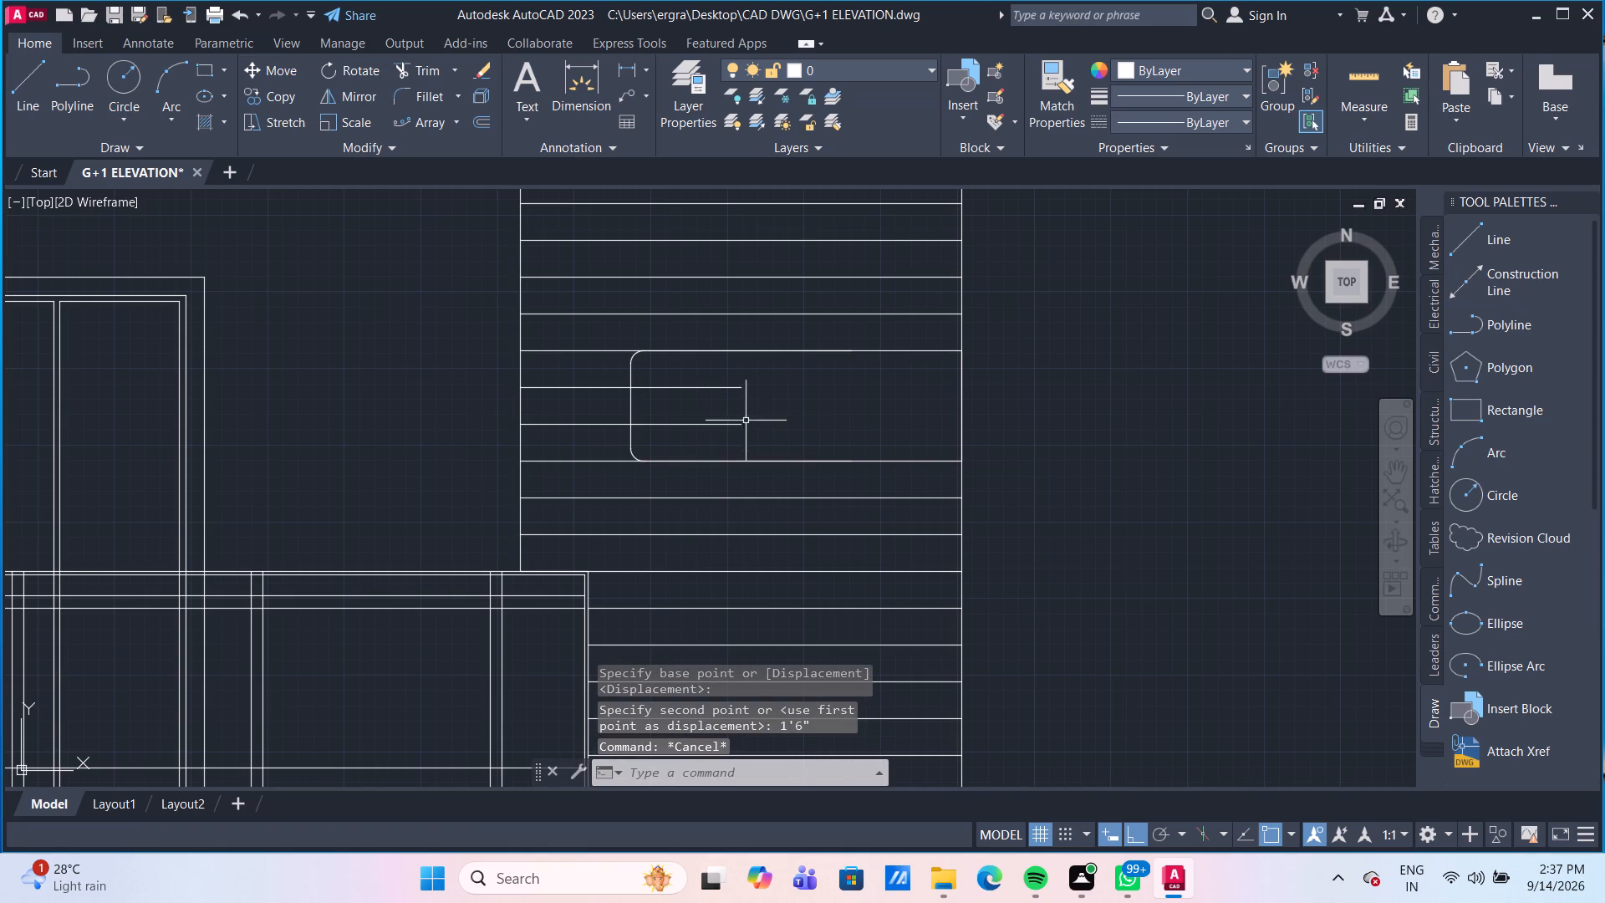
Trim off the parts of the two shortened cladding lines that run inside the shifted opening.
{"action": "type", "text": "TR"}
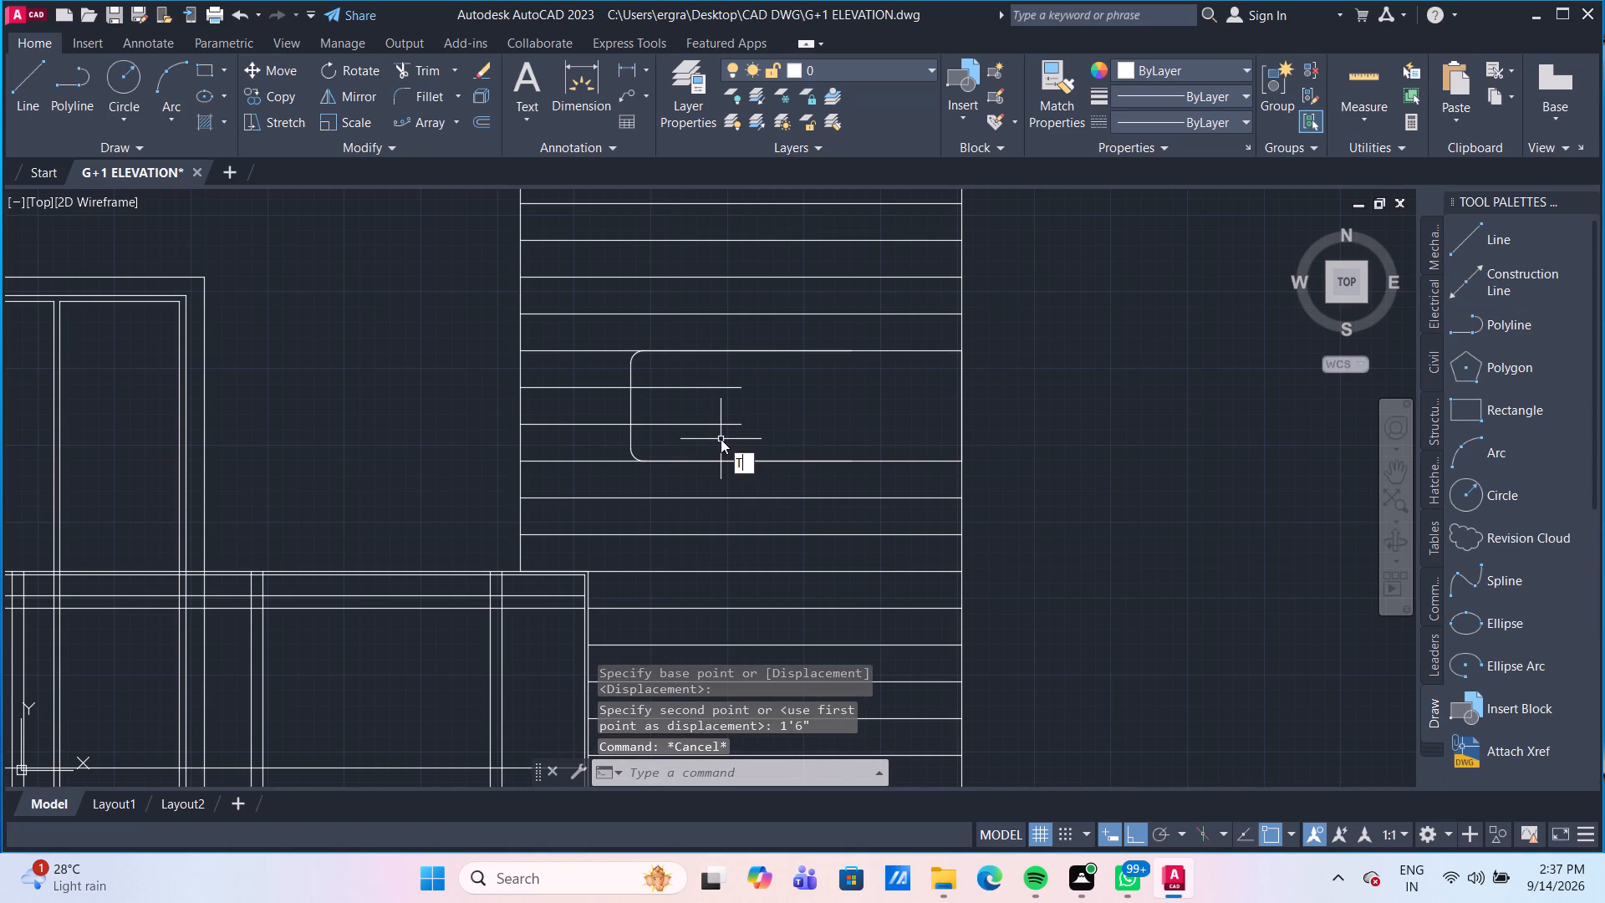
{"action": "key", "text": "Return"}
{"action": "left_click", "coordinate": [721, 439]}
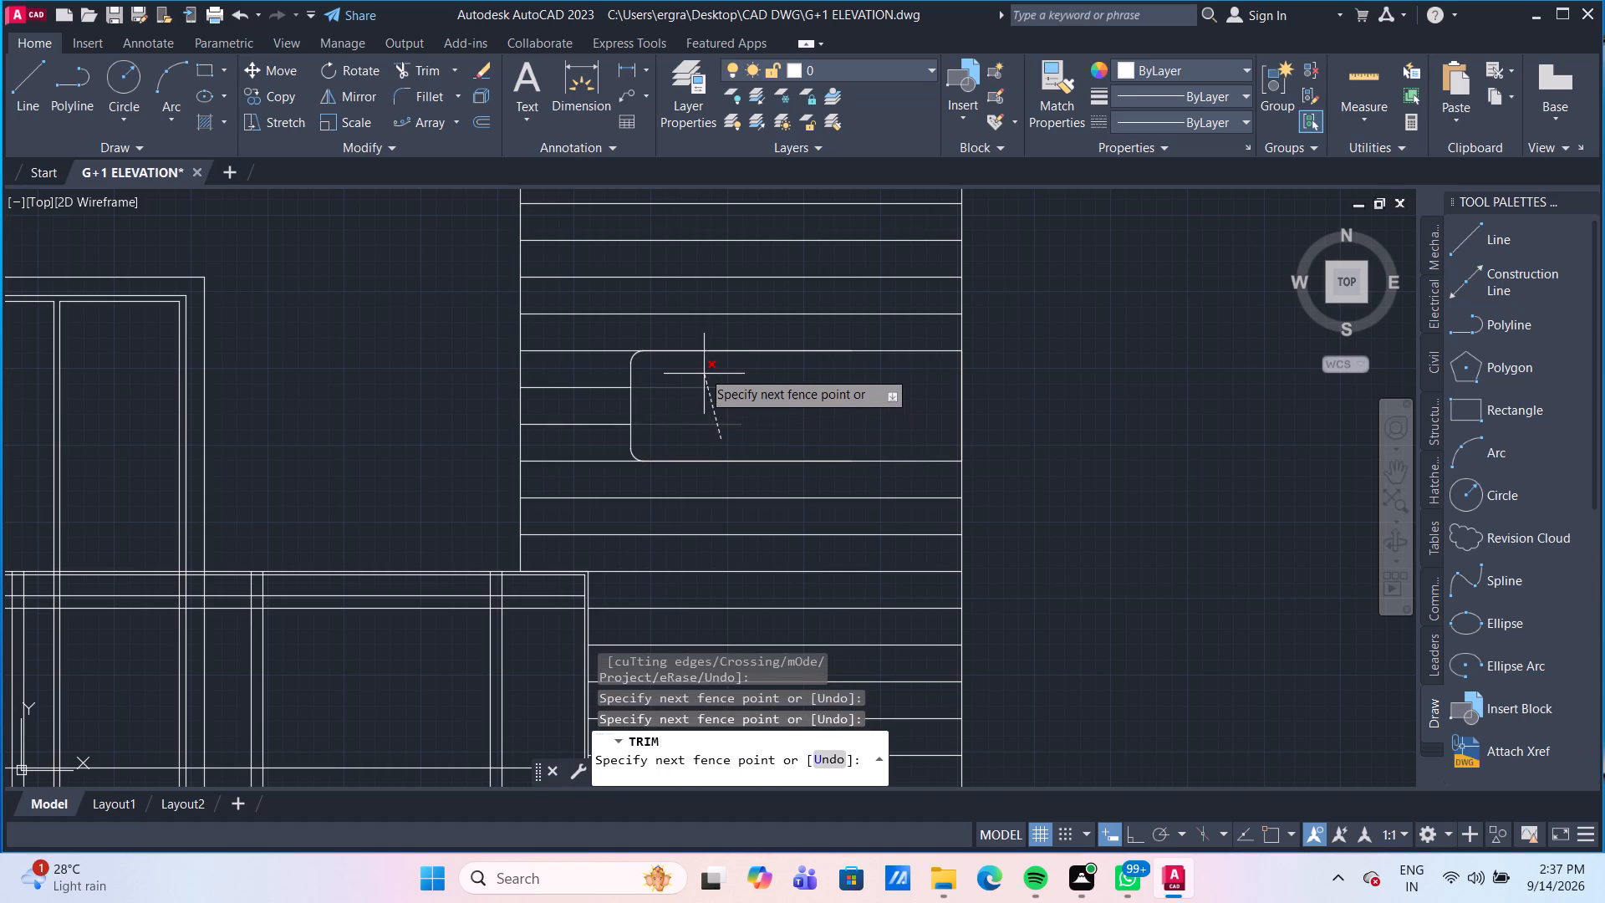
{"action": "left_click", "coordinate": [701, 369]}
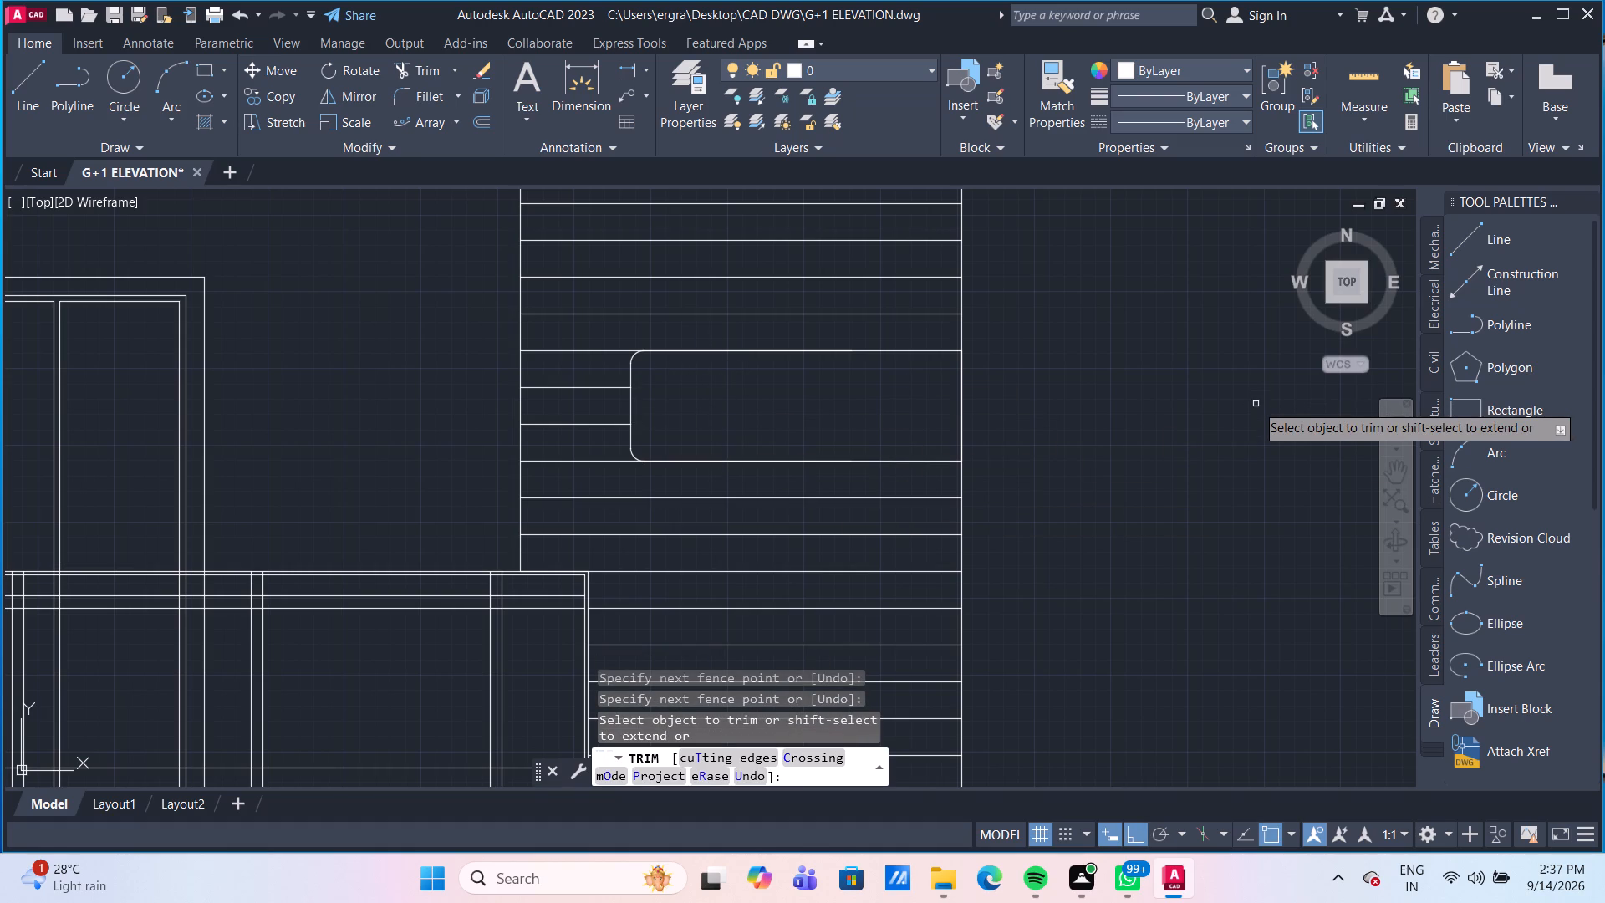
{"action": "scroll", "coordinate": [1156, 416], "scroll_direction": "down", "scroll_amount": 3}
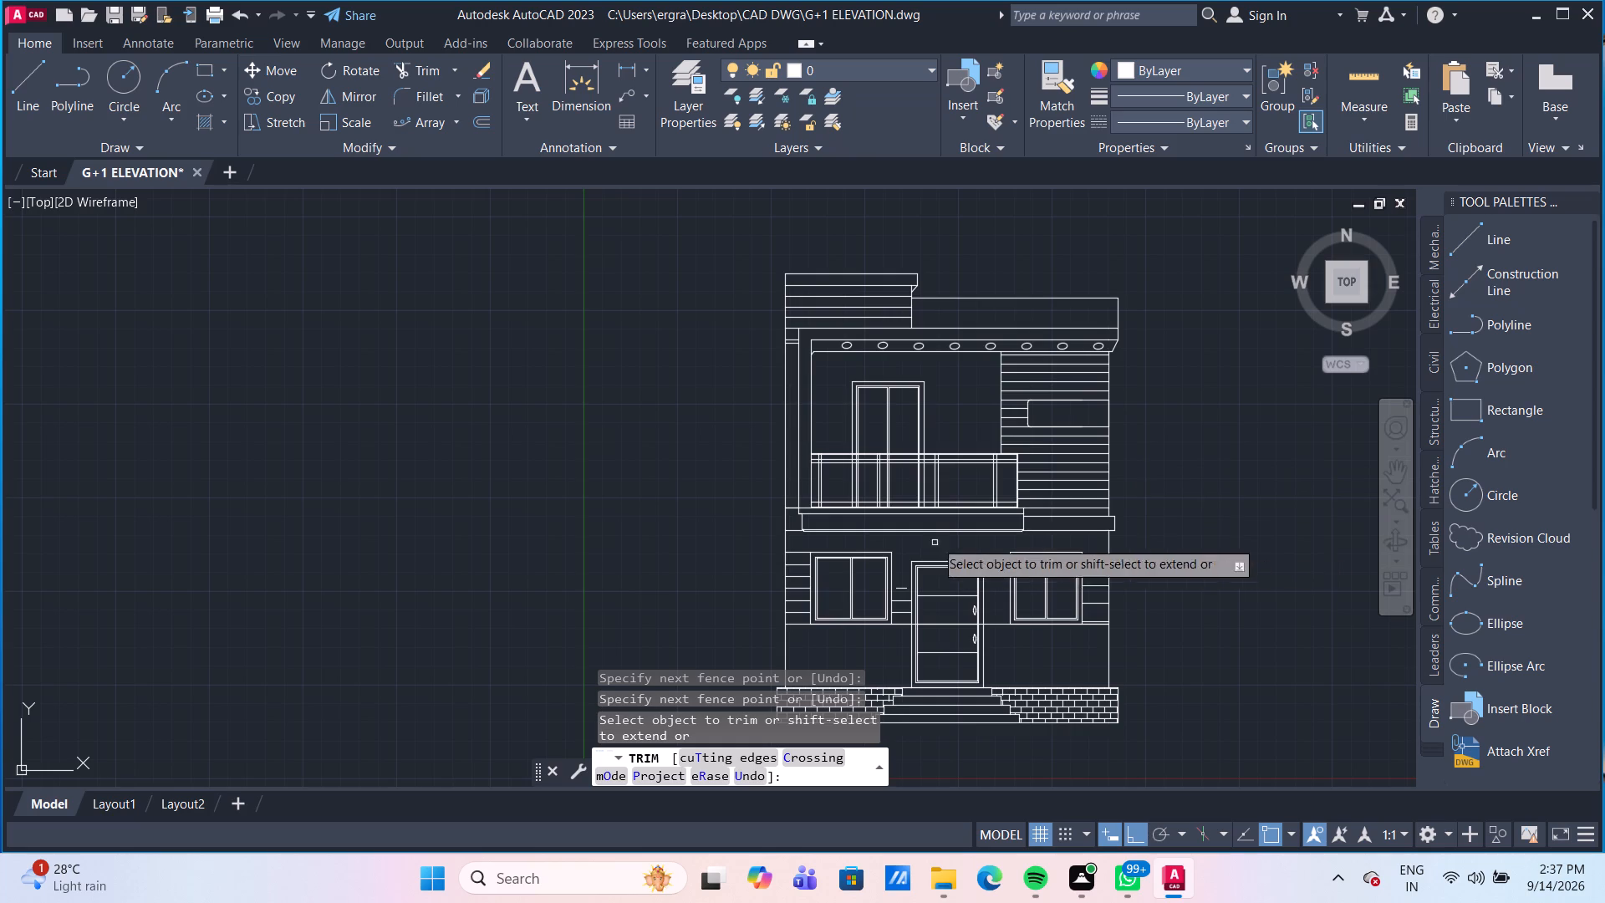
{"action": "scroll", "coordinate": [1030, 431], "scroll_direction": "up", "scroll_amount": 3}
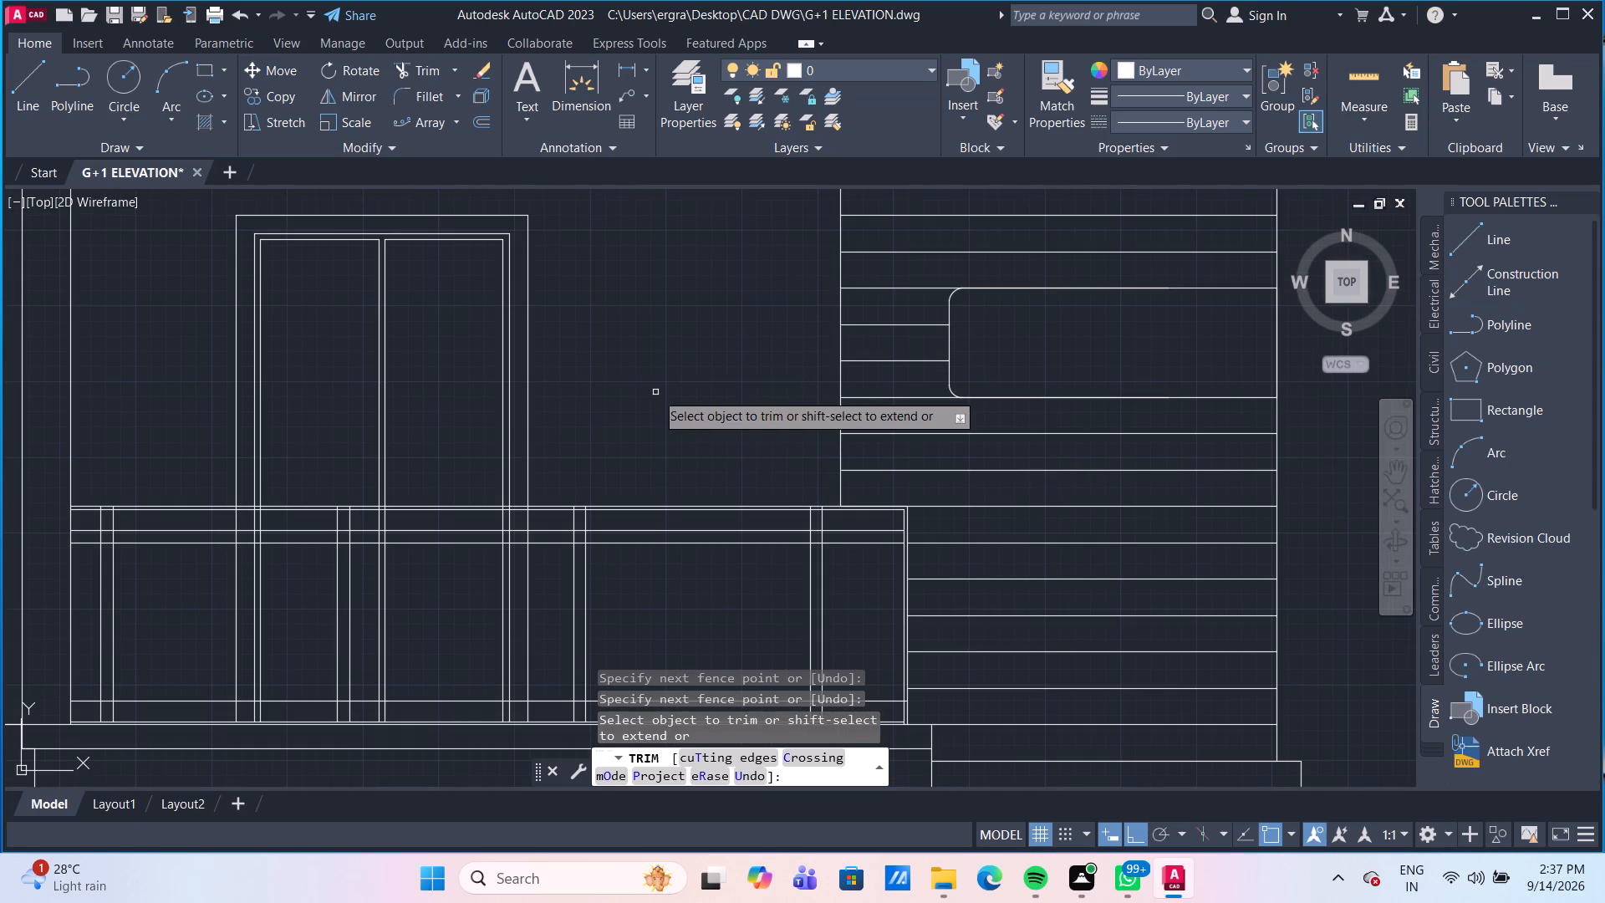
{"action": "key", "text": "Escape"}
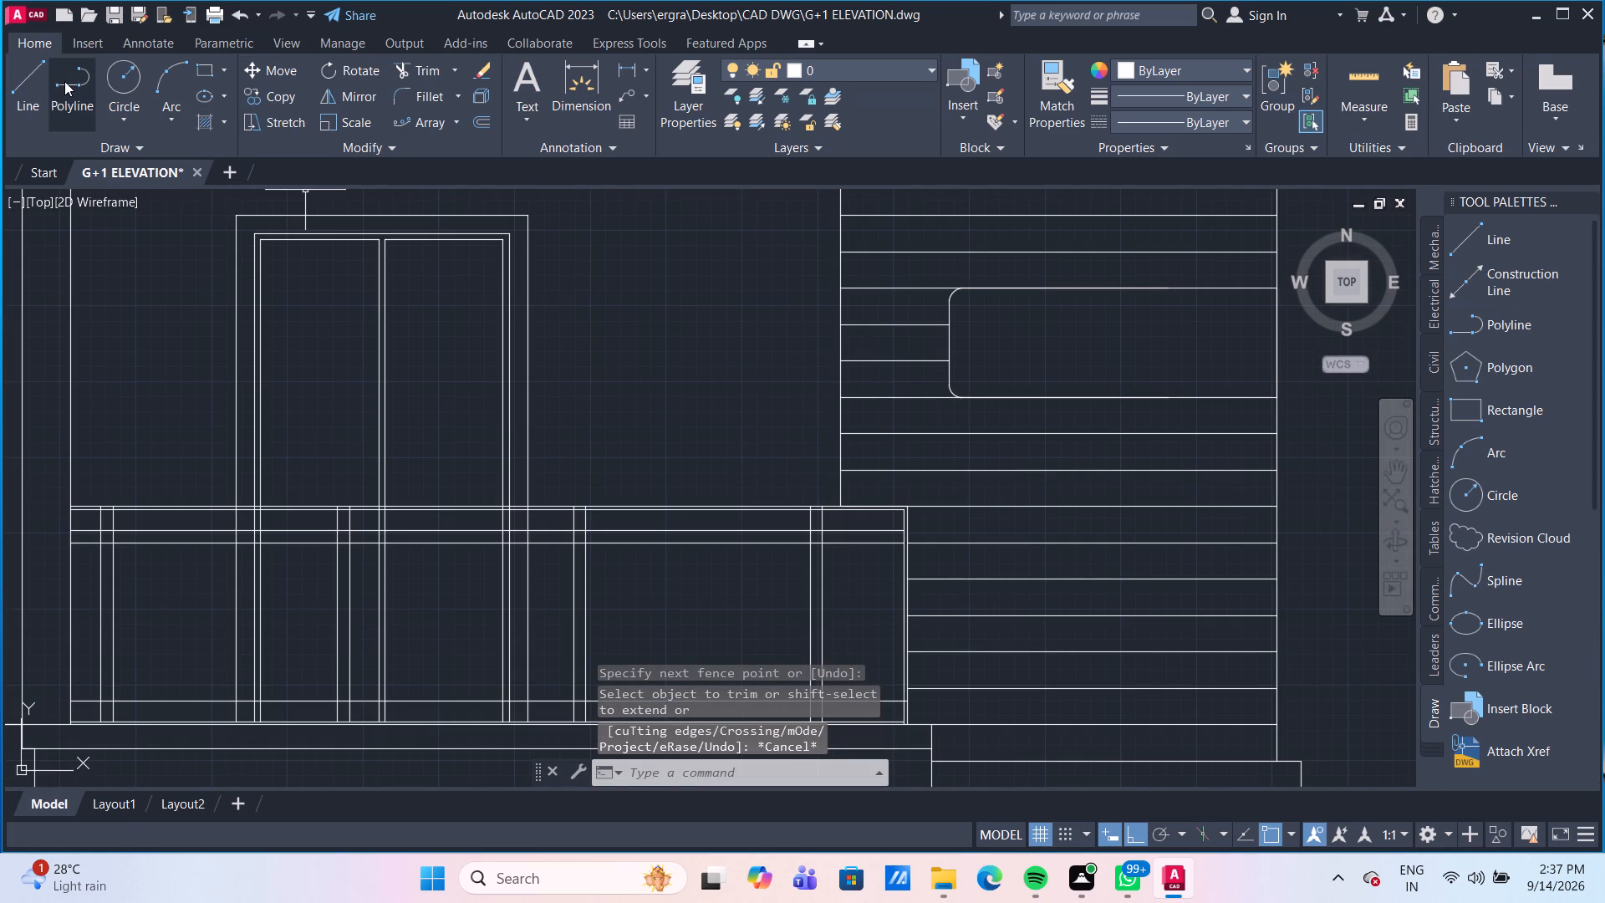
Draw a line 6" outward from the cladding's inner edge along the second cladding line above the balcony railing, continuing down to the railing top.
{"action": "left_click", "coordinate": [22, 84]}
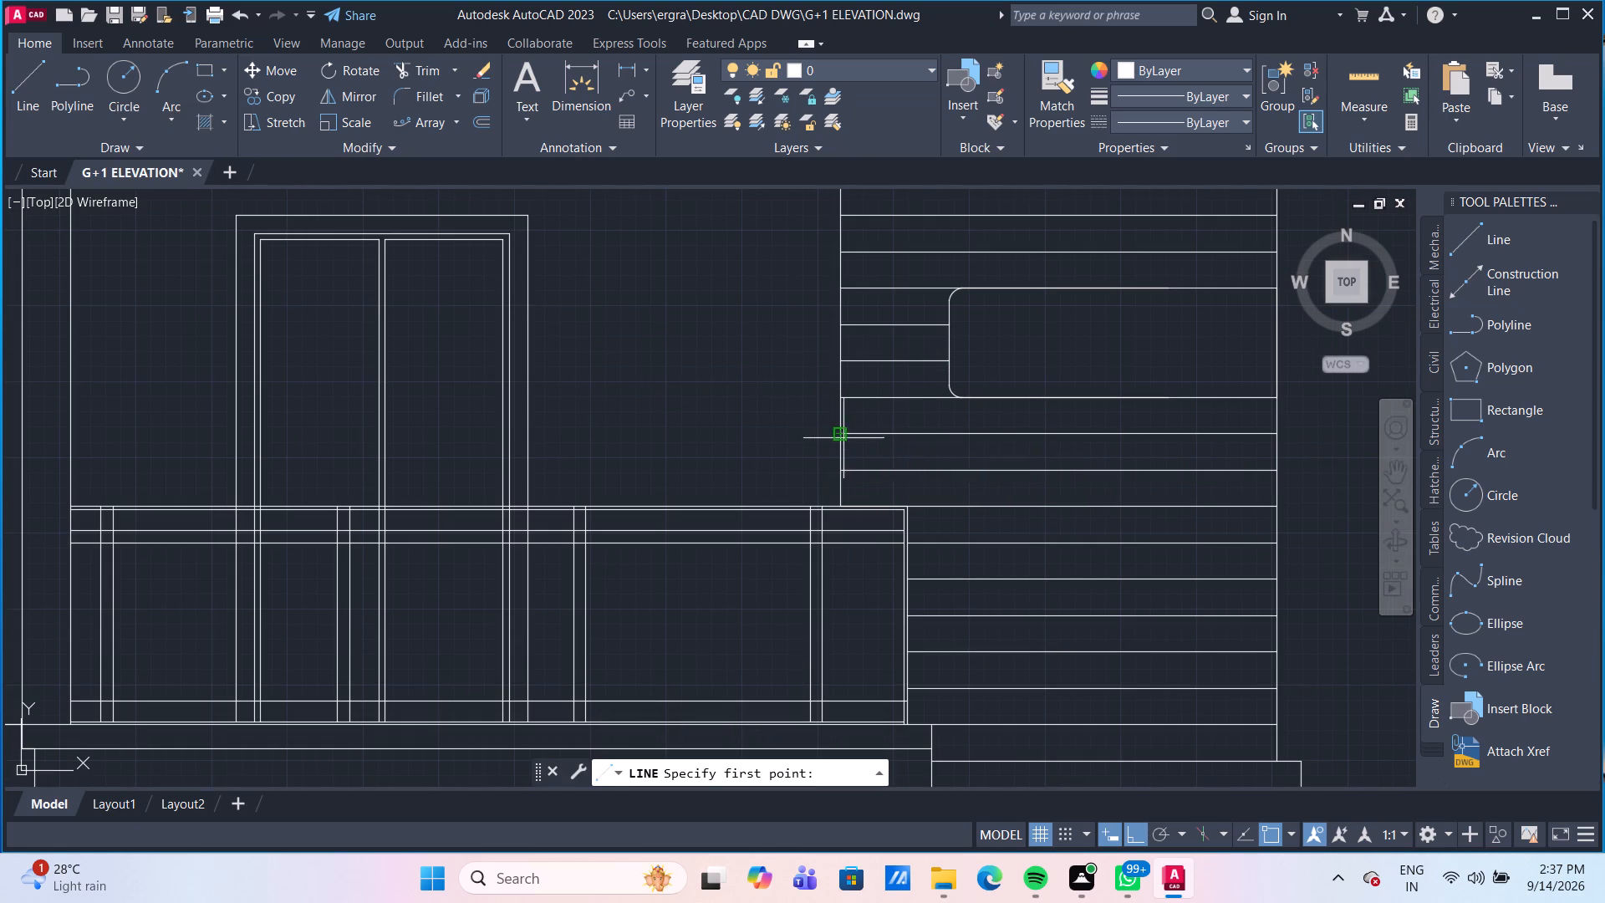
{"action": "left_click", "coordinate": [843, 437]}
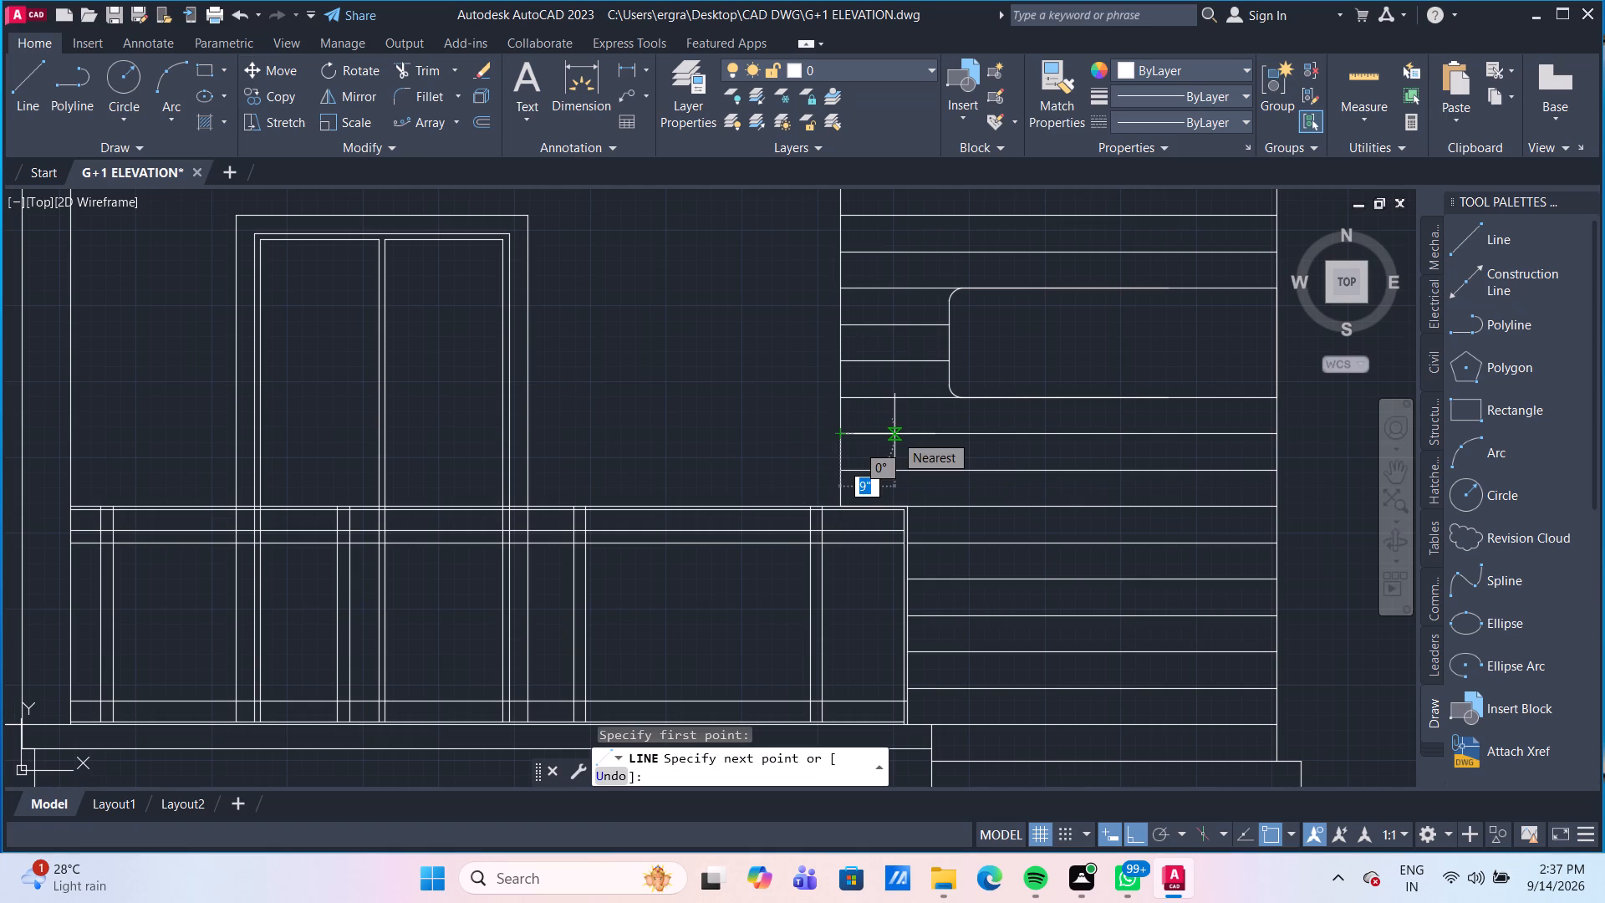
{"action": "type", "text": "6\""}
{"action": "key", "text": "Return"}
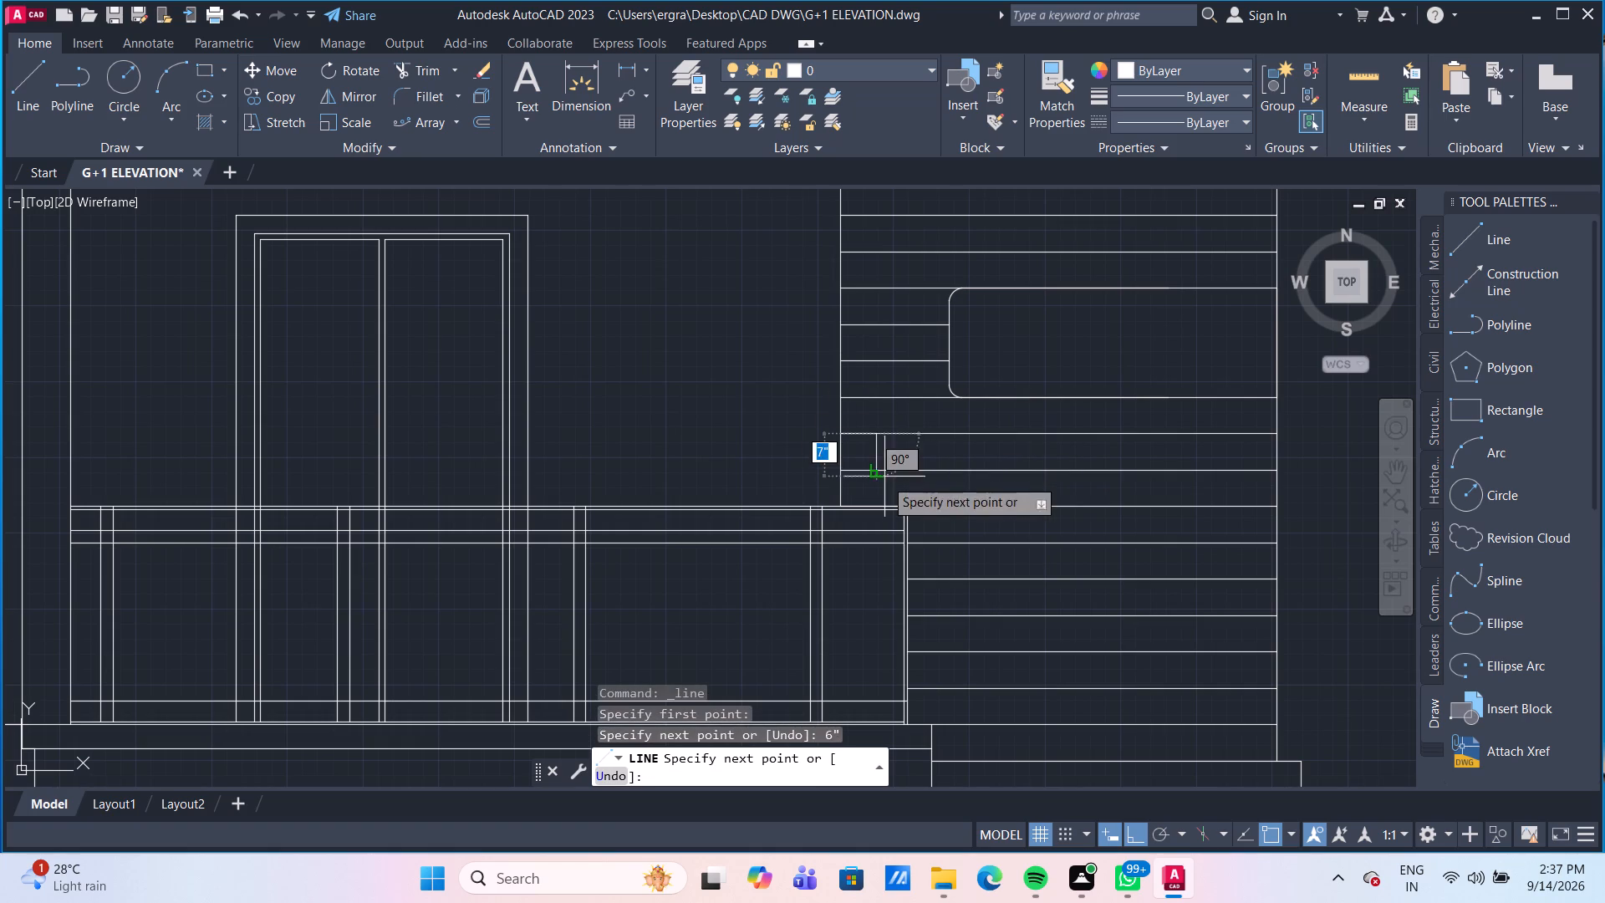
{"action": "left_click", "coordinate": [871, 513]}
{"action": "key", "text": "Return"}
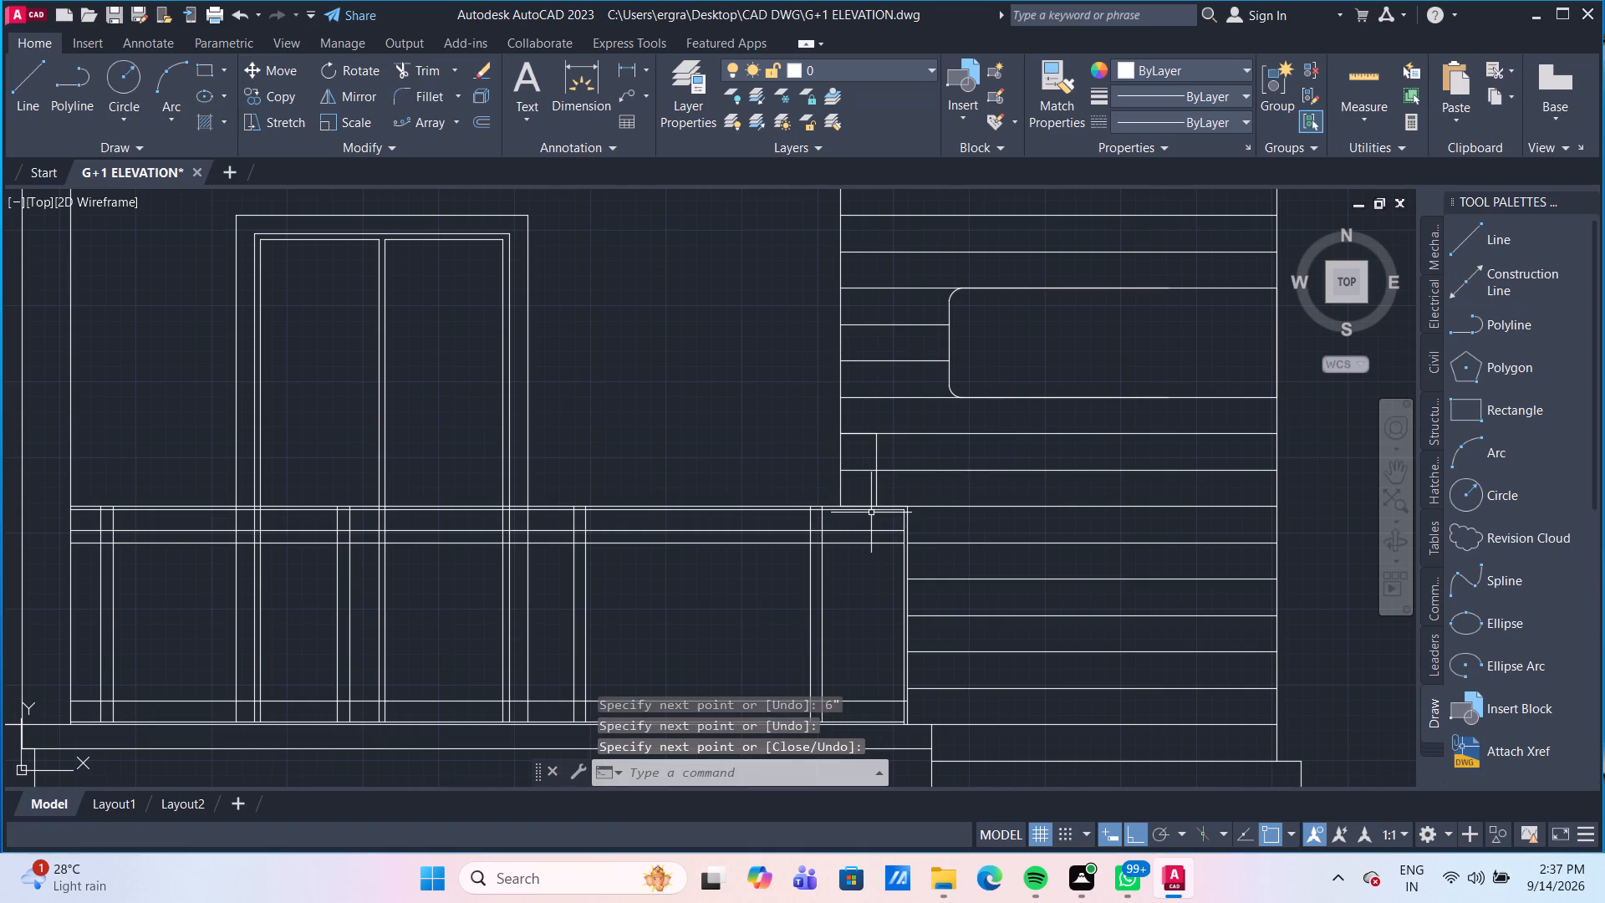
Trim the cladding line segment crossing the narrow 6" strip just above the balcony railing.
{"action": "scroll", "coordinate": [869, 495], "scroll_direction": "up", "scroll_amount": 1}
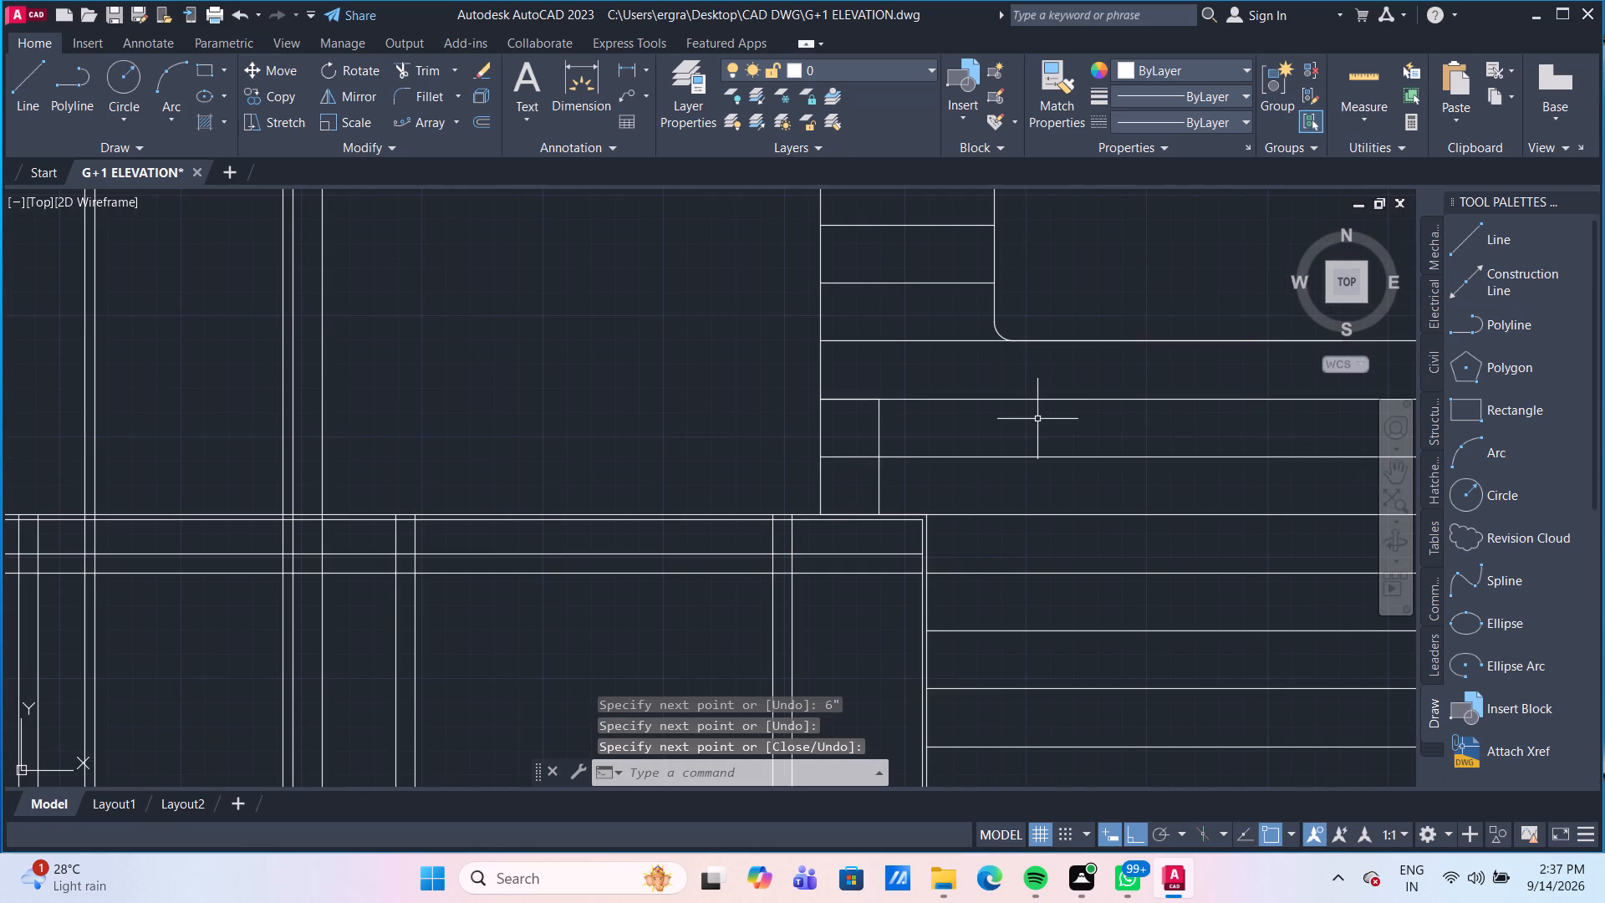
{"action": "type", "text": "TR"}
{"action": "key", "text": "Return"}
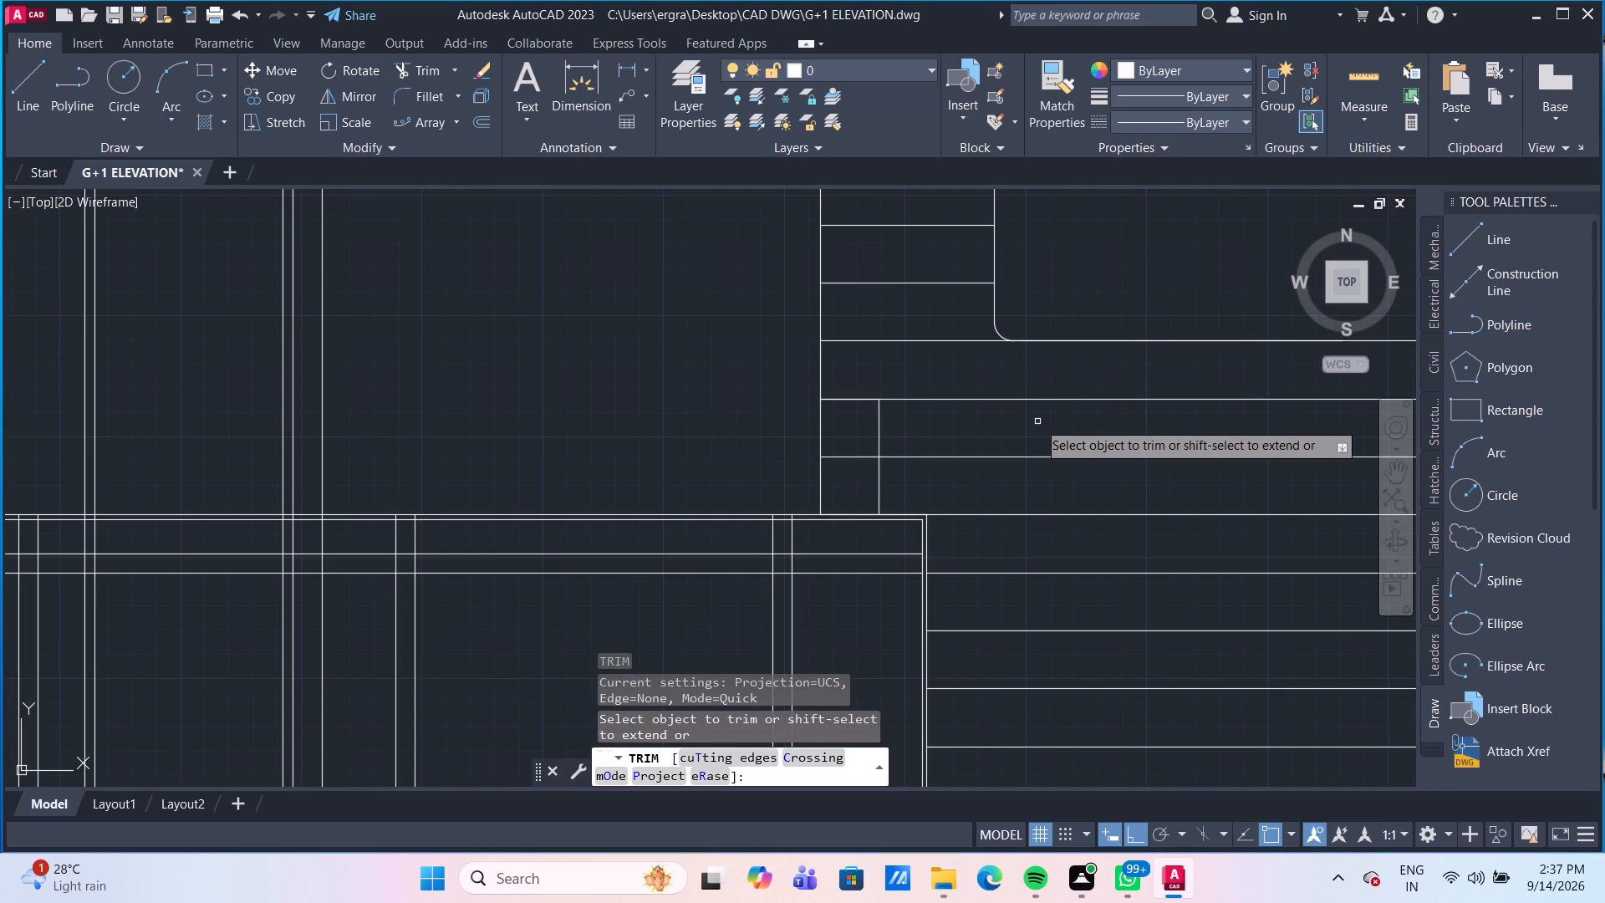
{"action": "left_click", "coordinate": [850, 460]}
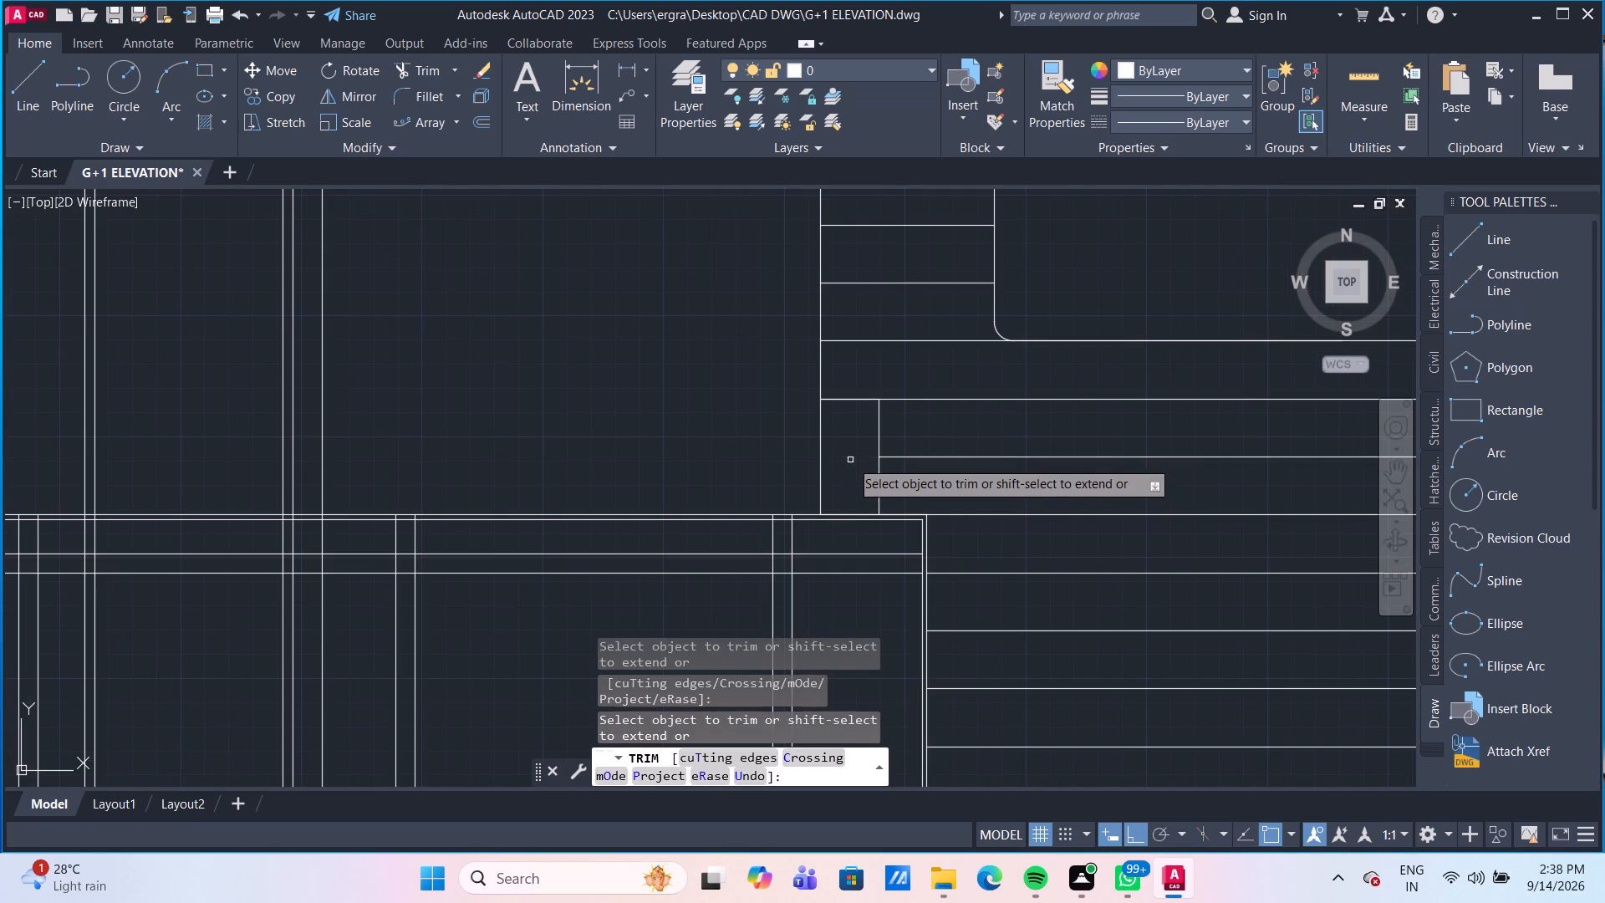
{"action": "key", "text": "Escape"}
Place a vertical multileader about 1'8" tall rising from the top edge of the roof parapet, leaving its text empty.
{"action": "scroll", "coordinate": [691, 440], "scroll_direction": "down", "scroll_amount": 2}
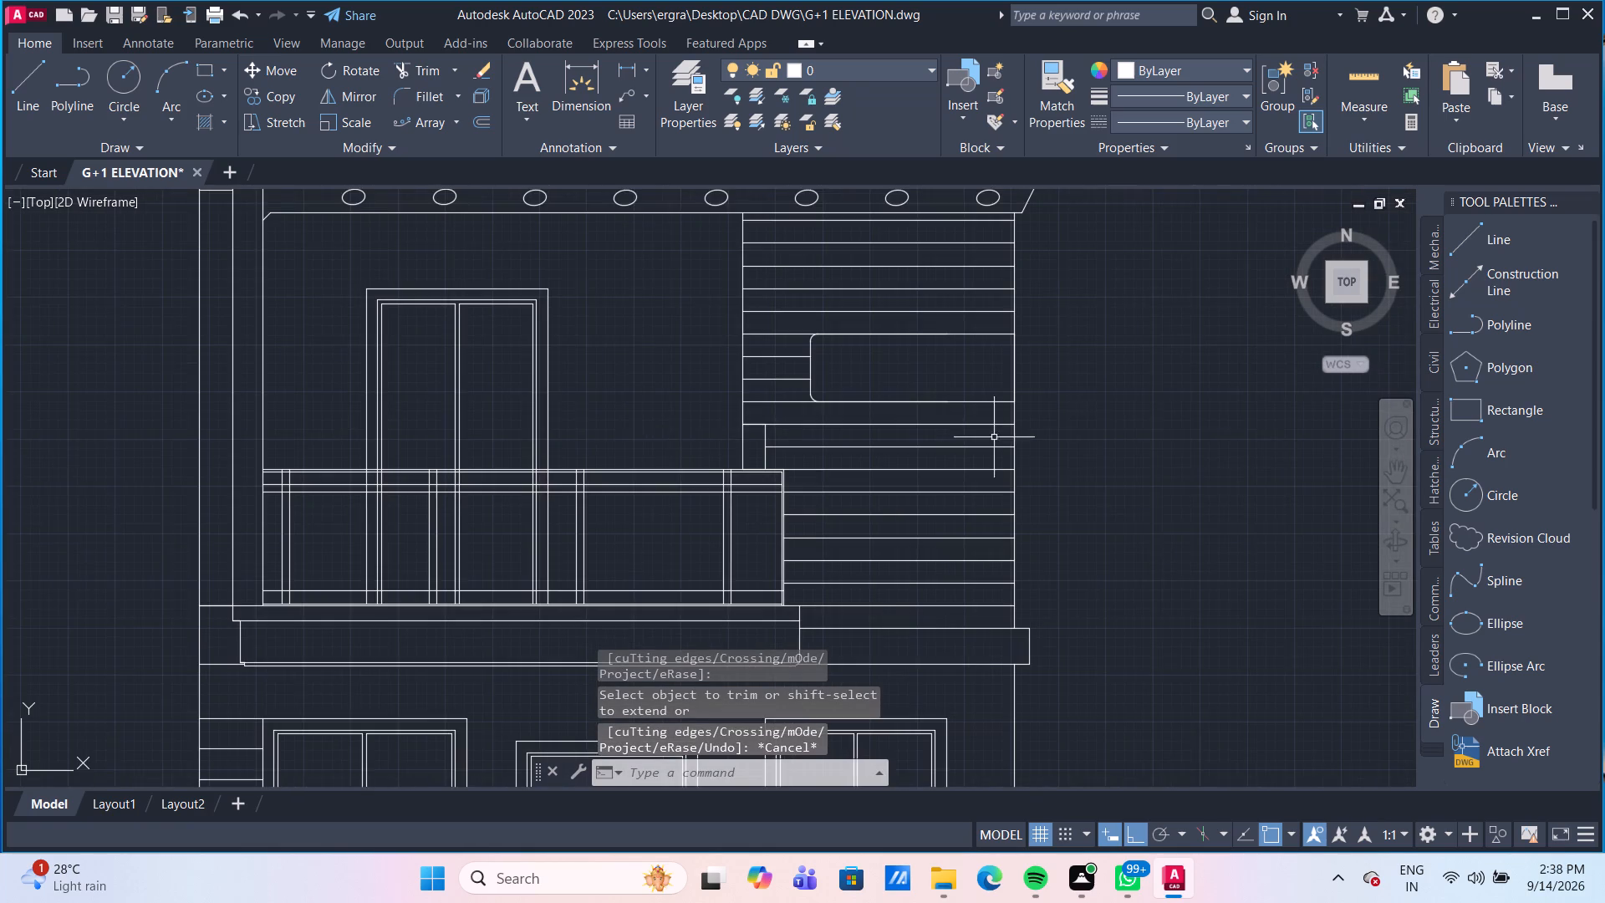
{"action": "scroll", "coordinate": [1093, 429], "scroll_direction": "down", "scroll_amount": 2}
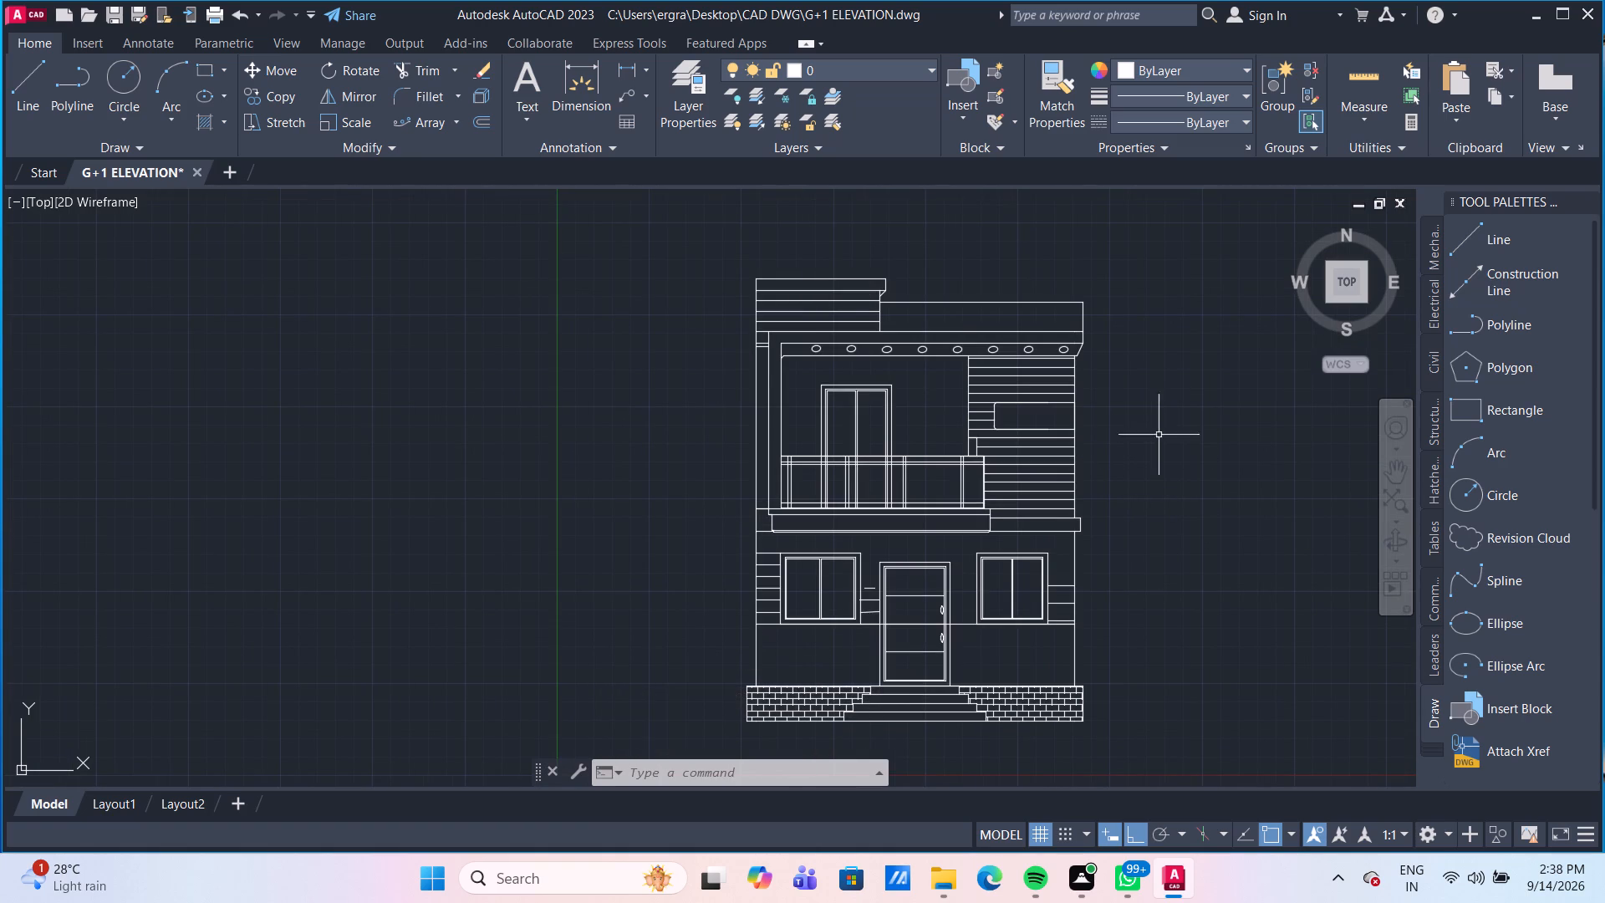
{"action": "middle_click_drag", "start_coordinate": [1190, 492], "coordinate": [1162, 427]}
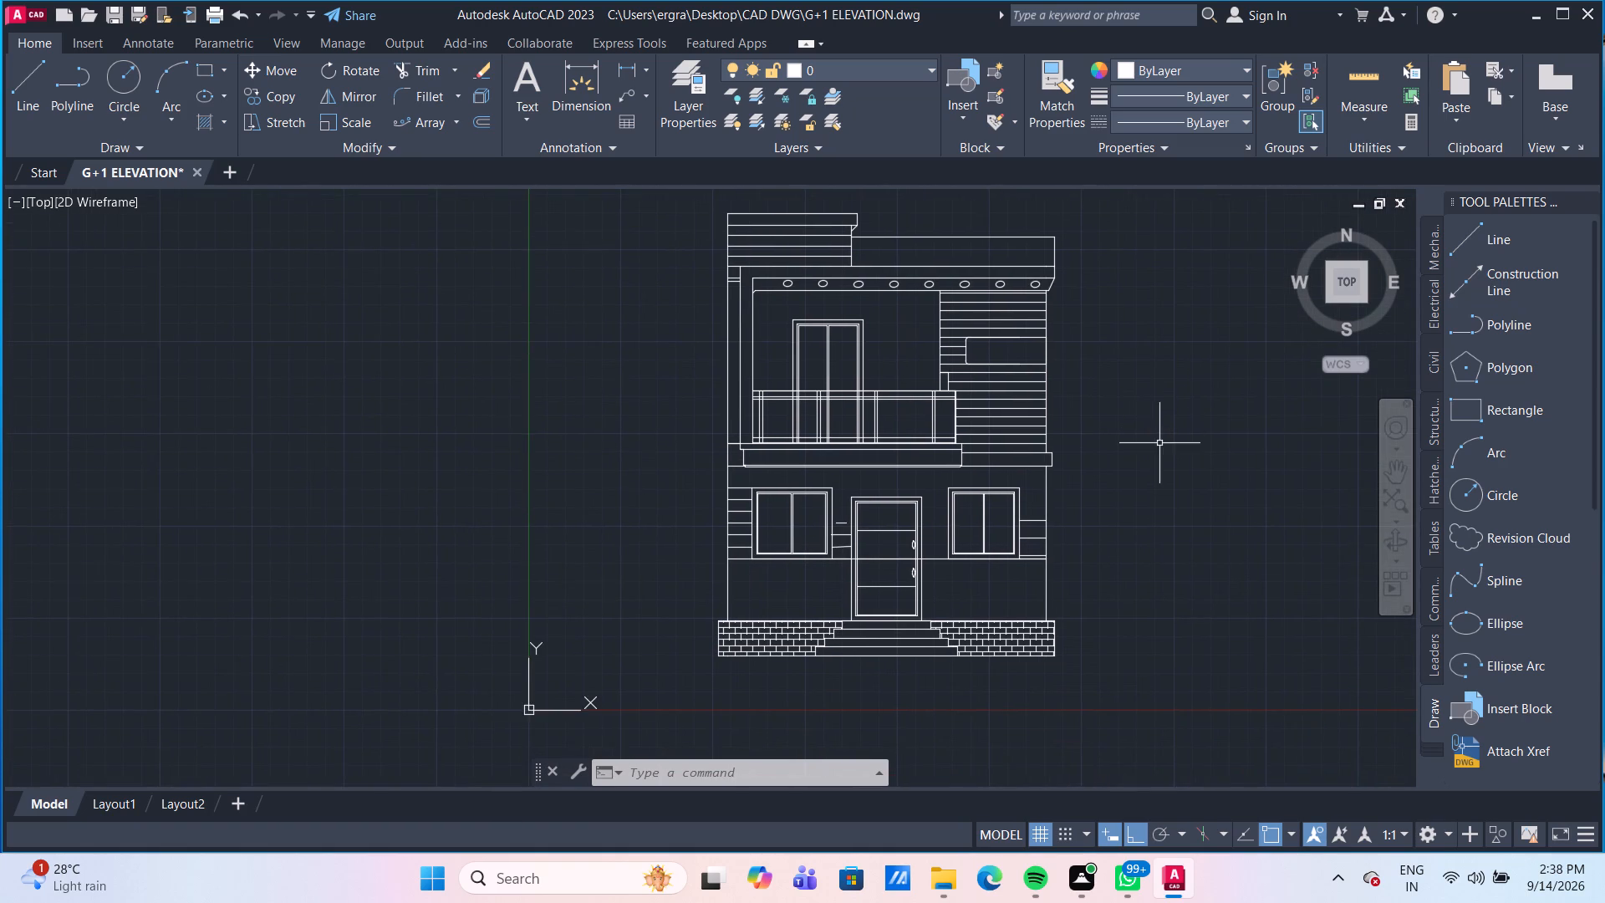
{"action": "scroll", "coordinate": [1159, 444], "scroll_direction": "down", "scroll_amount": 1}
{"action": "middle_click_drag", "start_coordinate": [1159, 453], "coordinate": [1012, 485]}
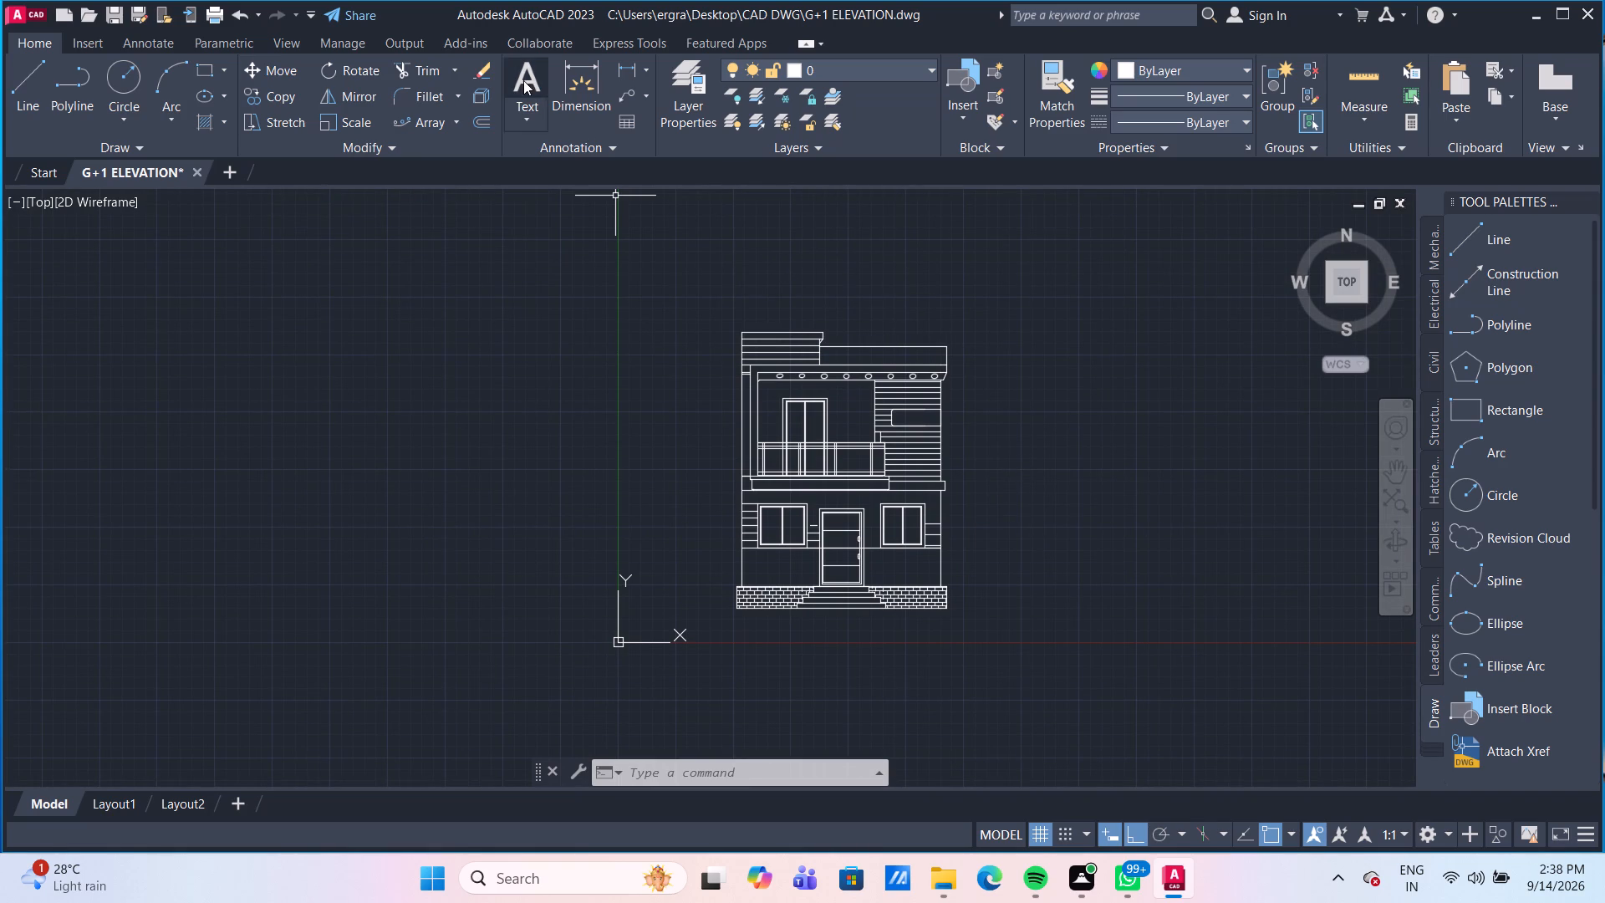
{"action": "left_click", "coordinate": [631, 91]}
{"action": "scroll", "coordinate": [922, 319], "scroll_direction": "up", "scroll_amount": 2}
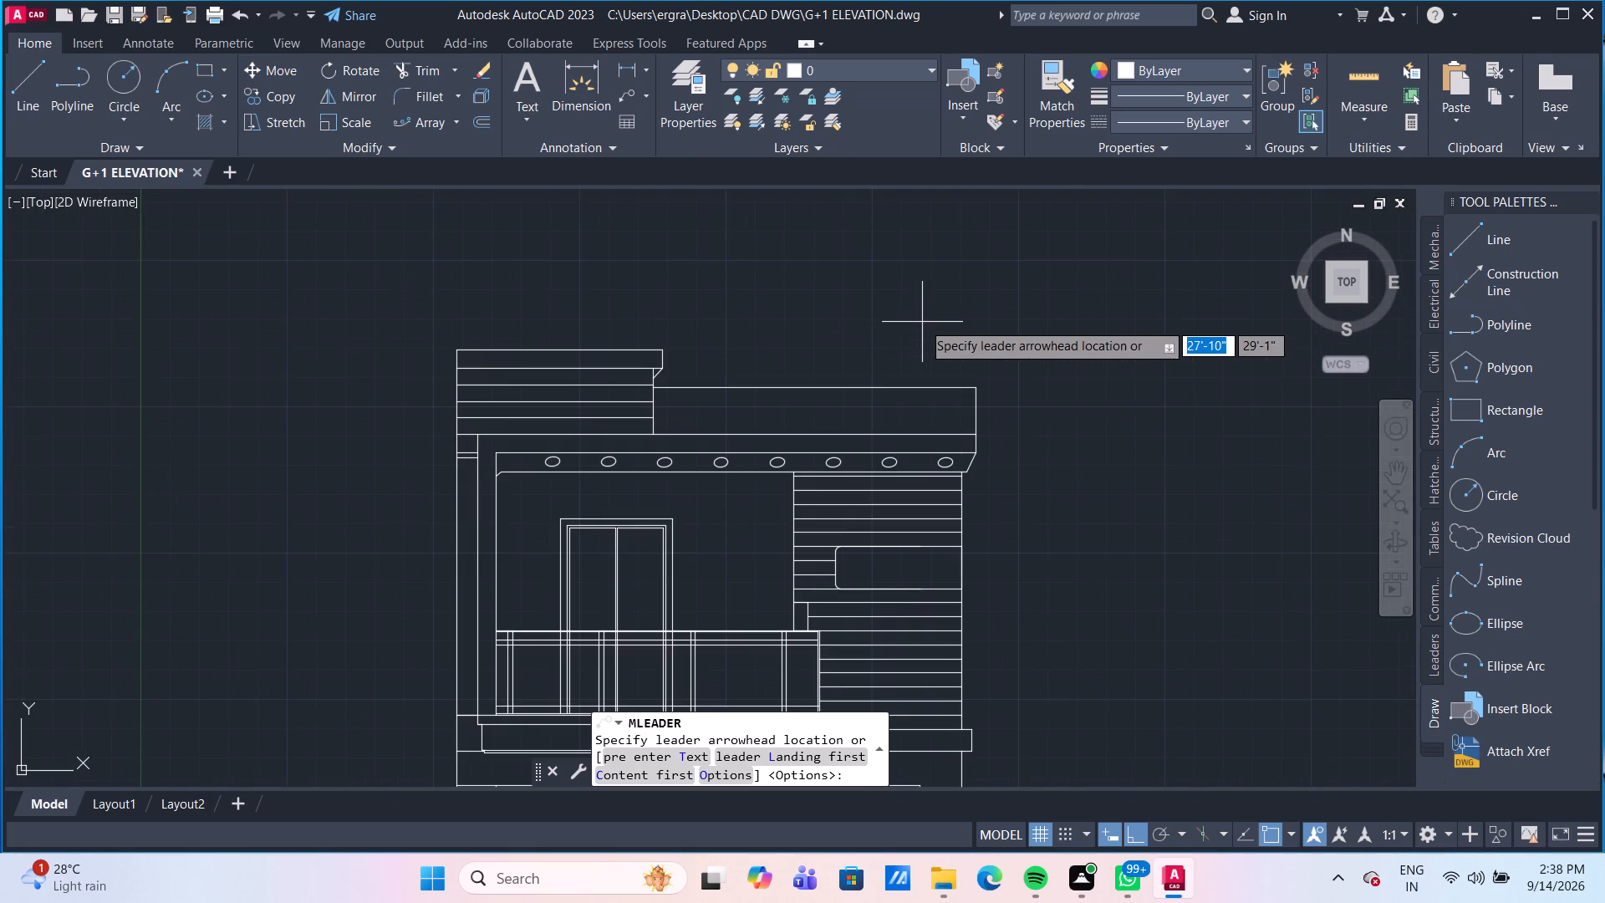
{"action": "left_click", "coordinate": [827, 386]}
{"action": "left_click", "coordinate": [835, 340]}
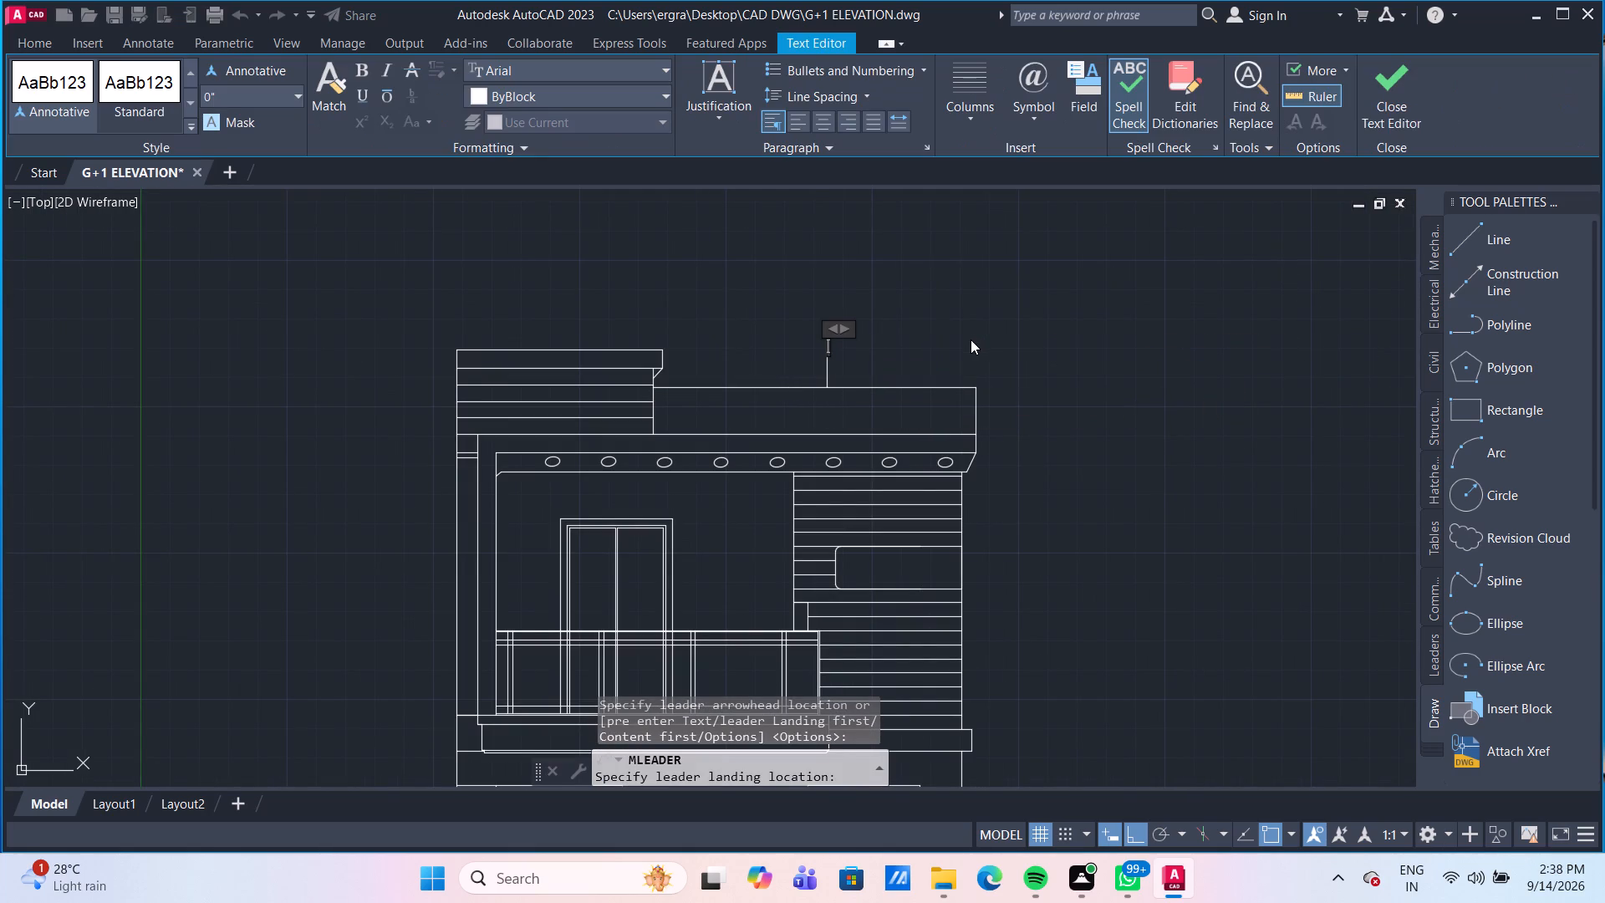
{"action": "key", "text": "Escape"}
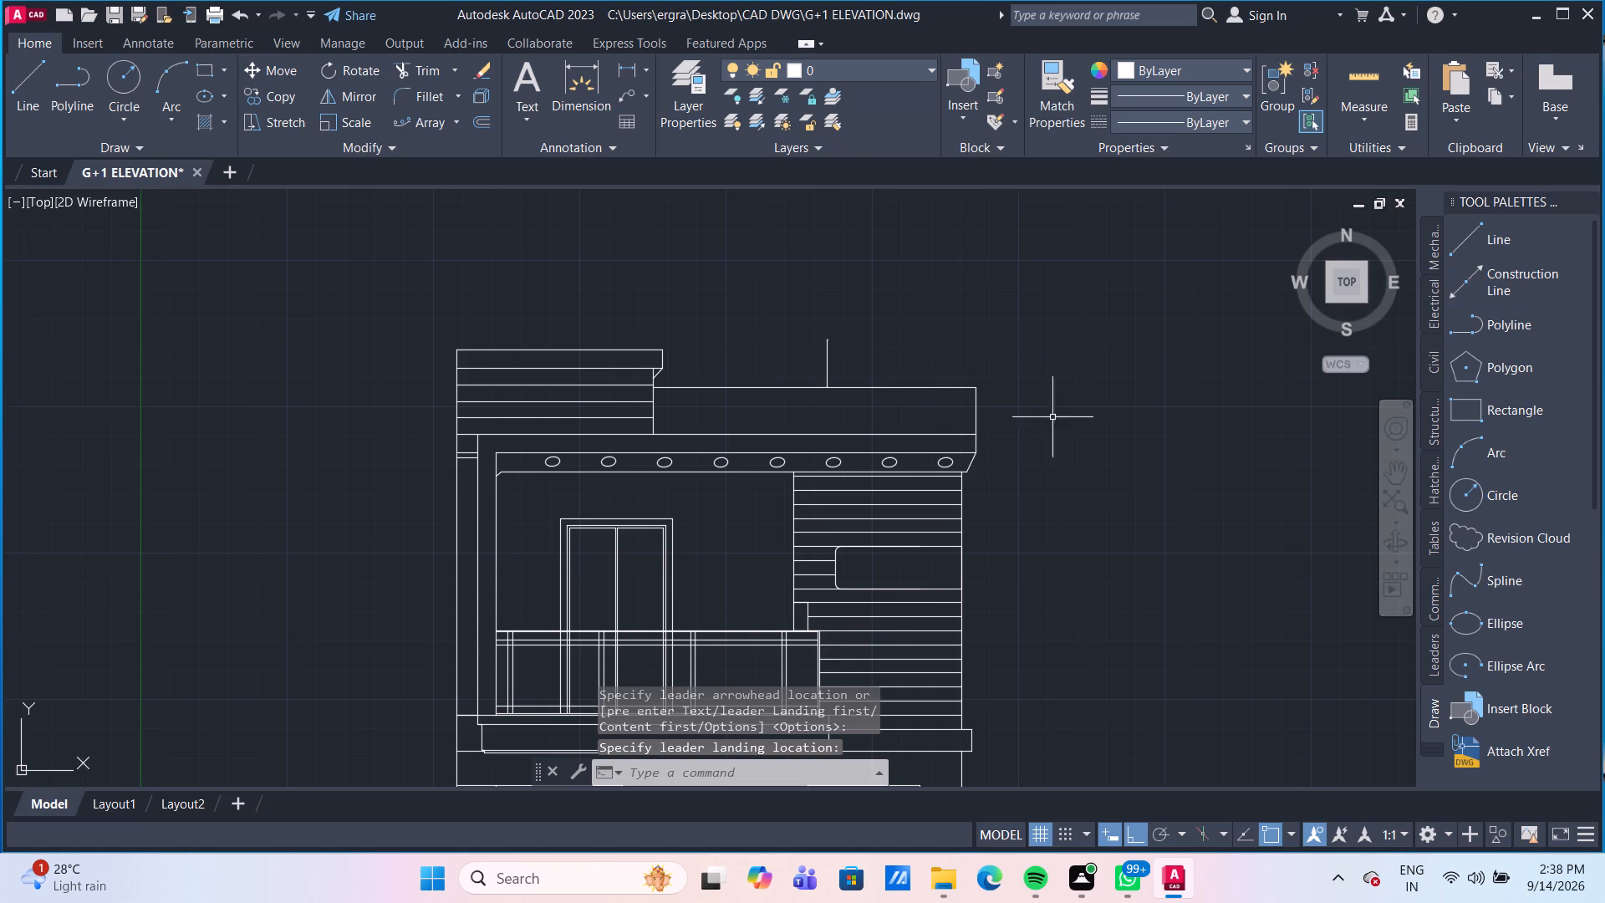
Turn off Ortho and place another multileader without text, about 1'8" tall, from the same point on the parapet's top edge.
{"action": "left_click", "coordinate": [1138, 837]}
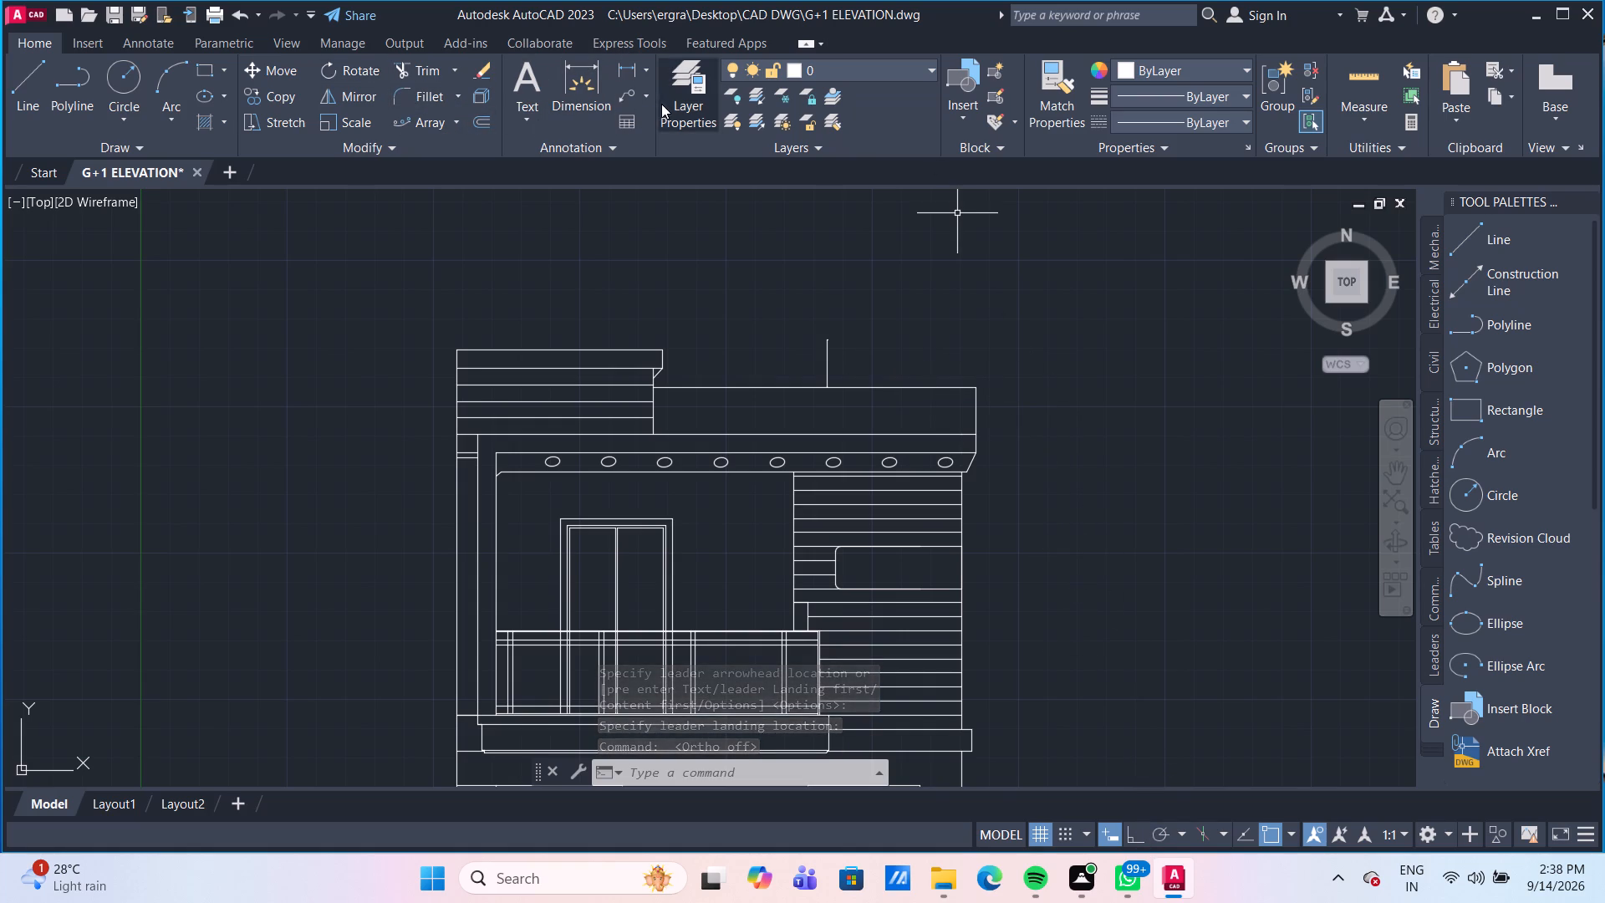
{"action": "left_click", "coordinate": [630, 93]}
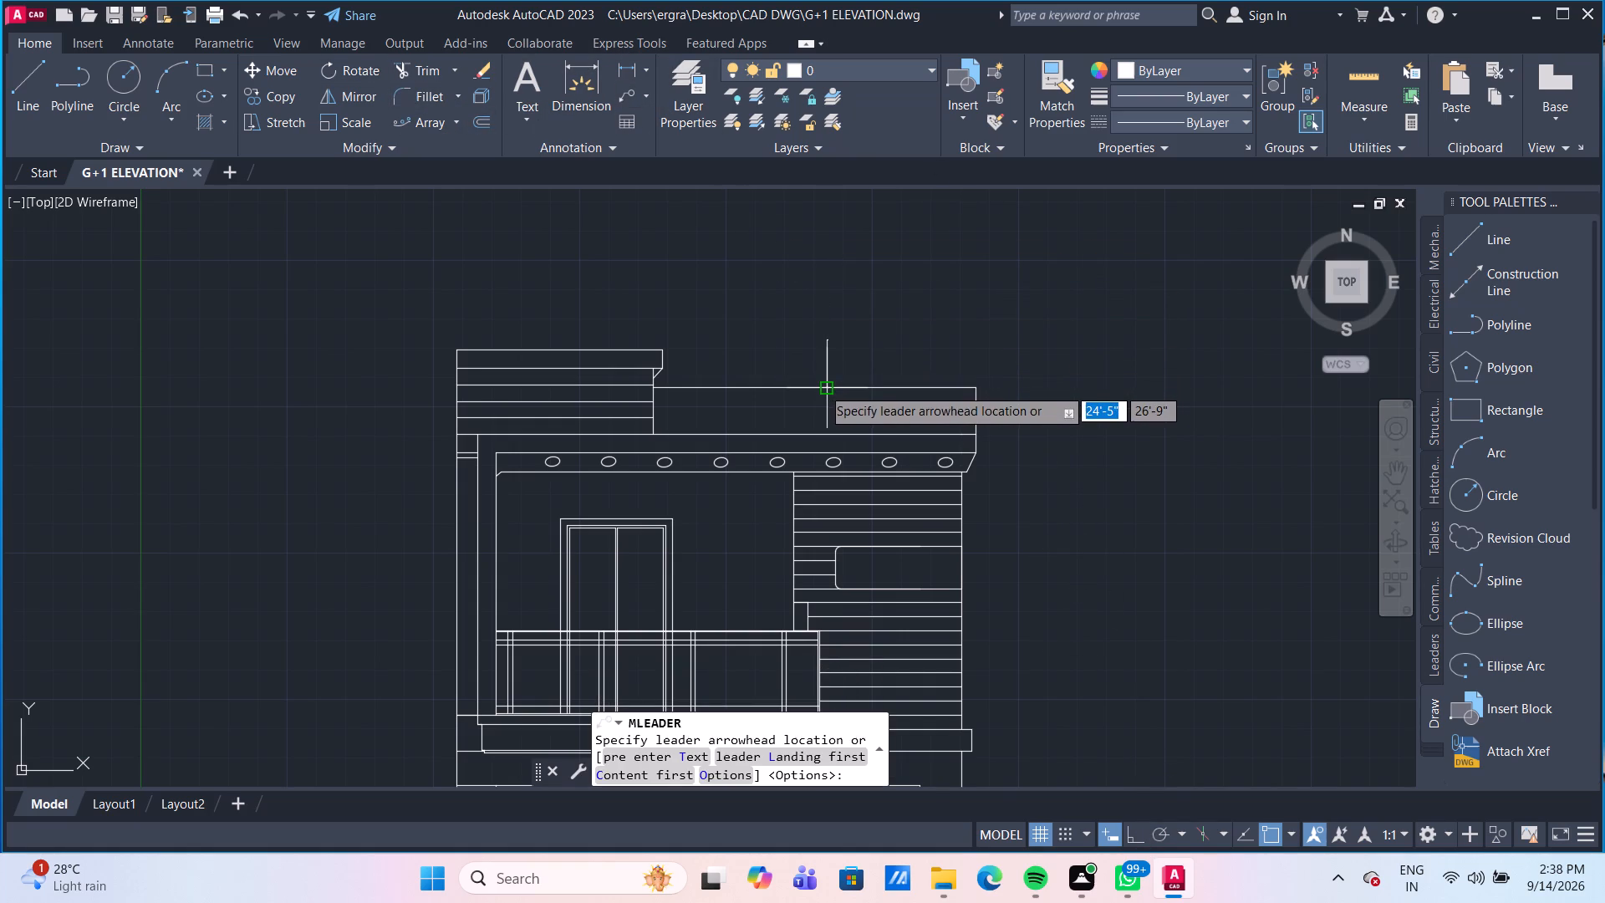
{"action": "left_click", "coordinate": [822, 387]}
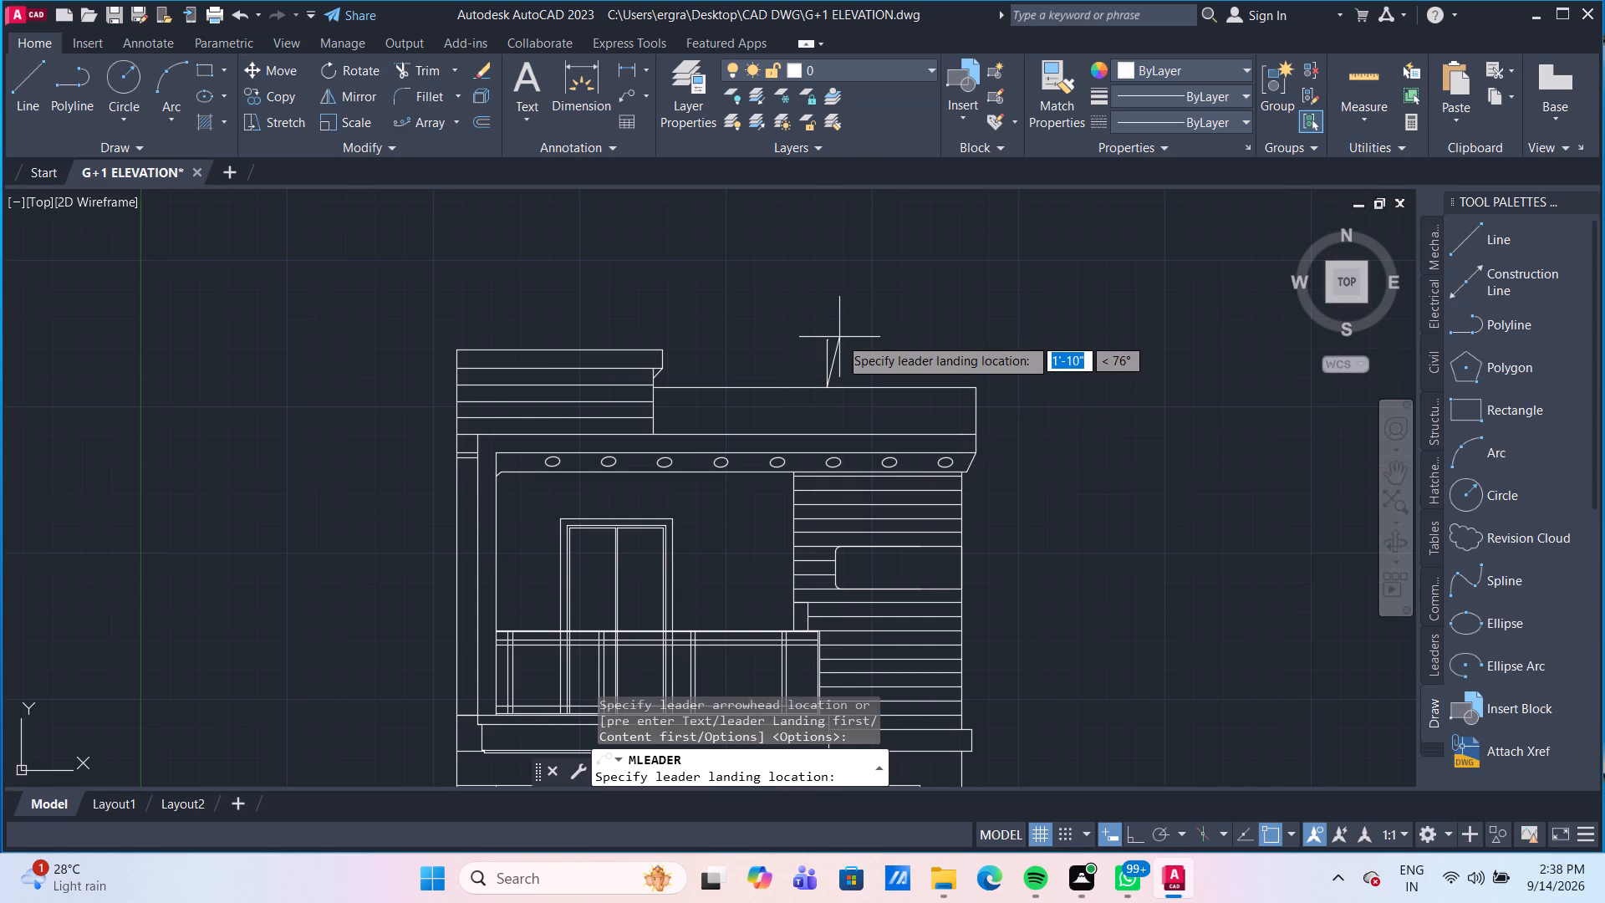
{"action": "left_click", "coordinate": [821, 336]}
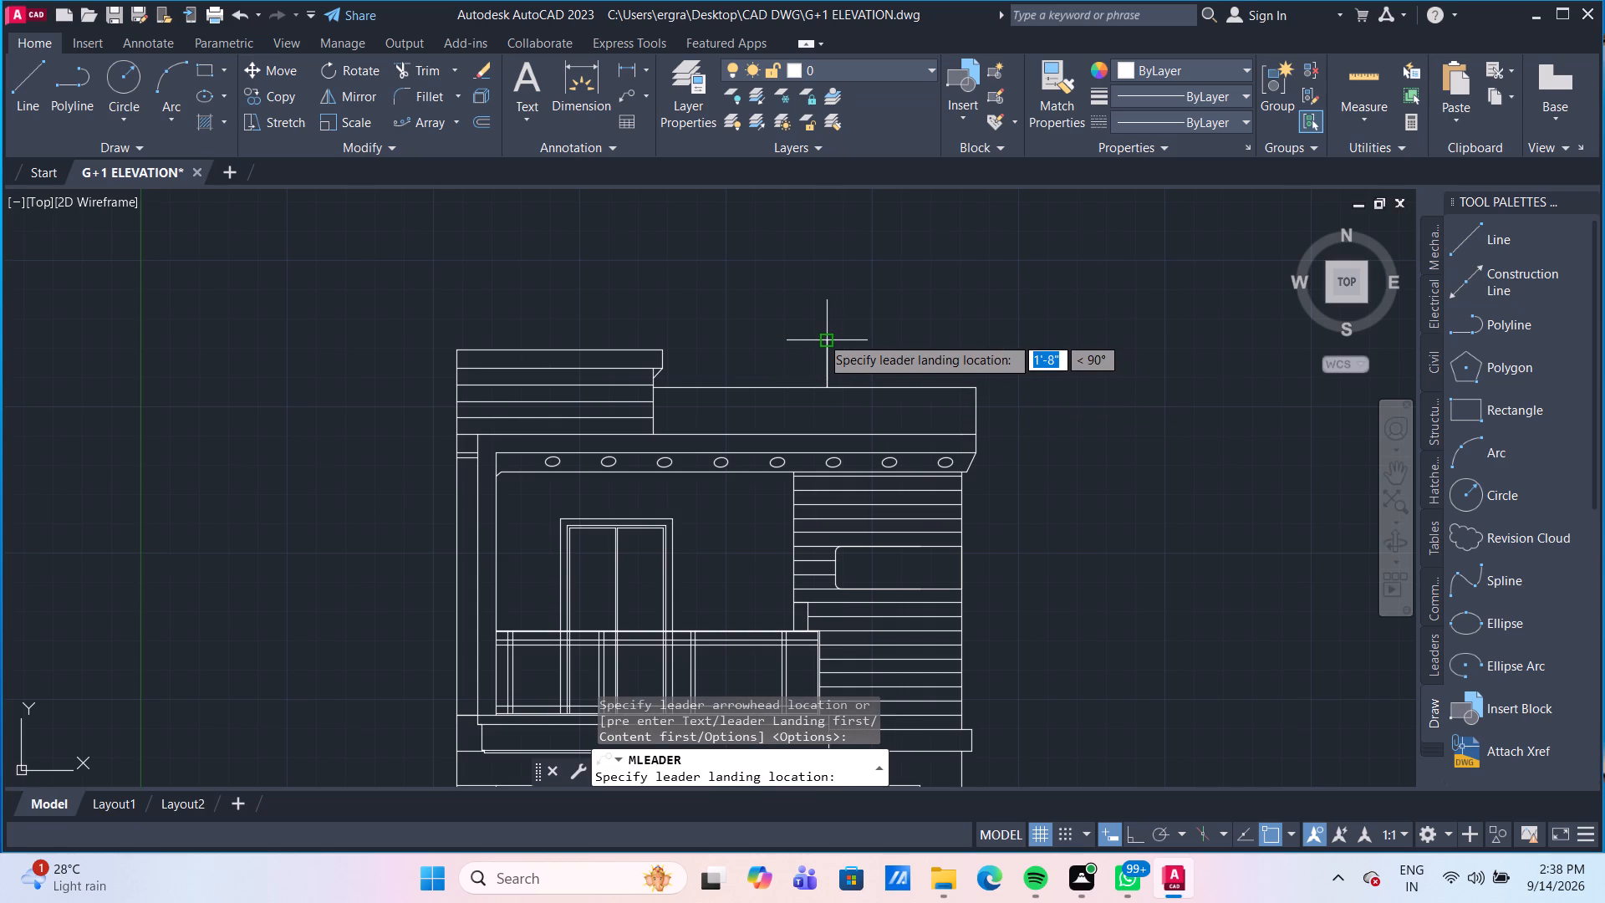
{"action": "key", "text": "Escape"}
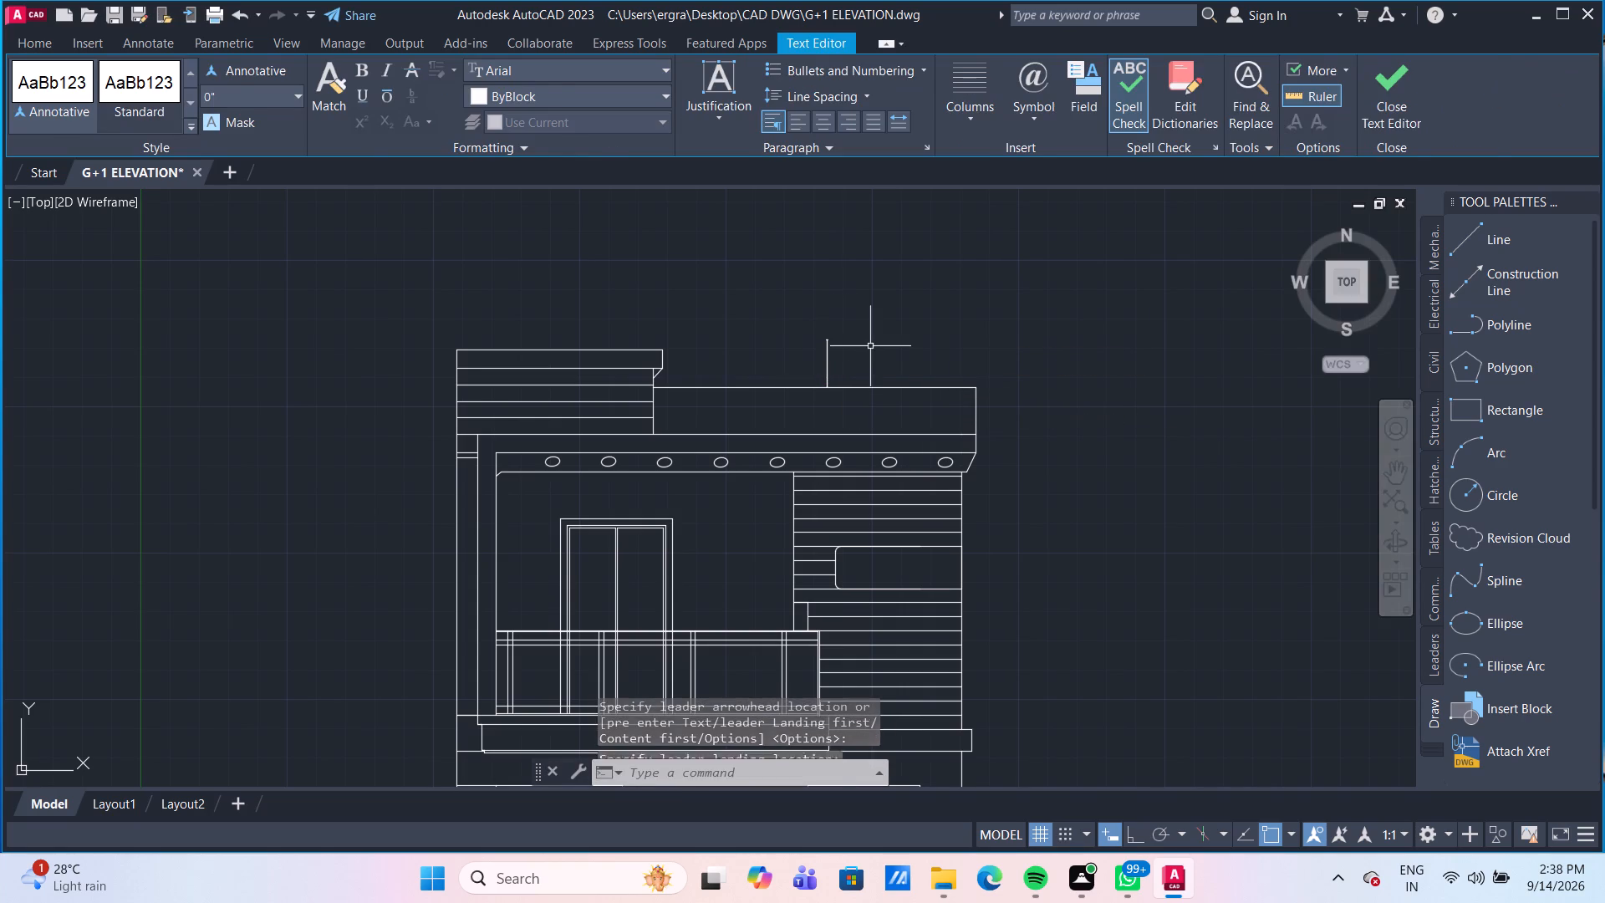
Close the empty text entry and delete the multileader rising from the parapet's top edge.
{"action": "left_click_drag", "start_coordinate": [864, 358], "coordinate": [853, 353]}
{"action": "left_click", "coordinate": [814, 332]}
{"action": "key", "text": "Delete"}
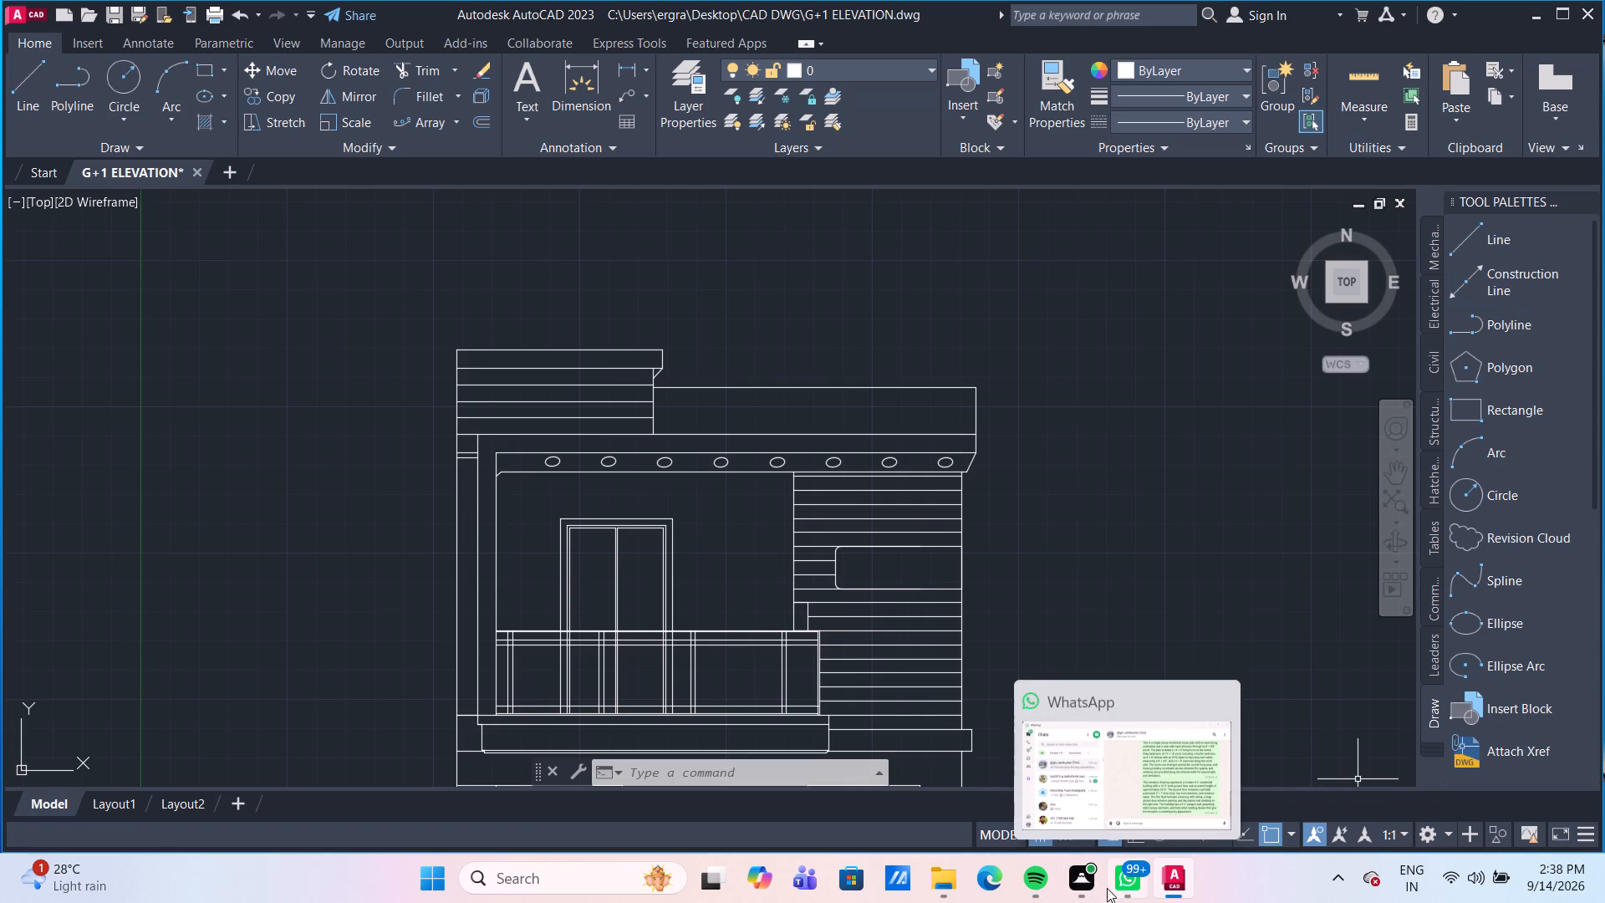
Switch to Spotify, pause the current song and return to the elevation drawing.
{"action": "left_click", "coordinate": [1032, 890]}
{"action": "left_click", "coordinate": [604, 659]}
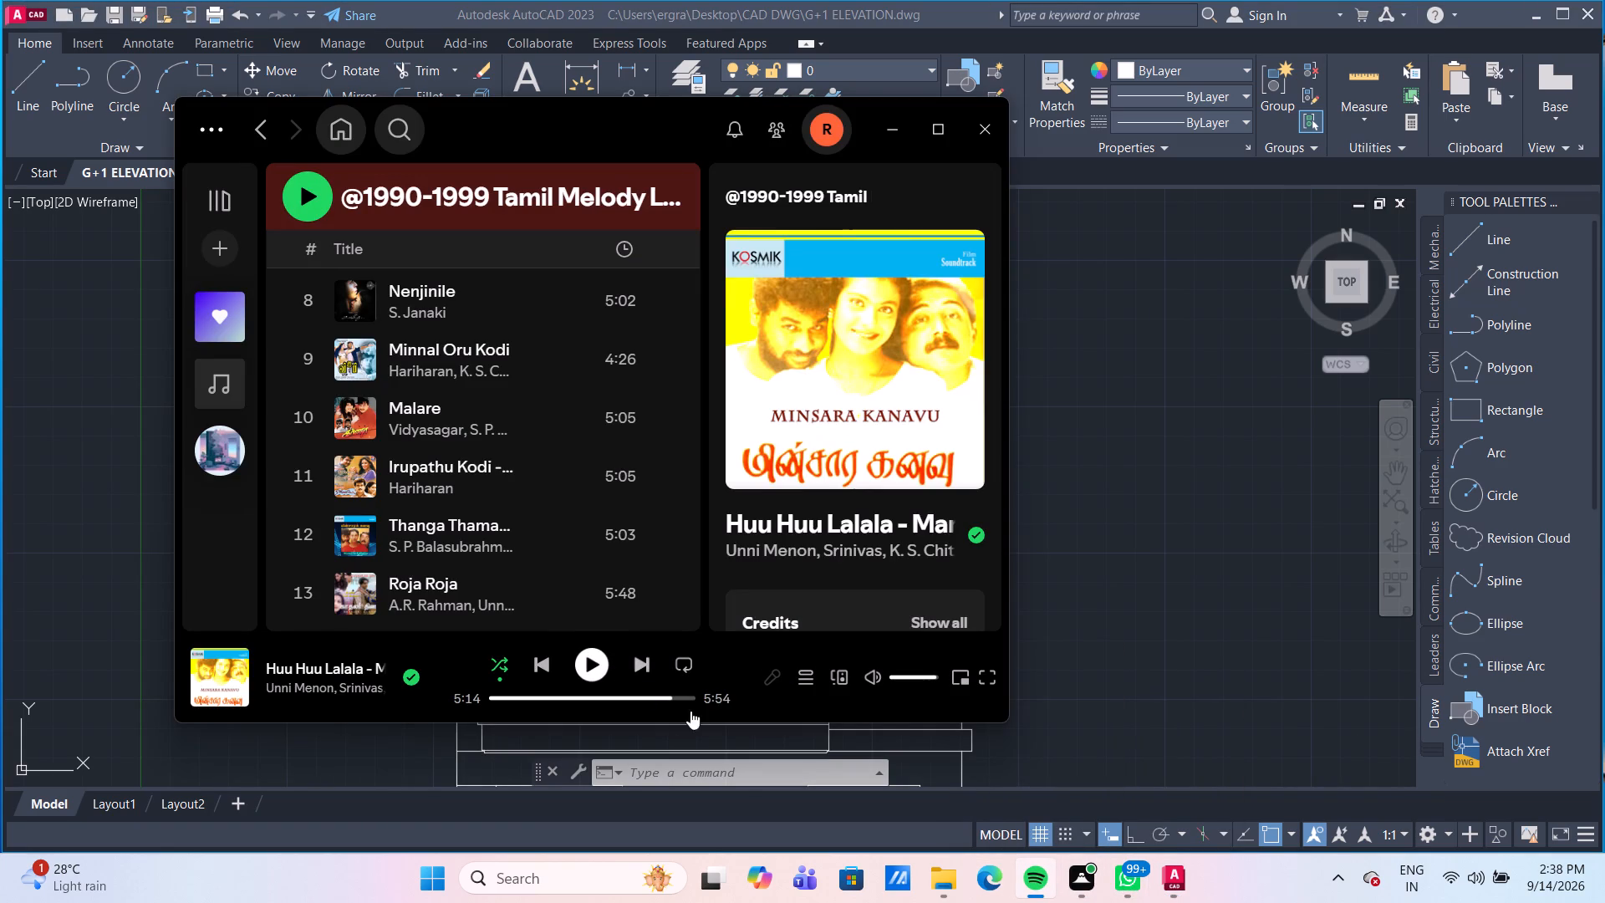
{"action": "left_click", "coordinate": [1163, 513]}
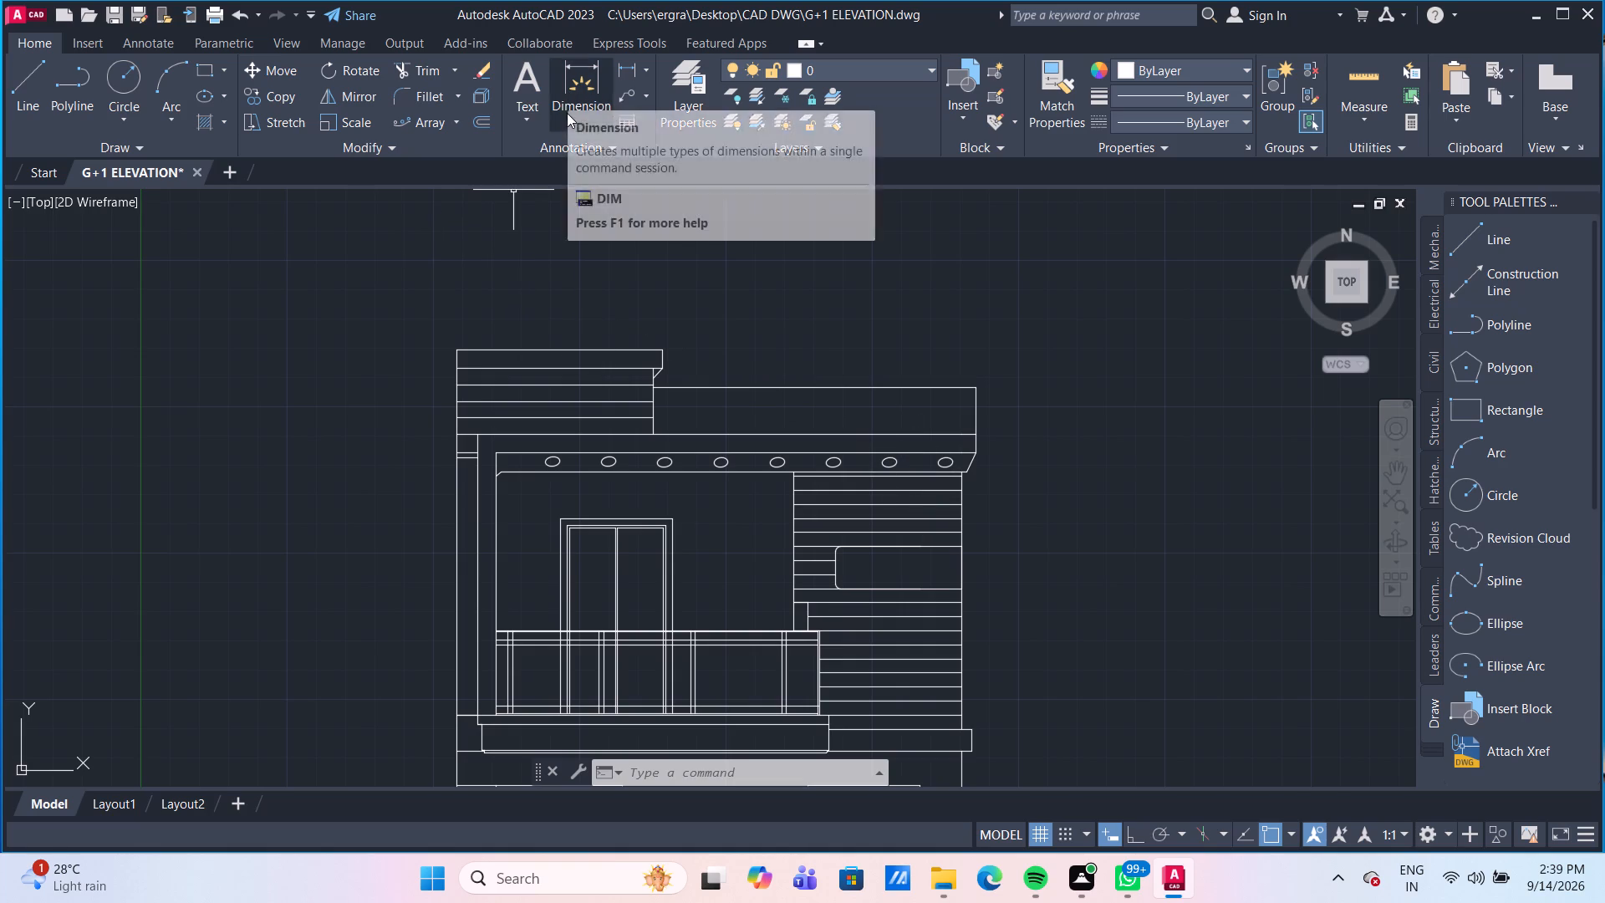
Place a multileader from the parapet's top edge, about 1'-7" long at 45°, with the two-line text PARAPET and 3'0".
{"action": "left_click", "coordinate": [620, 102]}
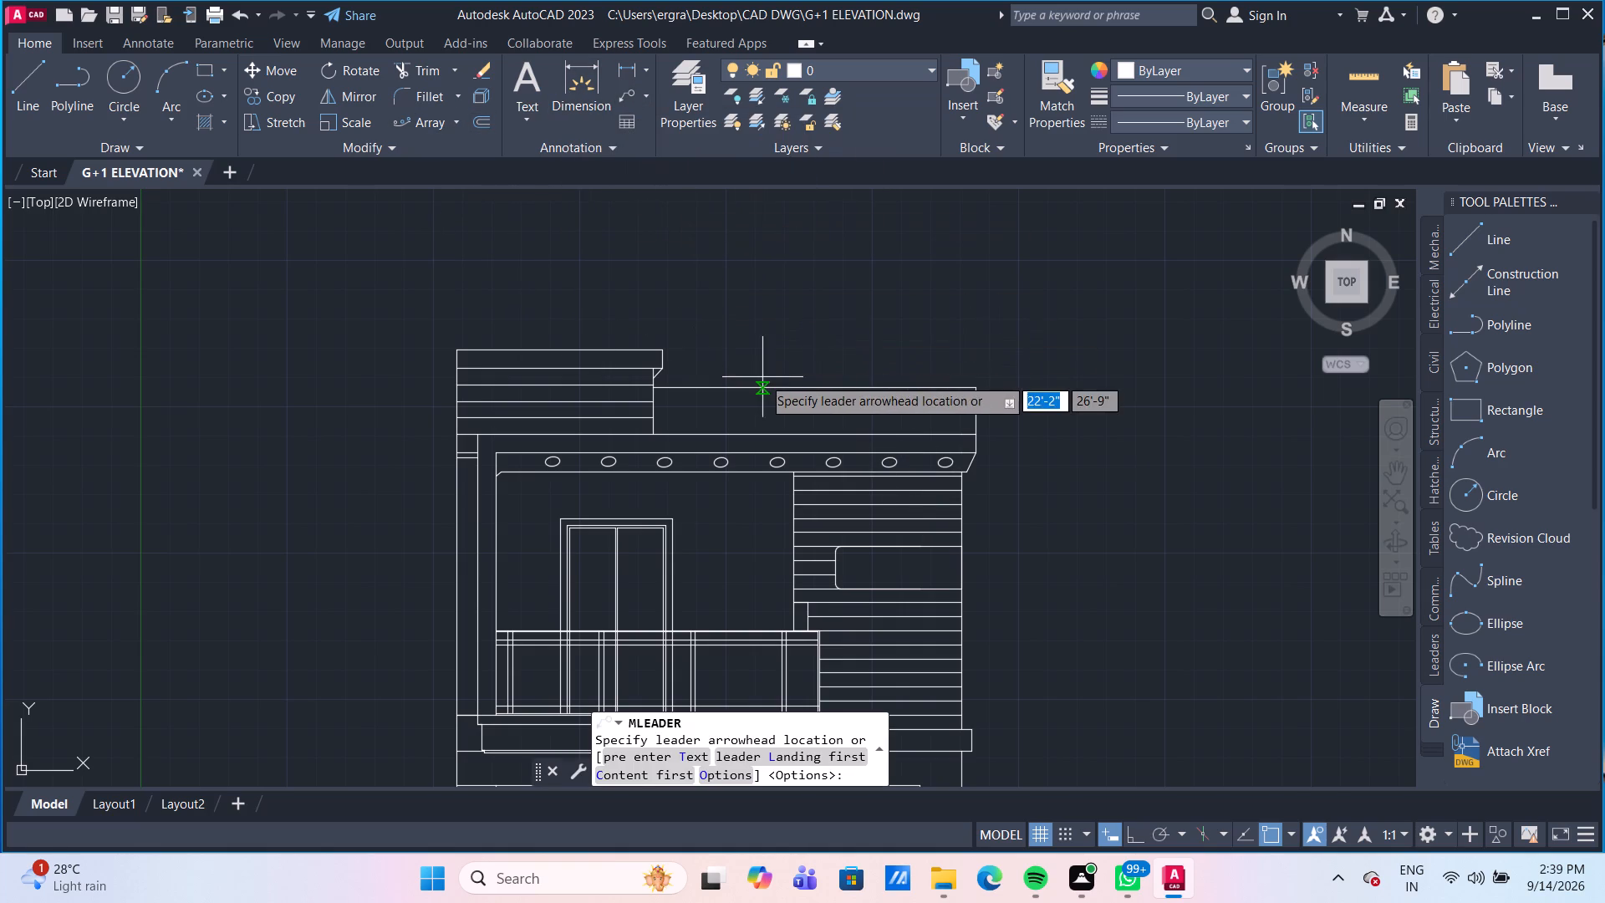
{"action": "scroll", "coordinate": [766, 377], "scroll_direction": "up", "scroll_amount": 2}
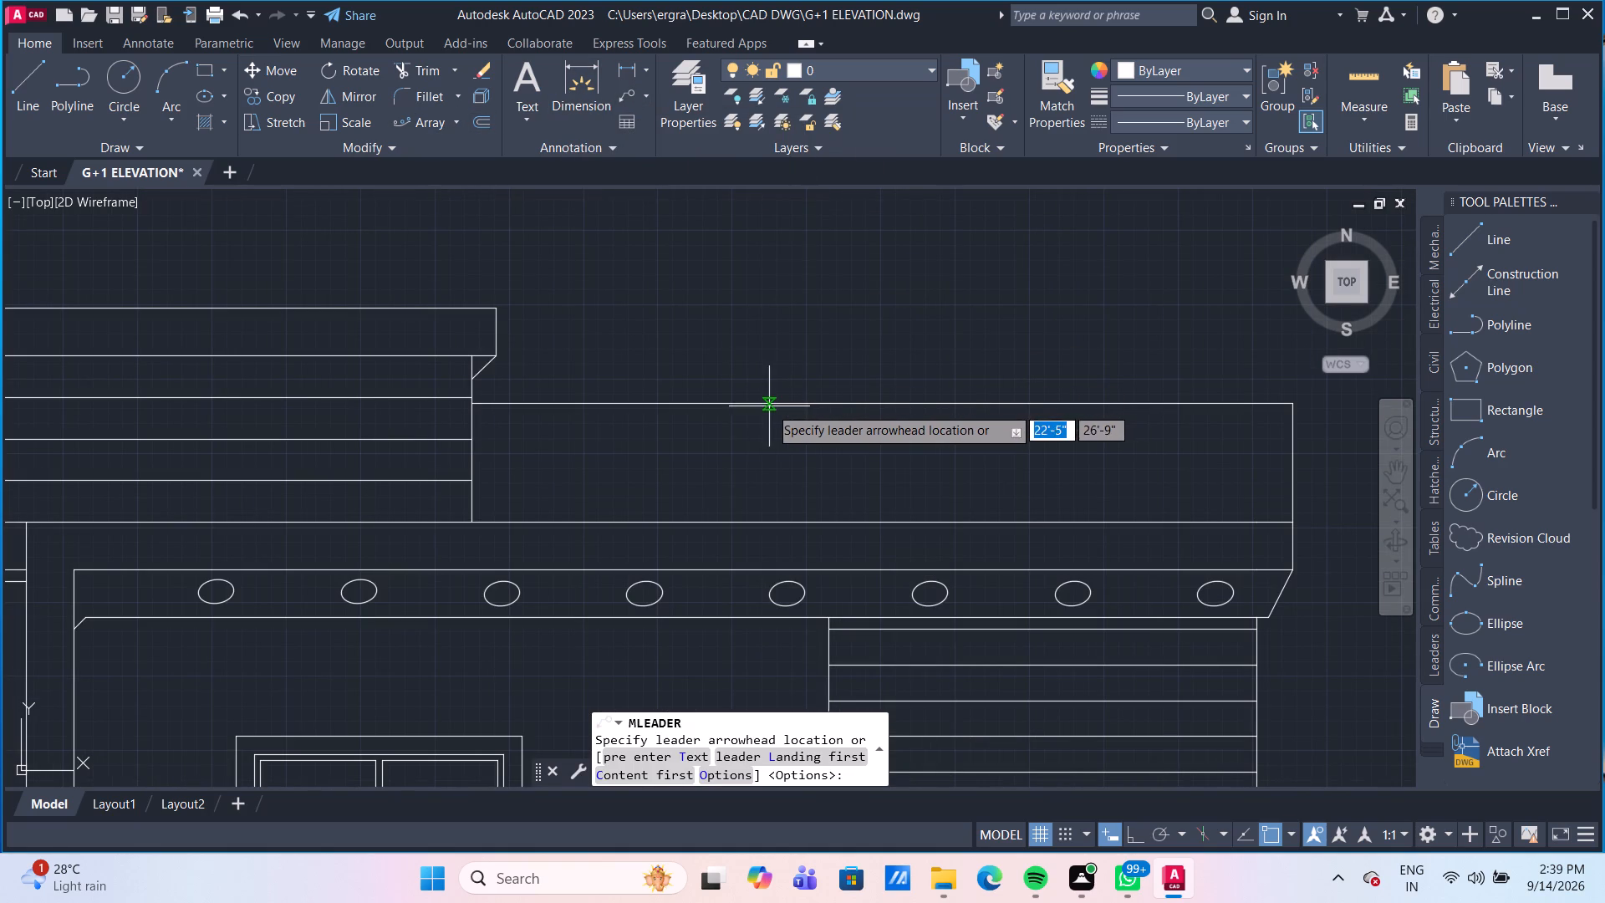
{"action": "left_click", "coordinate": [741, 402]}
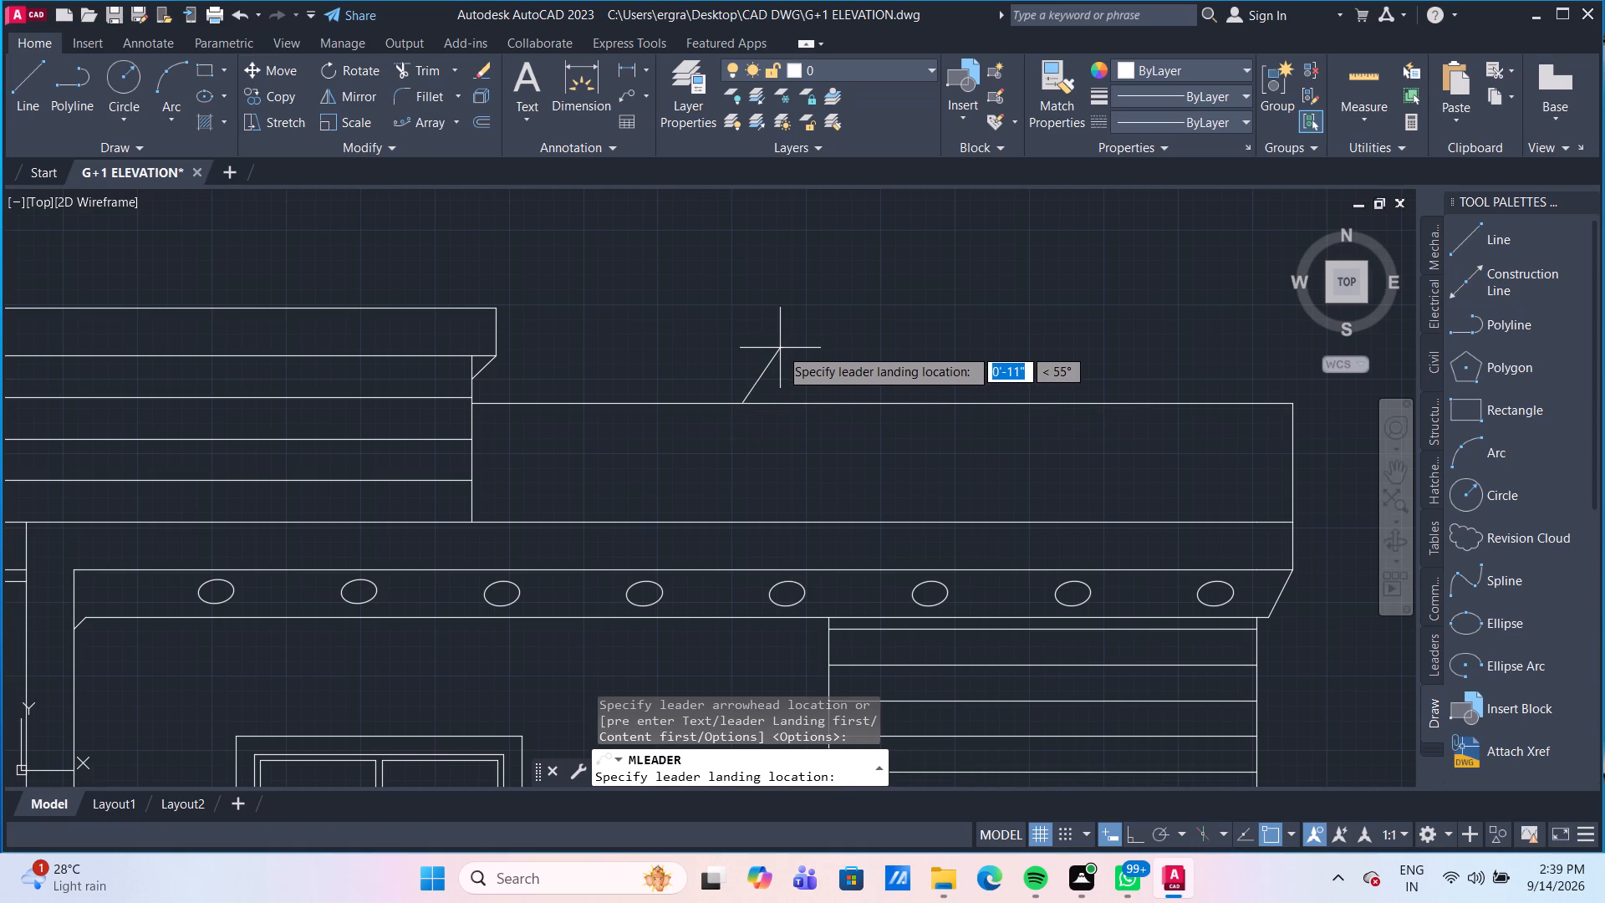
{"action": "left_click", "coordinate": [822, 324]}
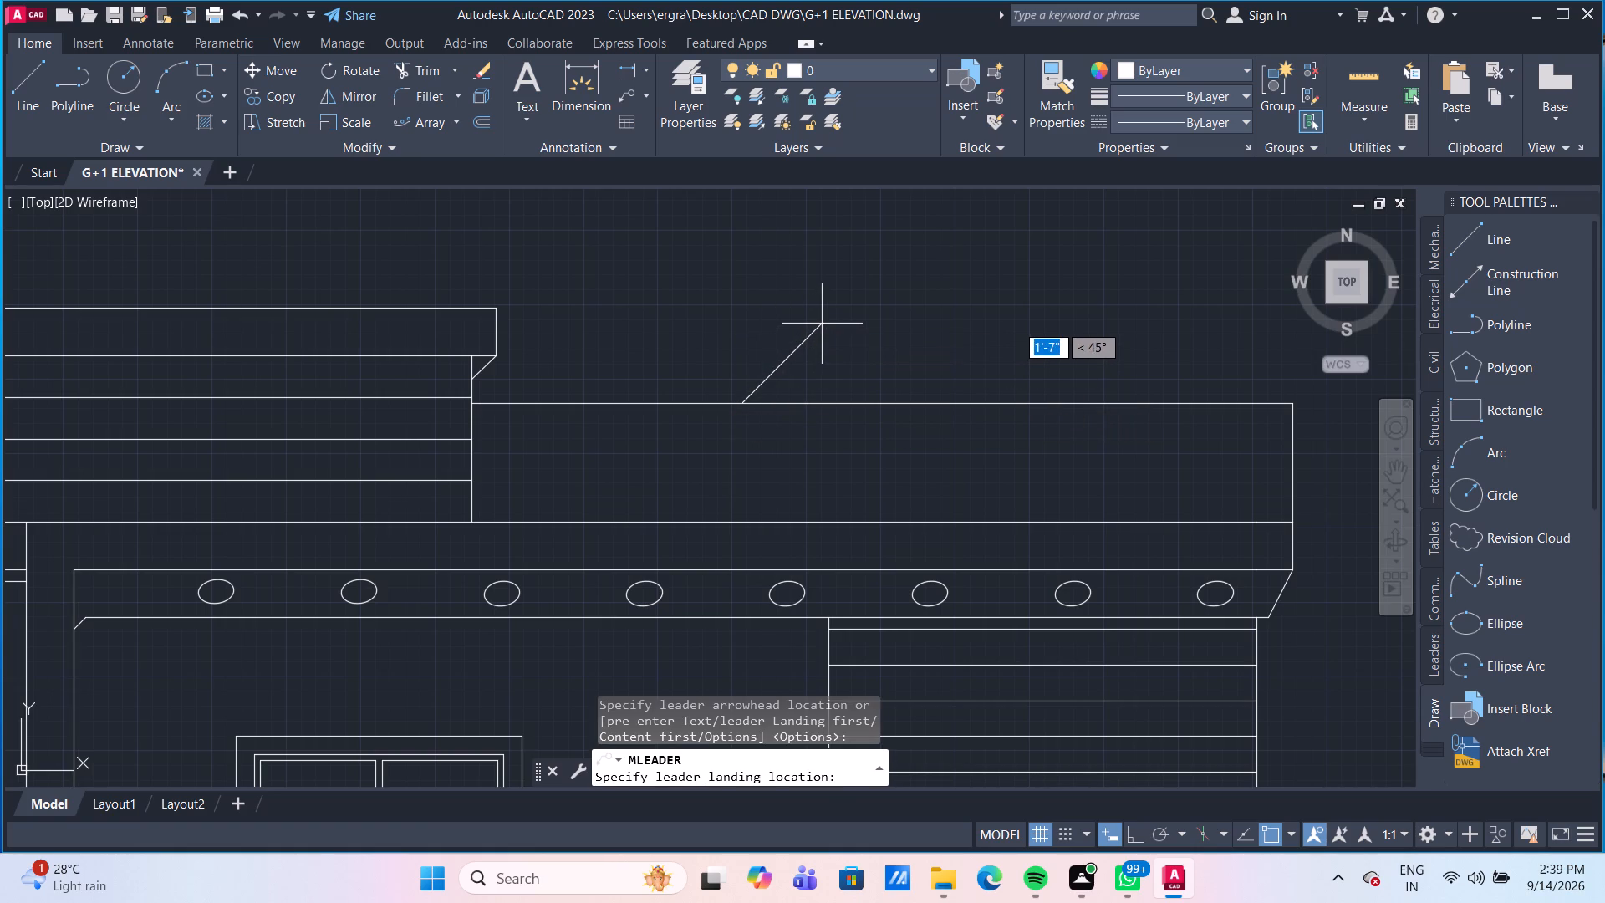
{"action": "scroll", "coordinate": [854, 326], "scroll_direction": "up", "scroll_amount": 1}
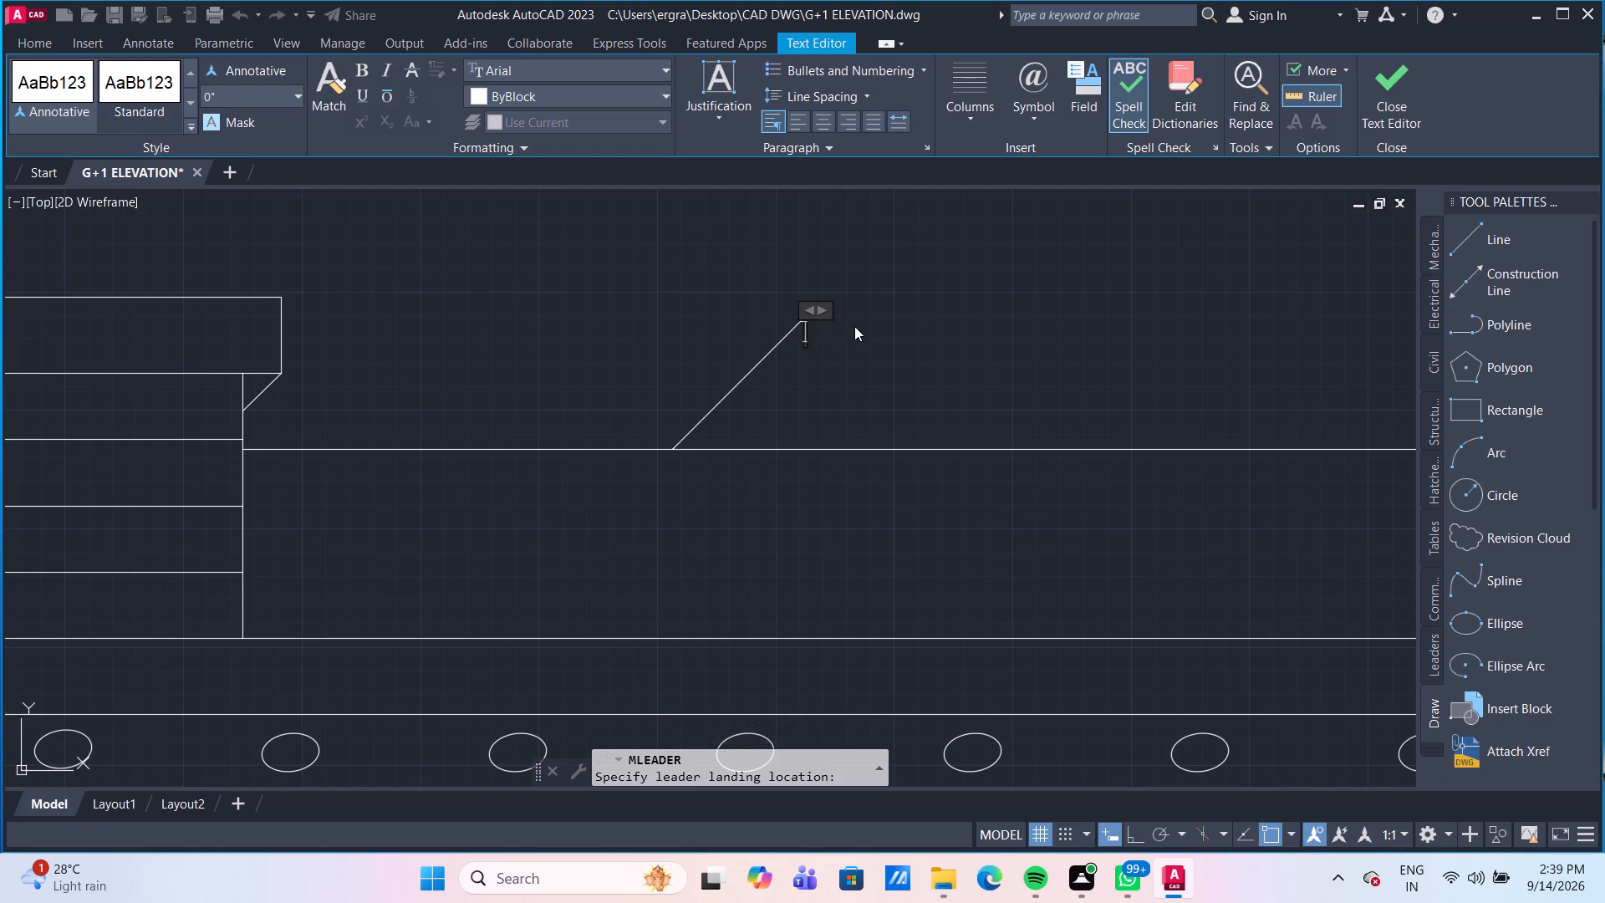
{"action": "key", "text": "p"}
{"action": "type", "text": "ARA"}
{"action": "type", "text": "PET"}
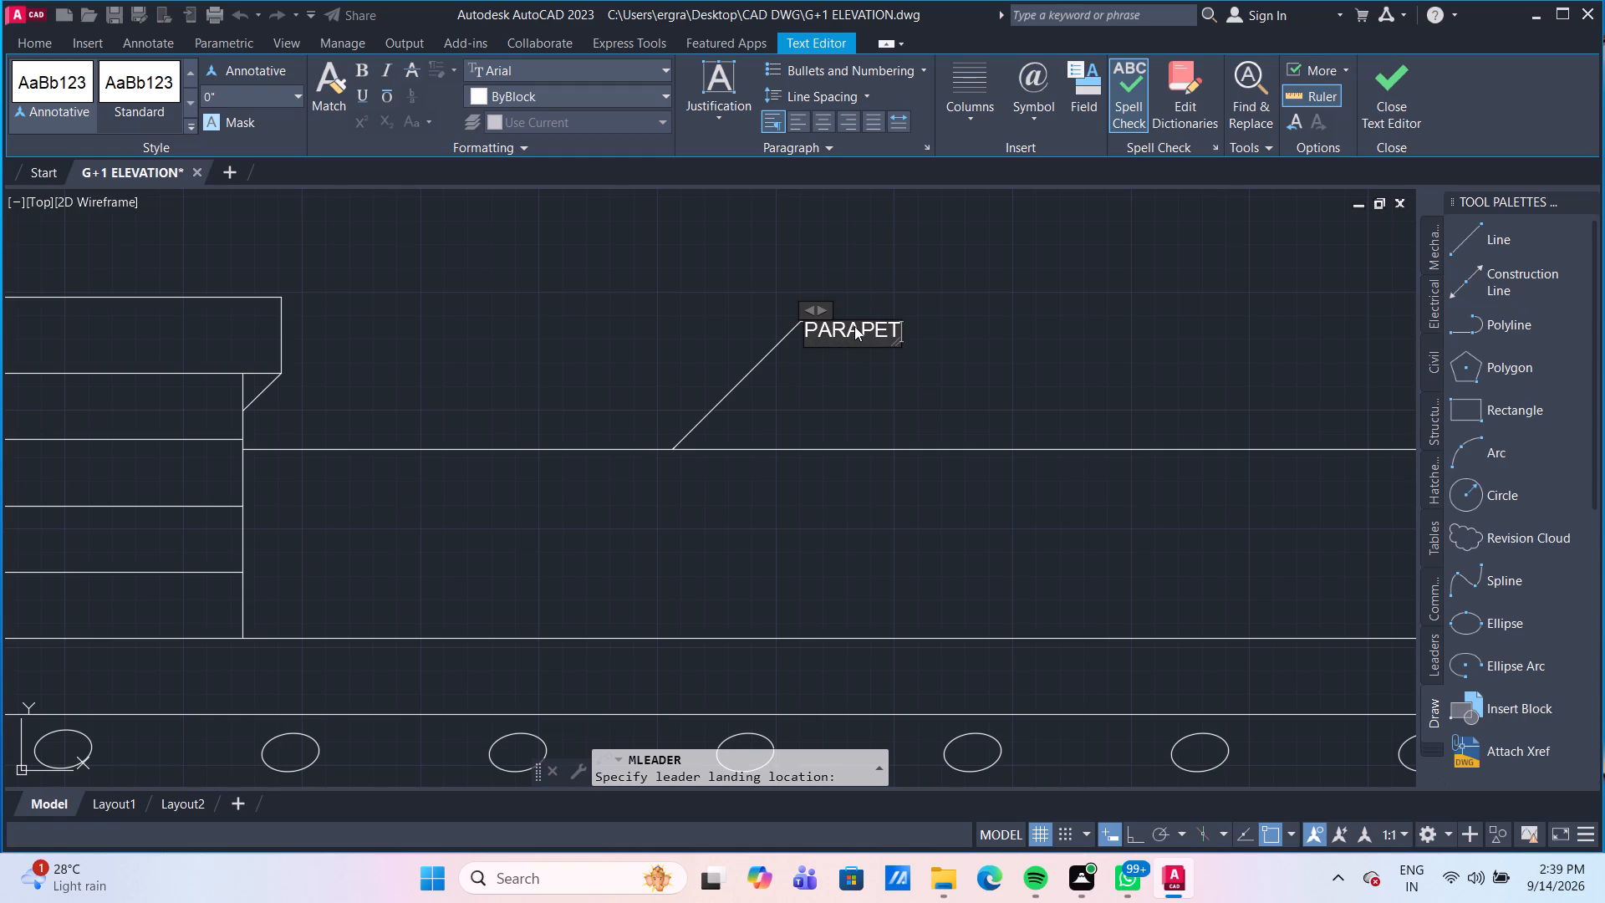
{"action": "key", "text": "Return"}
{"action": "key", "text": "3"}
{"action": "key", "text": "apostrophe"}
{"action": "key", "text": "0"}
{"action": "key", "text": "shift+quotedbl"}
Indent the 3'0" line with five spaces so it sits centred under PARAPET.
{"action": "key", "text": "Left"}
{"action": "key", "text": "Left"}
{"action": "key", "text": "Left"}
{"action": "key", "text": "Left"}
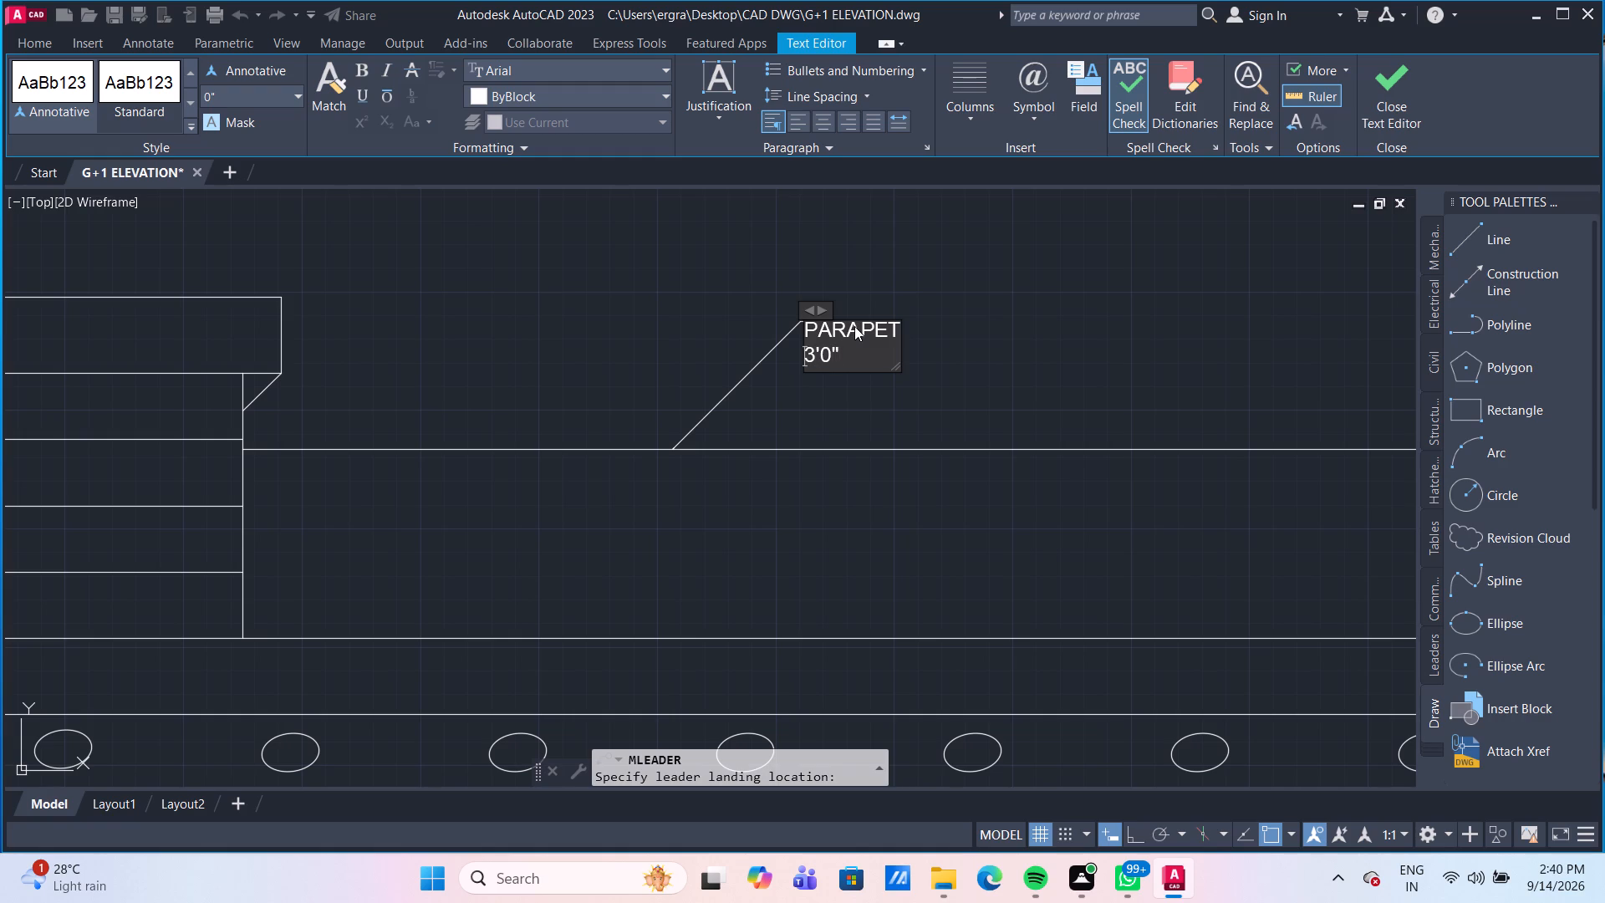
{"action": "key", "text": "space"}
{"action": "key", "text": "space"}
{"action": "key", "text": "space"}
{"action": "key", "text": "space"}
{"action": "key", "text": "space"}
{"action": "key", "text": "space"}
{"action": "key", "text": "BackSpace"}
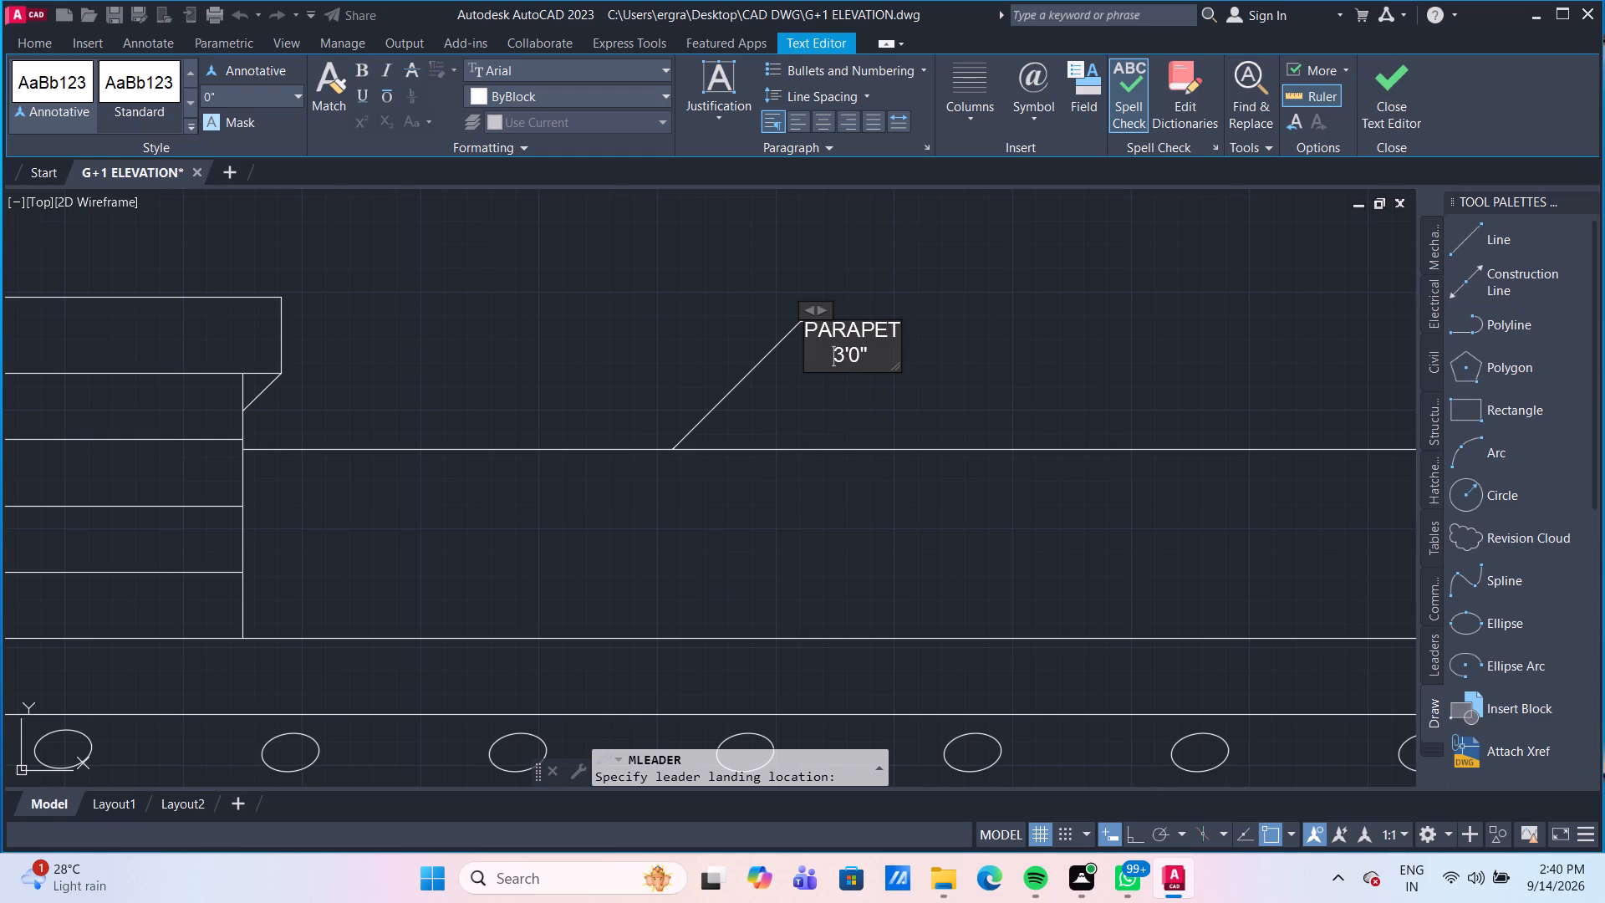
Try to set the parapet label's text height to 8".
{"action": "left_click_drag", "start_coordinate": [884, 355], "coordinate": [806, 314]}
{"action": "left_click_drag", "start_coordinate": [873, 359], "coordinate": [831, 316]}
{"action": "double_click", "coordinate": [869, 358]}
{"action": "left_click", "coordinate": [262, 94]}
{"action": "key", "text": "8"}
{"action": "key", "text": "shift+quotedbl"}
Select both lines of the parapet label, set their text height to 8" and finish the text.
{"action": "key", "text": "ctrl+a"}
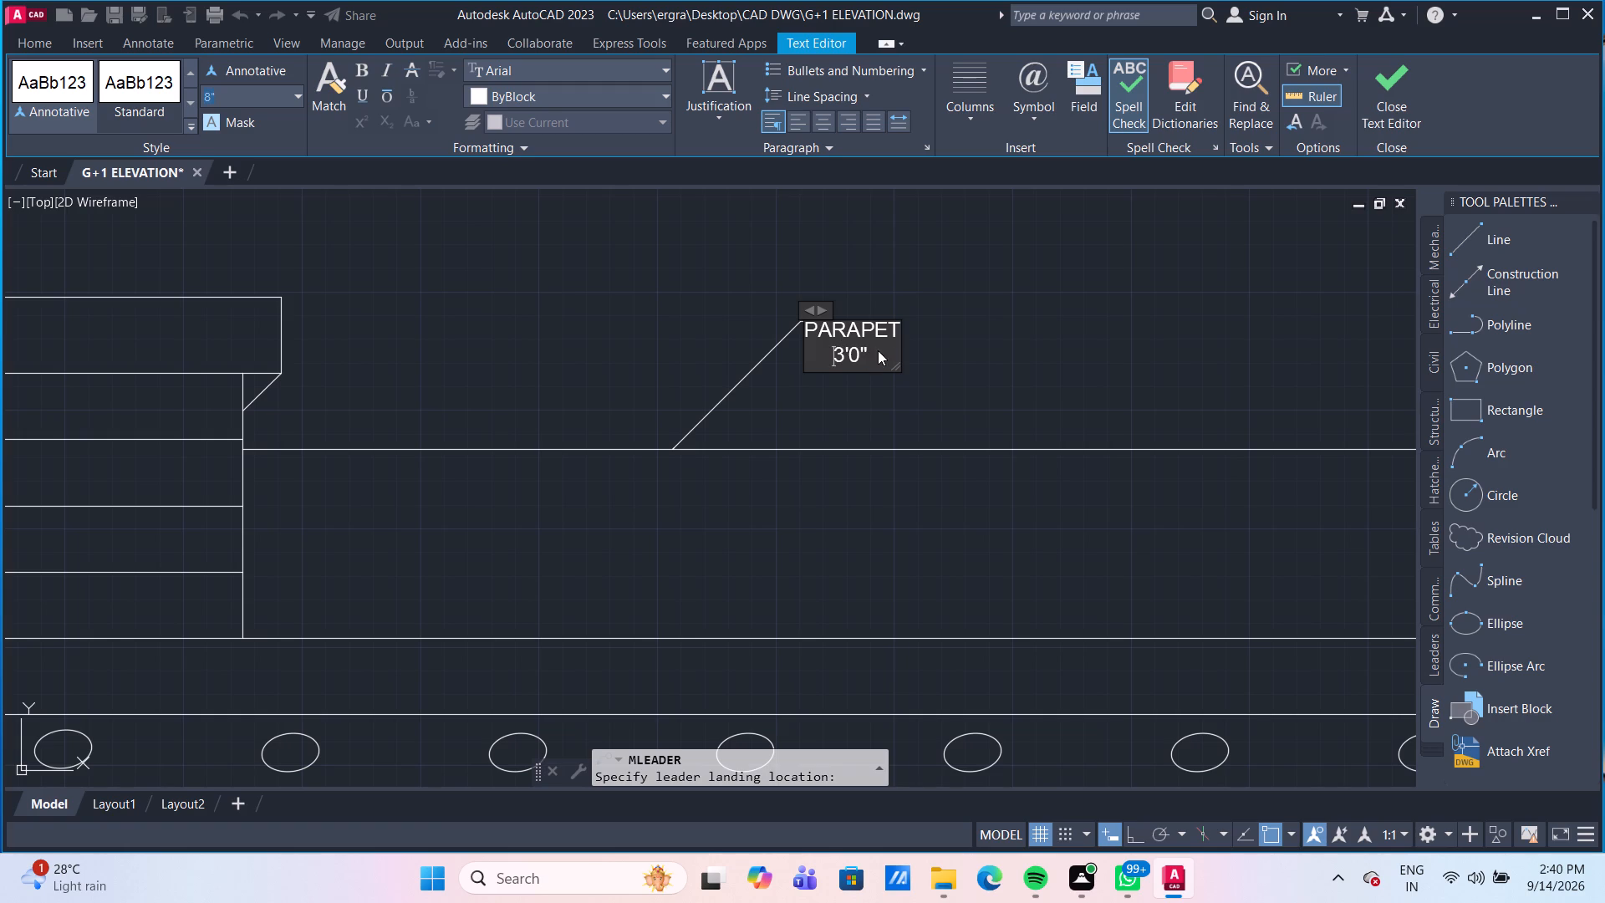
{"action": "left_click", "coordinate": [877, 350]}
{"action": "left_click_drag", "start_coordinate": [872, 348], "coordinate": [843, 347]}
{"action": "left_click_drag", "start_coordinate": [868, 357], "coordinate": [860, 350]}
{"action": "left_click_drag", "start_coordinate": [860, 350], "coordinate": [799, 320]}
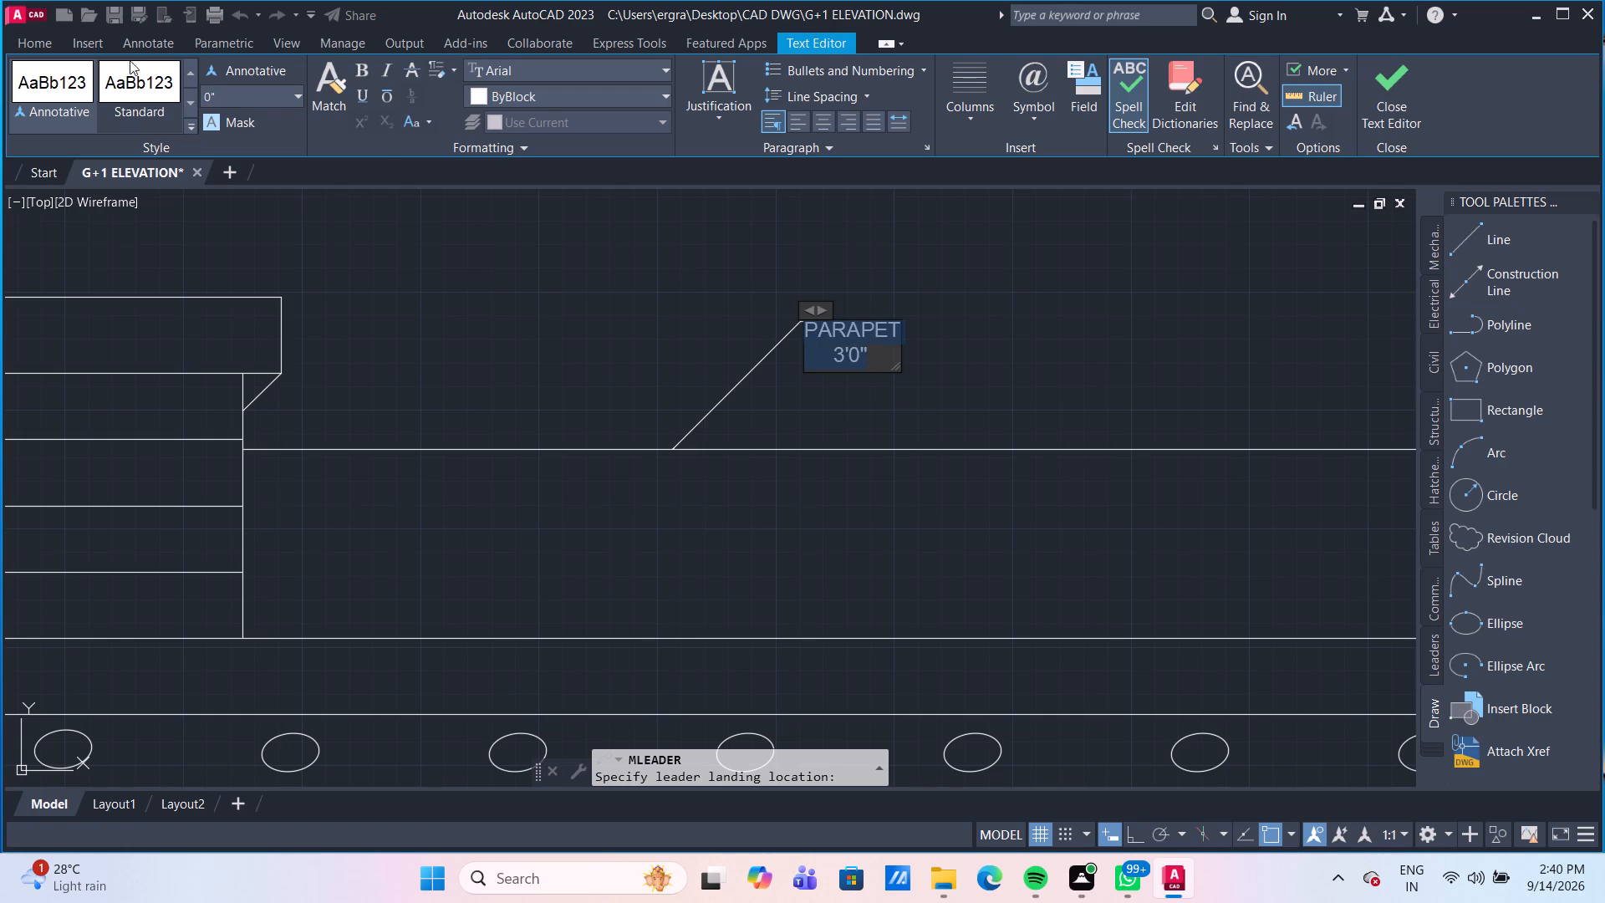
{"action": "left_click", "coordinate": [239, 93]}
{"action": "key", "text": "8"}
{"action": "key", "text": "shift+quotedbl"}
{"action": "key", "text": "Return"}
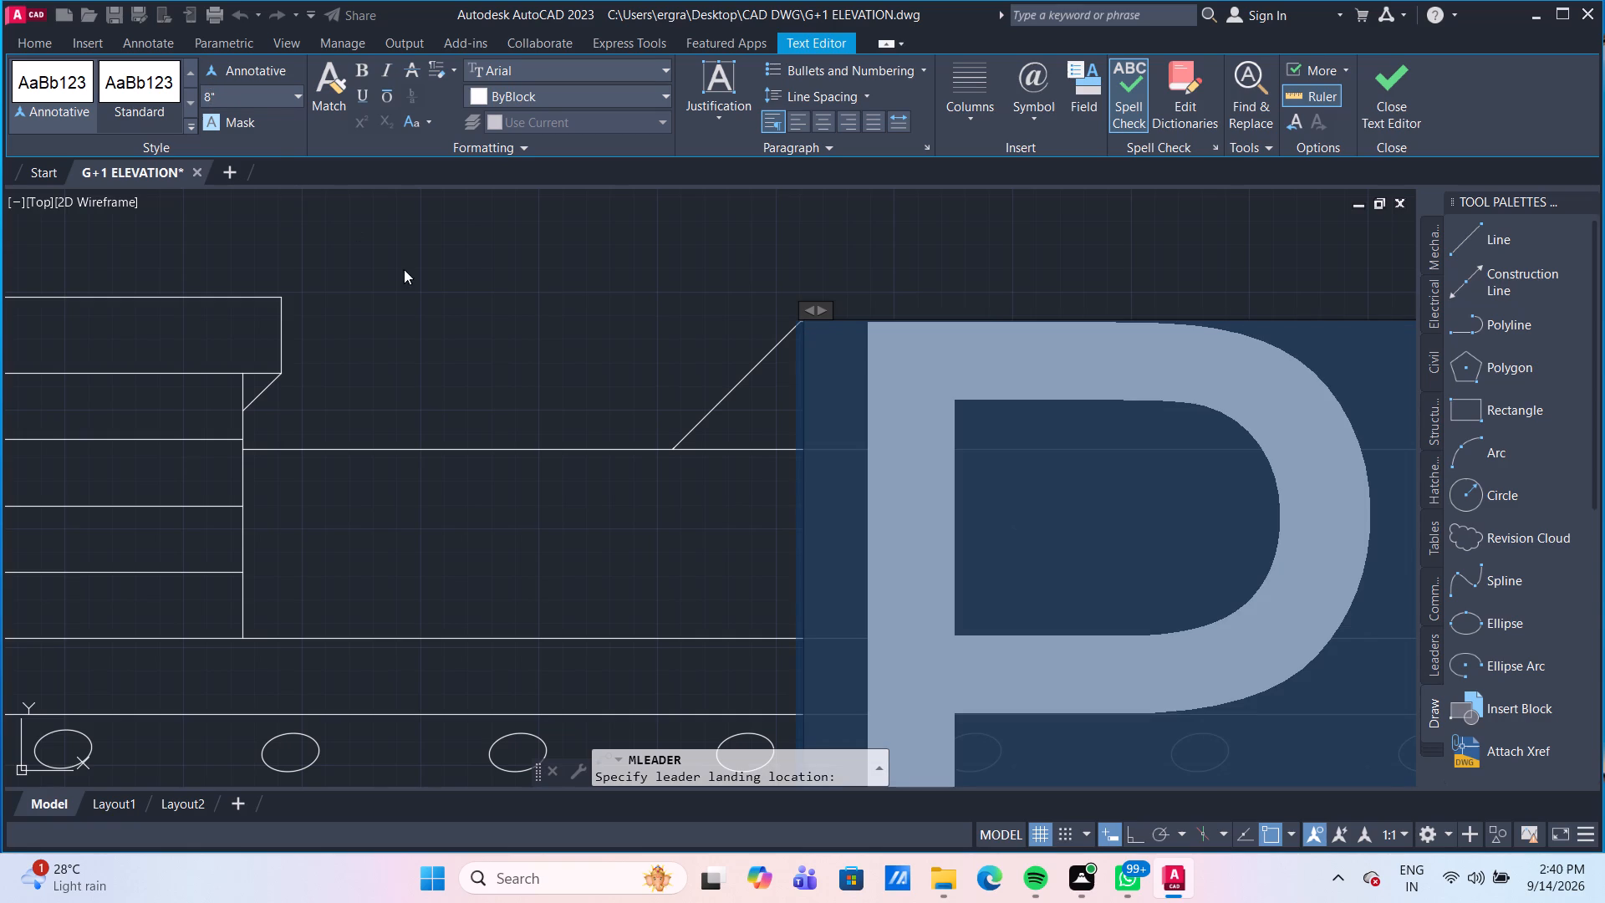
{"action": "left_click", "coordinate": [404, 269]}
Move the parapet multileader about 1'-0" up and slightly right so its text clears the parapet.
{"action": "scroll", "coordinate": [614, 334], "scroll_direction": "down", "scroll_amount": 1}
{"action": "scroll", "coordinate": [841, 348], "scroll_direction": "down", "scroll_amount": 3}
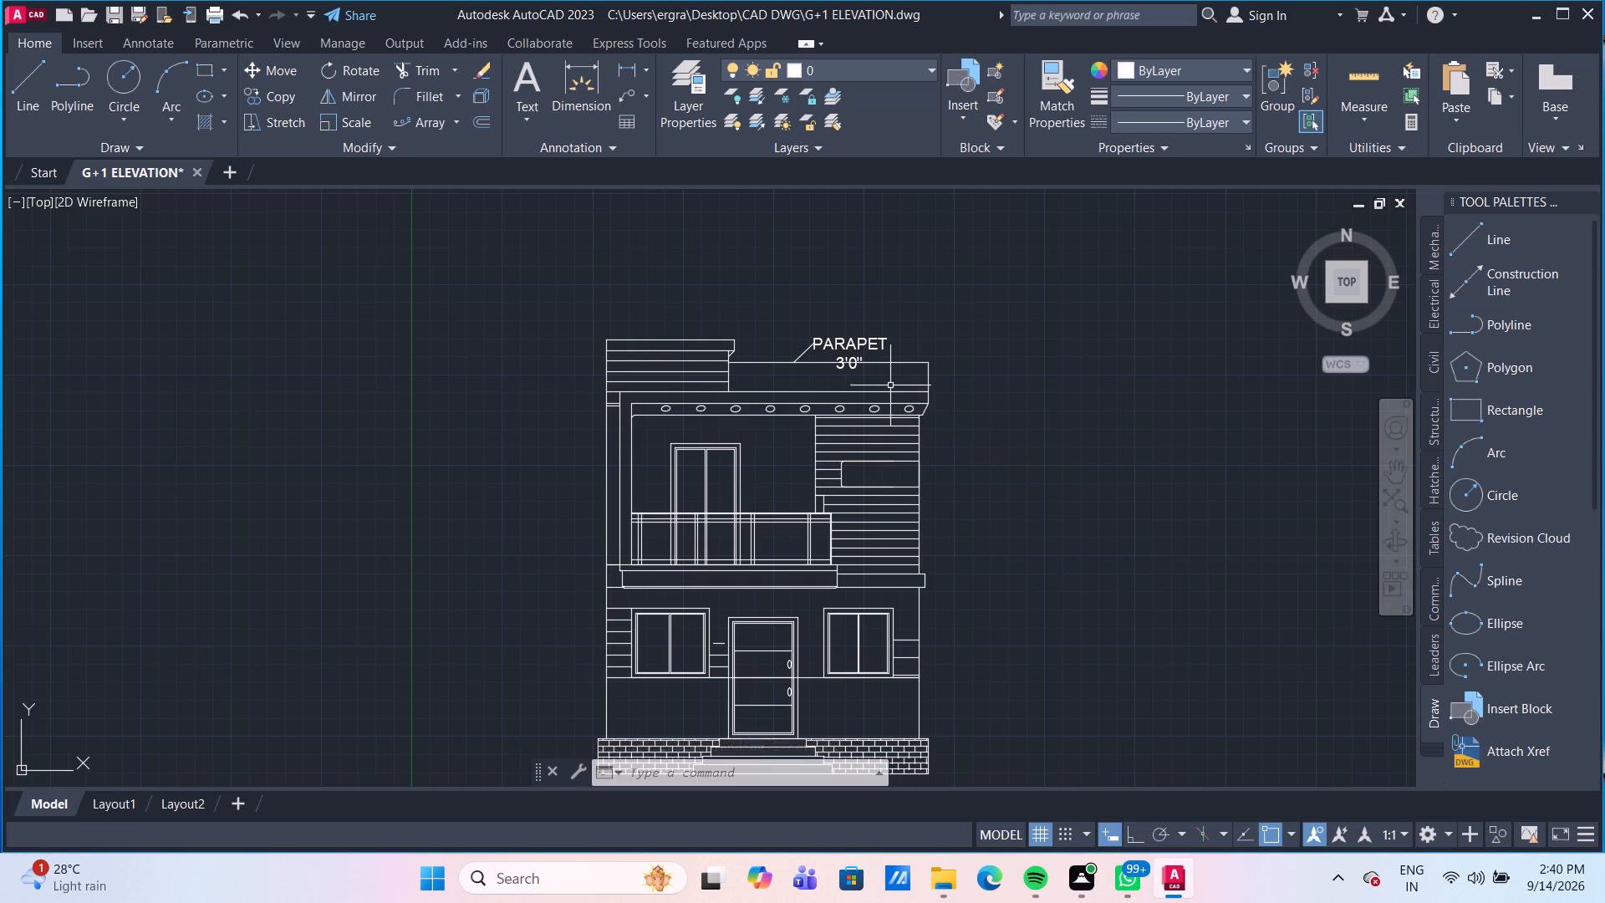
{"action": "scroll", "coordinate": [859, 347], "scroll_direction": "up", "scroll_amount": 1}
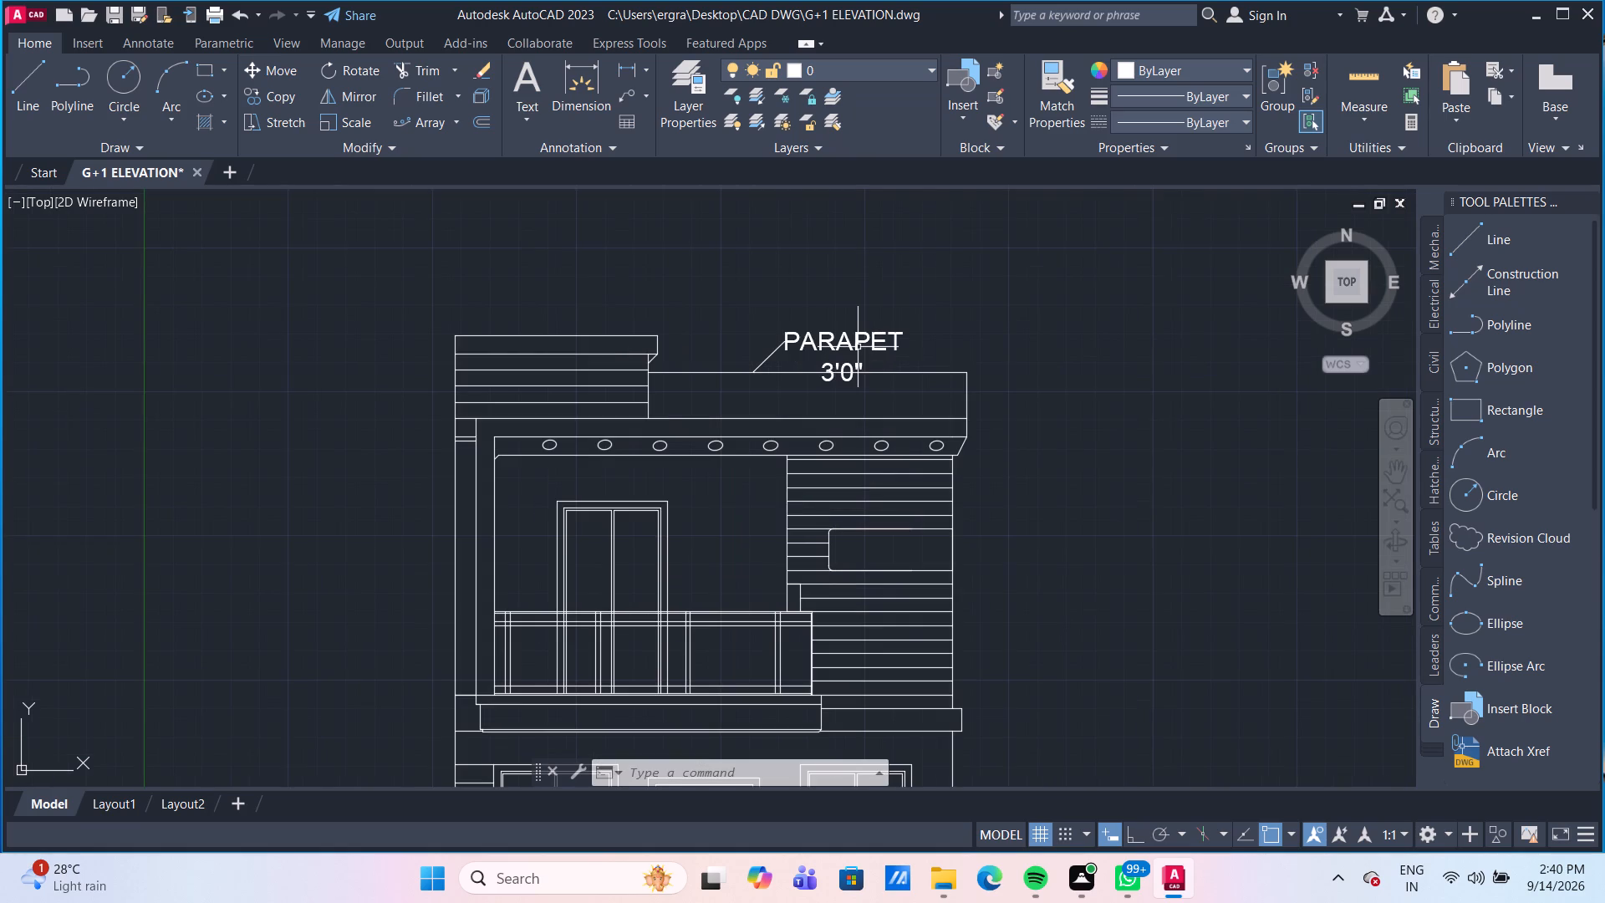
{"action": "scroll", "coordinate": [854, 347], "scroll_direction": "up", "scroll_amount": 1}
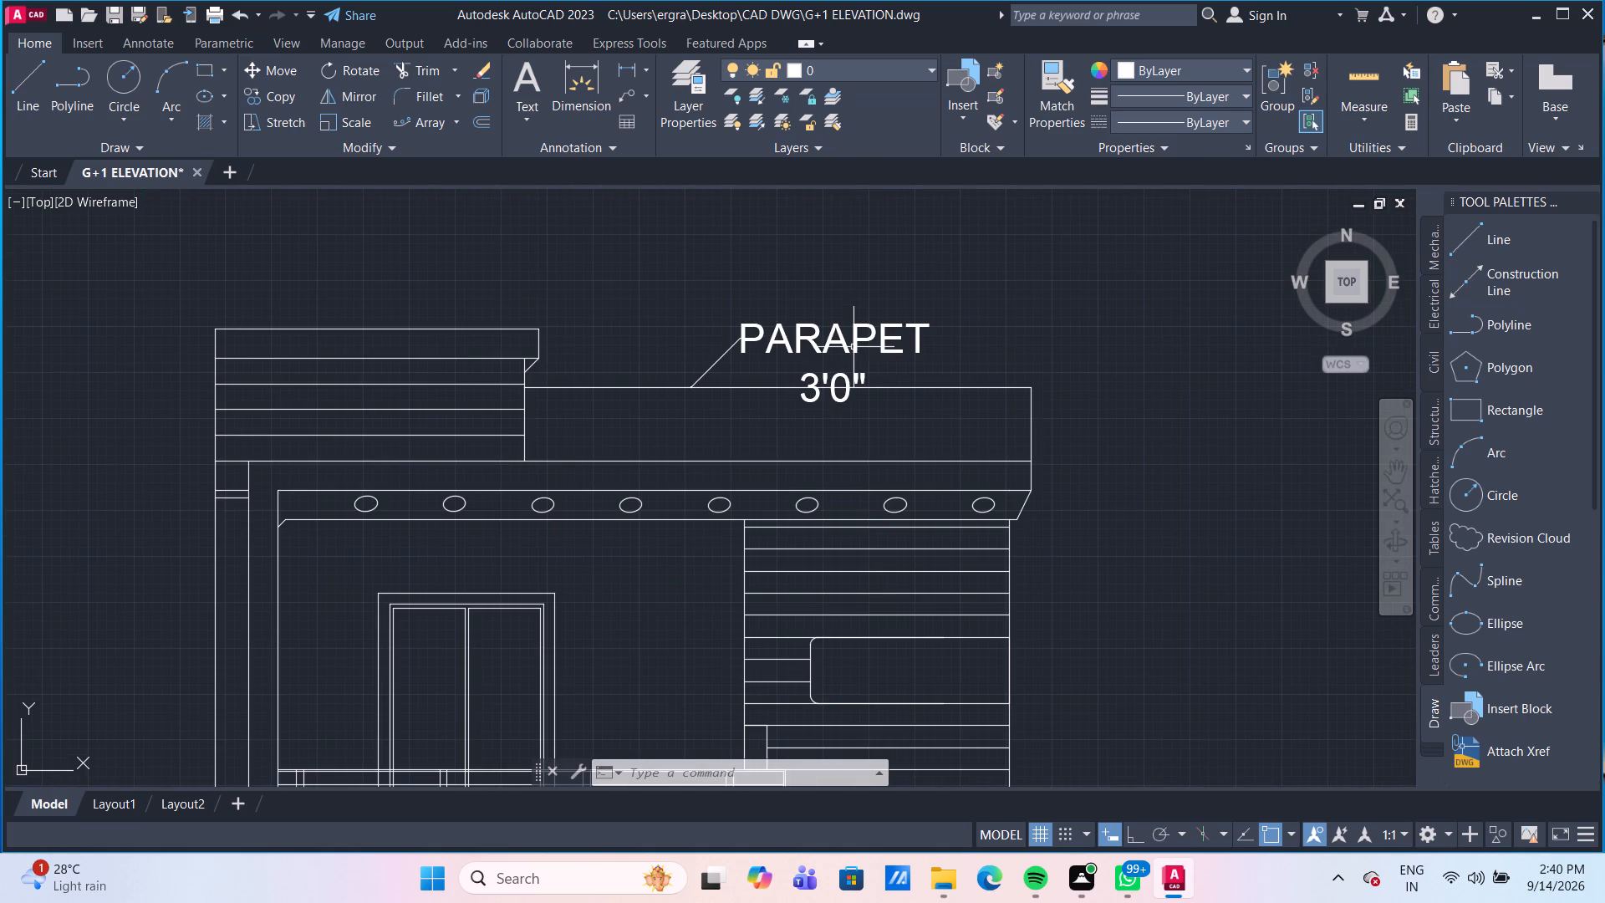
{"action": "left_click", "coordinate": [853, 345]}
{"action": "key", "text": "m"}
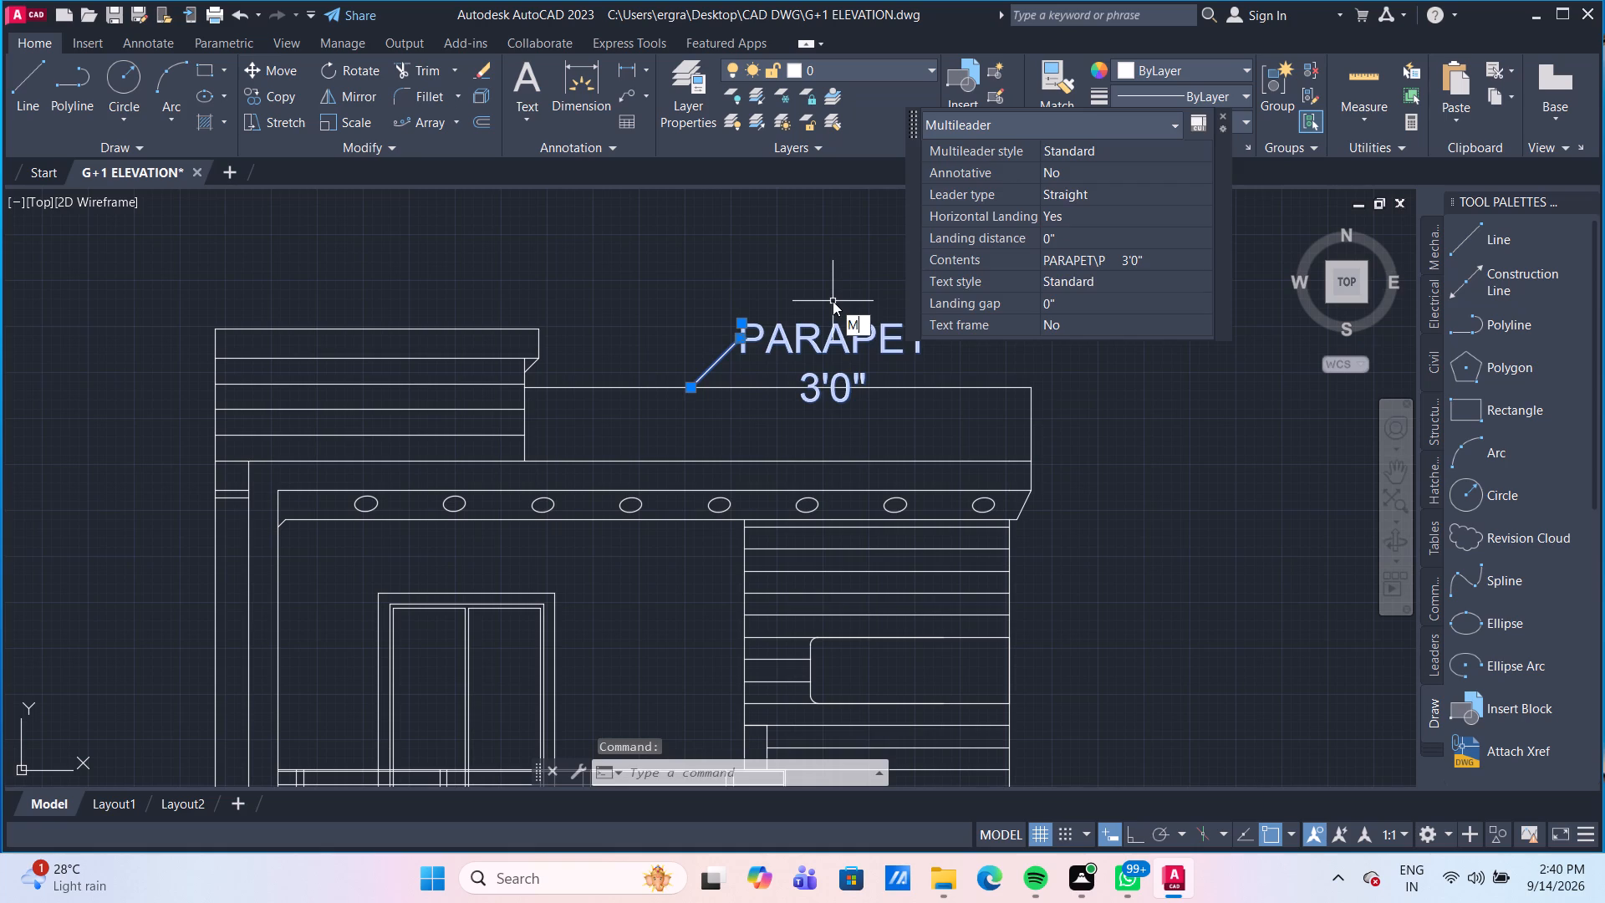
{"action": "key", "text": "Return"}
{"action": "left_click", "coordinate": [833, 333]}
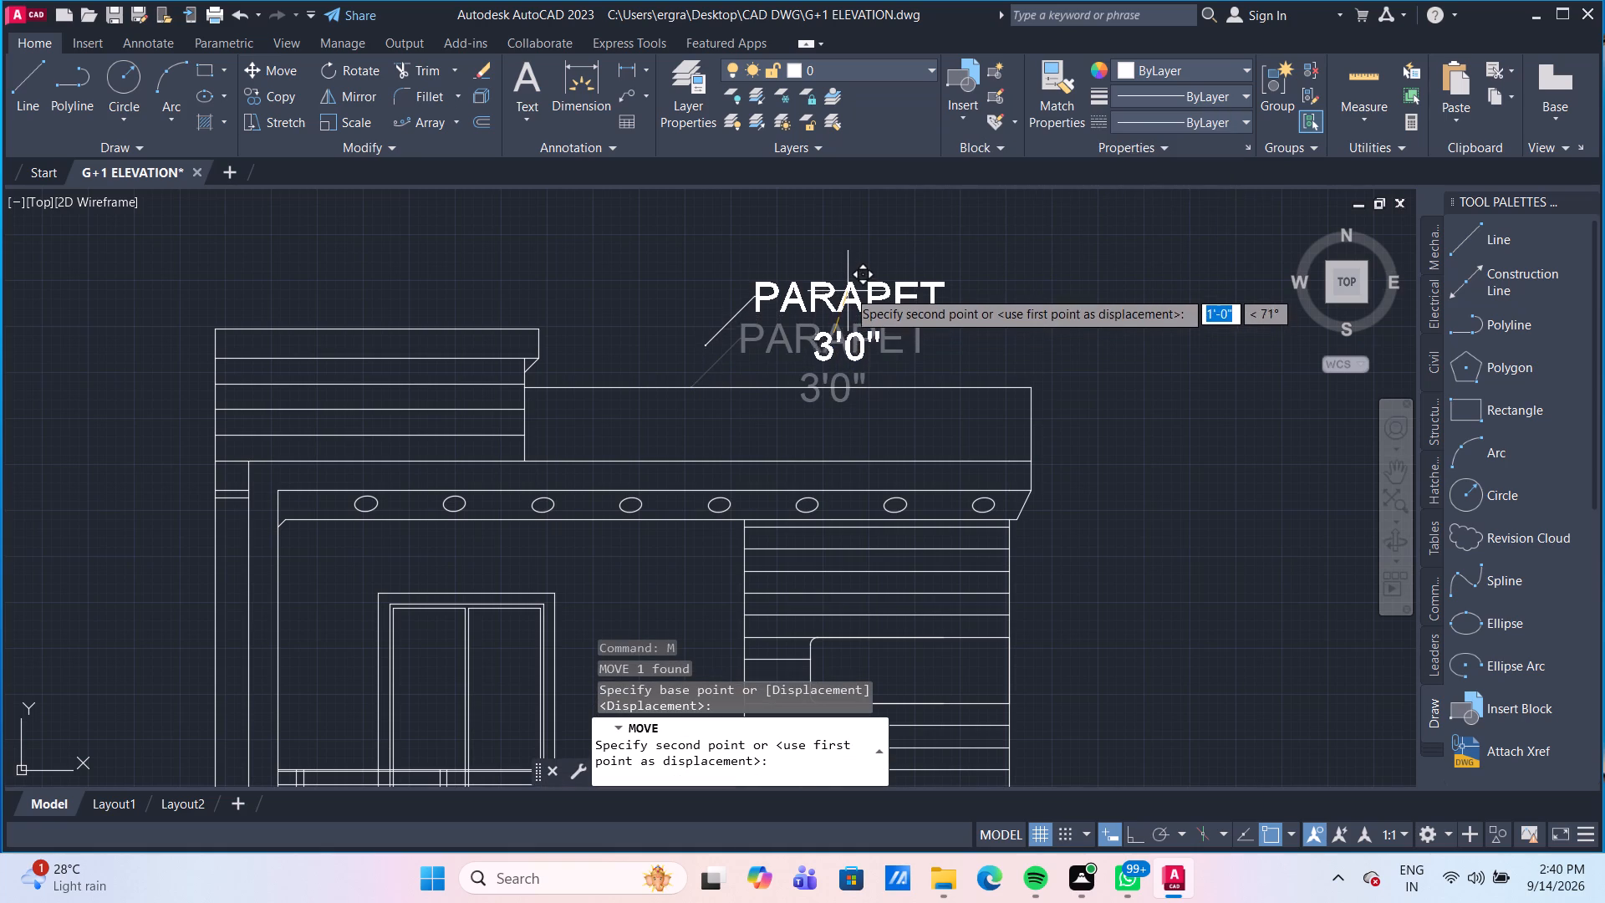
{"action": "left_click", "coordinate": [848, 288]}
{"action": "key", "text": "Escape"}
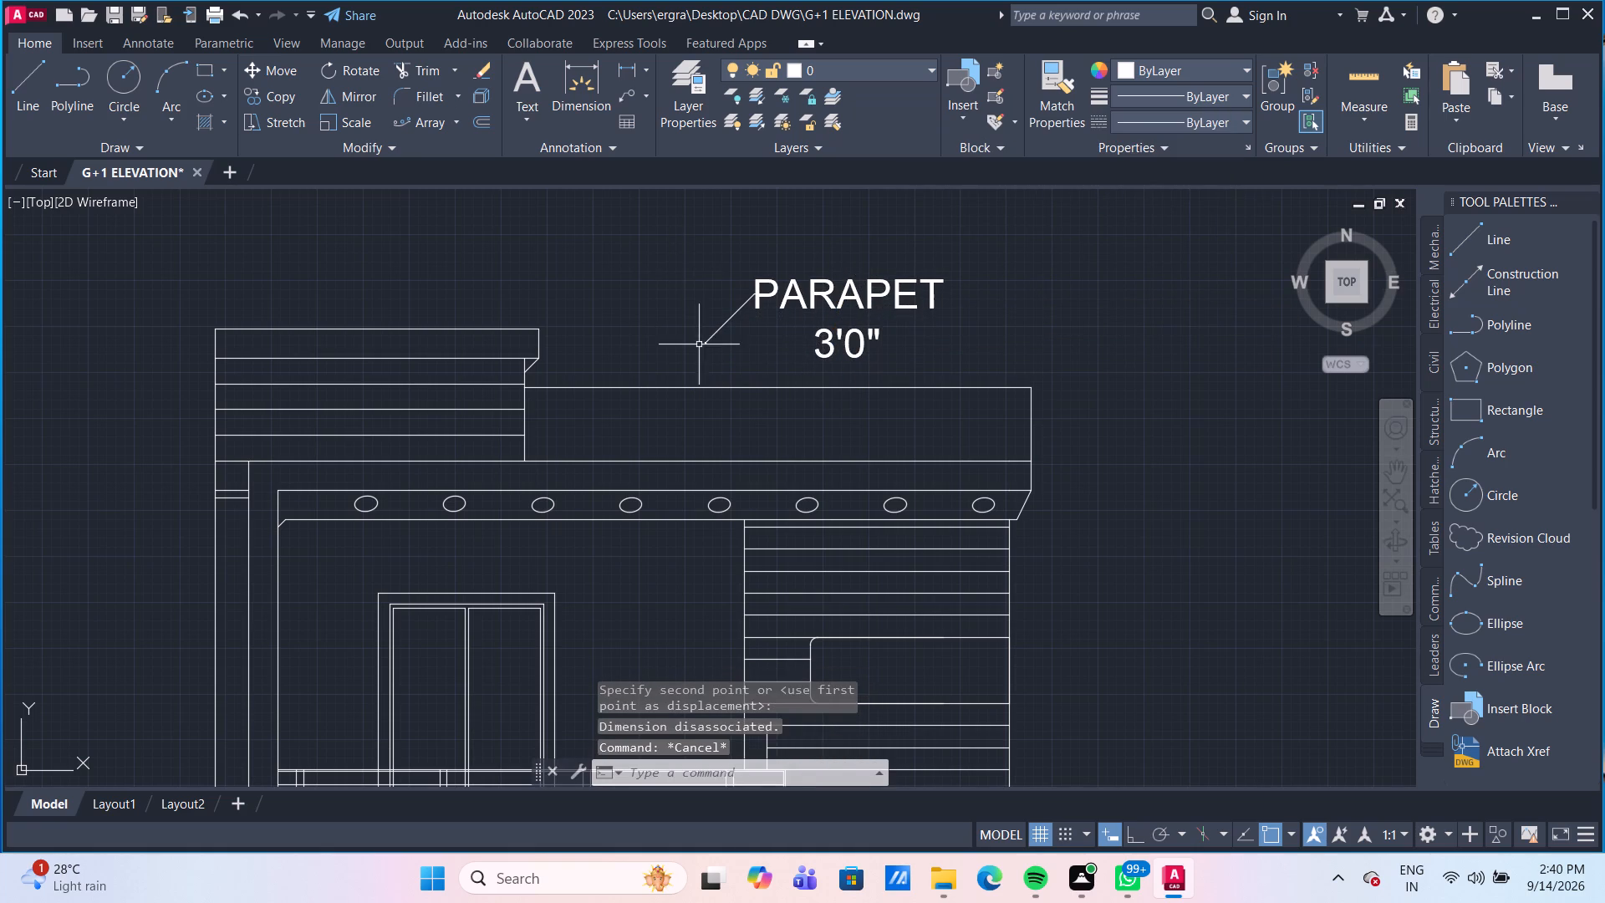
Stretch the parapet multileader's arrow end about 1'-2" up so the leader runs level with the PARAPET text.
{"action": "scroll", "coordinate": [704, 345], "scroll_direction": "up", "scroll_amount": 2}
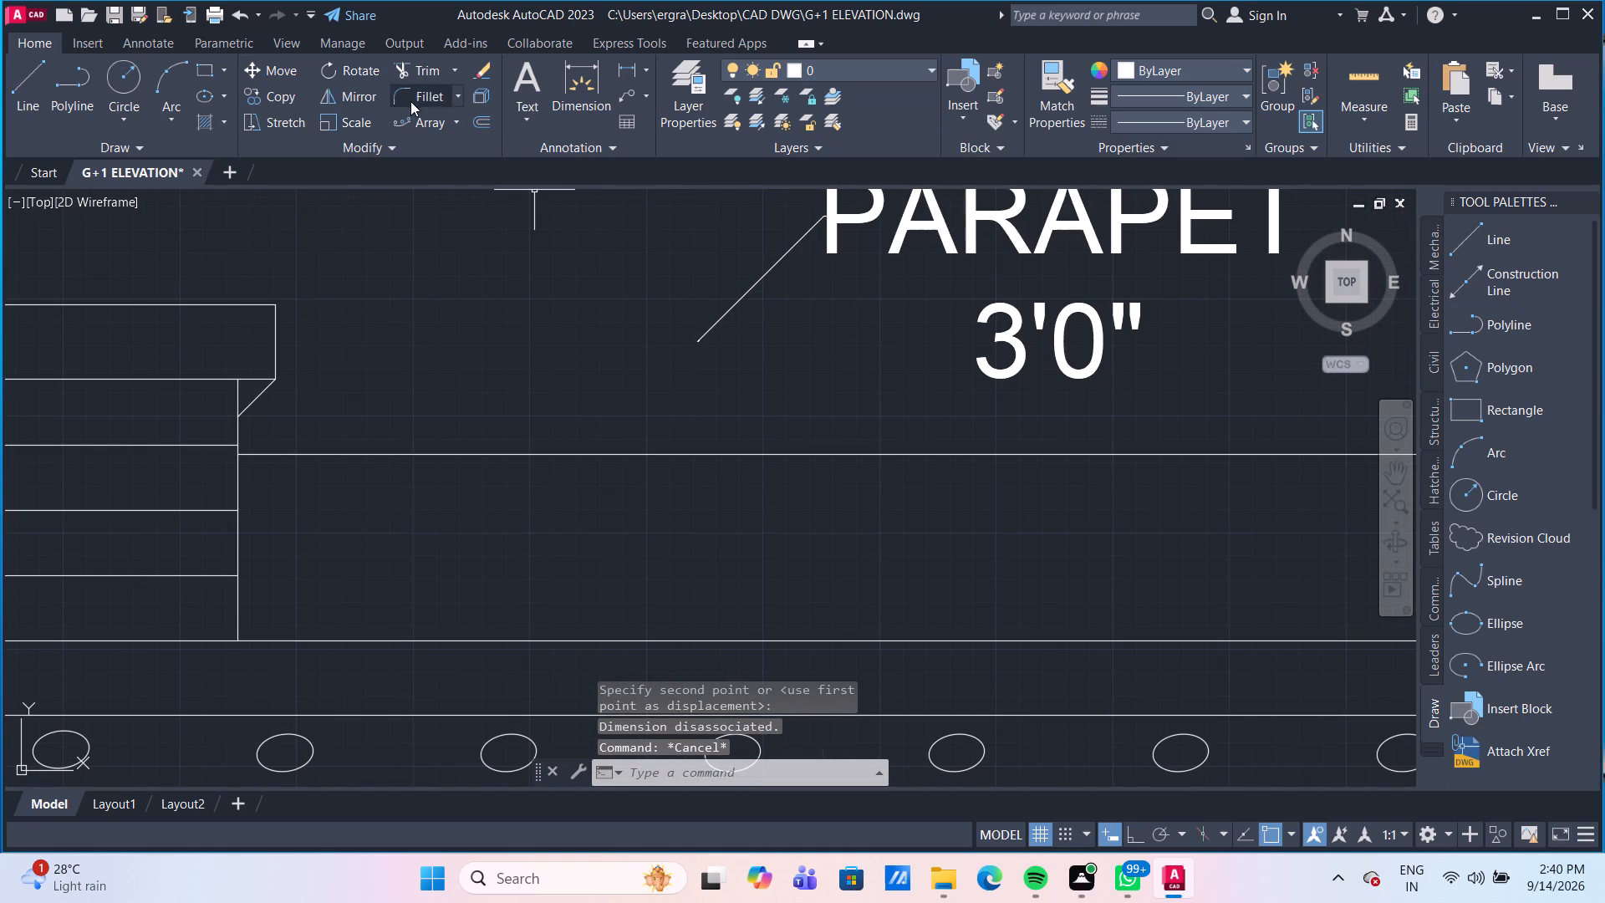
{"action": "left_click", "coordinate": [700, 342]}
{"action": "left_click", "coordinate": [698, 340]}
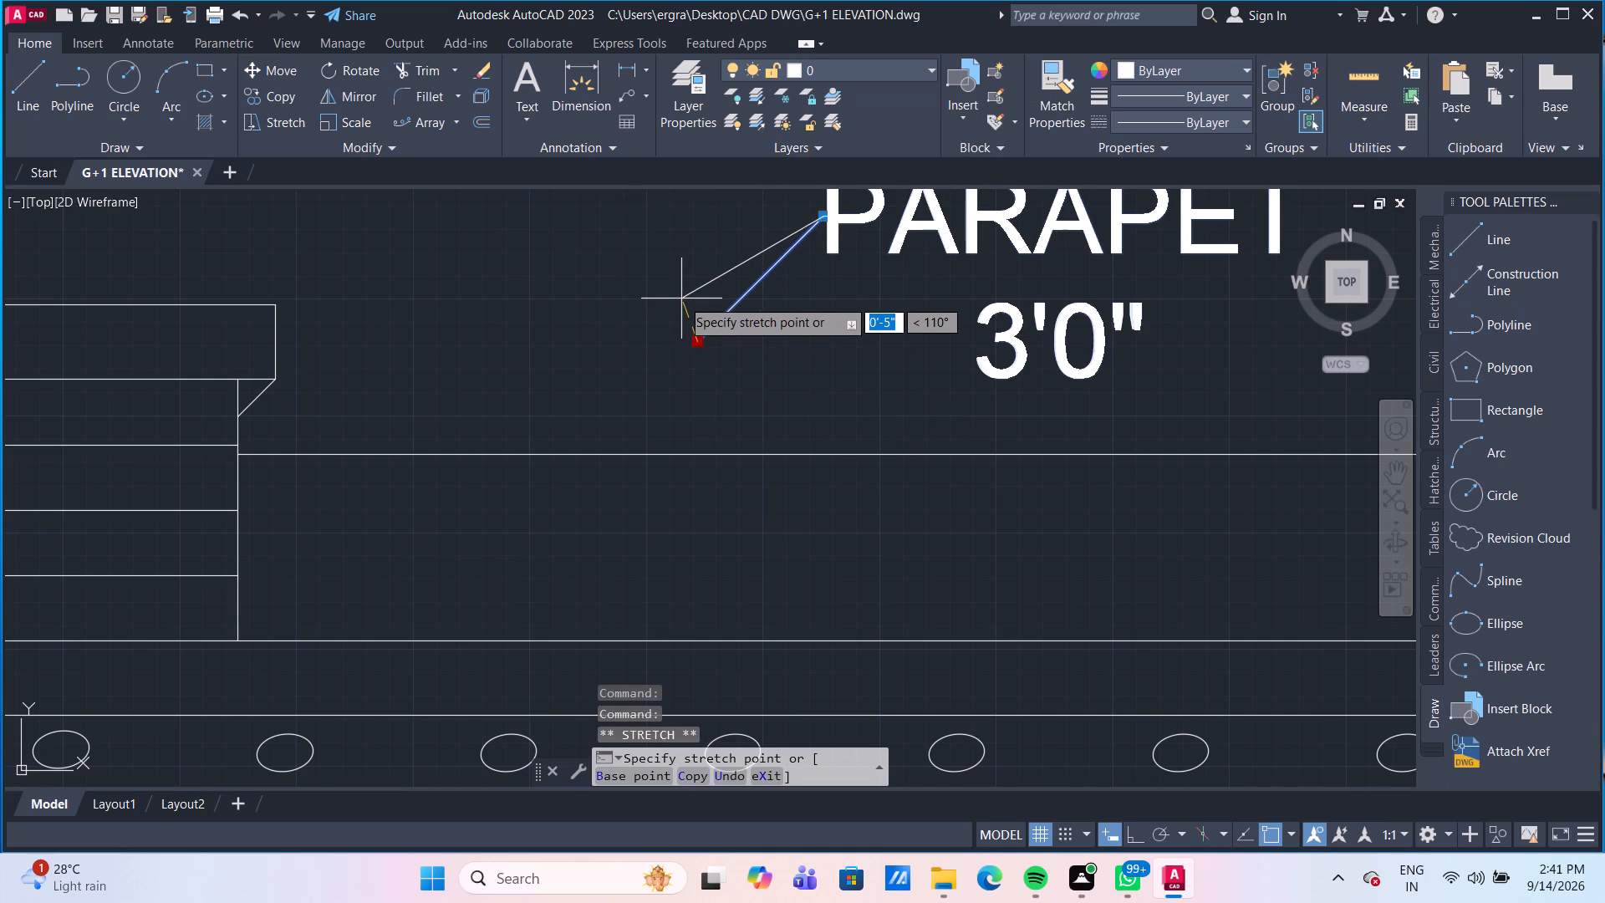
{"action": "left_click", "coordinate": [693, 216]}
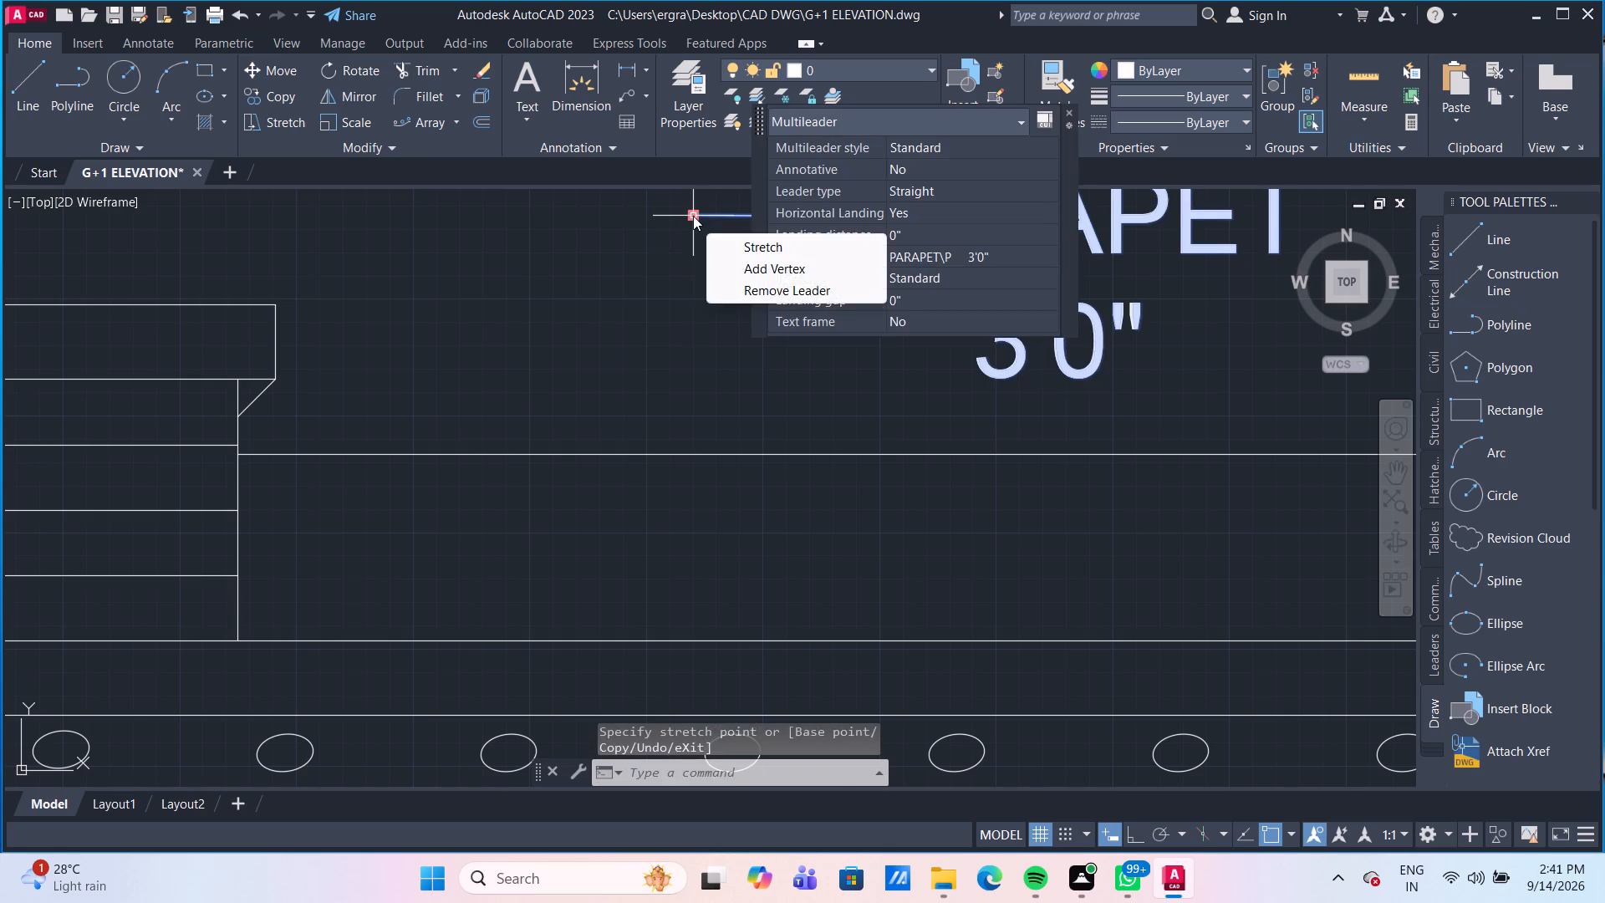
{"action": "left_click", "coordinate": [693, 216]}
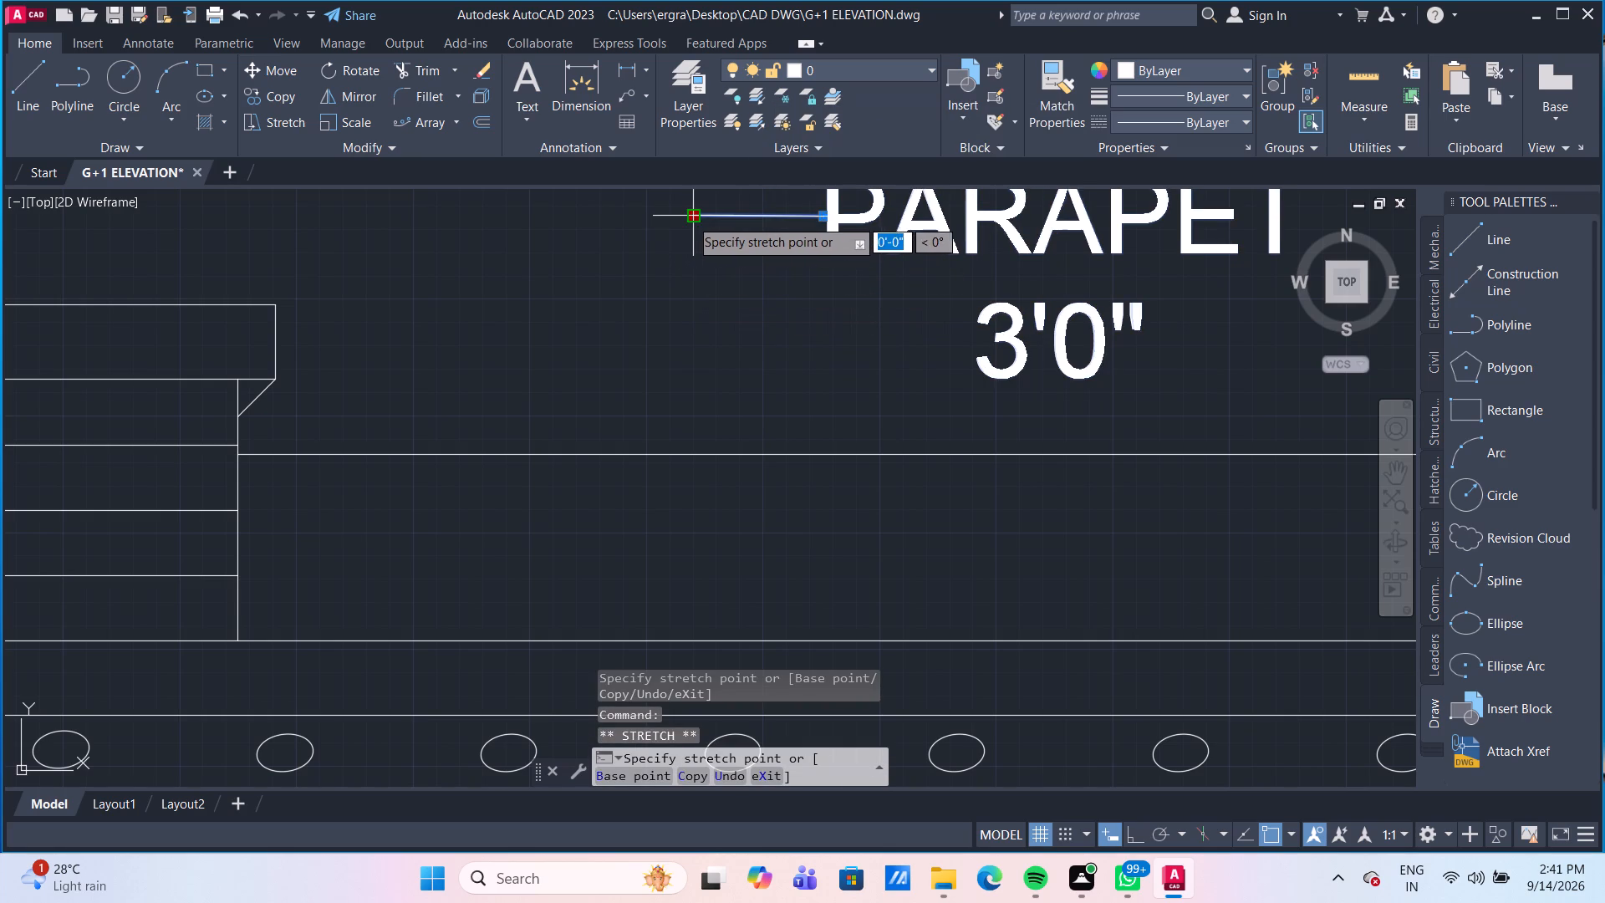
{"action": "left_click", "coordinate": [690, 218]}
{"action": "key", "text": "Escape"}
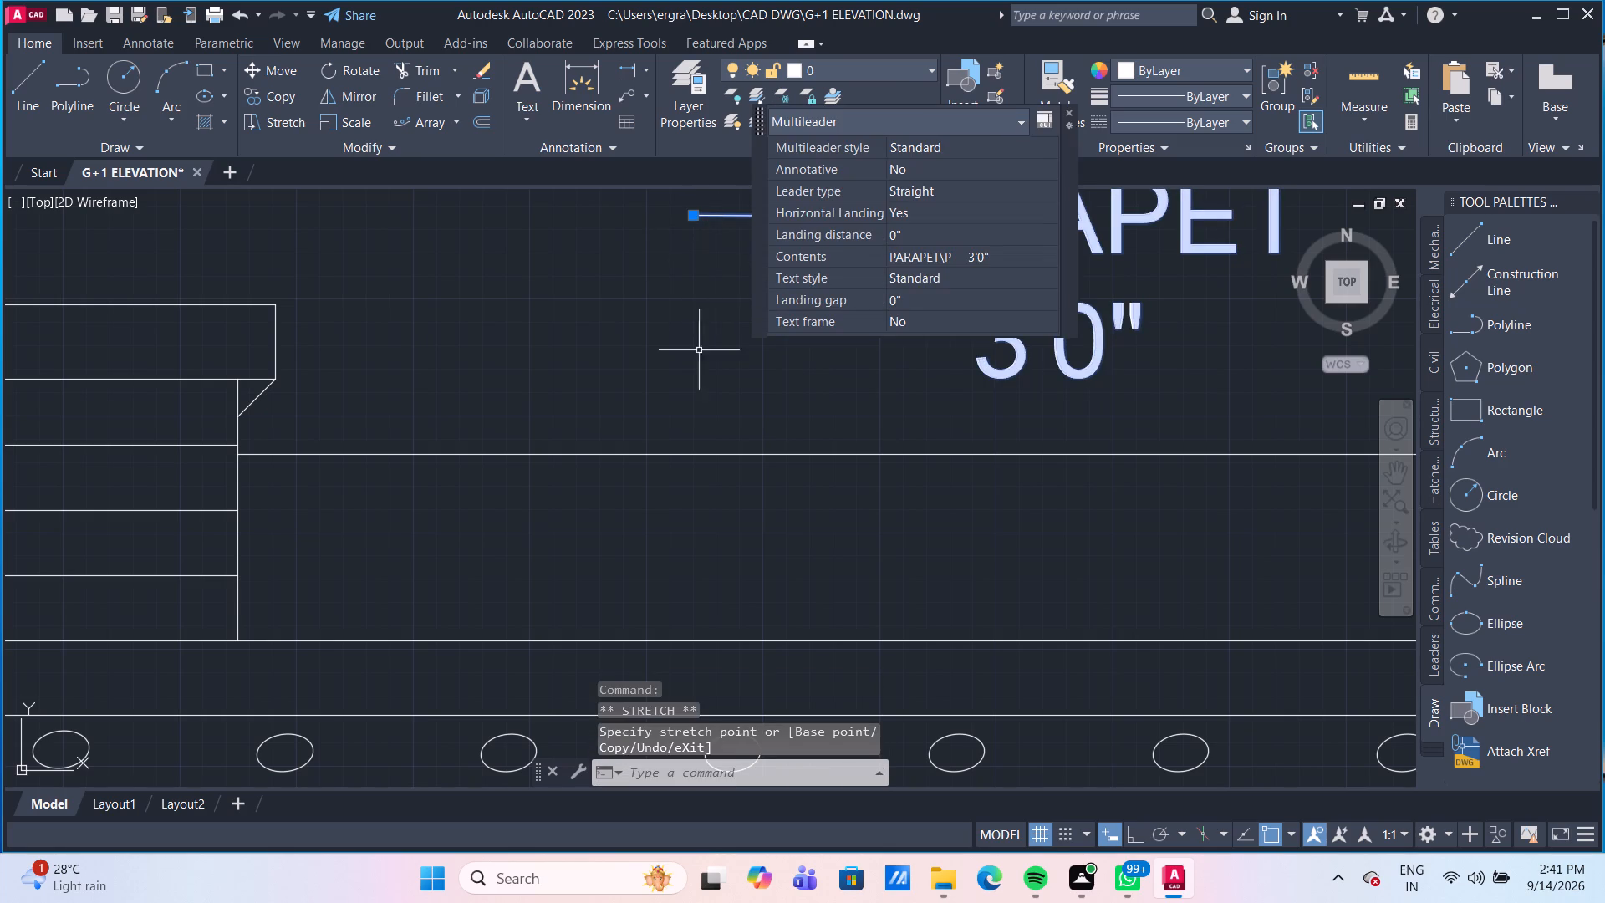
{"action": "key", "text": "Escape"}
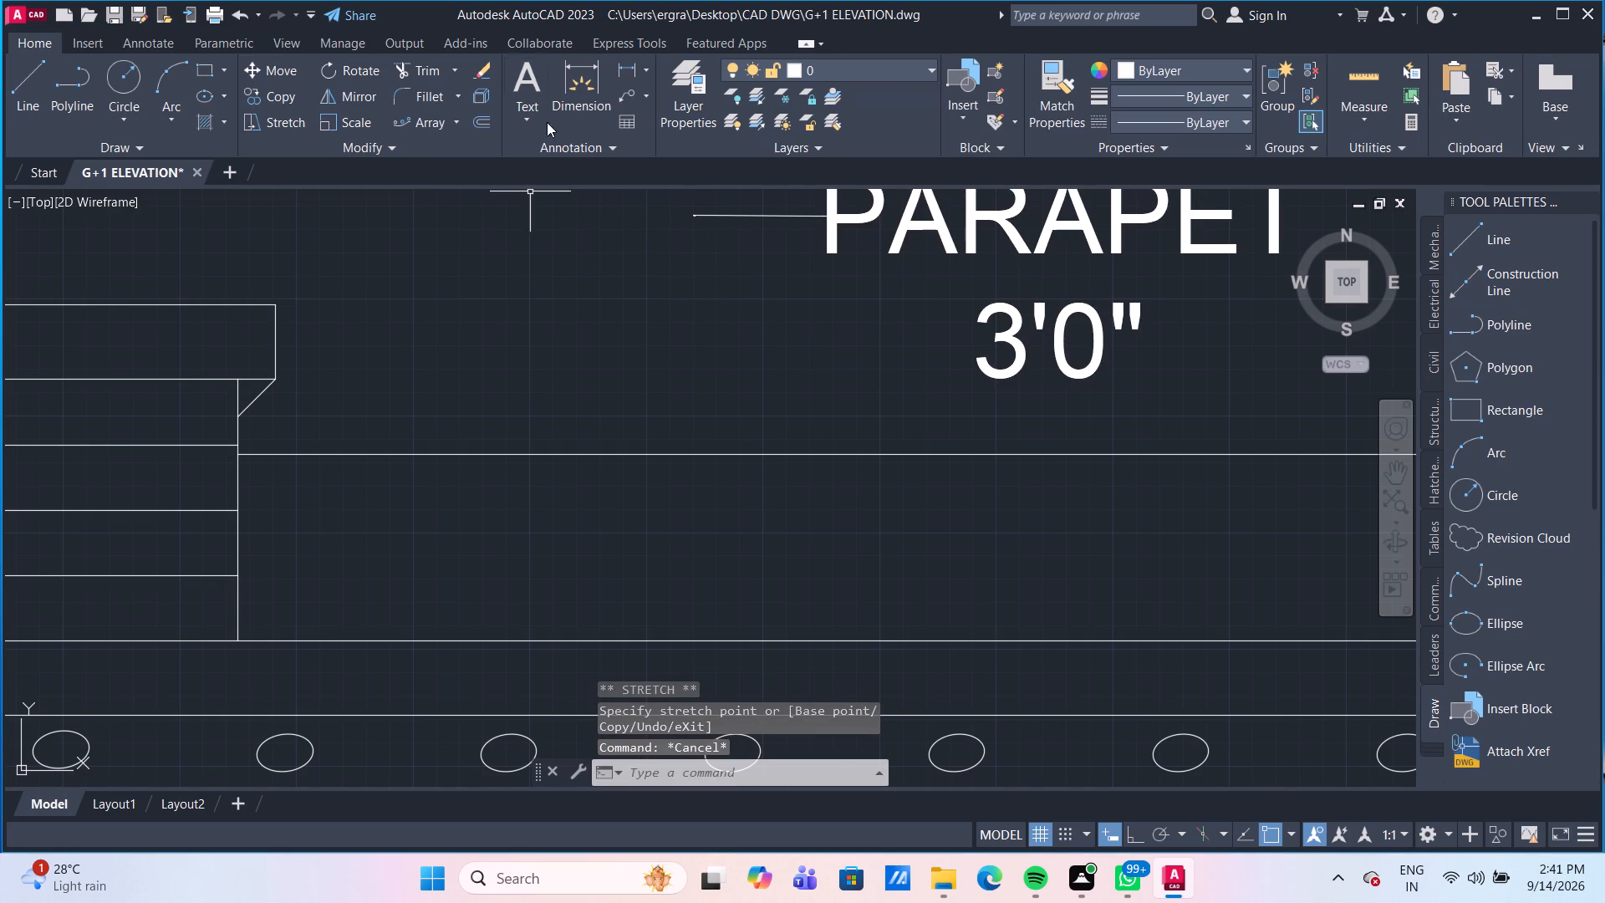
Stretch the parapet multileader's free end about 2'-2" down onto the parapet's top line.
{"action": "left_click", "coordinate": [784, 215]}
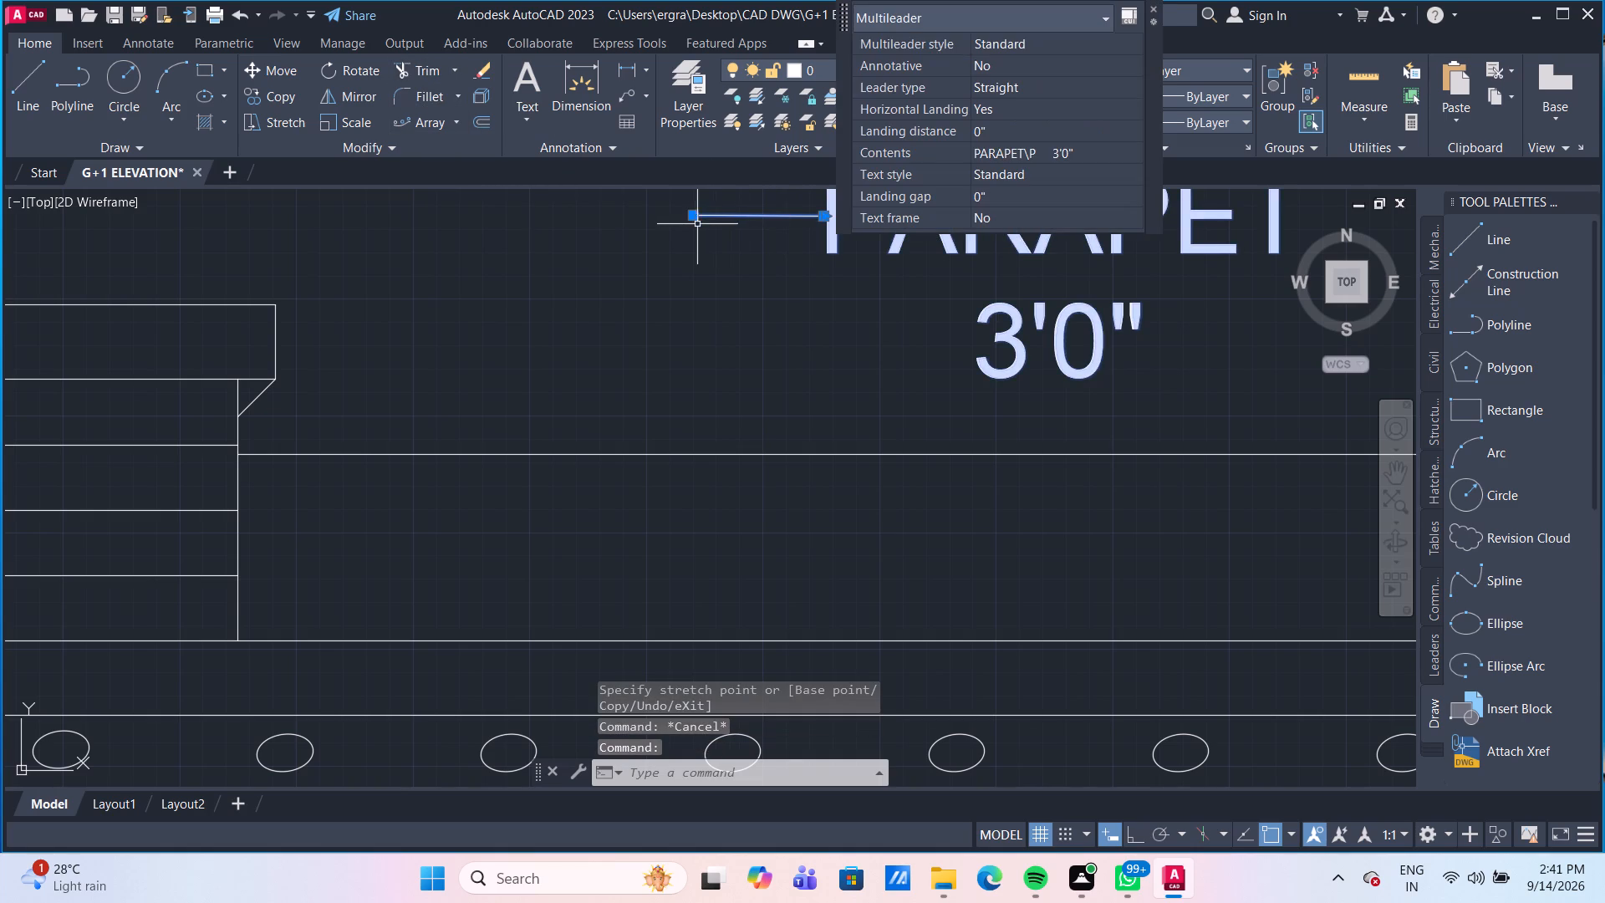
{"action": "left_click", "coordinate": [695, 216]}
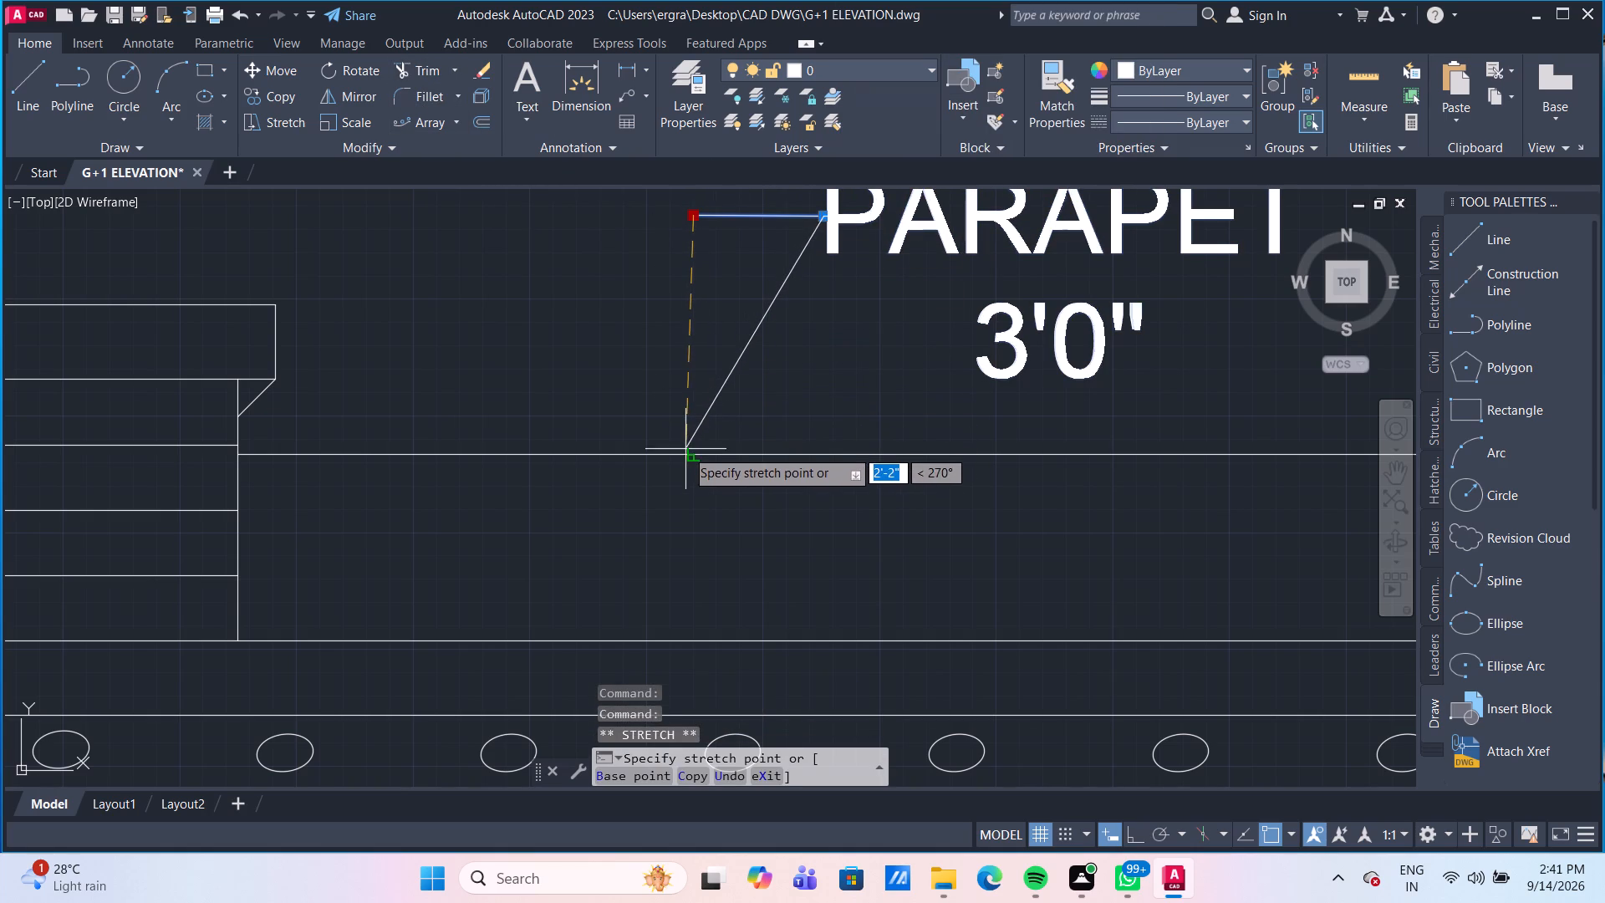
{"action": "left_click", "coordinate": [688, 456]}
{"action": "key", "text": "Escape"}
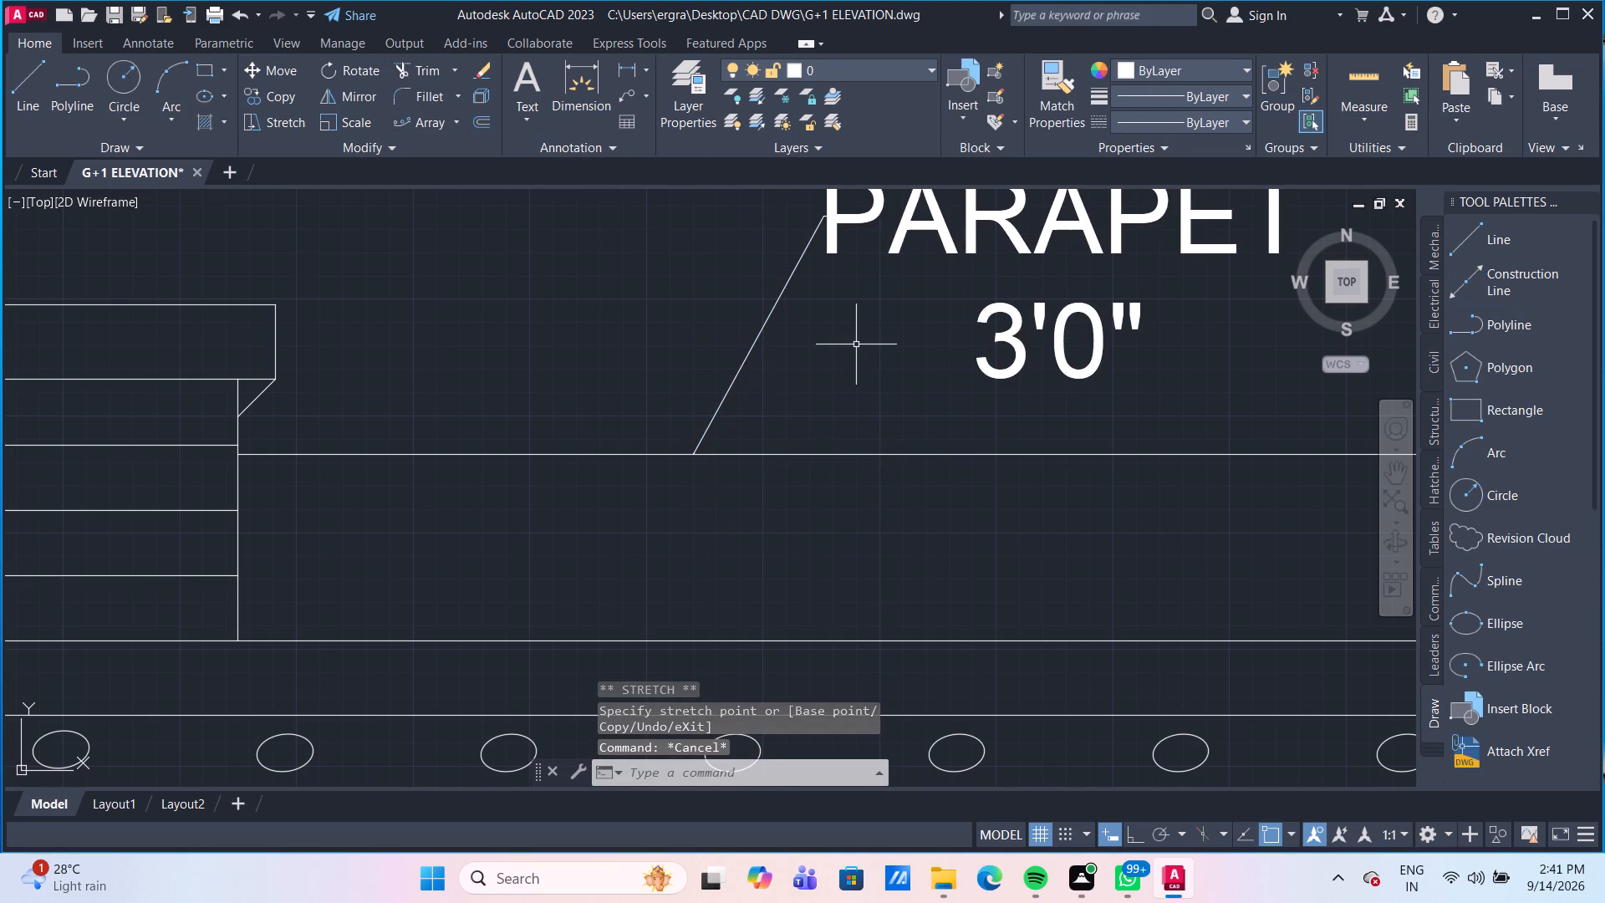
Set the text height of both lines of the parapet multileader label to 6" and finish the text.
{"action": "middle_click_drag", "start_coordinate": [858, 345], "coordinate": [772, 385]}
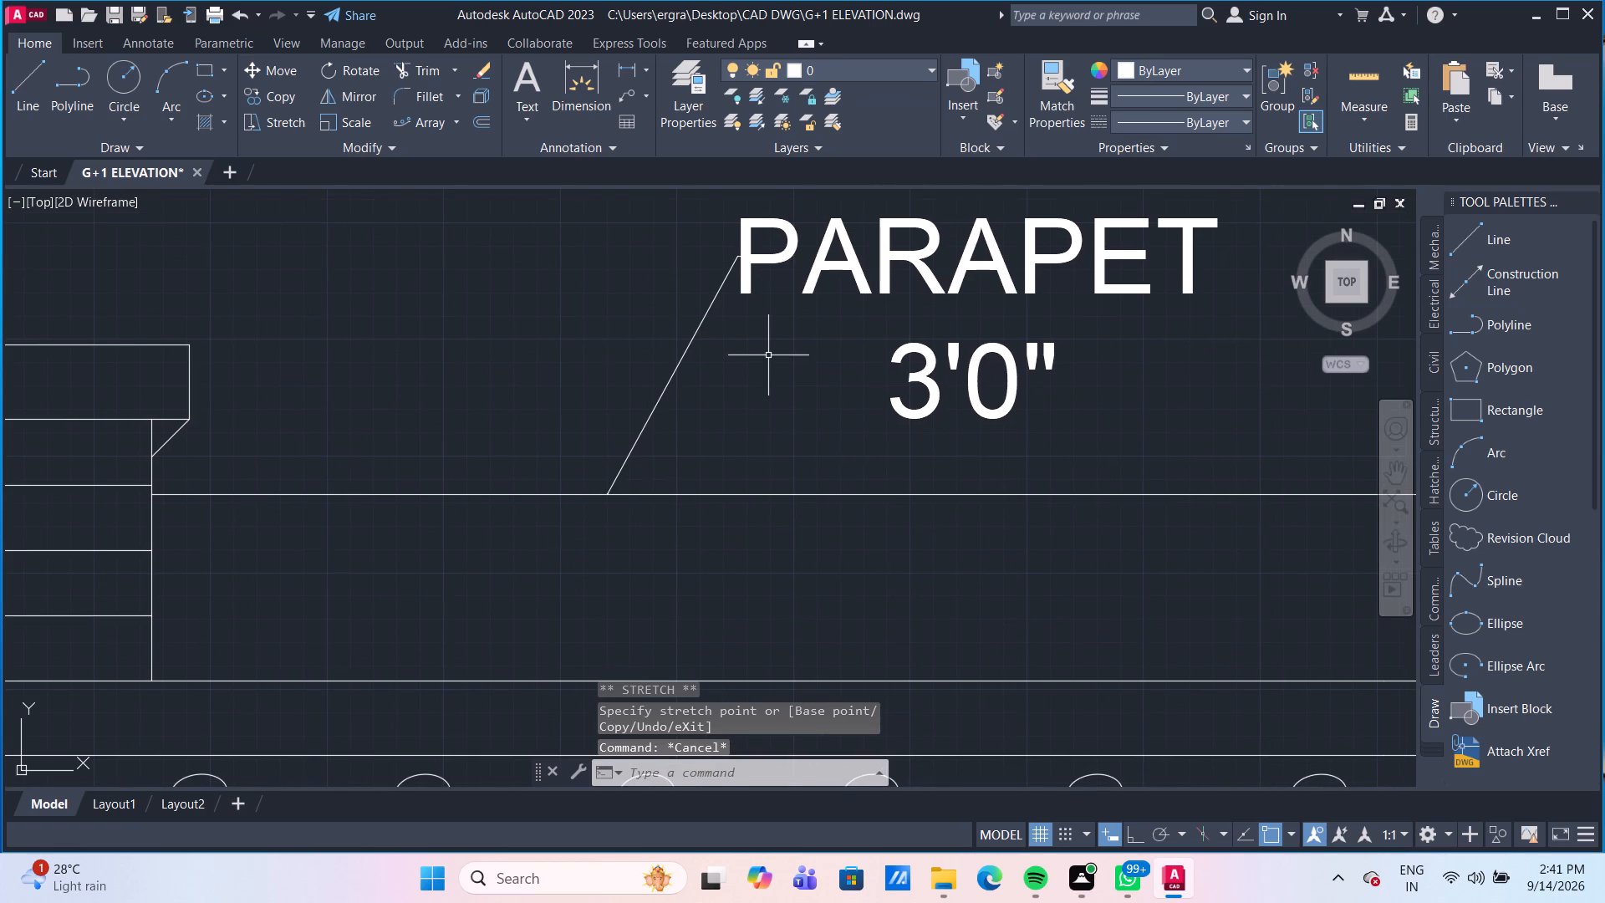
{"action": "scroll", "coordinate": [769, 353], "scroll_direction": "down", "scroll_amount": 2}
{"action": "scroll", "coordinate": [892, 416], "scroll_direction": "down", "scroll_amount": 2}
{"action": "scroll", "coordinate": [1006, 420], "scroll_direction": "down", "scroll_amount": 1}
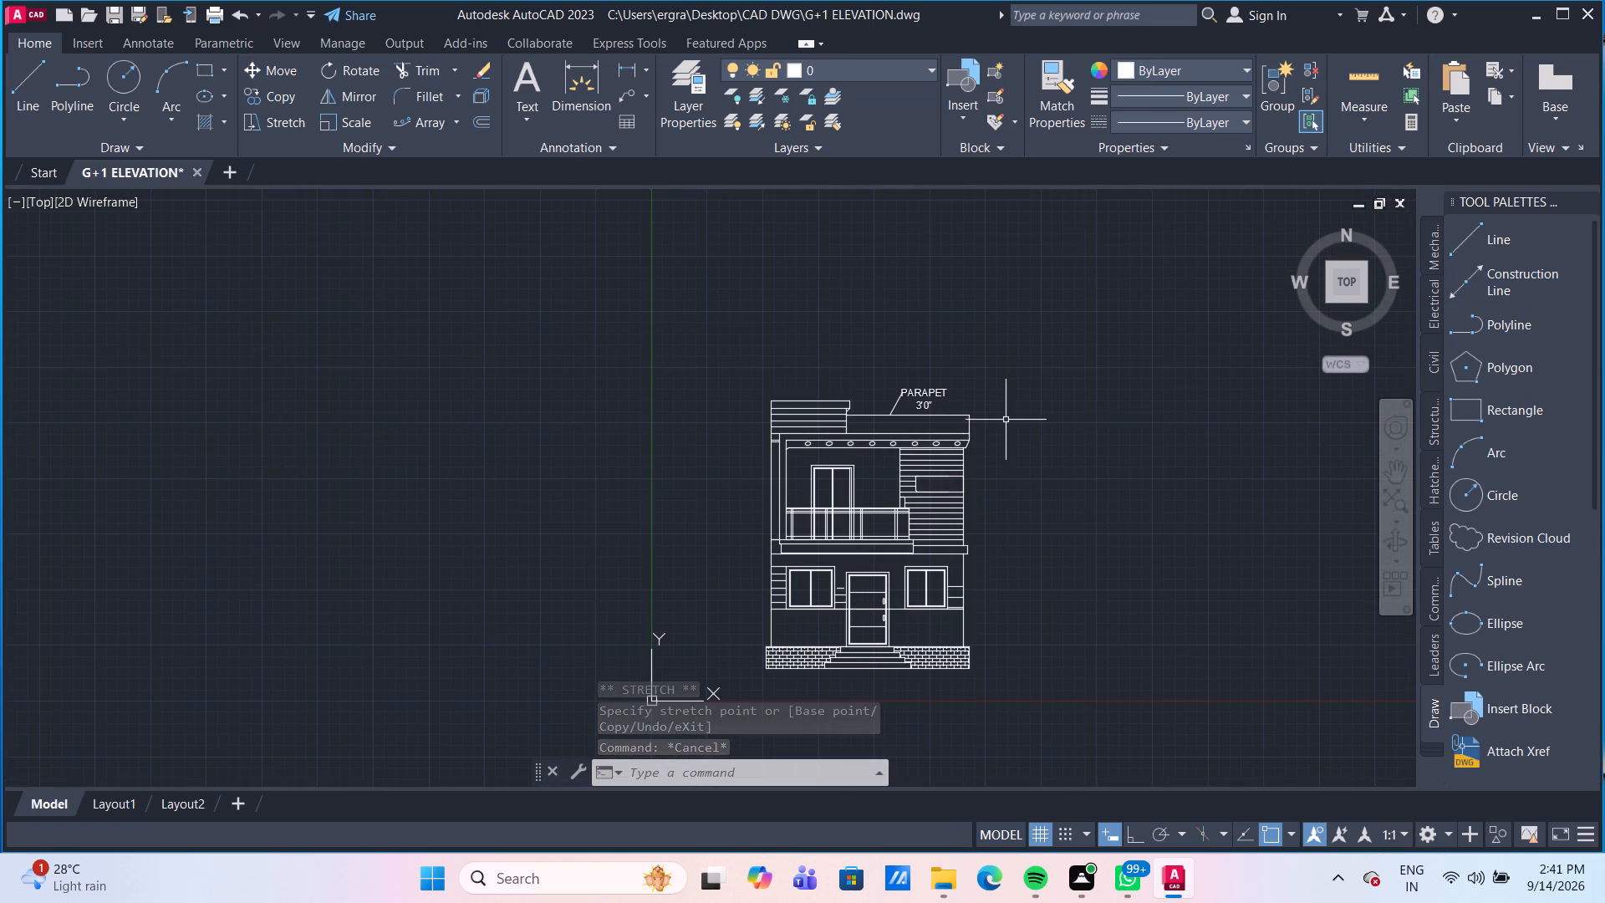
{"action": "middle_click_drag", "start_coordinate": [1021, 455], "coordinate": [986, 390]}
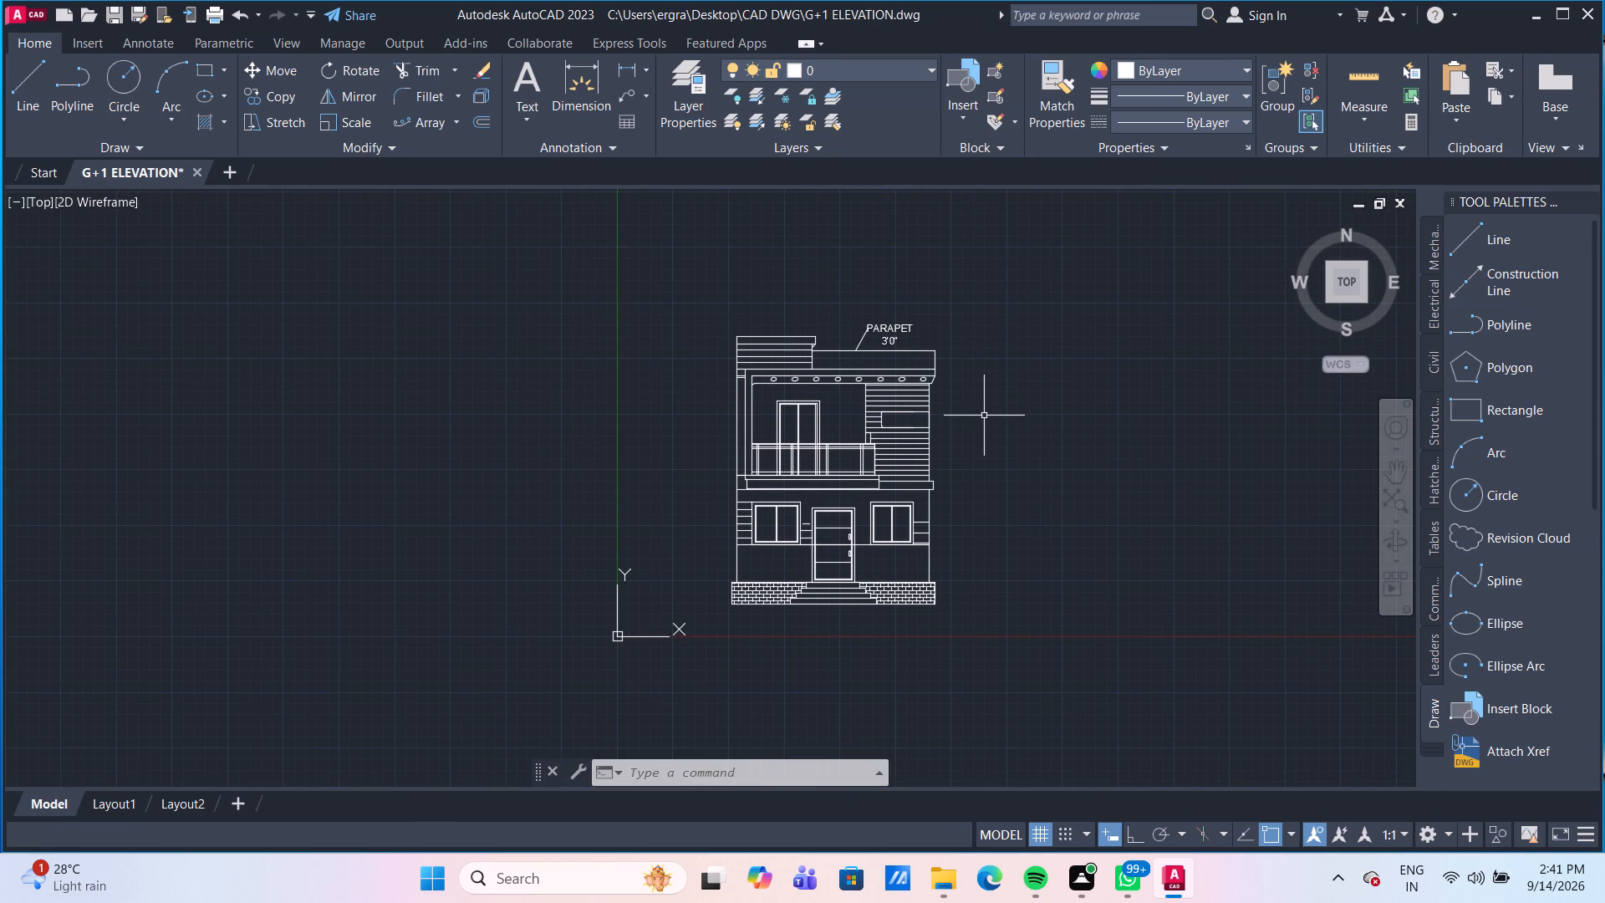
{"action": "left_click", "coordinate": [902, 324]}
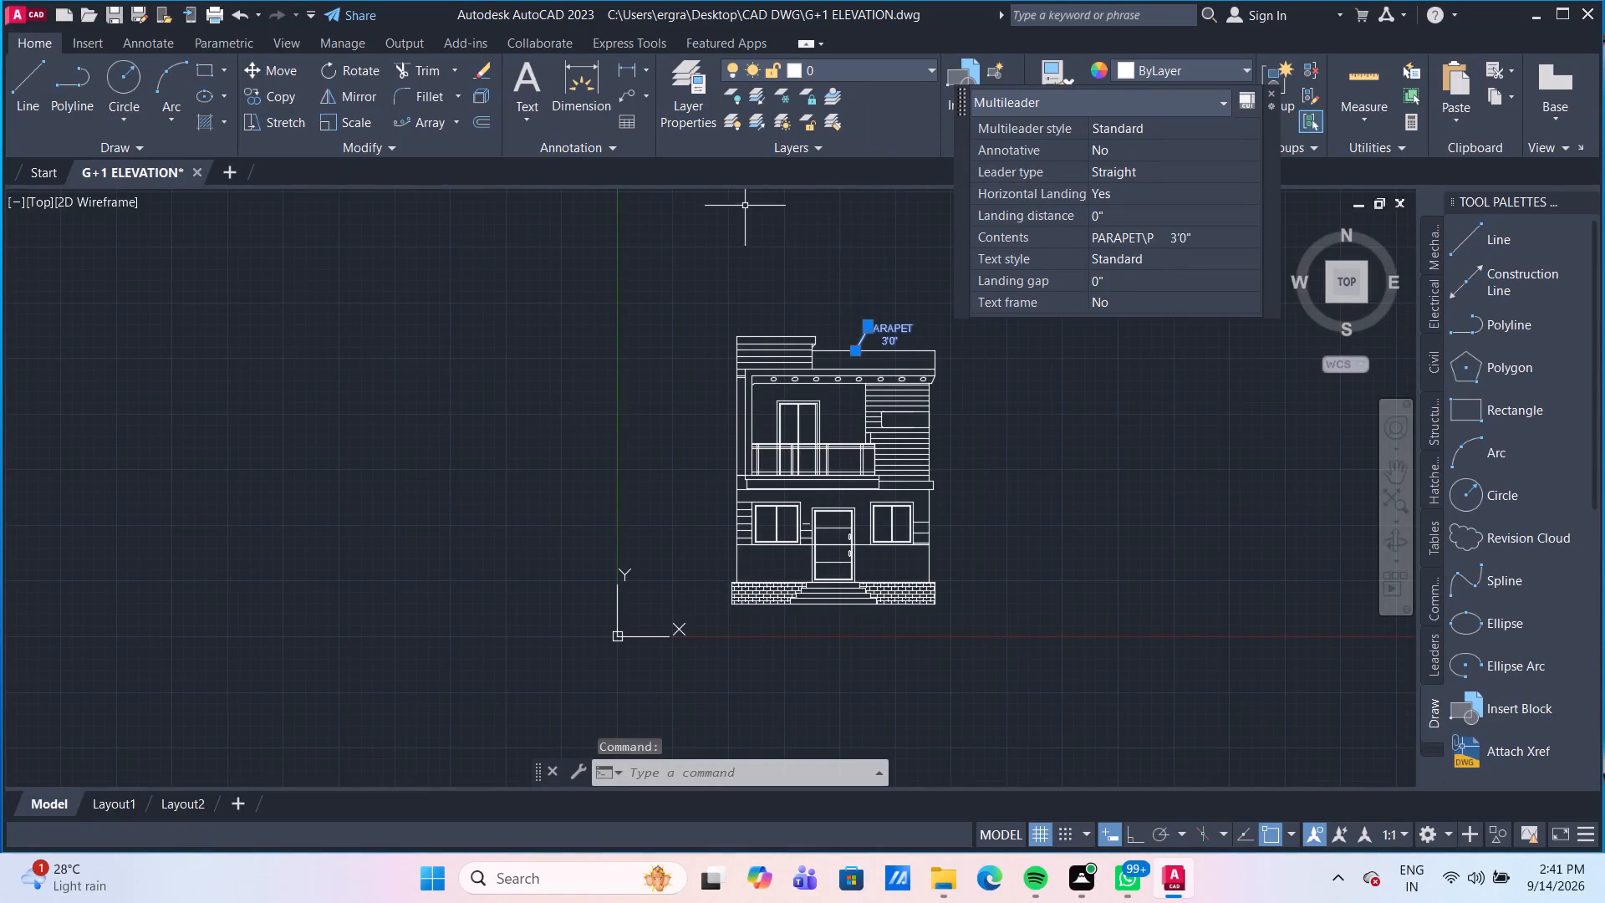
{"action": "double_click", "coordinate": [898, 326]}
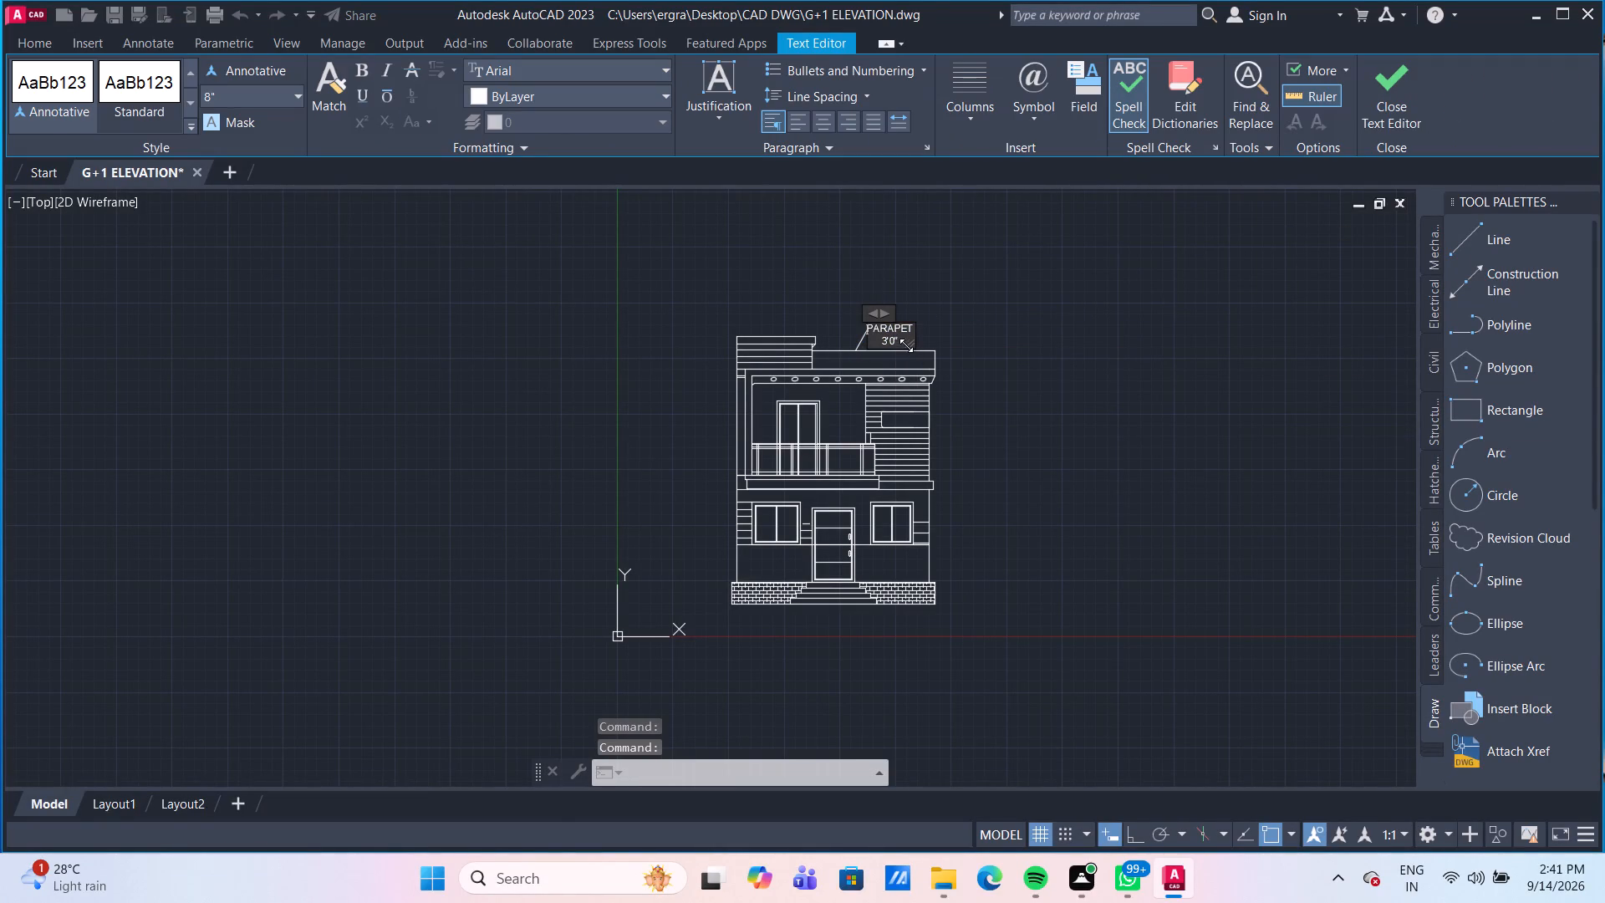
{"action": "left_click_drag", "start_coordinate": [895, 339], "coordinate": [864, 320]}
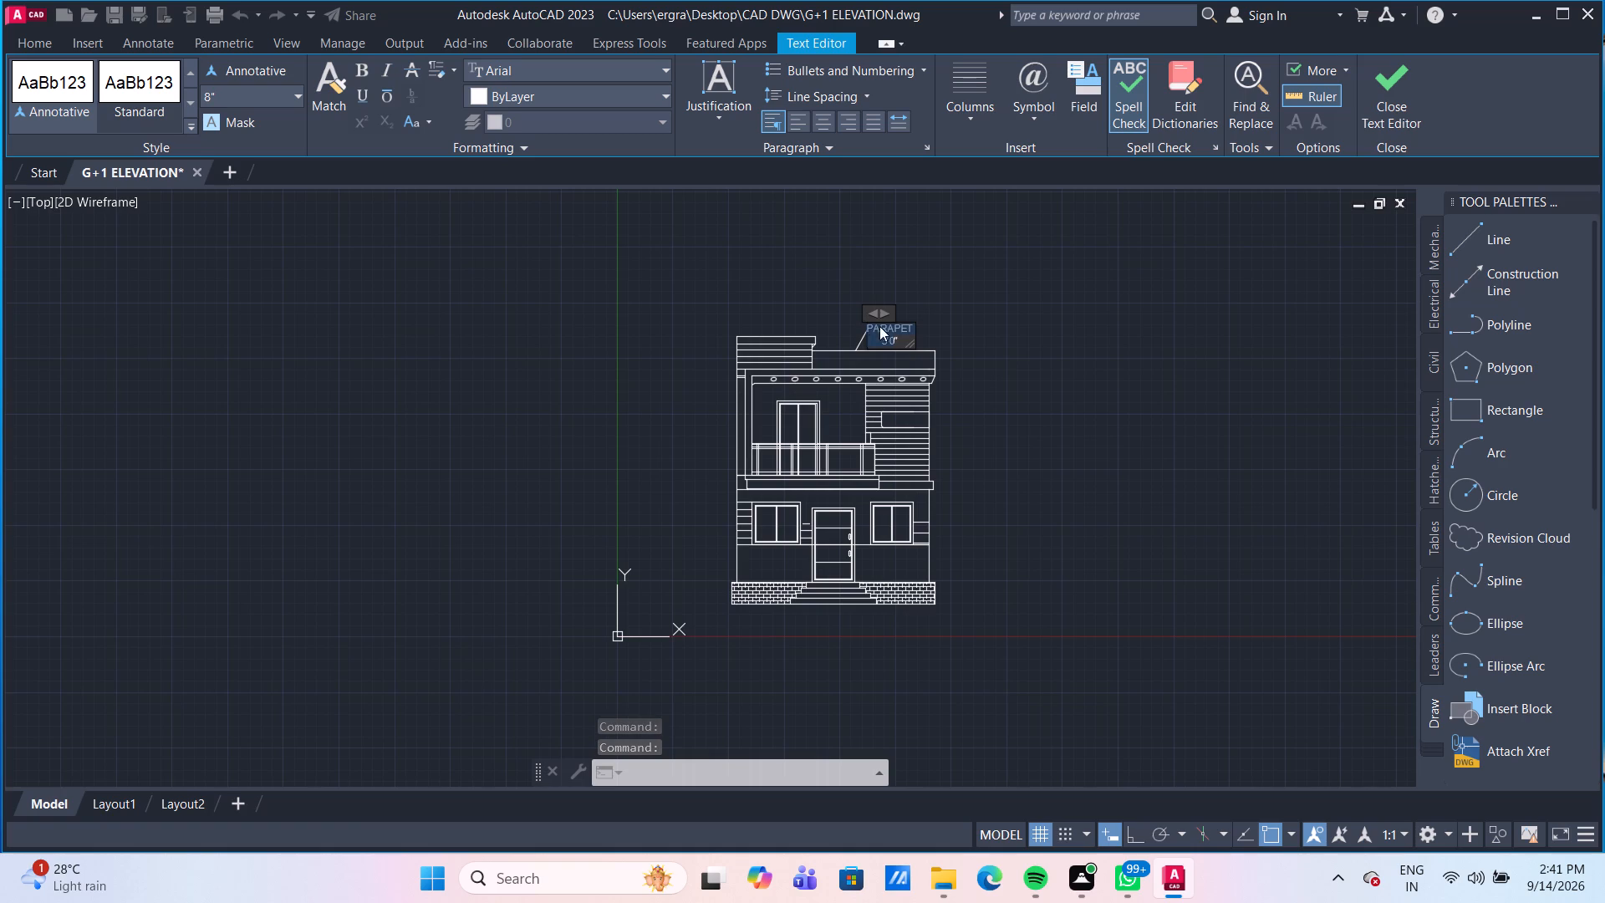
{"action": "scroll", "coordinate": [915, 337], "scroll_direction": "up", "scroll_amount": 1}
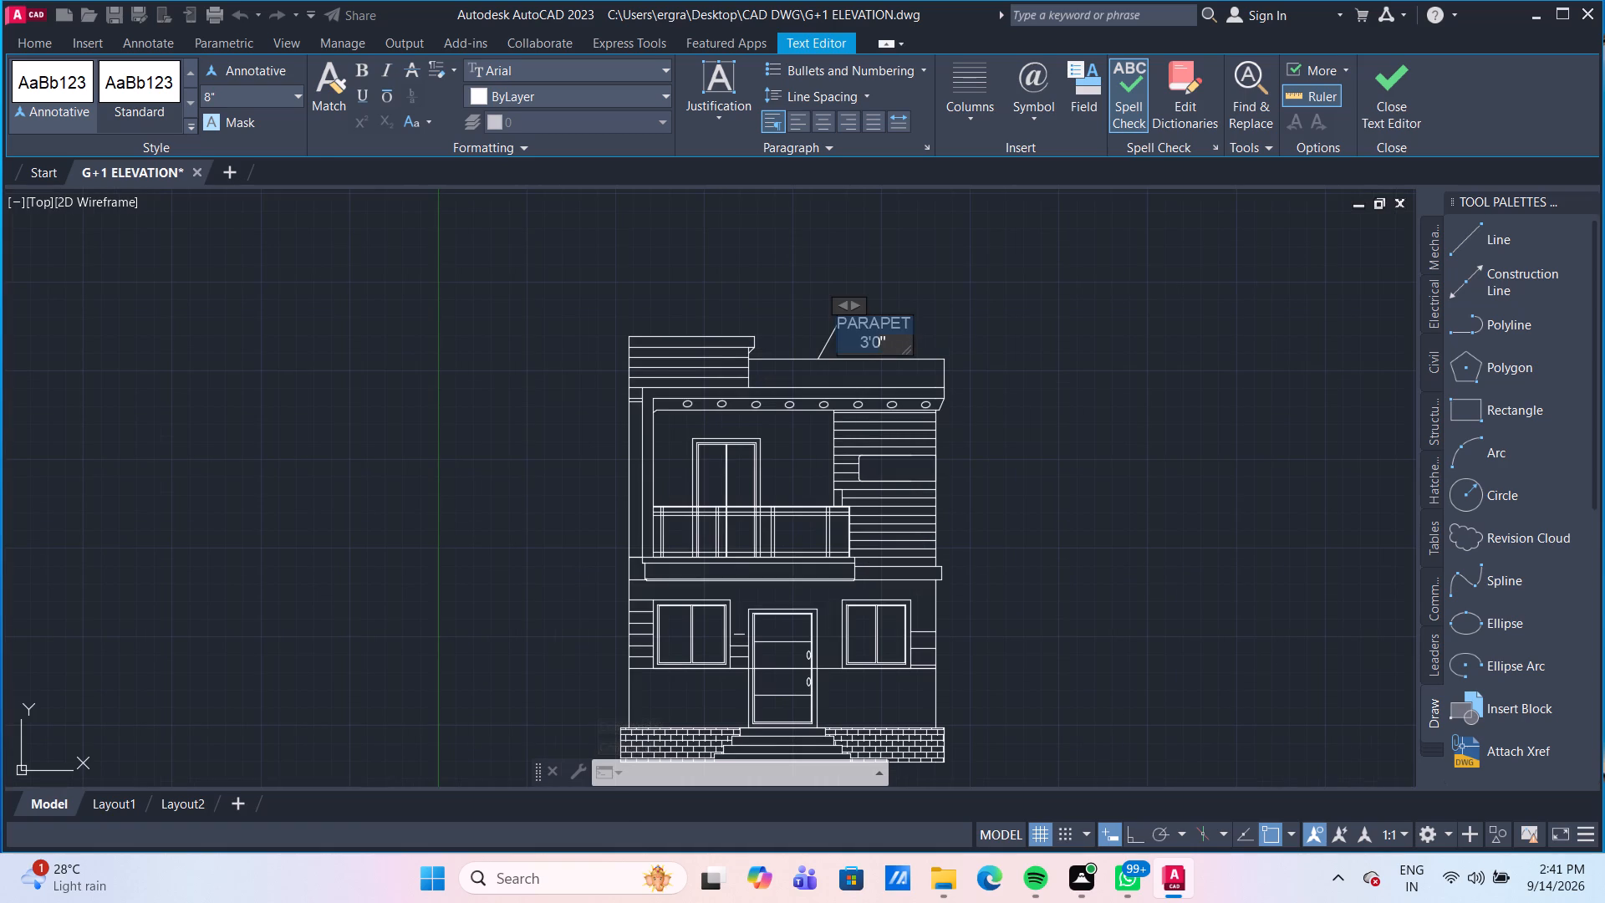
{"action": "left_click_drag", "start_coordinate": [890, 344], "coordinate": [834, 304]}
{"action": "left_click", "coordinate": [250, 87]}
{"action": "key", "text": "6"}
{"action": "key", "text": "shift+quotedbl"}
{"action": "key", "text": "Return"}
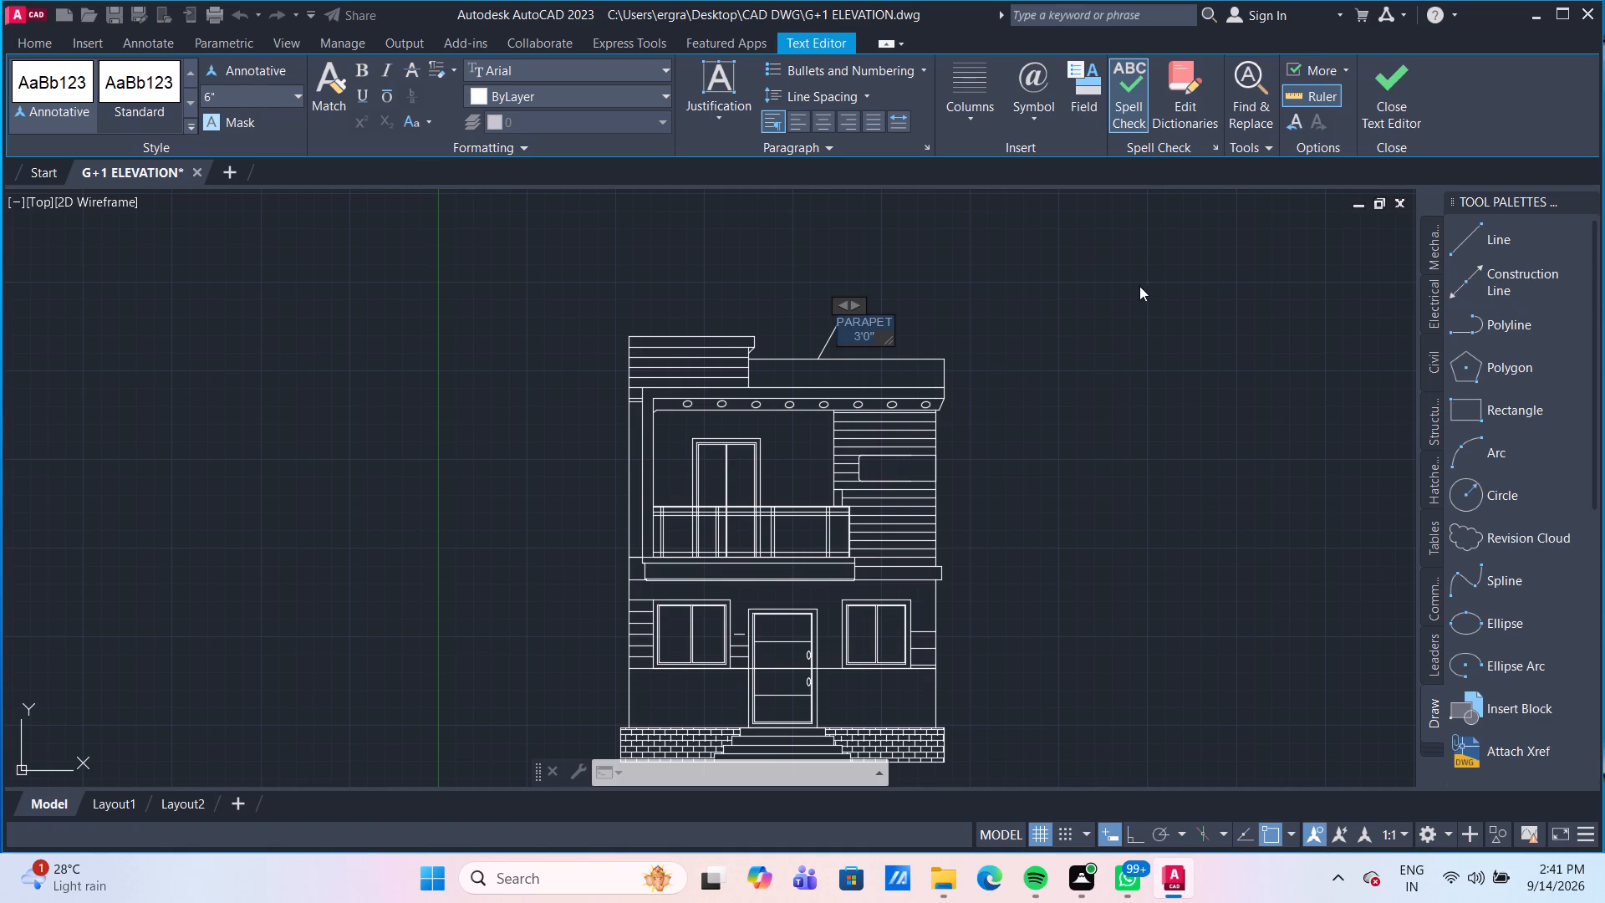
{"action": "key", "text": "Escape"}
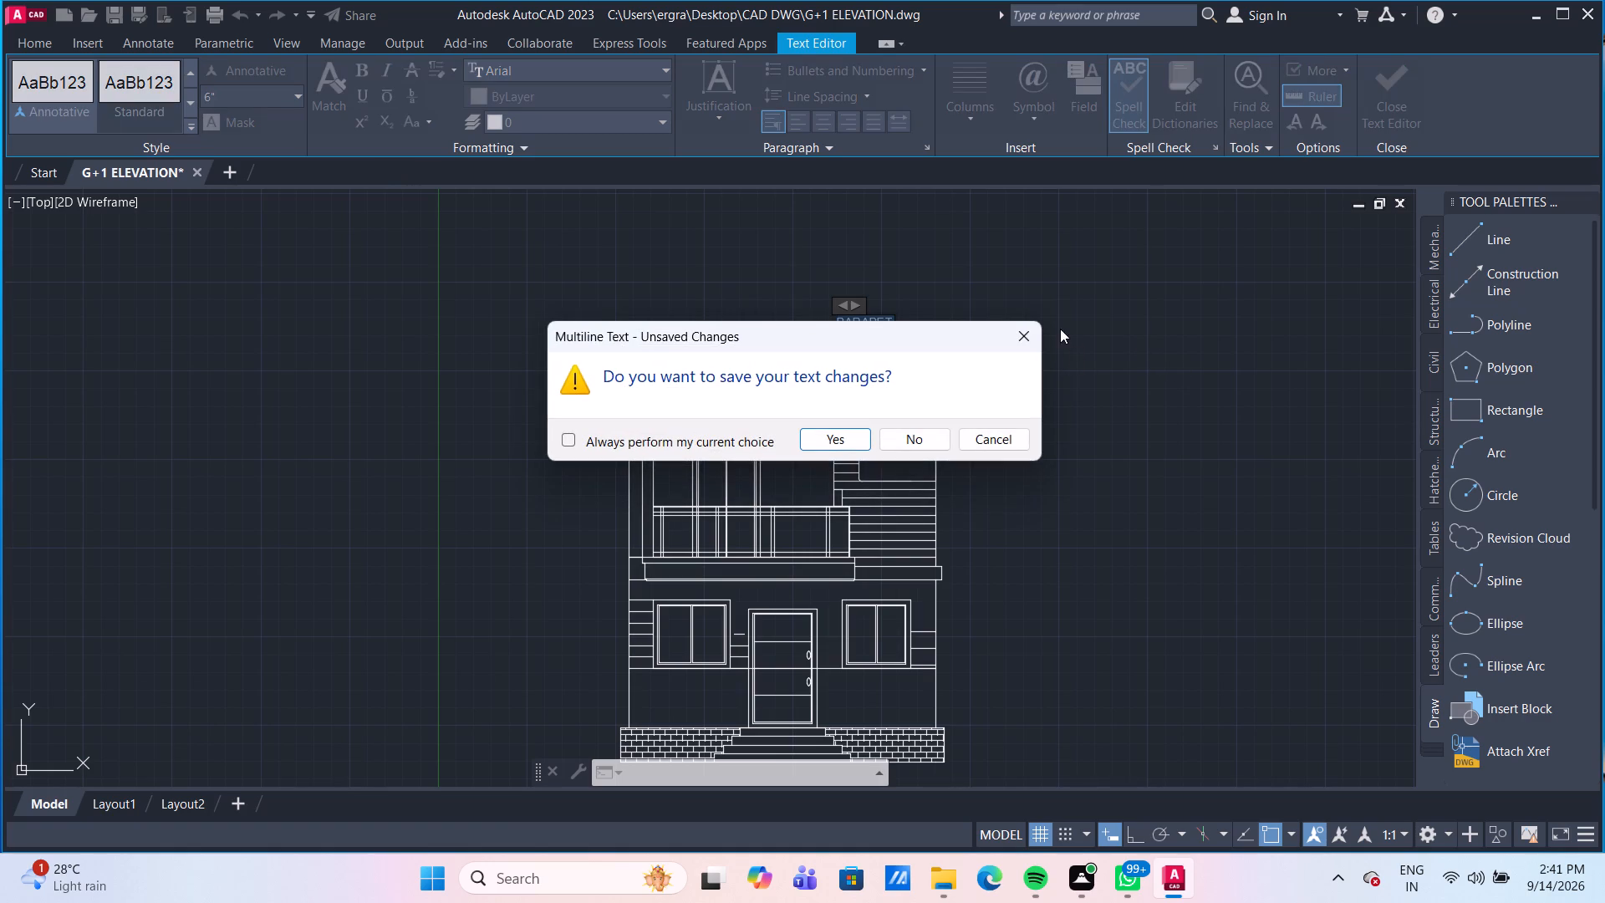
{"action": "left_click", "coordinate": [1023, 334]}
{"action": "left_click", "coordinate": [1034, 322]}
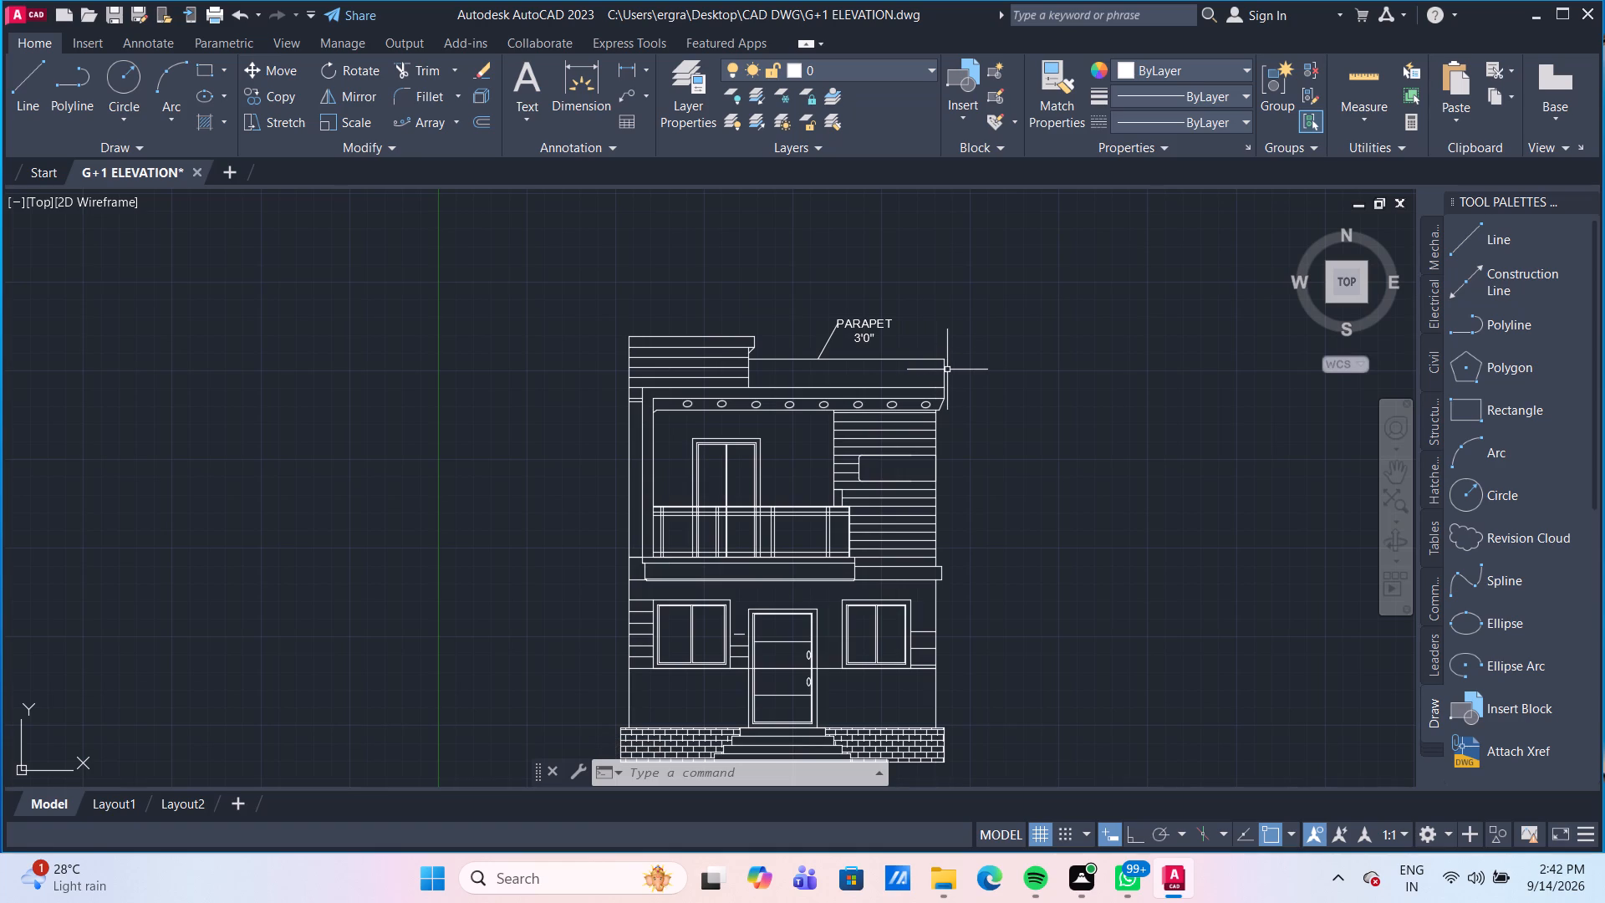
Delete the parapet multileader together with its label.
{"action": "left_click", "coordinate": [859, 326]}
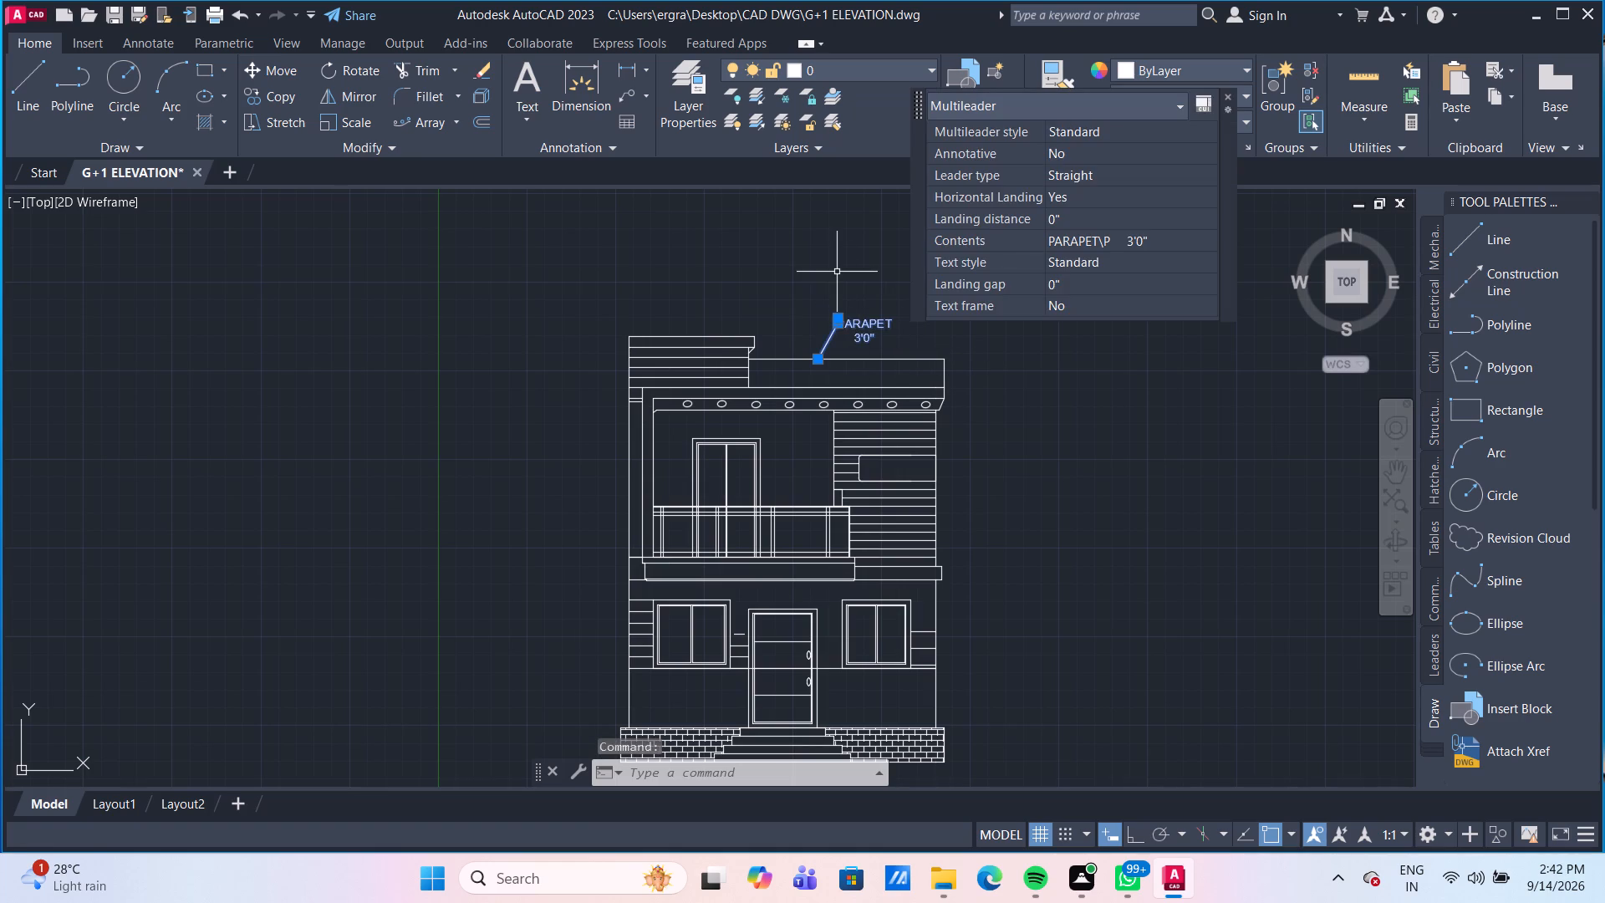
{"action": "key", "text": "Escape"}
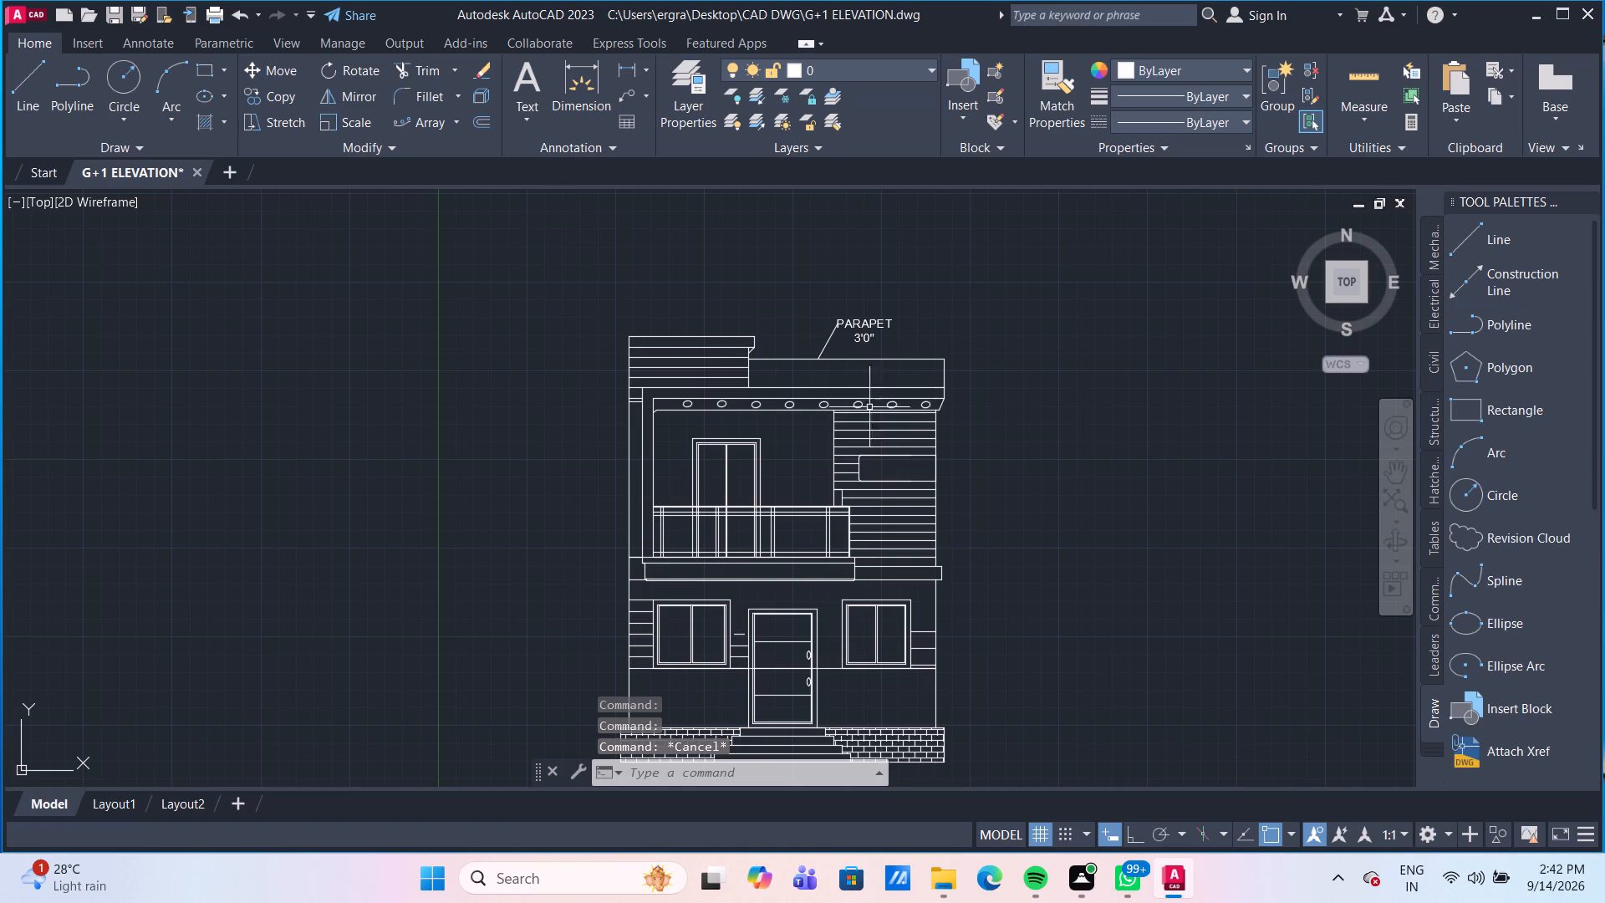
{"action": "scroll", "coordinate": [848, 339], "scroll_direction": "up", "scroll_amount": 2}
{"action": "left_click", "coordinate": [796, 339]}
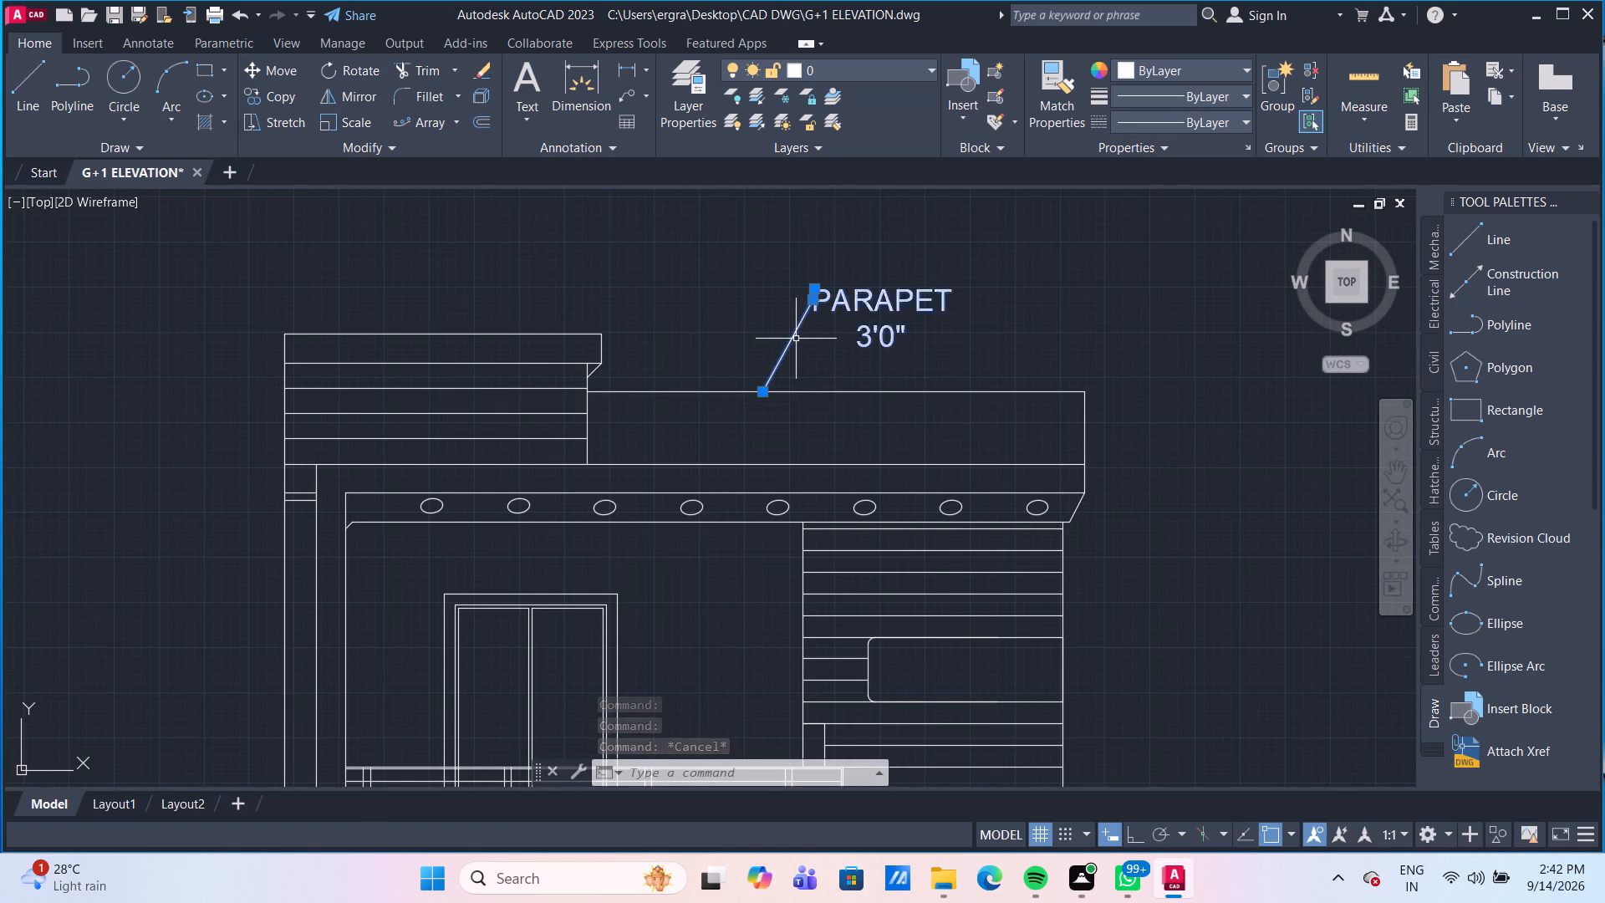
{"action": "key", "text": "Delete"}
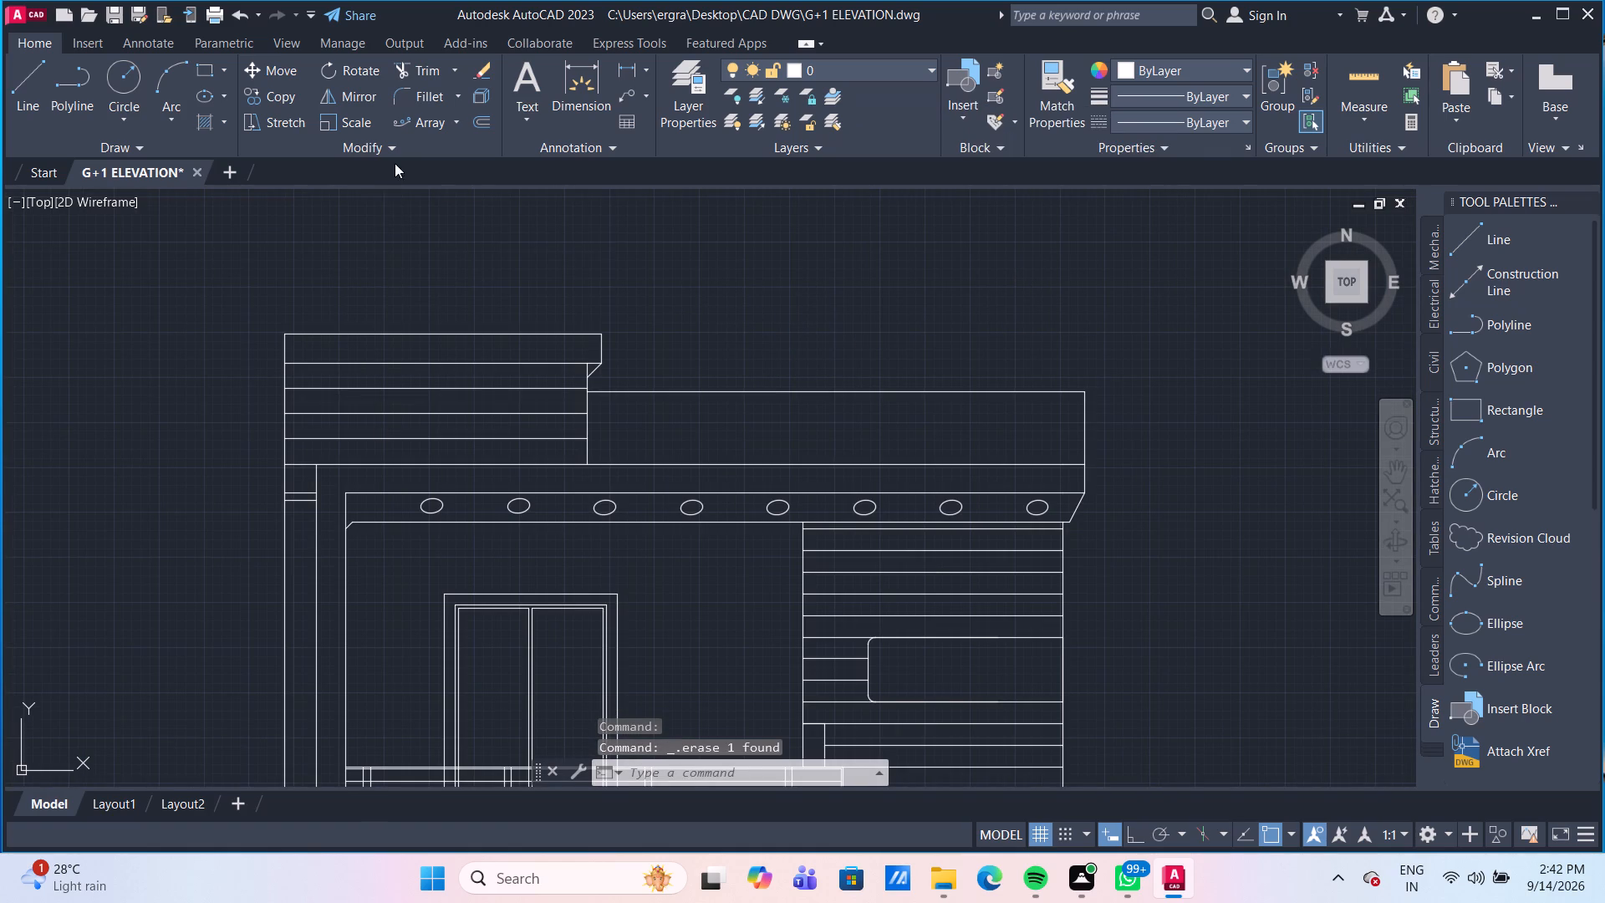
Create a multiline text above the right part of the parapet reading Parapet, with 3'0" on the second line.
{"action": "left_click", "coordinate": [533, 95]}
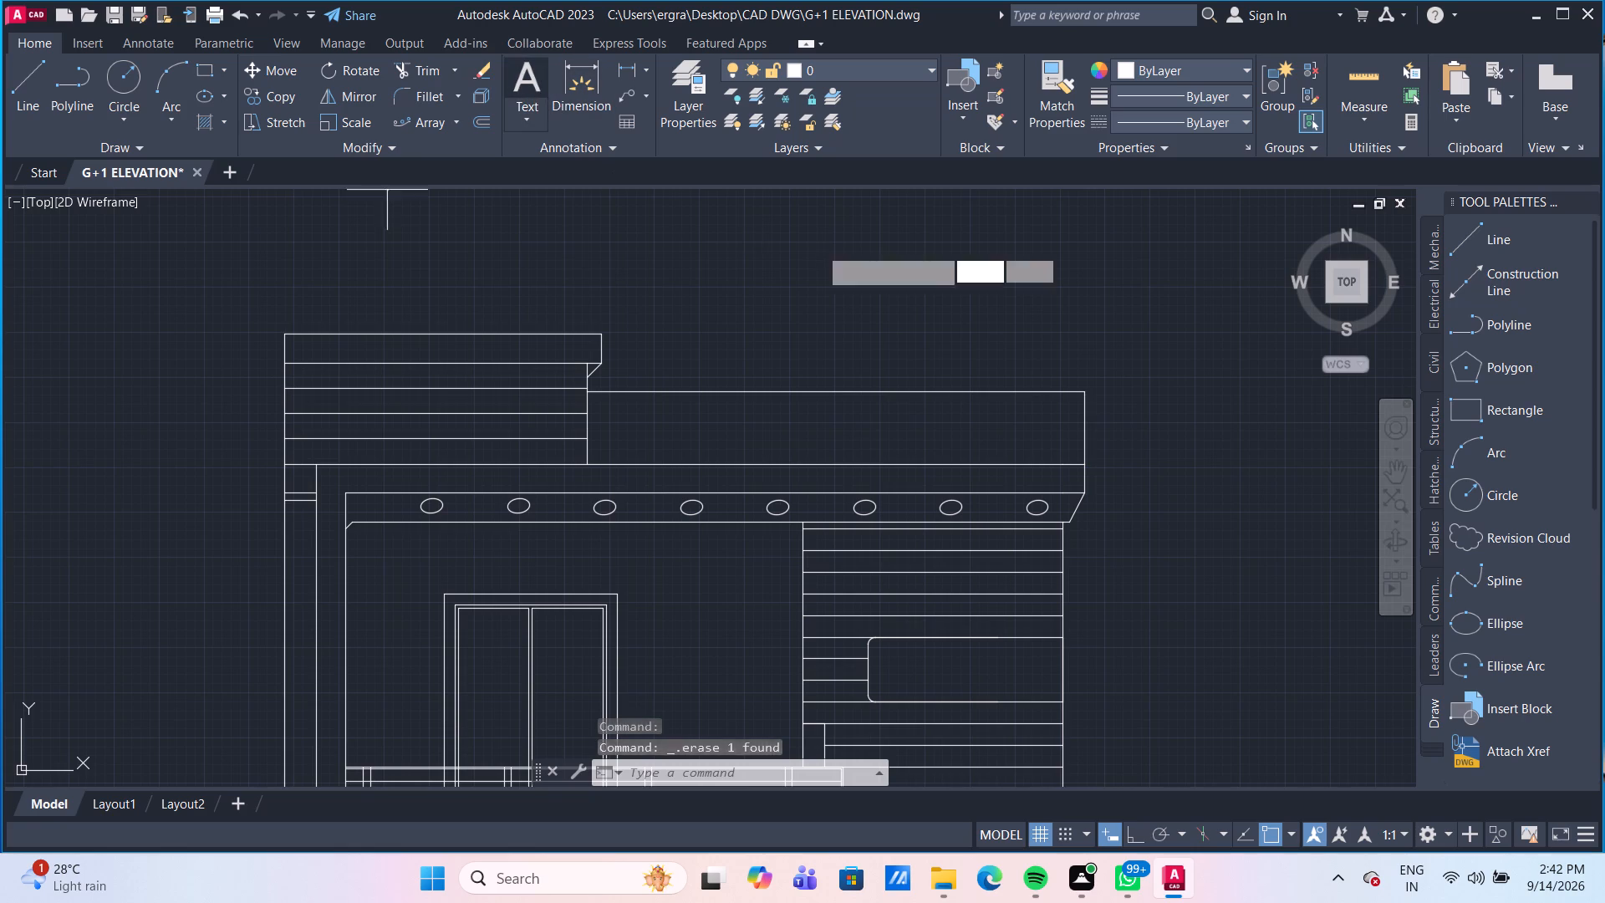
{"action": "left_click", "coordinate": [834, 307]}
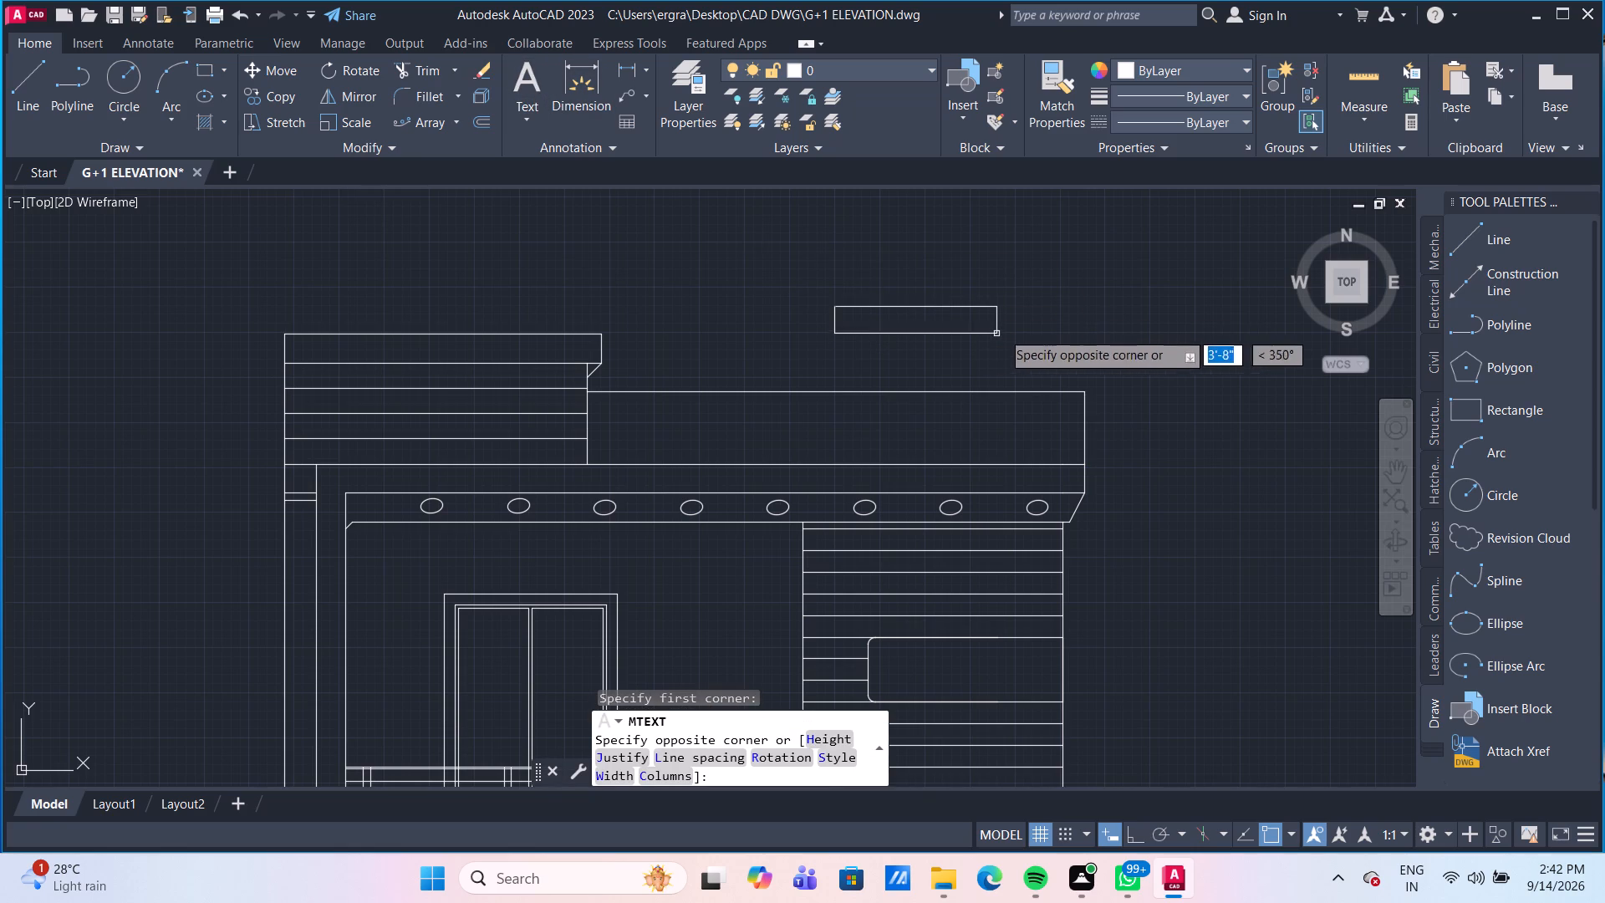
{"action": "left_click", "coordinate": [1017, 345]}
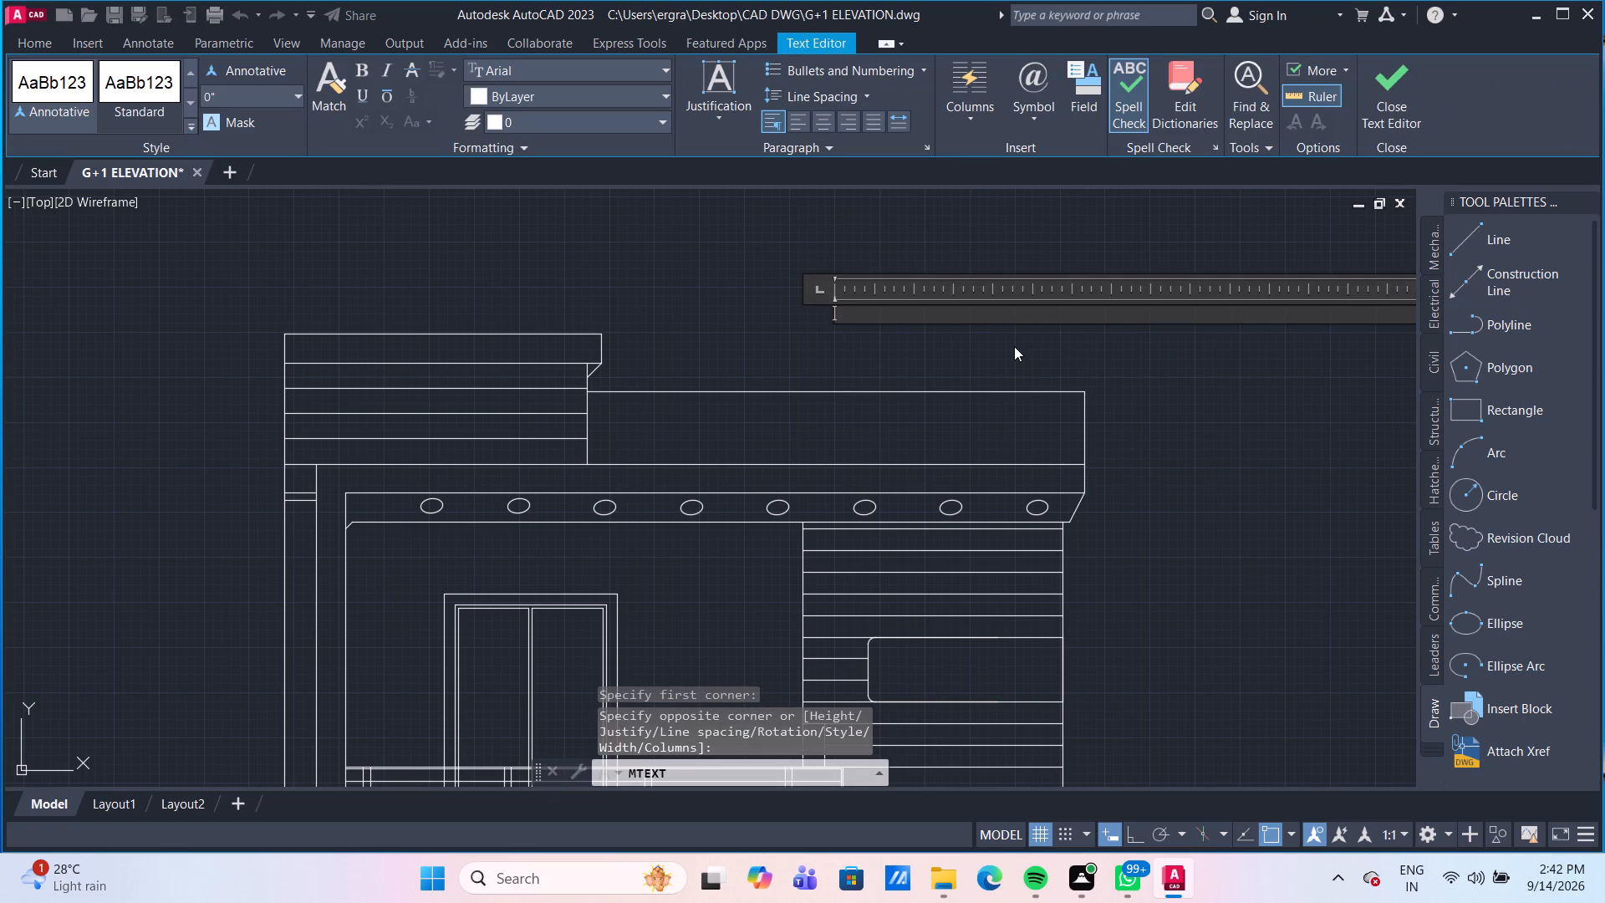
{"action": "key", "text": "shift+p"}
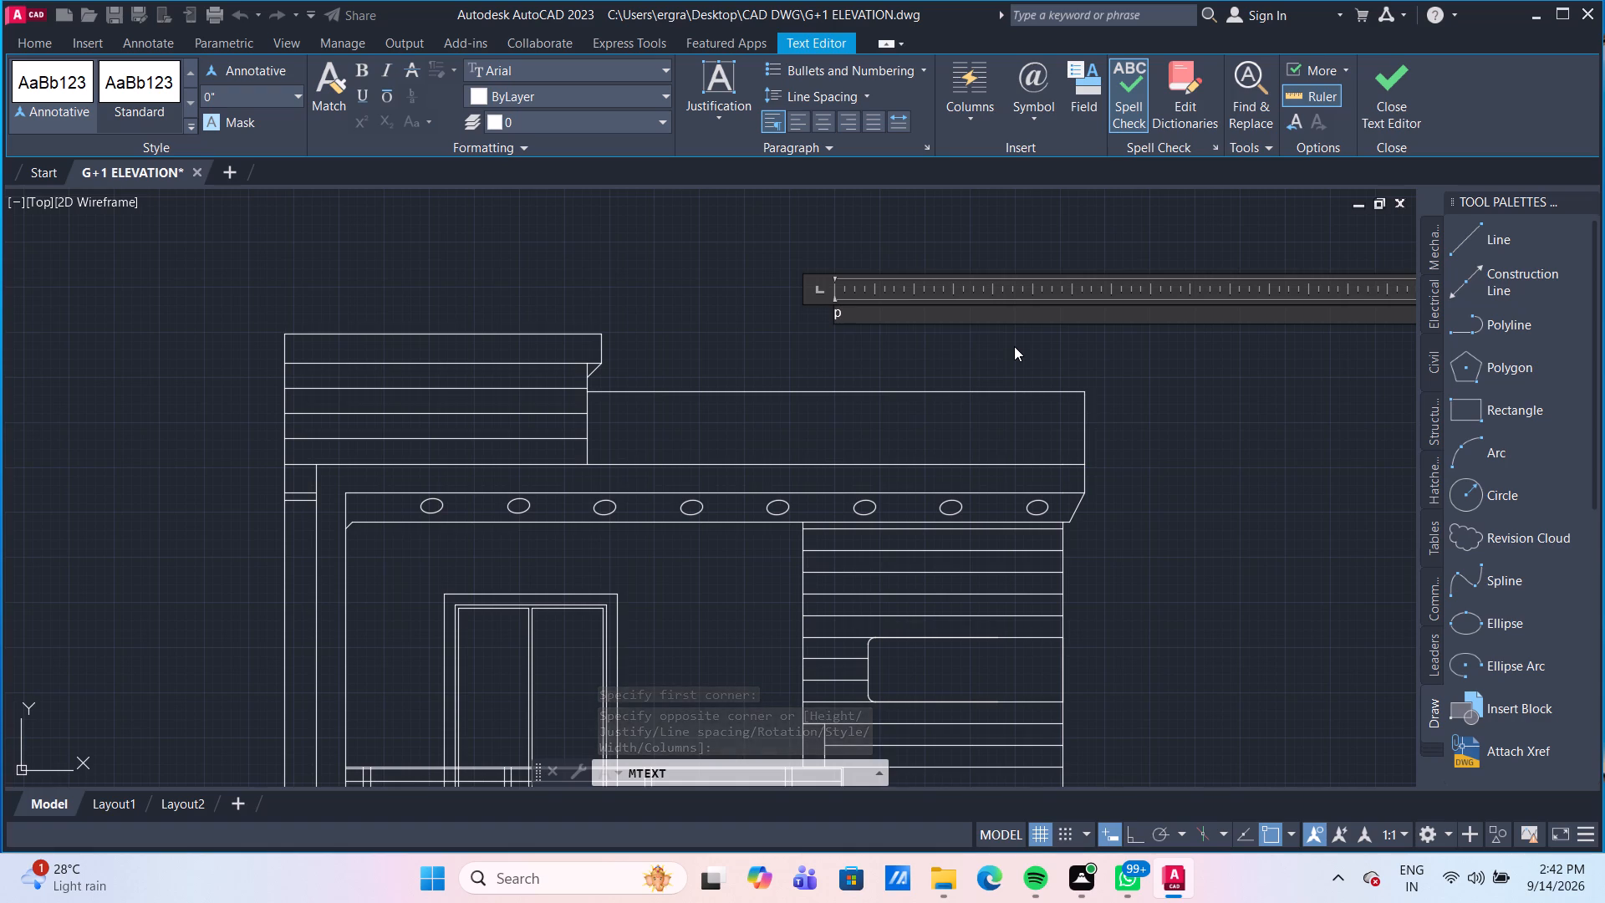
{"action": "key", "text": "BackSpace"}
{"action": "key", "text": "p"}
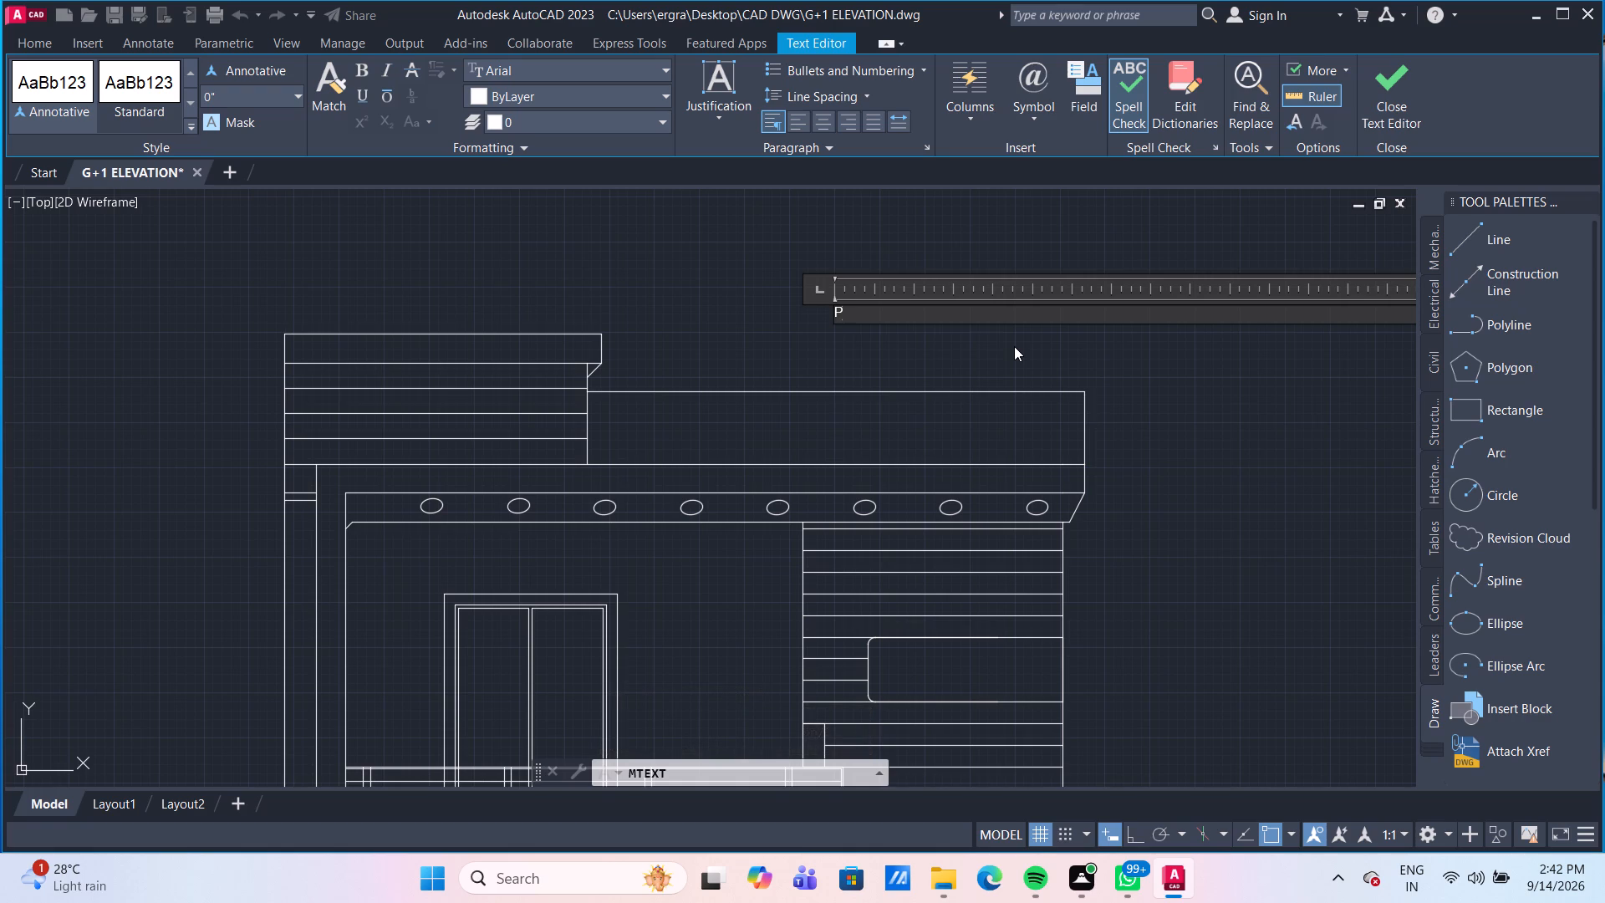
{"action": "type", "text": "arape"}
{"action": "key", "text": "t"}
{"action": "key", "text": "Return"}
{"action": "type", "text": "3'"}
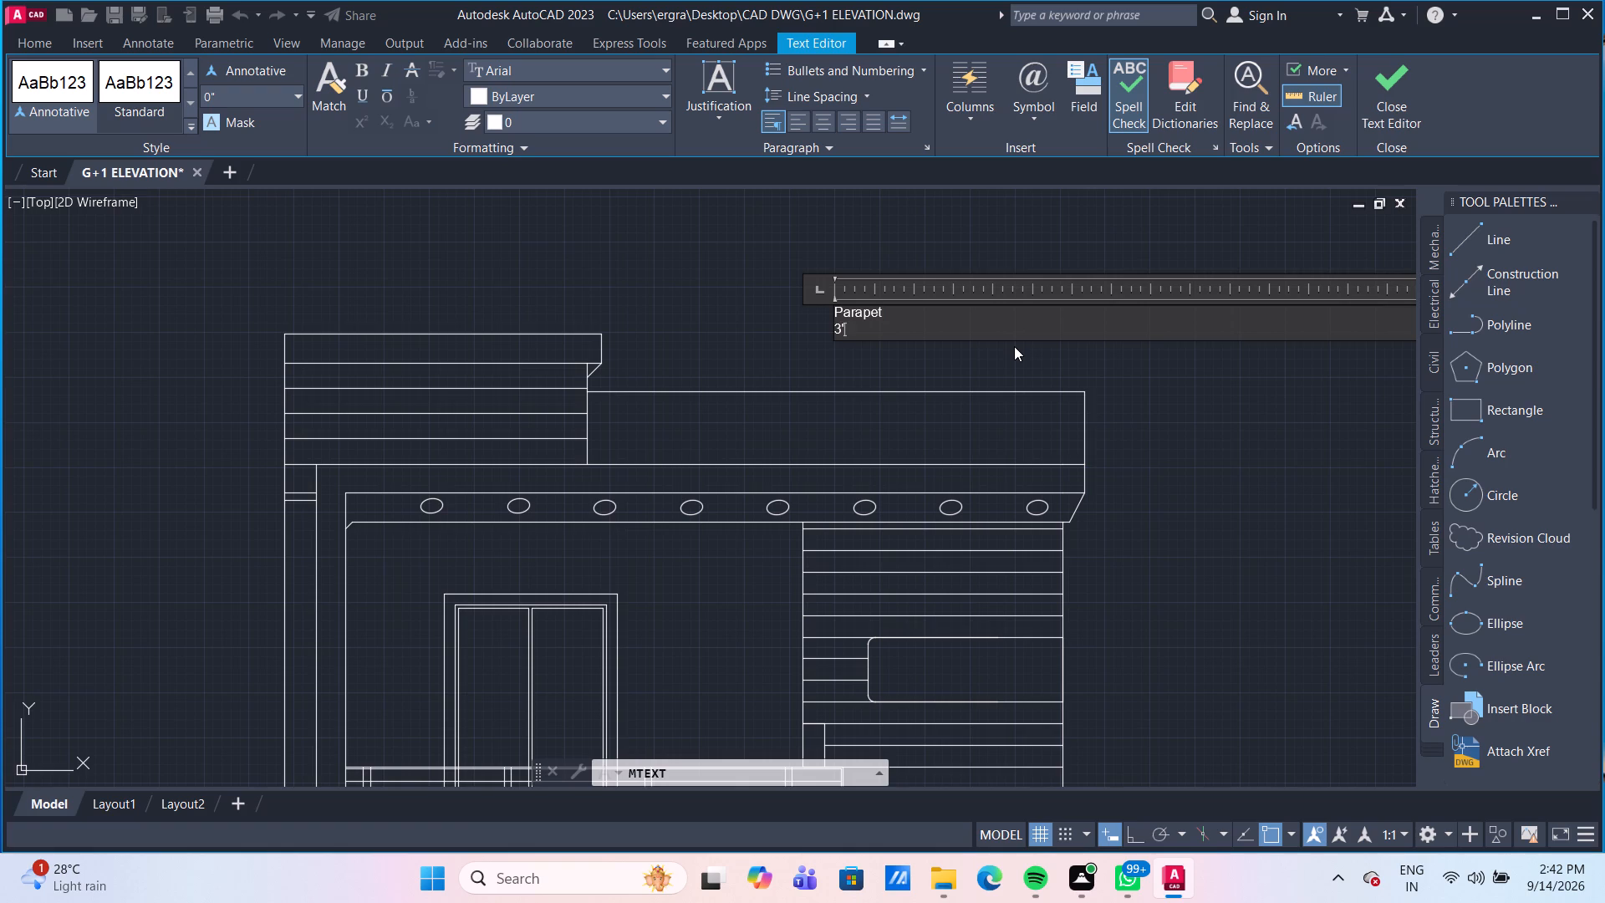
{"action": "key", "text": "0"}
{"action": "key", "text": "shift+quotedbl"}
Indent the 3'0" line by three spaces so it sits centred under Parapet.
{"action": "key", "text": "Left"}
{"action": "key", "text": "Left"}
{"action": "key", "text": "Left"}
{"action": "key", "text": "Left"}
{"action": "key", "text": "space"}
{"action": "key", "text": "space"}
{"action": "key", "text": "space"}
Set the text height of both lines of the parapet label to 6" and finish the text.
{"action": "left_click_drag", "start_coordinate": [947, 334], "coordinate": [822, 296]}
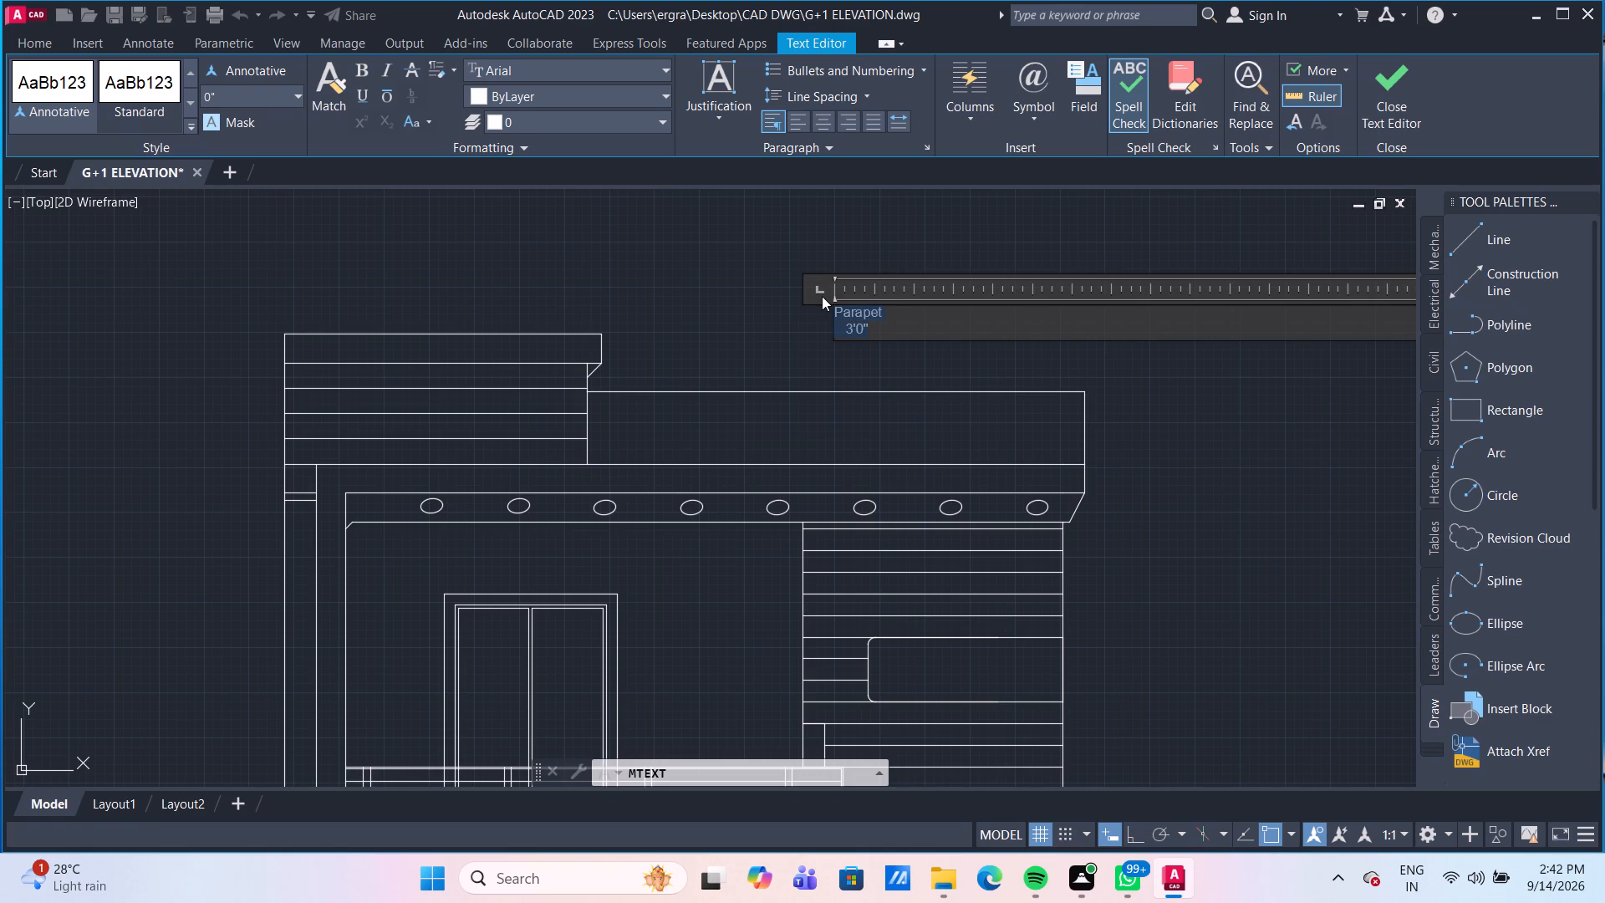
{"action": "left_click", "coordinate": [257, 85]}
{"action": "type", "text": "6\""}
{"action": "key", "text": "Return"}
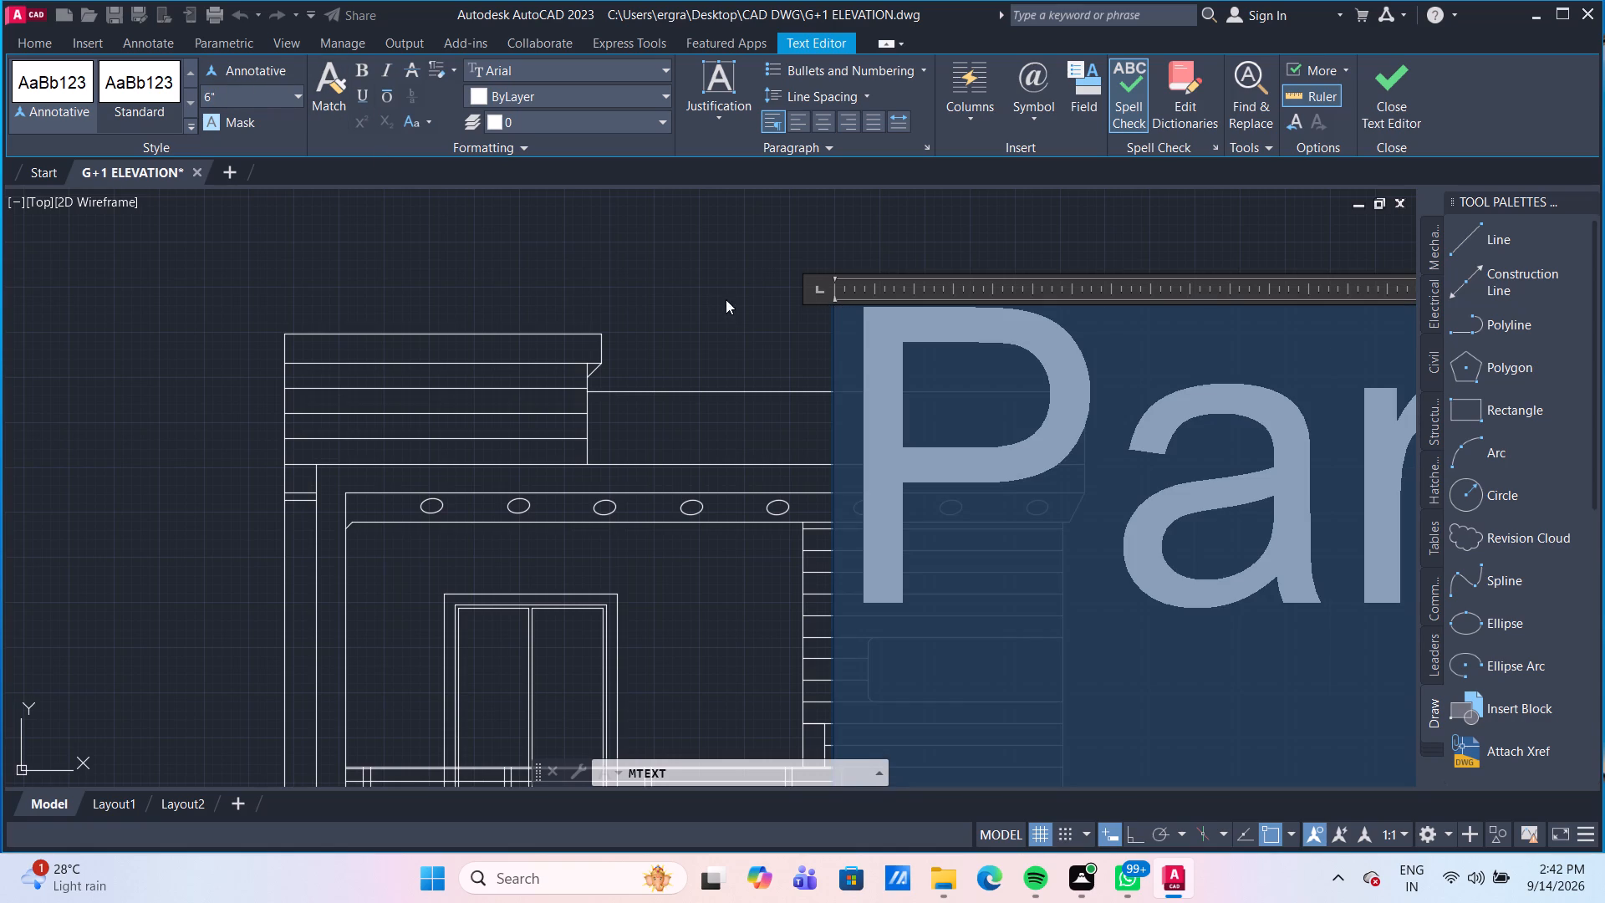
{"action": "left_click", "coordinate": [726, 299]}
Copy the parapet label about 20'-9" down, to just below the ground-floor window right of the door.
{"action": "scroll", "coordinate": [946, 426], "scroll_direction": "down", "scroll_amount": 3}
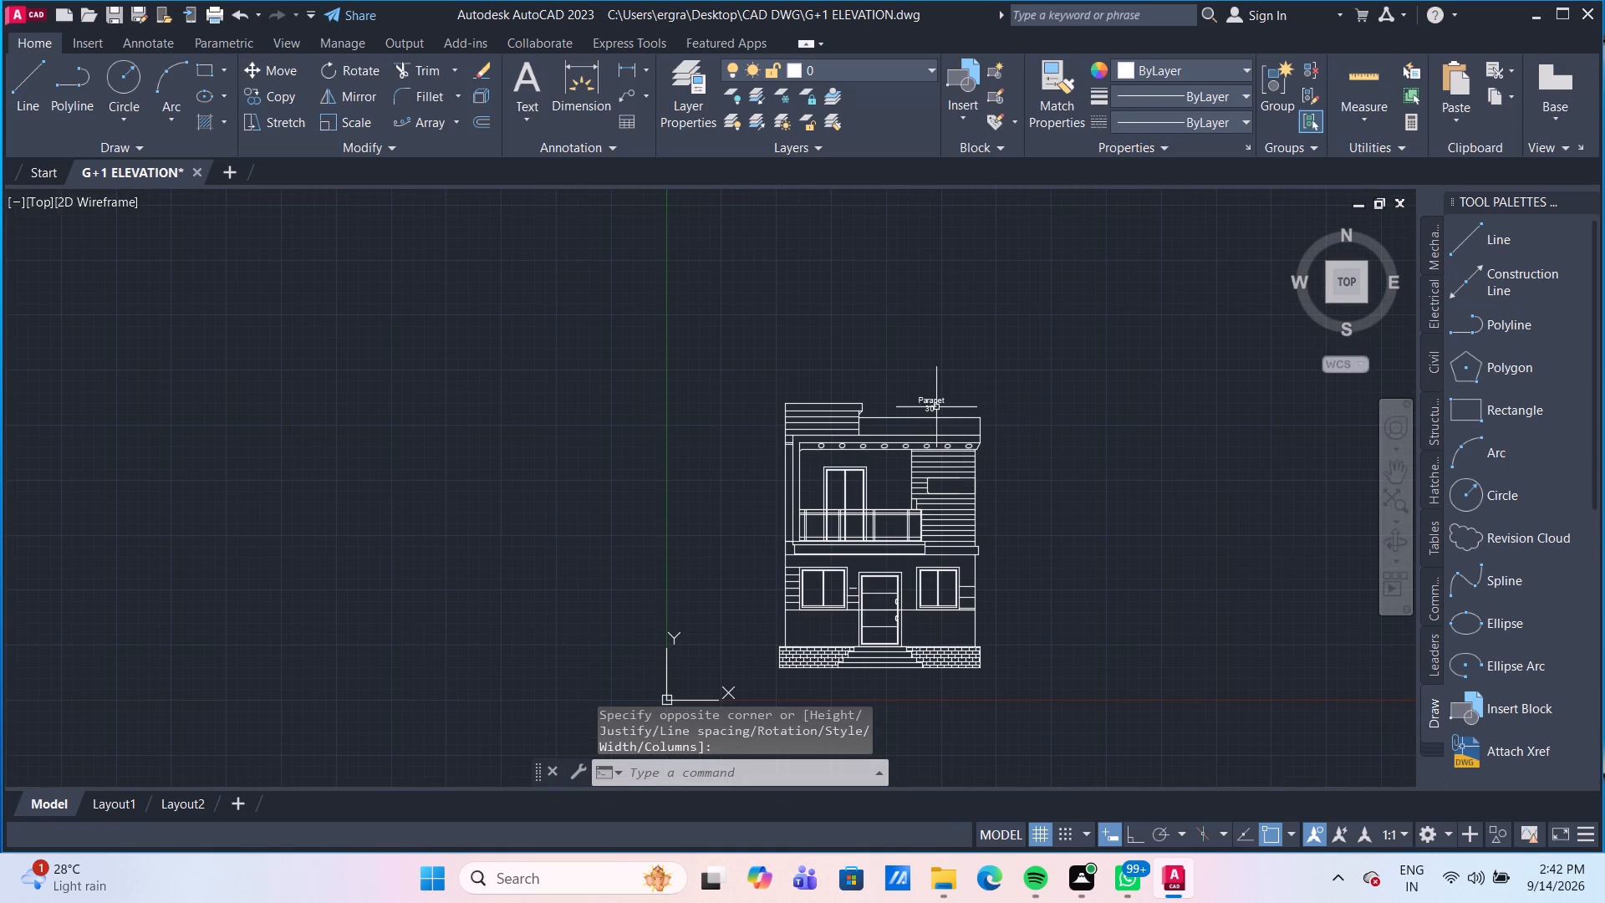
{"action": "scroll", "coordinate": [994, 456], "scroll_direction": "up", "scroll_amount": 2}
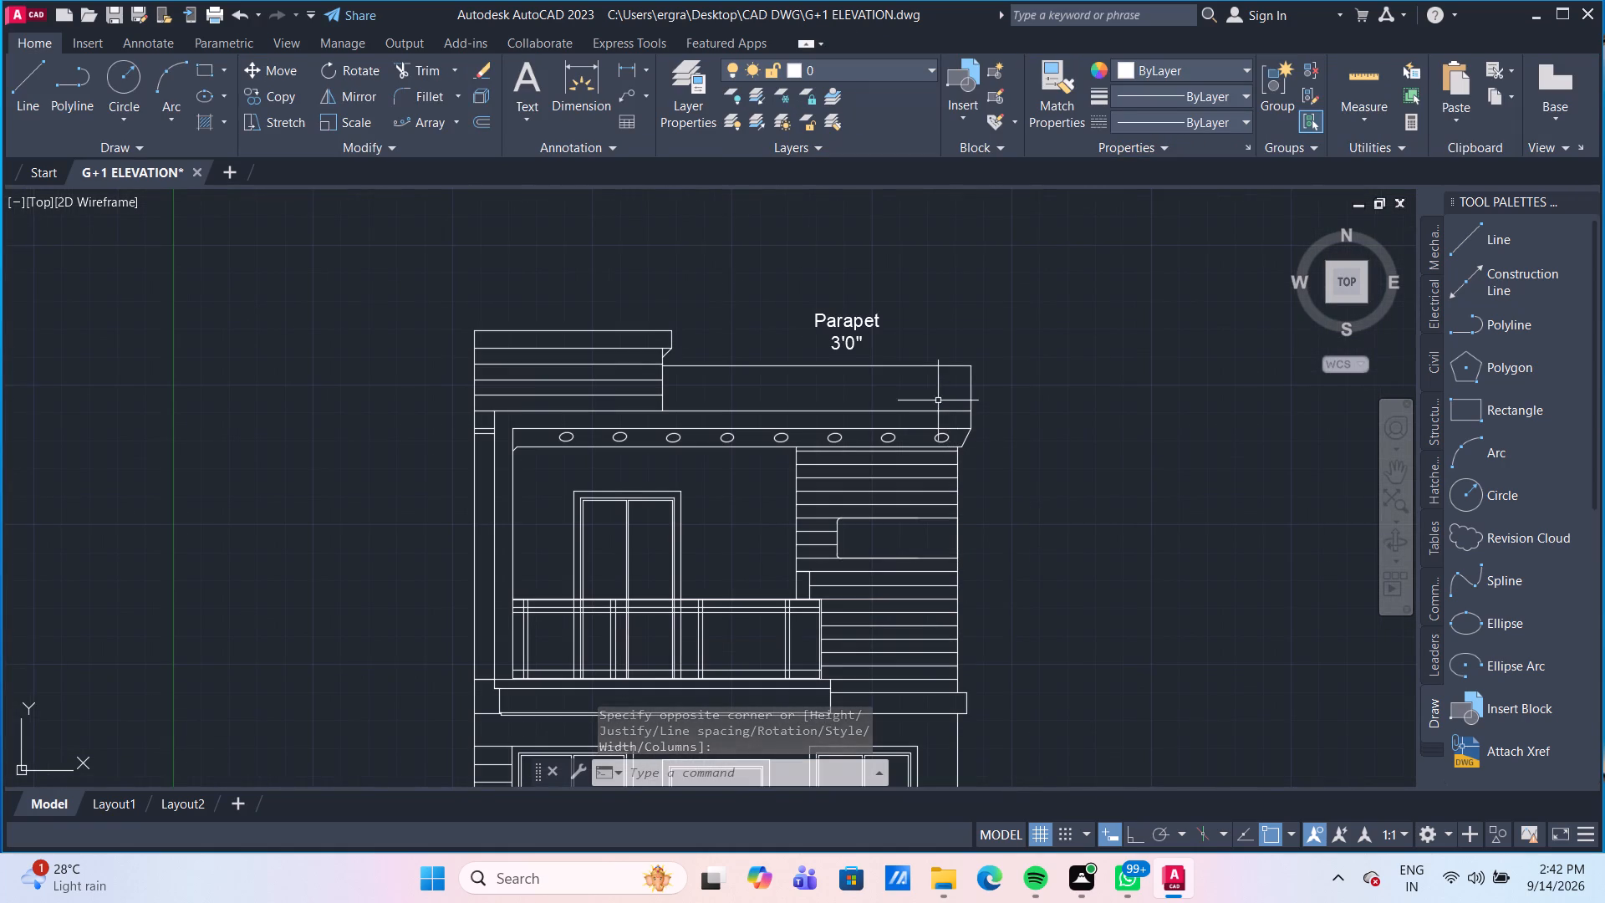
{"action": "middle_click_drag", "start_coordinate": [945, 395], "coordinate": [958, 280]}
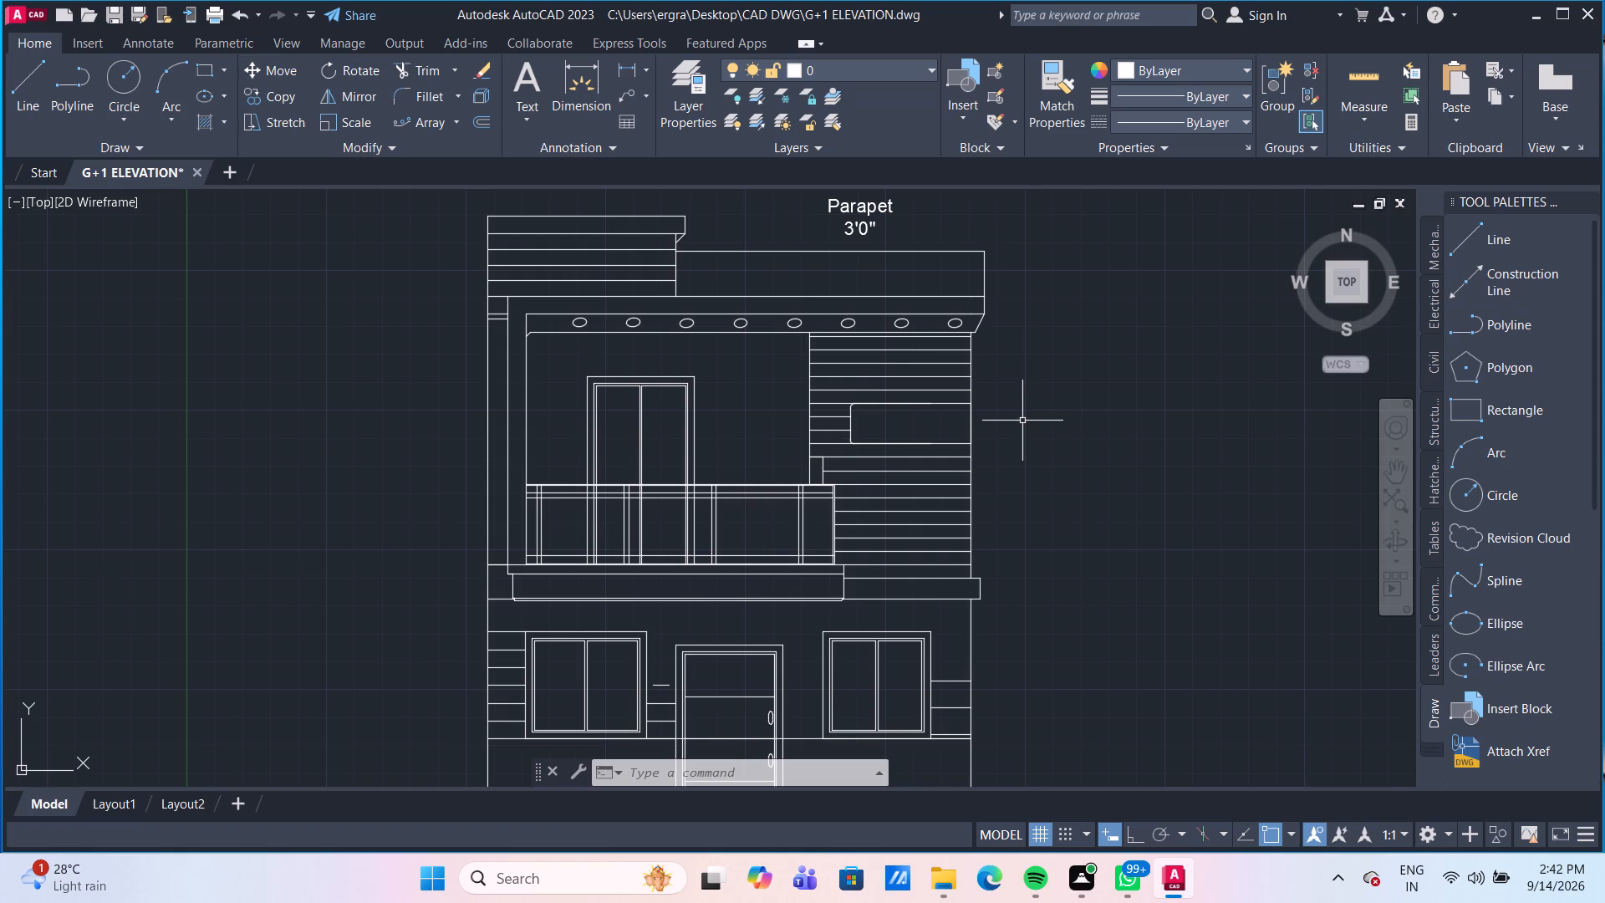
{"action": "scroll", "coordinate": [1011, 515], "scroll_direction": "down", "scroll_amount": 1}
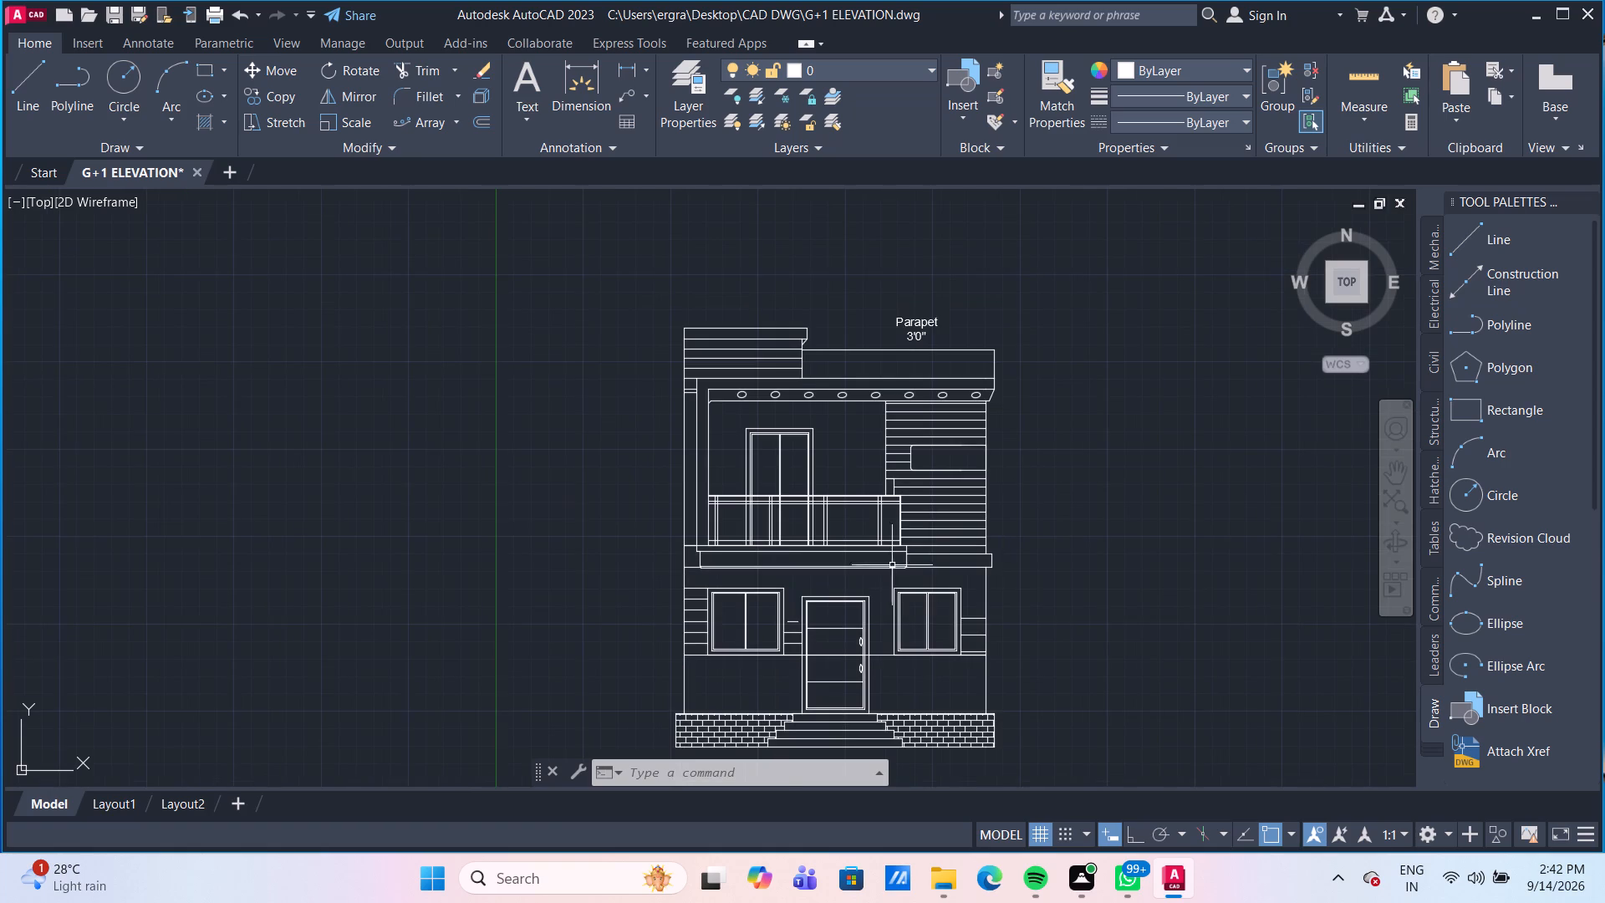
{"action": "left_click", "coordinate": [909, 327]}
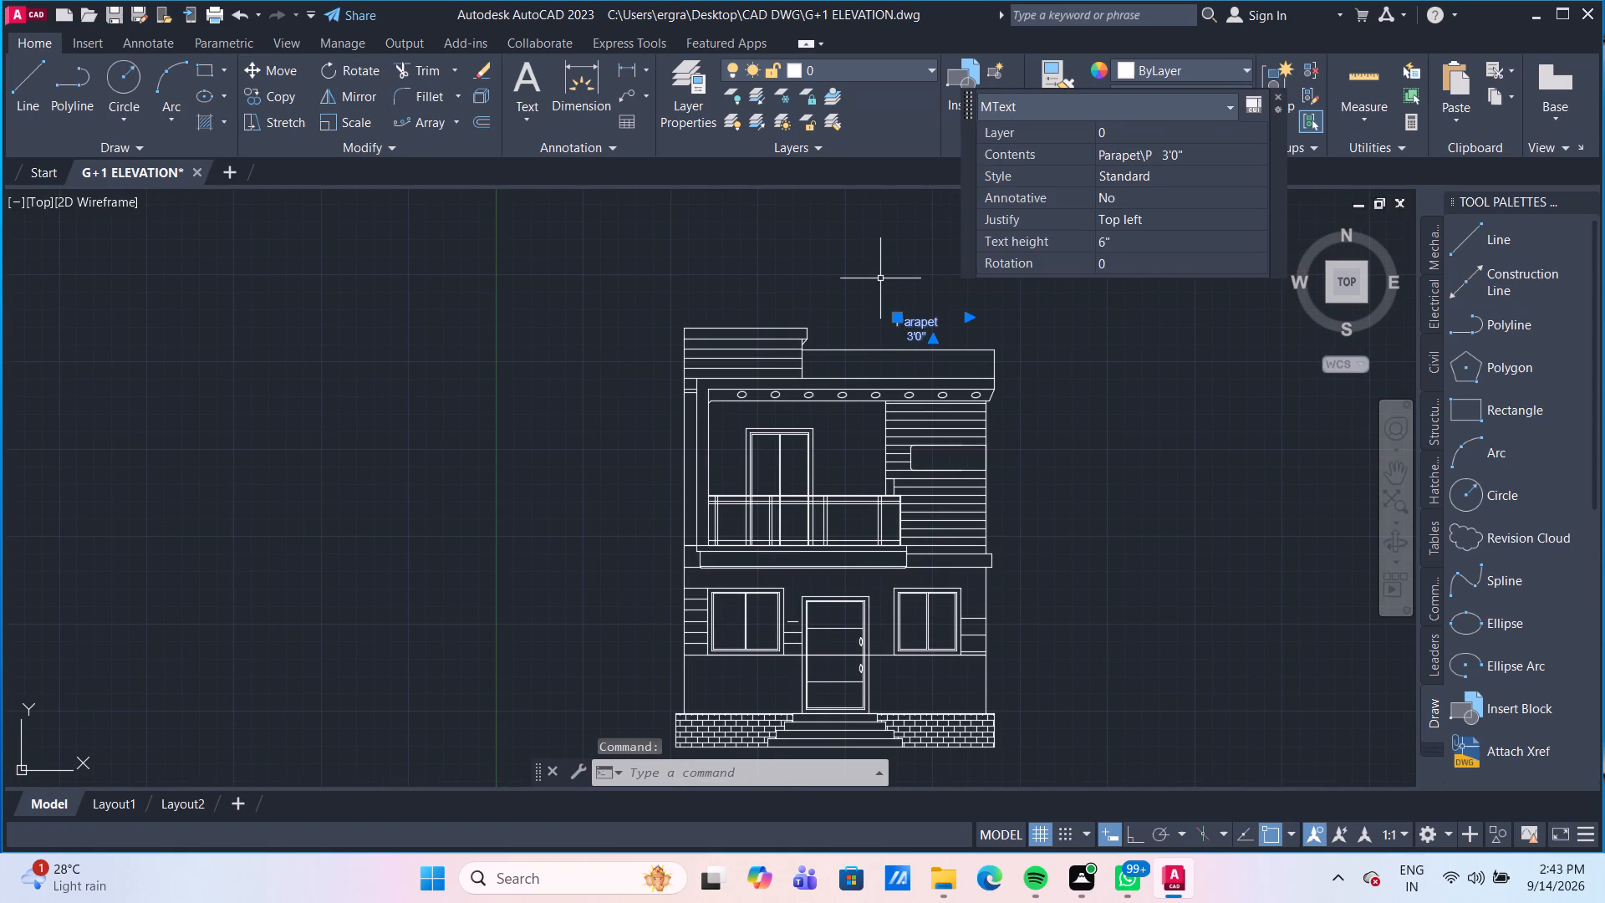
{"action": "type", "text": "co"}
{"action": "key", "text": "Return"}
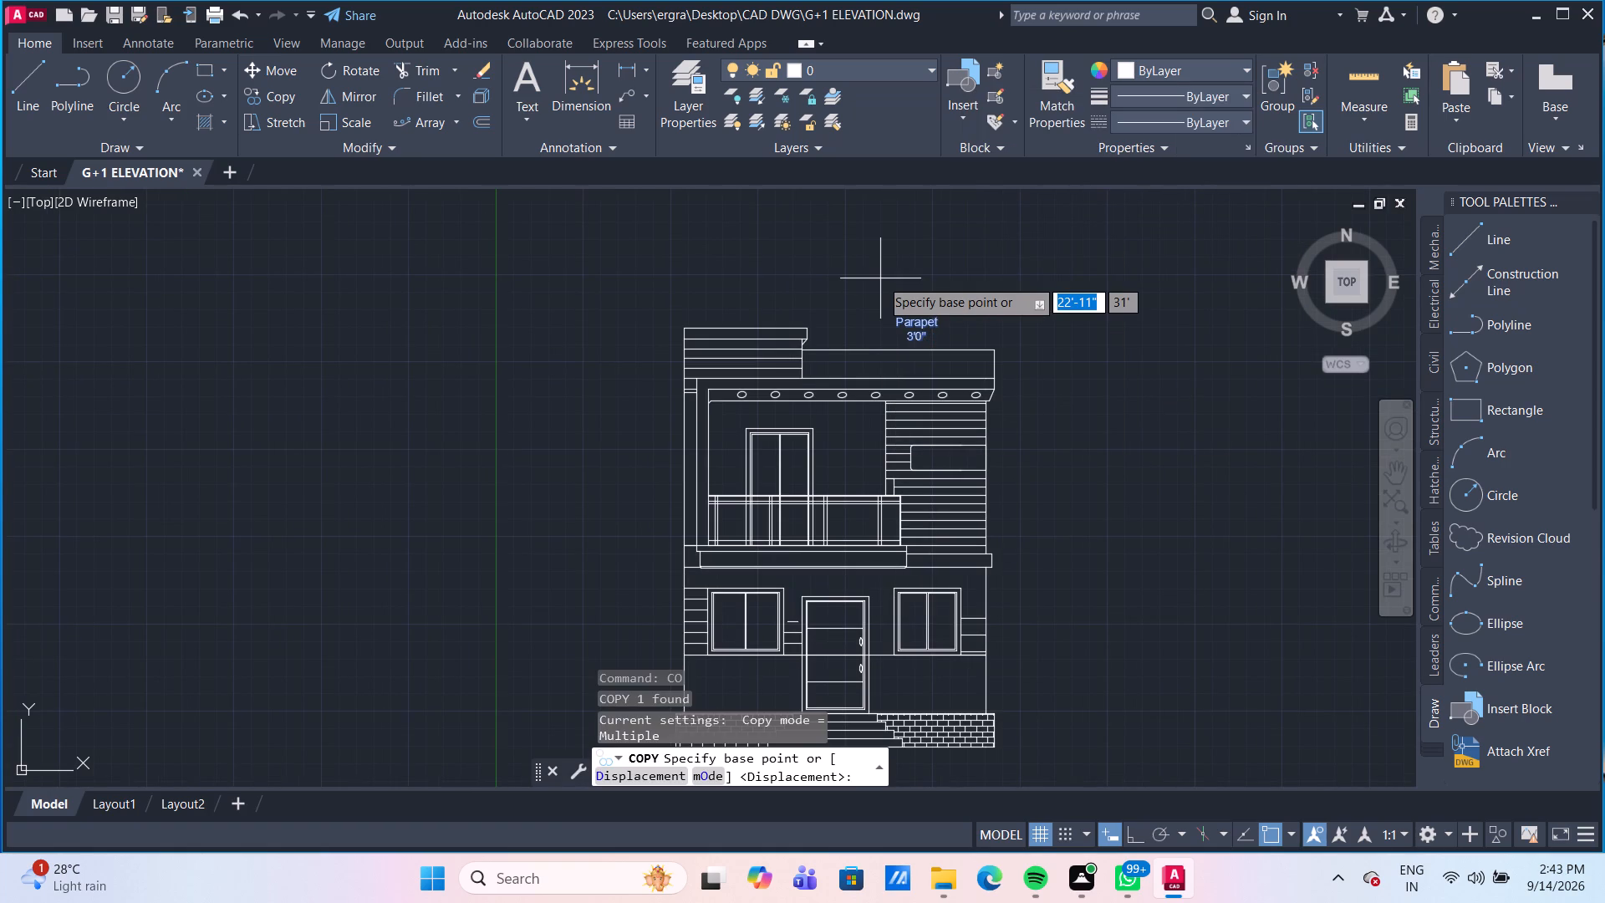
{"action": "left_click", "coordinate": [899, 317]}
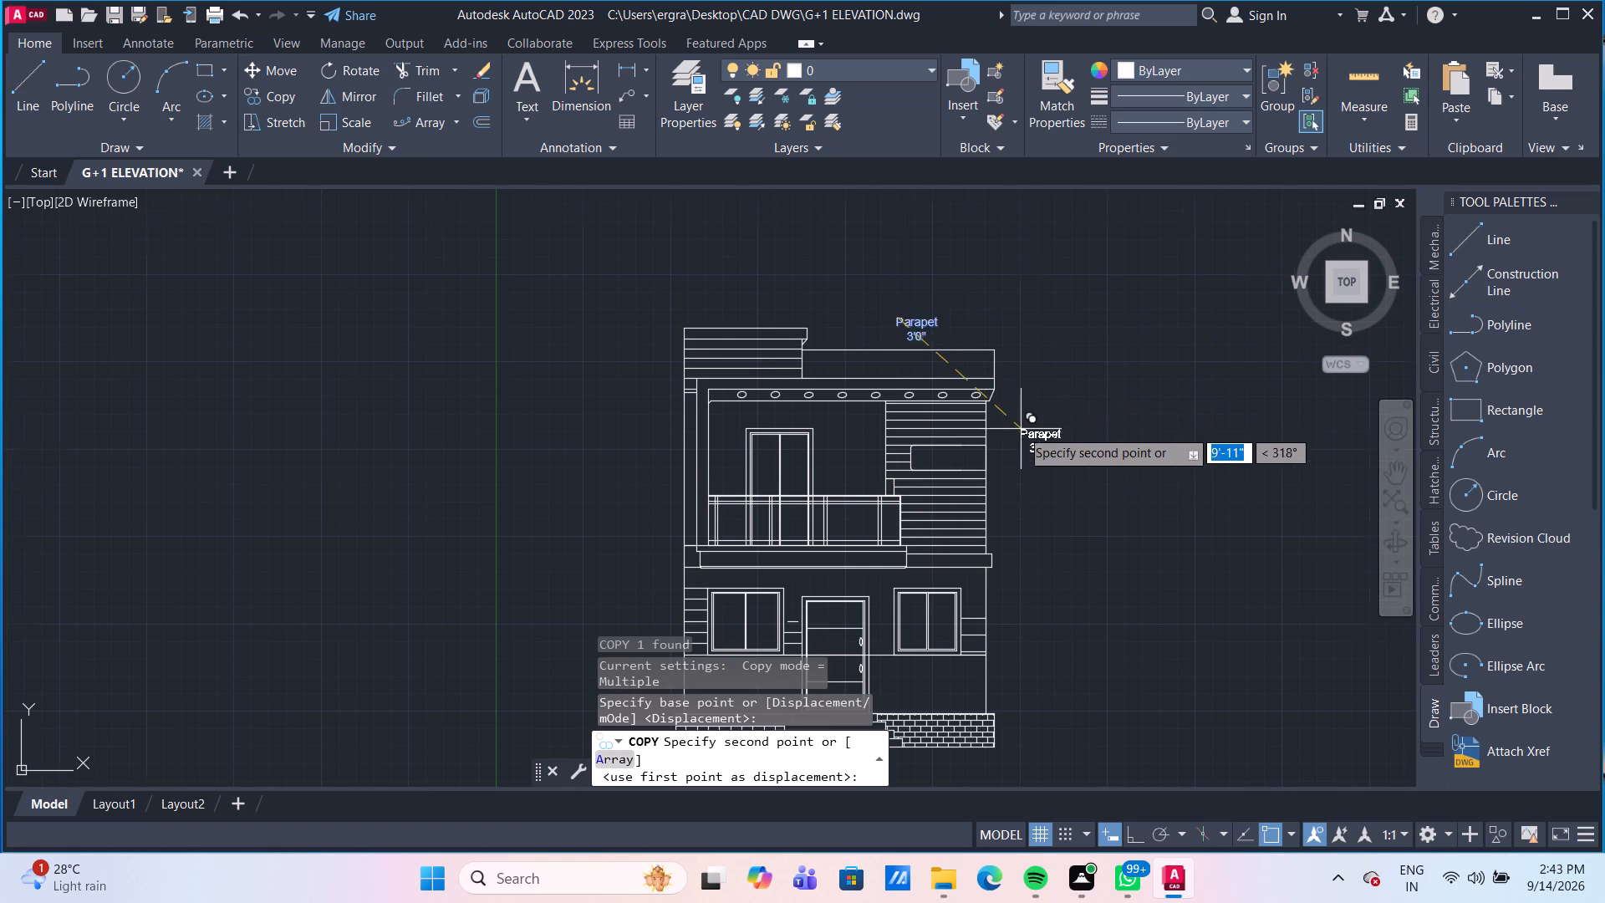
{"action": "scroll", "coordinate": [1021, 429], "scroll_direction": "up", "scroll_amount": 3}
{"action": "scroll", "coordinate": [1011, 475], "scroll_direction": "down", "scroll_amount": 3}
{"action": "middle_click_drag", "start_coordinate": [1024, 506], "coordinate": [1022, 264]}
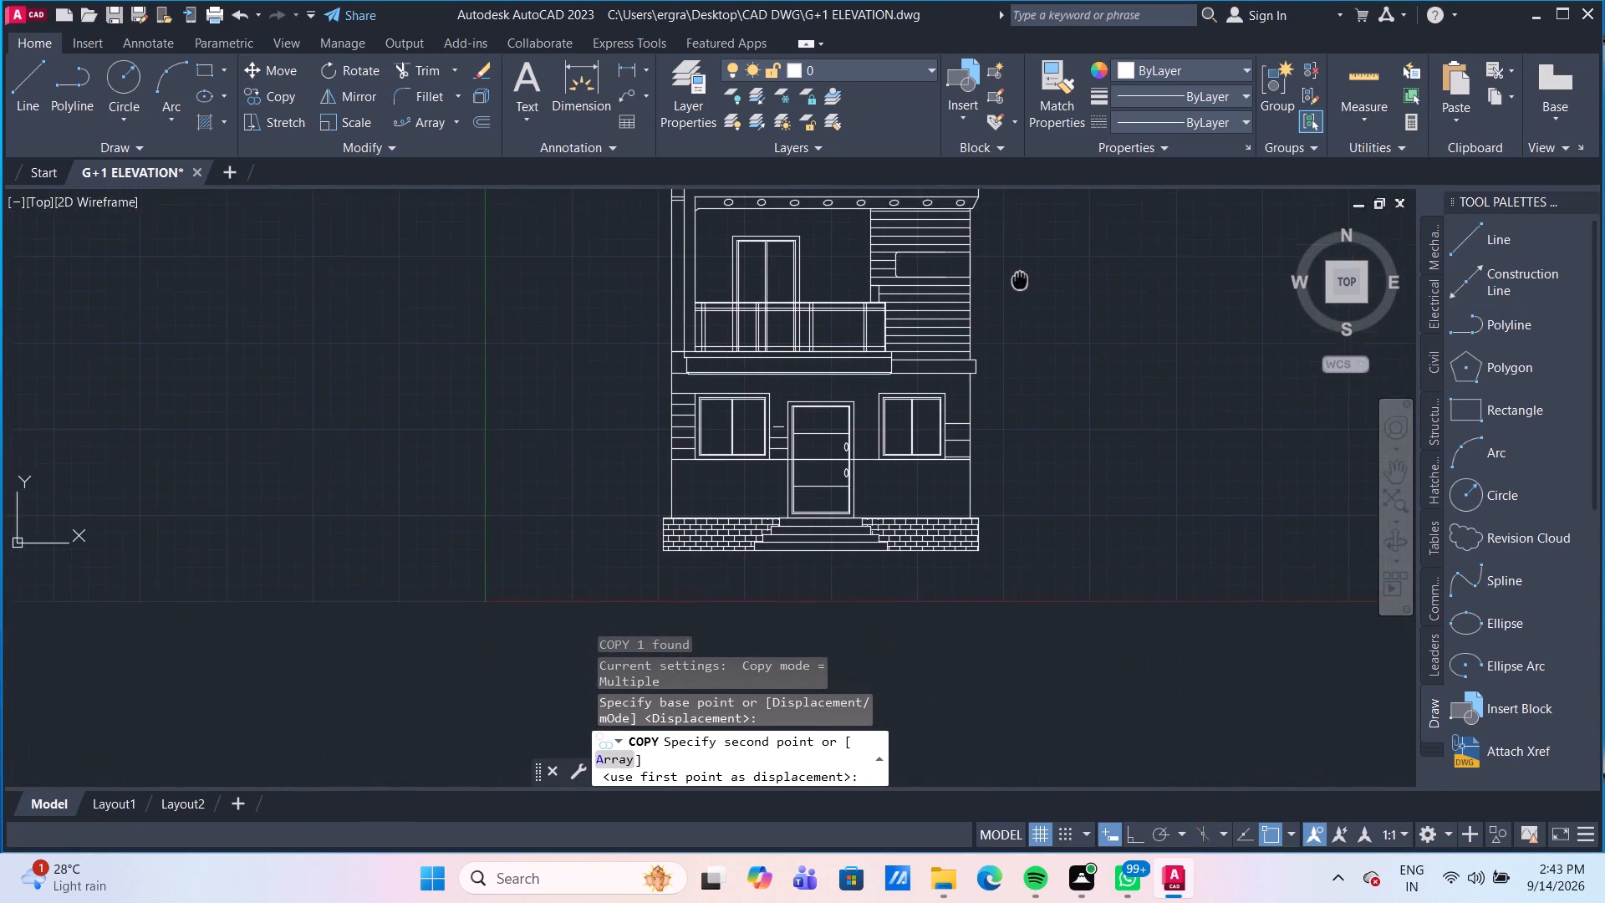
{"action": "middle_click_drag", "start_coordinate": [1022, 264], "coordinate": [1025, 256]}
{"action": "scroll", "coordinate": [872, 460], "scroll_direction": "up", "scroll_amount": 1}
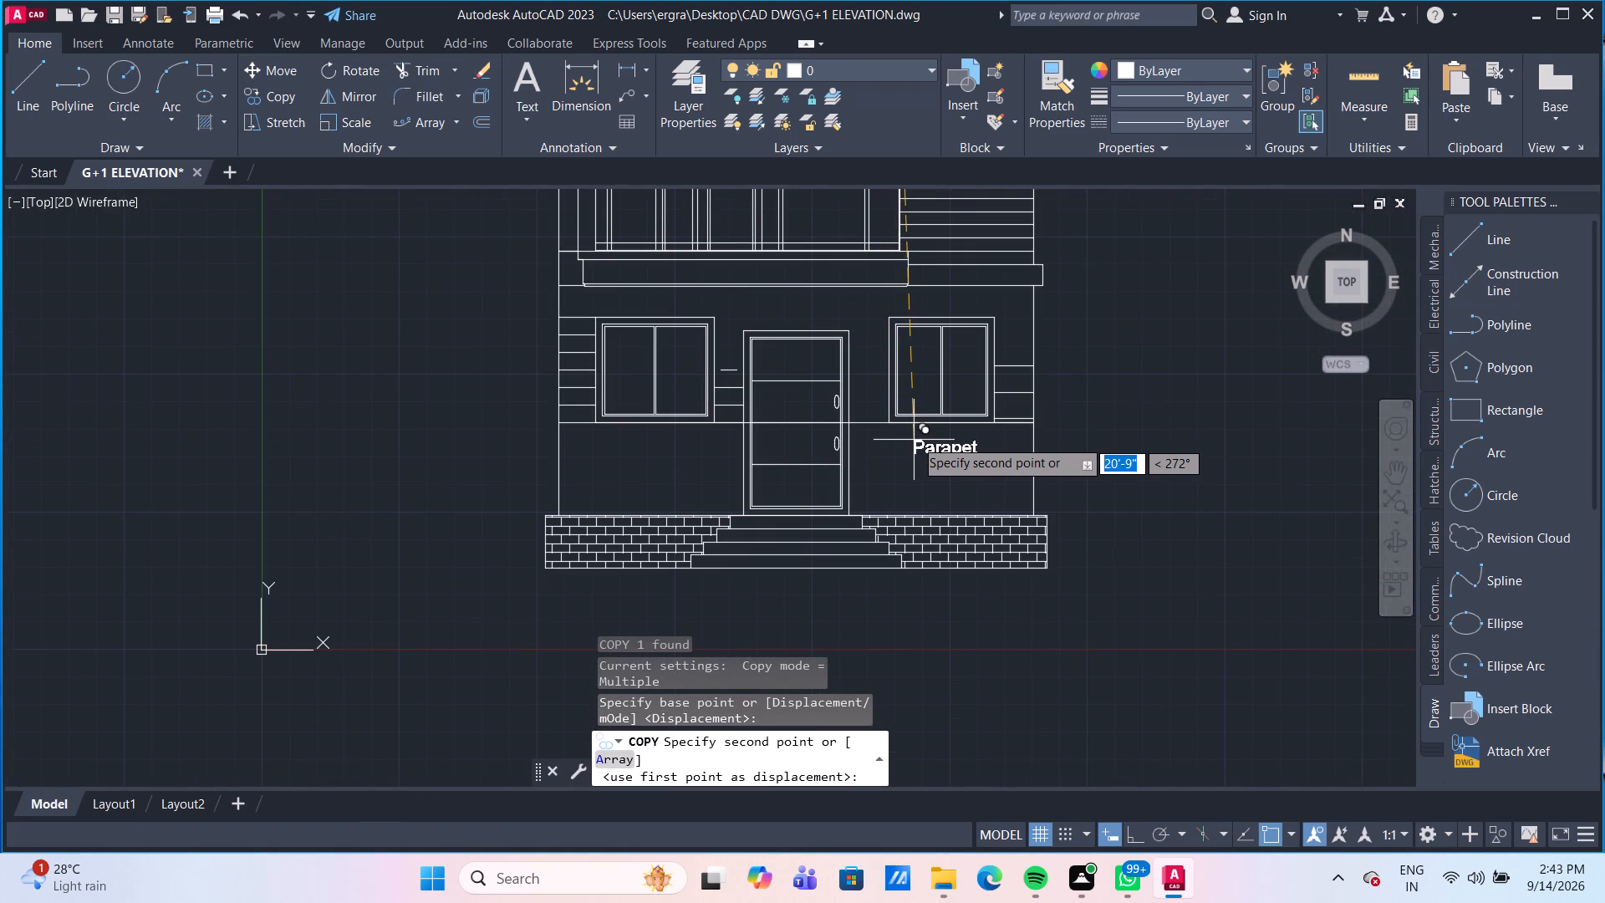
{"action": "left_click", "coordinate": [915, 438]}
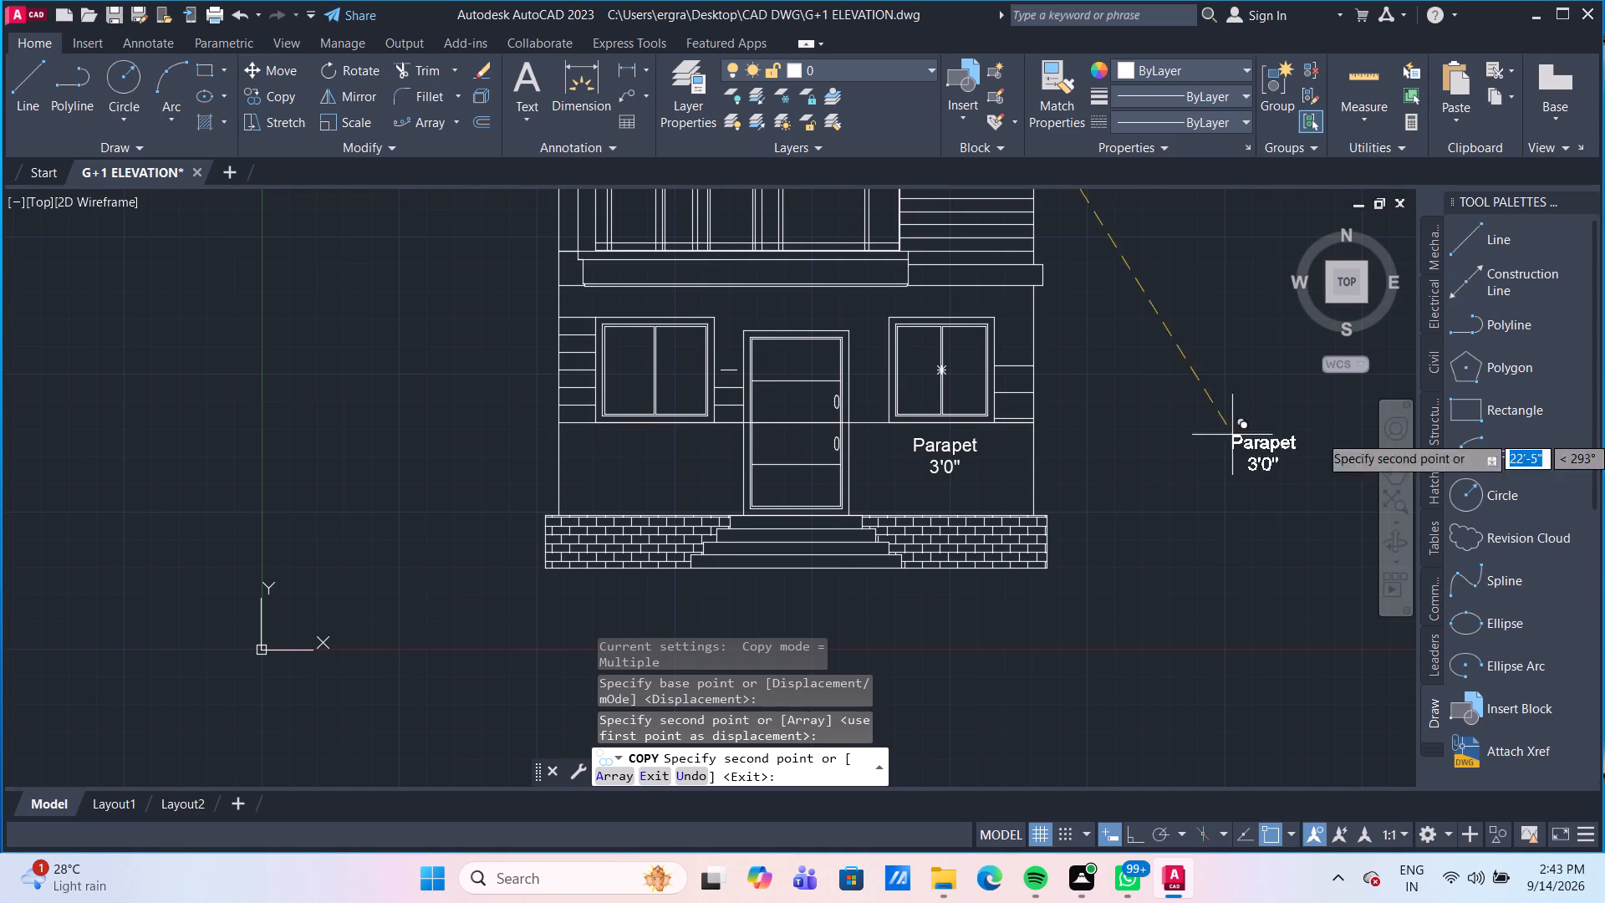
{"action": "key", "text": "Escape"}
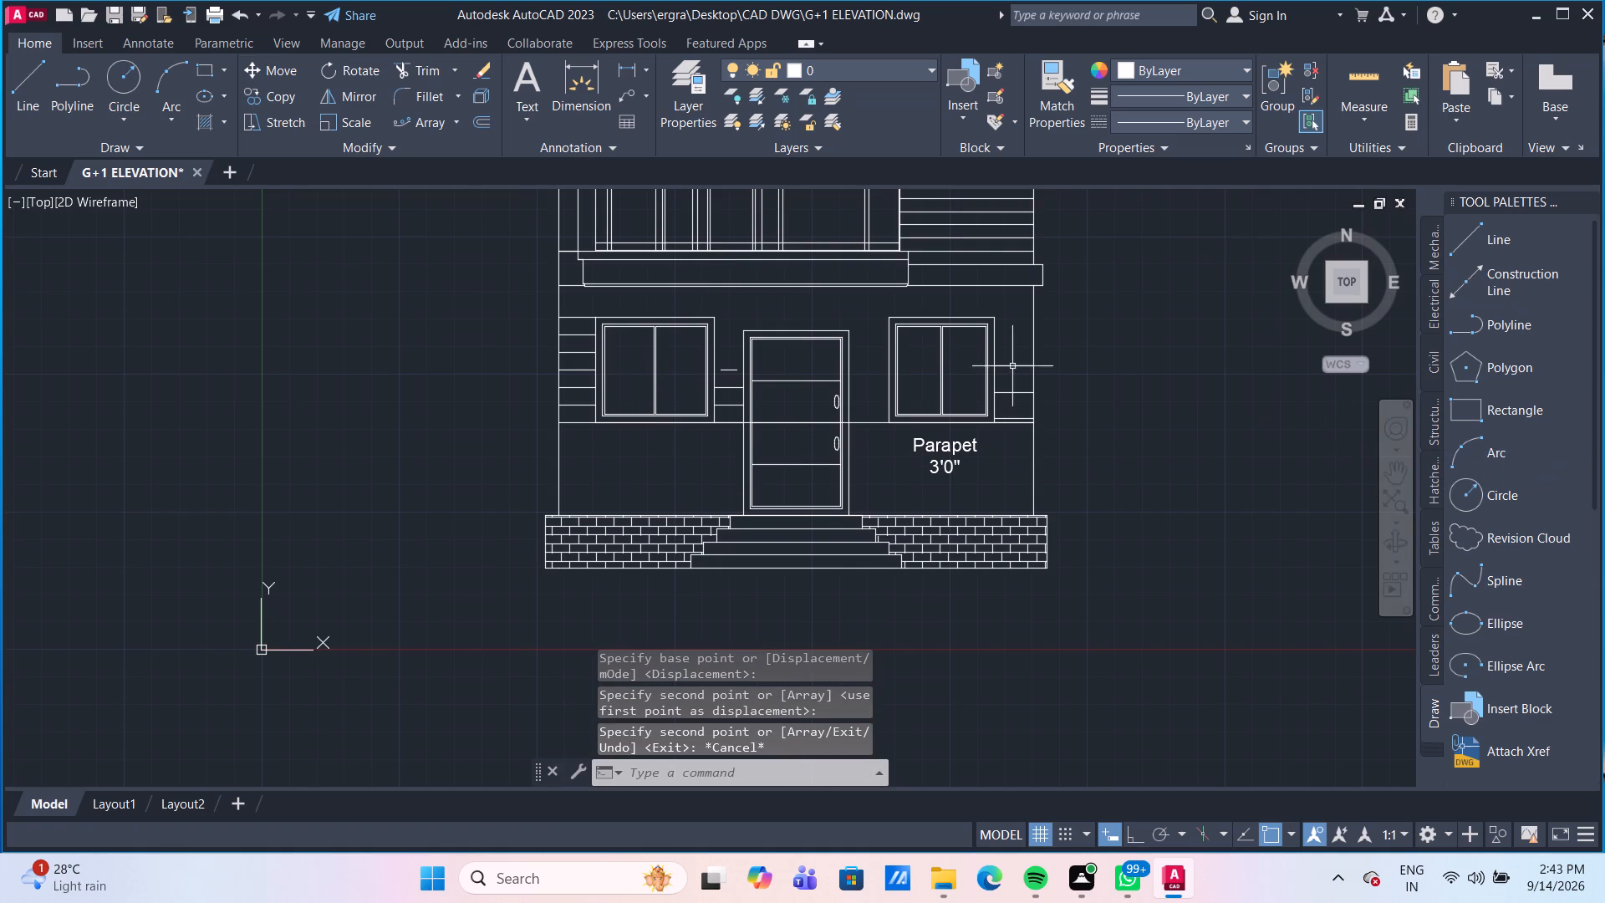
Replace the whole text of the copied Parapet label below the ground-floor window right of the door with Window.
{"action": "scroll", "coordinate": [1025, 413], "scroll_direction": "down", "scroll_amount": 1}
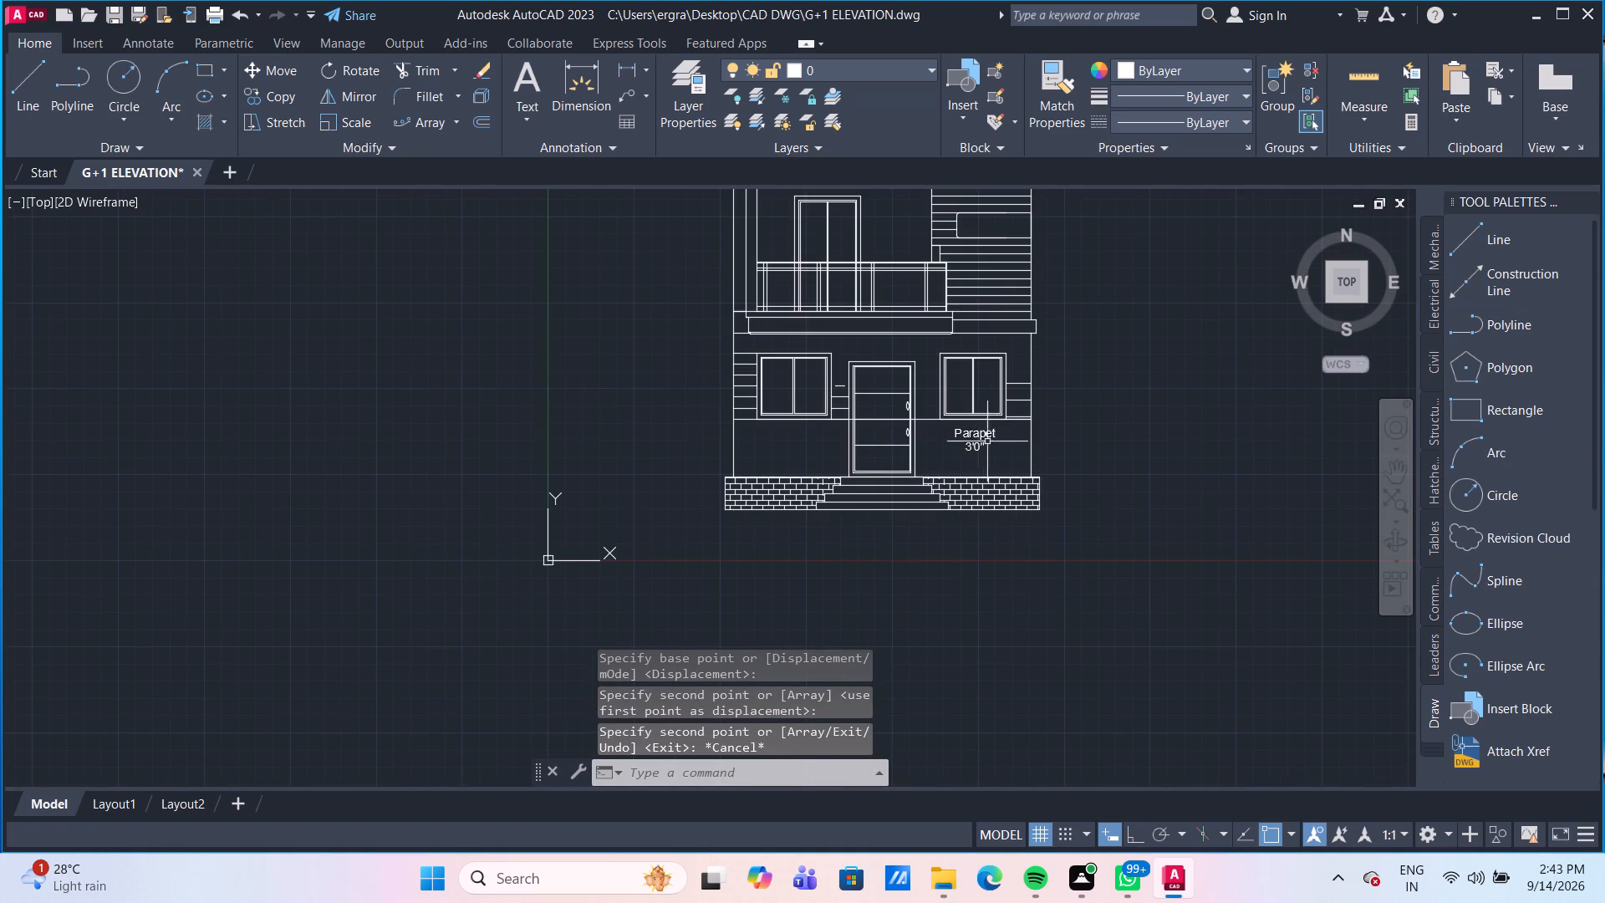
{"action": "double_click", "coordinate": [981, 439]}
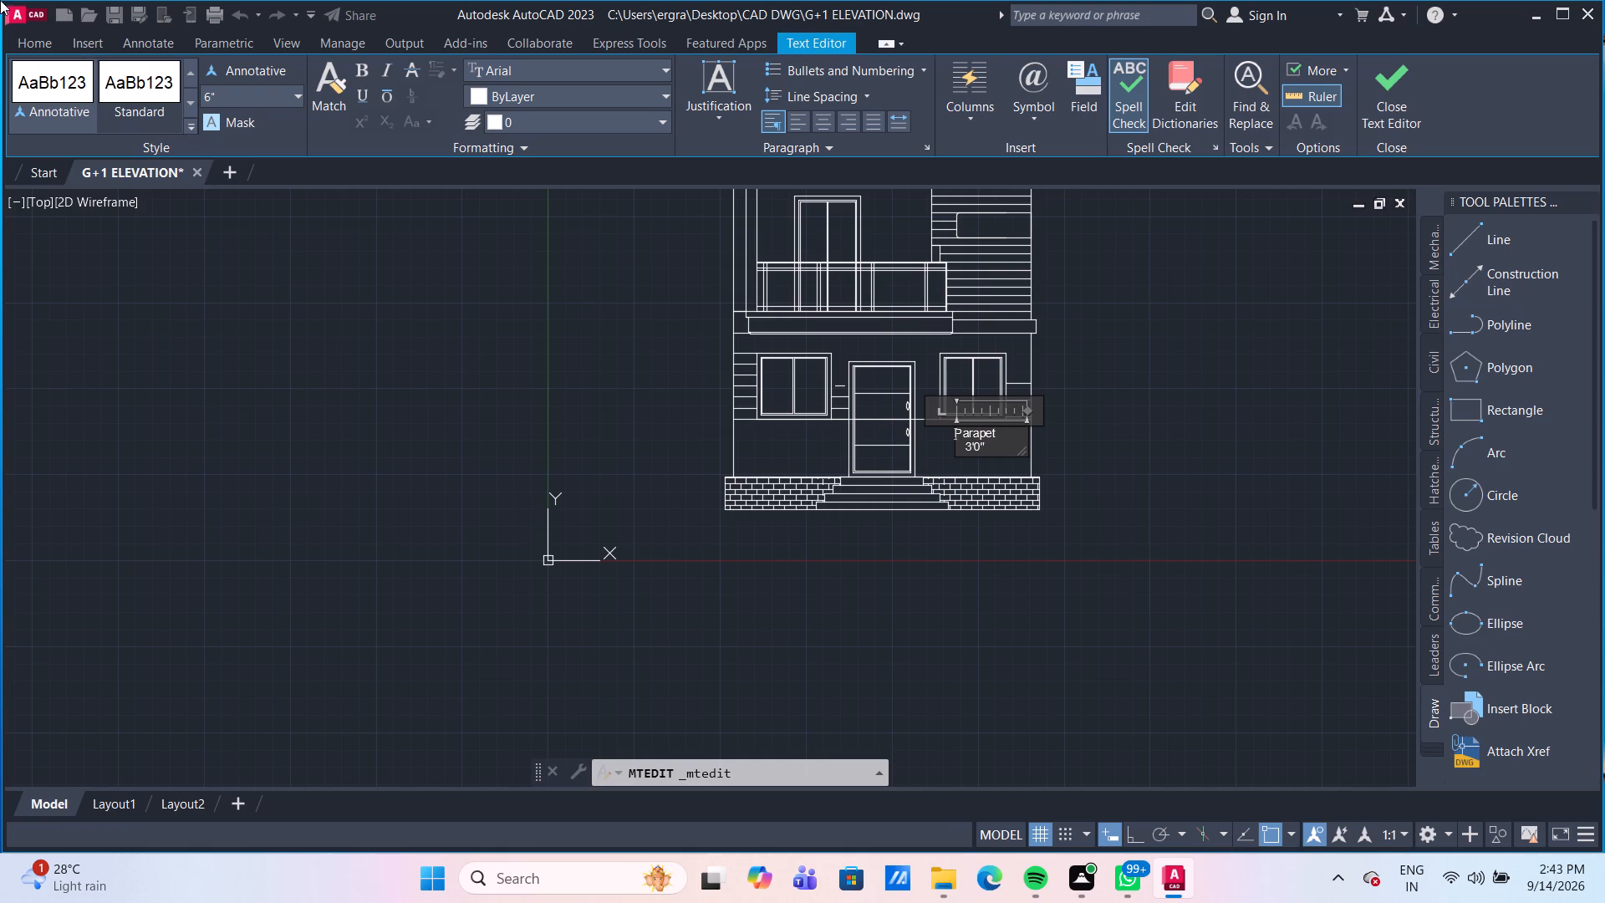
{"action": "scroll", "coordinate": [1025, 431], "scroll_direction": "up", "scroll_amount": 1}
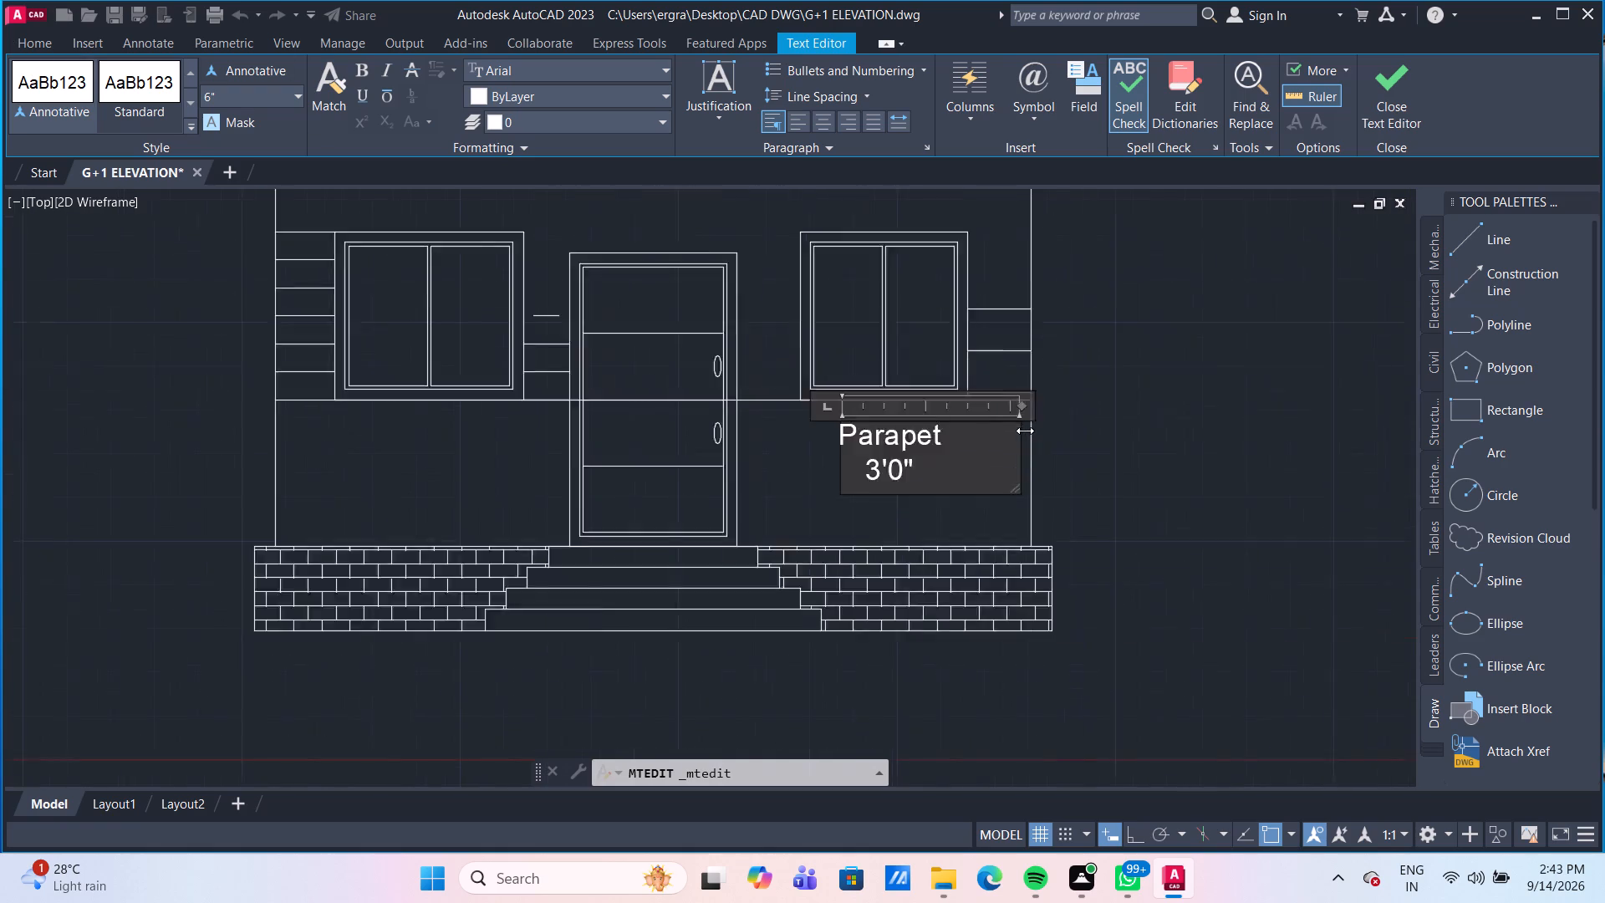
{"action": "scroll", "coordinate": [1025, 431], "scroll_direction": "up", "scroll_amount": 2}
{"action": "scroll", "coordinate": [924, 483], "scroll_direction": "down", "scroll_amount": 1}
{"action": "scroll", "coordinate": [864, 497], "scroll_direction": "up", "scroll_amount": 1}
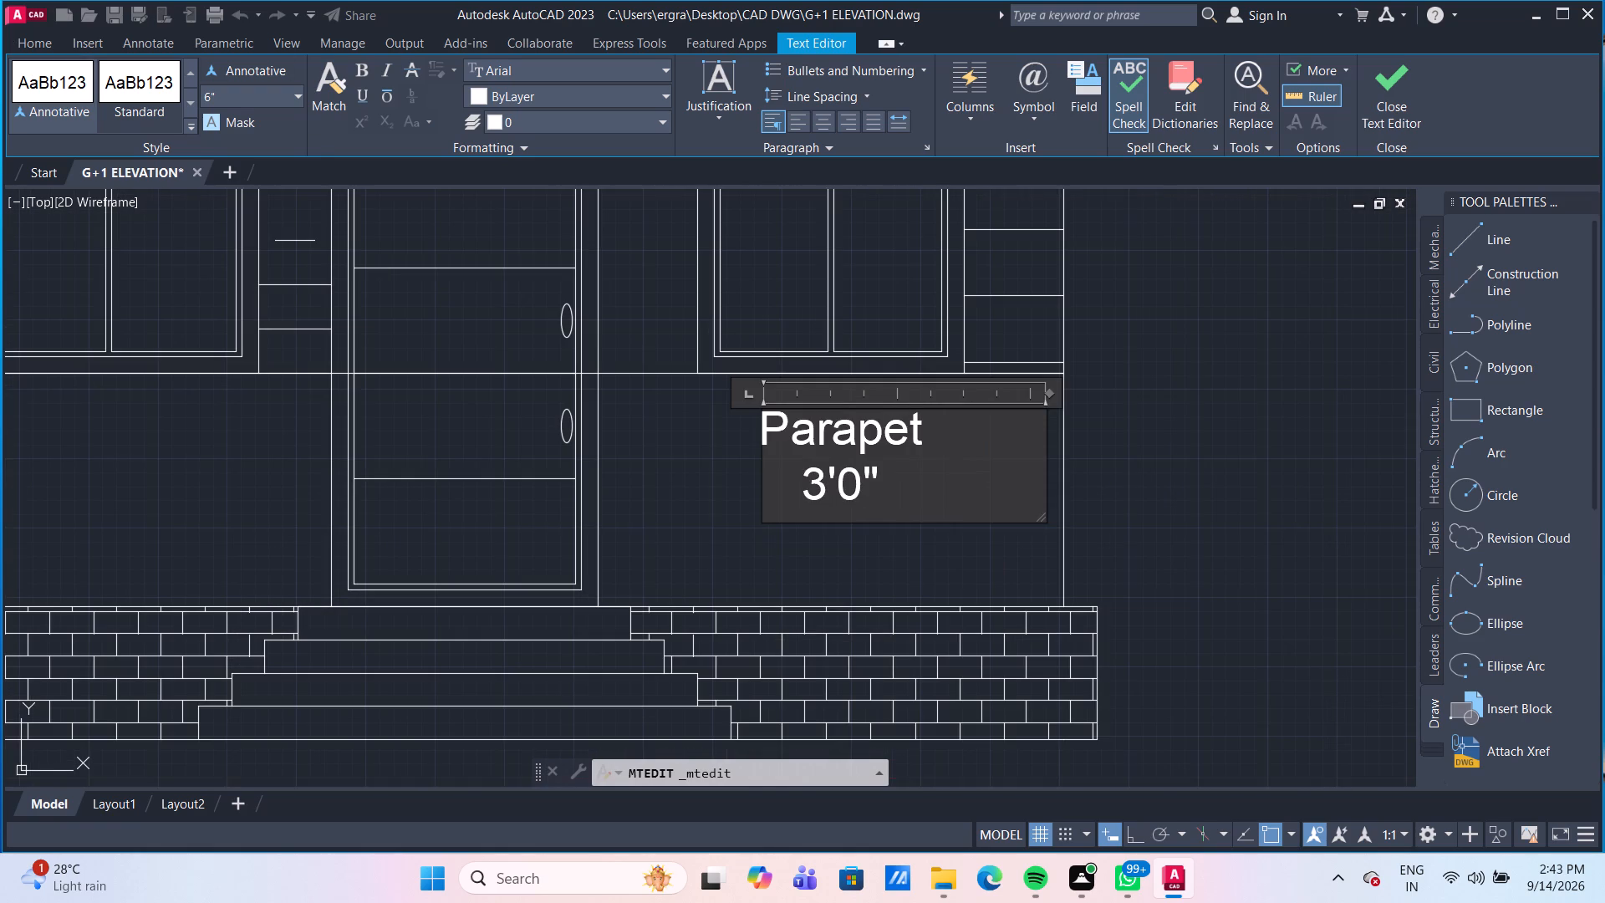
{"action": "left_click", "coordinate": [912, 478]}
{"action": "key", "text": "BackSpace"}
{"action": "key", "text": "BackSpace"}
{"action": "key", "text": "BackSpace"}
{"action": "key", "text": "BackSpace"}
{"action": "key", "text": "BackSpace"}
{"action": "key", "text": "BackSpace"}
{"action": "key", "text": "BackSpace"}
{"action": "key", "text": "BackSpace"}
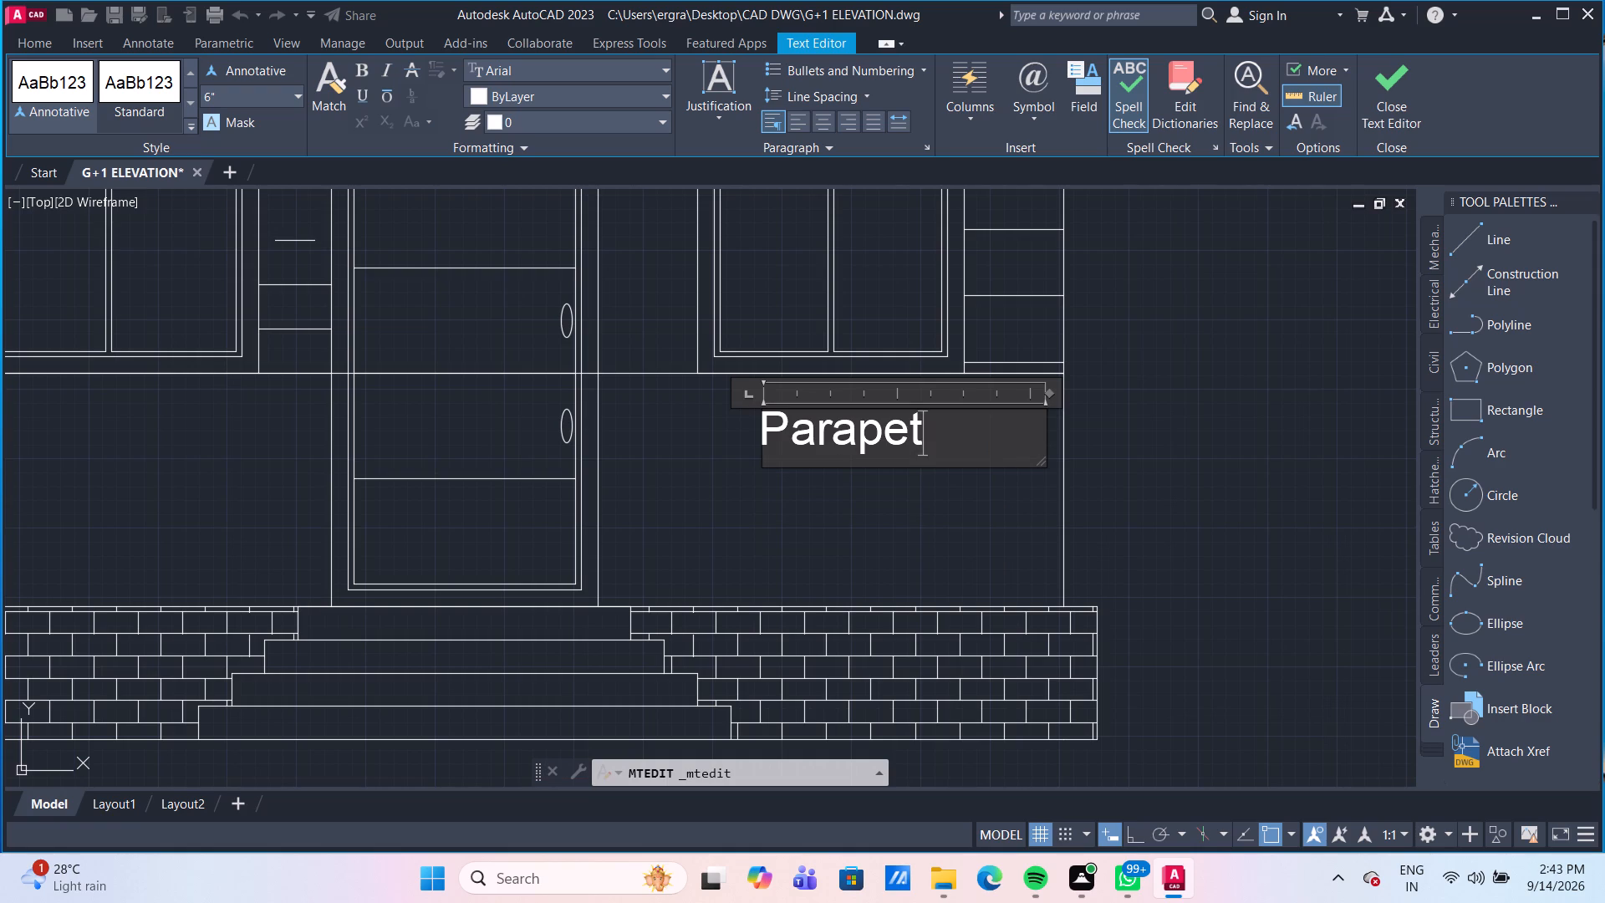
{"action": "key", "text": "BackSpace"}
{"action": "key", "text": "BackSpace"}
{"action": "key", "text": "BackSpace"}
{"action": "key", "text": "BackSpace"}
{"action": "key", "text": "BackSpace"}
{"action": "key", "text": "BackSpace"}
{"action": "key", "text": "BackSpace"}
{"action": "key", "text": "BackSpace"}
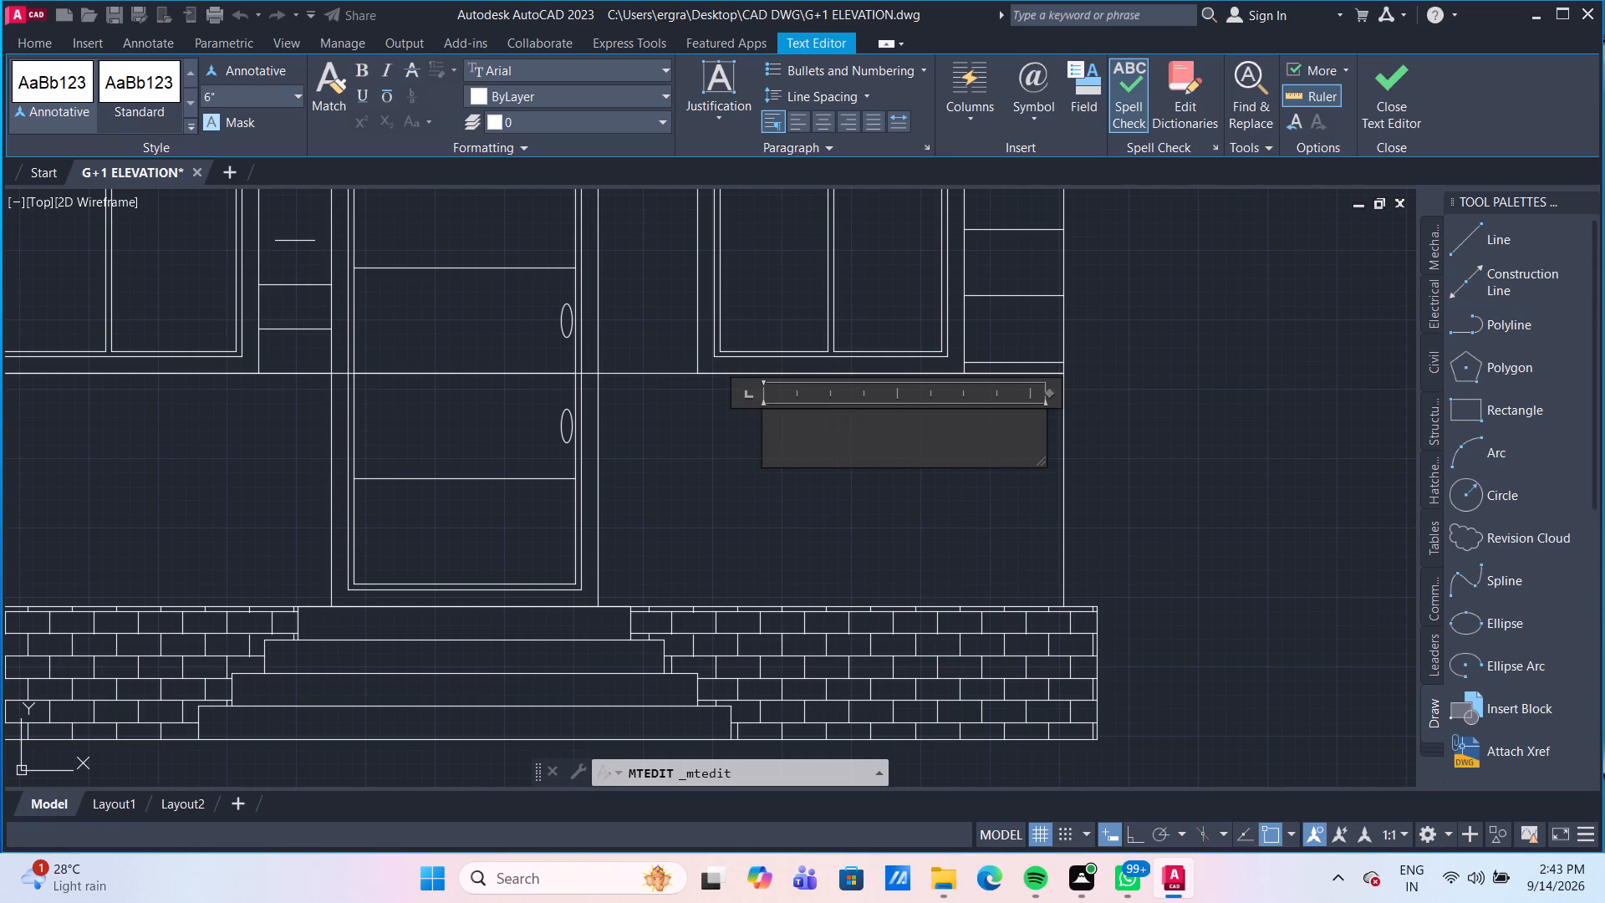
{"action": "type", "text": "wim"}
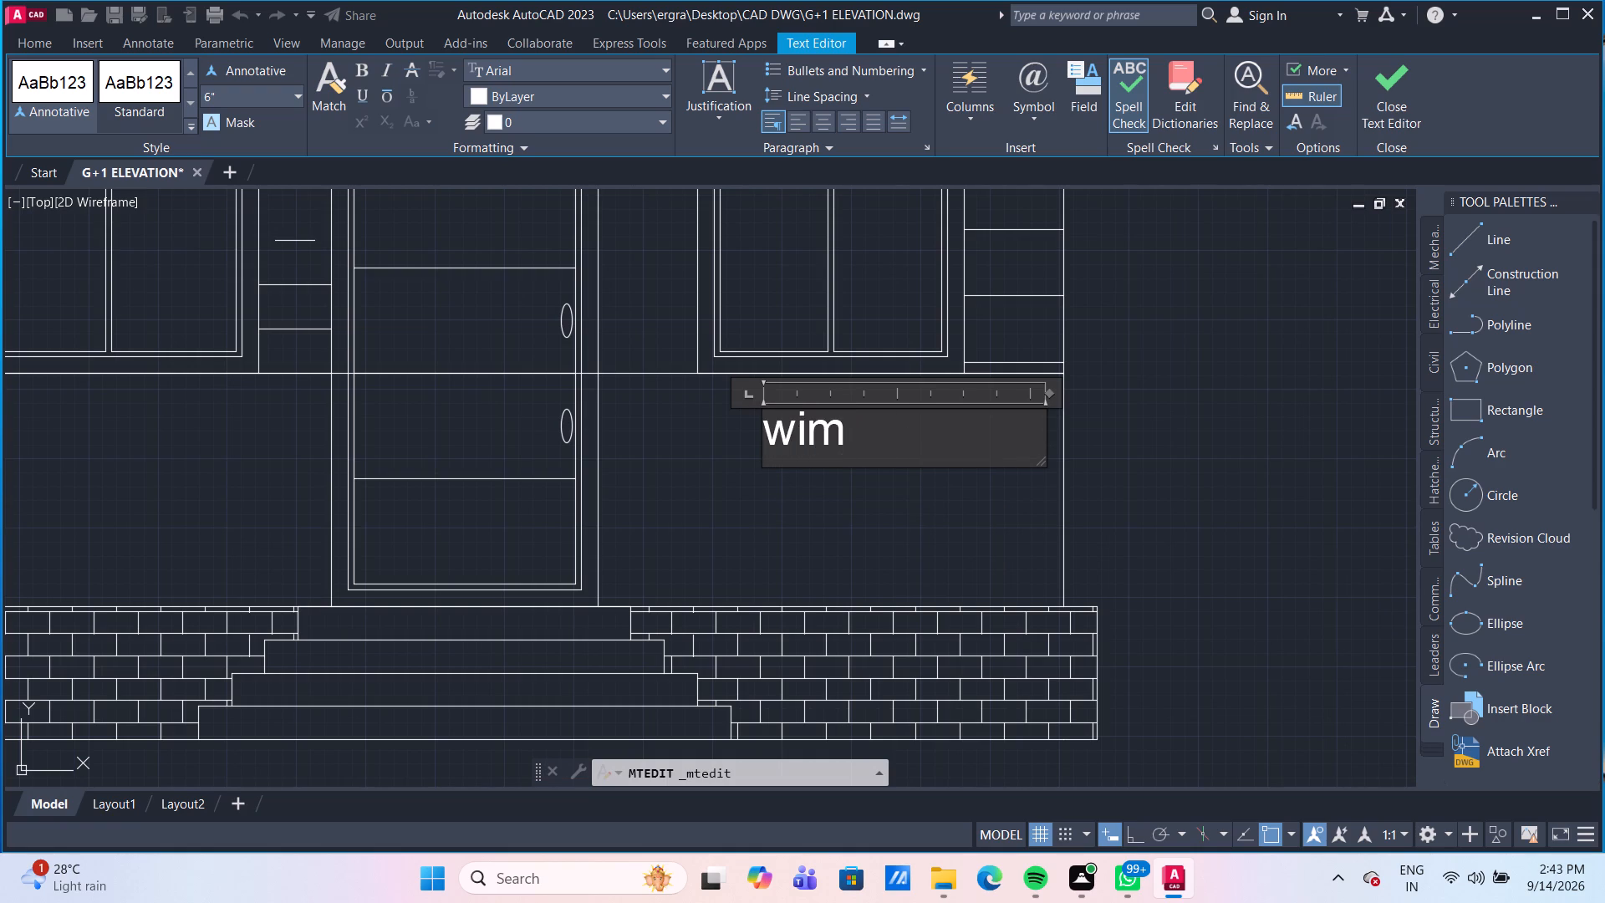
{"action": "key", "text": "BackSpace"}
{"action": "key", "text": "BackSpace"}
{"action": "key", "text": "BackSpace"}
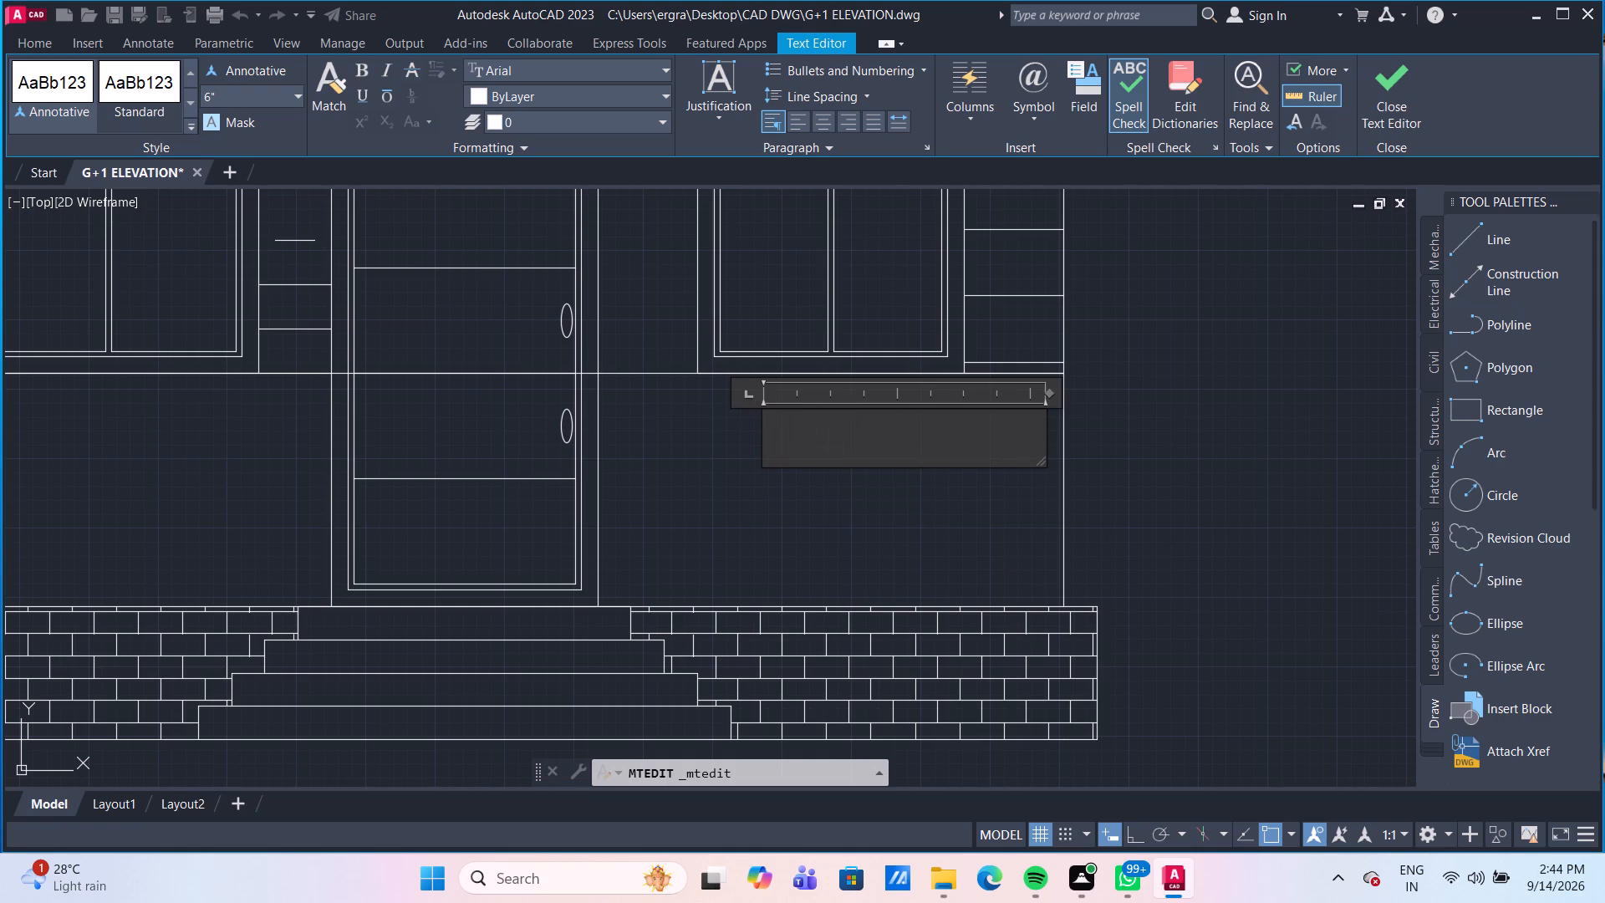
{"action": "type", "text": "Window"}
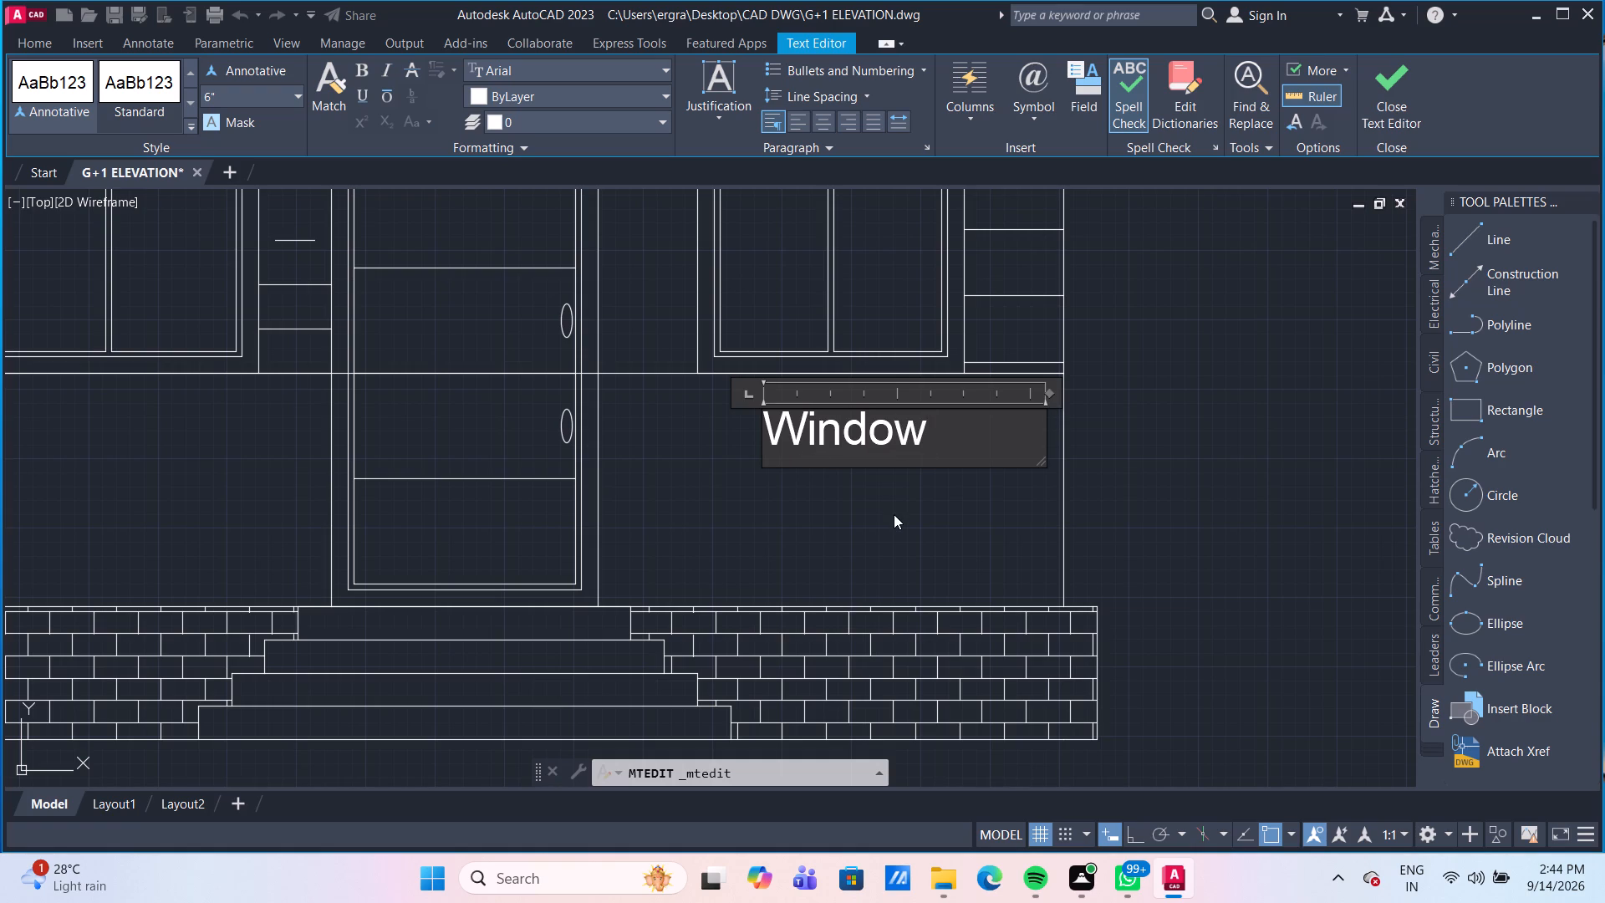
{"action": "left_click", "coordinate": [981, 509]}
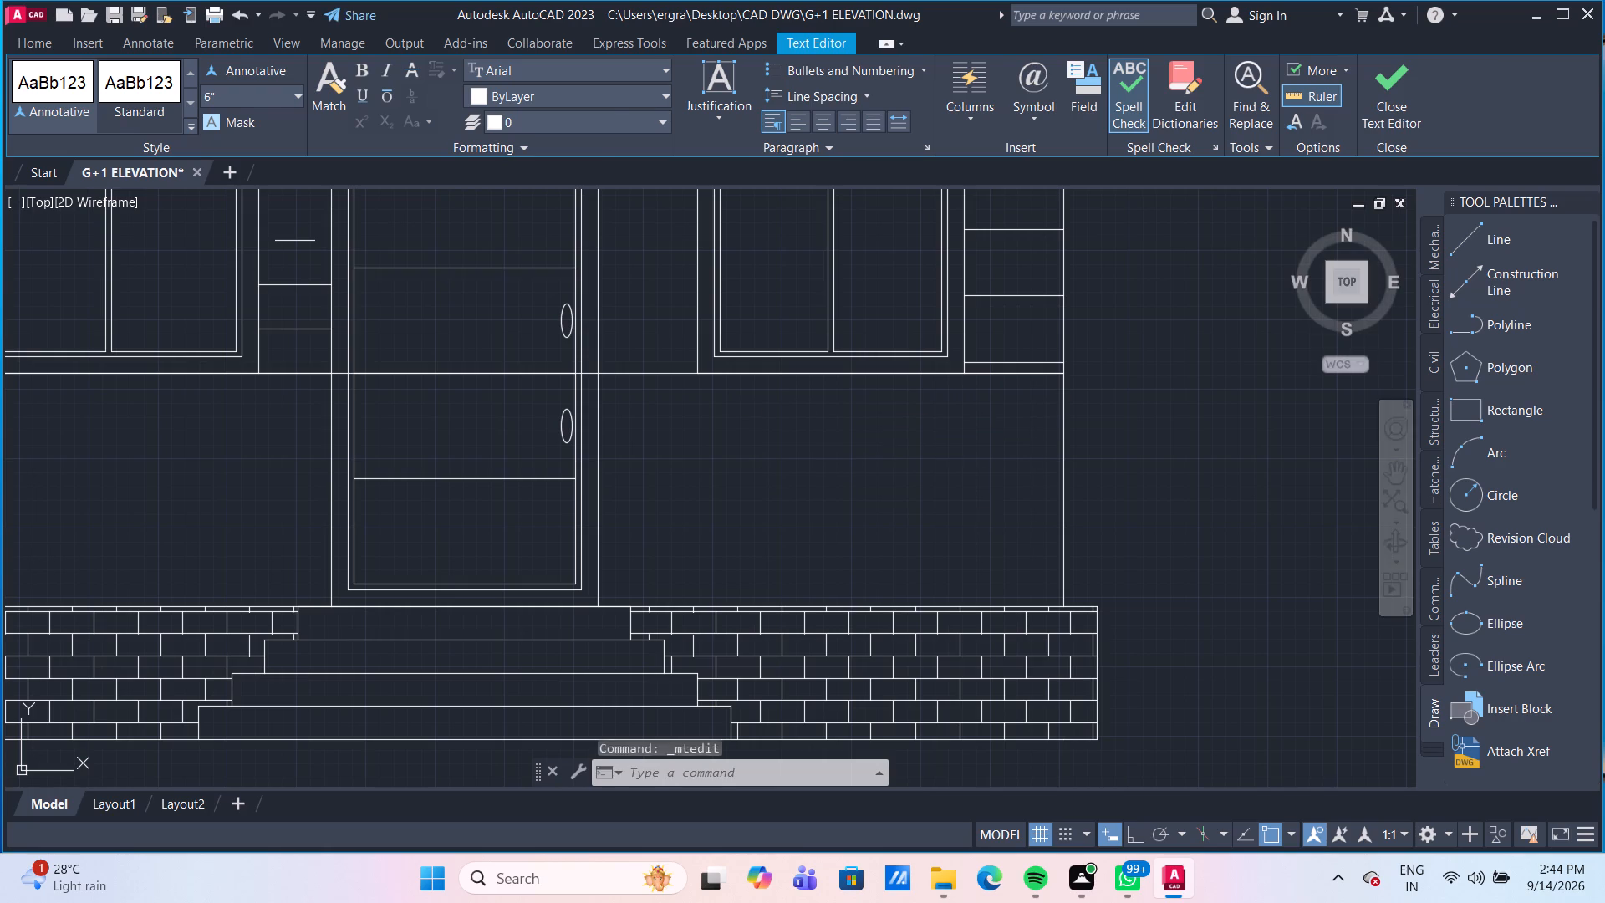
Copy the Window label about 10'-11" horizontally to the left, below the ground-floor window on the other side of the door.
{"action": "scroll", "coordinate": [909, 460], "scroll_direction": "down", "scroll_amount": 1}
{"action": "left_click", "coordinate": [898, 445]}
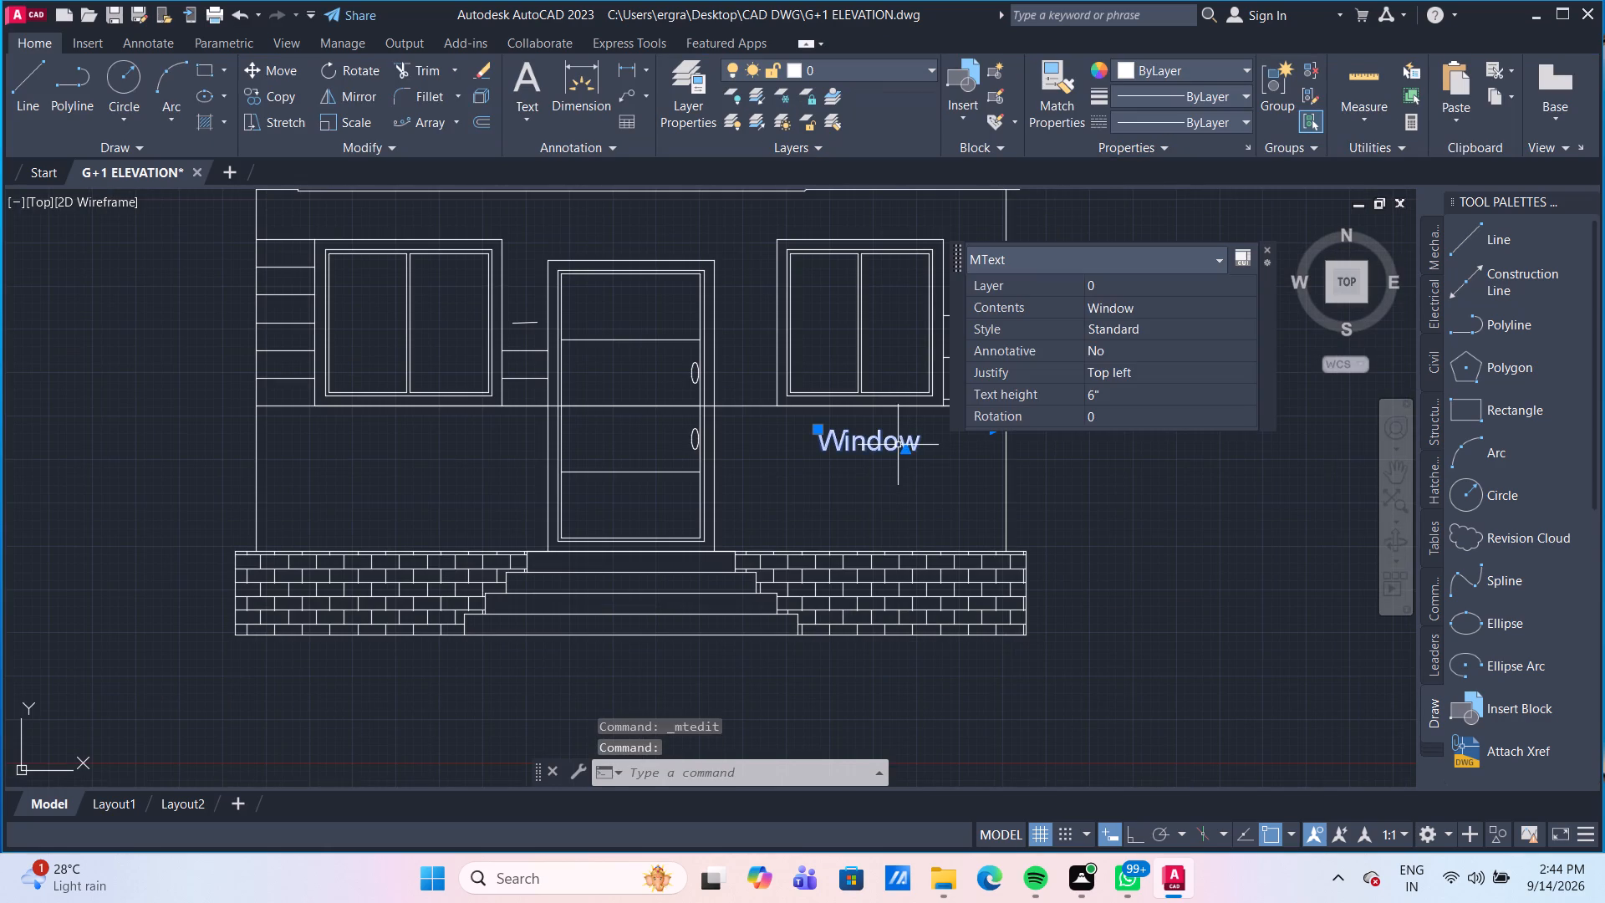
{"action": "type", "text": "co"}
{"action": "key", "text": "Return"}
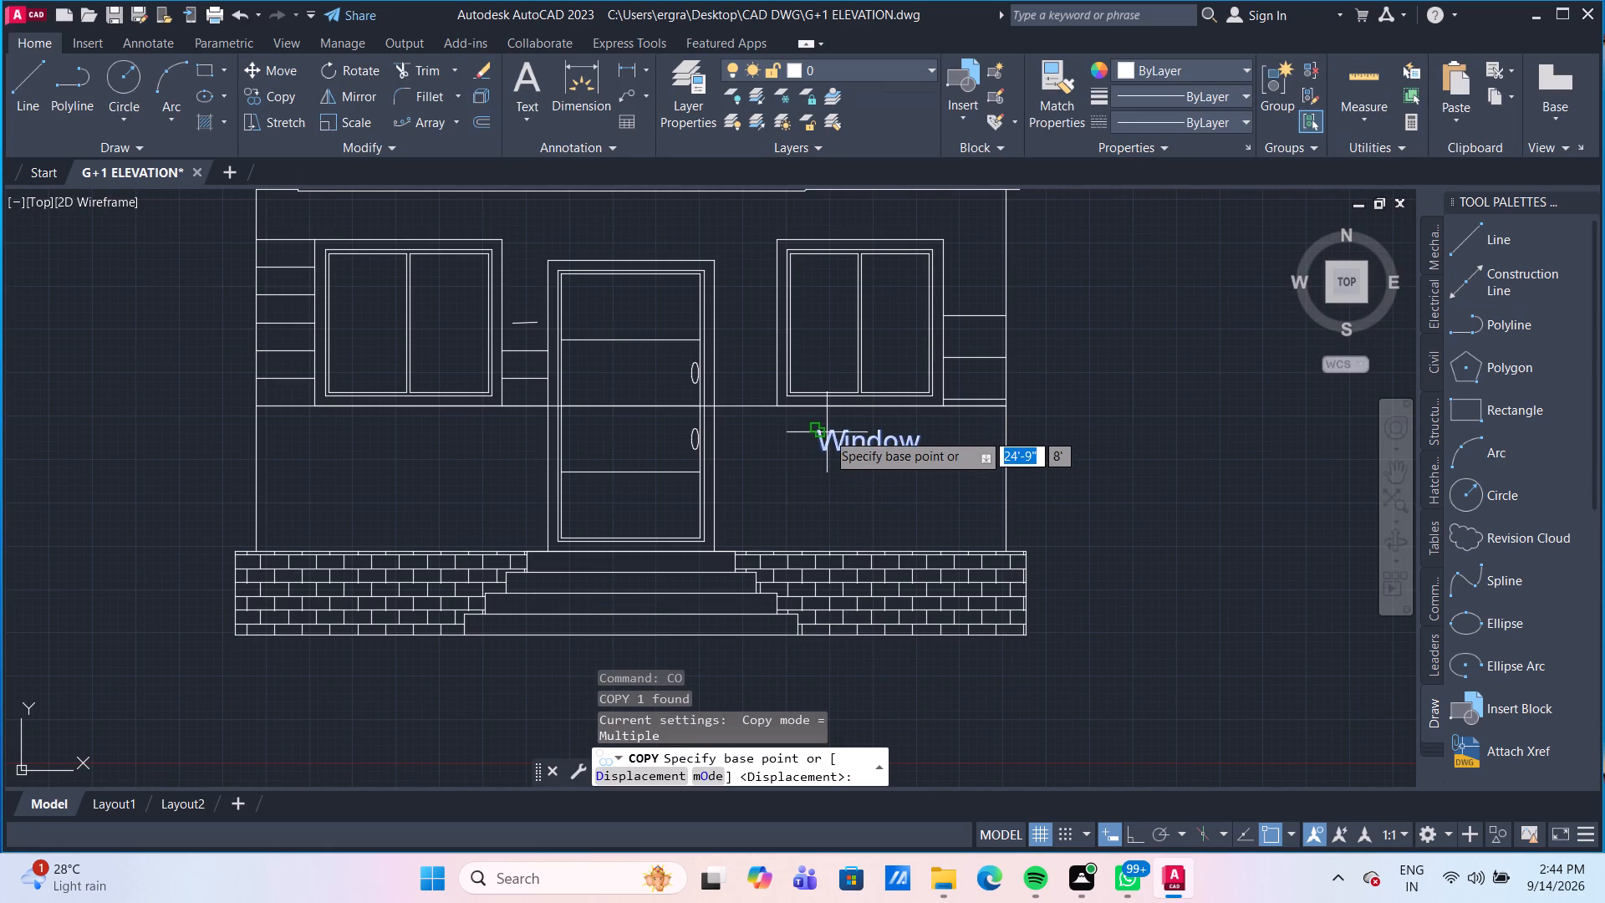
{"action": "left_click", "coordinate": [830, 436]}
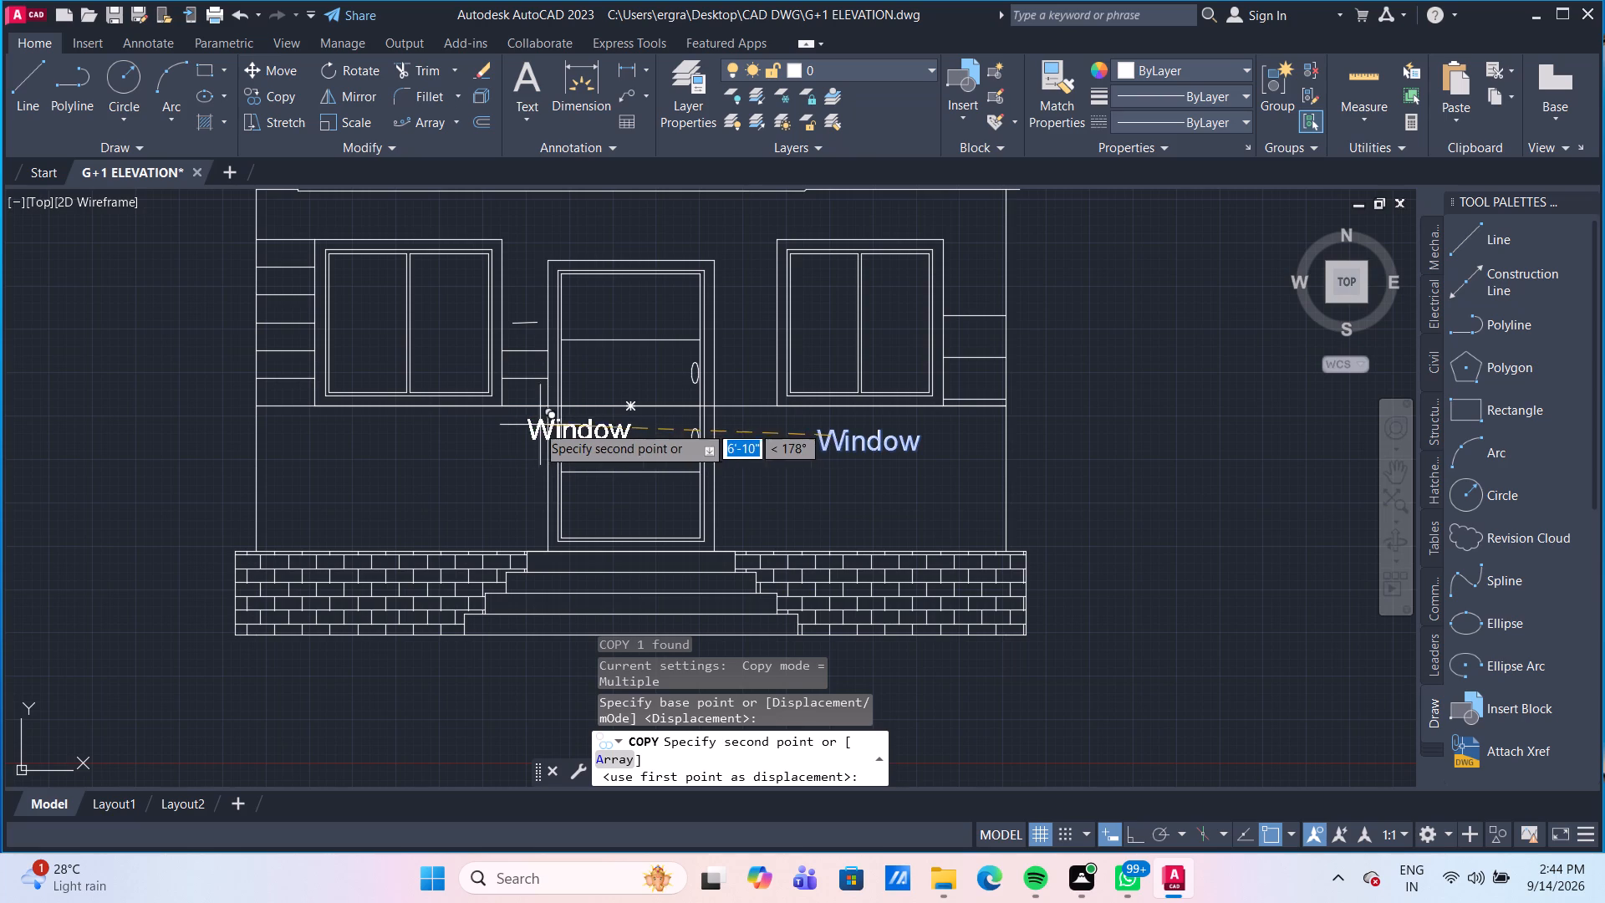
{"action": "left_click", "coordinate": [375, 436]}
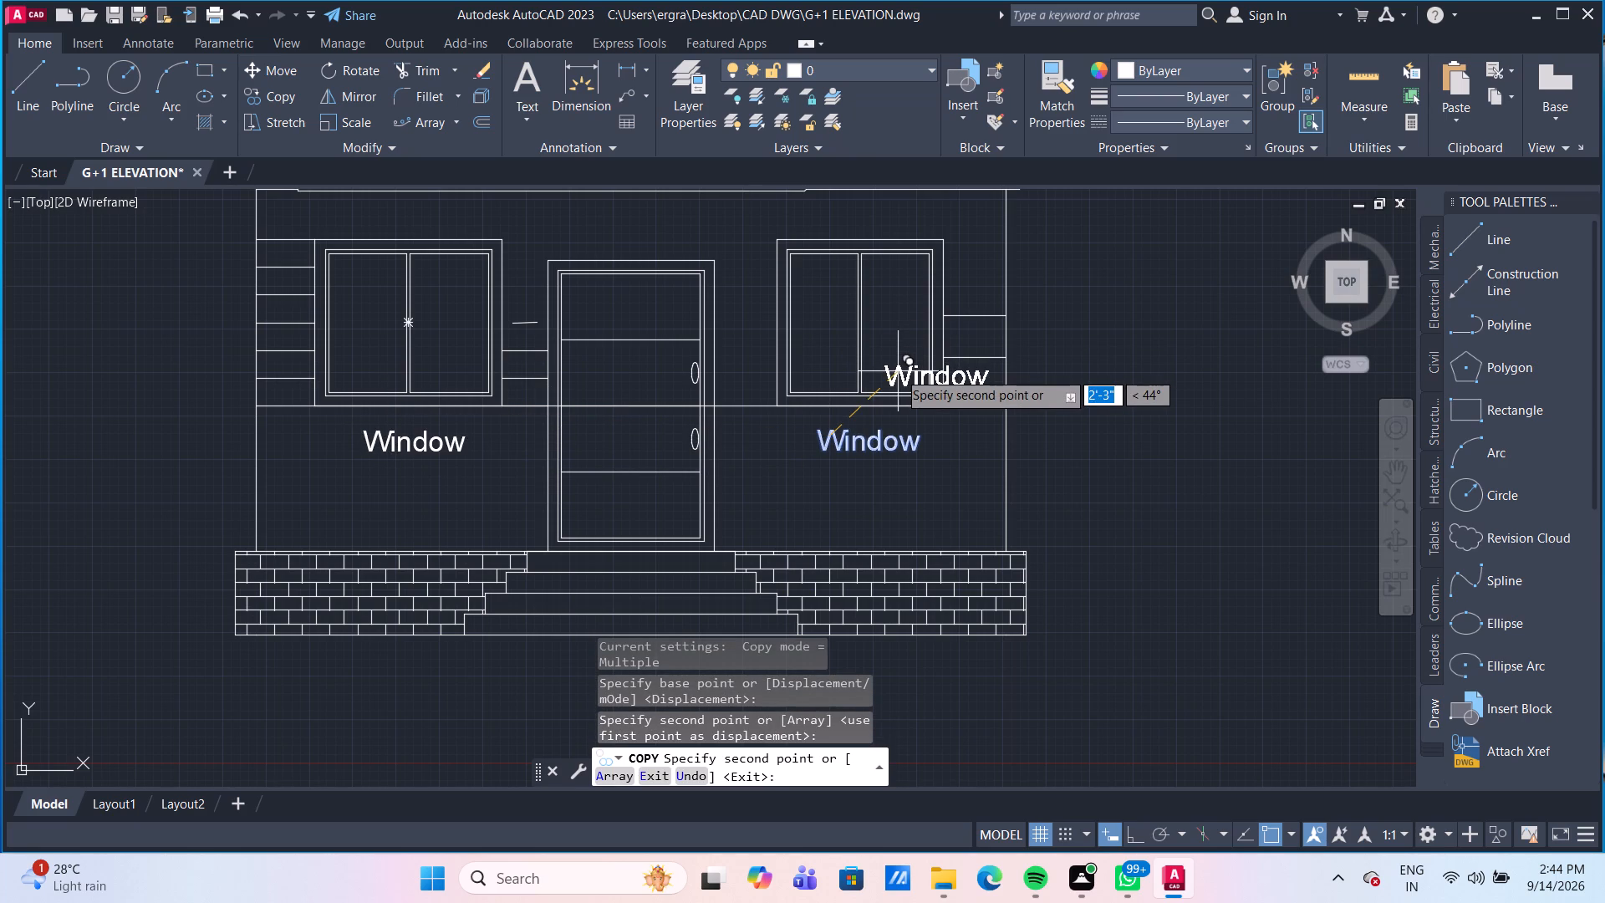
Place another copy of the Window label just above the main door, beneath the balcony slab.
{"action": "scroll", "coordinate": [694, 267], "scroll_direction": "down", "scroll_amount": 1}
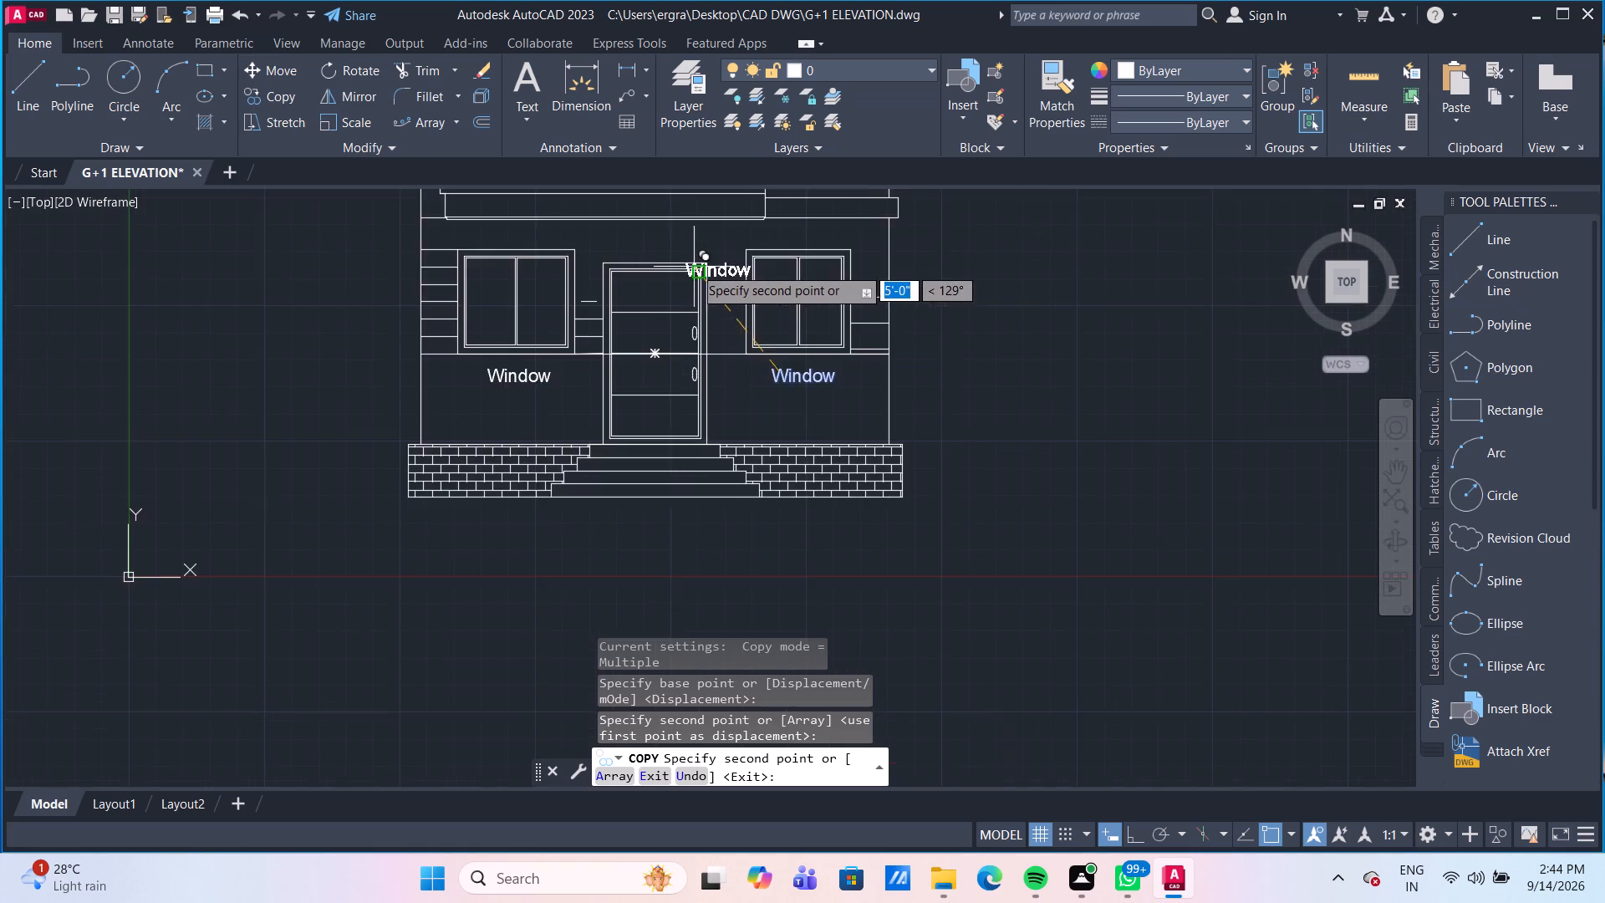
{"action": "middle_click_drag", "start_coordinate": [695, 268], "coordinate": [670, 439]}
{"action": "scroll", "coordinate": [629, 412], "scroll_direction": "up", "scroll_amount": 3}
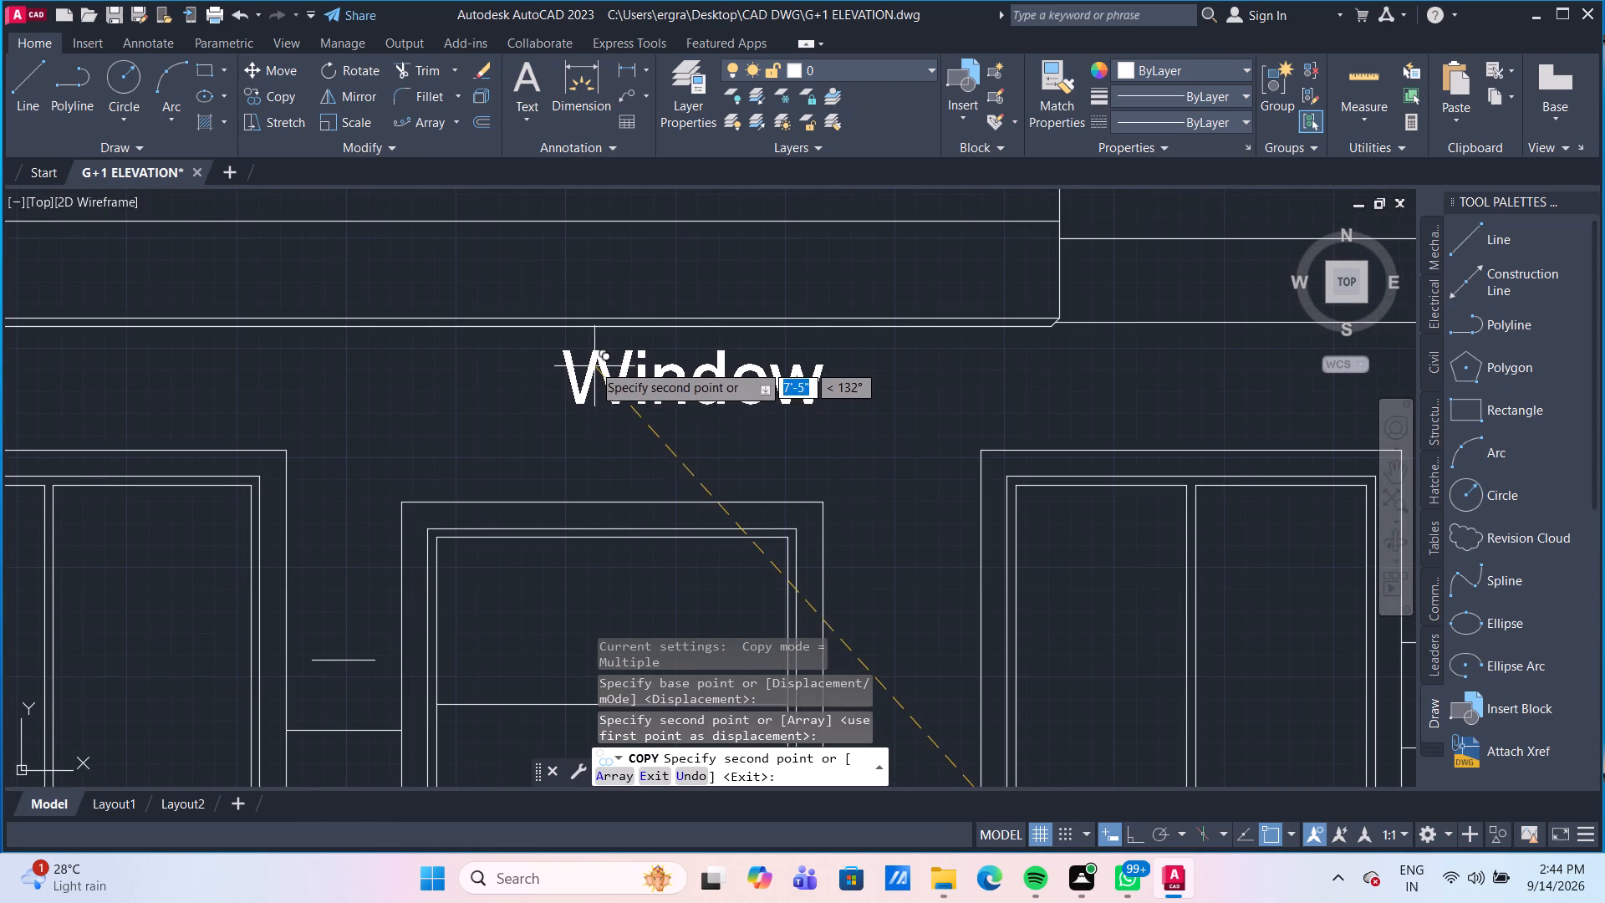
{"action": "left_click", "coordinate": [544, 361]}
Place further copies of the Window label beside the first-floor balcony door and inside the rounded panel on the striped wall.
{"action": "scroll", "coordinate": [749, 345], "scroll_direction": "down", "scroll_amount": 3}
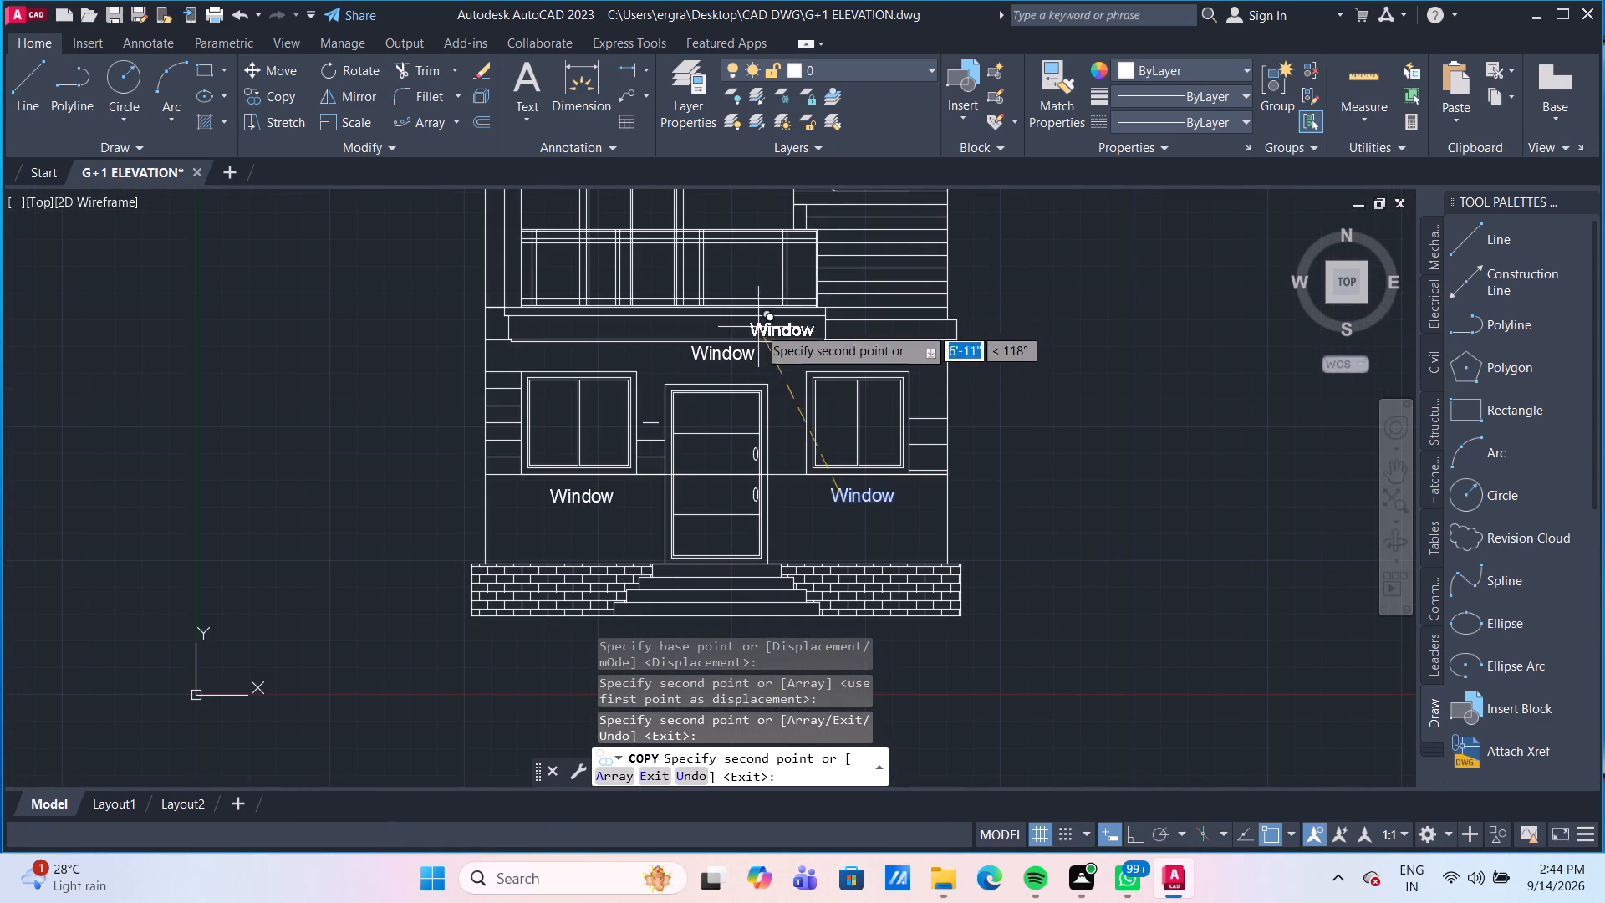
{"action": "middle_click_drag", "start_coordinate": [773, 282], "coordinate": [784, 461]}
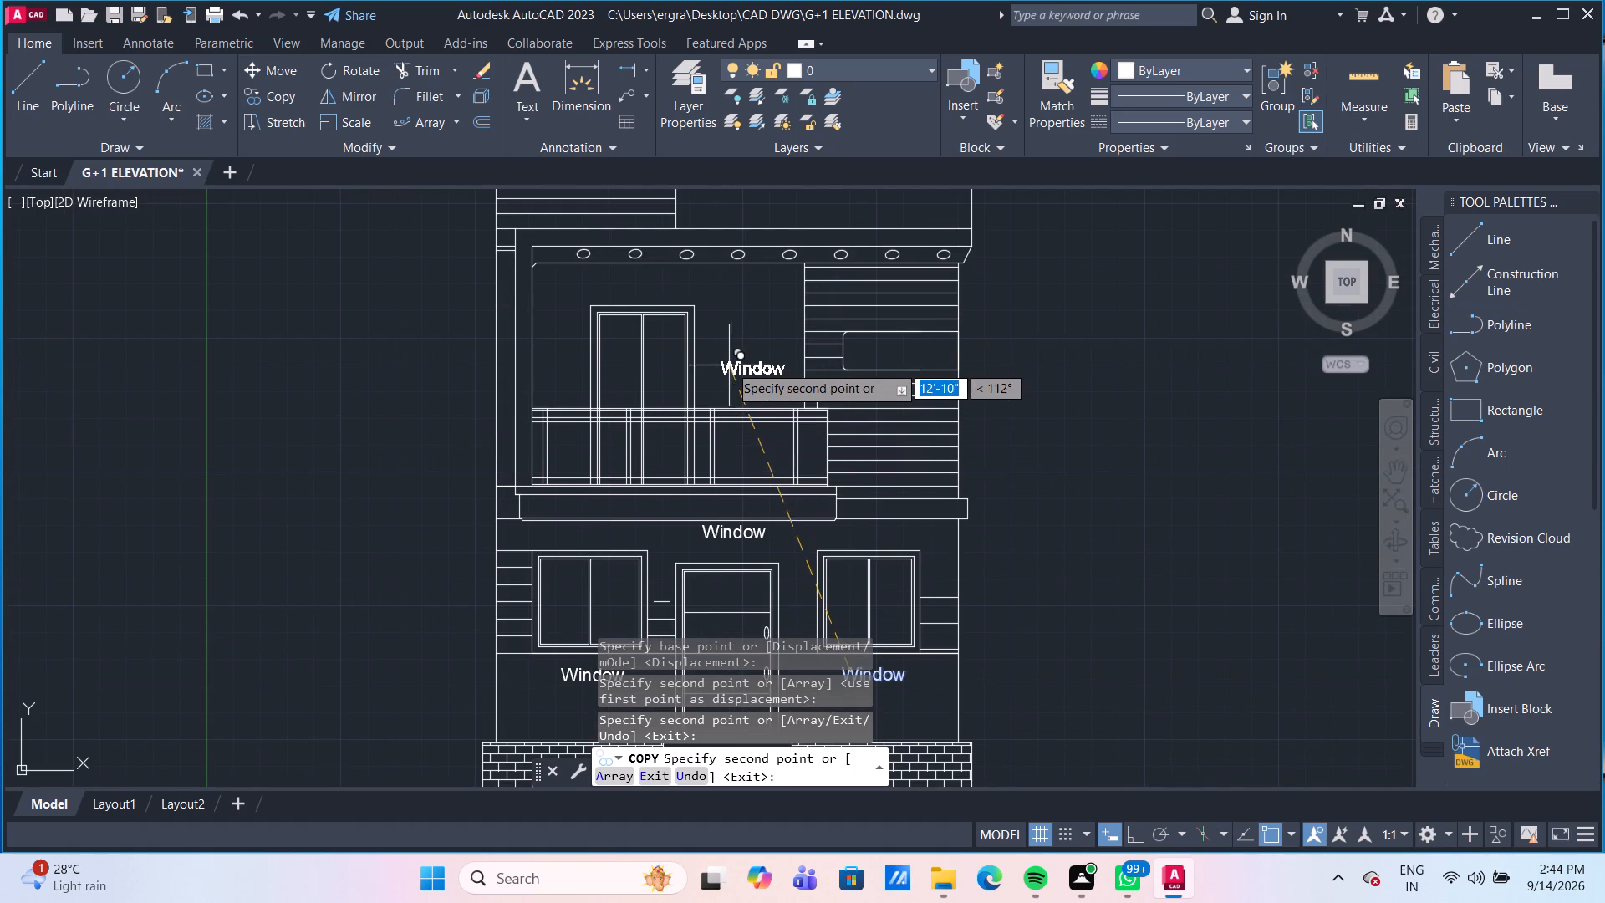
{"action": "scroll", "coordinate": [721, 341], "scroll_direction": "up", "scroll_amount": 2}
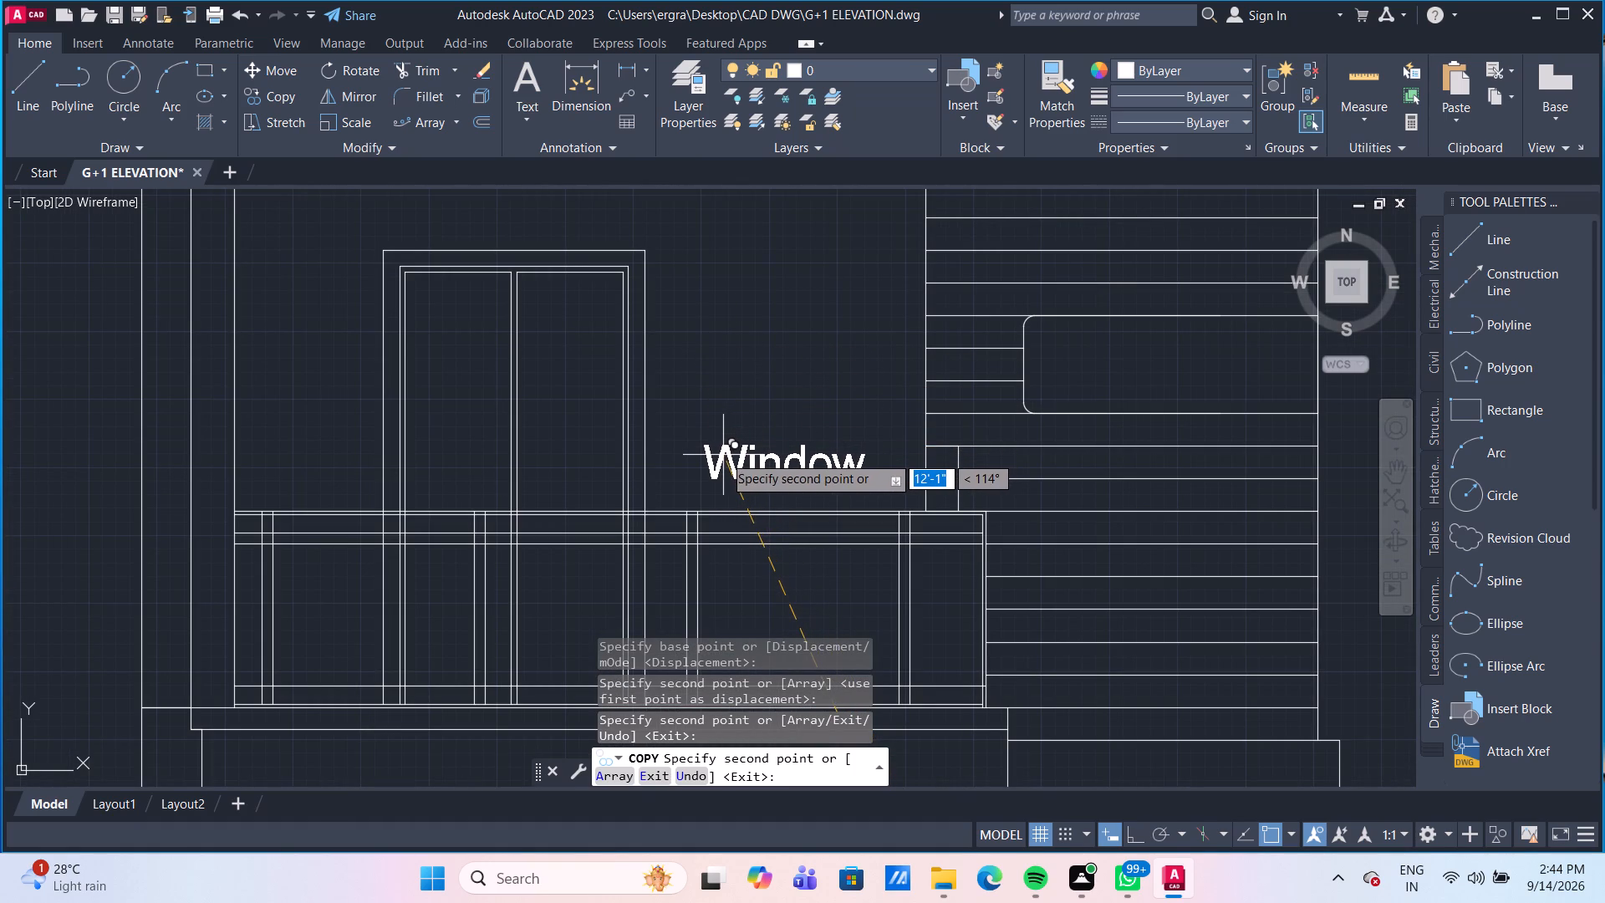
{"action": "left_click", "coordinate": [722, 456]}
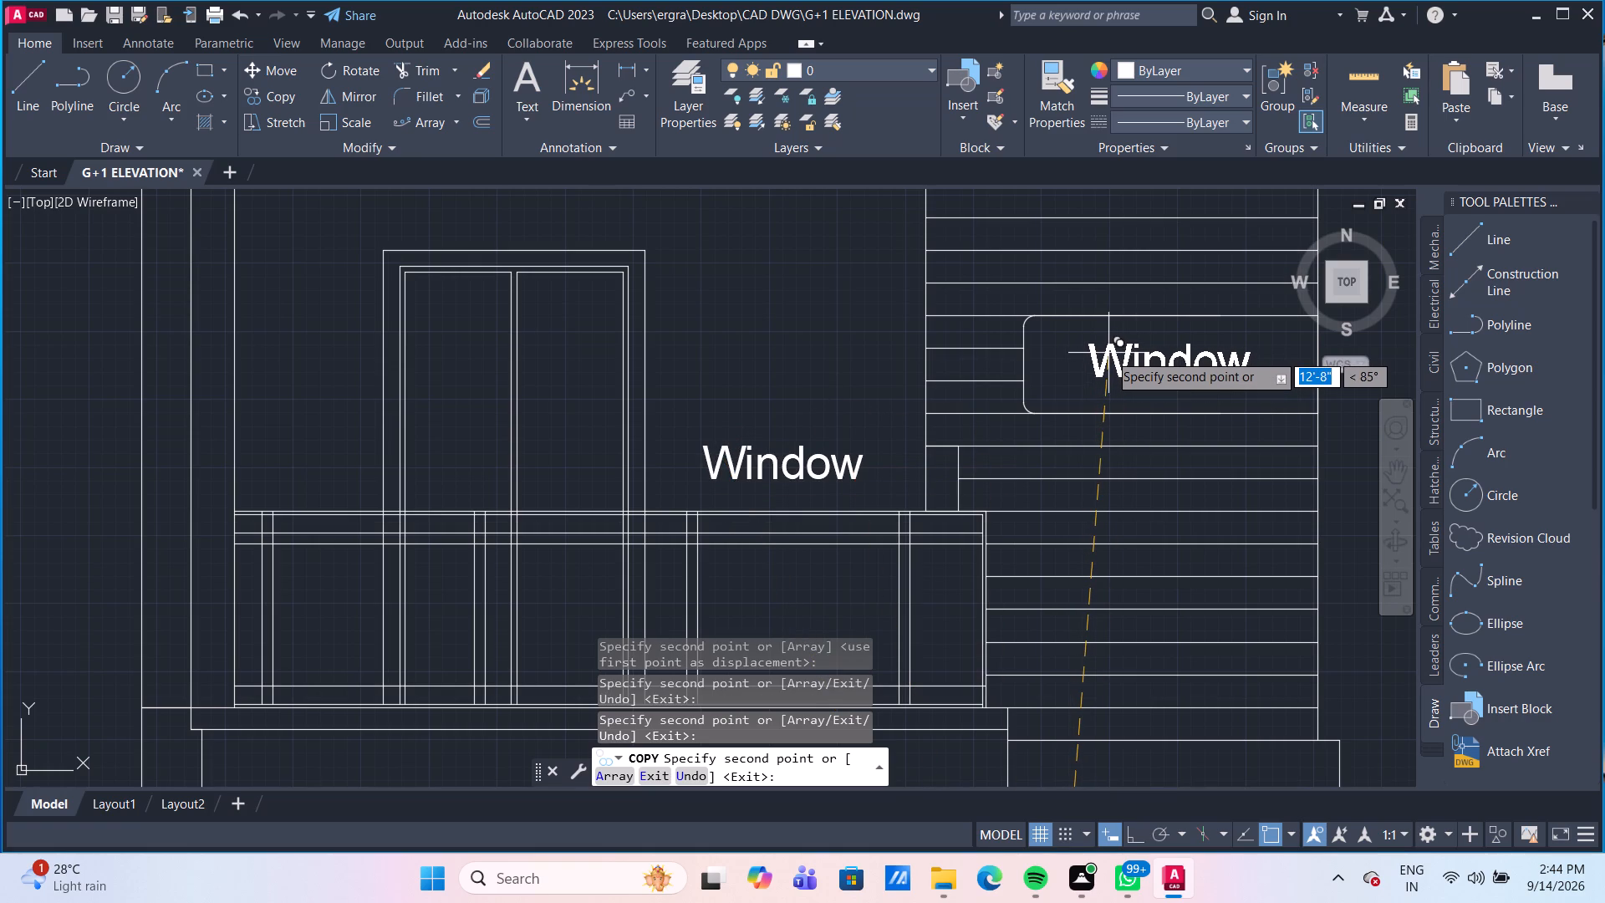
{"action": "left_click", "coordinate": [1108, 353]}
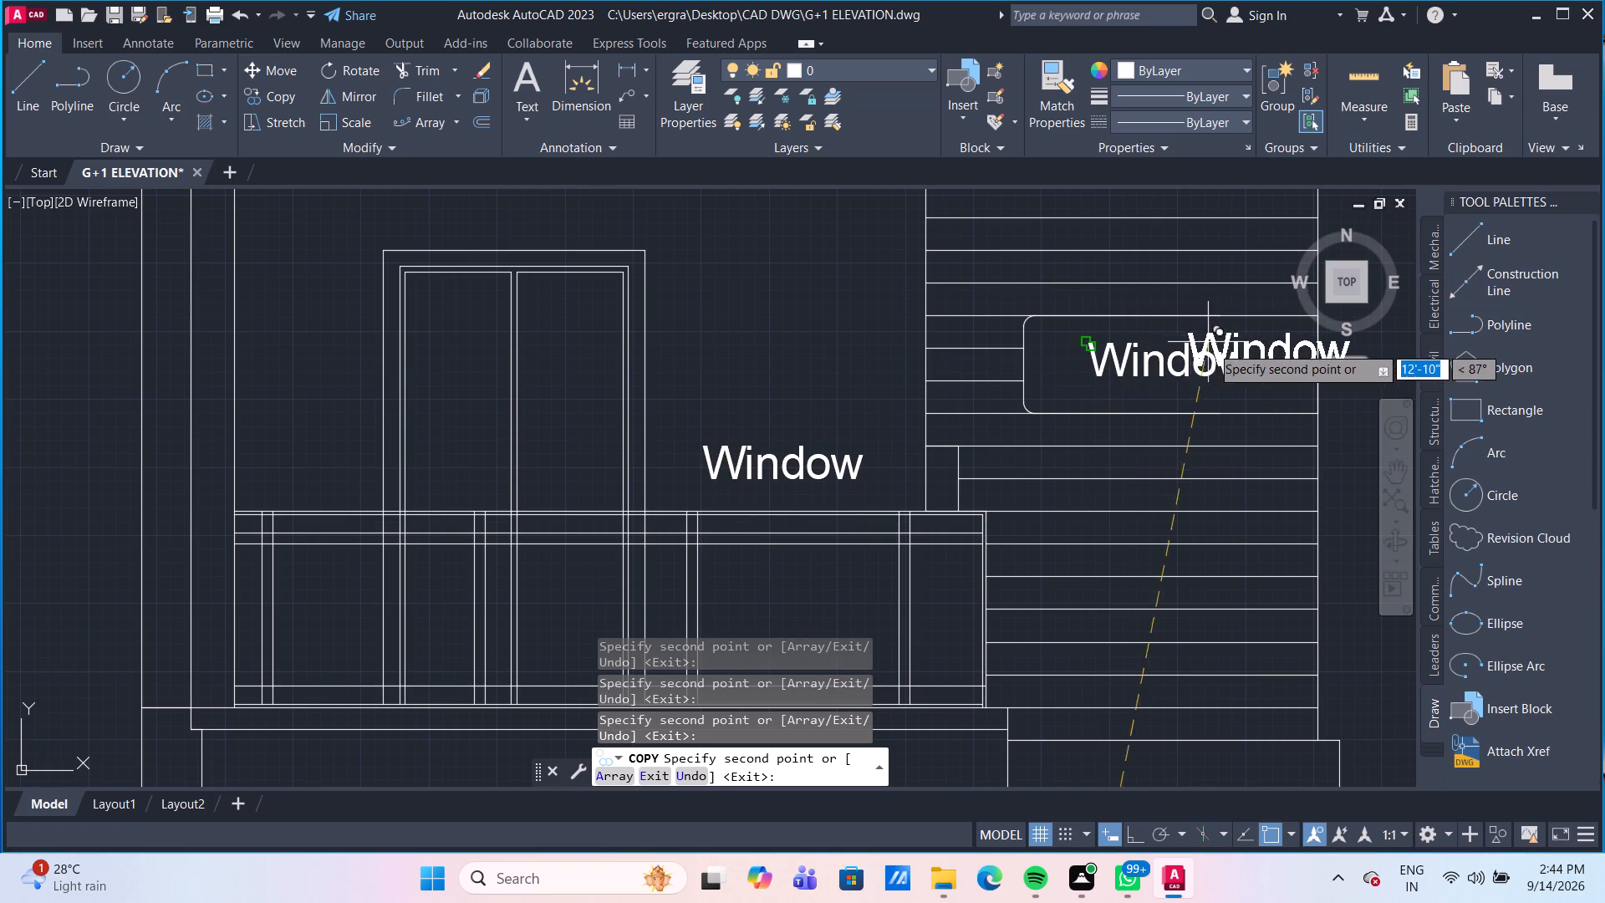
{"action": "scroll", "coordinate": [1210, 345], "scroll_direction": "down", "scroll_amount": 4}
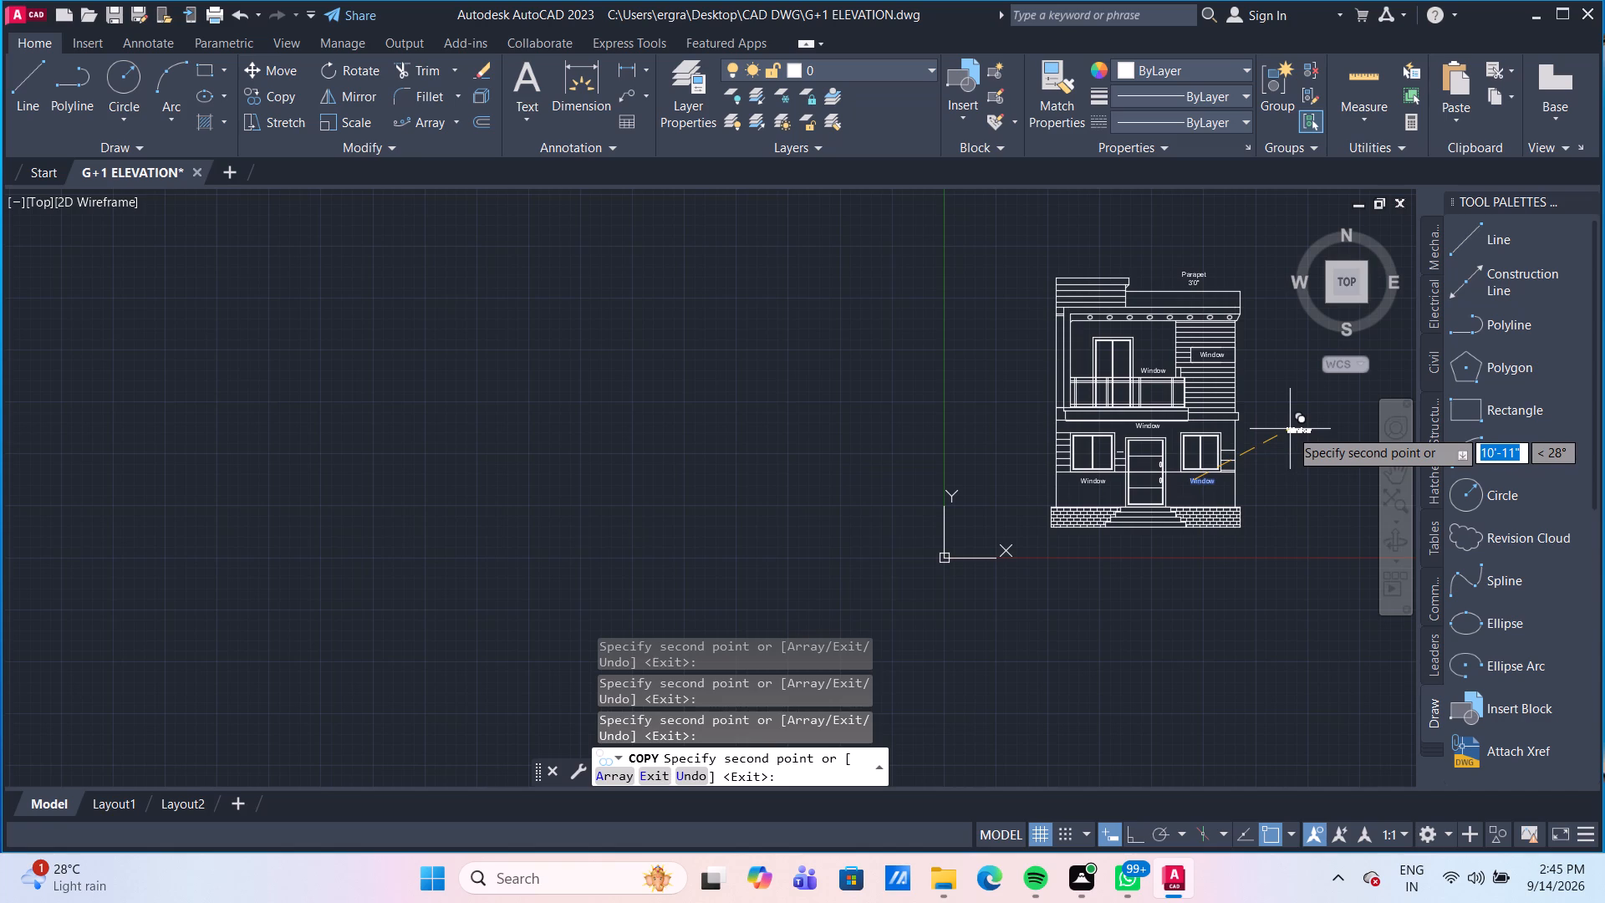
{"action": "scroll", "coordinate": [1290, 429], "scroll_direction": "up", "scroll_amount": 1}
{"action": "key", "text": "Escape"}
Replace the text of the Window label above the ground-floor door with Main Door.
{"action": "scroll", "coordinate": [1220, 451], "scroll_direction": "up", "scroll_amount": 2}
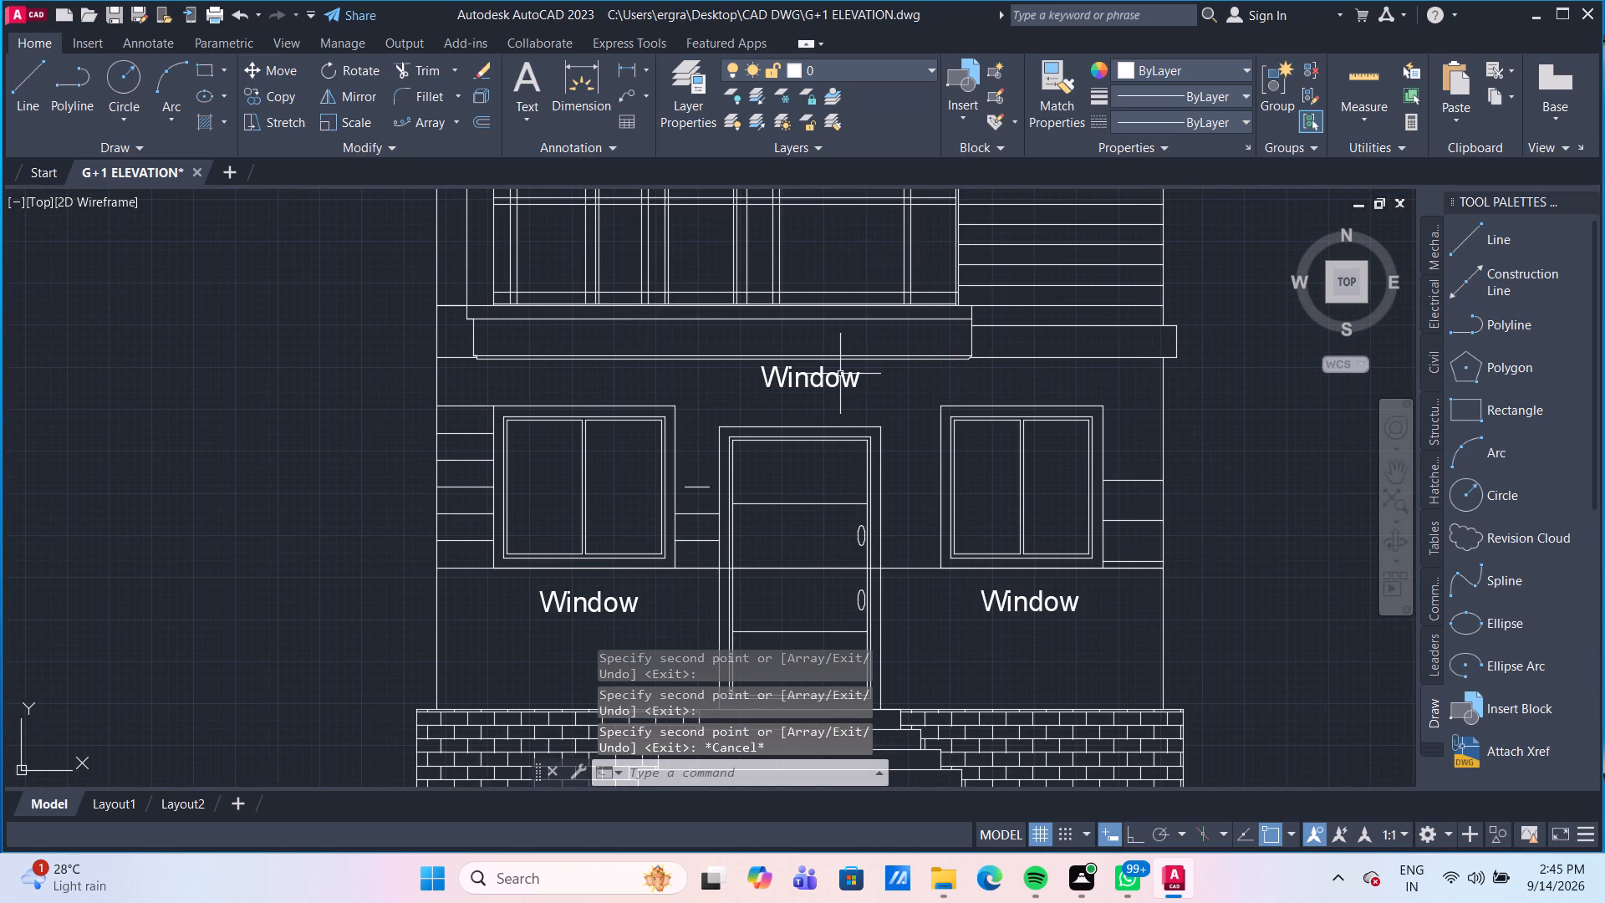
{"action": "double_click", "coordinate": [840, 374]}
{"action": "left_click", "coordinate": [877, 385]}
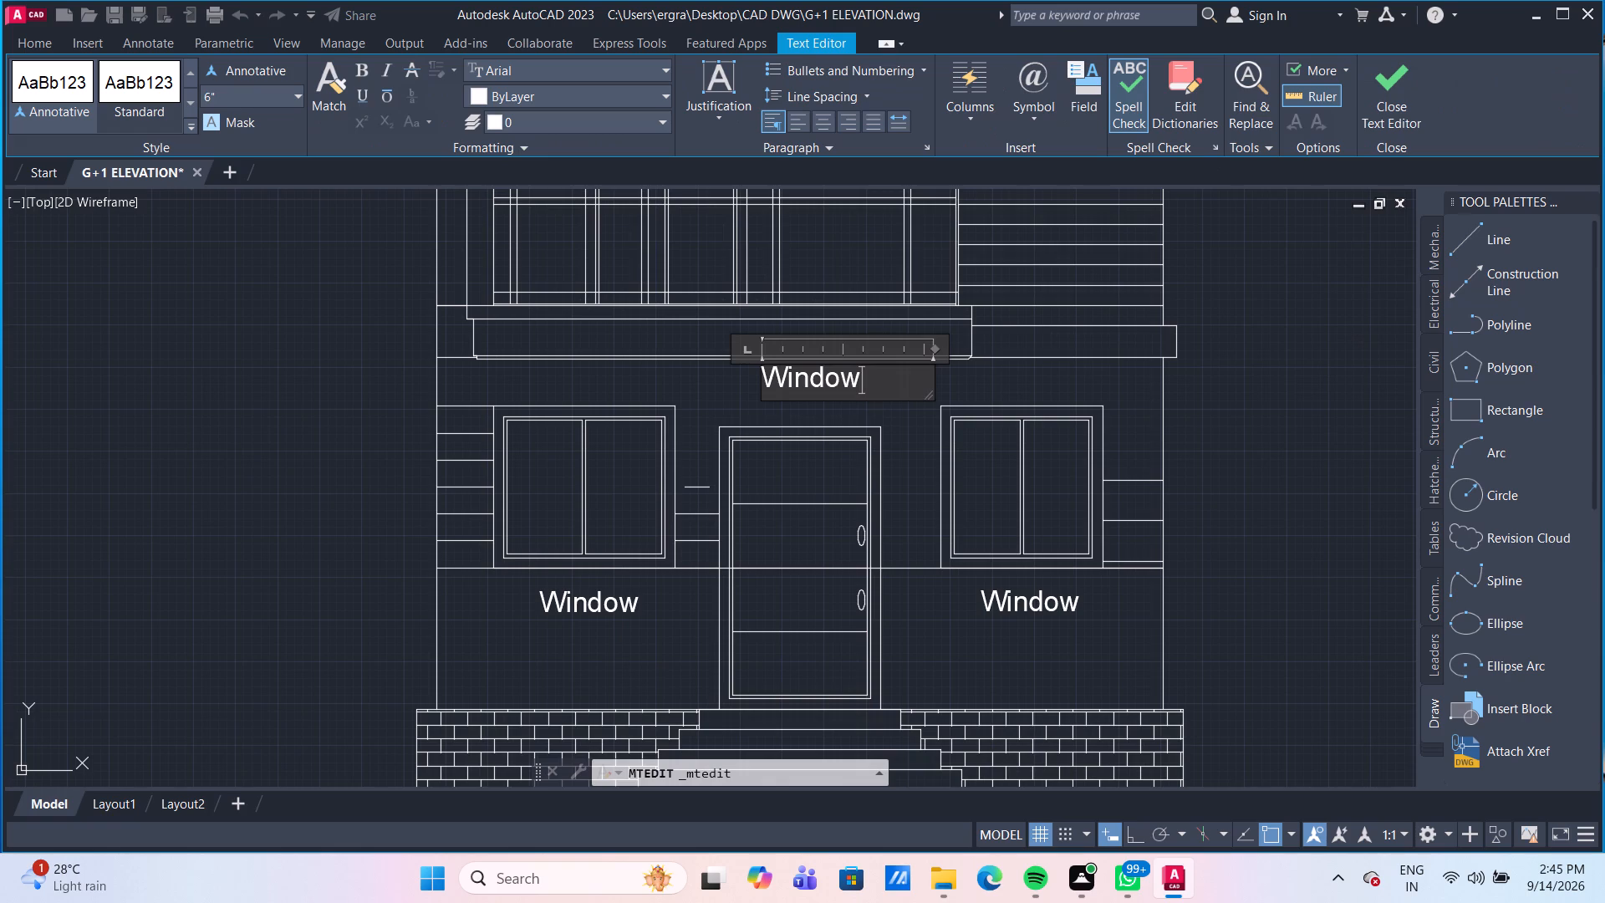
{"action": "key", "text": "BackSpace"}
{"action": "key", "text": "BackSpace"}
{"action": "key", "text": "BackSpace"}
{"action": "key", "text": "BackSpace"}
{"action": "key", "text": "BackSpace"}
{"action": "key", "text": "BackSpace"}
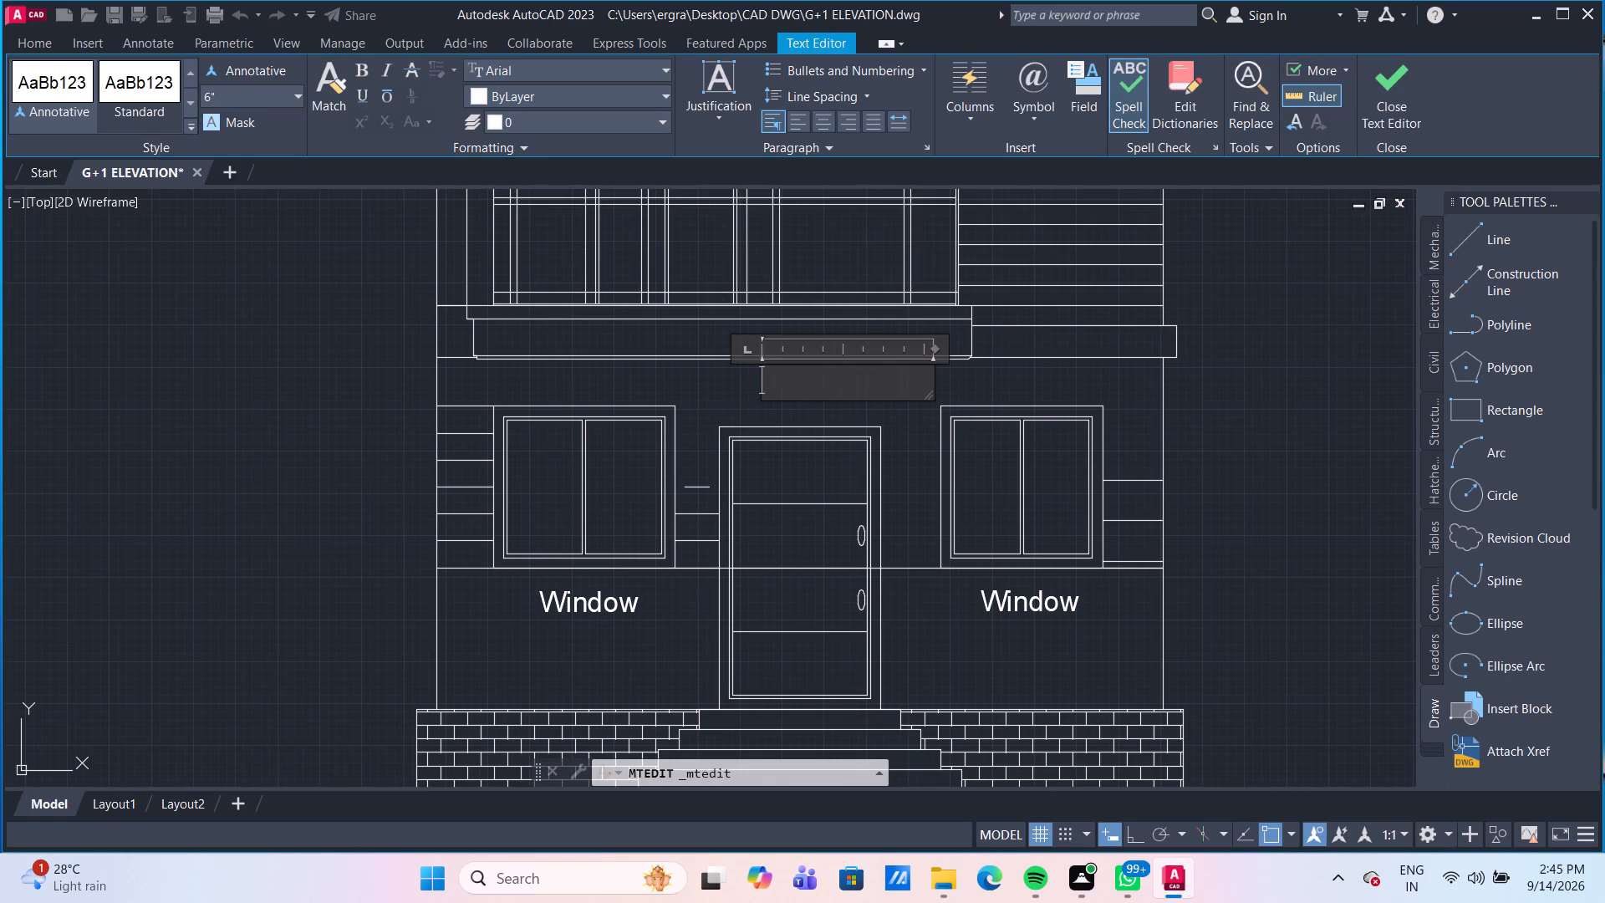
{"action": "type", "text": "Main"}
{"action": "key", "text": "space"}
{"action": "type", "text": "Door"}
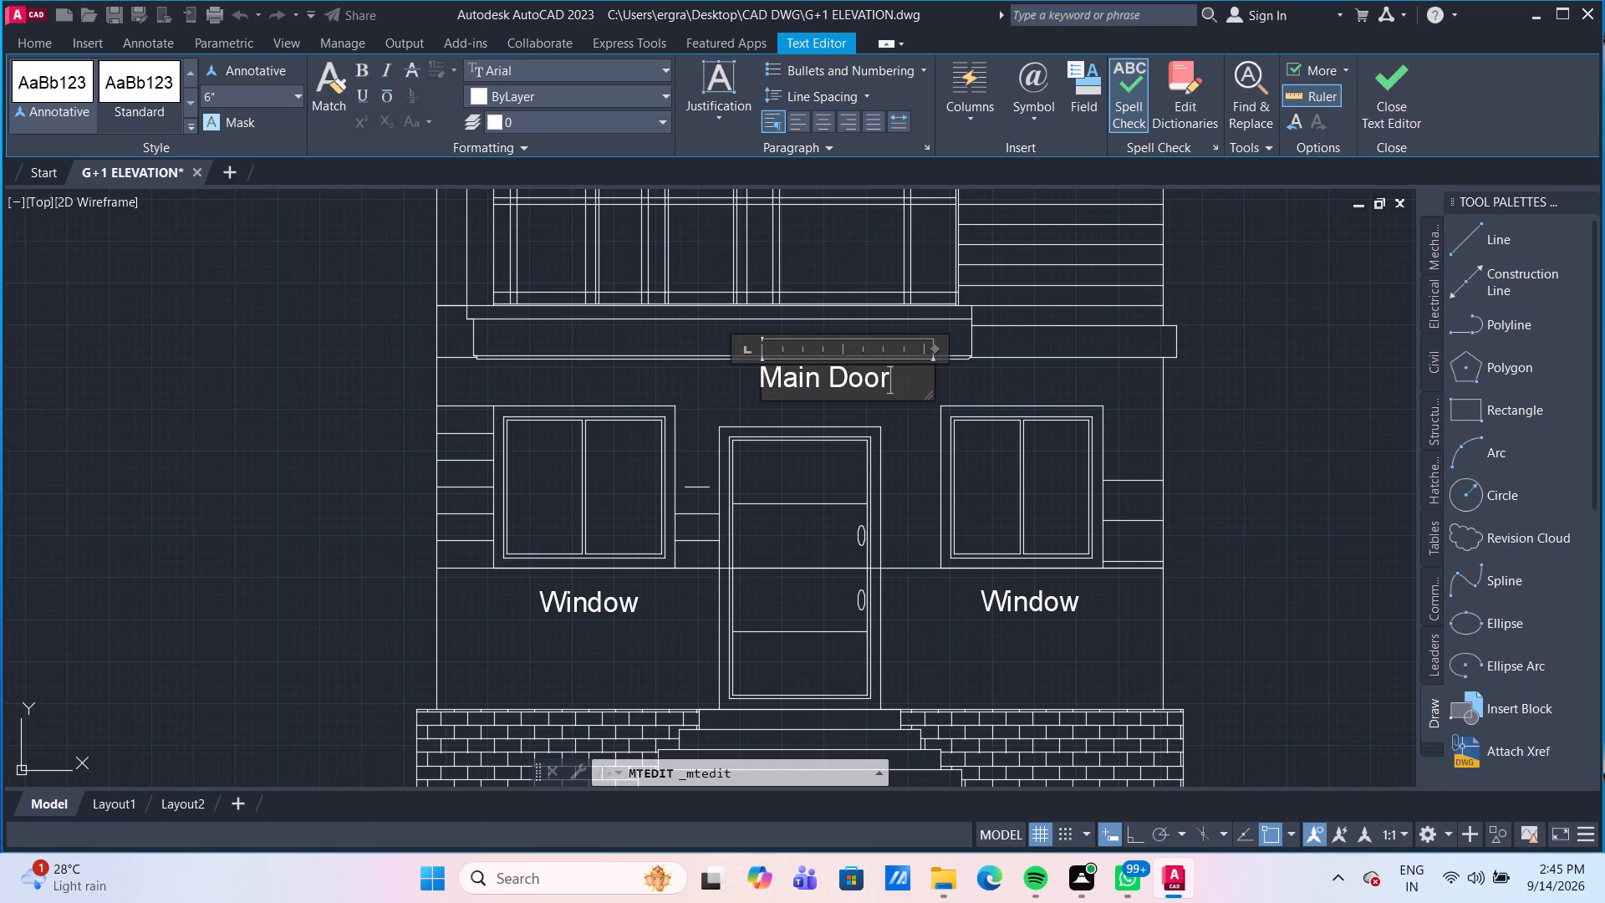
Add a second line reading 4' x 7' under Main Door.
{"action": "key", "text": "Return"}
{"action": "key", "text": "4"}
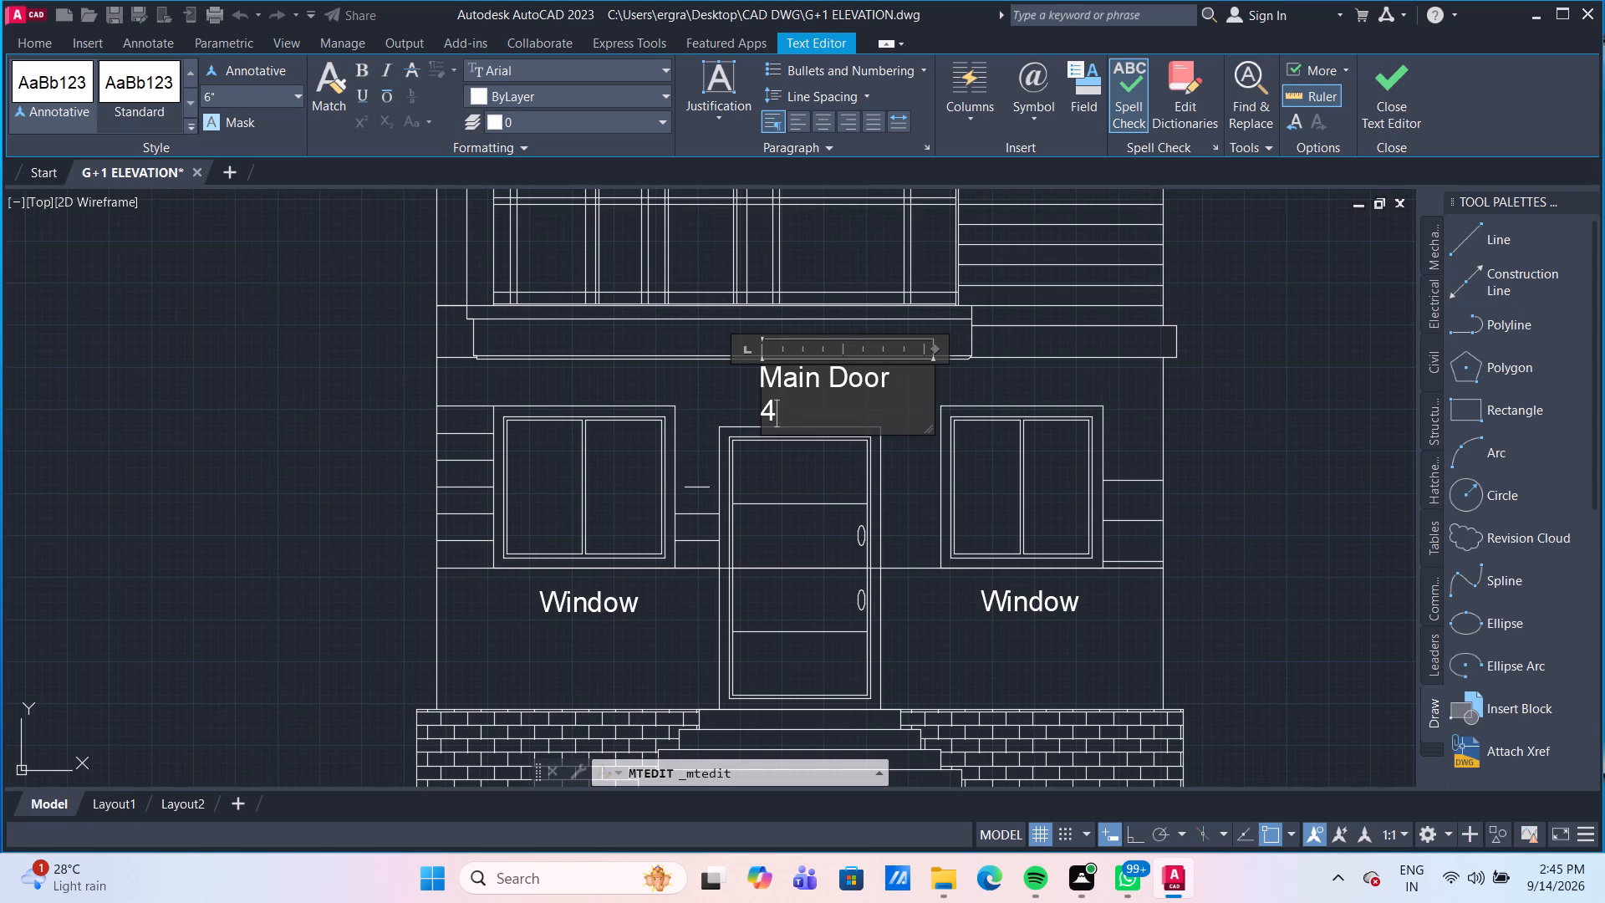
{"action": "key", "text": "apostrophe"}
{"action": "key", "text": "space"}
{"action": "type", "text": "x"}
{"action": "key", "text": "space"}
{"action": "key", "text": "7"}
{"action": "key", "text": "apostrophe"}
Capitalise the x in the main door's size line so it reads 4' X 7', and indent it with spaces to centre under Main Door.
{"action": "left_click", "coordinate": [805, 407]}
{"action": "key", "text": "BackSpace"}
{"action": "key", "text": "shift+x"}
{"action": "left_click", "coordinate": [762, 414]}
{"action": "key", "text": "space"}
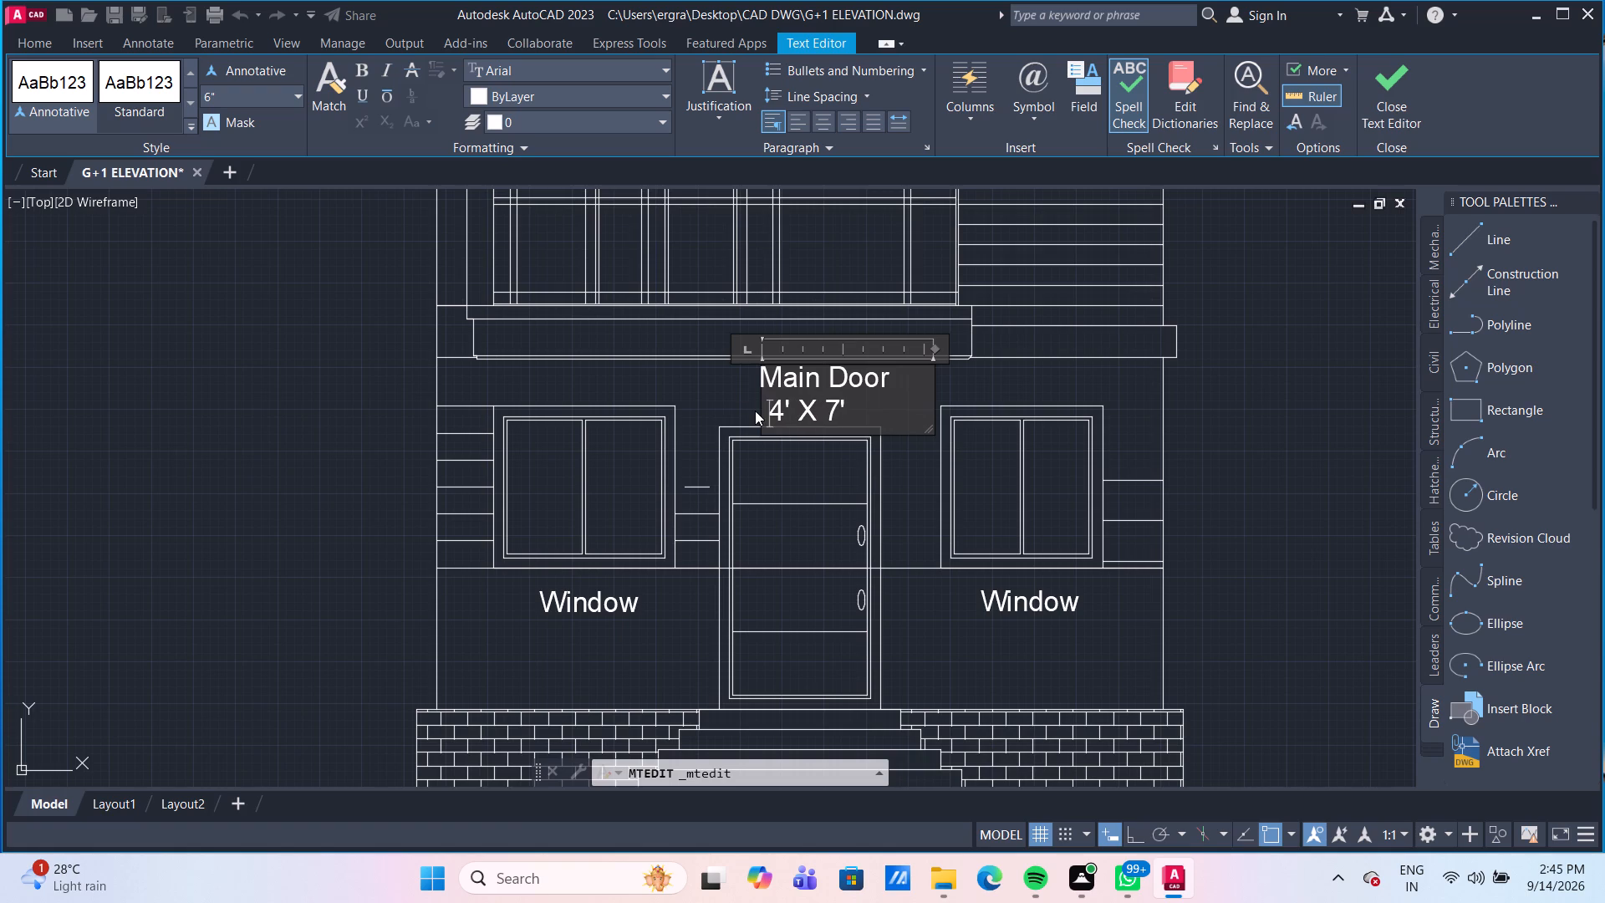
{"action": "key", "text": "space"}
{"action": "key", "text": "space"}
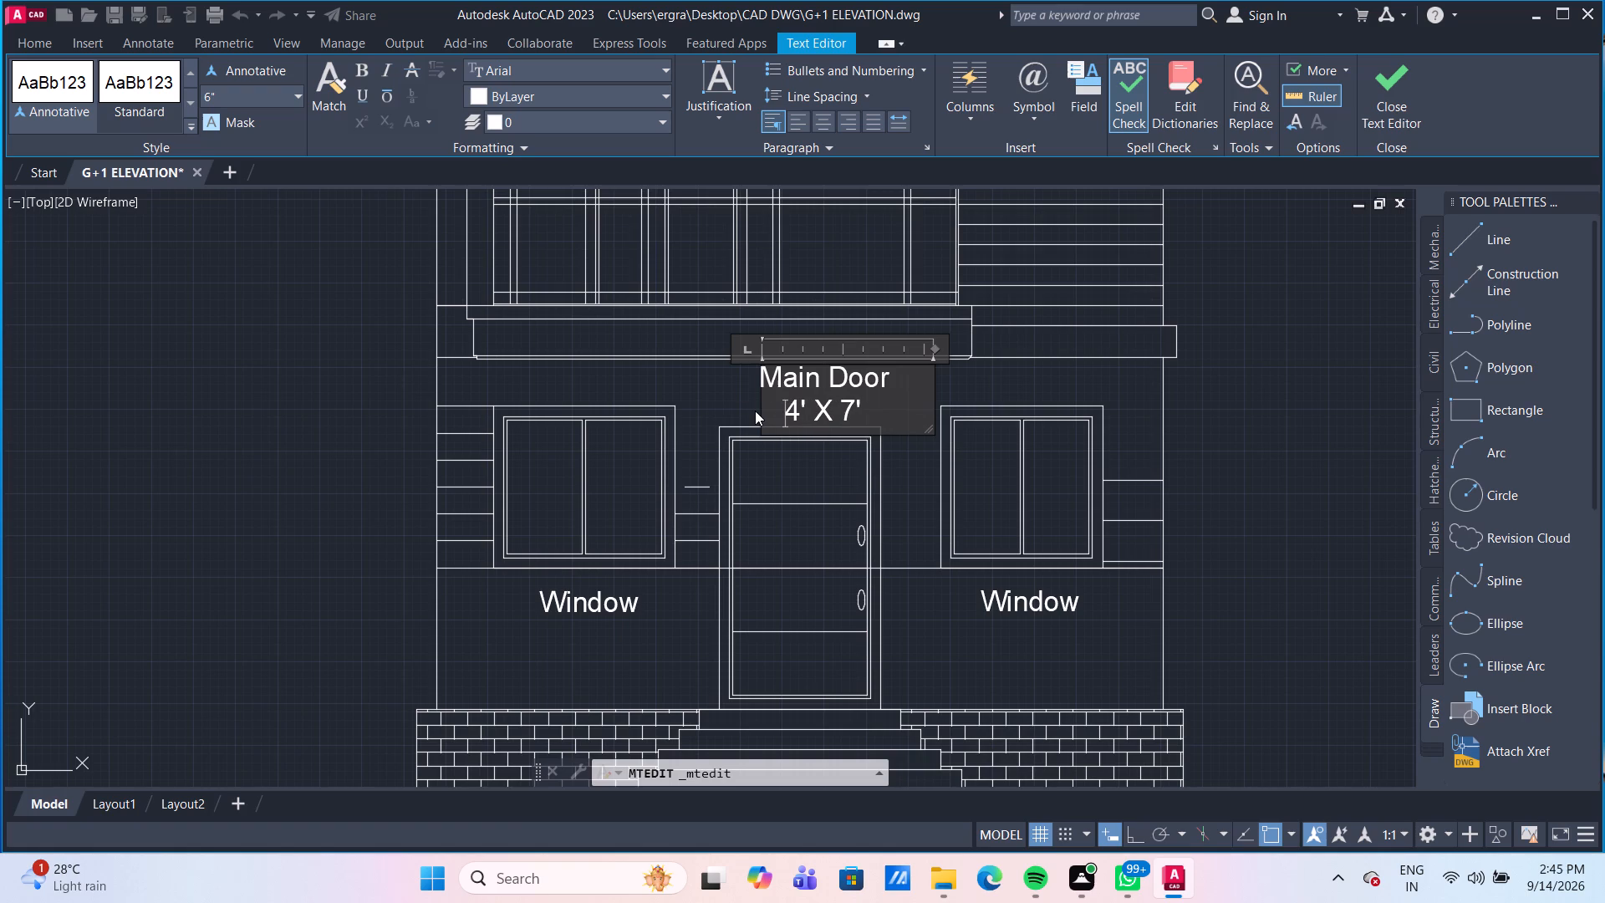
{"action": "key", "text": "space"}
{"action": "key", "text": "BackSpace"}
{"action": "left_click", "coordinate": [731, 389]}
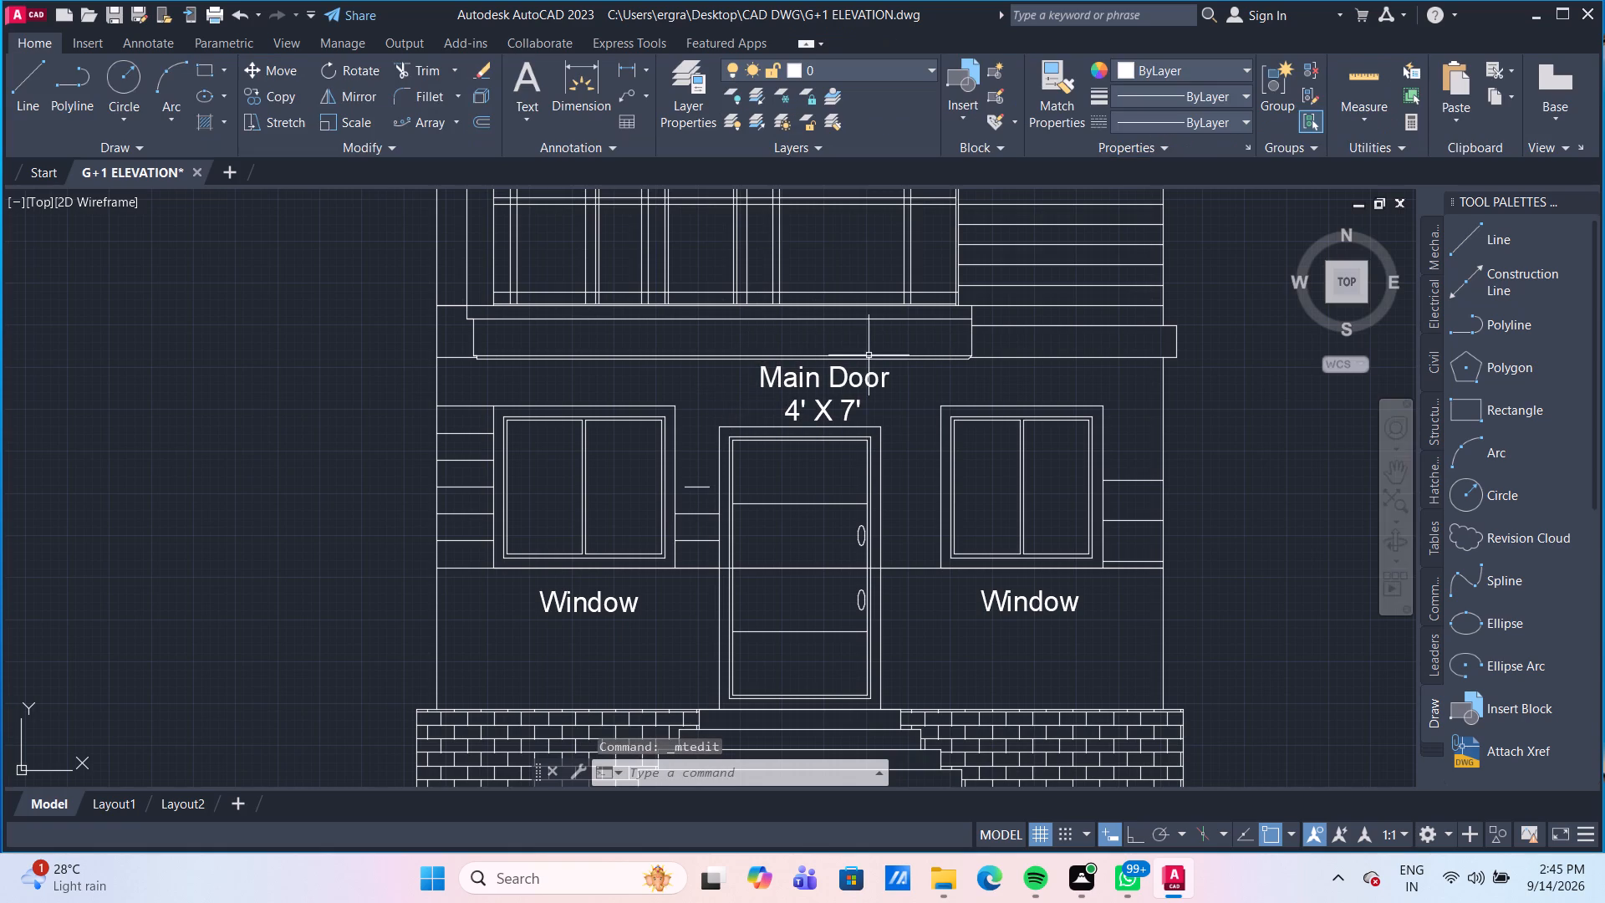
Replace the text of the Window label beside the first-floor balcony door with Balcony.
{"action": "scroll", "coordinate": [922, 414], "scroll_direction": "down", "scroll_amount": 1}
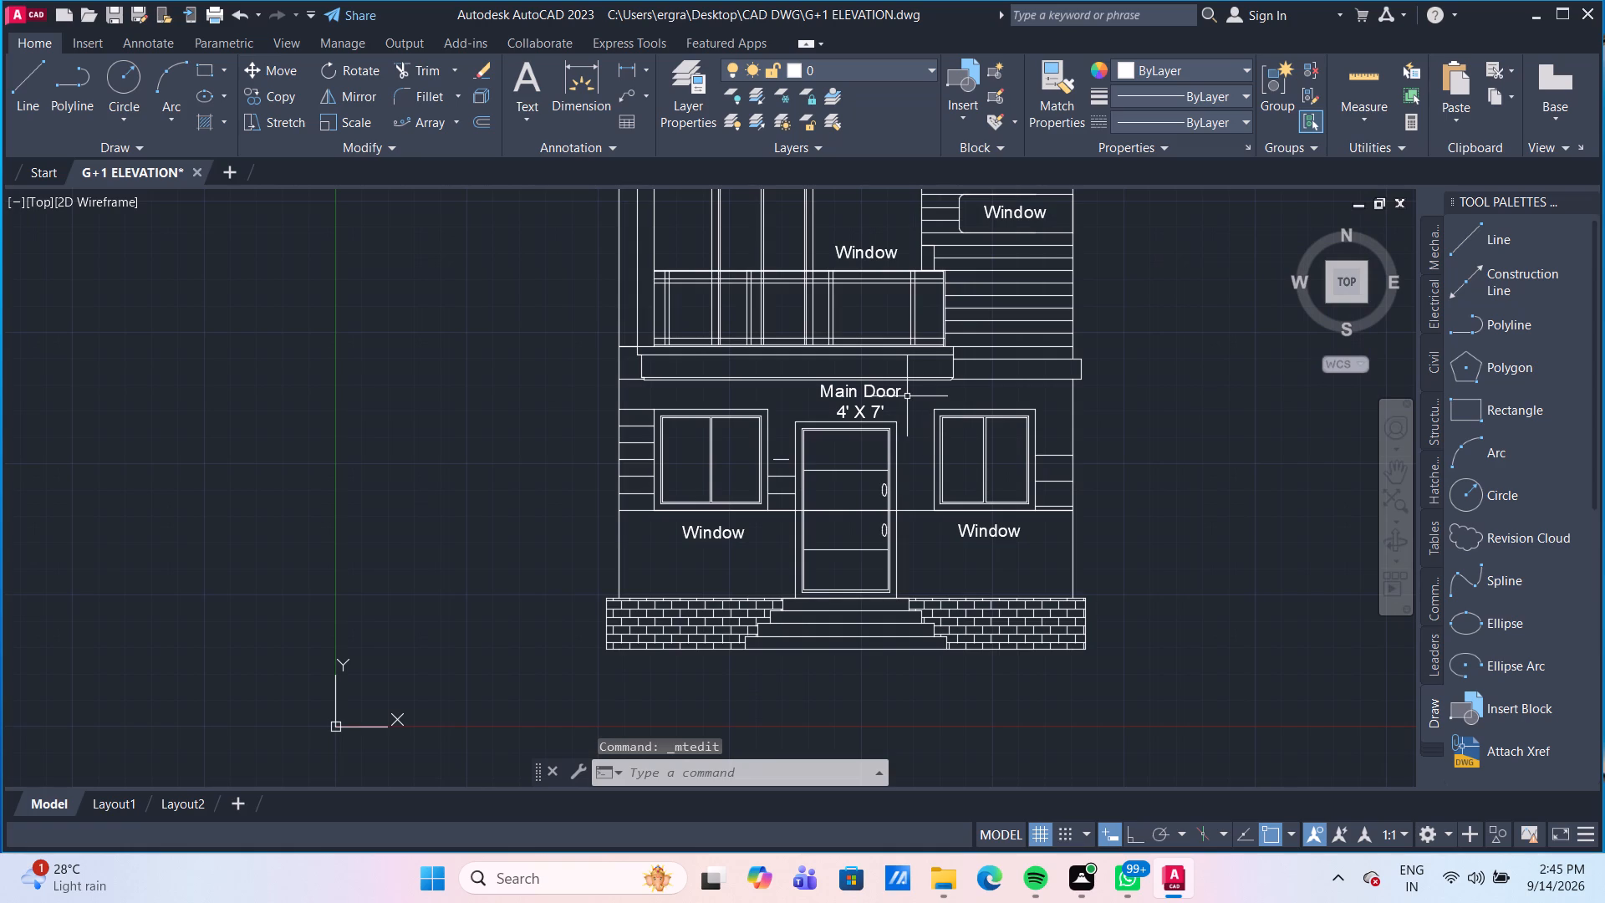
{"action": "middle_click_drag", "start_coordinate": [907, 395], "coordinate": [766, 491]}
{"action": "middle_click", "coordinate": [766, 491]}
{"action": "middle_click_drag", "start_coordinate": [746, 393], "coordinate": [717, 489]}
{"action": "scroll", "coordinate": [731, 462], "scroll_direction": "down", "scroll_amount": 1}
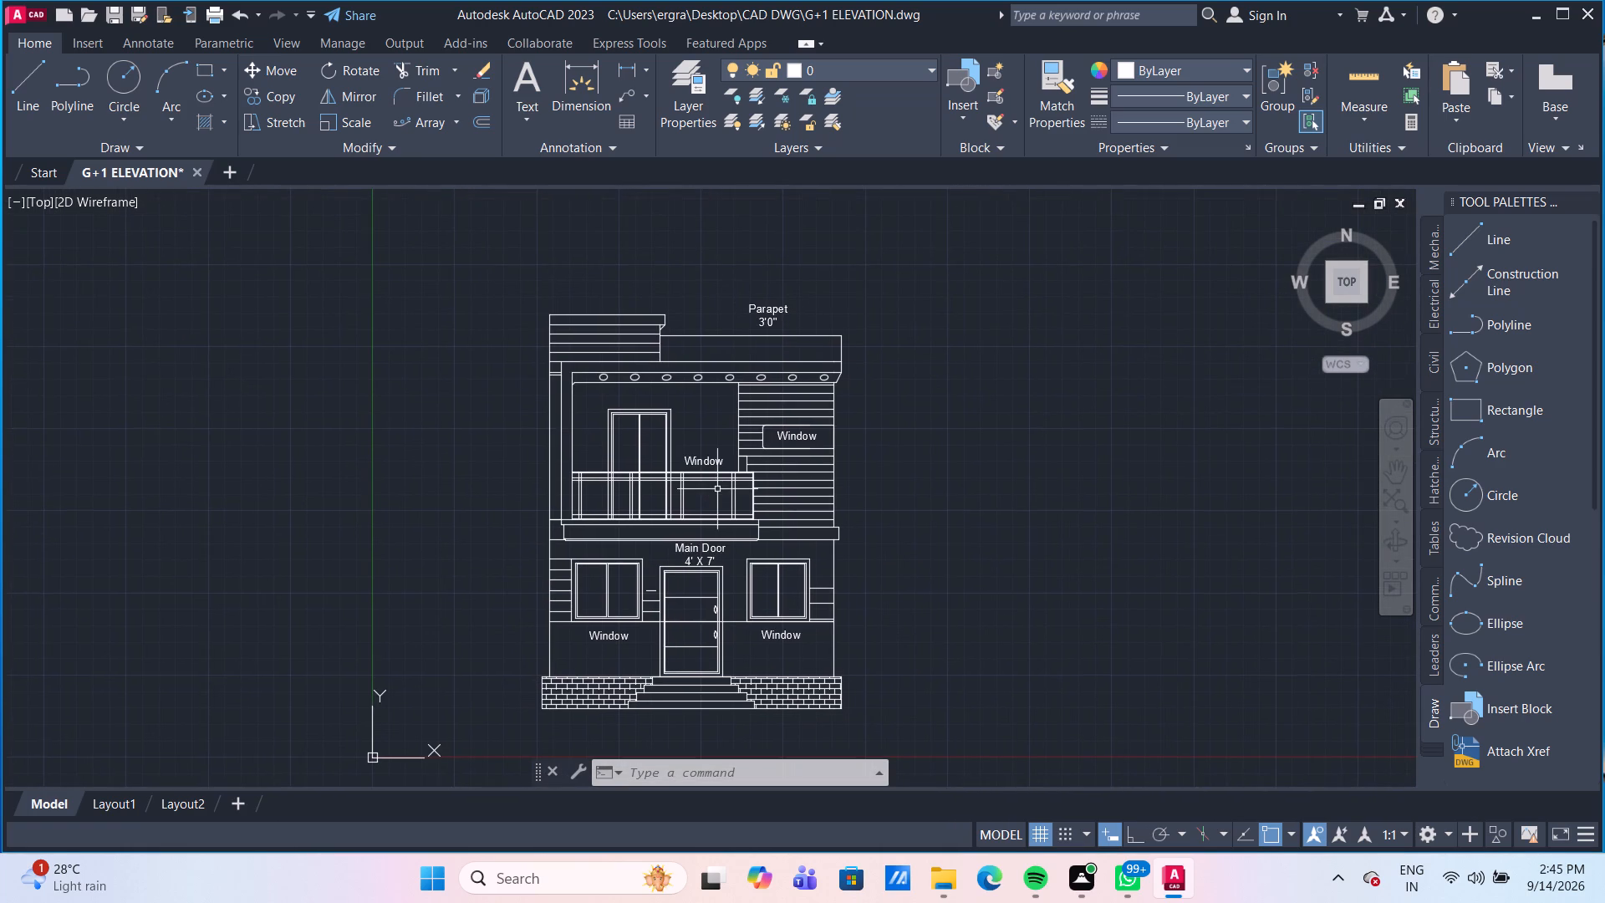
{"action": "scroll", "coordinate": [706, 451], "scroll_direction": "up", "scroll_amount": 2}
{"action": "double_click", "coordinate": [714, 477]}
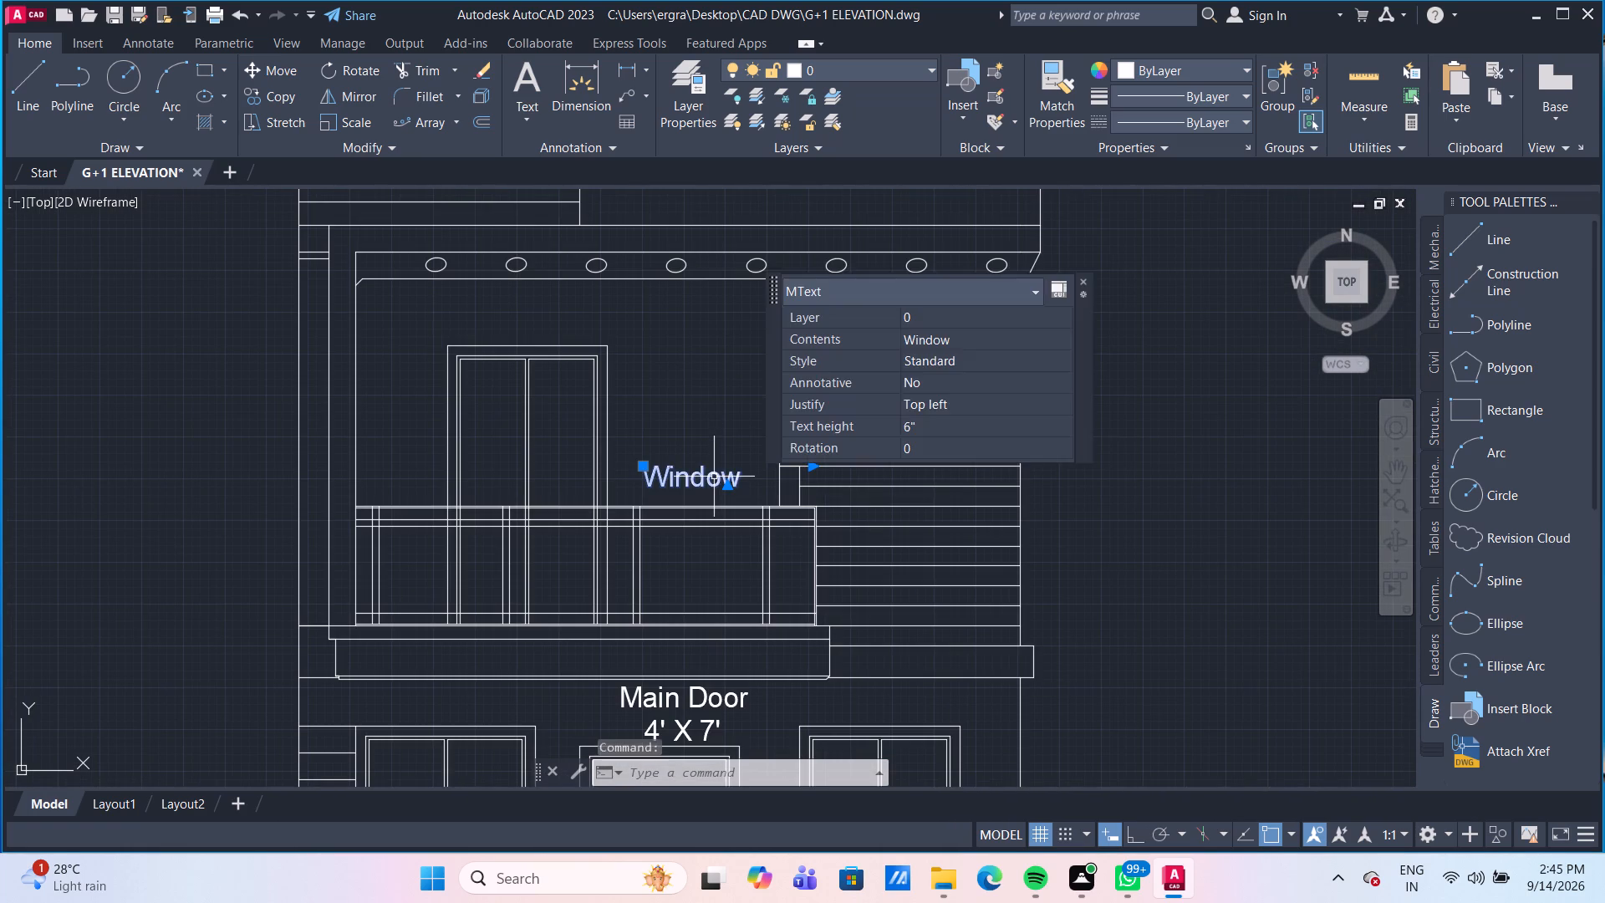
{"action": "left_click", "coordinate": [757, 482]}
{"action": "key", "text": "BackSpace"}
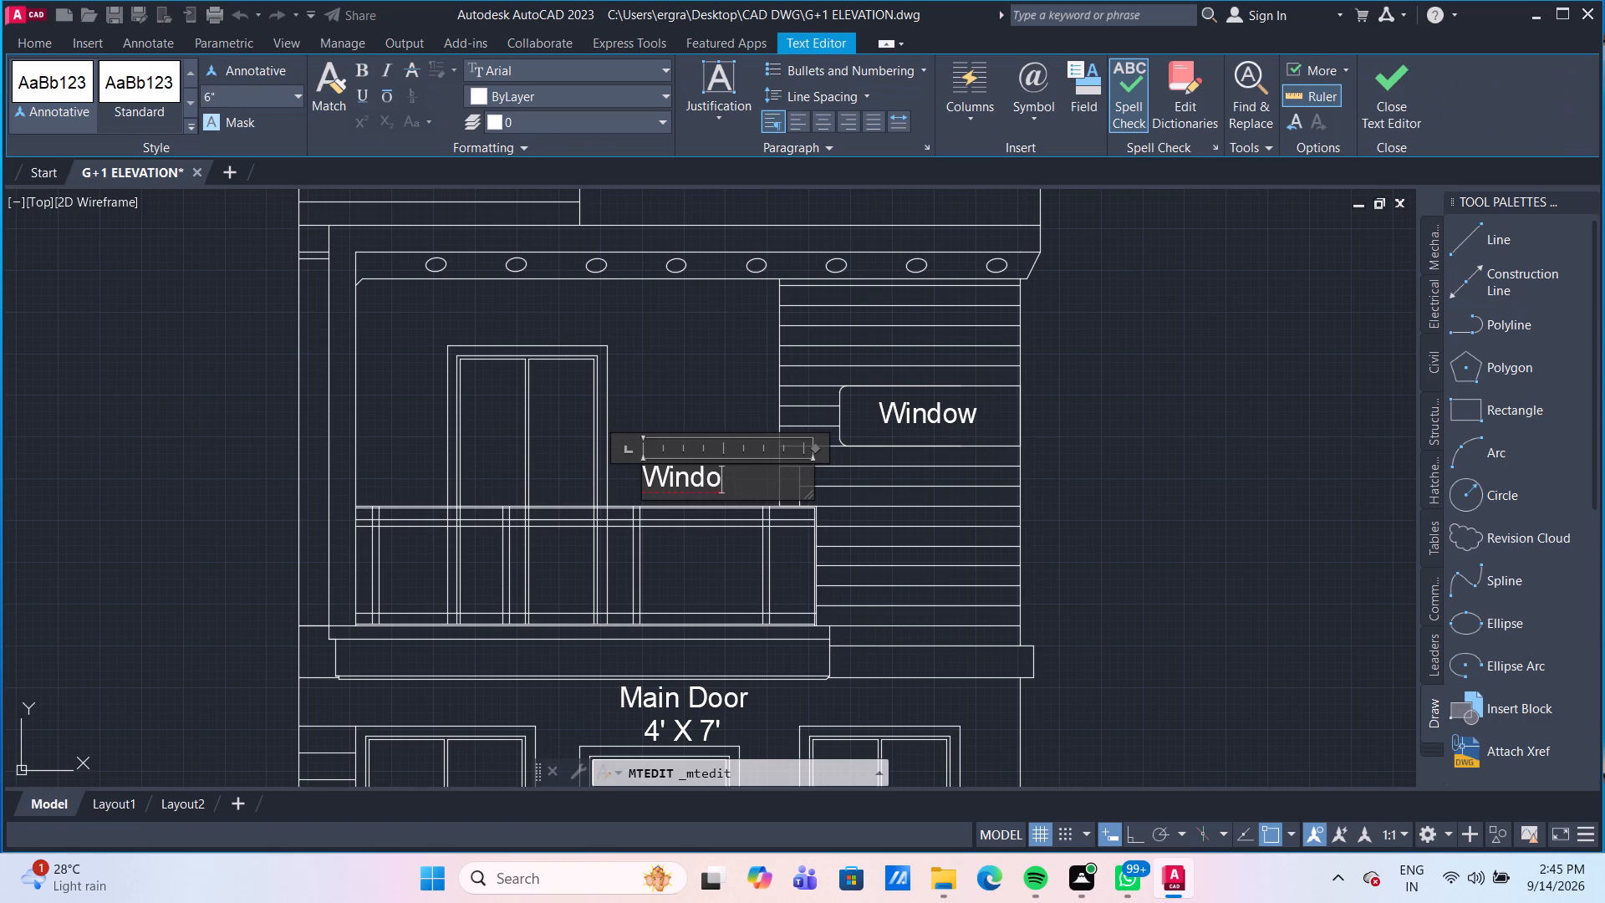
{"action": "key", "text": "BackSpace"}
{"action": "key", "text": "BackSpace"}
{"action": "key", "text": "BackSpace"}
{"action": "key", "text": "BackSpace"}
{"action": "key", "text": "BackSpace"}
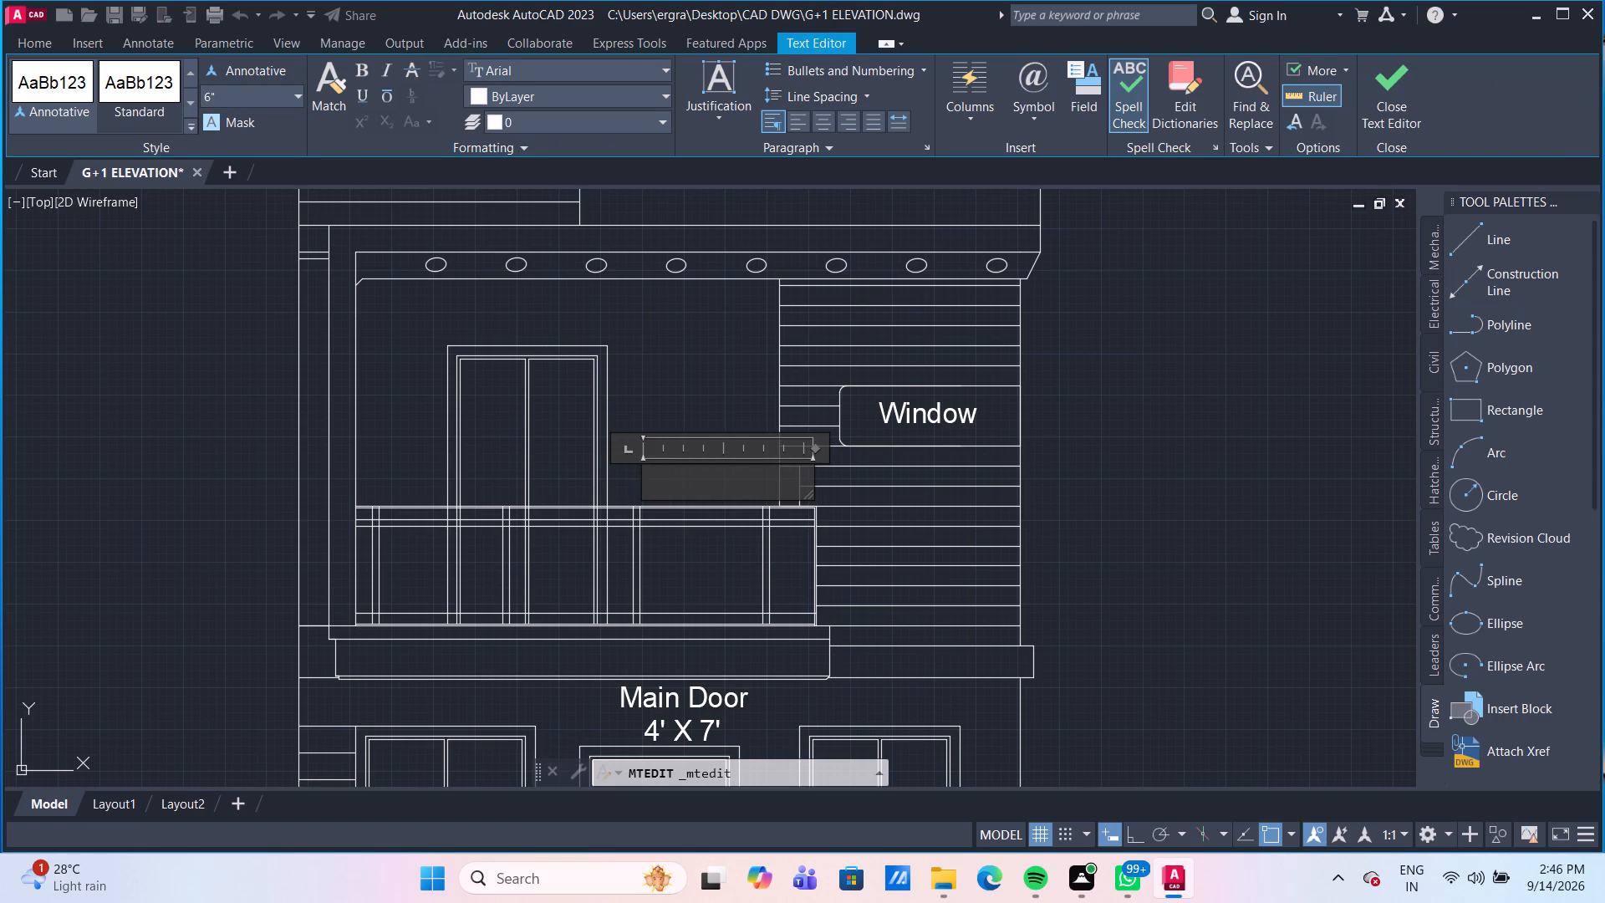
{"action": "type", "text": "Ba"}
{"action": "type", "text": "lcany"}
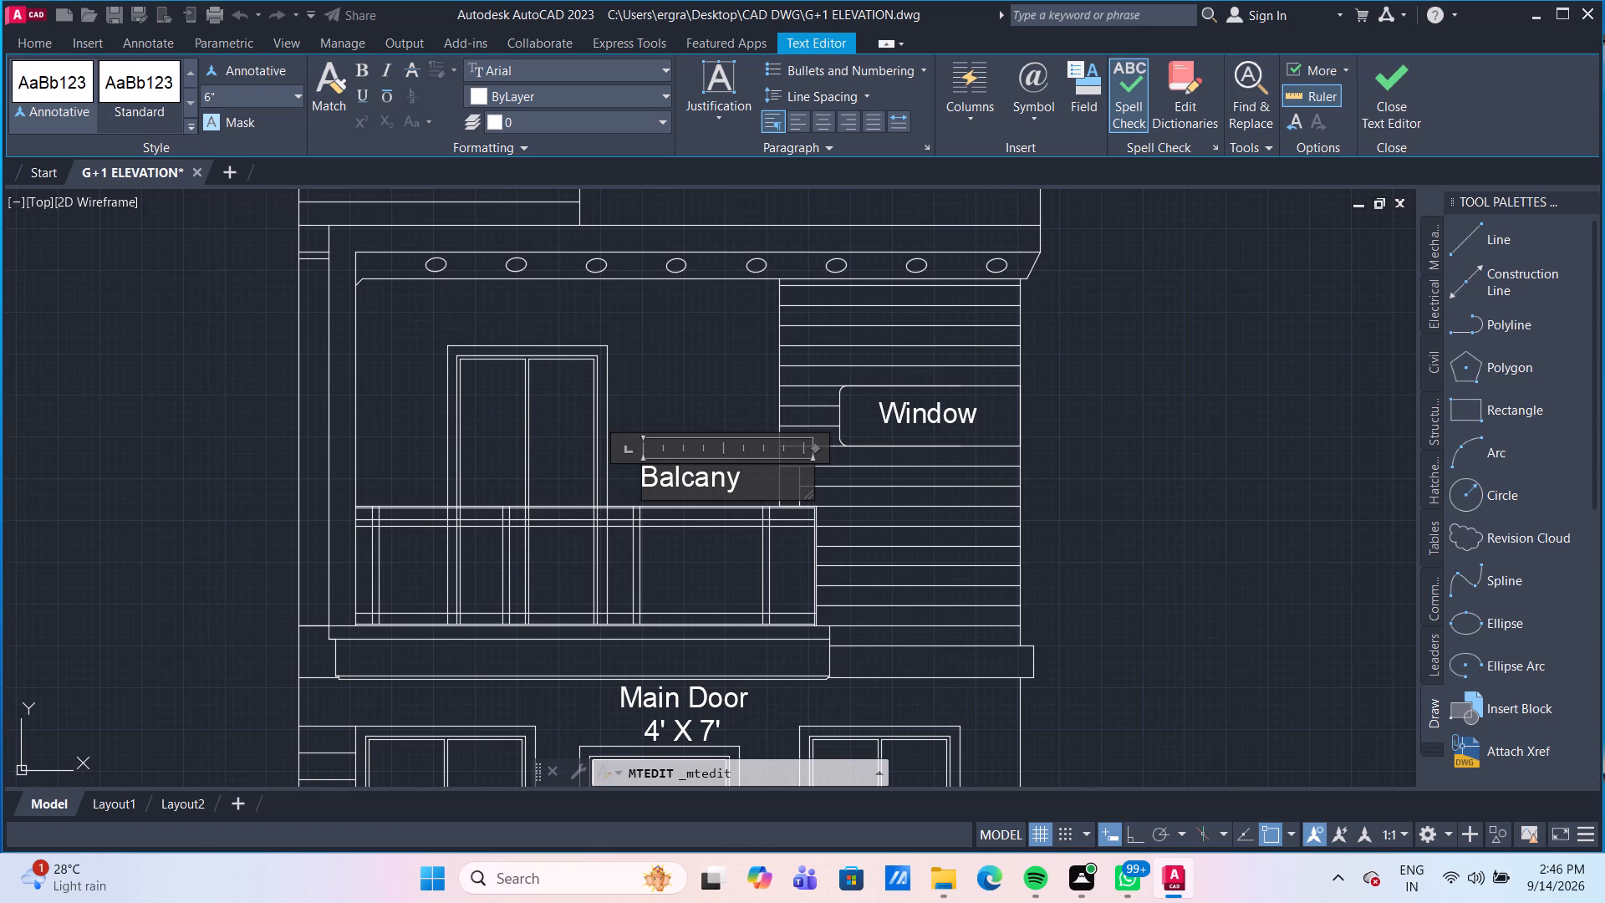
{"action": "key", "text": "BackSpace"}
{"action": "key", "text": "BackSpace"}
{"action": "key", "text": "BackSpace"}
{"action": "type", "text": "ony"}
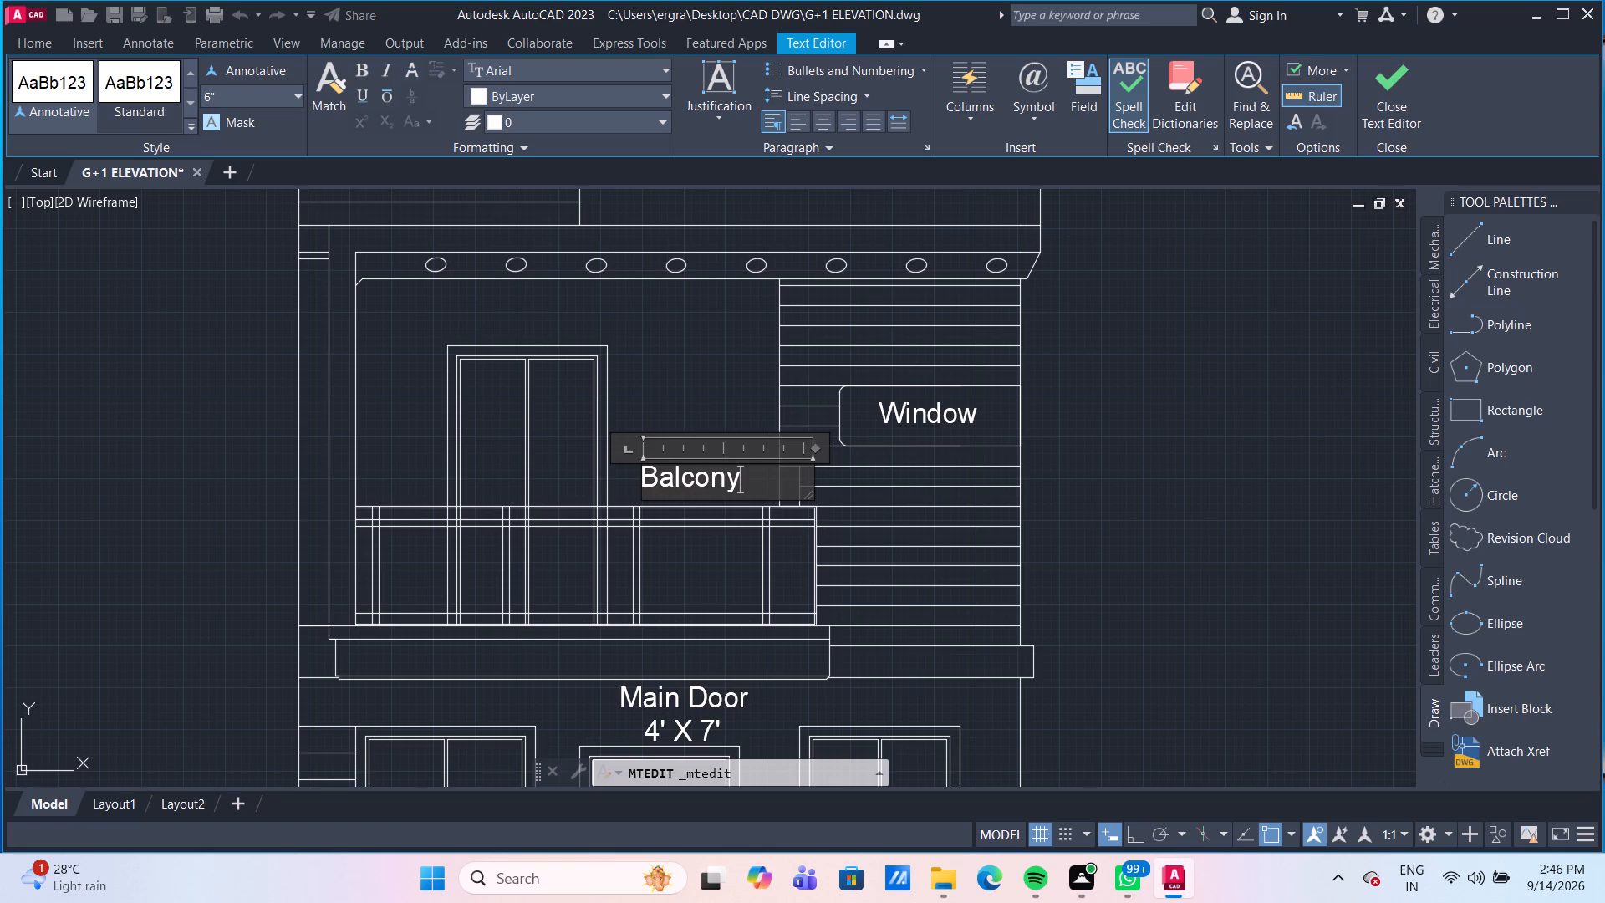
{"action": "left_click", "coordinate": [734, 370]}
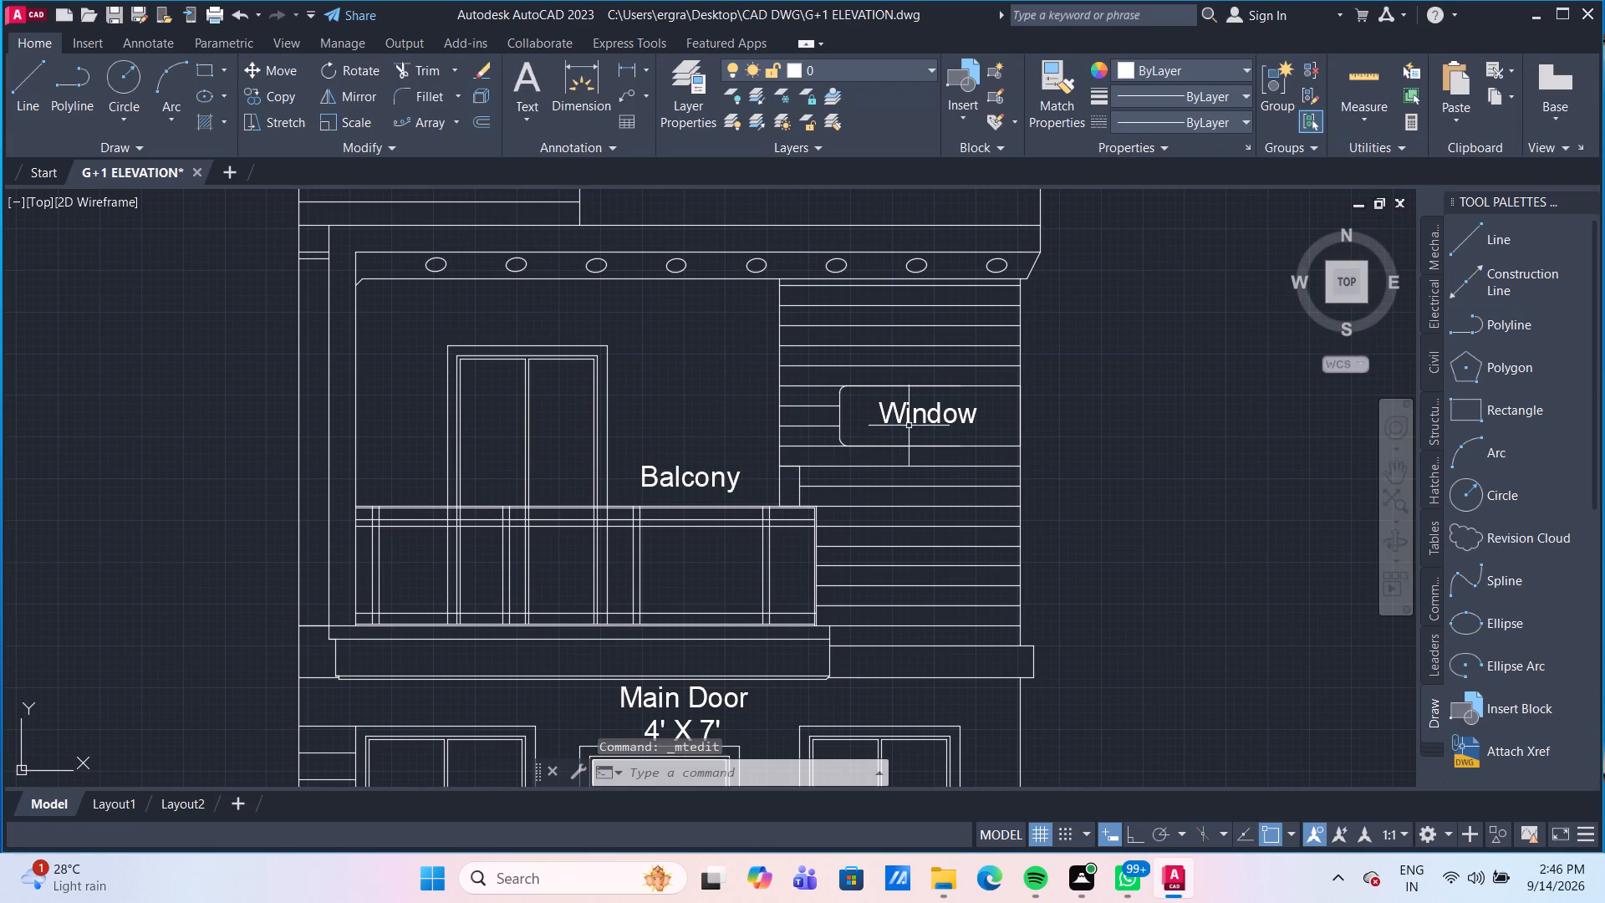
Replace the text of the Window label inside the rounded panel on the striped wall with Cladding.
{"action": "double_click", "coordinate": [956, 415]}
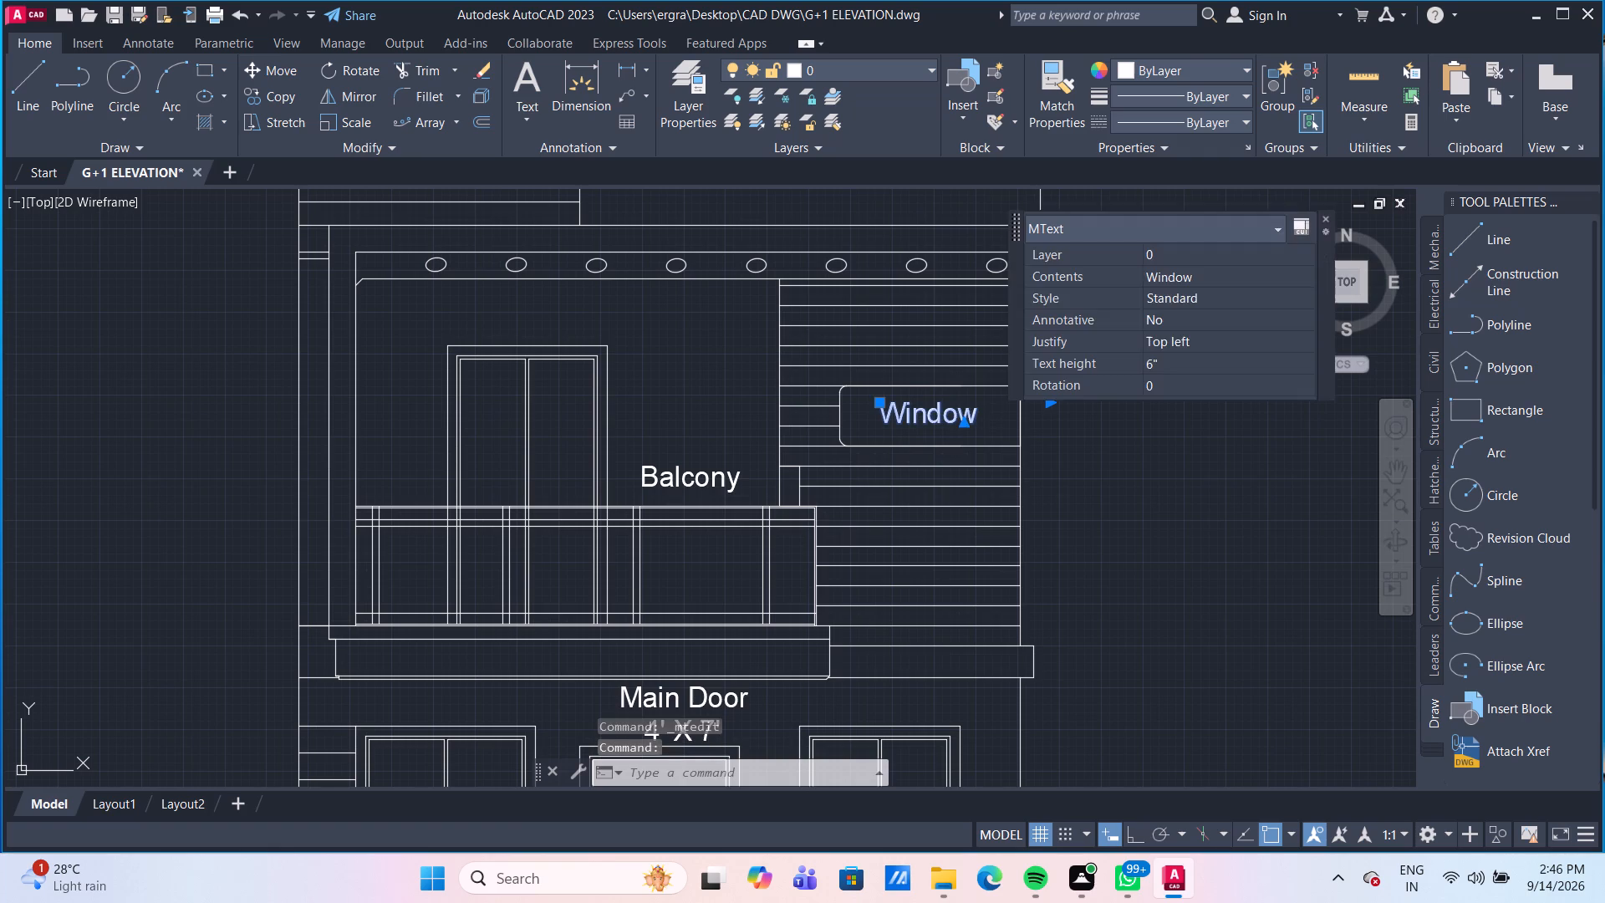
{"action": "left_click", "coordinate": [976, 416]}
{"action": "key", "text": "BackSpace"}
{"action": "key", "text": "BackSpace"}
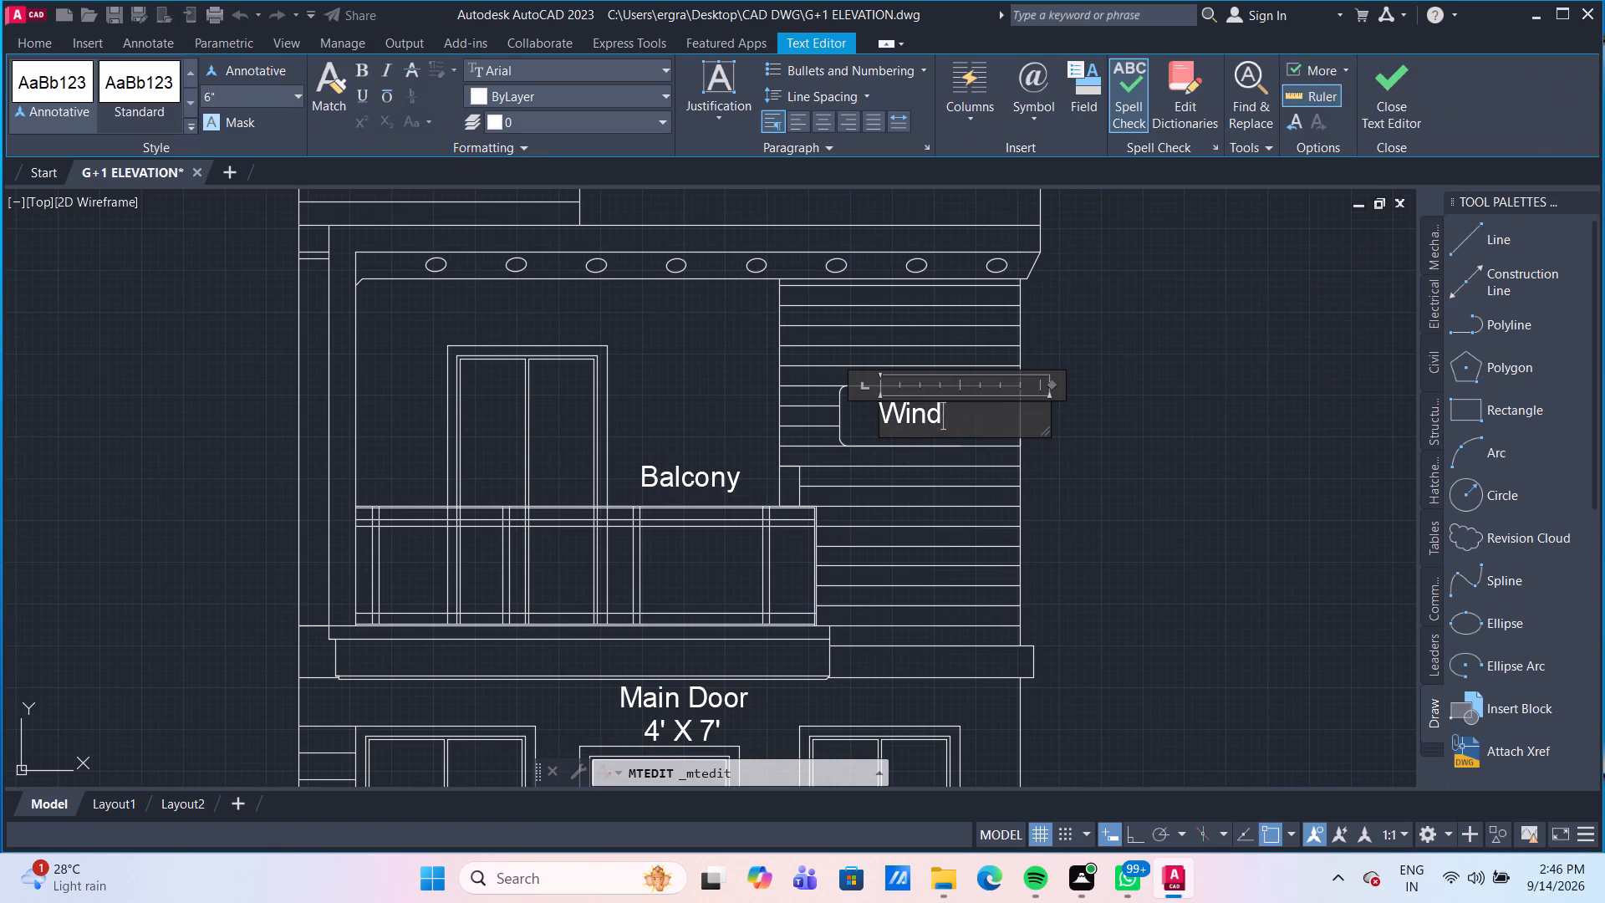
{"action": "key", "text": "BackSpace"}
{"action": "key", "text": "BackSpace"}
{"action": "key", "text": "BackSpace"}
{"action": "key", "text": "BackSpace"}
{"action": "key", "text": "shift+c"}
{"action": "type", "text": "la"}
{"action": "type", "text": "dd"}
{"action": "type", "text": "ing"}
{"action": "left_click", "coordinate": [1123, 493]}
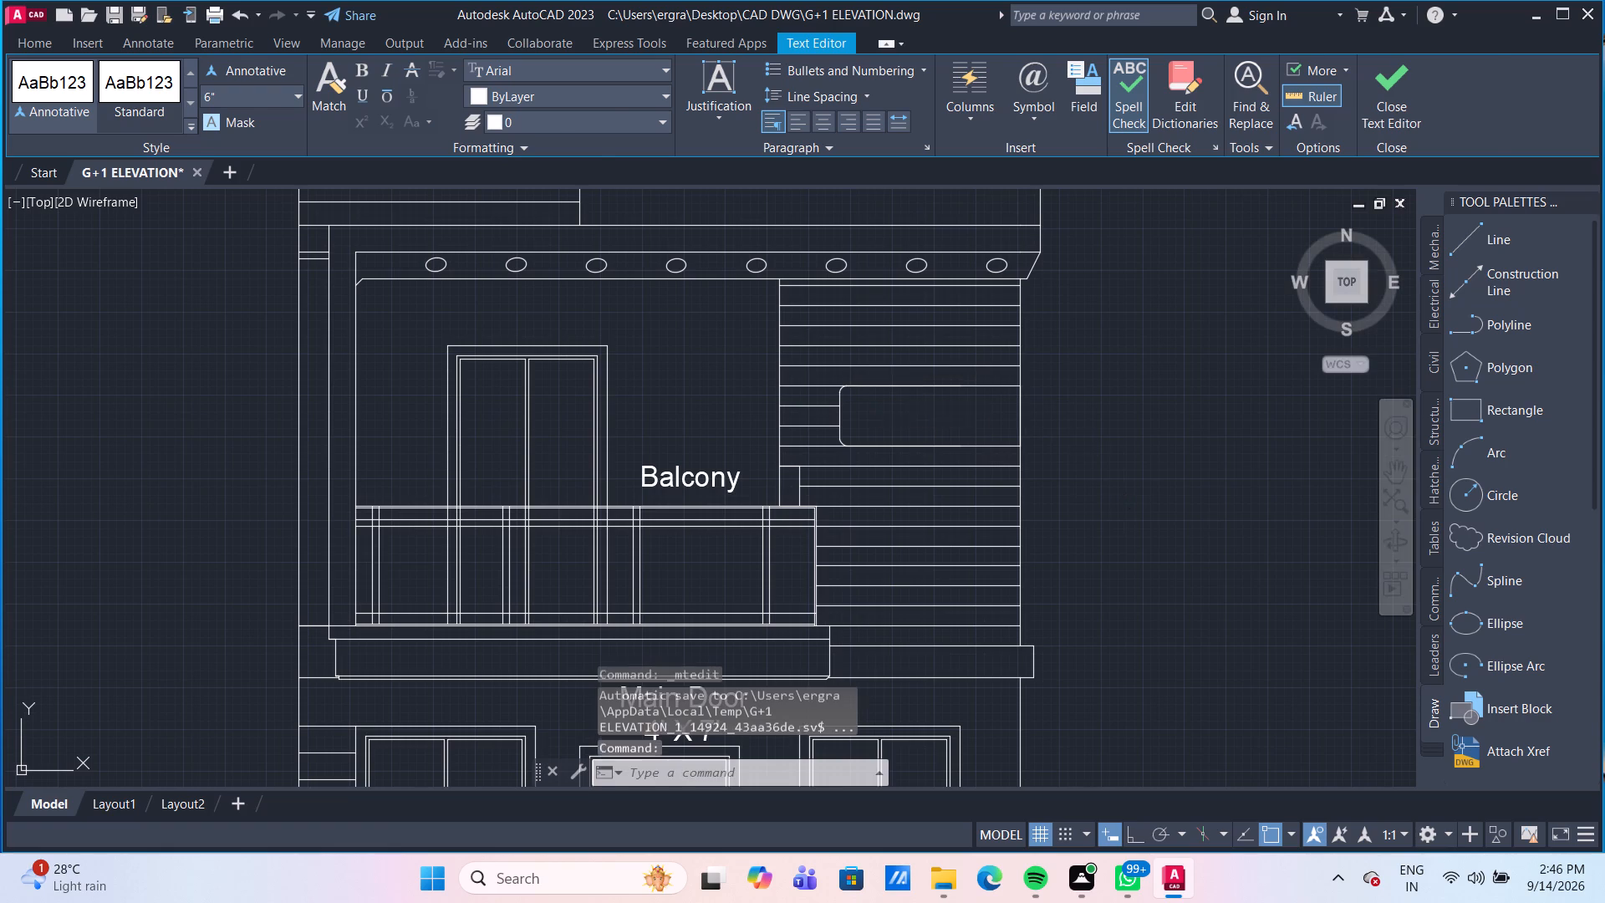
Copy the Window label from under the ground-floor window right of the main door to just below the entrance steps.
{"action": "scroll", "coordinate": [1123, 493], "scroll_direction": "down", "scroll_amount": 3}
{"action": "middle_click_drag", "start_coordinate": [1155, 528], "coordinate": [1078, 422]}
{"action": "scroll", "coordinate": [1091, 439], "scroll_direction": "up", "scroll_amount": 1}
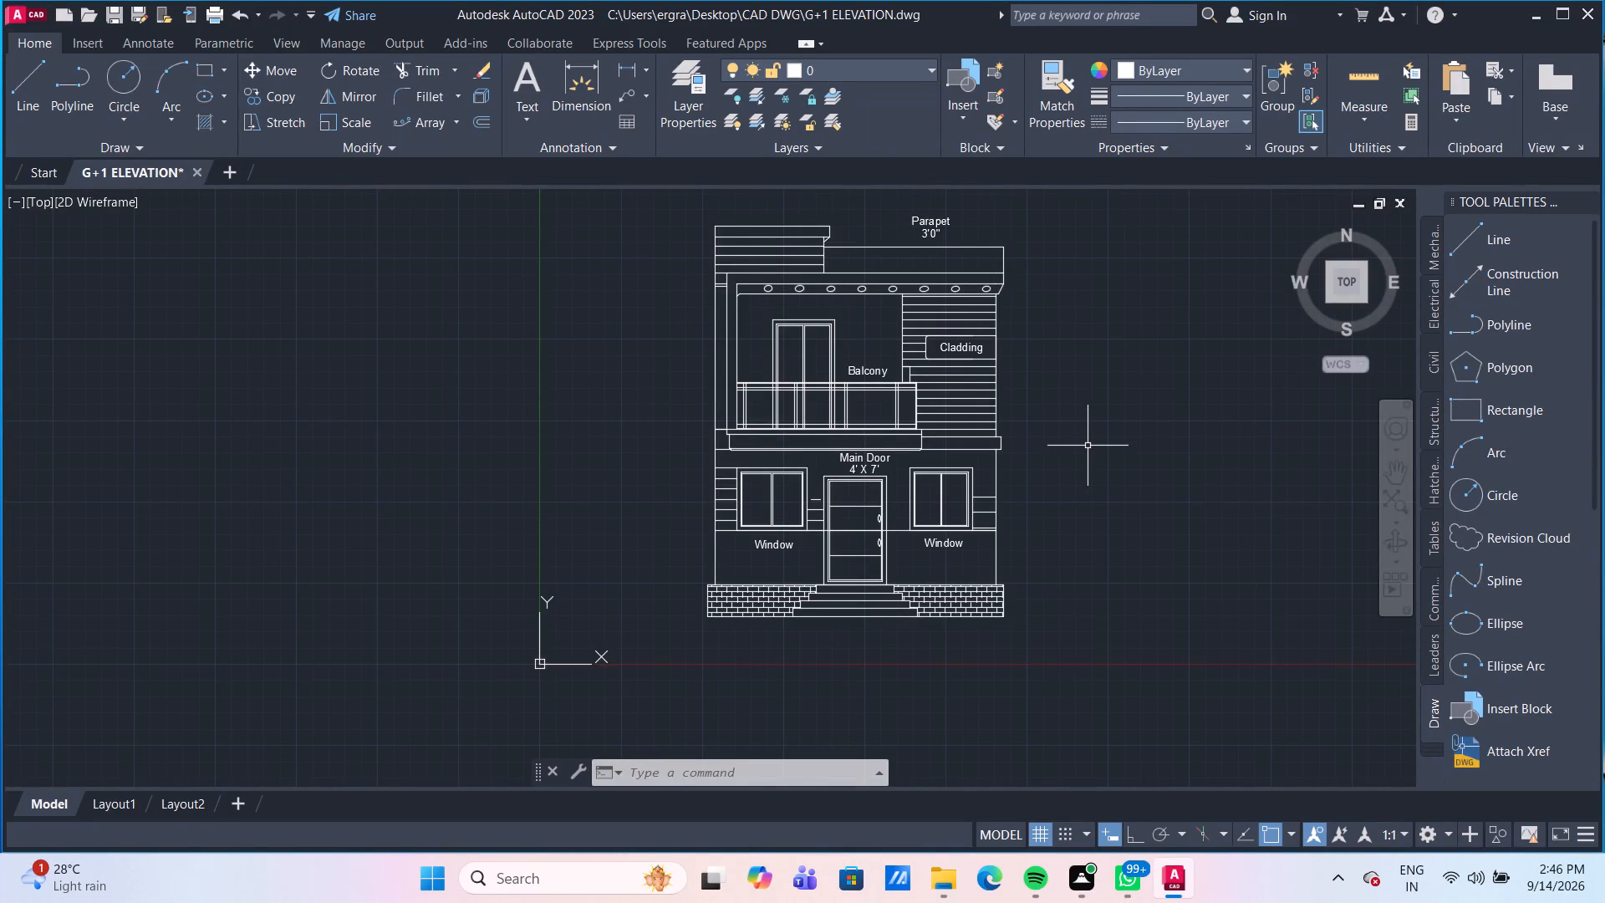
{"action": "scroll", "coordinate": [1106, 538], "scroll_direction": "down", "scroll_amount": 1}
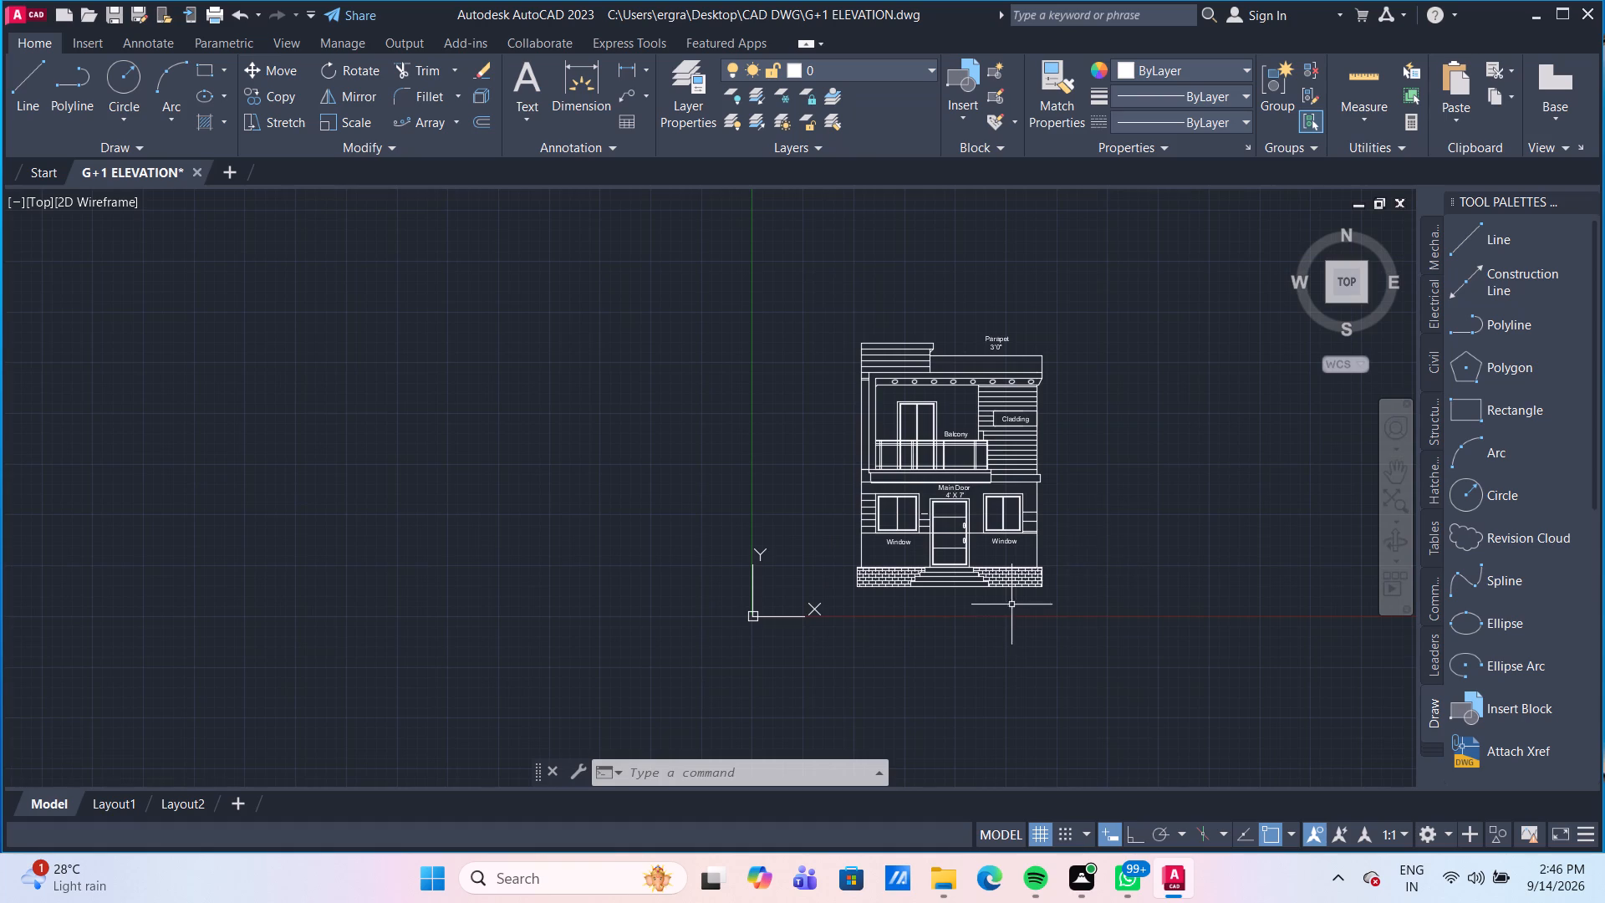
{"action": "scroll", "coordinate": [996, 592], "scroll_direction": "up", "scroll_amount": 3}
{"action": "scroll", "coordinate": [877, 623], "scroll_direction": "down", "scroll_amount": 1}
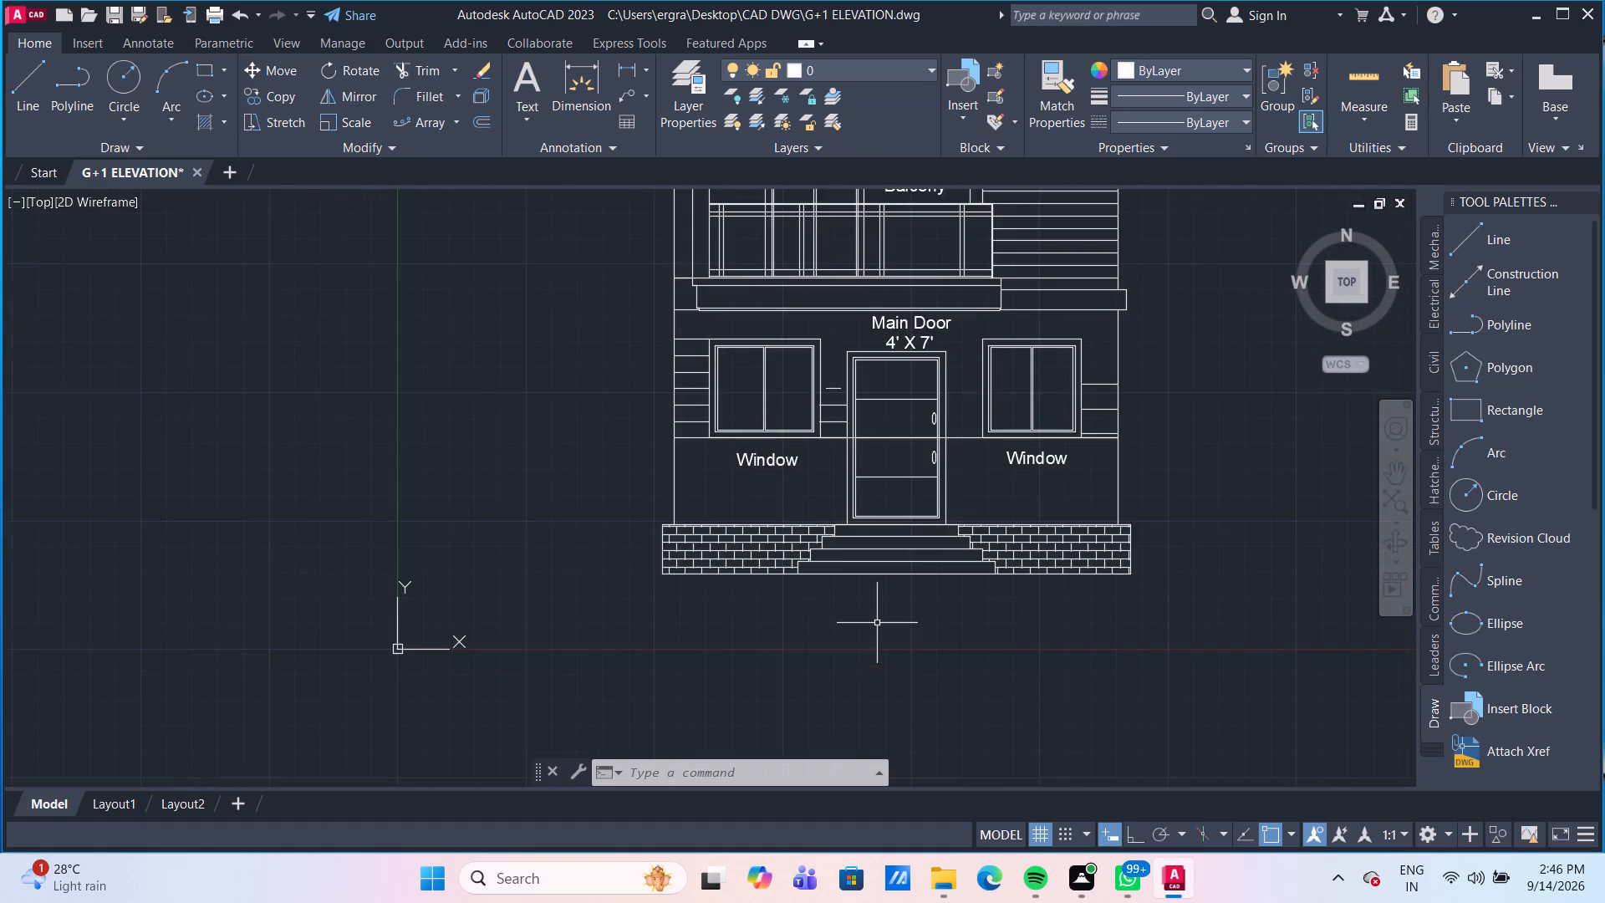
{"action": "scroll", "coordinate": [877, 623], "scroll_direction": "down", "scroll_amount": 1}
{"action": "left_click", "coordinate": [977, 522]}
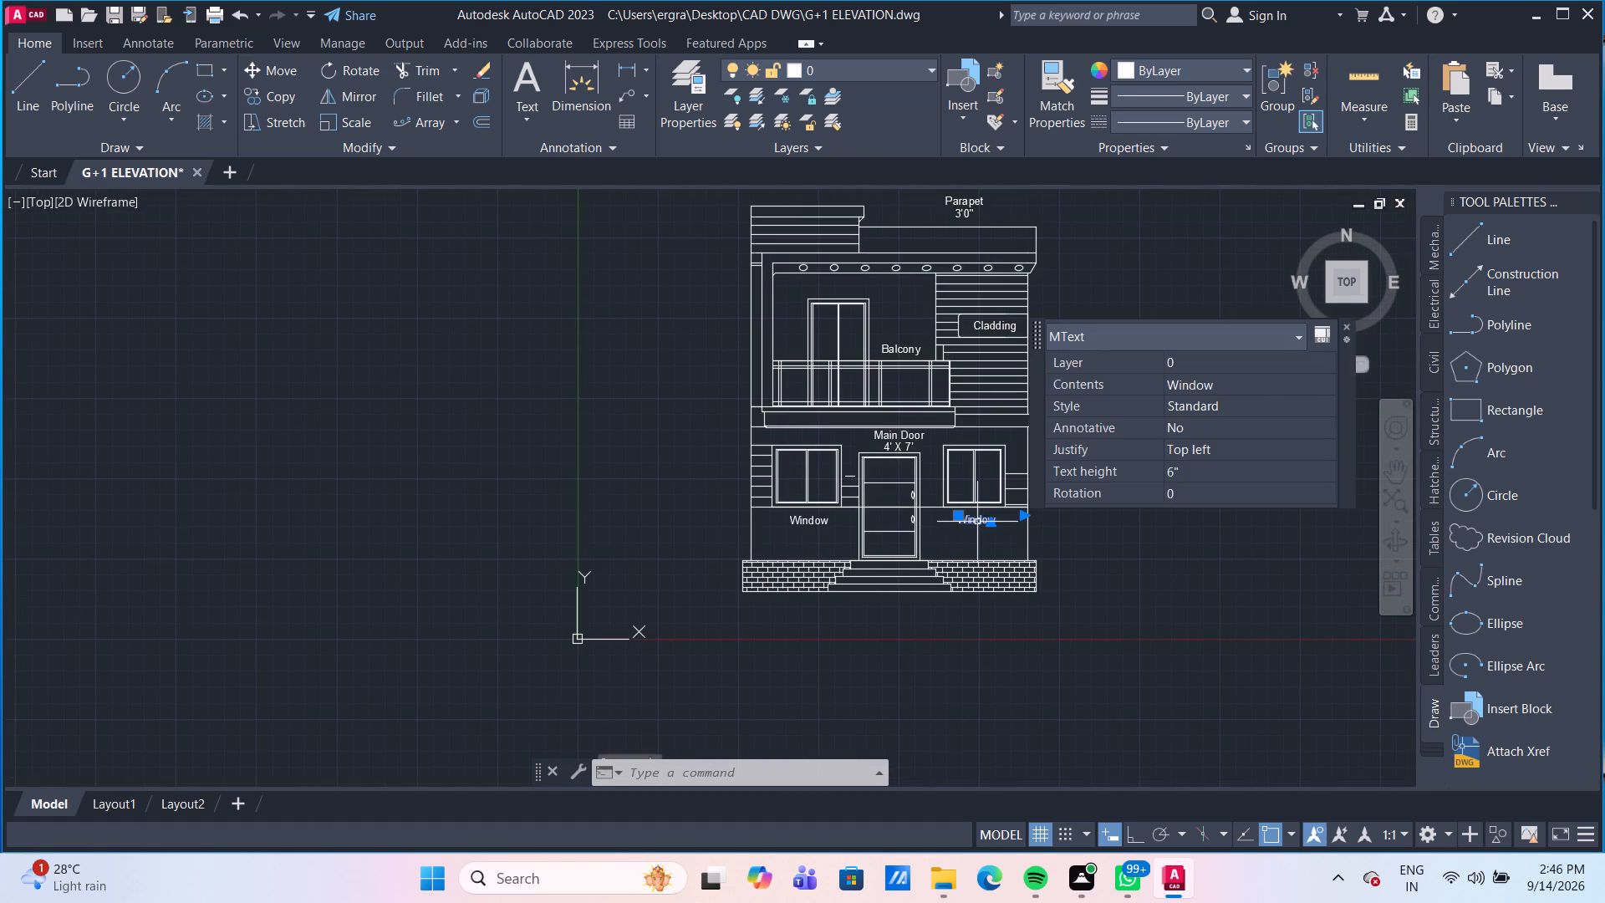
{"action": "scroll", "coordinate": [976, 531], "scroll_direction": "up", "scroll_amount": 1}
{"action": "type", "text": "co"}
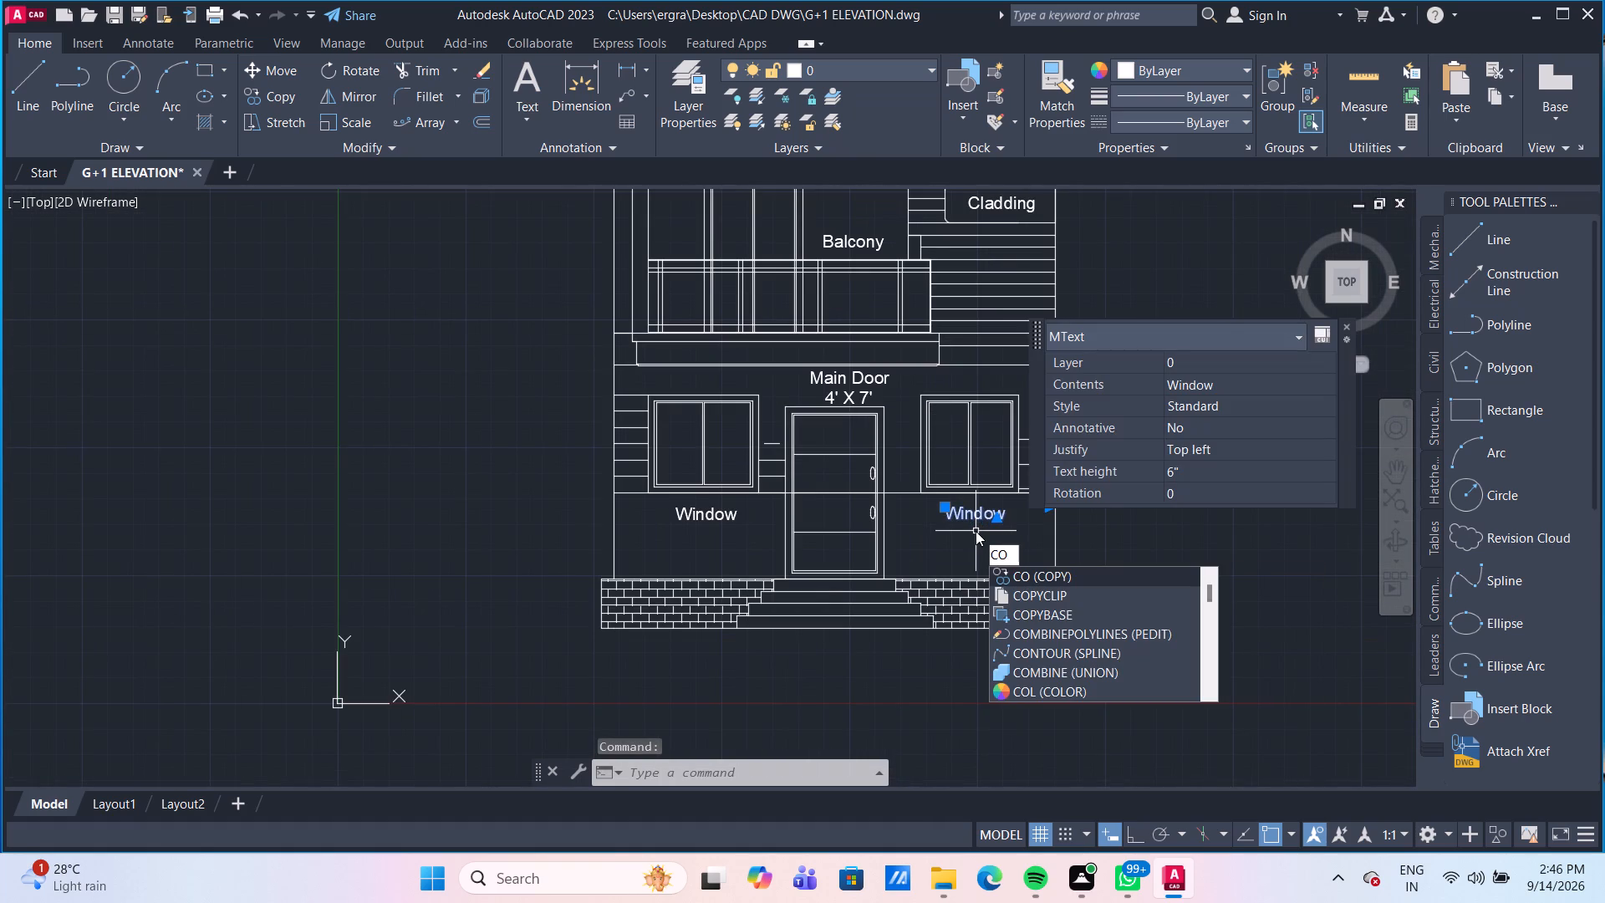
{"action": "key", "text": "Return"}
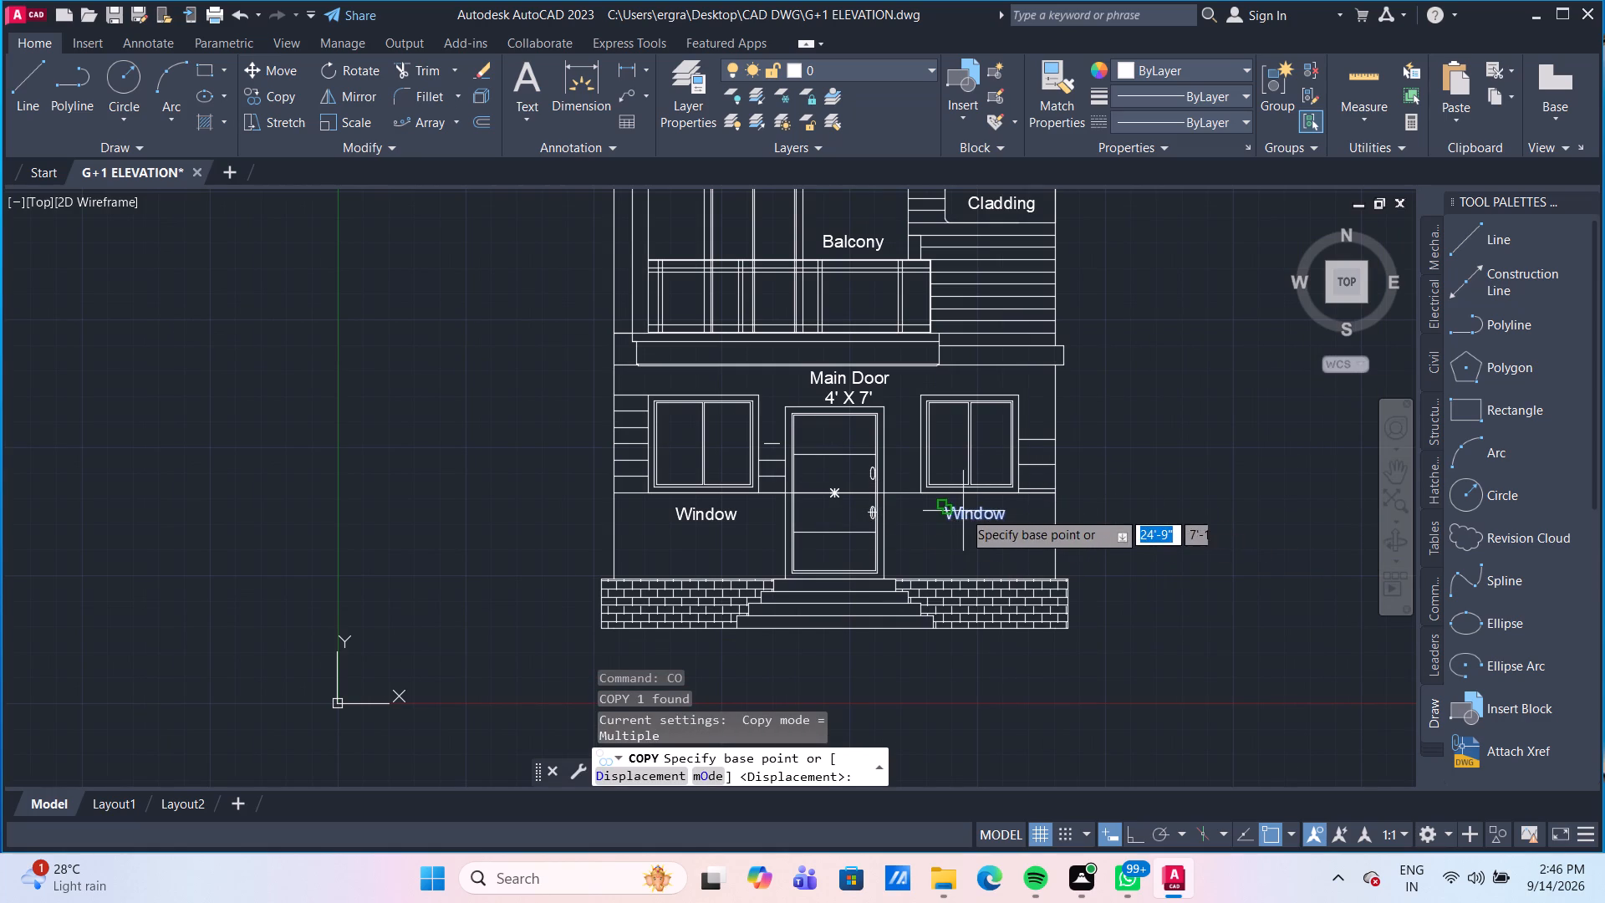
{"action": "left_click", "coordinate": [952, 517]}
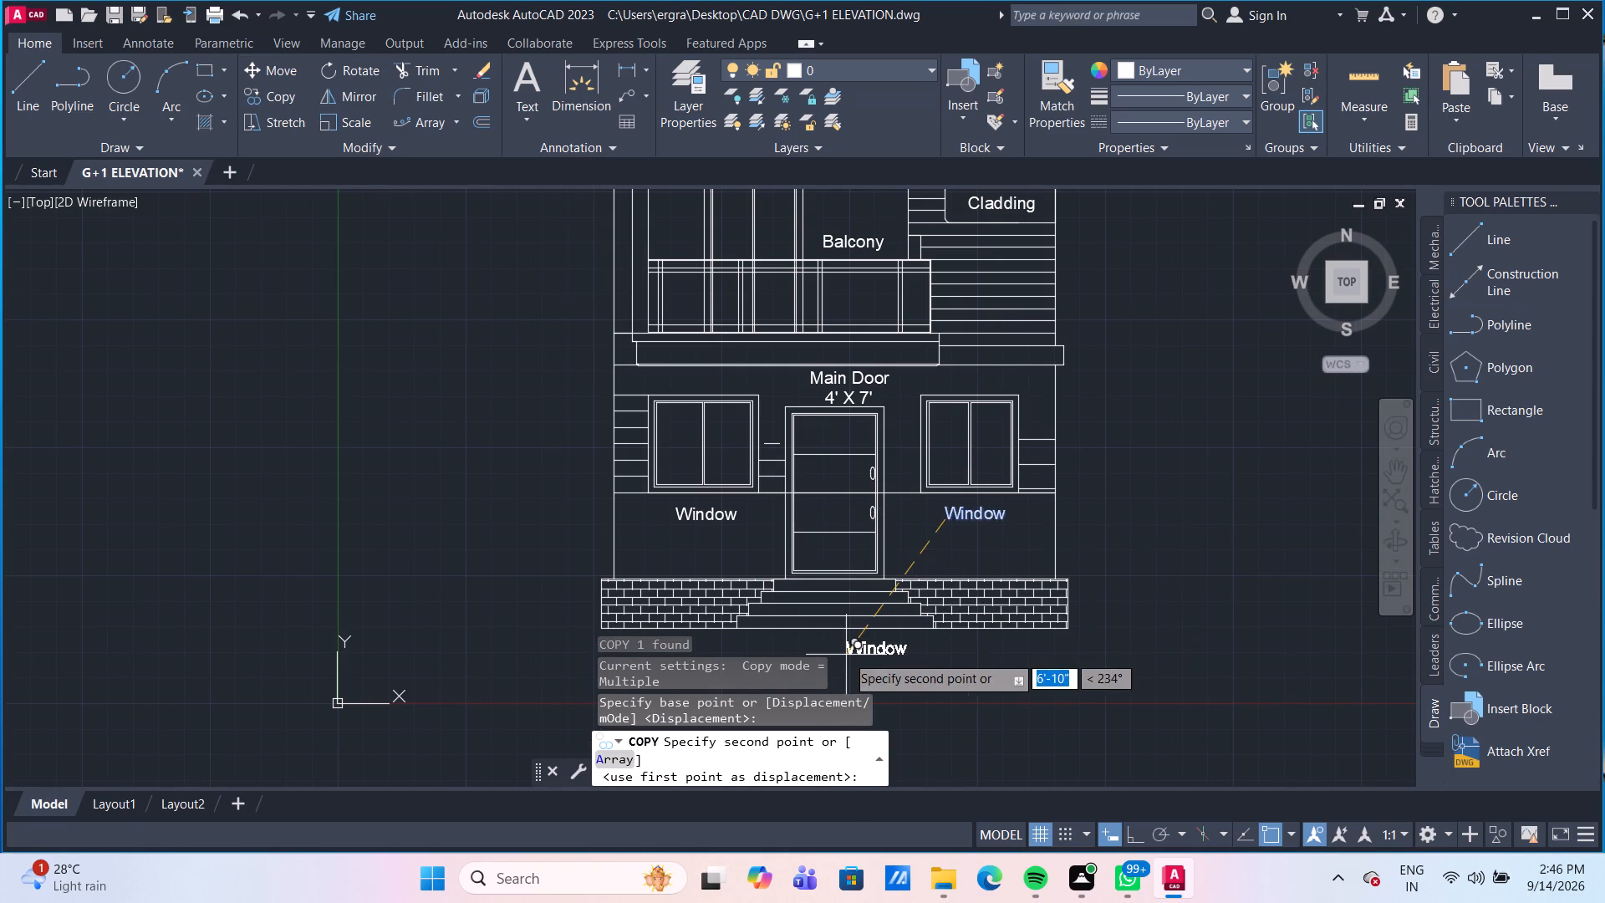
{"action": "middle_click_drag", "start_coordinate": [846, 655], "coordinate": [859, 520]}
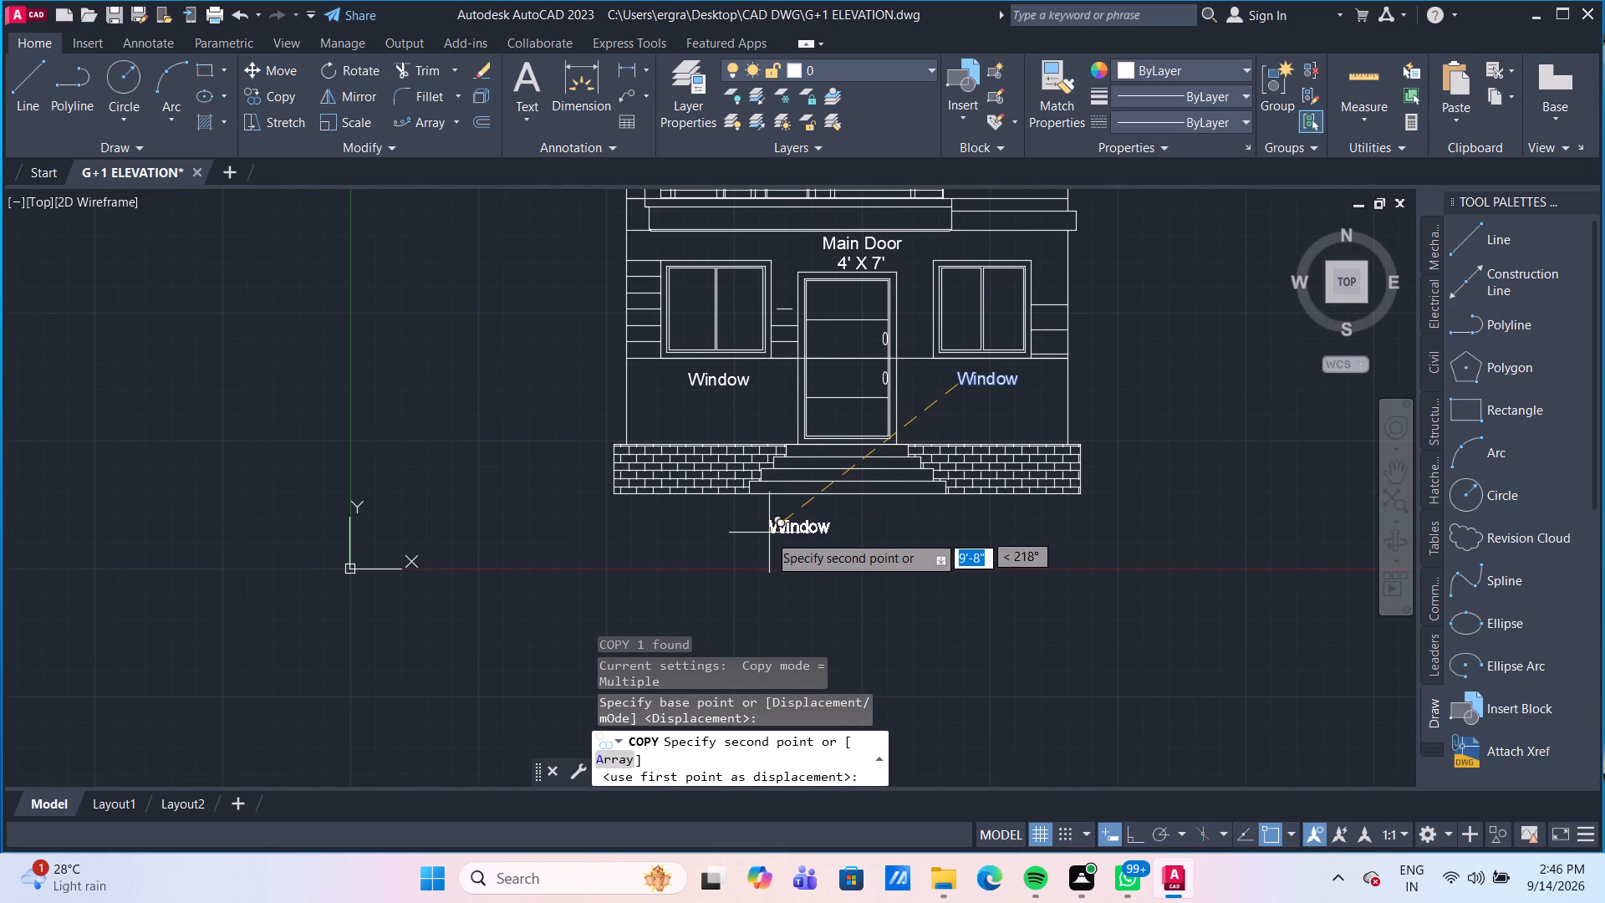
{"action": "left_click", "coordinate": [768, 537]}
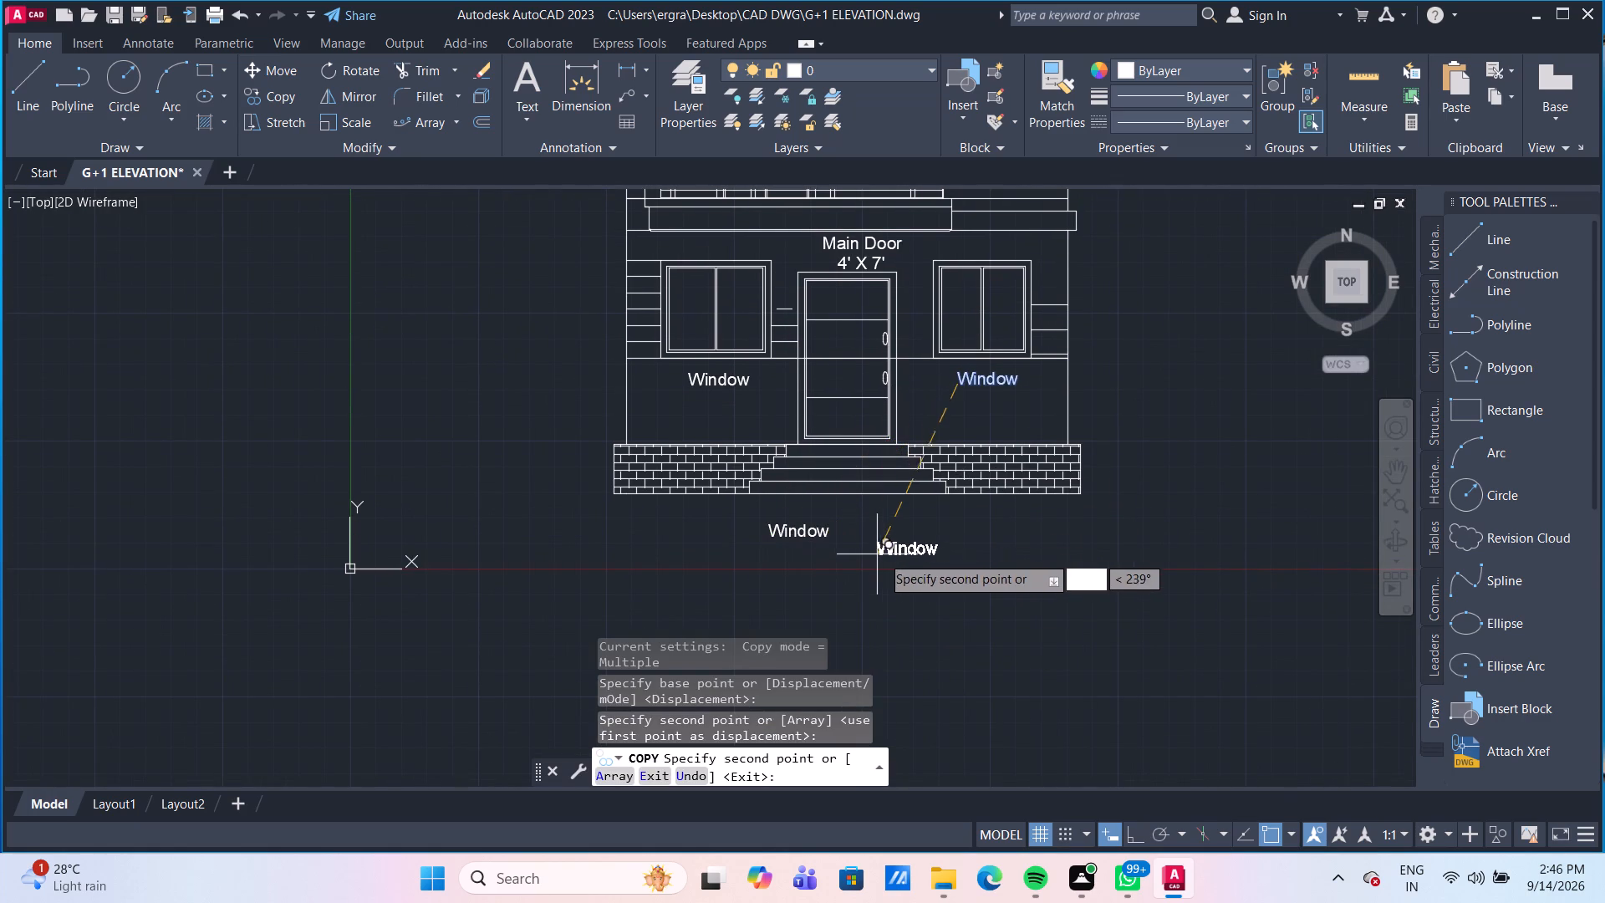
{"action": "key", "text": "Escape"}
Replace the text of the Window label below the entrance steps with Ground Floor 10'0".
{"action": "double_click", "coordinate": [822, 535]}
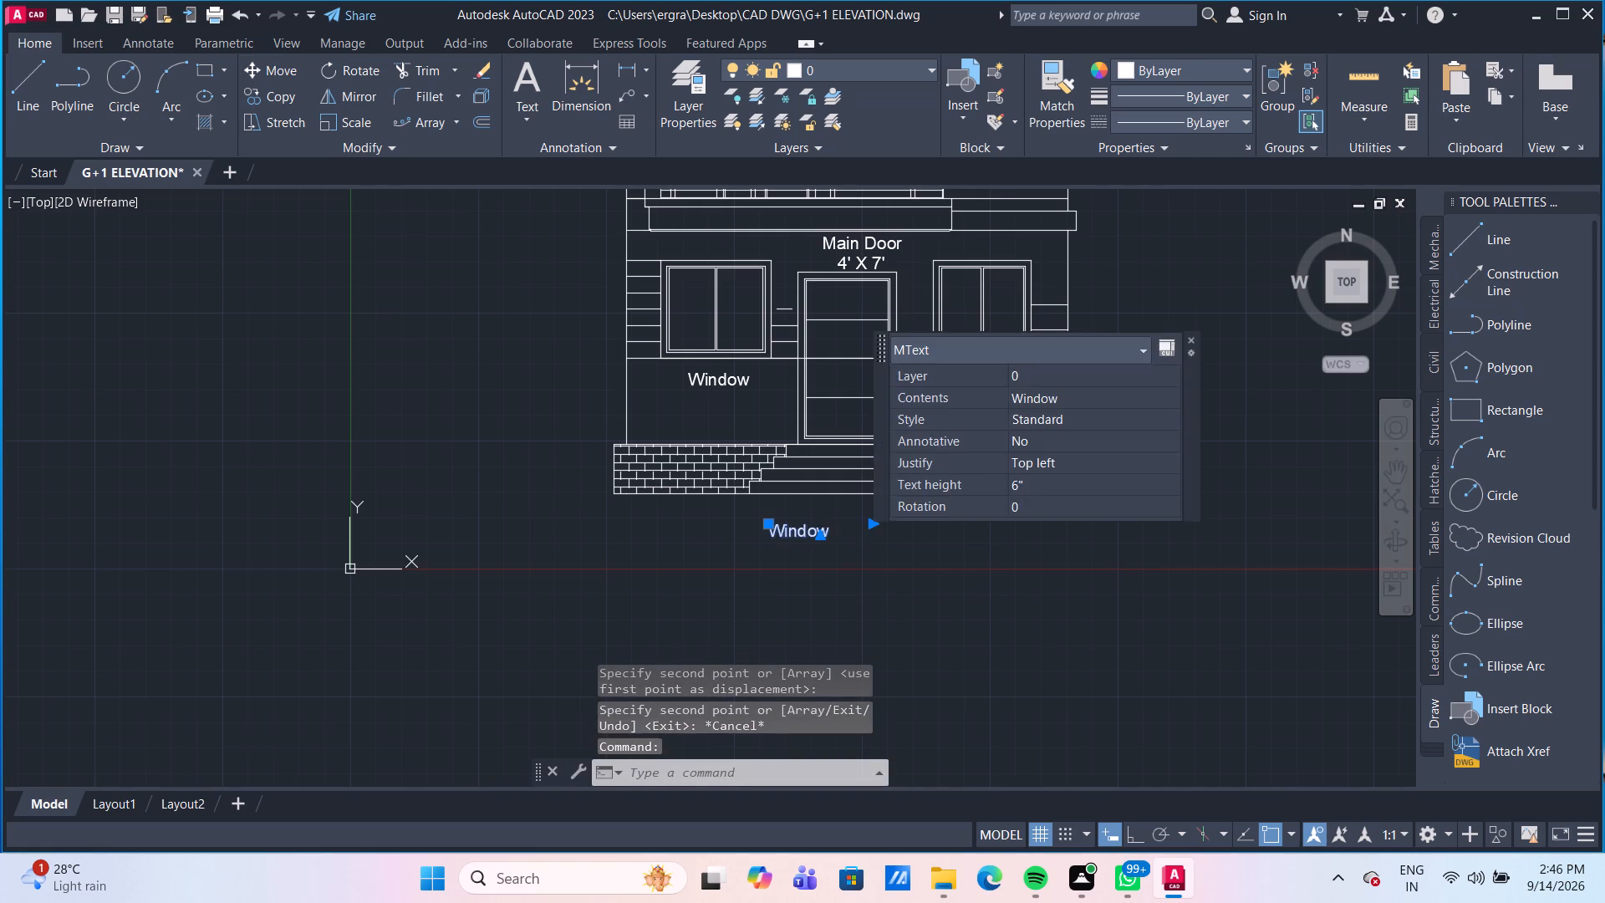
{"action": "left_click", "coordinate": [848, 535]}
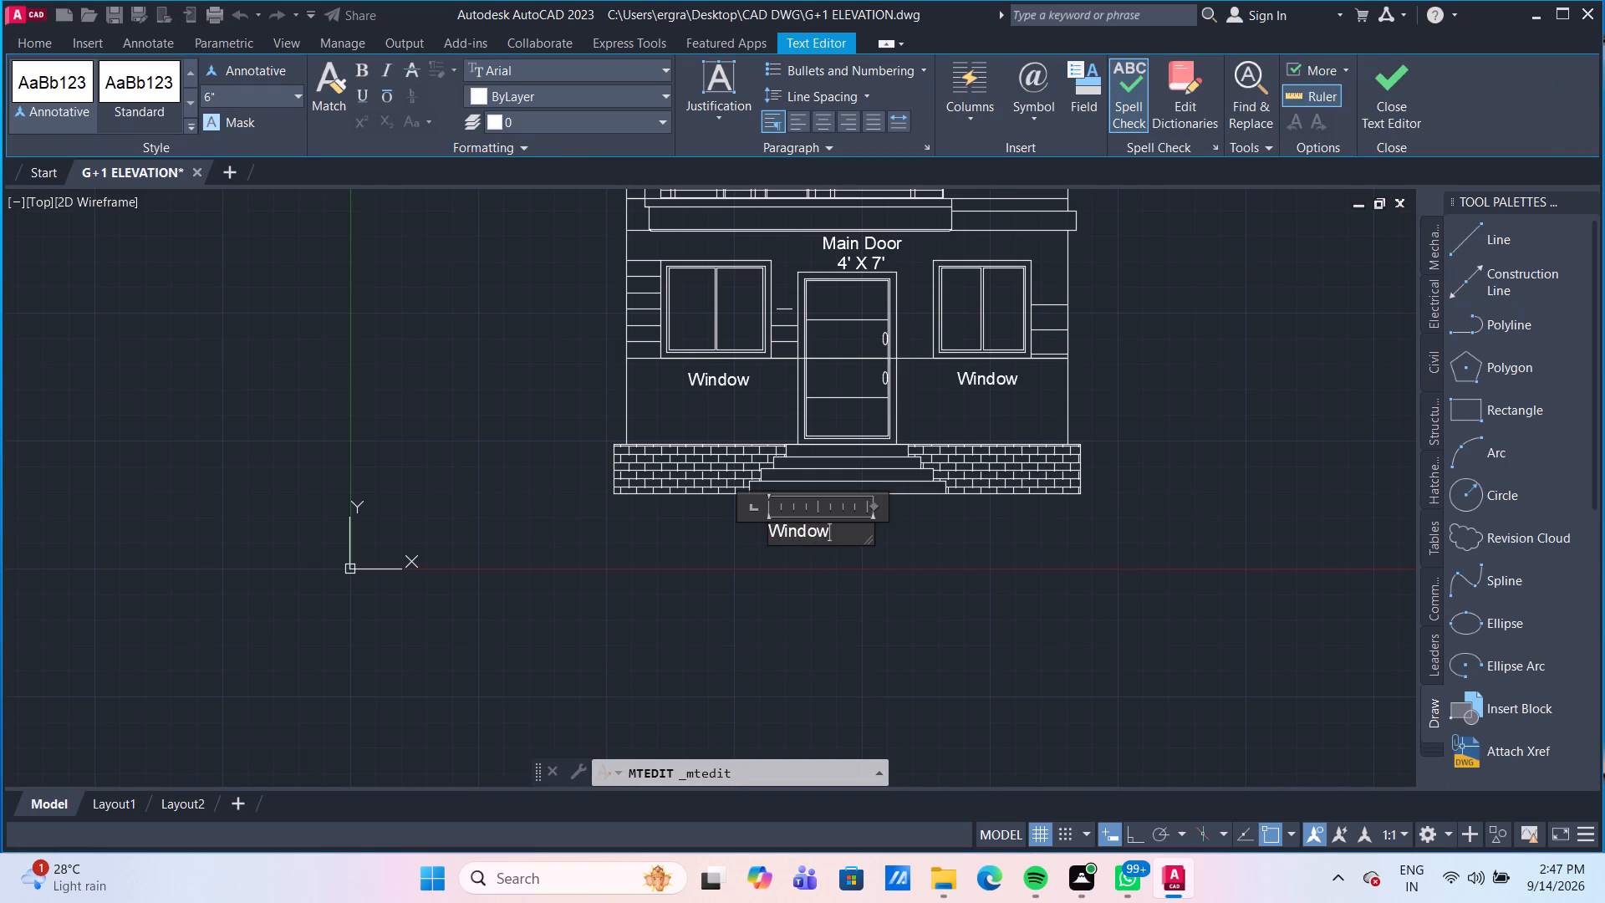
{"action": "key", "text": "BackSpace"}
{"action": "key", "text": "BackSpace"}
{"action": "key", "text": "BackSpace"}
{"action": "key", "text": "BackSpace"}
{"action": "key", "text": "BackSpace"}
{"action": "key", "text": "BackSpace"}
{"action": "key", "text": "shift+g"}
{"action": "type", "text": "round"}
{"action": "key", "text": "space"}
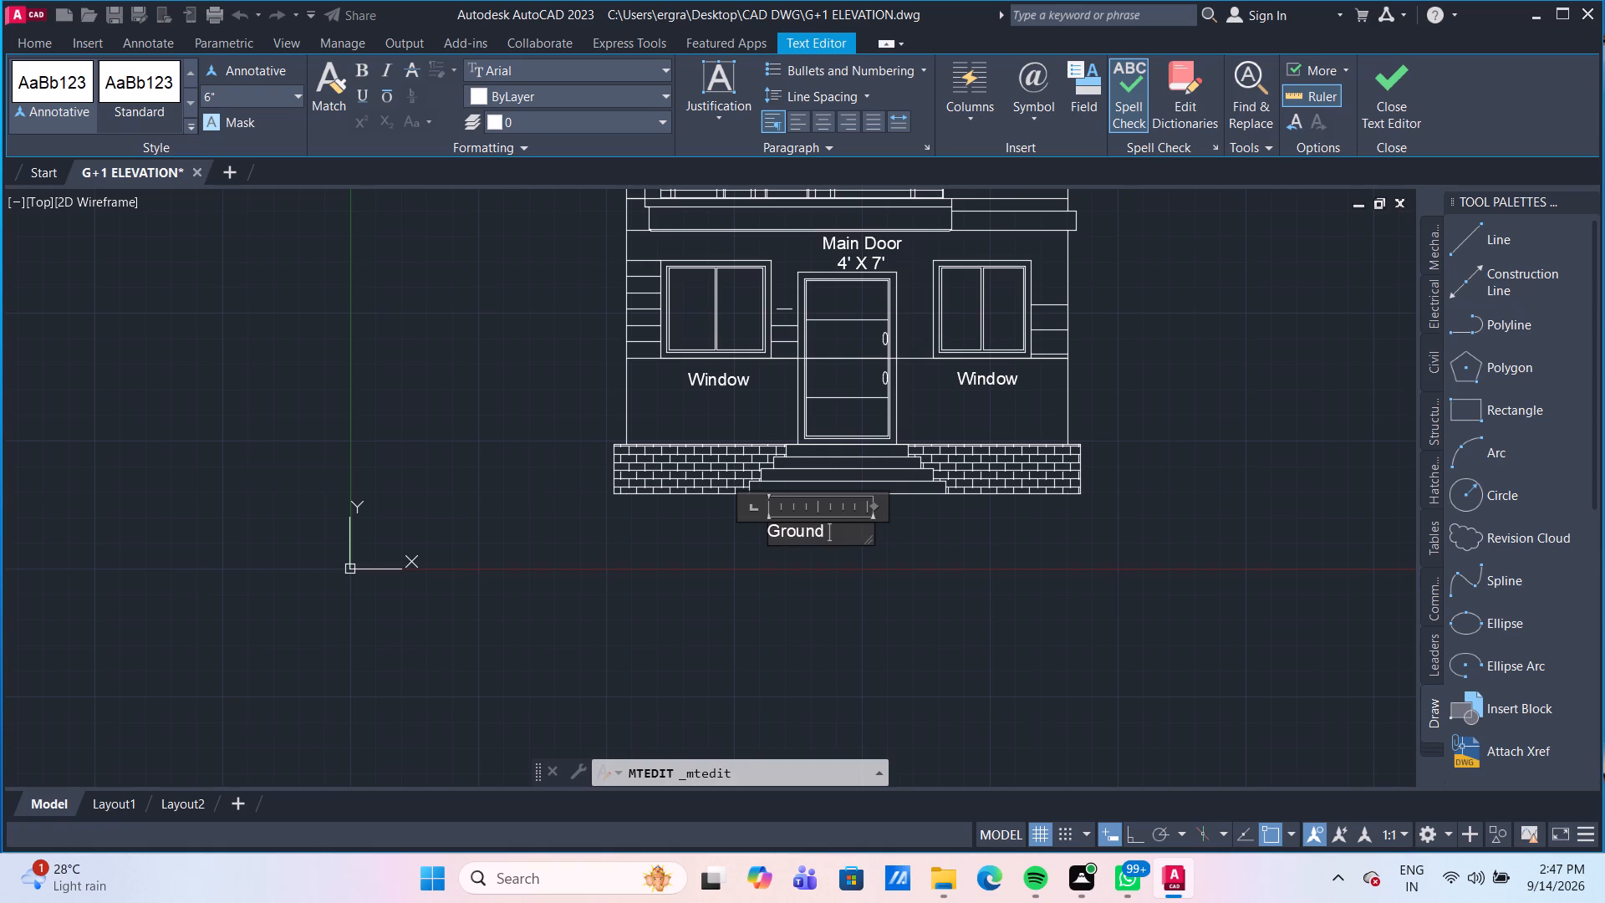
{"action": "key", "text": "shift+f"}
{"action": "type", "text": "loor"}
{"action": "key", "text": "space"}
{"action": "type", "text": "10'"}
{"action": "key", "text": "0"}
{"action": "key", "text": "shift+quotedbl"}
Widen the Ground Floor label's text frame to fit one line and add a space so the height reads 10' 0".
{"action": "left_click_drag", "start_coordinate": [869, 507], "coordinate": [924, 505]}
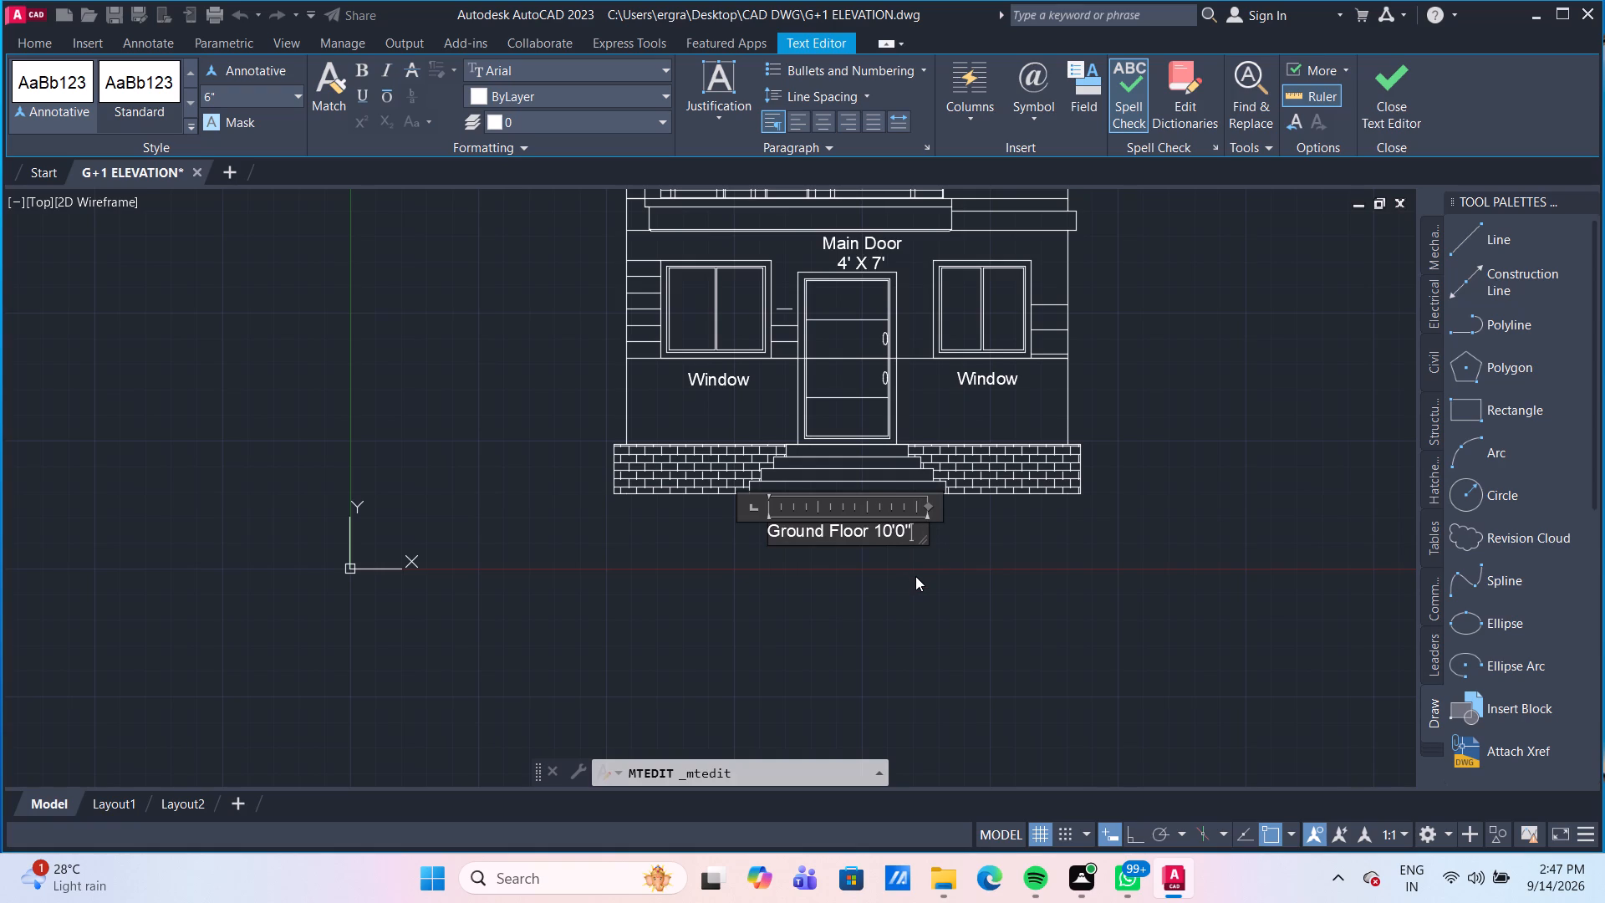
{"action": "left_click", "coordinate": [894, 533]}
{"action": "key", "text": "space"}
{"action": "left_click", "coordinate": [981, 566]}
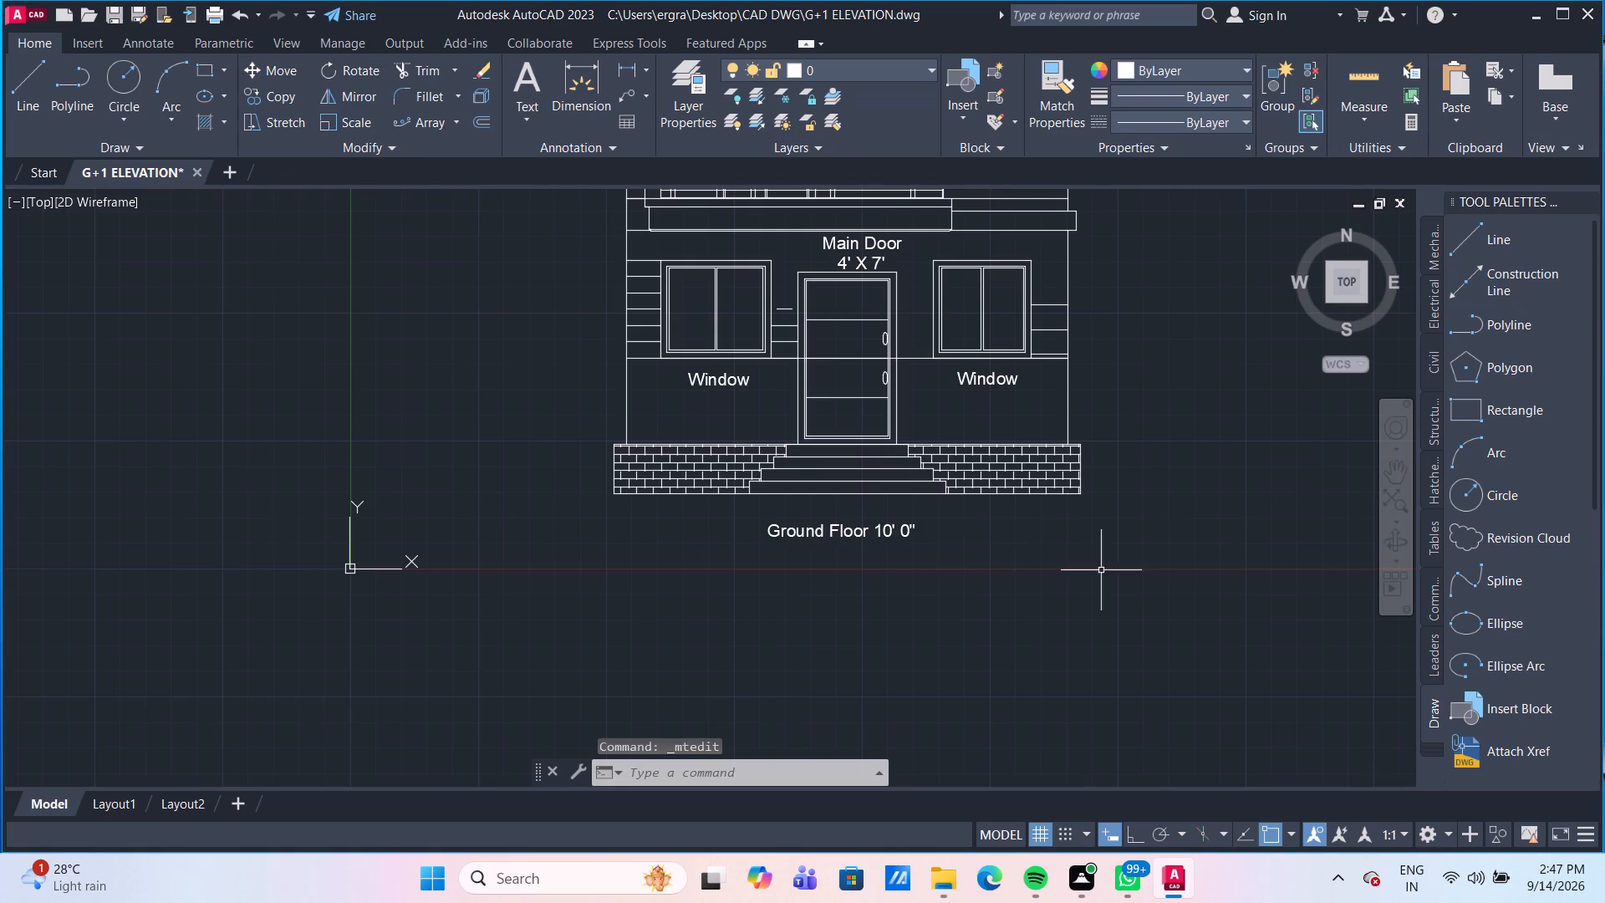
Dimension the height of the house's outer left wall line, placing the dimension line just outside the wall.
{"action": "scroll", "coordinate": [1110, 577], "scroll_direction": "down", "scroll_amount": 2}
{"action": "middle_click_drag", "start_coordinate": [1110, 577], "coordinate": [973, 591]}
{"action": "scroll", "coordinate": [995, 526], "scroll_direction": "up", "scroll_amount": 2}
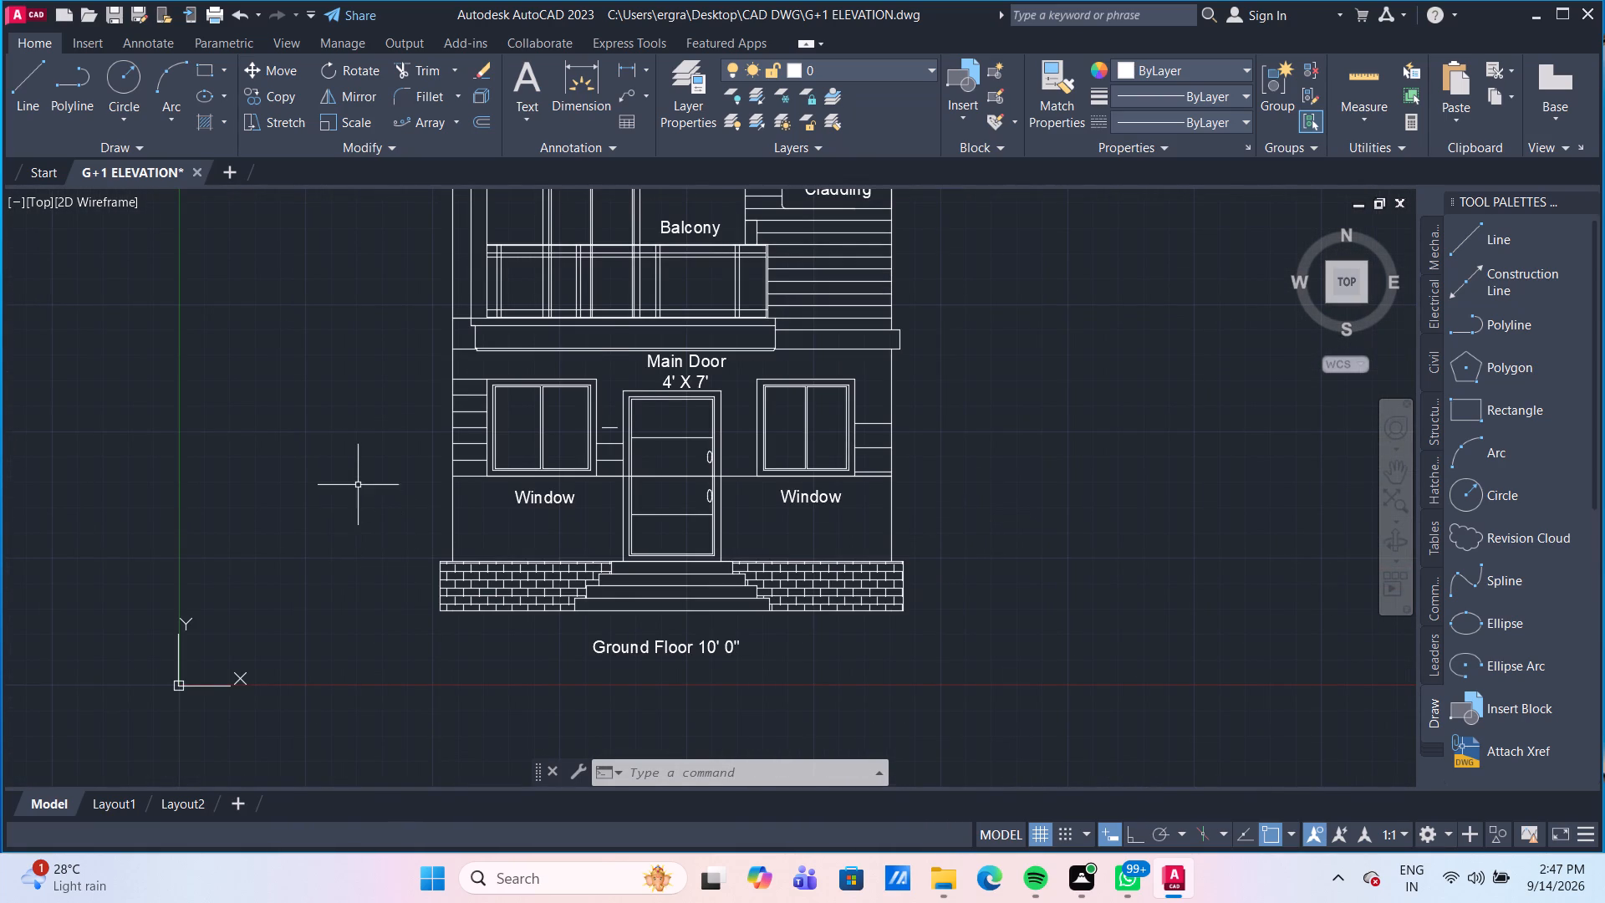
{"action": "scroll", "coordinate": [356, 482], "scroll_direction": "down", "scroll_amount": 1}
{"action": "middle_click_drag", "start_coordinate": [371, 415], "coordinate": [414, 459]}
{"action": "scroll", "coordinate": [411, 441], "scroll_direction": "down", "scroll_amount": 1}
{"action": "scroll", "coordinate": [414, 459], "scroll_direction": "up", "scroll_amount": 1}
{"action": "left_click", "coordinate": [570, 89]}
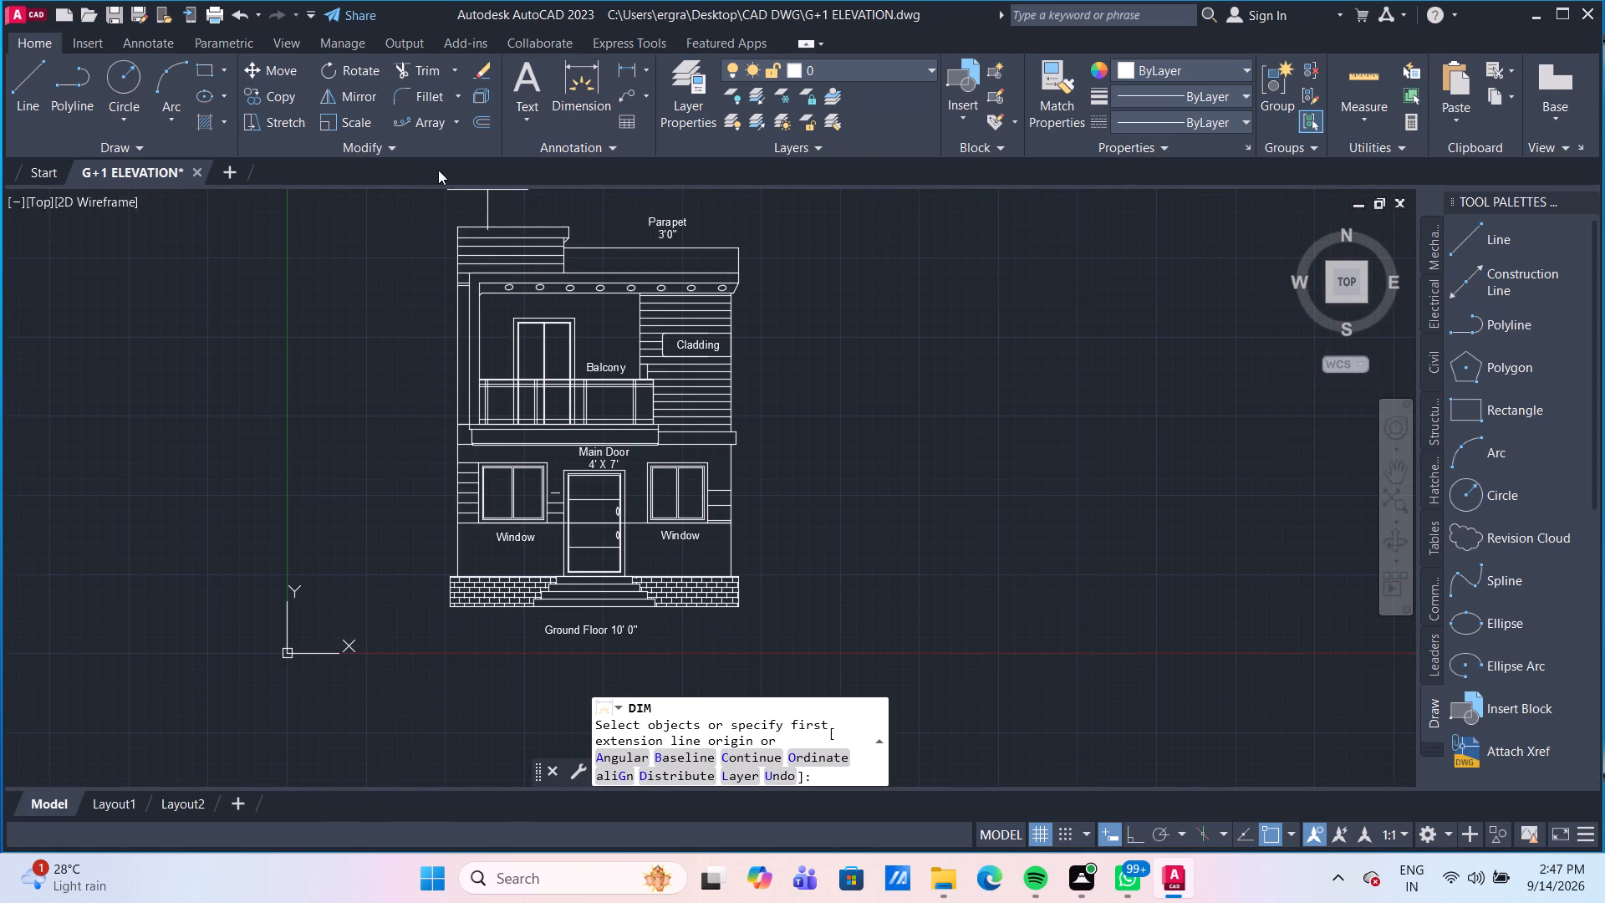
{"action": "scroll", "coordinate": [466, 189], "scroll_direction": "up", "scroll_amount": 1}
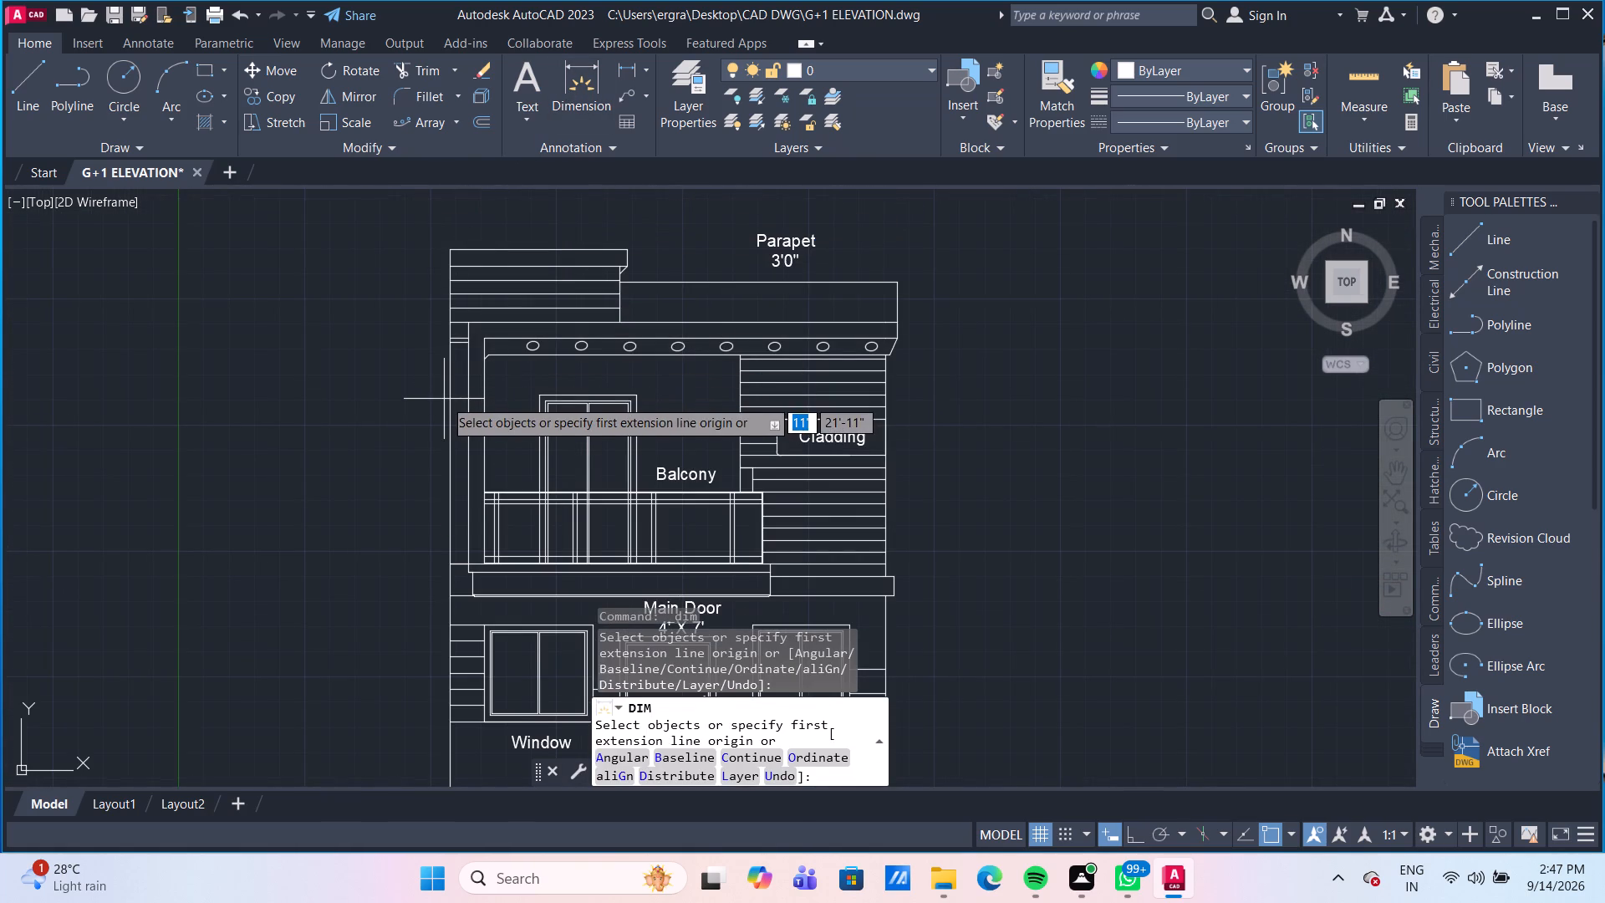
{"action": "left_click", "coordinate": [449, 412]}
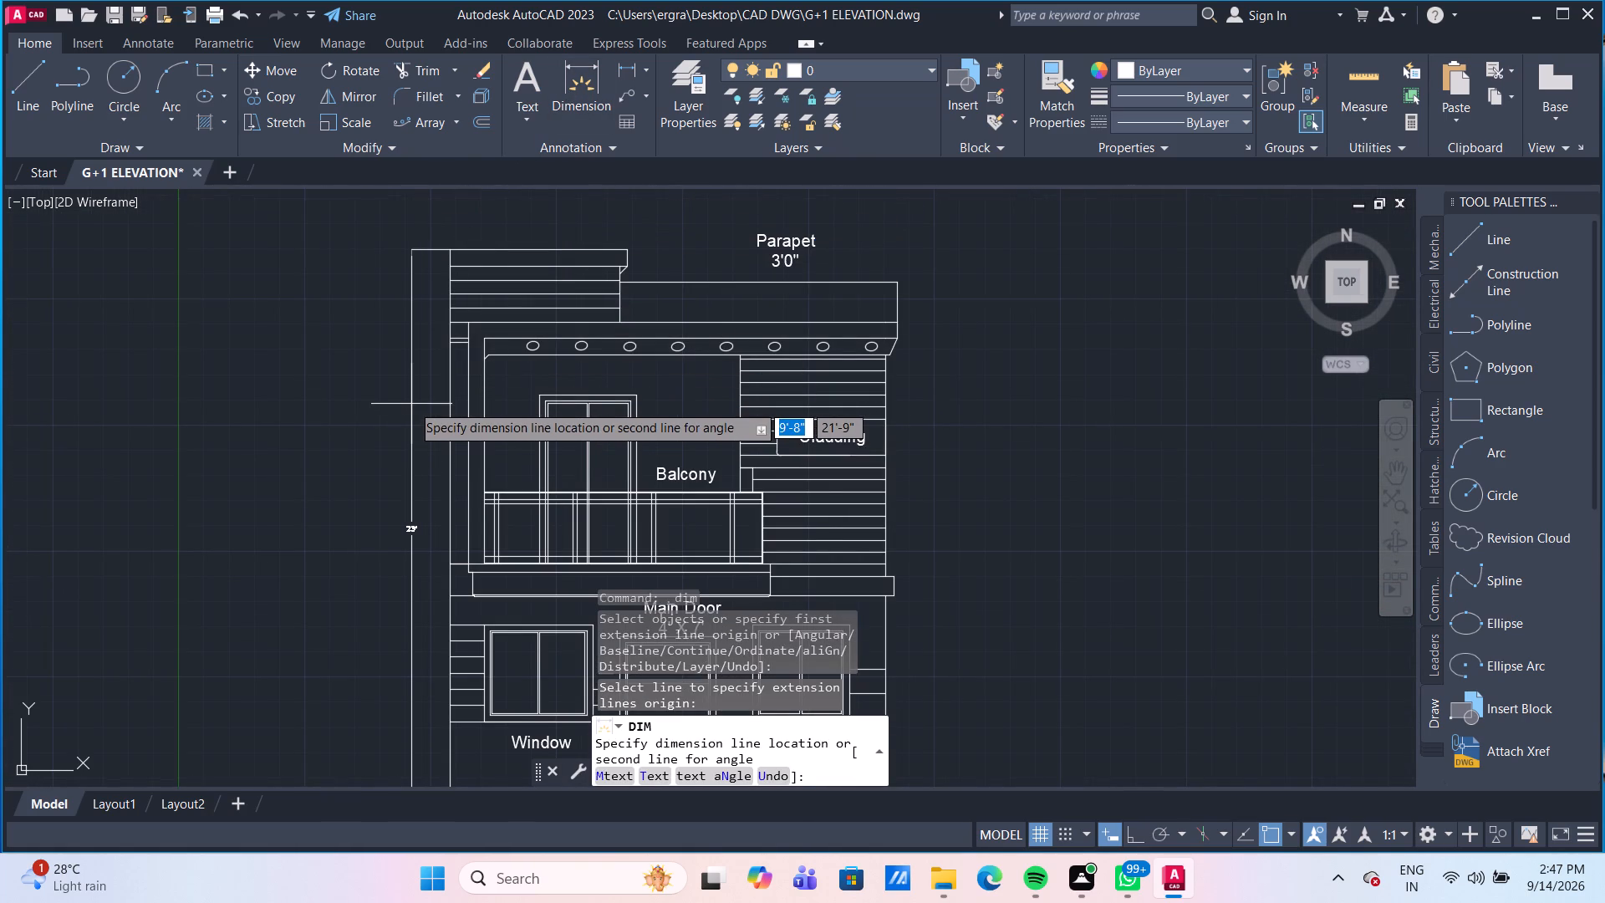
{"action": "scroll", "coordinate": [411, 404], "scroll_direction": "up", "scroll_amount": 1}
{"action": "scroll", "coordinate": [411, 404], "scroll_direction": "down", "scroll_amount": 1}
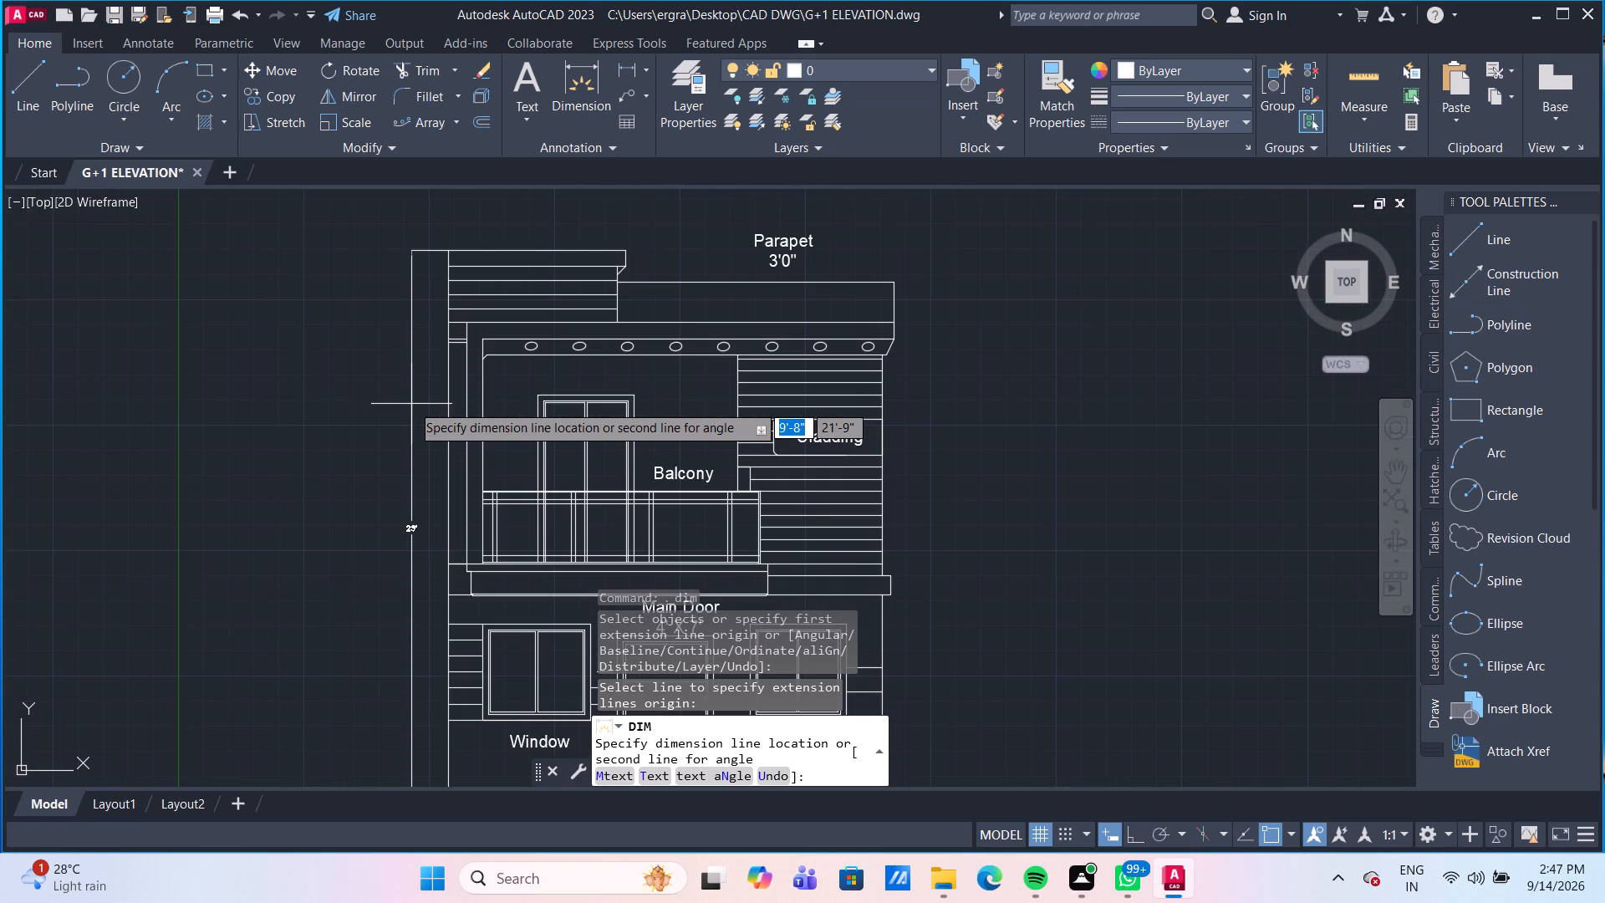
{"action": "scroll", "coordinate": [405, 401], "scroll_direction": "down", "scroll_amount": 1}
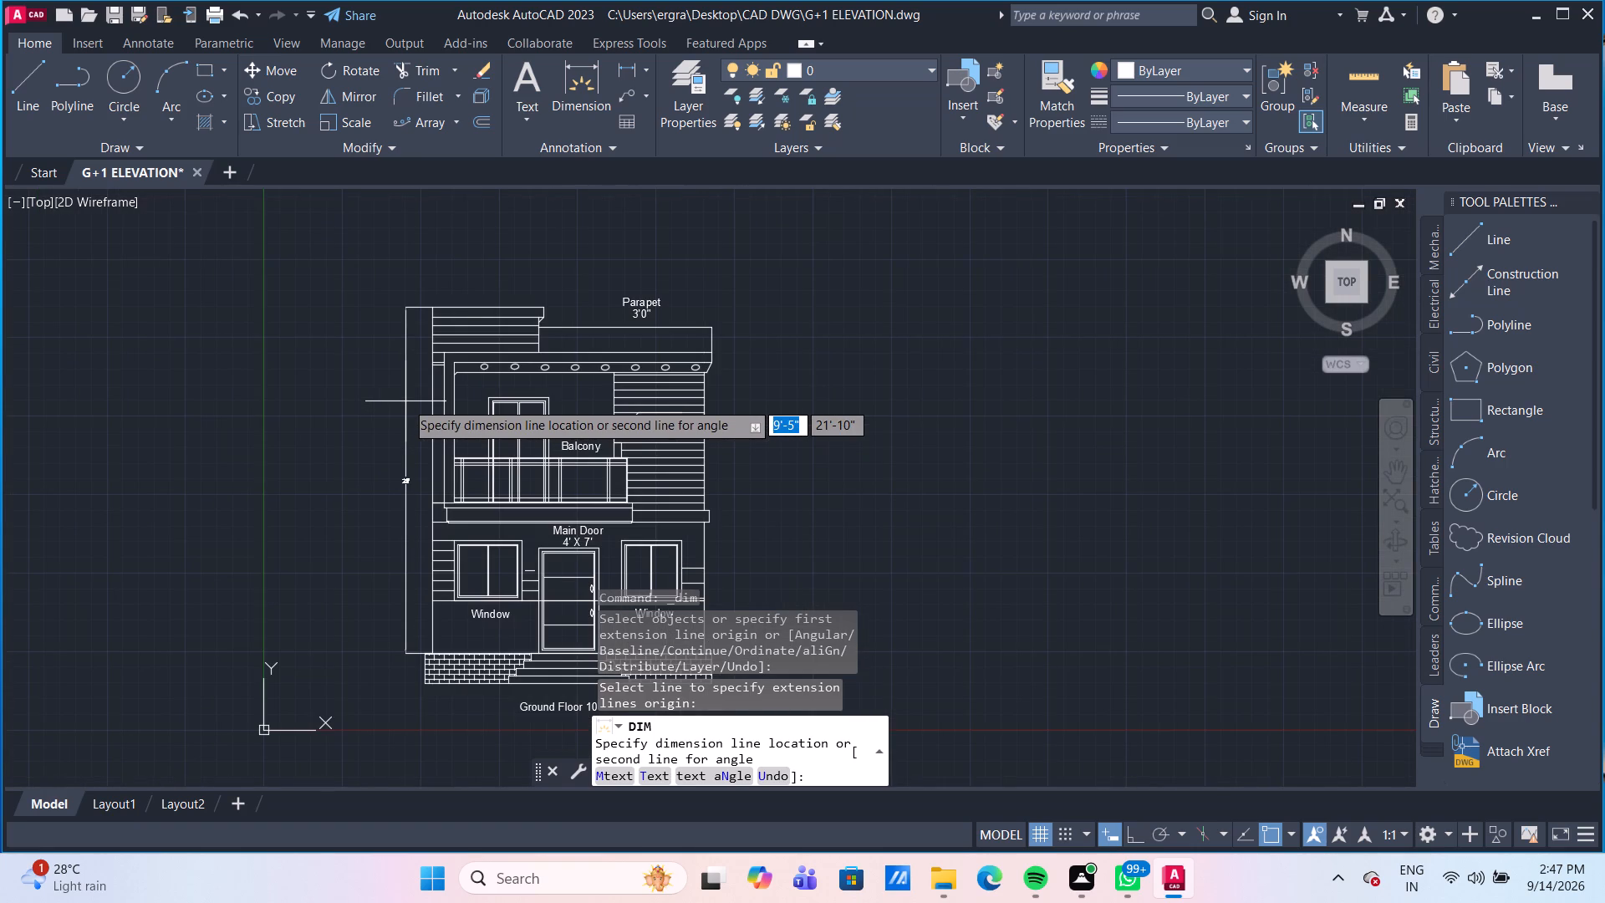
{"action": "left_click", "coordinate": [400, 399]}
{"action": "scroll", "coordinate": [410, 324], "scroll_direction": "up", "scroll_amount": 2}
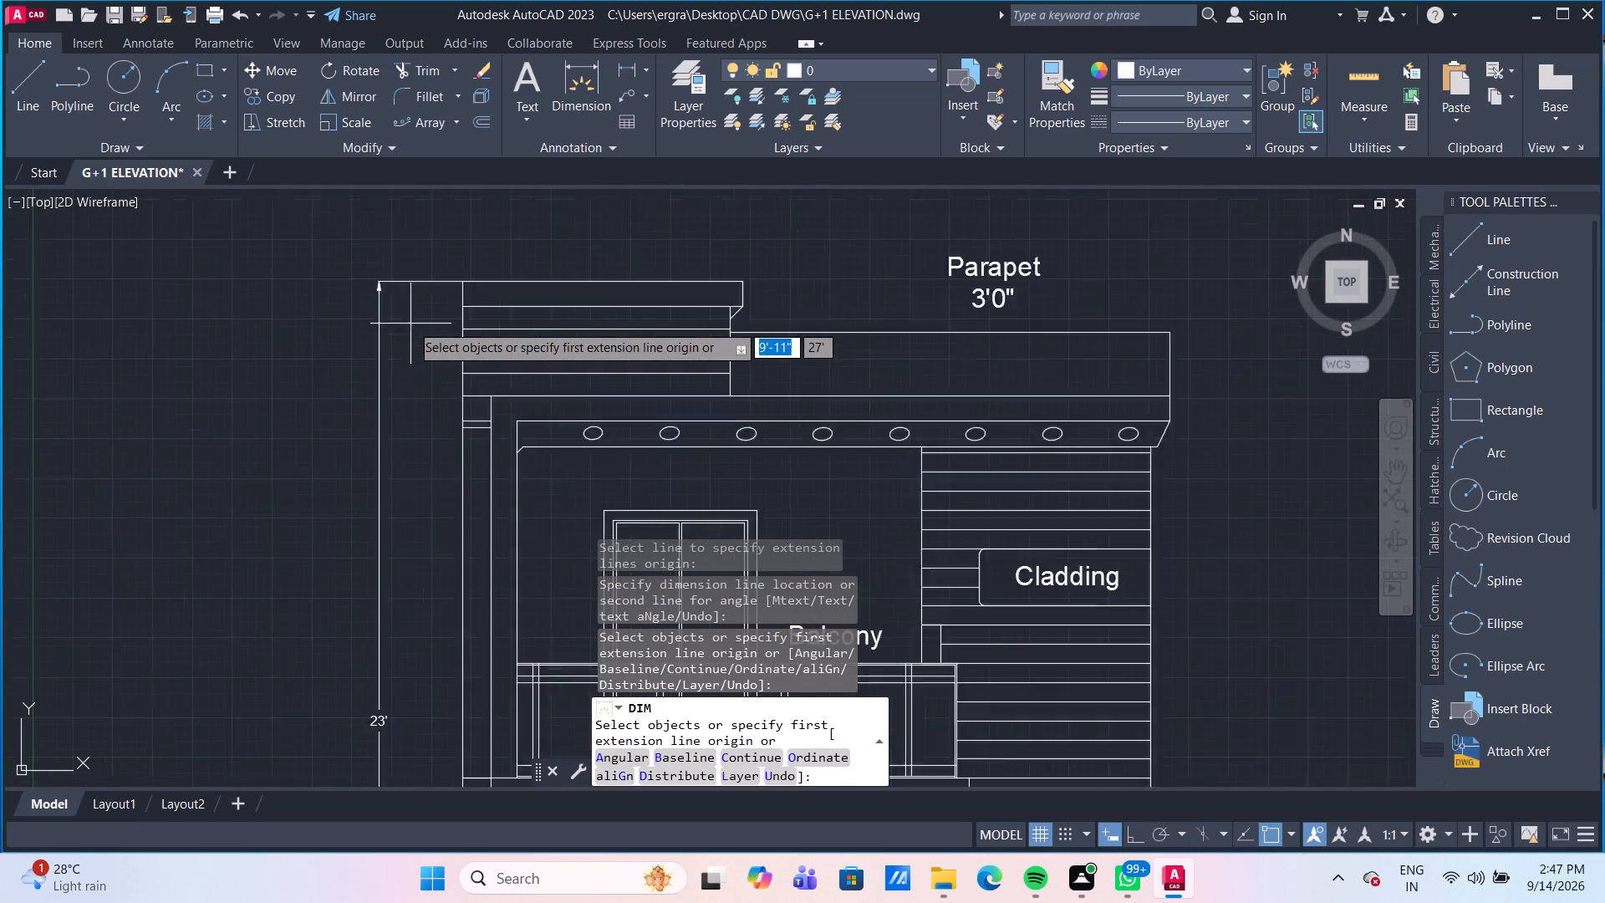
{"action": "scroll", "coordinate": [410, 324], "scroll_direction": "up", "scroll_amount": 1}
{"action": "scroll", "coordinate": [476, 264], "scroll_direction": "up", "scroll_amount": 2}
{"action": "scroll", "coordinate": [476, 264], "scroll_direction": "down", "scroll_amount": 3}
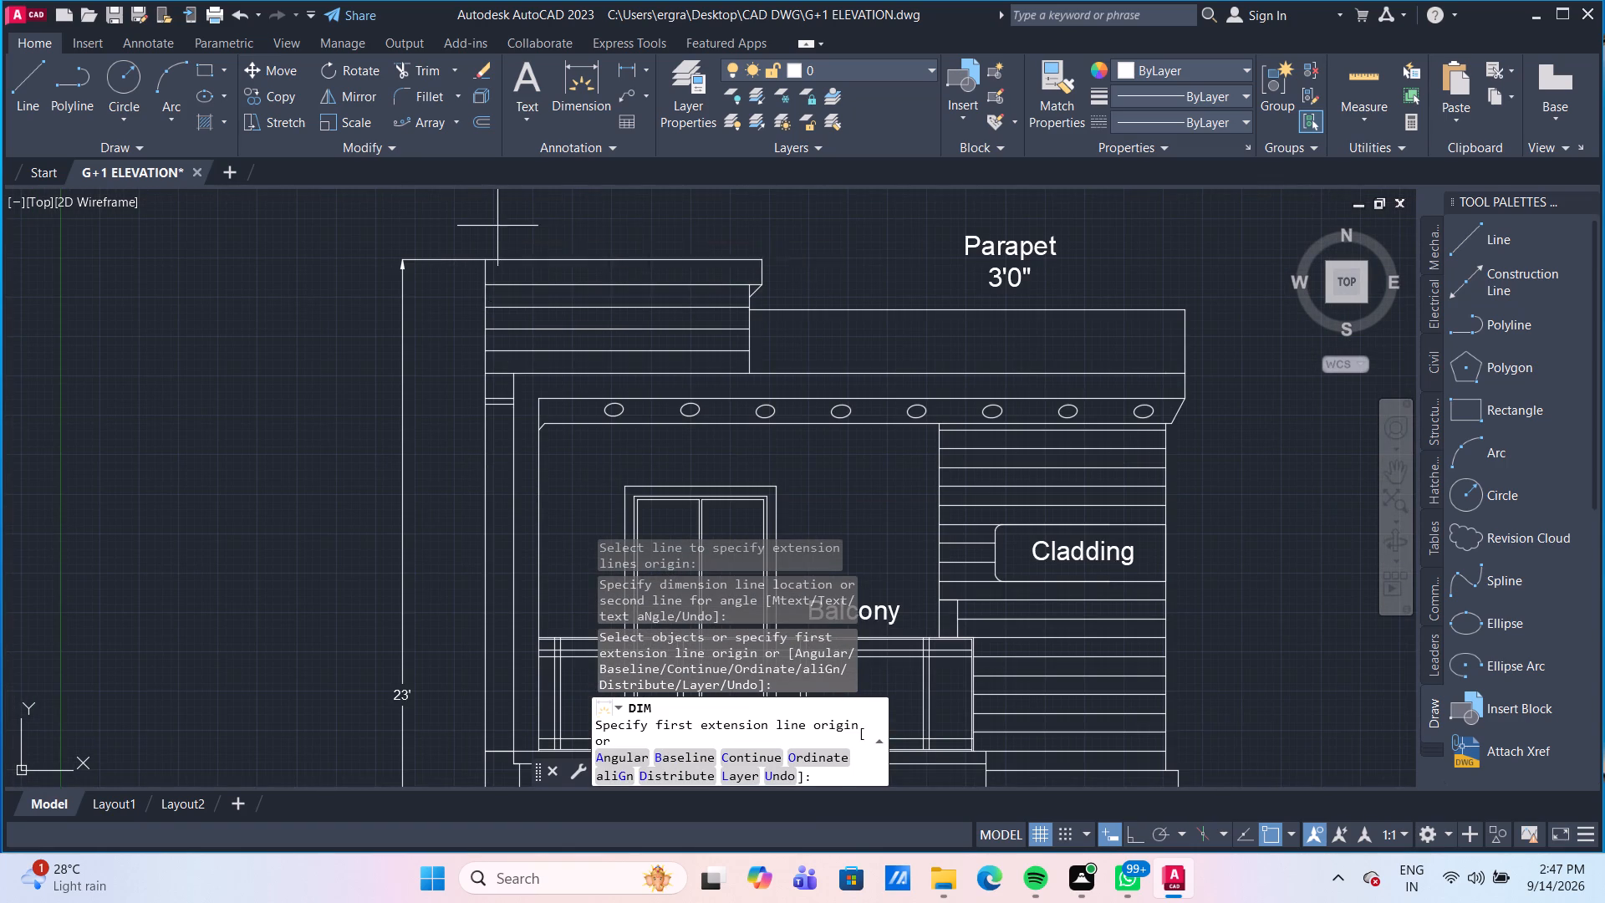
{"action": "scroll", "coordinate": [508, 258], "scroll_direction": "down", "scroll_amount": 3}
{"action": "scroll", "coordinate": [506, 309], "scroll_direction": "up", "scroll_amount": 1}
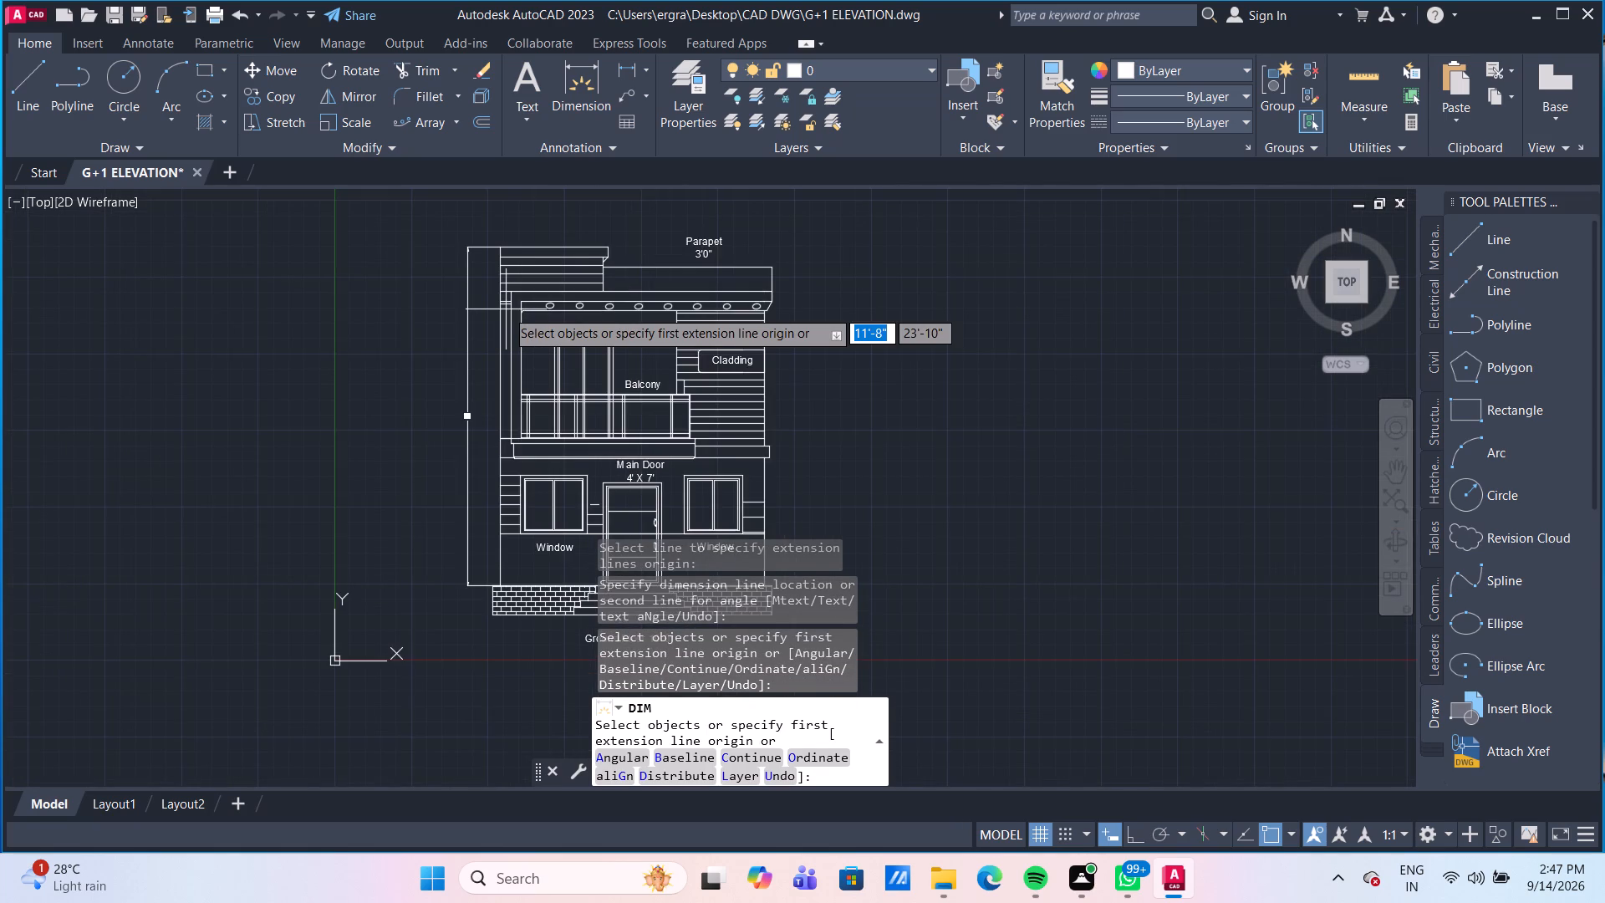
{"action": "scroll", "coordinate": [506, 309], "scroll_direction": "up", "scroll_amount": 1}
{"action": "key", "text": "Escape"}
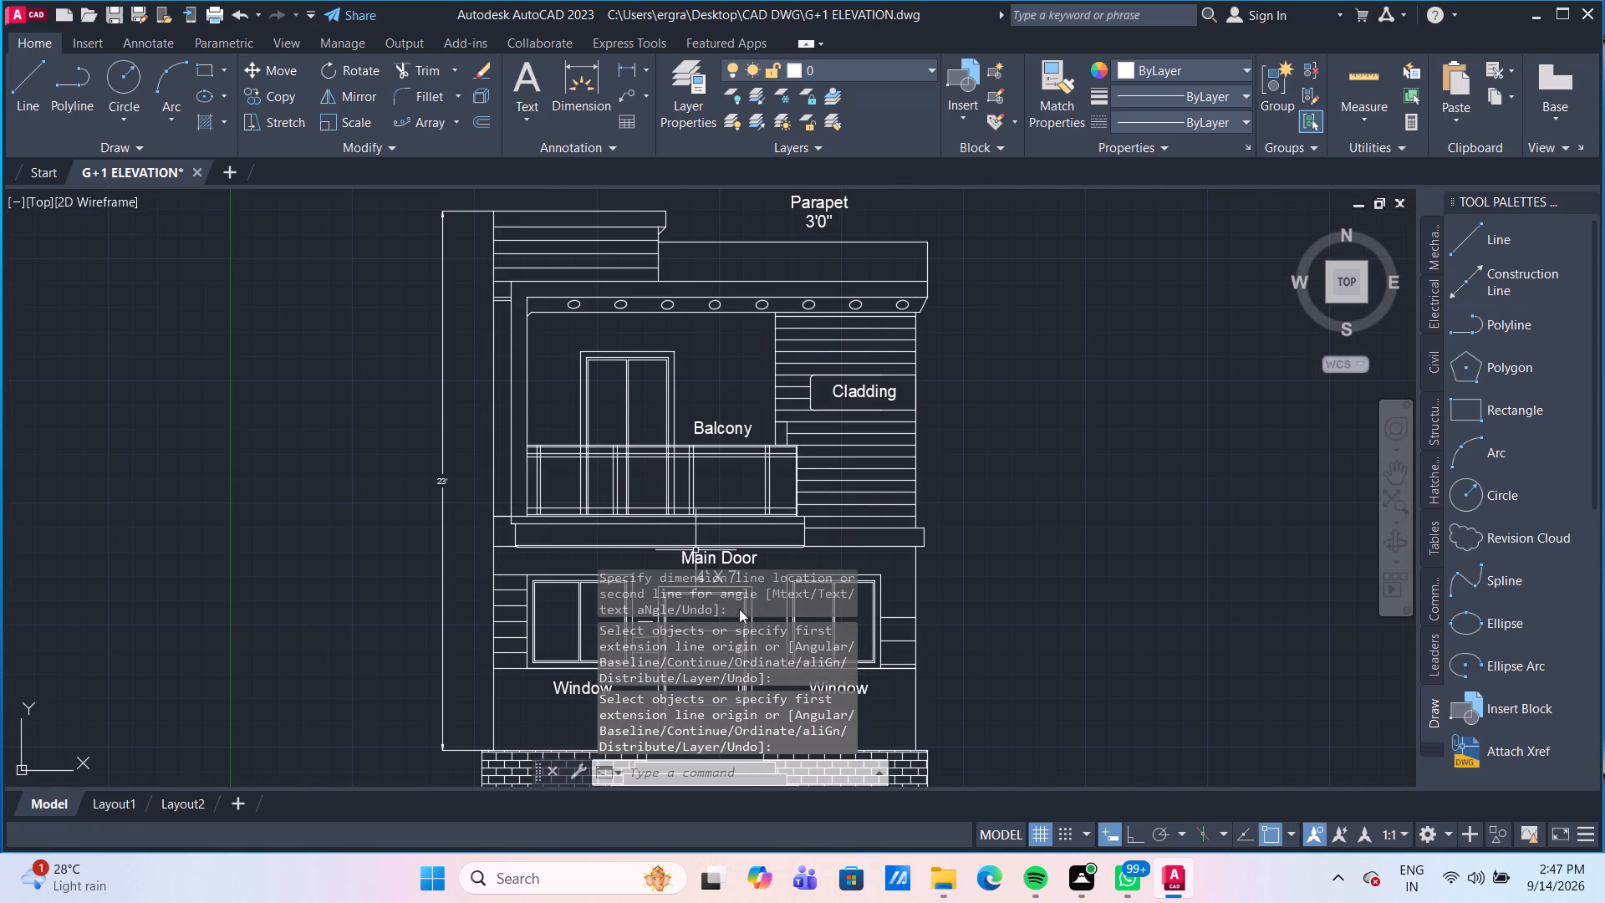
Modify the Standard dimension style to use an arrow size of 5".
{"action": "key", "text": "d"}
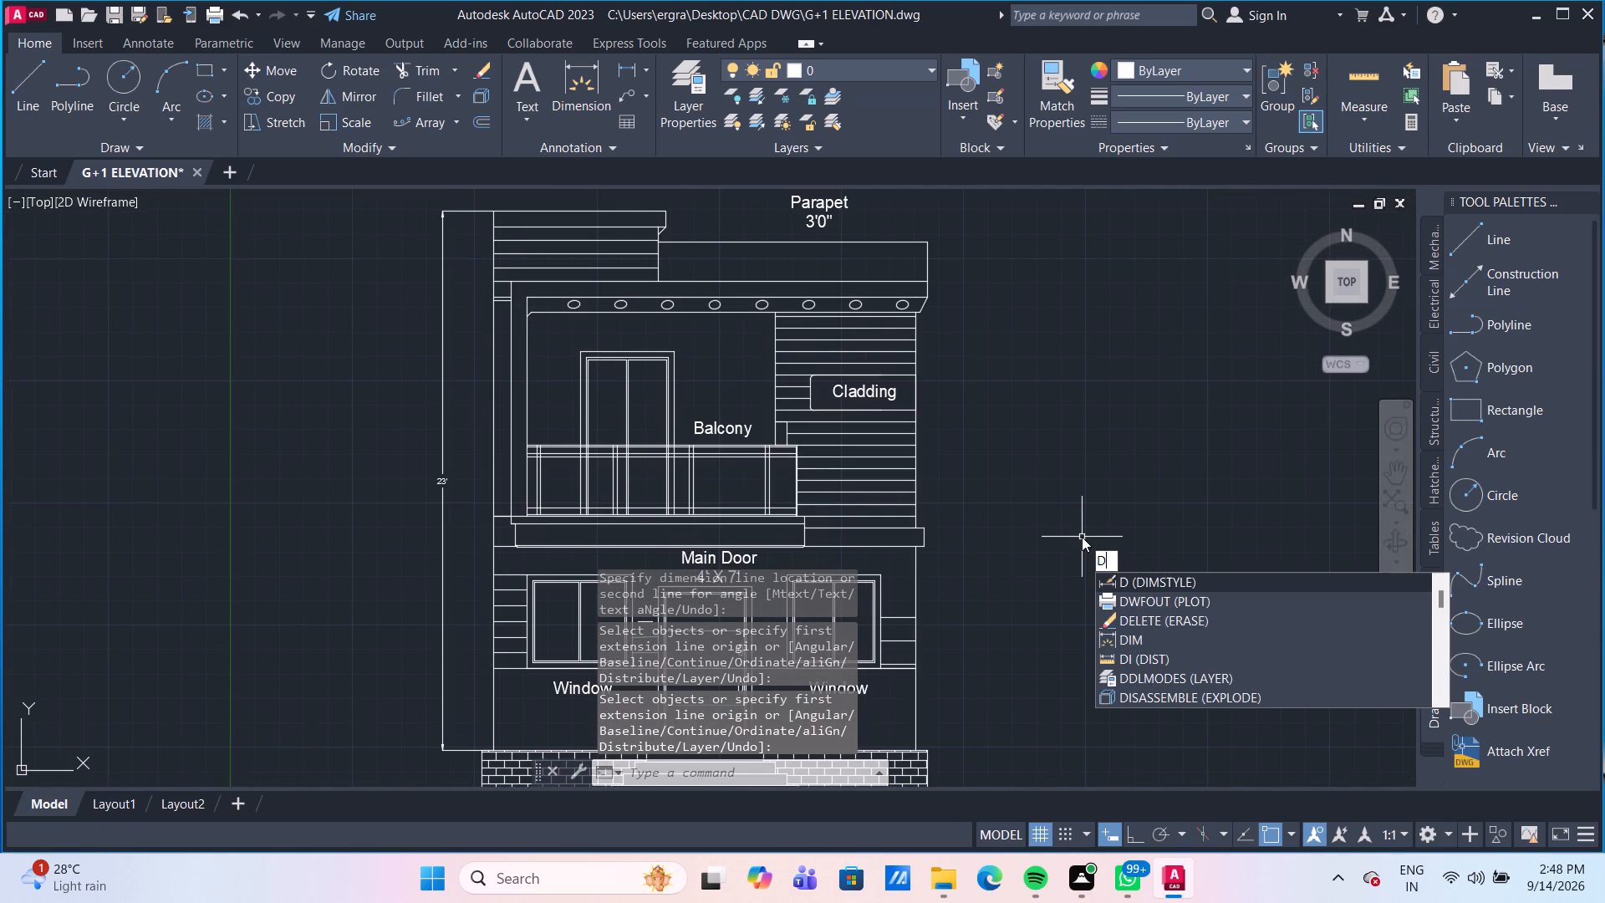
{"action": "key", "text": "Return"}
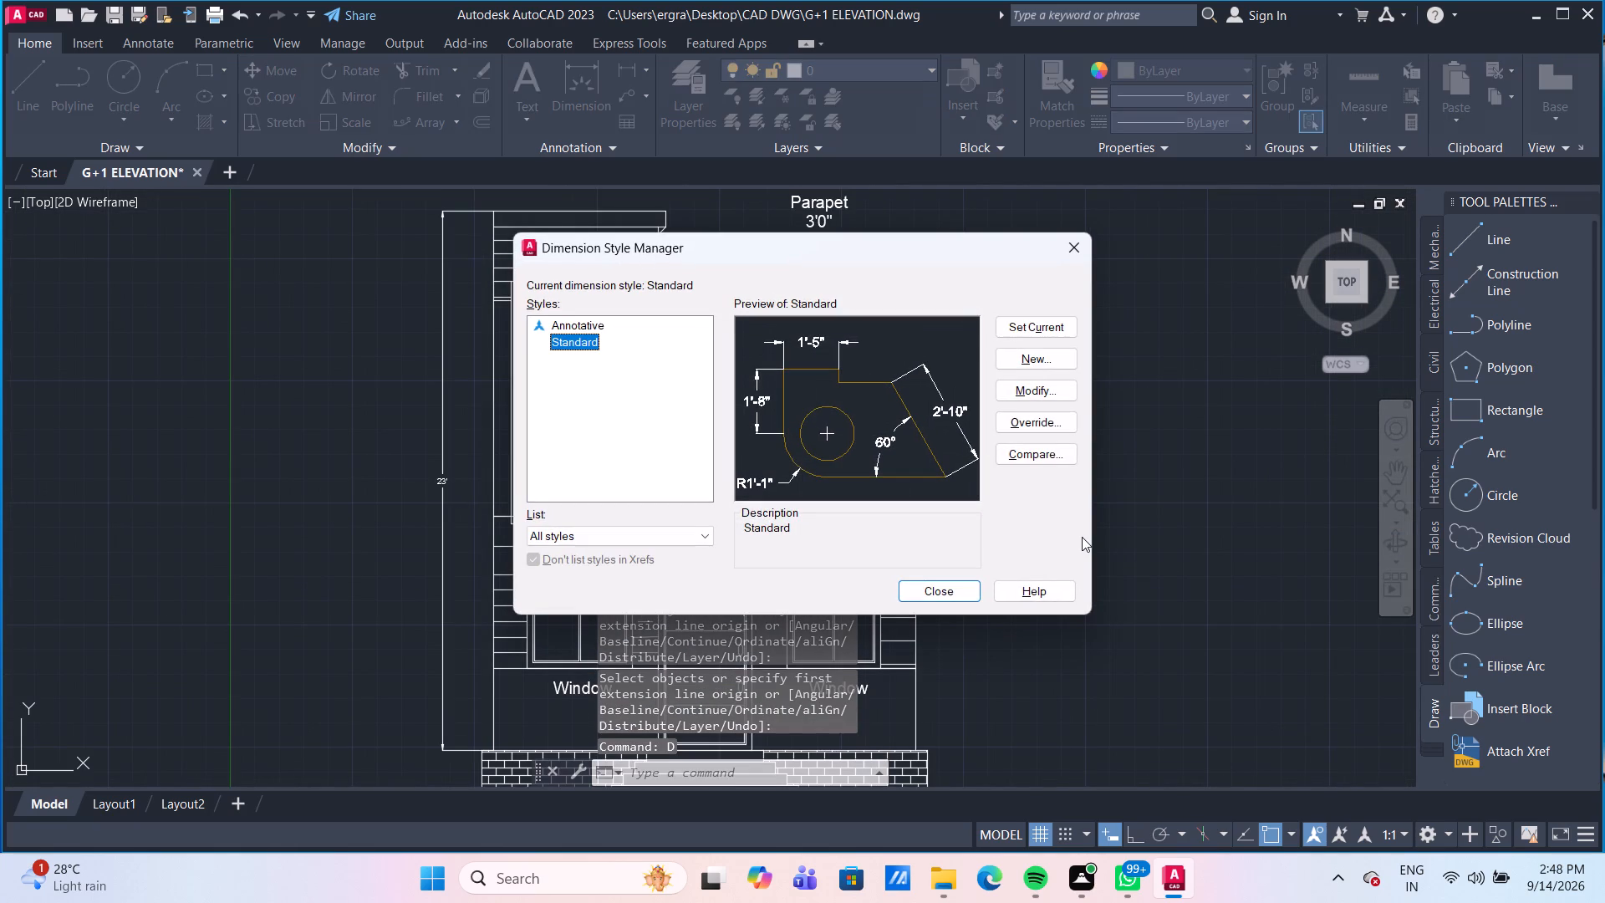
{"action": "left_click", "coordinate": [1034, 395]}
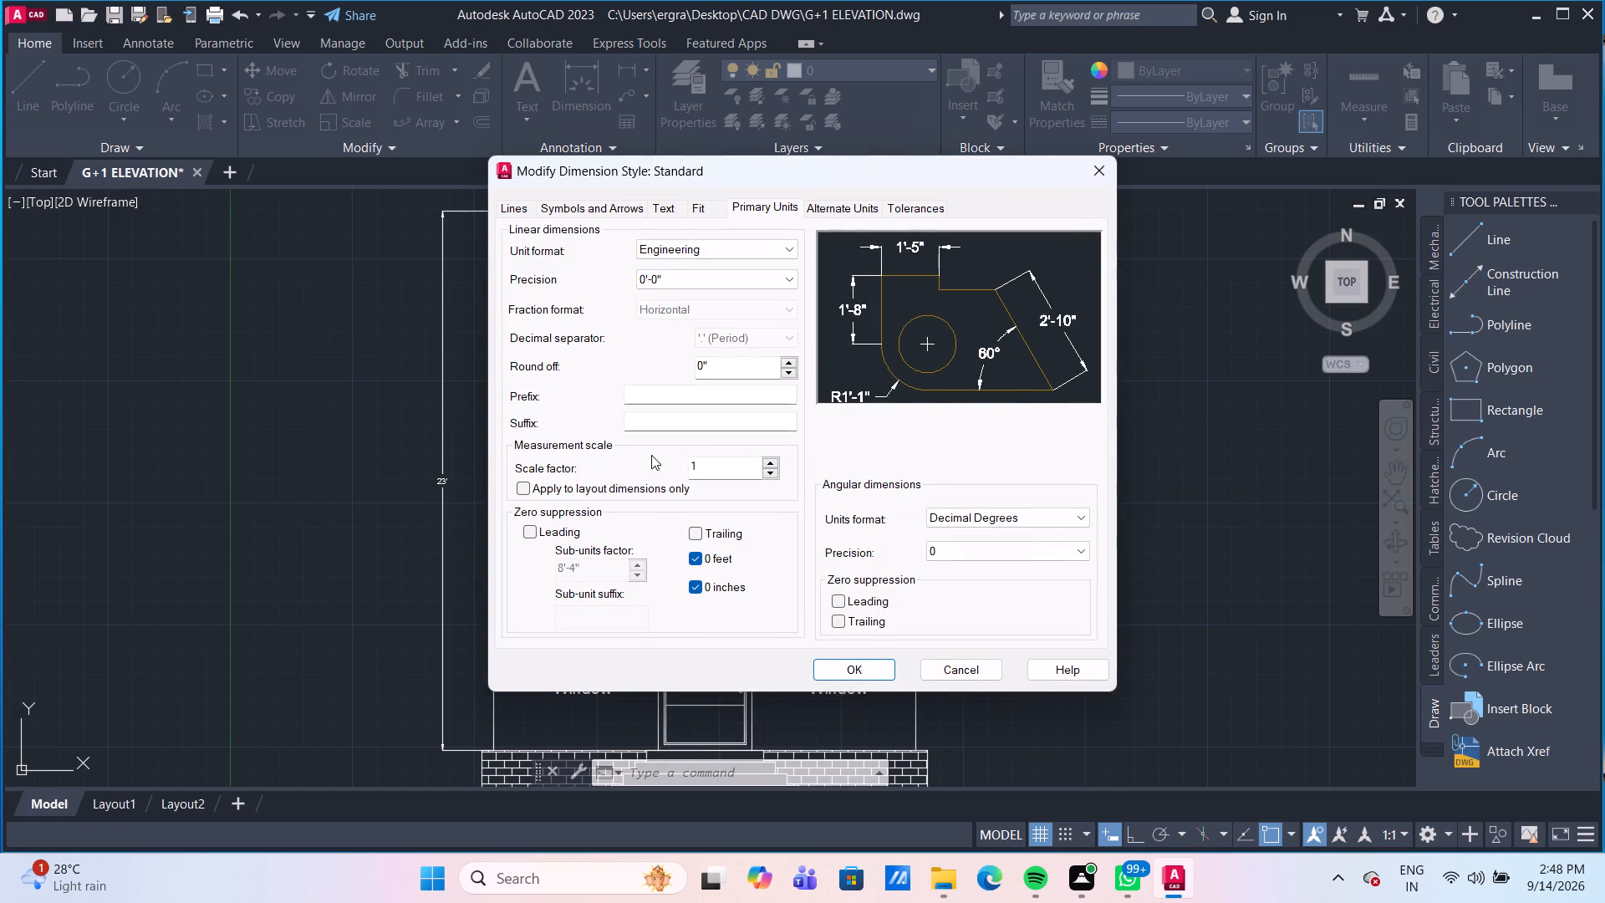
{"action": "left_click", "coordinate": [634, 205]}
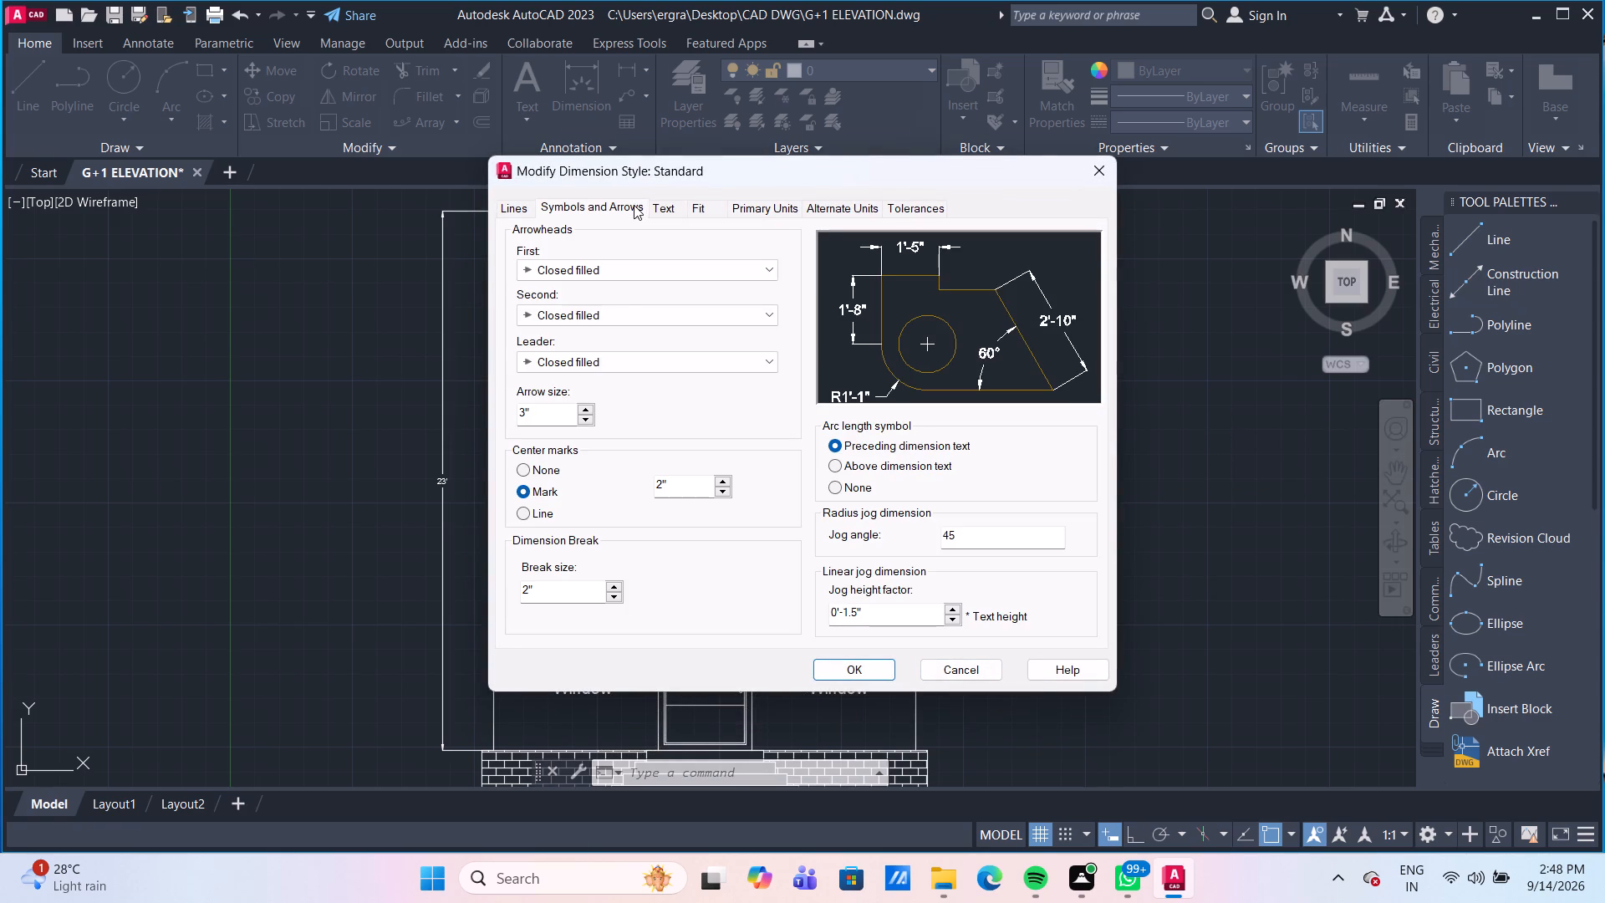
{"action": "left_click", "coordinate": [547, 419]}
{"action": "left_click_drag", "start_coordinate": [547, 419], "coordinate": [519, 405]}
{"action": "left_click_drag", "start_coordinate": [519, 405], "coordinate": [505, 400]}
{"action": "type", "text": "5\""}
{"action": "key", "text": "Return"}
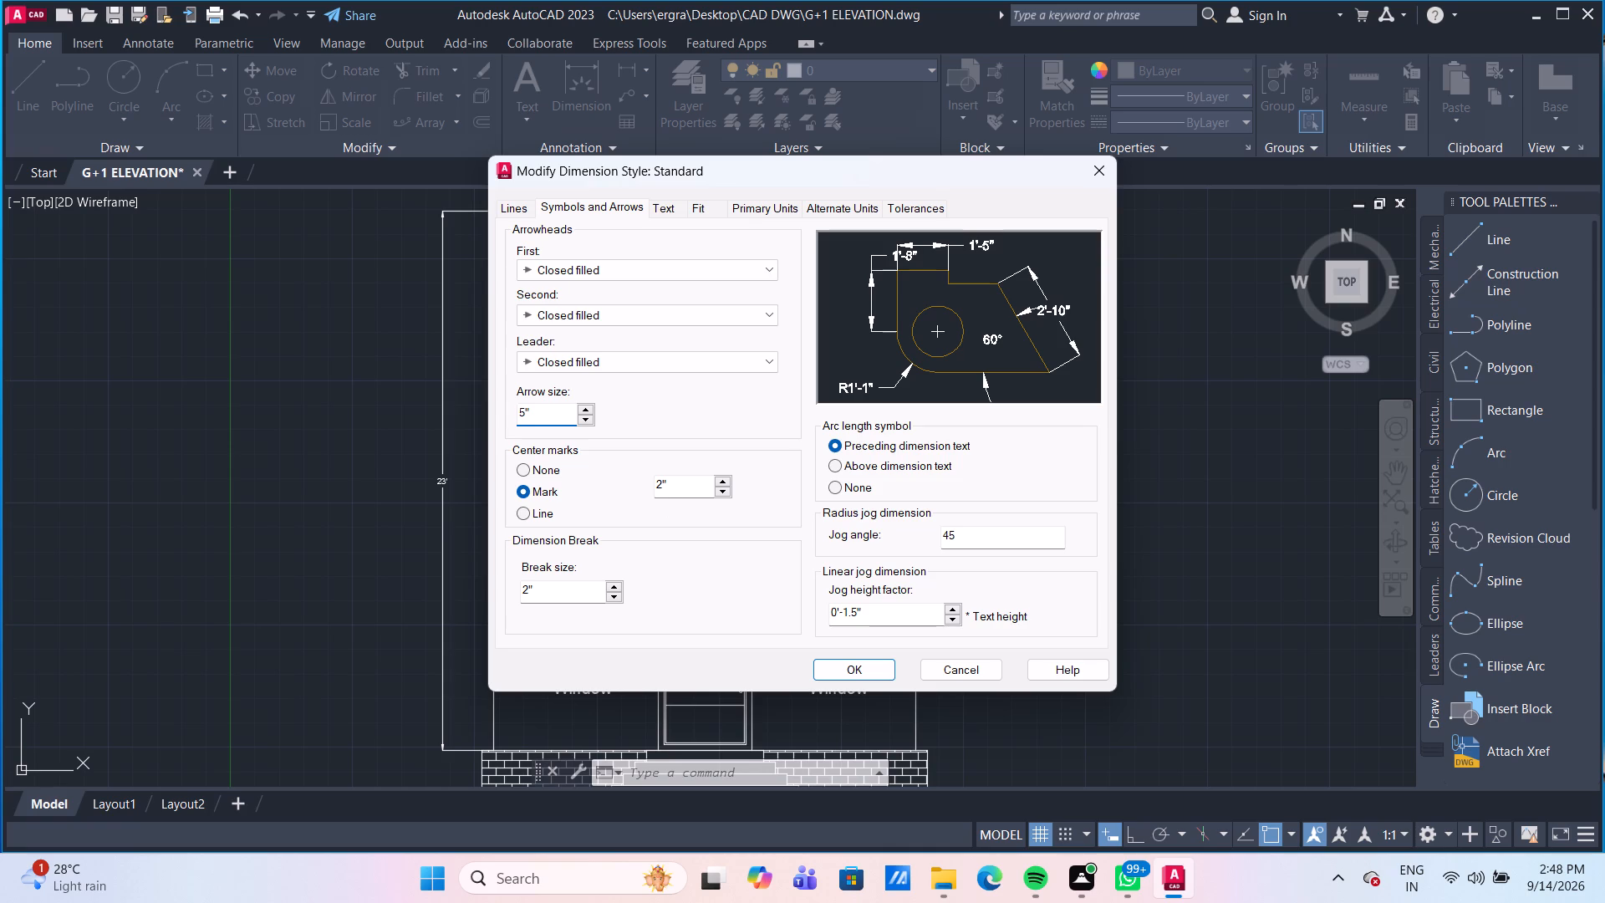
Set both the center mark size and the dimension break size of the Standard dimension style to 3".
{"action": "left_click_drag", "start_coordinate": [690, 481], "coordinate": [620, 467]}
{"action": "type", "text": "3\""}
{"action": "key", "text": "Return"}
{"action": "left_click_drag", "start_coordinate": [543, 603], "coordinate": [534, 592]}
{"action": "left_click_drag", "start_coordinate": [543, 590], "coordinate": [512, 578]}
{"action": "type", "text": "3\""}
{"action": "key", "text": "Return"}
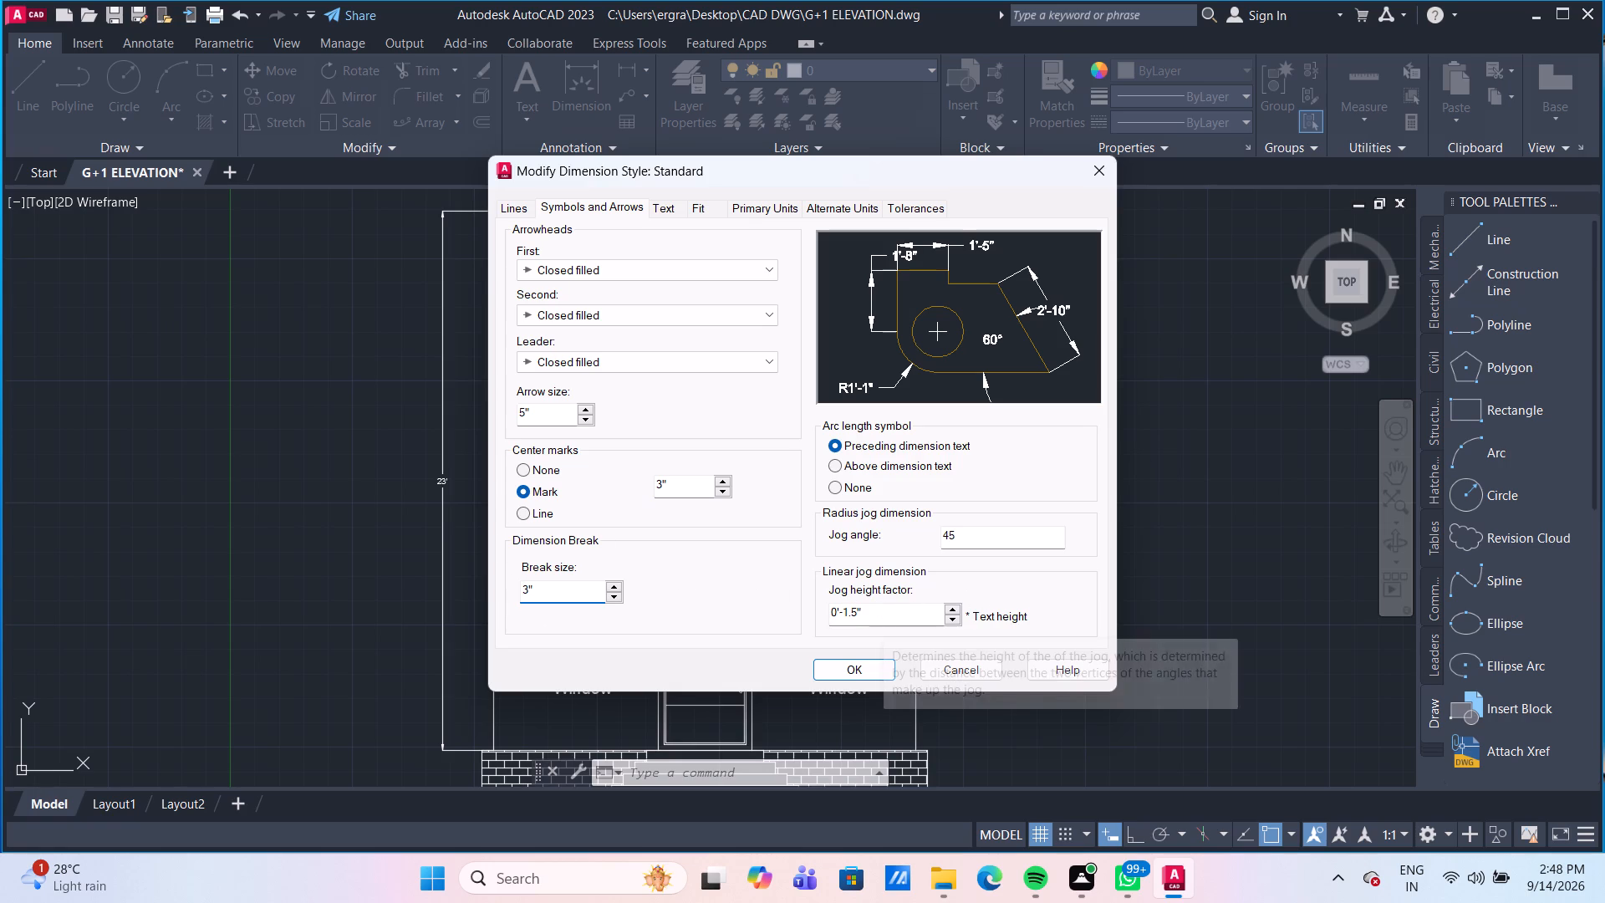
Set the linear jog height factor of the Standard dimension style to 2".
{"action": "left_click_drag", "start_coordinate": [869, 609], "coordinate": [797, 606]}
{"action": "type", "text": "2\""}
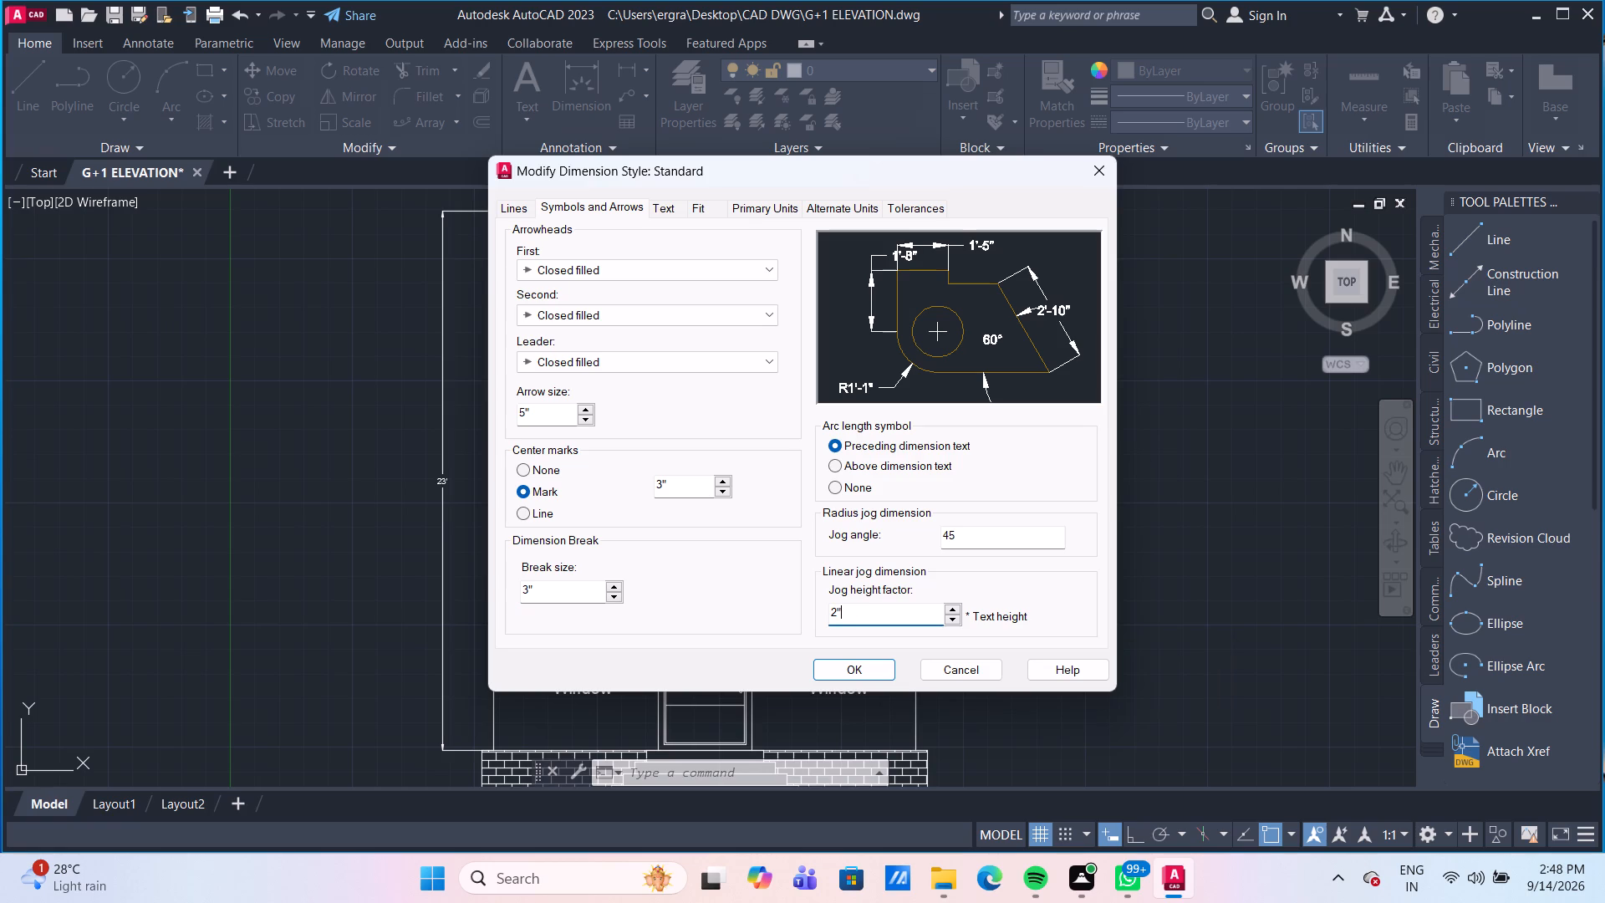
{"action": "key", "text": "Return"}
Set the Standard dimension style's text offset from the dimension line to 4" and its text height to 6".
{"action": "left_click", "coordinate": [665, 206]}
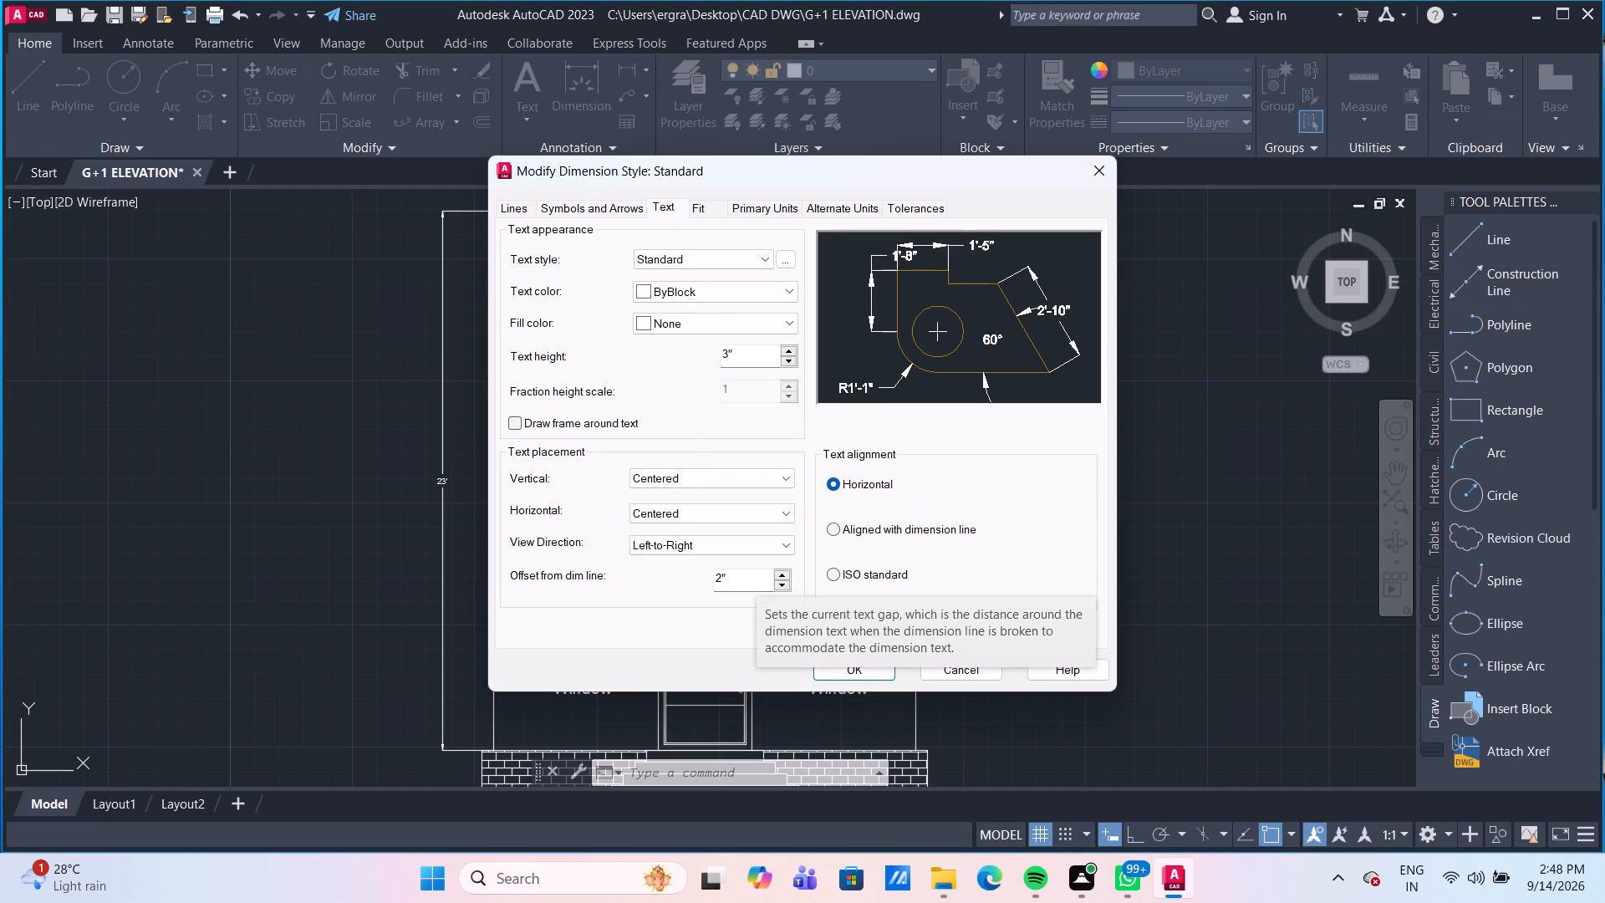
{"action": "left_click_drag", "start_coordinate": [743, 579], "coordinate": [688, 562]}
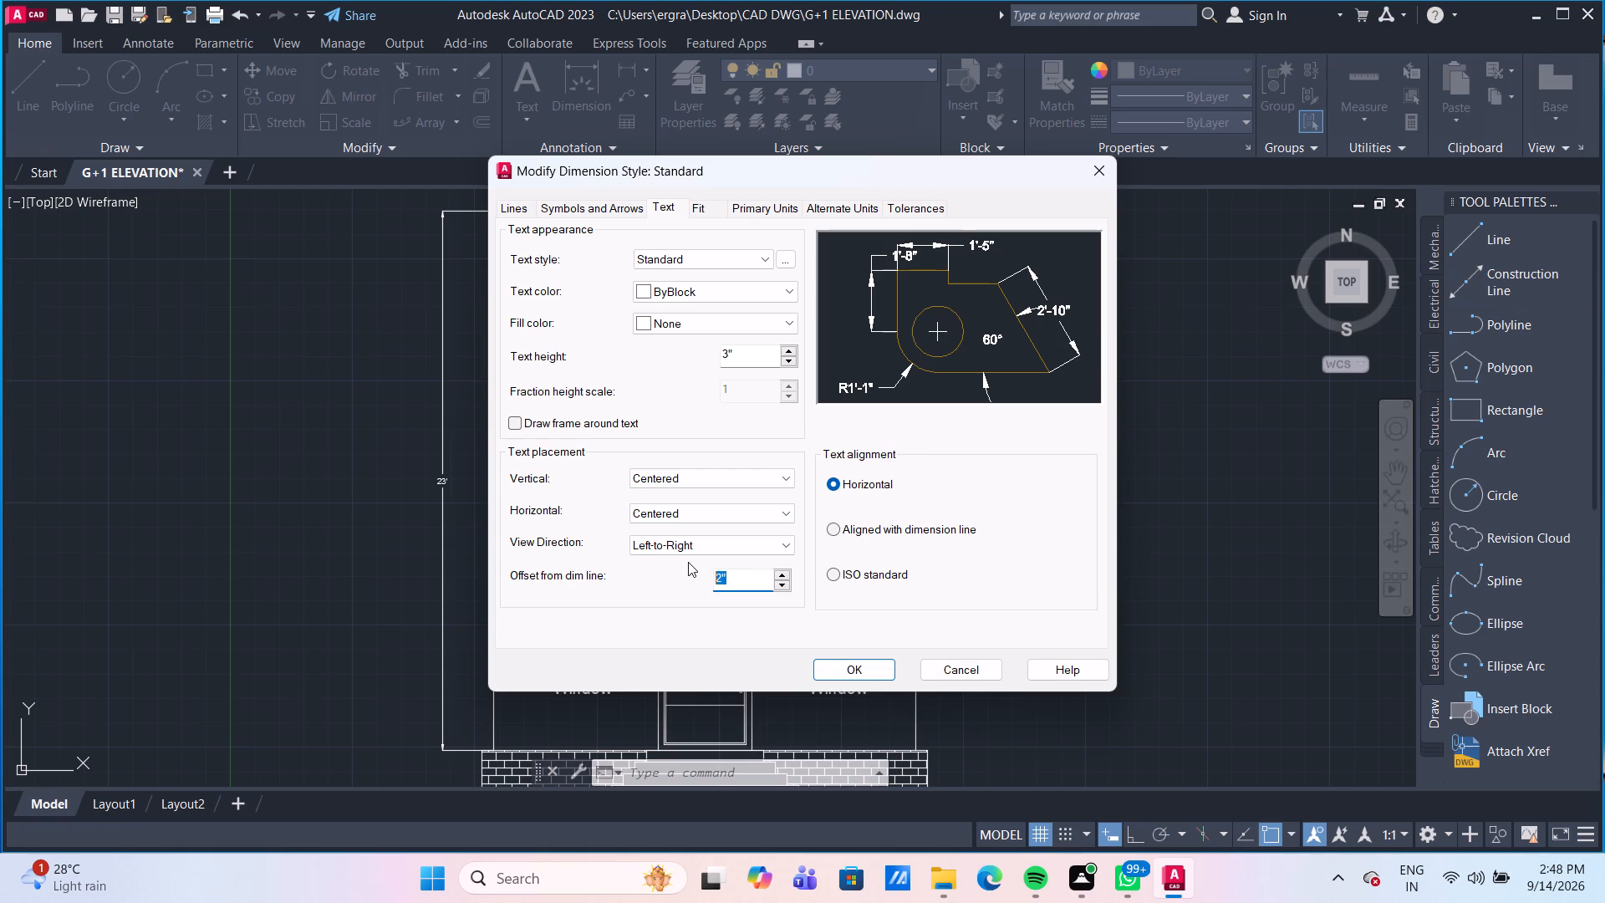
{"action": "type", "text": "4\""}
{"action": "key", "text": "Return"}
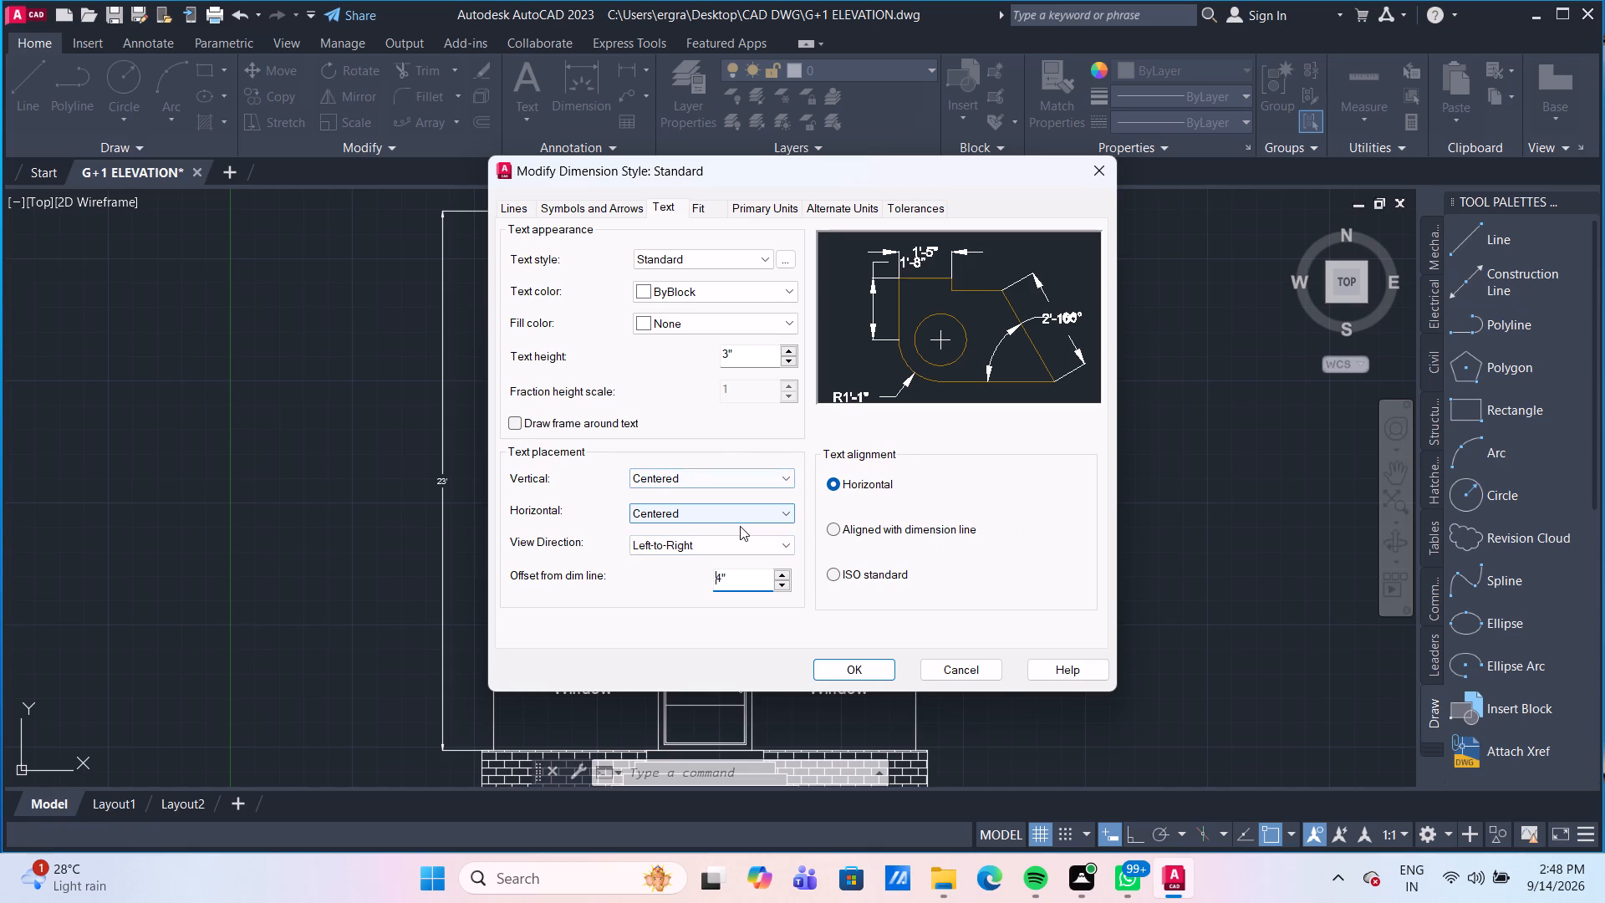
{"action": "left_click_drag", "start_coordinate": [747, 355], "coordinate": [711, 333]}
{"action": "type", "text": "6\""}
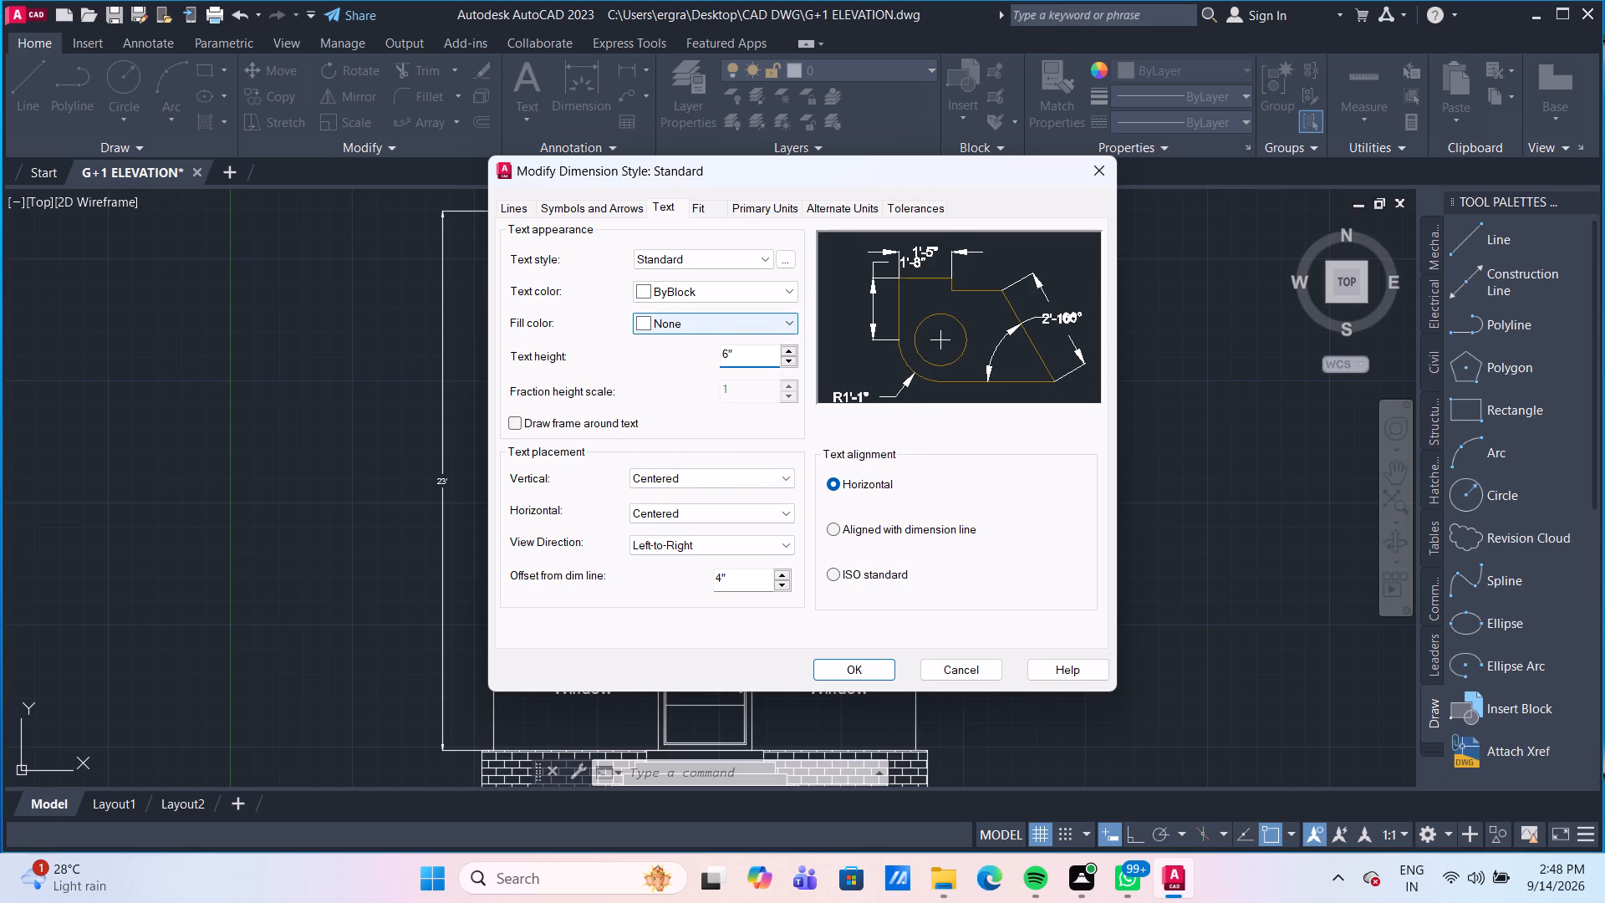
{"action": "key", "text": "Return"}
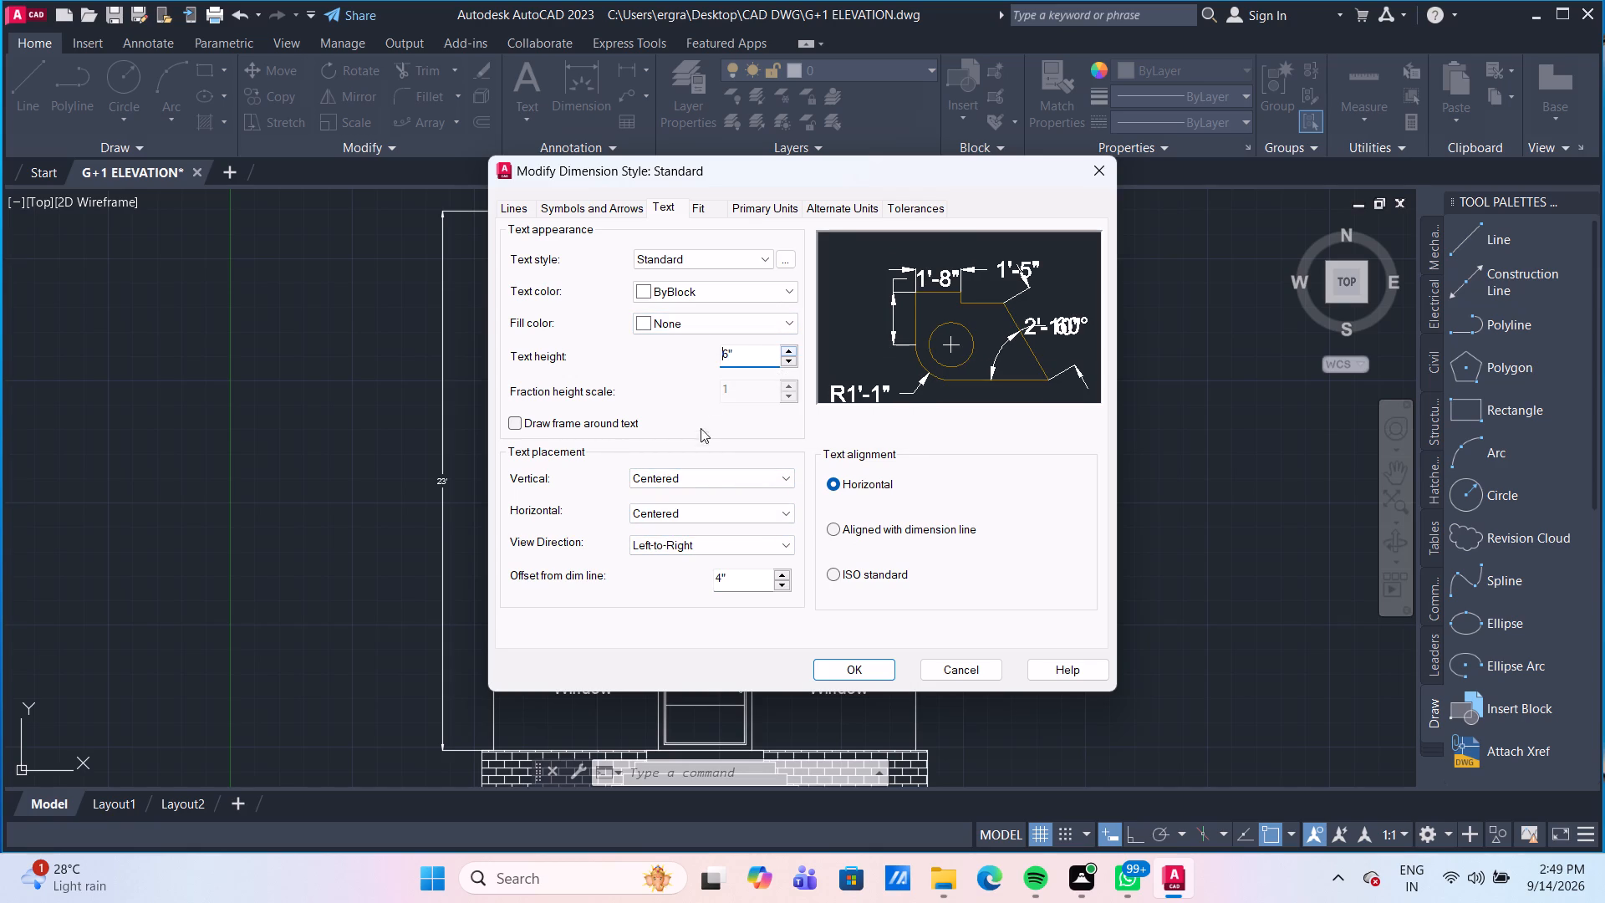
Check the fit and primary unit settings, apply the modified Standard dimension style and make it current.
{"action": "left_click", "coordinate": [715, 205]}
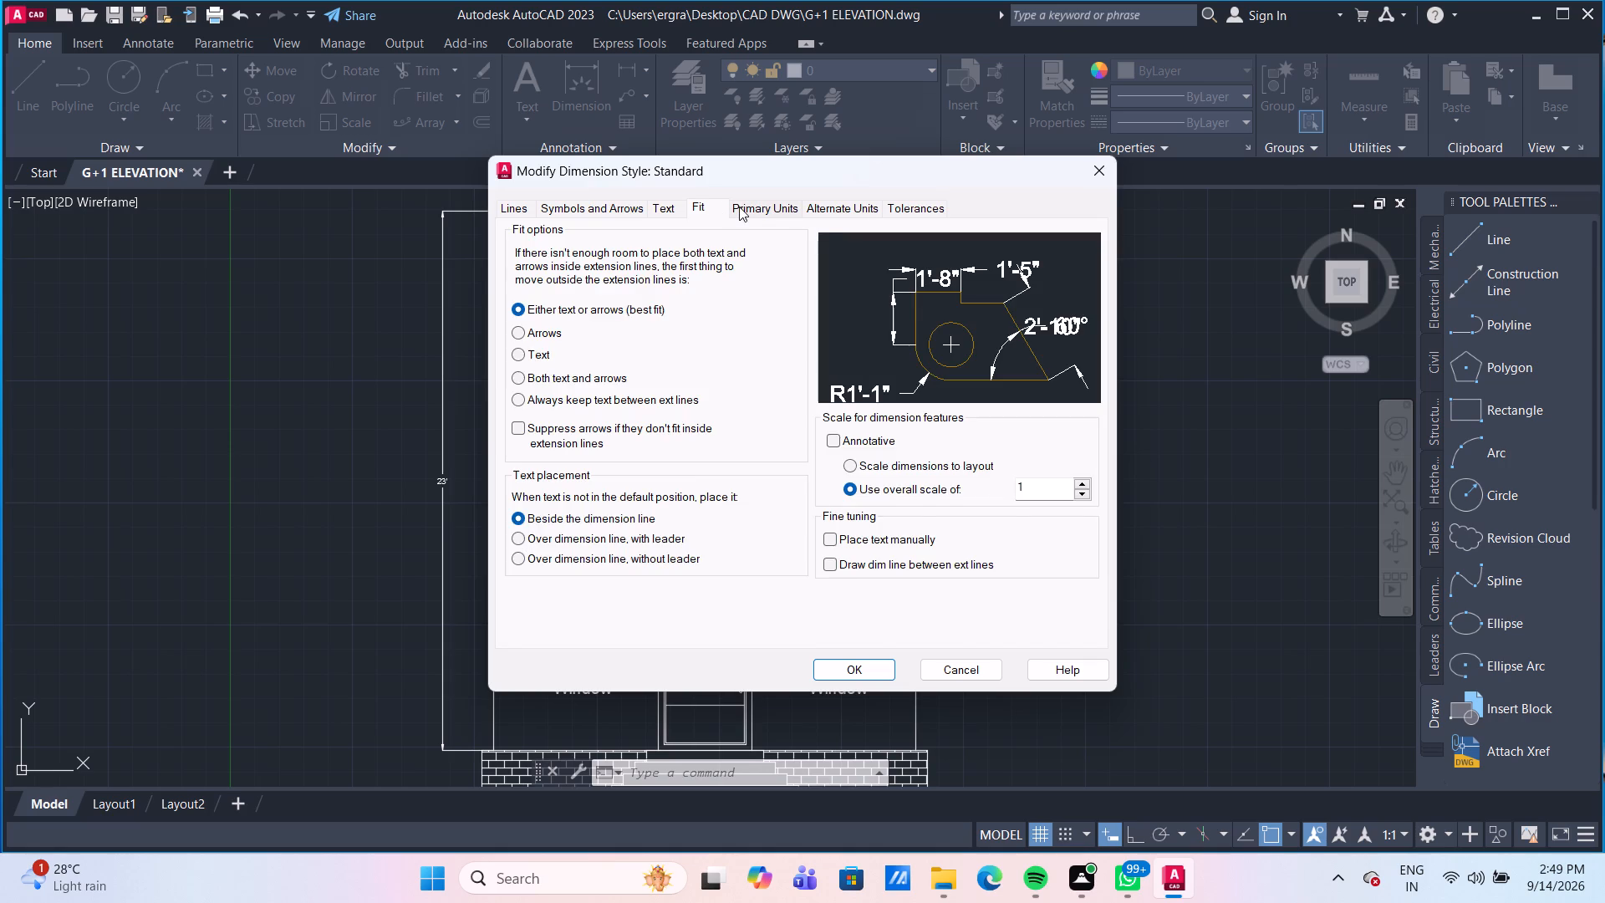
{"action": "left_click", "coordinate": [748, 211]}
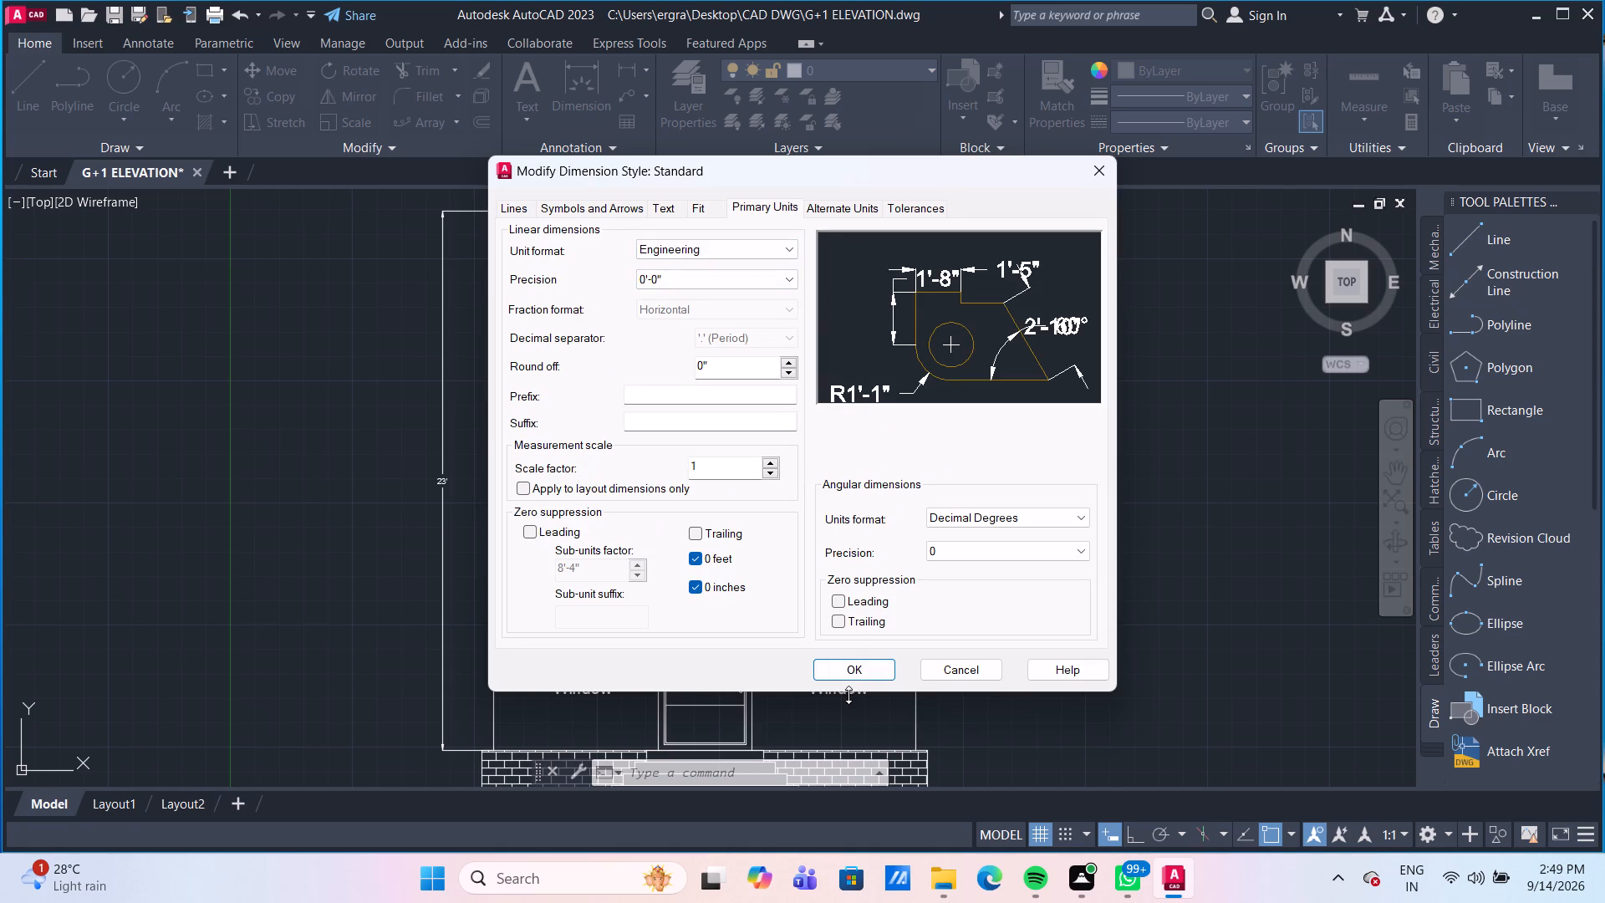
{"action": "left_click", "coordinate": [858, 671]}
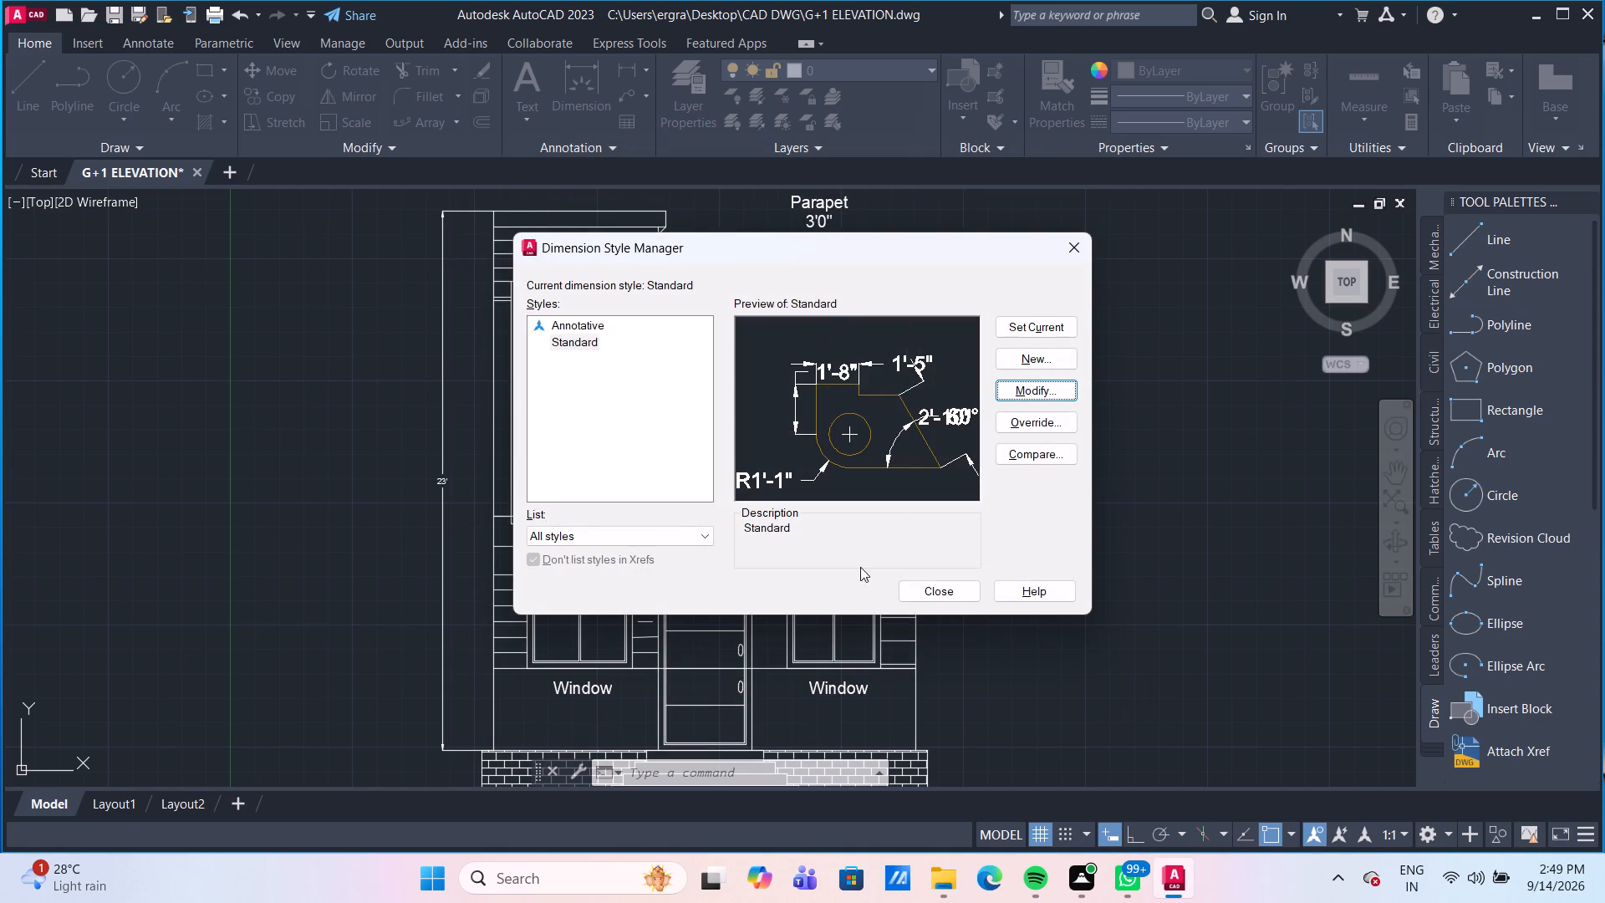
{"action": "left_click", "coordinate": [1035, 326]}
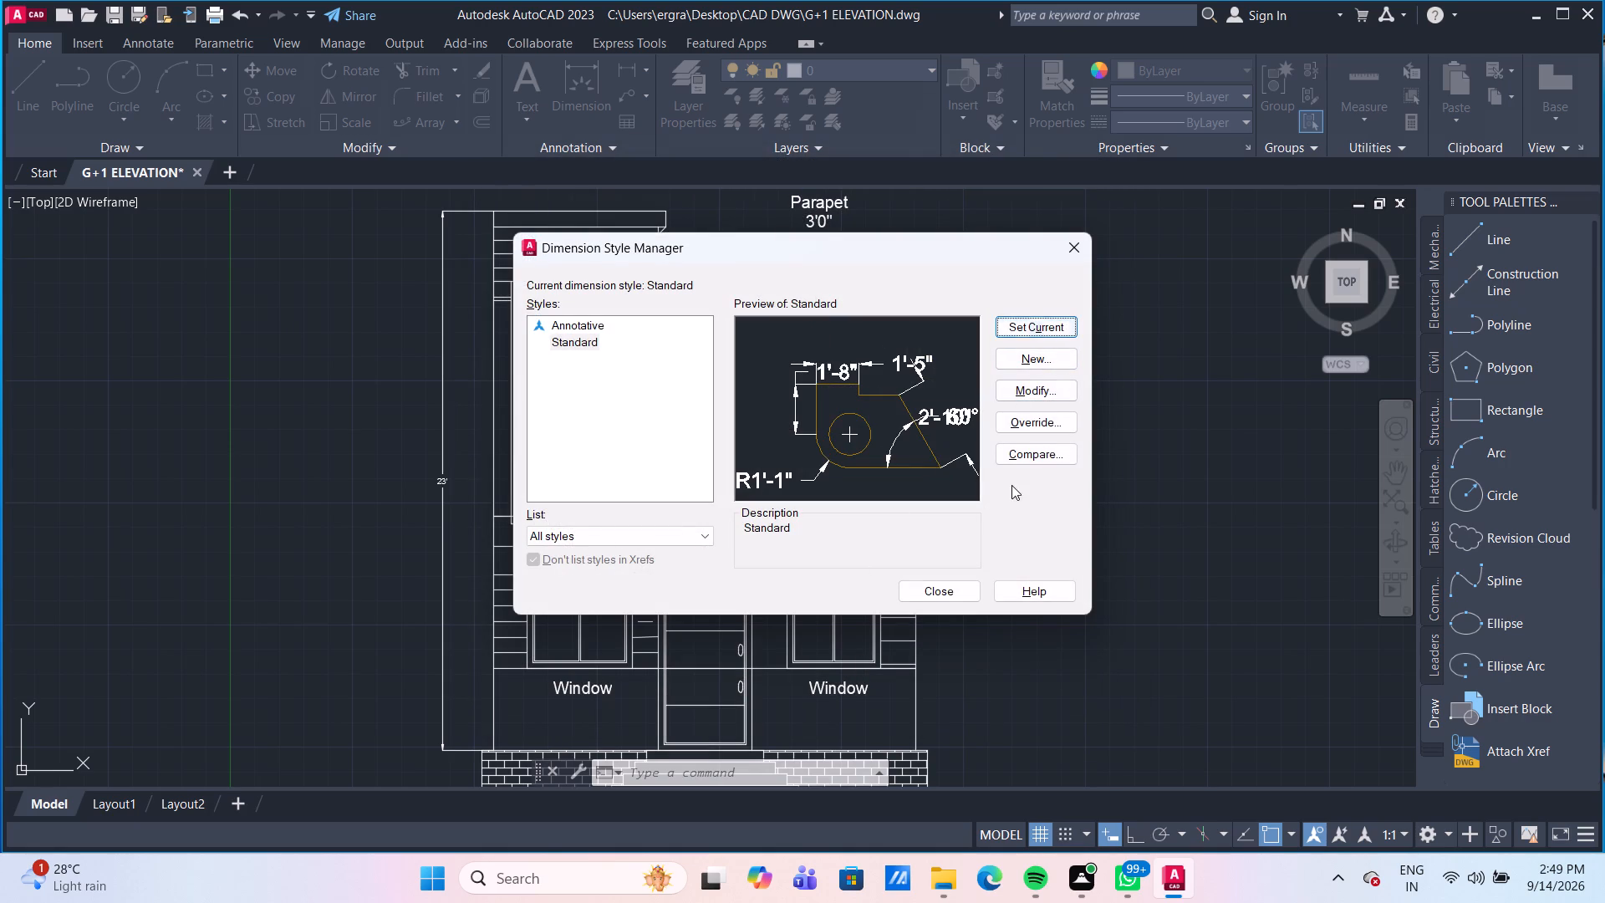
{"action": "left_click", "coordinate": [945, 589]}
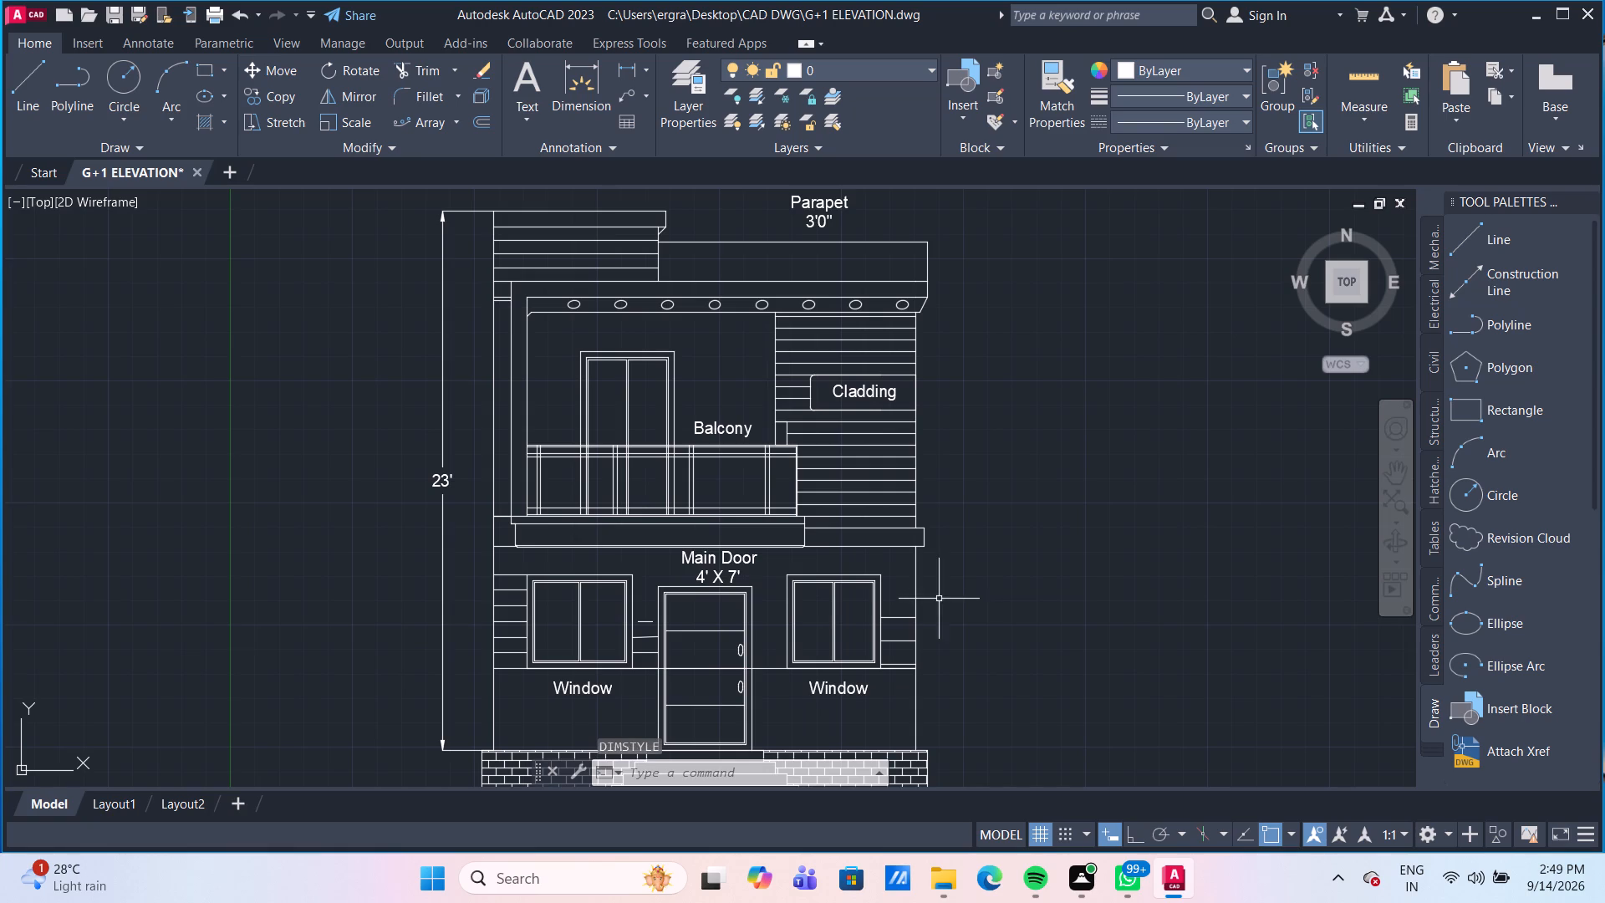
Stretch the upper extension line origin of the overall height dimension horizontally outward, leaving a gap beside the parapet's top left corner.
{"action": "scroll", "coordinate": [1161, 545], "scroll_direction": "down", "scroll_amount": 2}
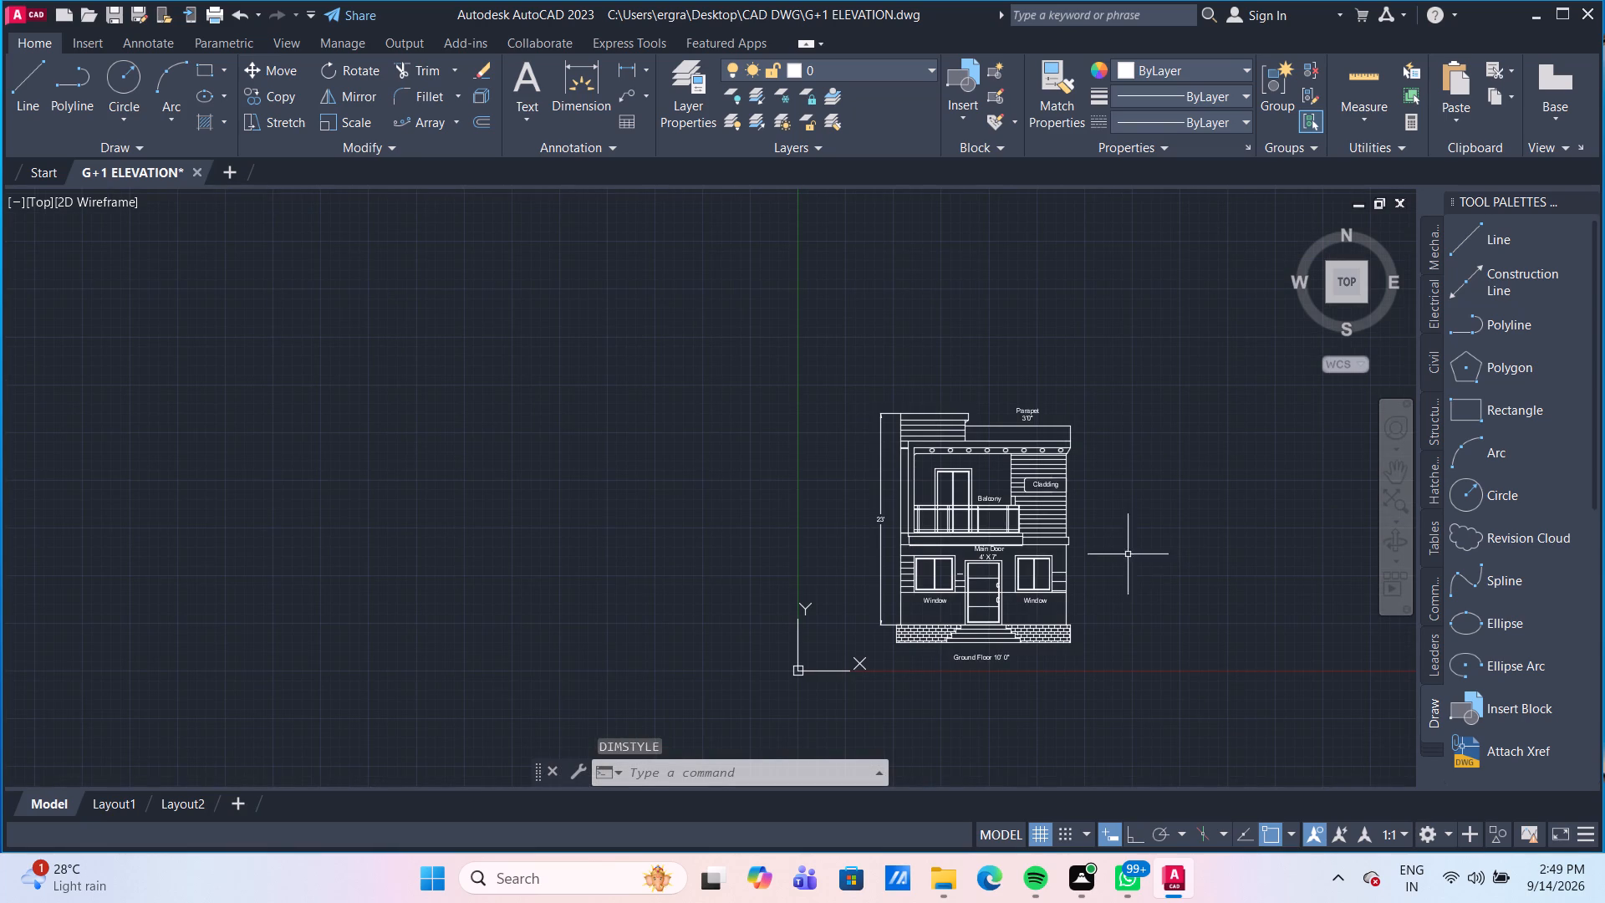
{"action": "middle_click", "coordinate": [1133, 564]}
{"action": "scroll", "coordinate": [1133, 564], "scroll_direction": "up", "scroll_amount": 1}
{"action": "middle_click_drag", "start_coordinate": [1132, 559], "coordinate": [1022, 500]}
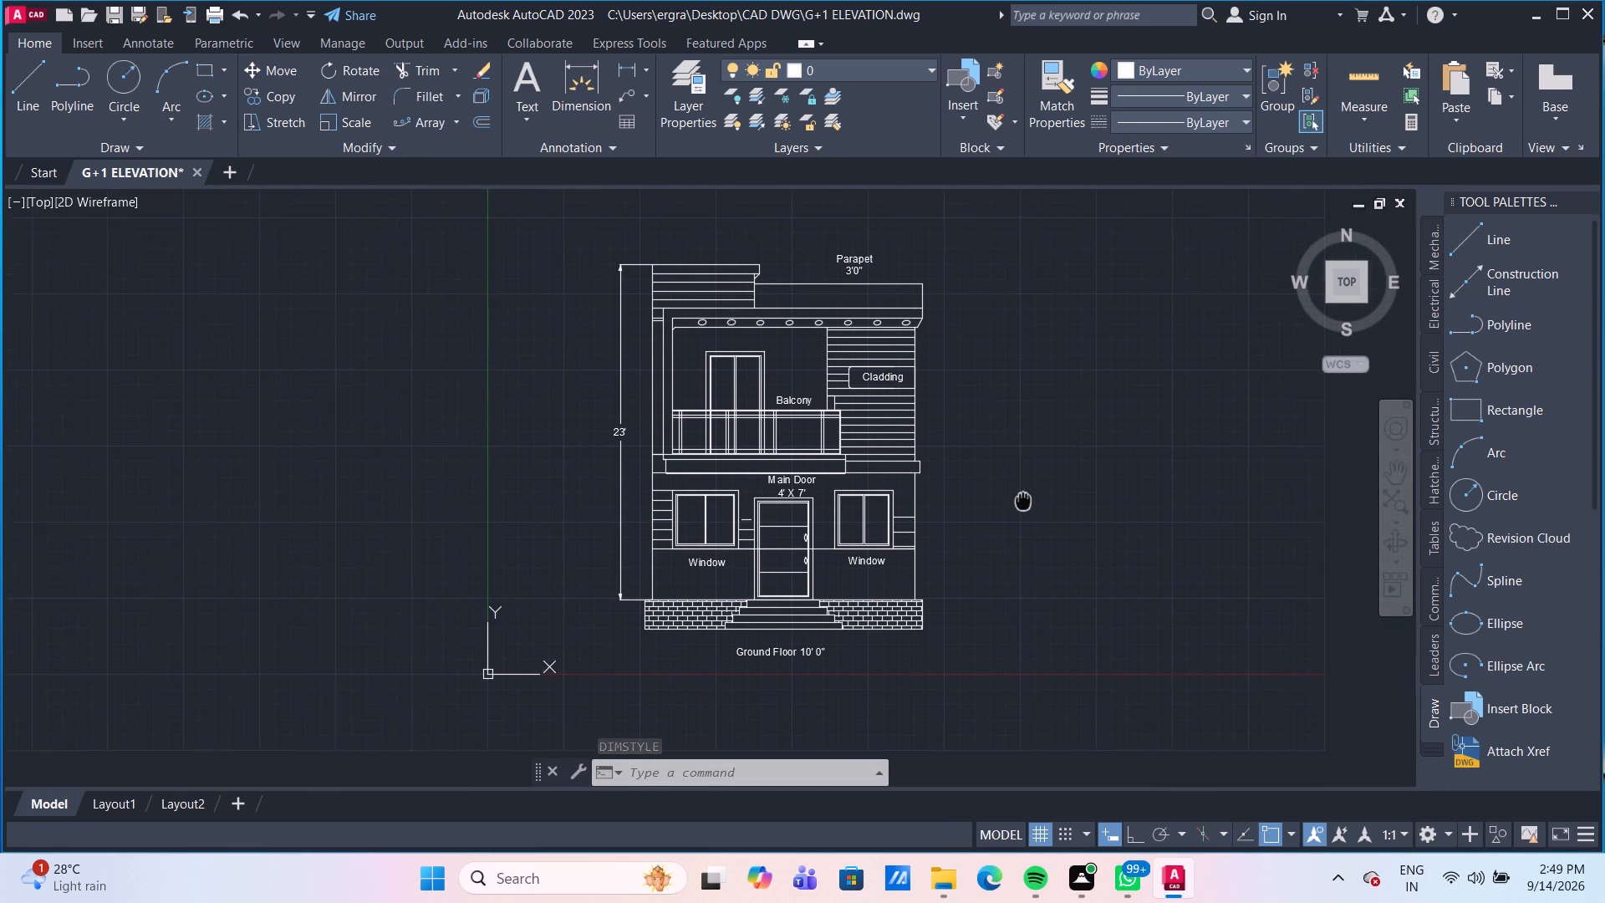
{"action": "middle_click_drag", "start_coordinate": [1022, 500], "coordinate": [1001, 491]}
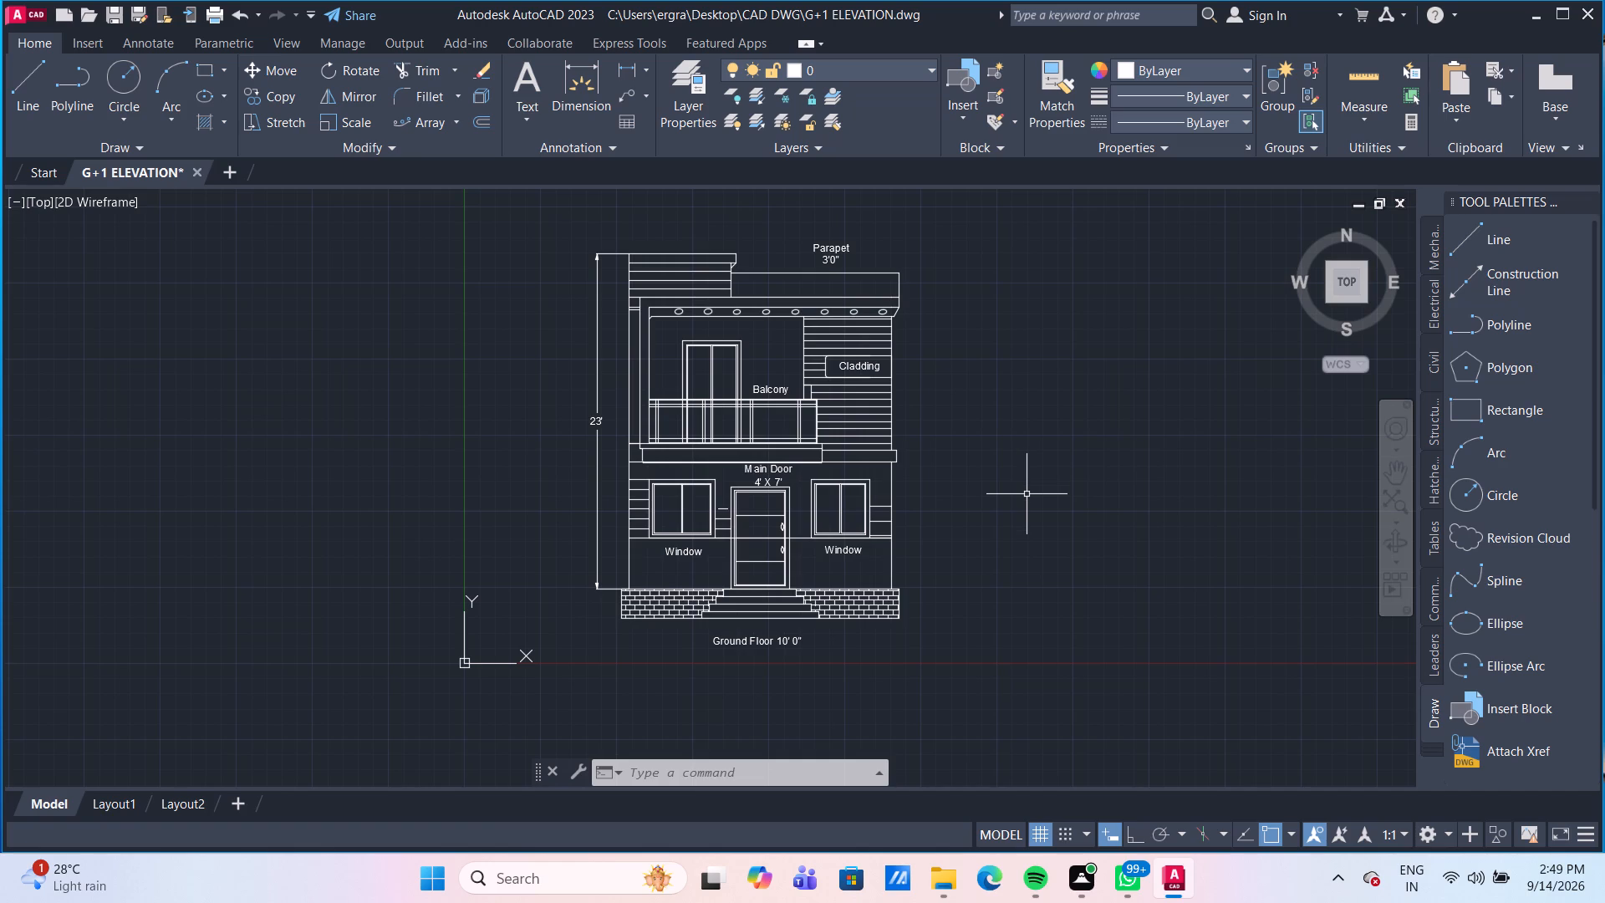
{"action": "scroll", "coordinate": [781, 572], "scroll_direction": "up", "scroll_amount": 1}
{"action": "scroll", "coordinate": [665, 520], "scroll_direction": "down", "scroll_amount": 1}
{"action": "scroll", "coordinate": [579, 253], "scroll_direction": "up", "scroll_amount": 1}
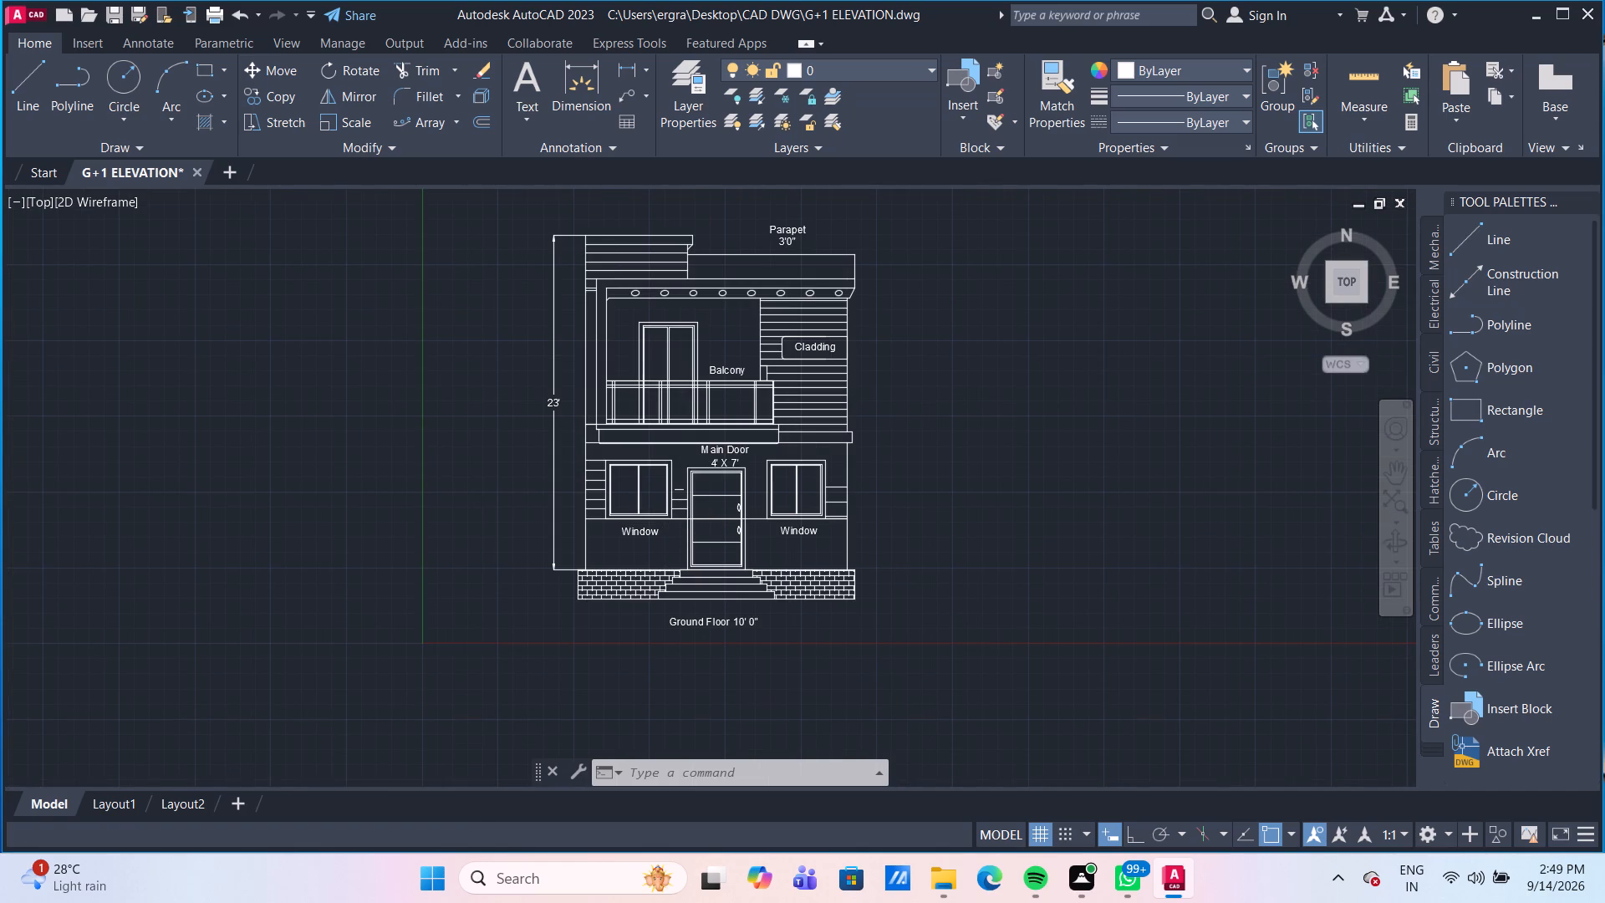
{"action": "scroll", "coordinate": [579, 253], "scroll_direction": "up", "scroll_amount": 2}
{"action": "middle_click_drag", "start_coordinate": [579, 253], "coordinate": [566, 380]}
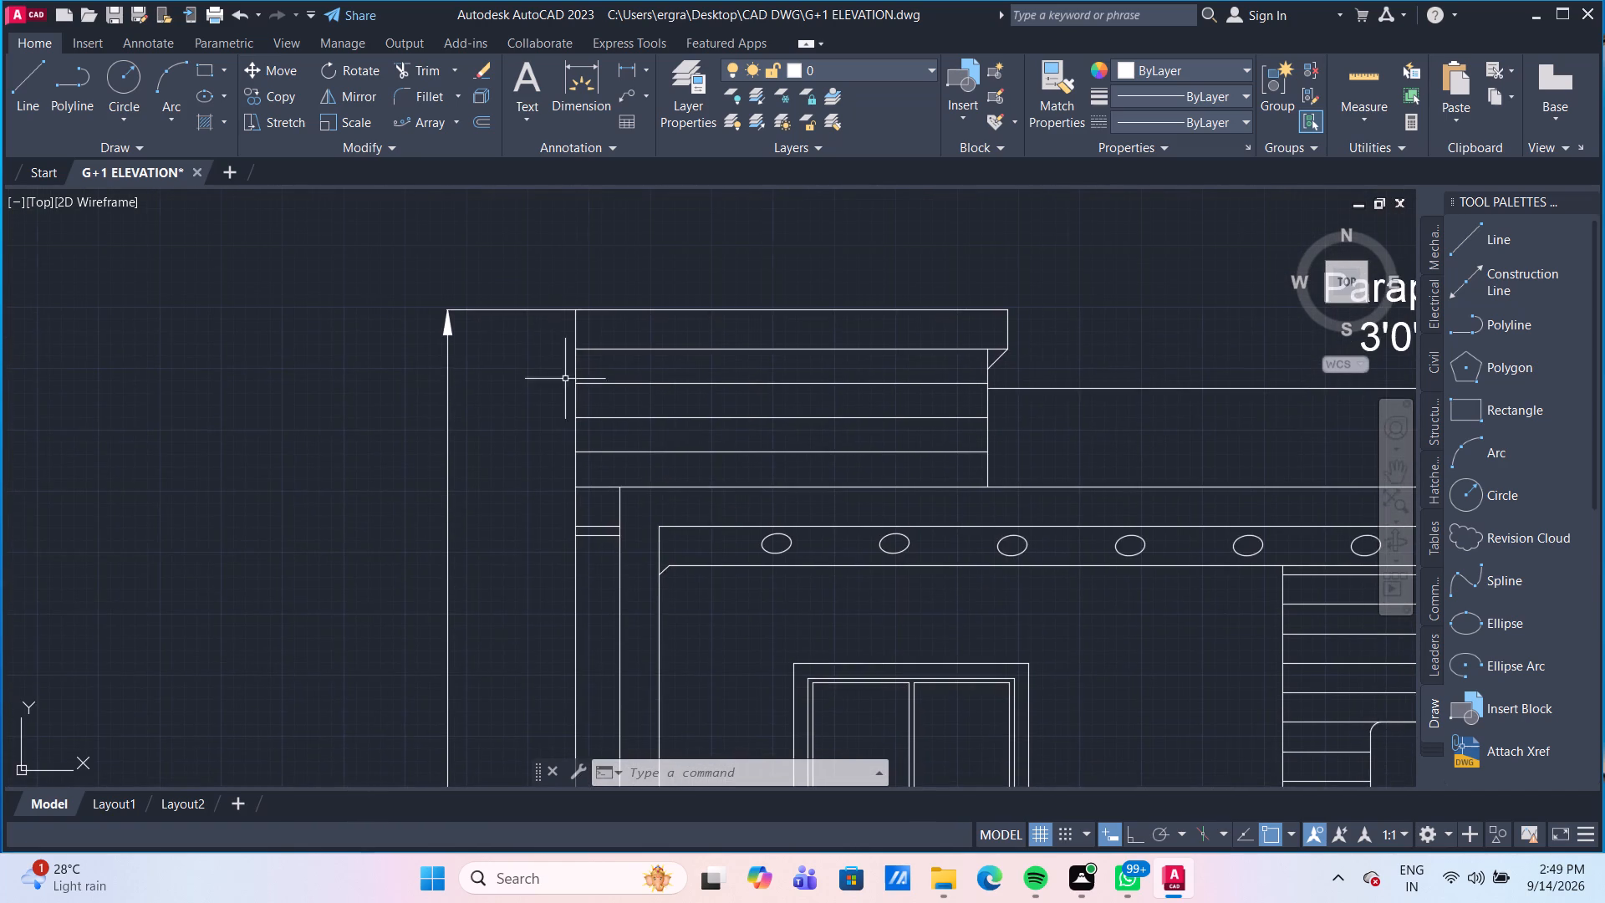
{"action": "scroll", "coordinate": [560, 323], "scroll_direction": "up", "scroll_amount": 2}
{"action": "scroll", "coordinate": [560, 323], "scroll_direction": "down", "scroll_amount": 1}
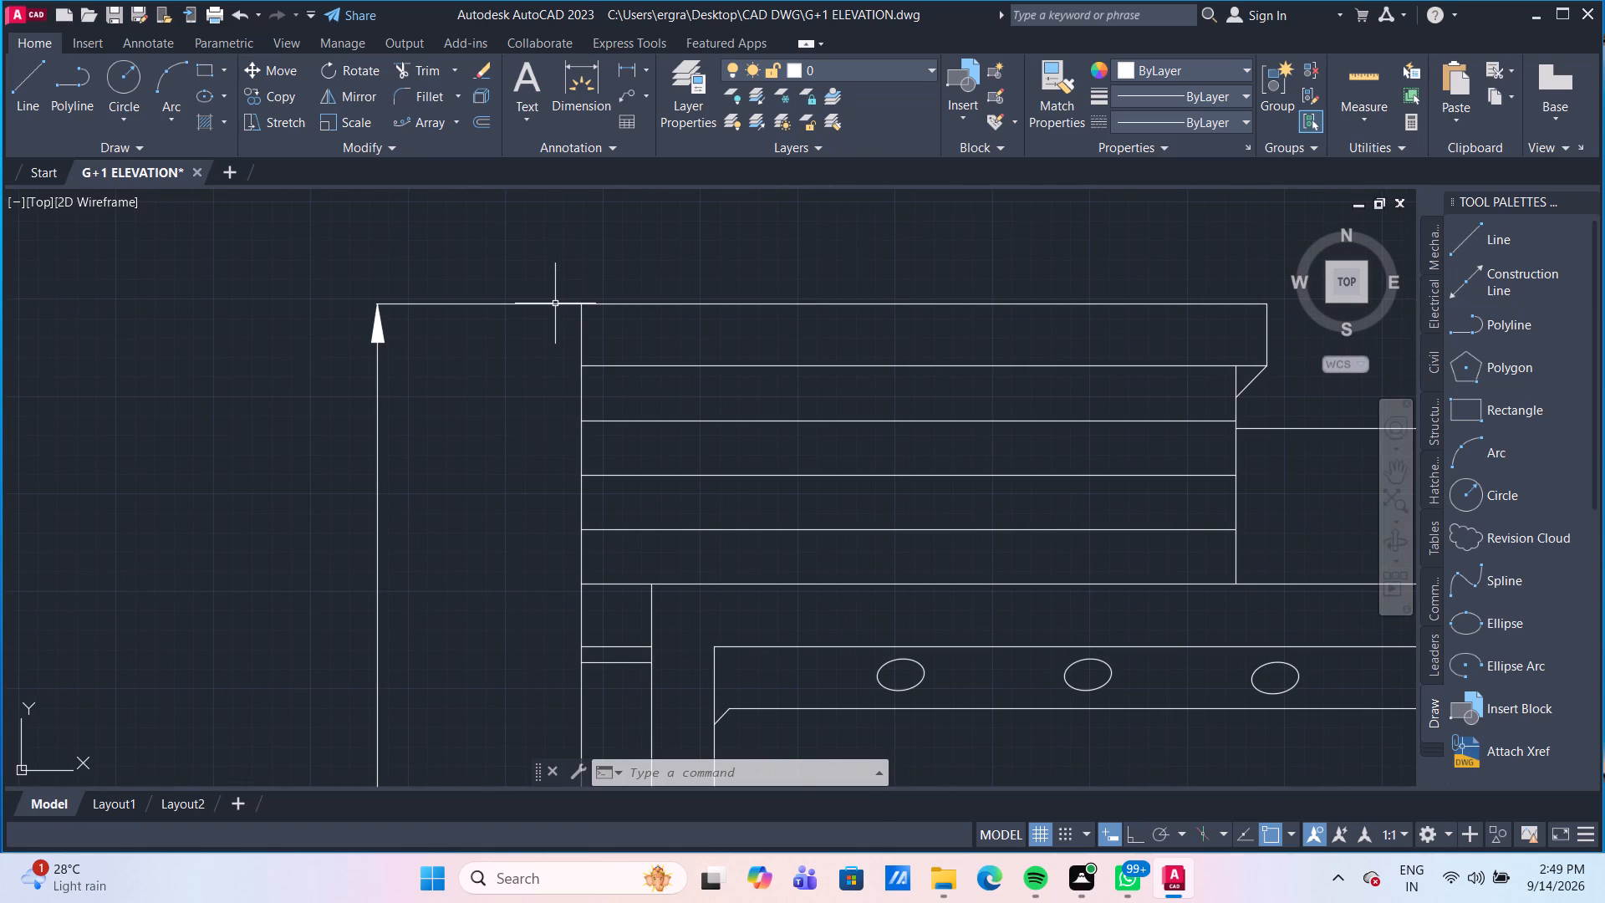
{"action": "left_click", "coordinate": [554, 303]}
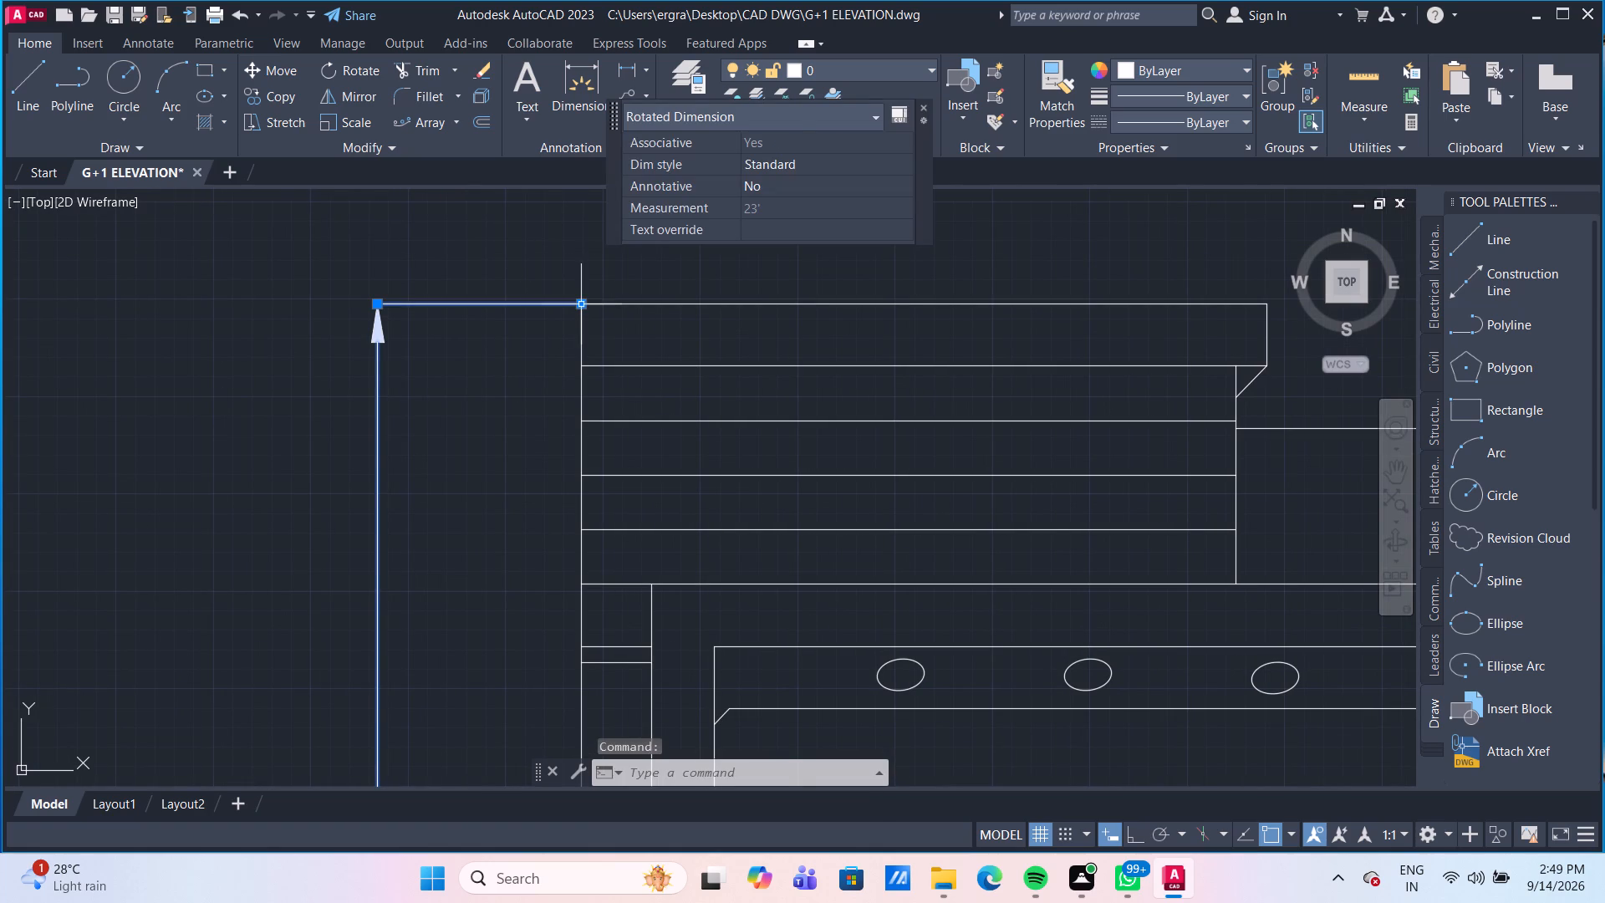
{"action": "left_click", "coordinate": [580, 304]}
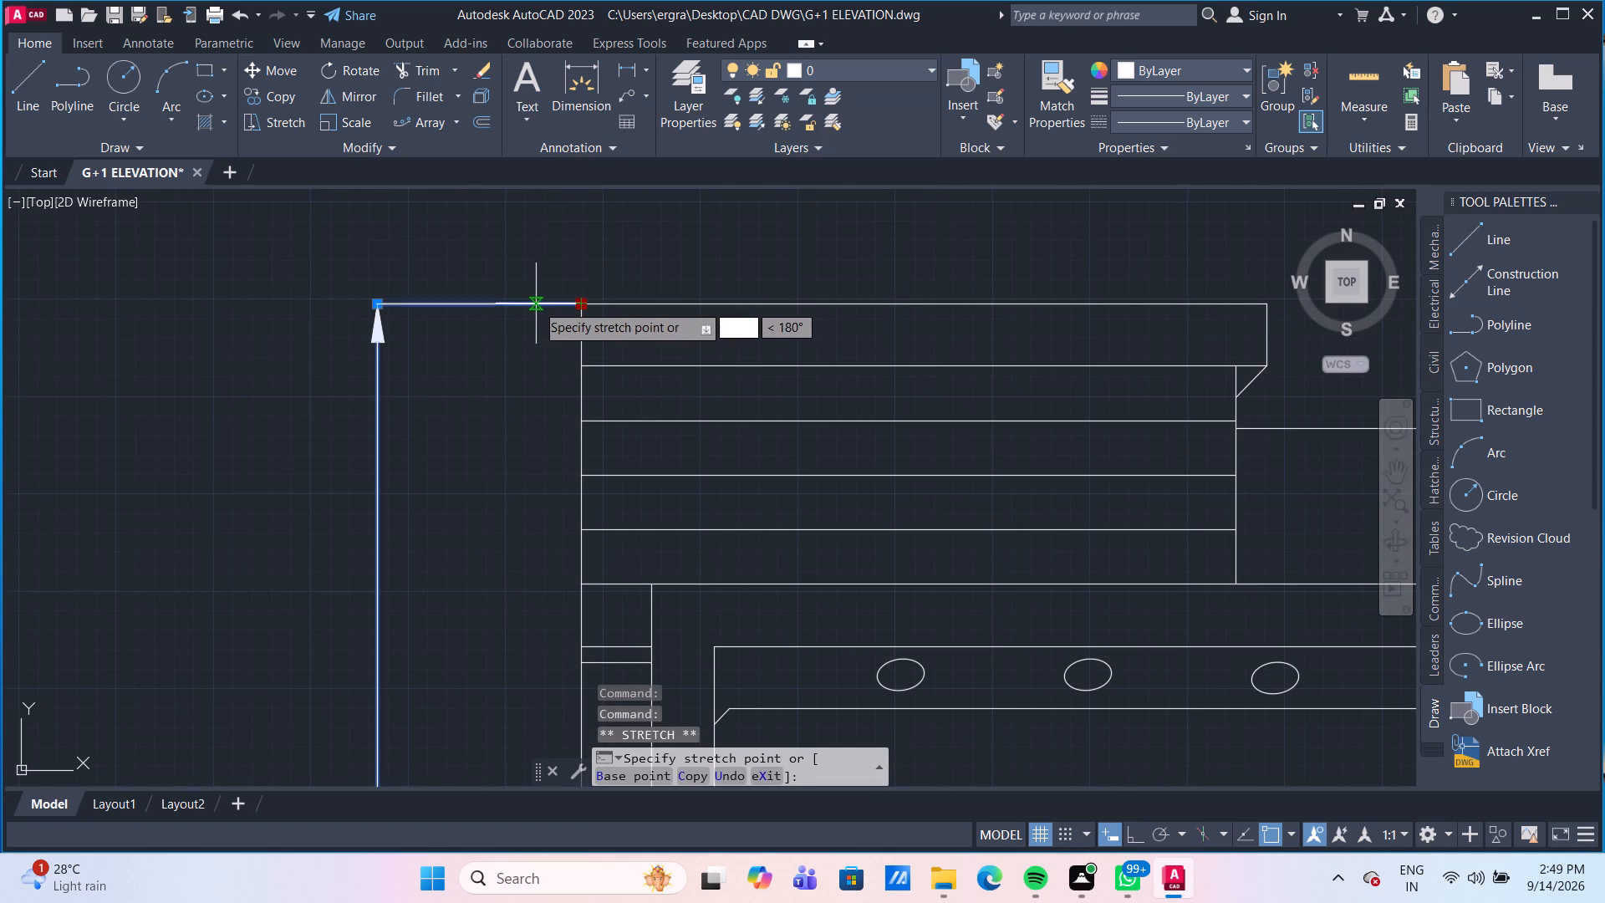
{"action": "left_click", "coordinate": [532, 306]}
{"action": "scroll", "coordinate": [557, 400], "scroll_direction": "down", "scroll_amount": 2}
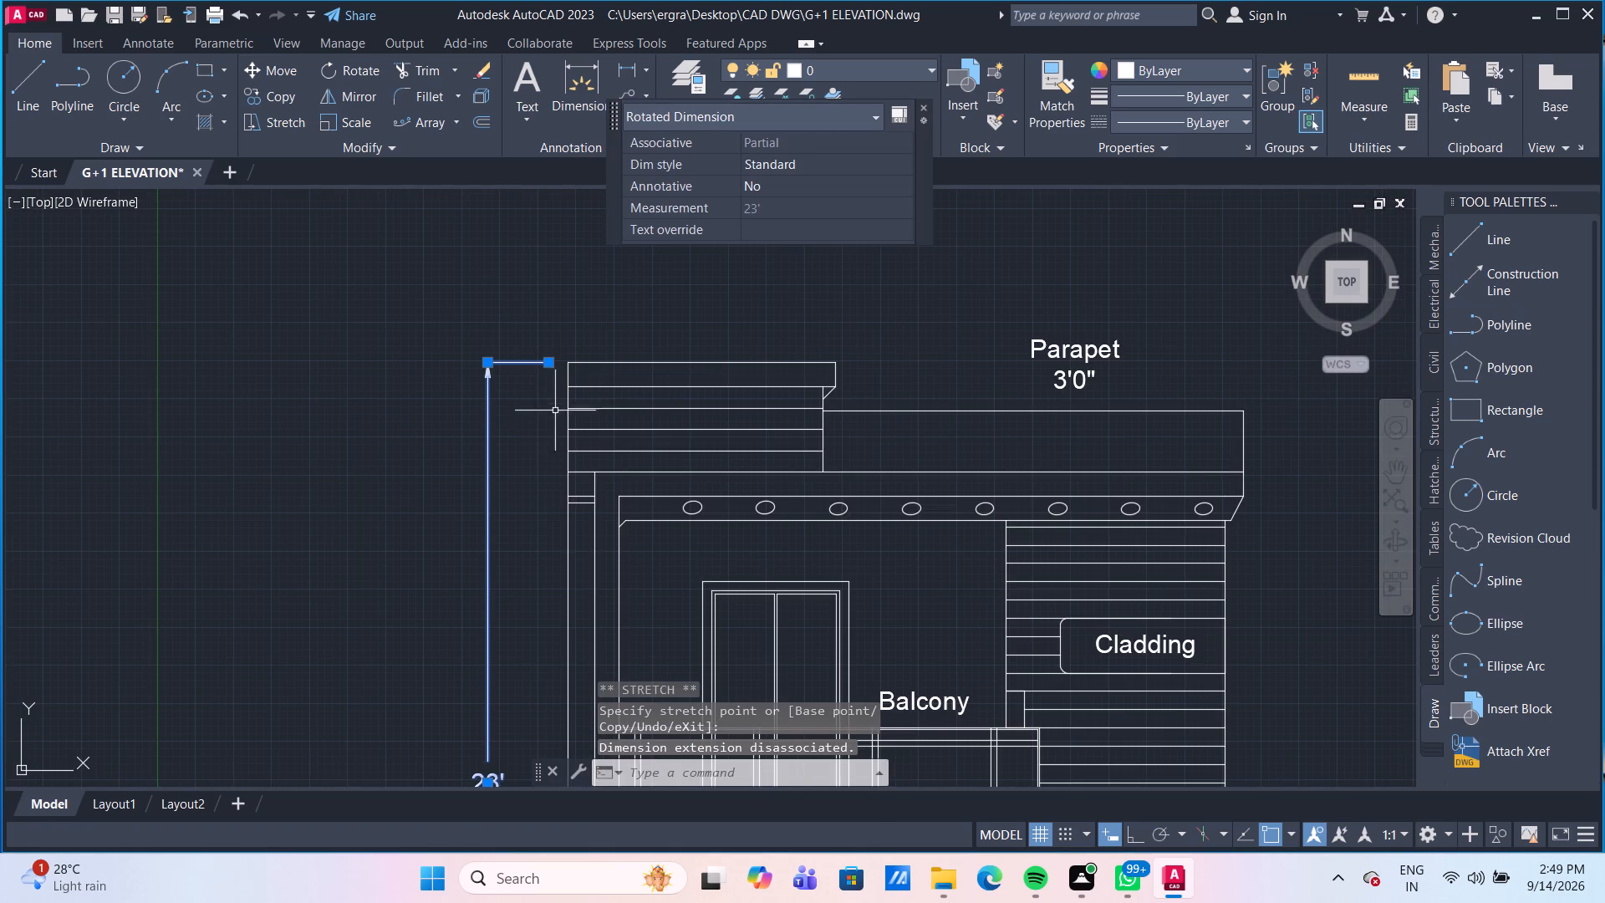
Stretch the lower extension line origin of the overall height dimension about 9" horizontally outward, clear of the brick plinth.
{"action": "middle_click_drag", "start_coordinate": [565, 533], "coordinate": [565, 446]}
{"action": "scroll", "coordinate": [562, 444], "scroll_direction": "down", "scroll_amount": 3}
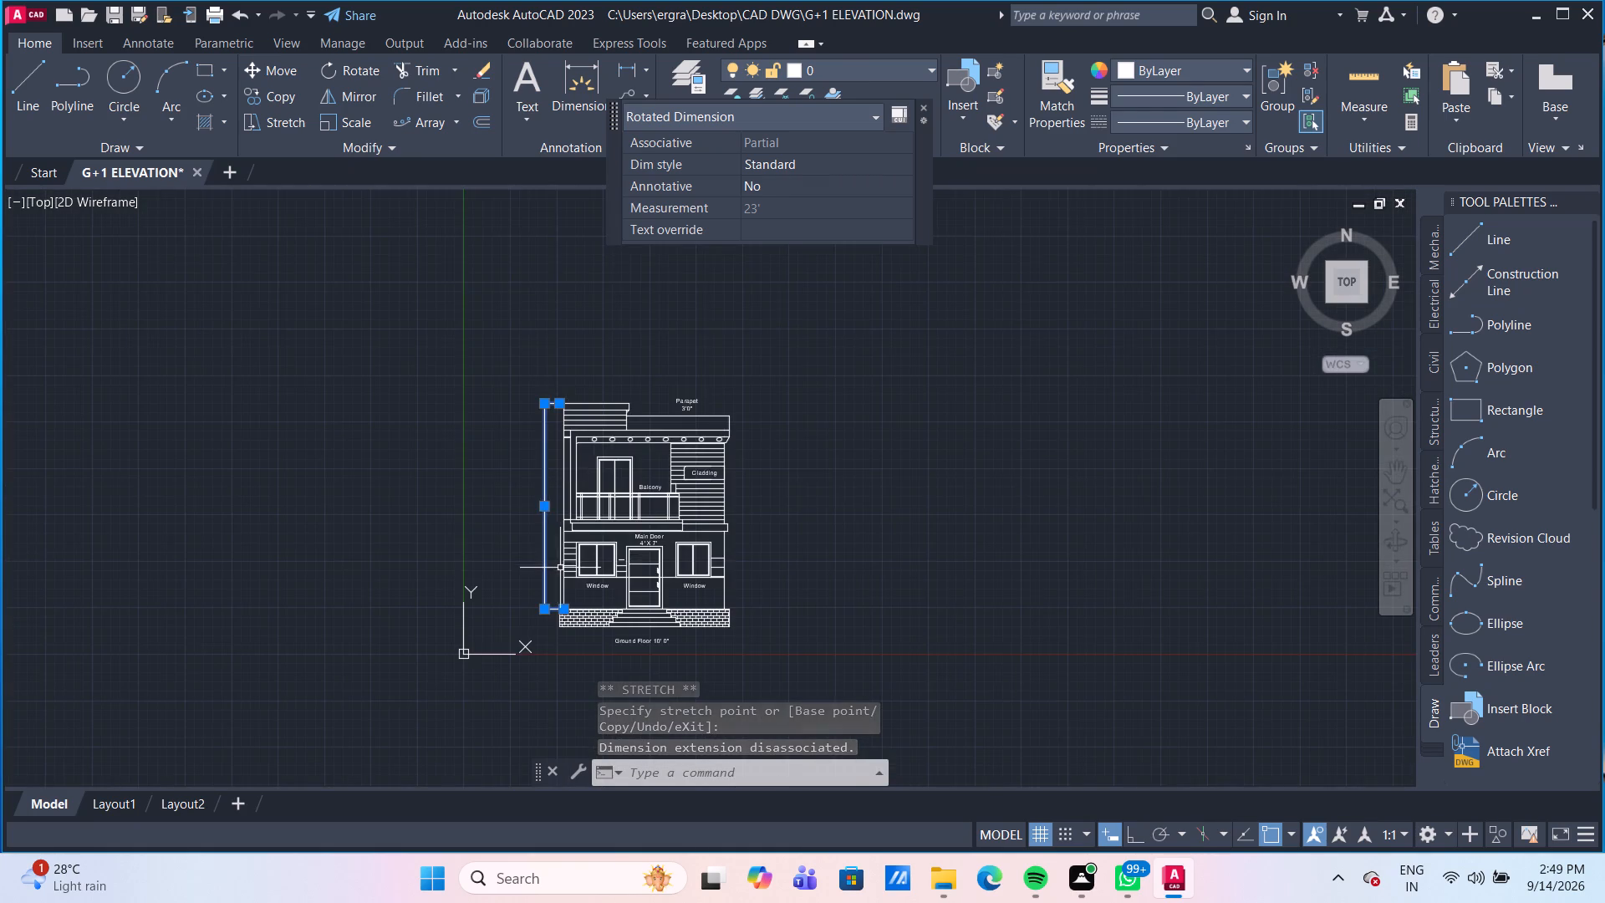
{"action": "scroll", "coordinate": [560, 579], "scroll_direction": "up", "scroll_amount": 1}
{"action": "scroll", "coordinate": [543, 645], "scroll_direction": "up", "scroll_amount": 3}
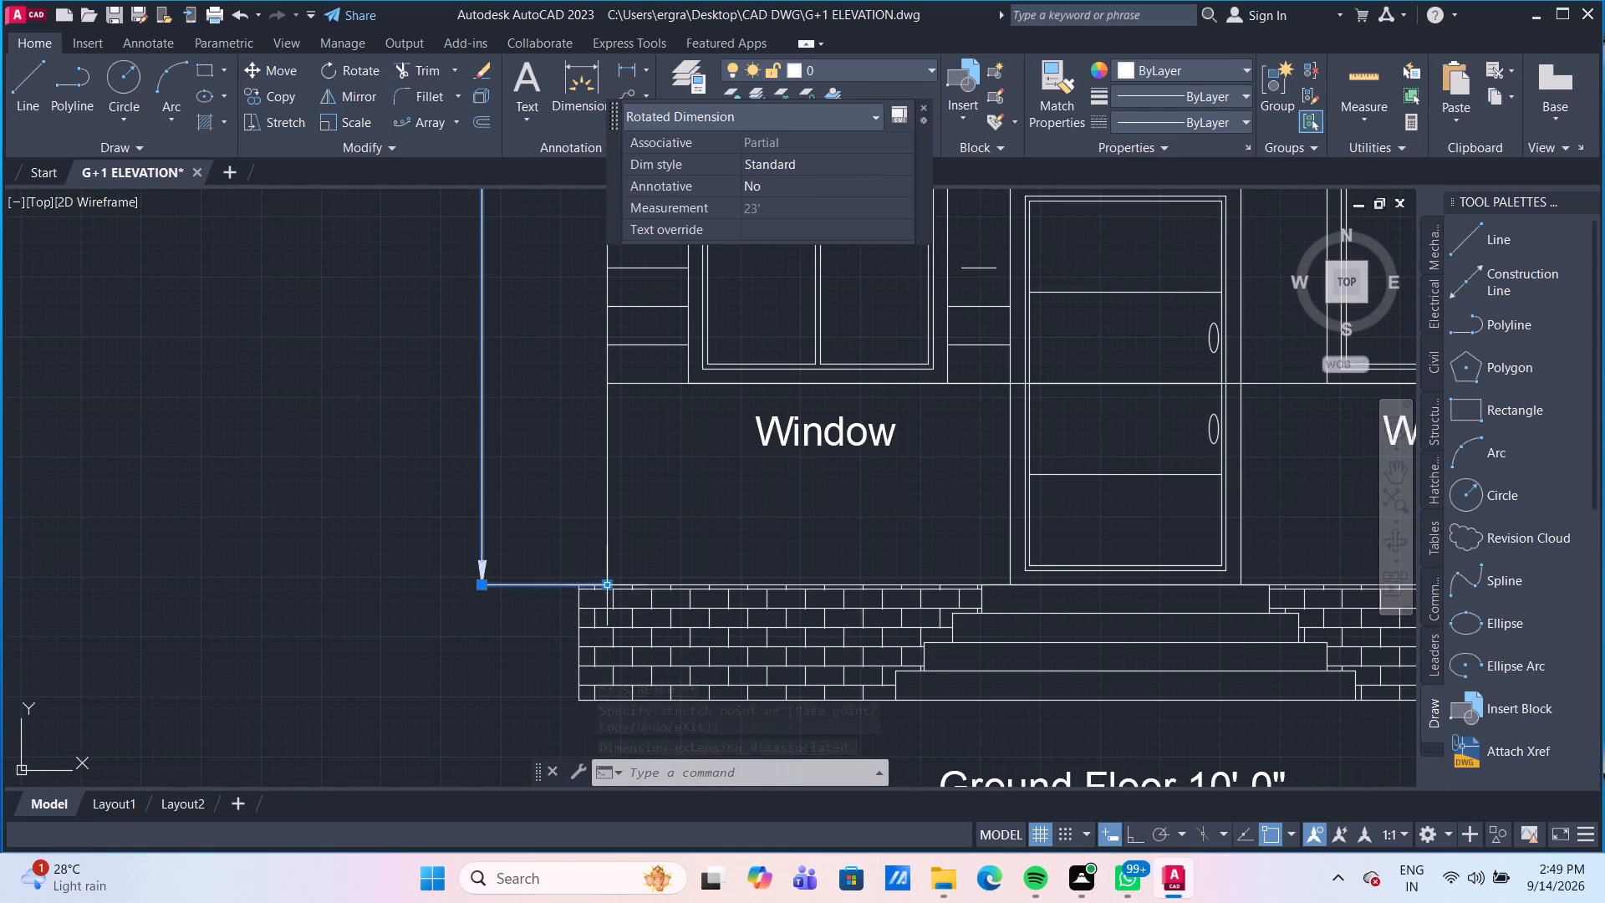
{"action": "left_click", "coordinate": [607, 584]}
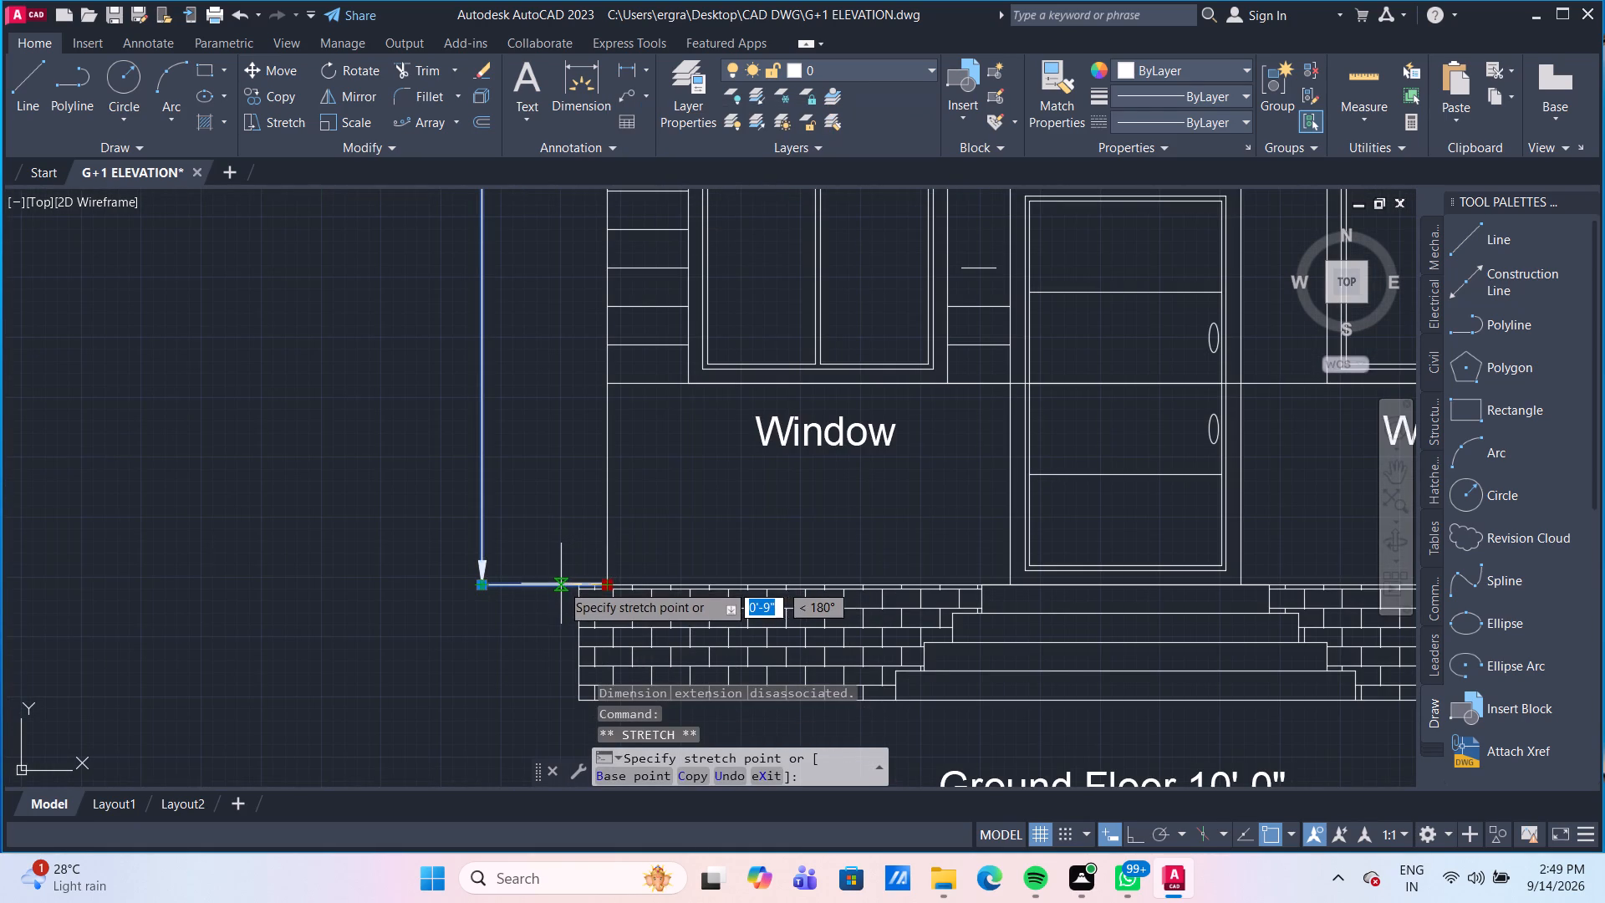
{"action": "left_click", "coordinate": [561, 584]}
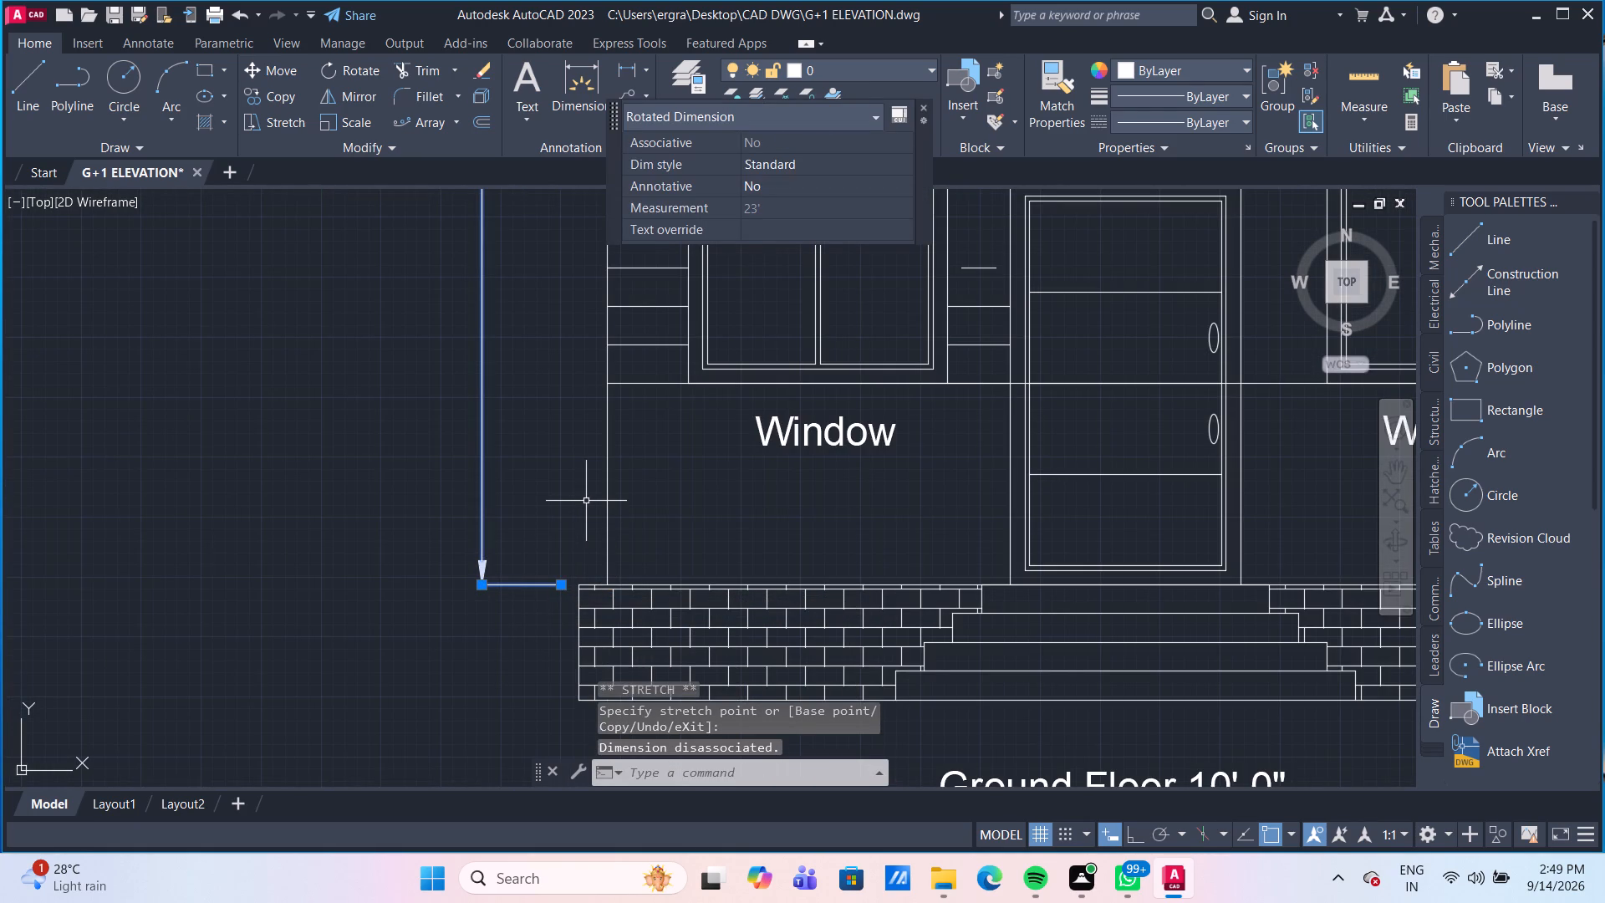
{"action": "key", "text": "Escape"}
{"action": "scroll", "coordinate": [602, 516], "scroll_direction": "down", "scroll_amount": 3}
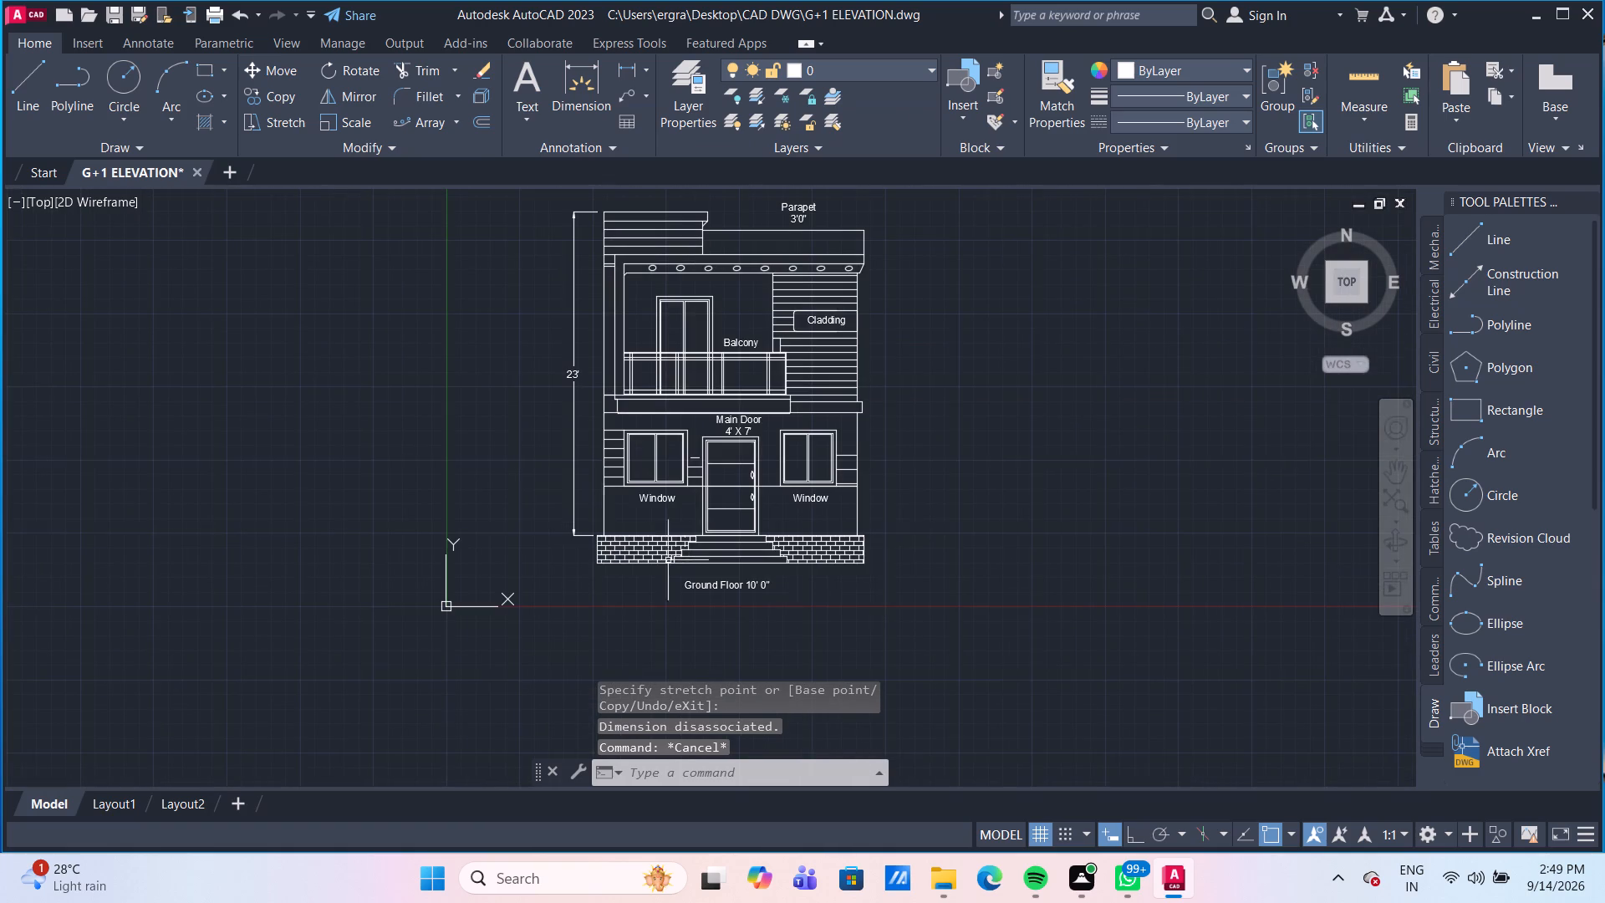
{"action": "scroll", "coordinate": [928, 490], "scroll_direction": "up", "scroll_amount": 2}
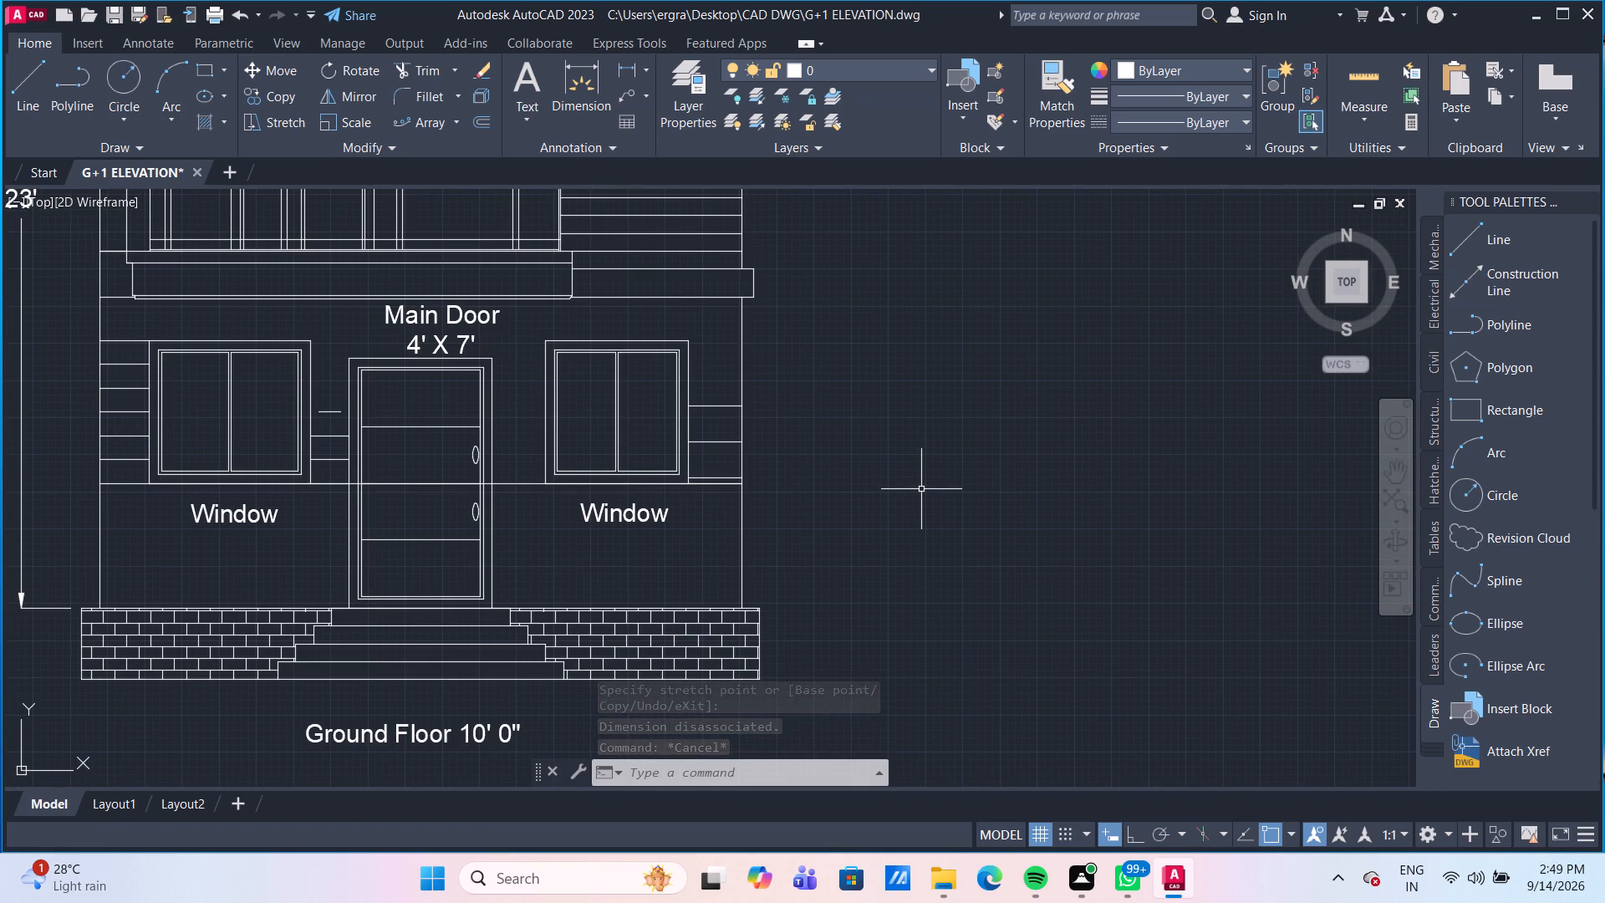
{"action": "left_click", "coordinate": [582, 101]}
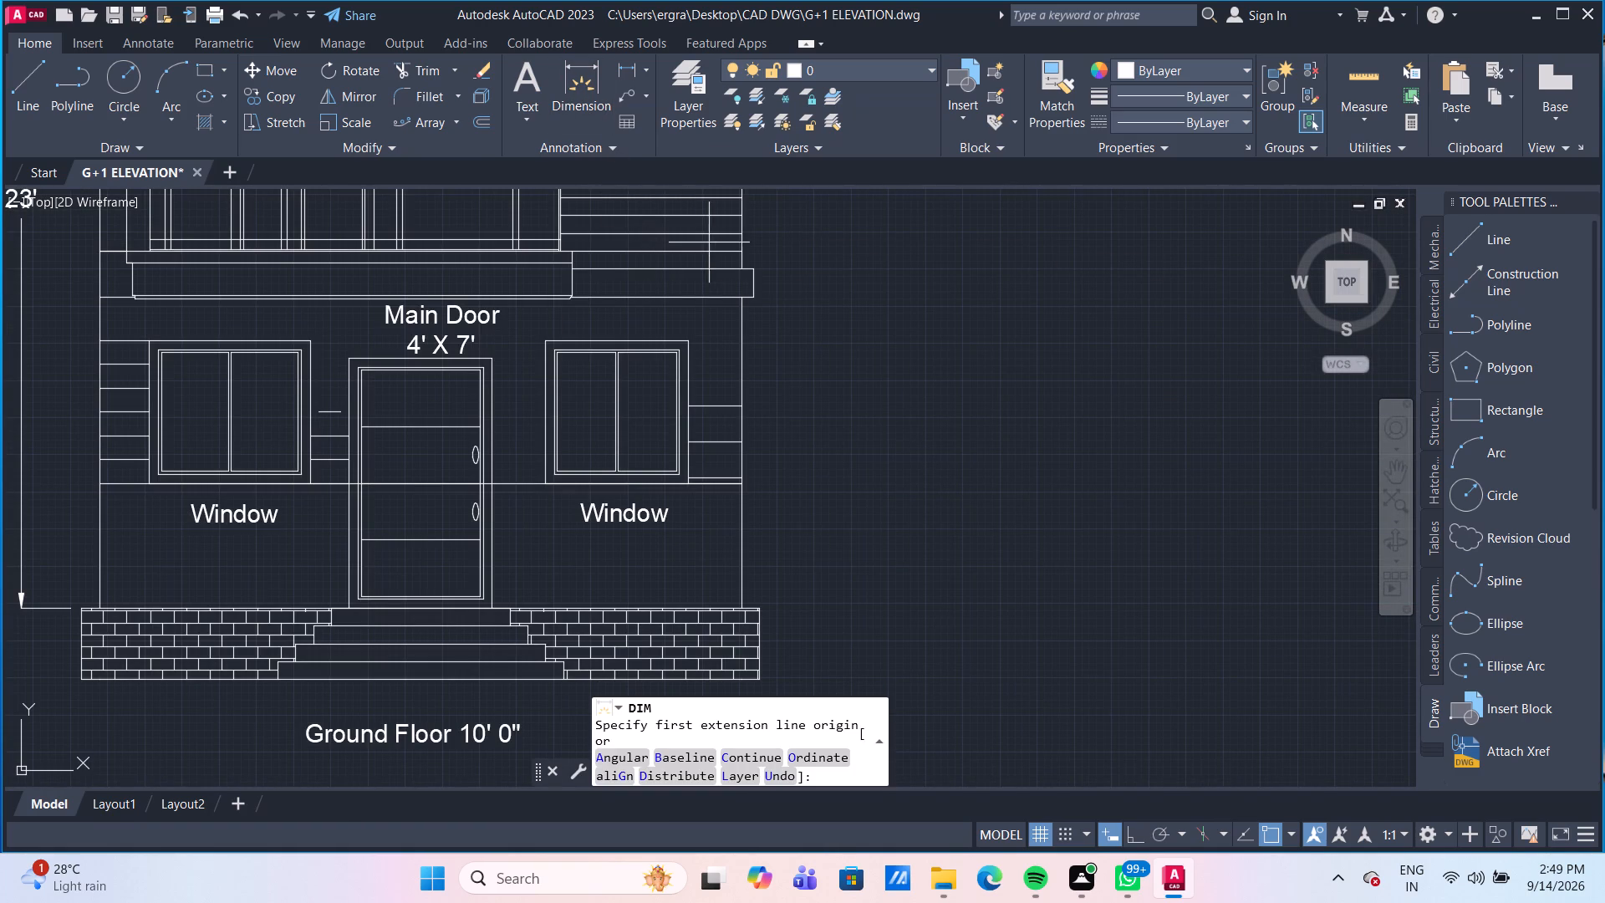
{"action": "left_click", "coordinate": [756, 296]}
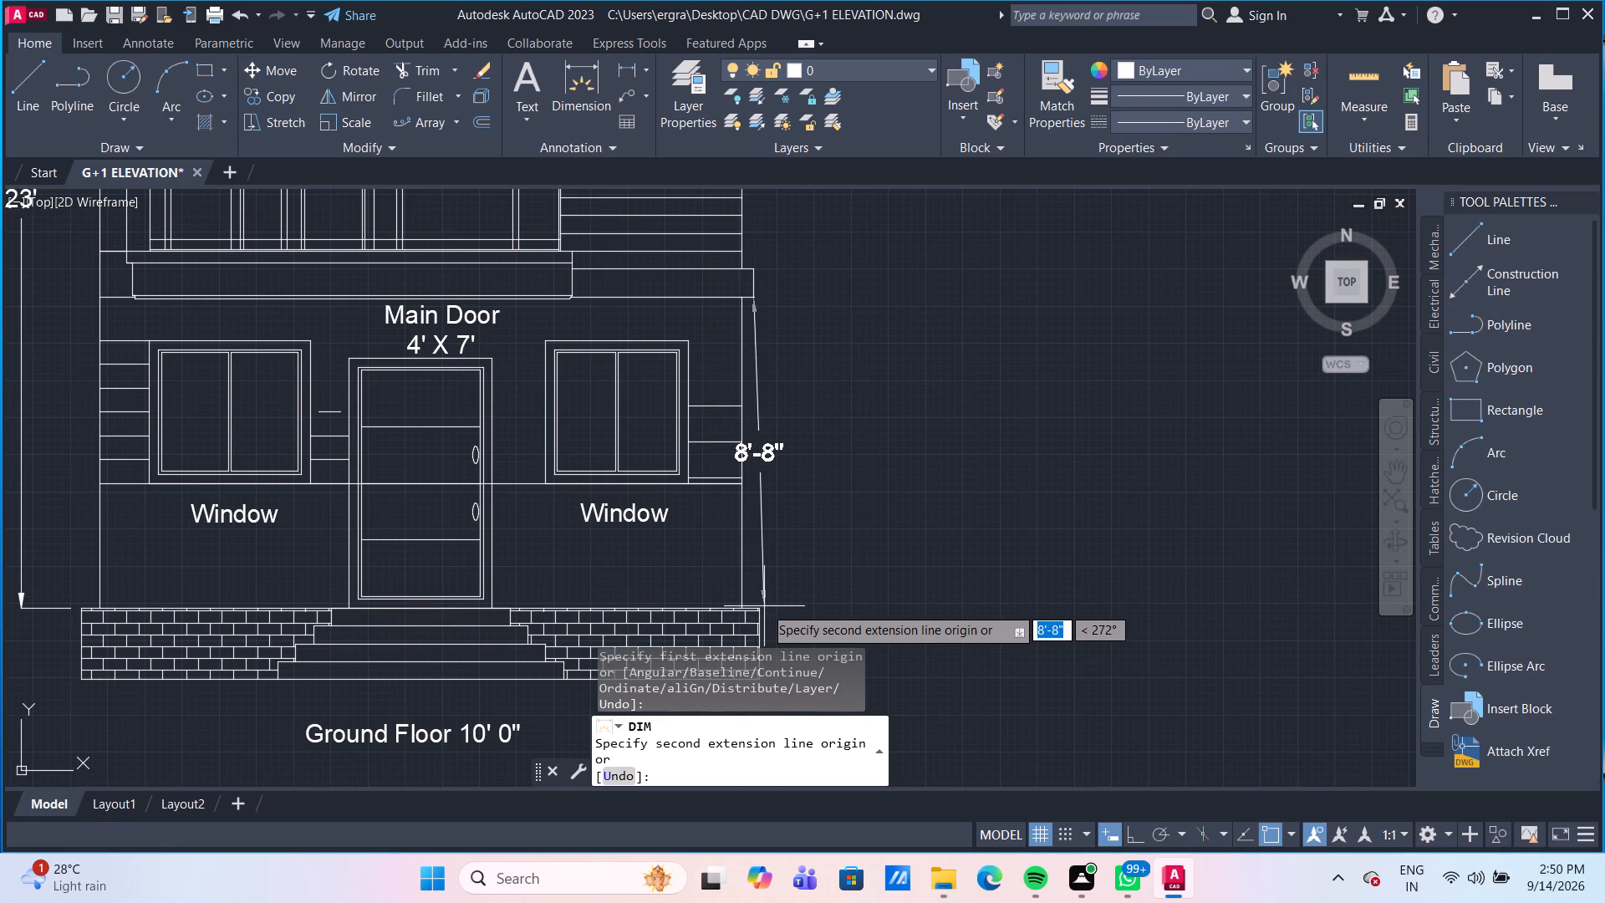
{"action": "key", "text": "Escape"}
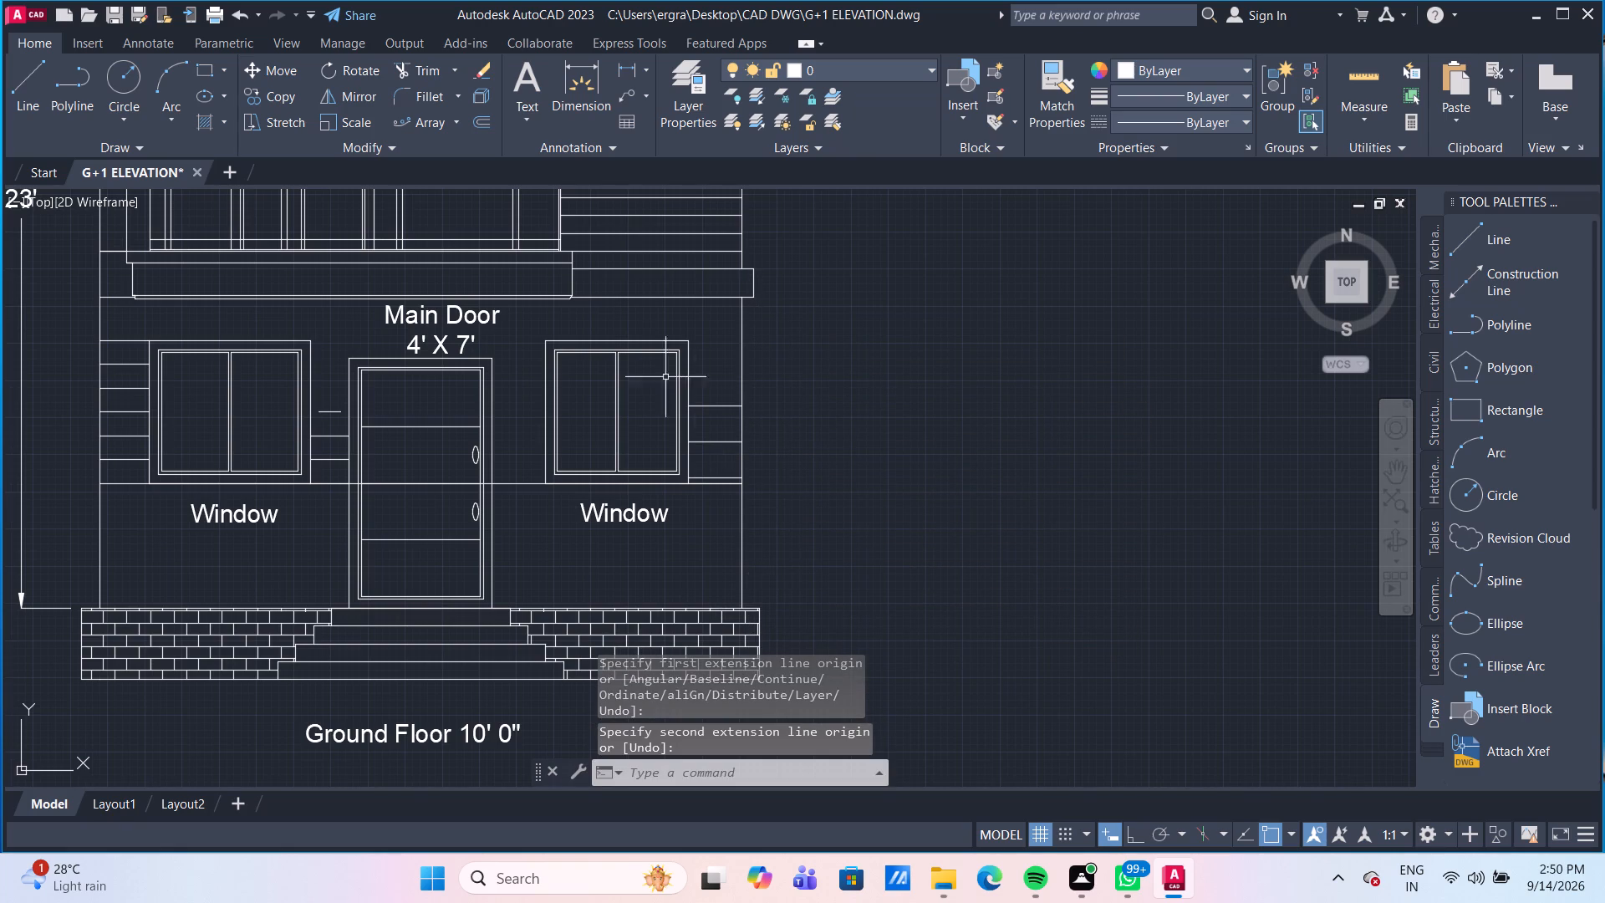
Dimension the ground floor height vertically, from the brick plinth's top right corner 10' up, with the dimension line outside the house's right side.
{"action": "scroll", "coordinate": [809, 574], "scroll_direction": "up", "scroll_amount": 1}
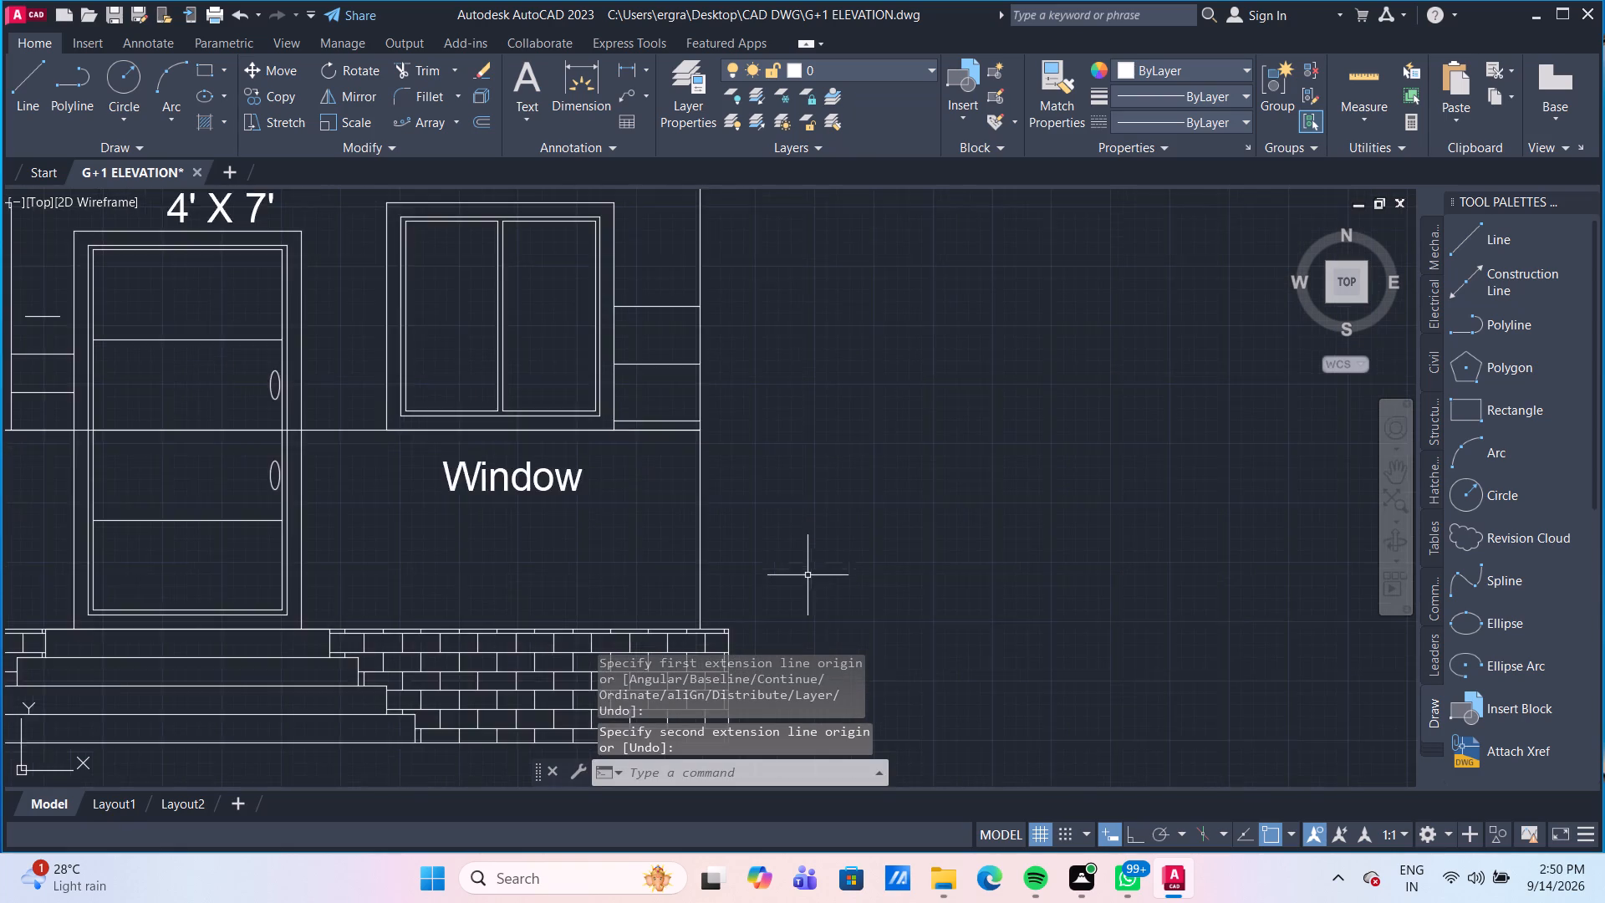
{"action": "scroll", "coordinate": [808, 575], "scroll_direction": "up", "scroll_amount": 1}
{"action": "scroll", "coordinate": [757, 559], "scroll_direction": "down", "scroll_amount": 2}
{"action": "scroll", "coordinate": [731, 584], "scroll_direction": "up", "scroll_amount": 1}
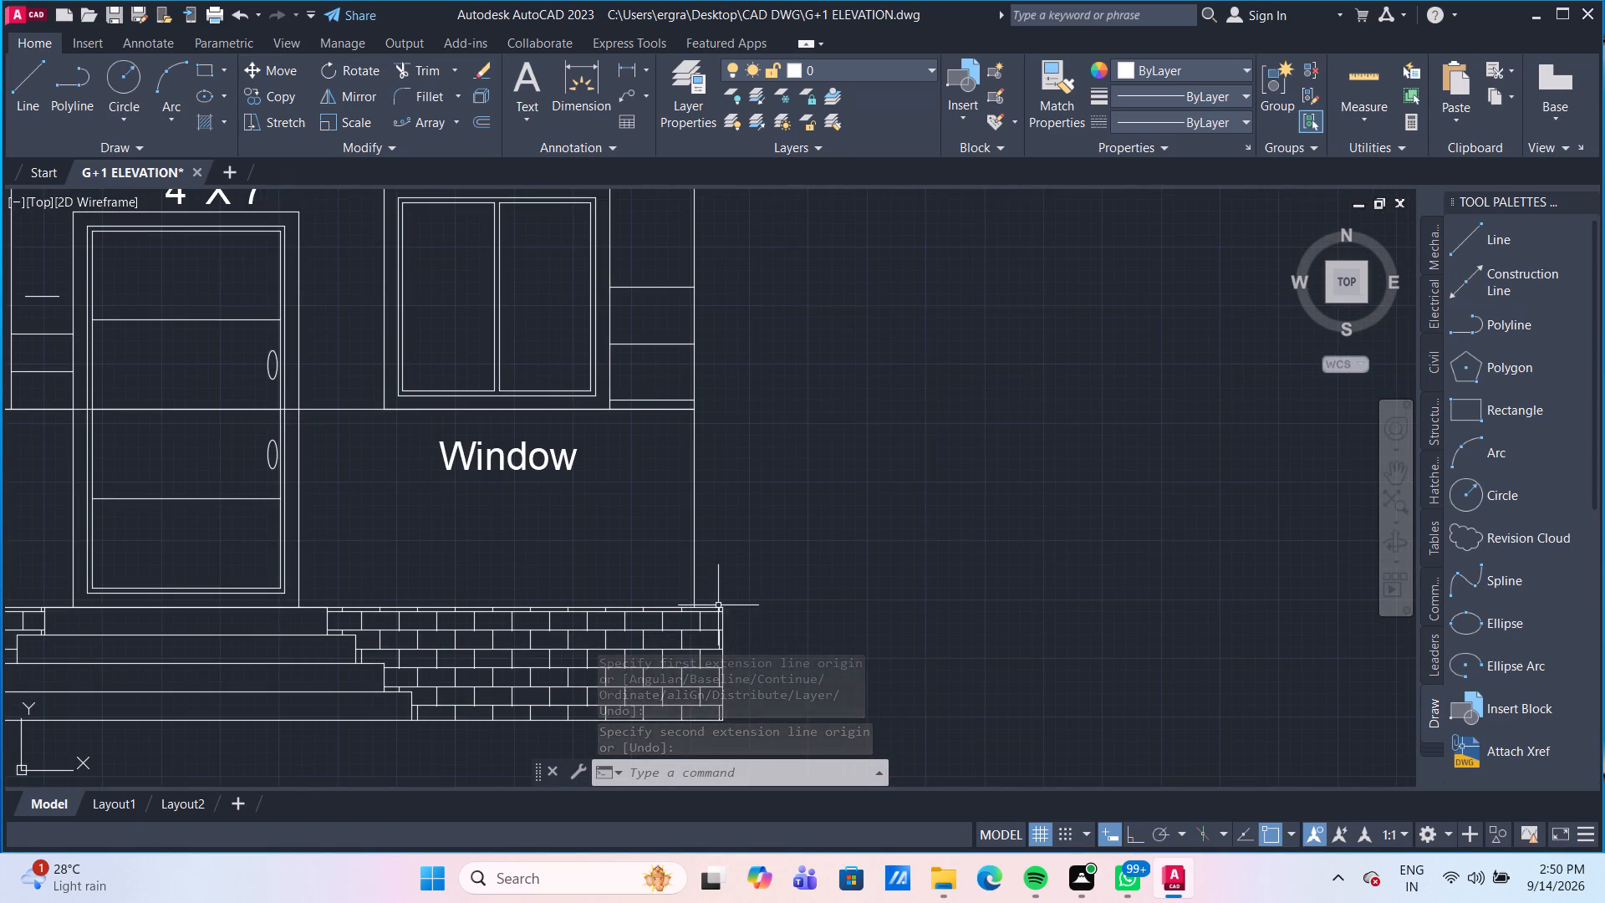
{"action": "scroll", "coordinate": [717, 604], "scroll_direction": "up", "scroll_amount": 1}
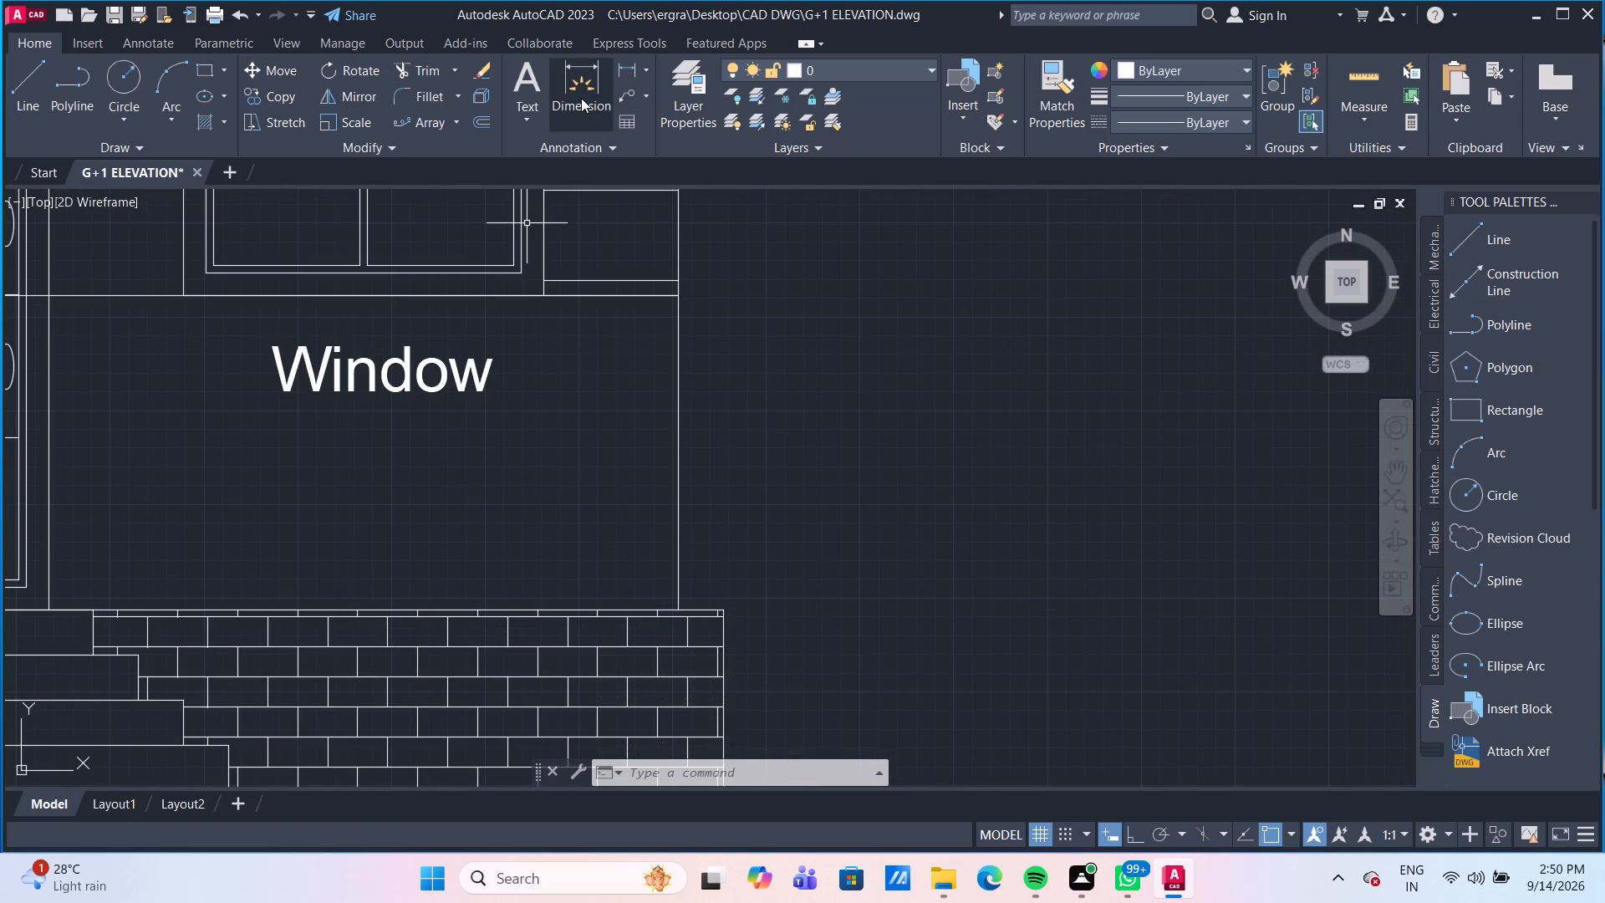
{"action": "left_click_drag", "start_coordinate": [581, 98], "coordinate": [594, 117]}
{"action": "left_click_drag", "start_coordinate": [721, 610], "coordinate": [755, 553]}
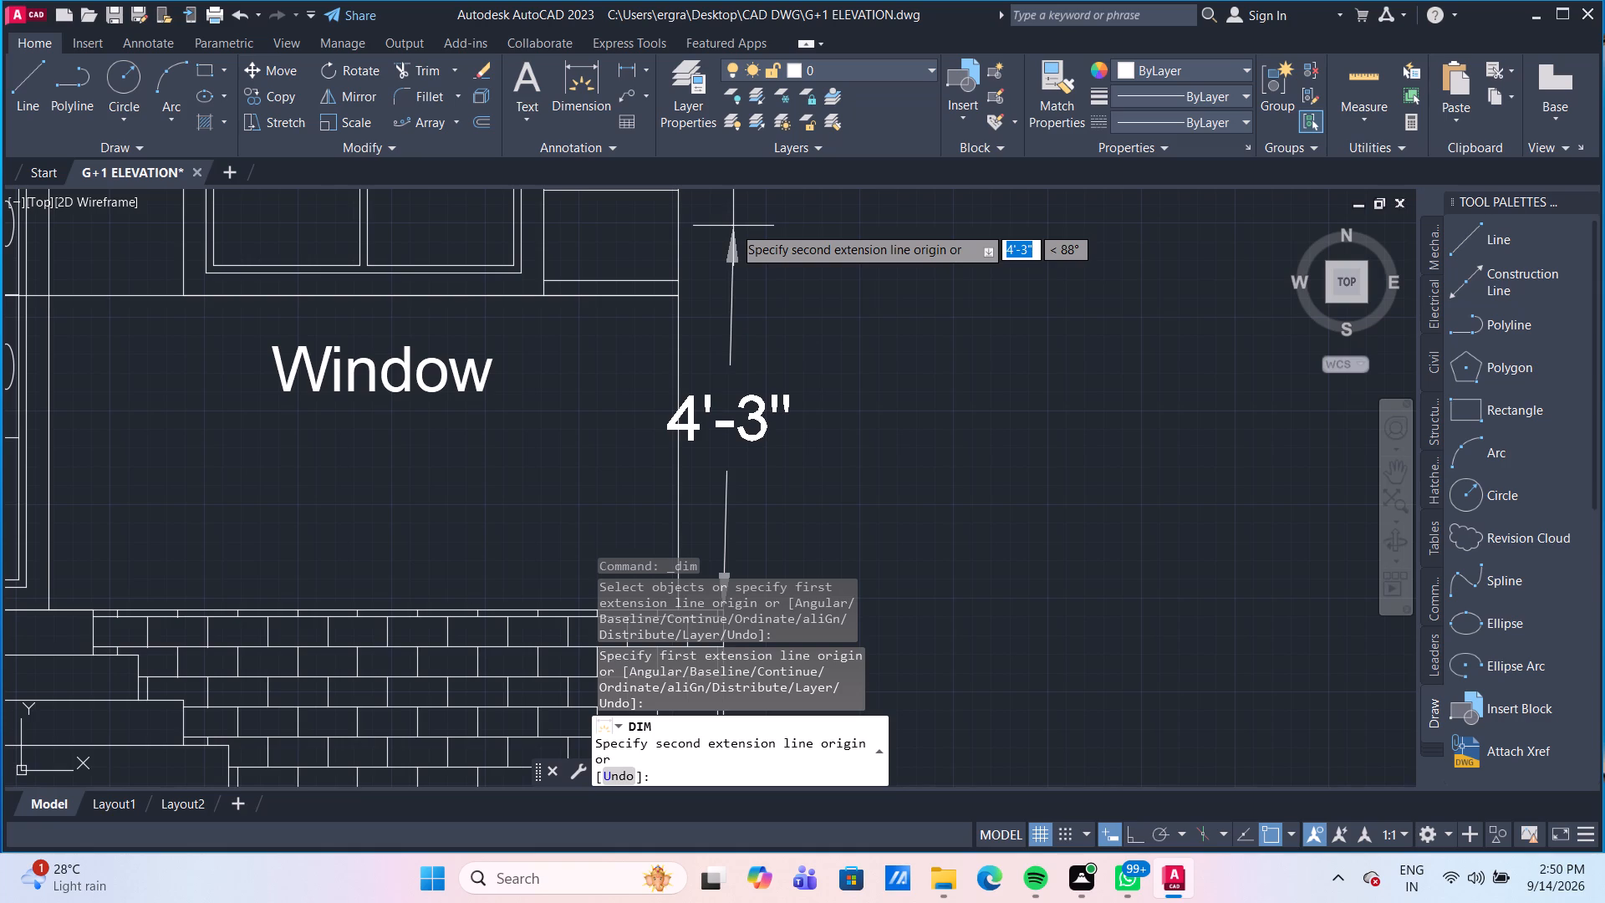
{"action": "key", "text": "F8"}
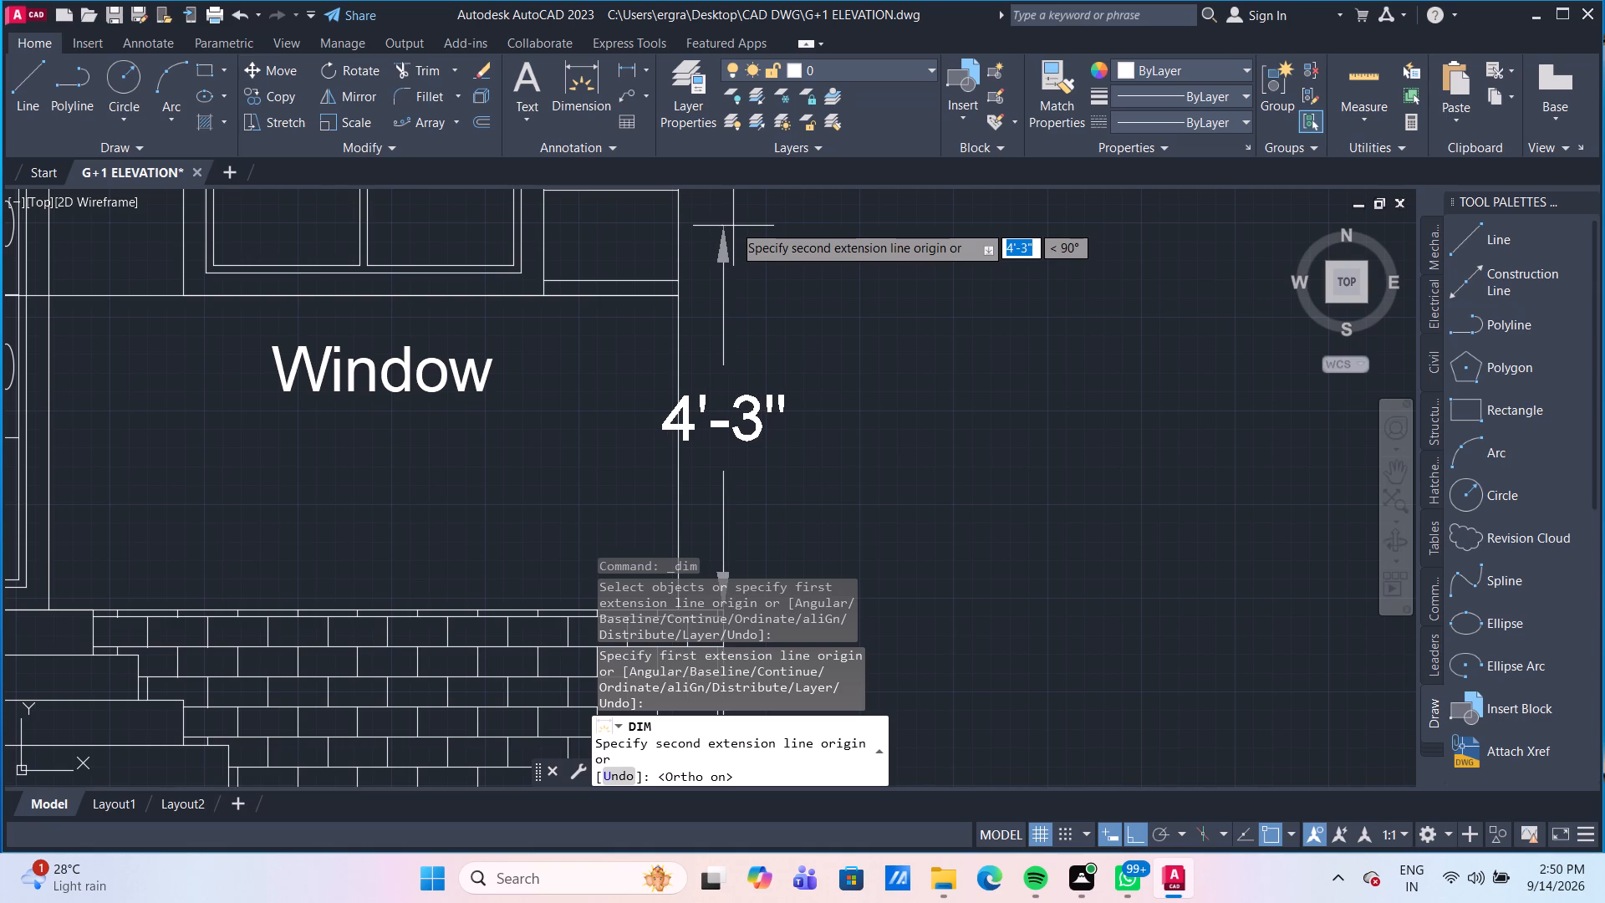
{"action": "scroll", "coordinate": [734, 196], "scroll_direction": "down", "scroll_amount": 1}
{"action": "middle_click_drag", "start_coordinate": [735, 202], "coordinate": [720, 300]}
{"action": "scroll", "coordinate": [730, 262], "scroll_direction": "down", "scroll_amount": 1}
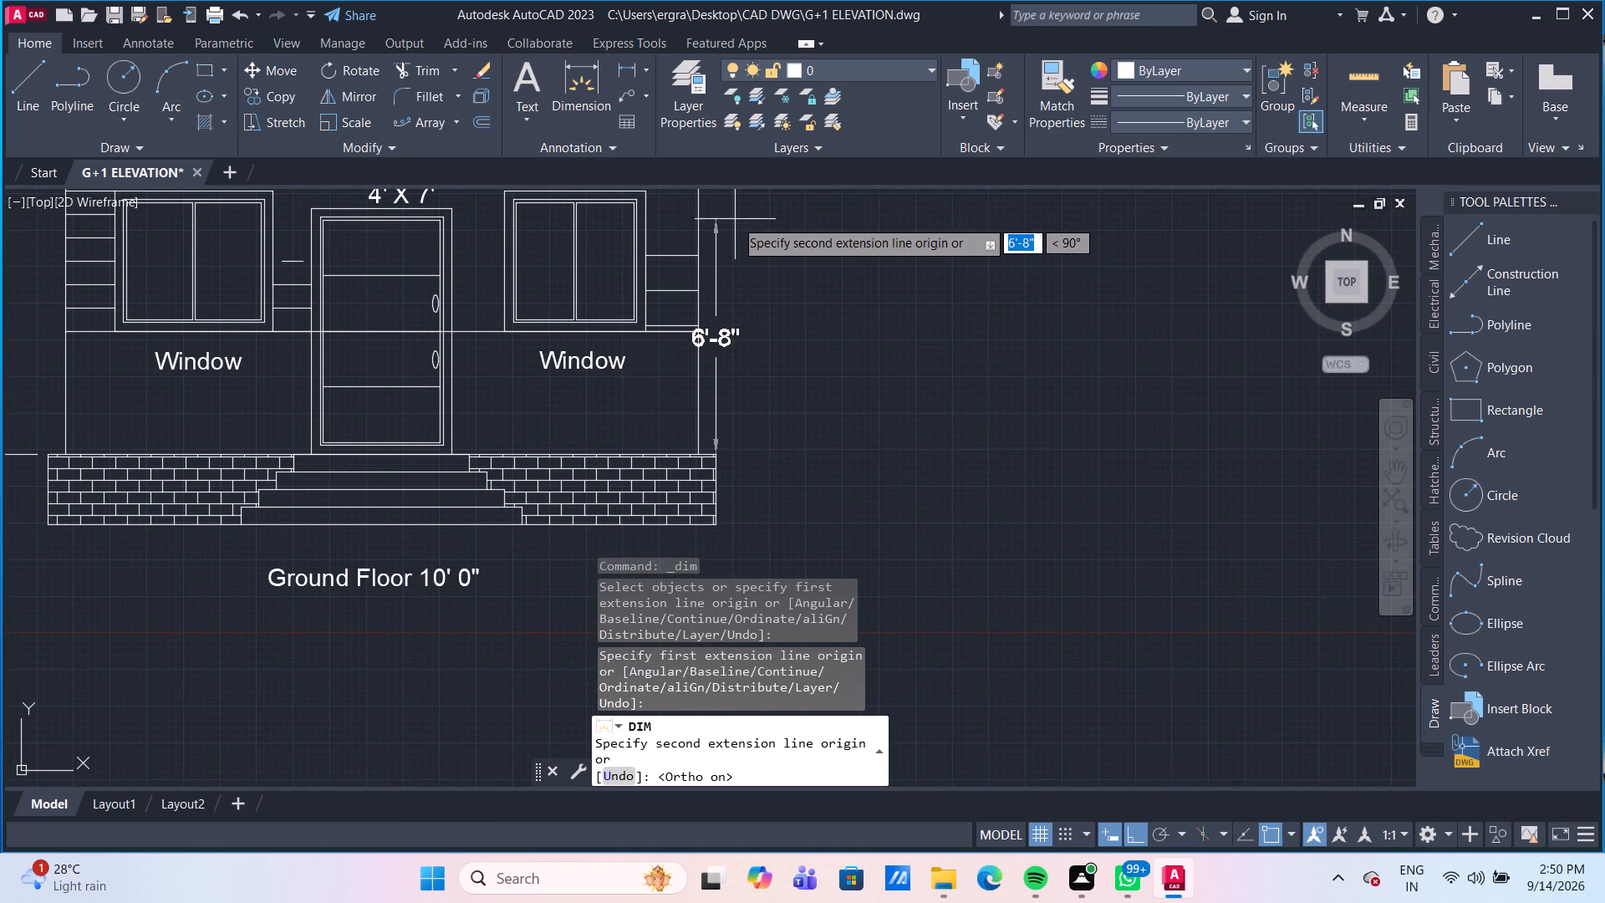
{"action": "middle_click_drag", "start_coordinate": [735, 219], "coordinate": [717, 293]}
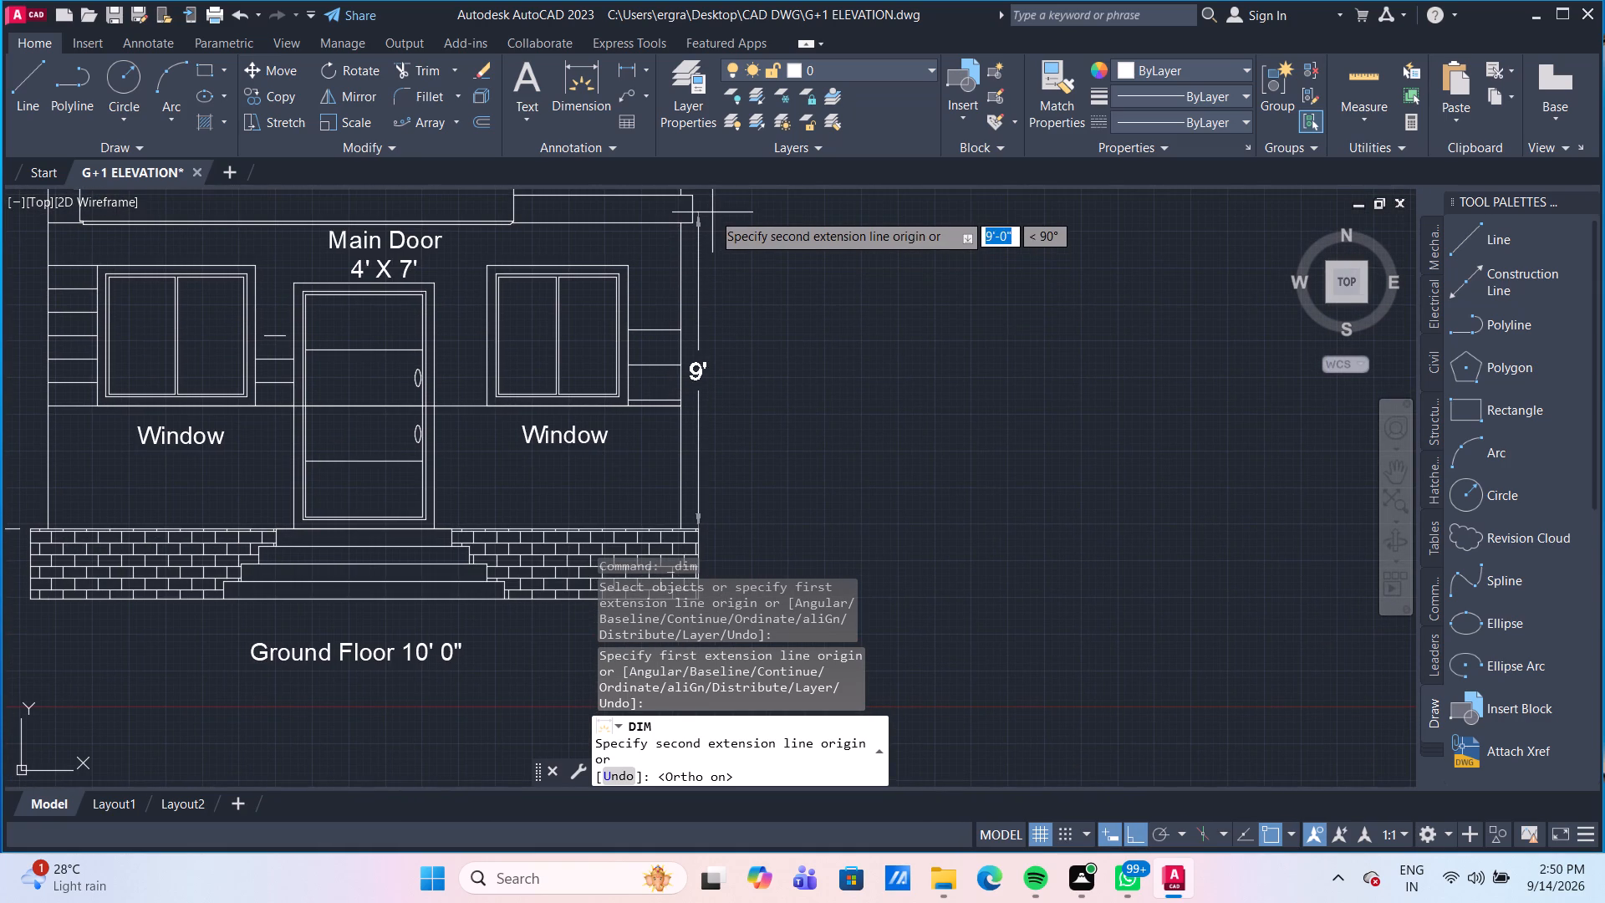
{"action": "middle_click_drag", "start_coordinate": [708, 180], "coordinate": [711, 246]}
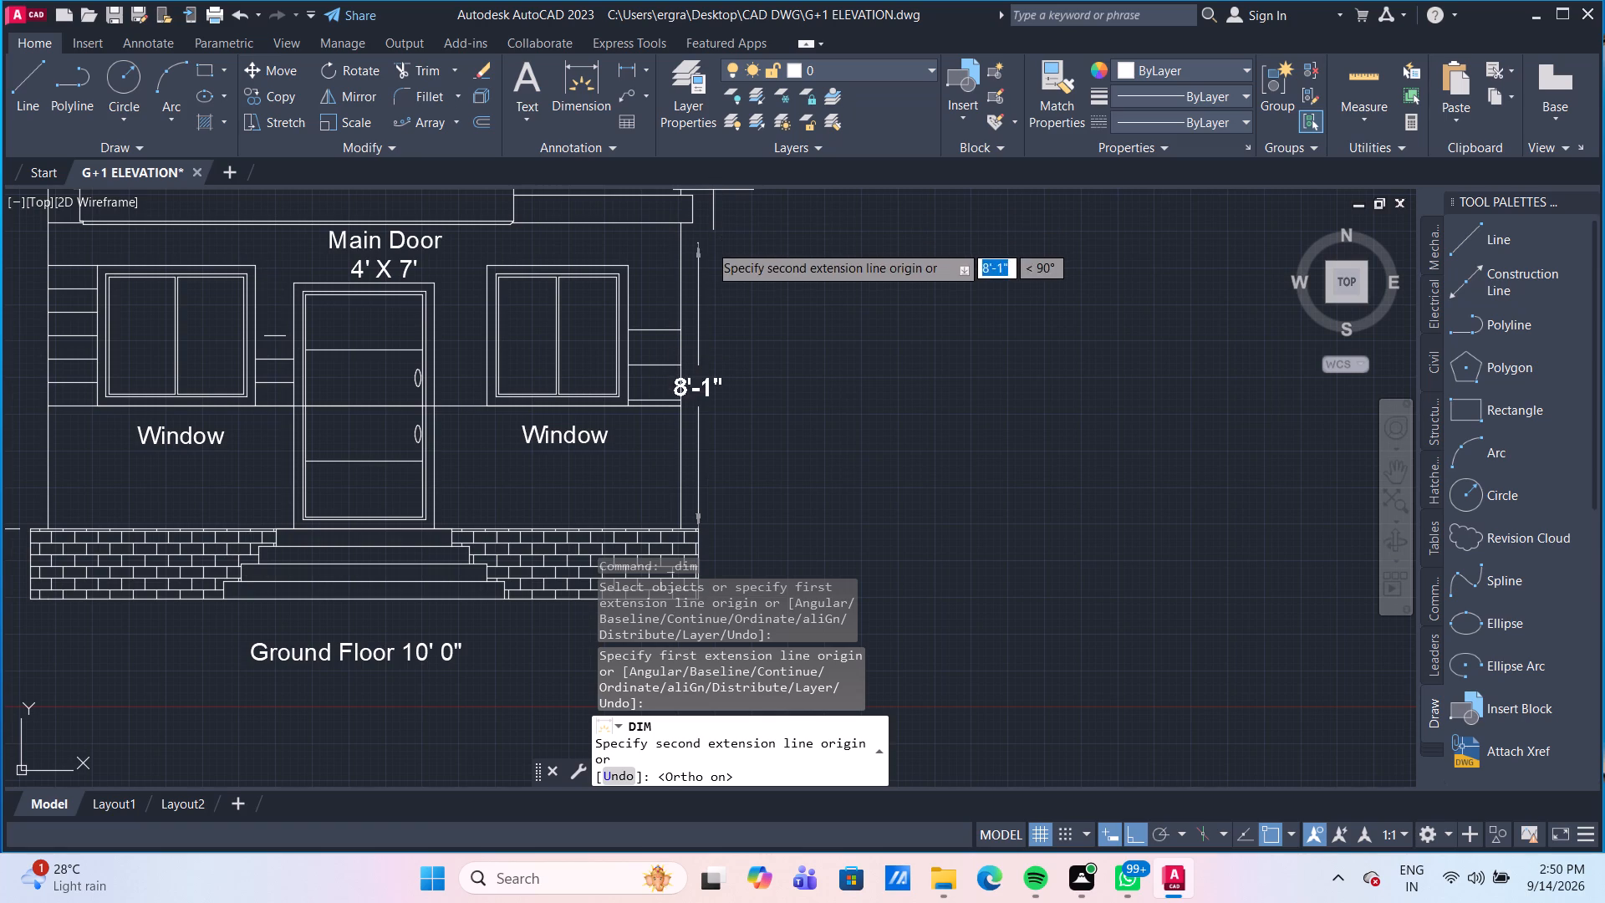
{"action": "middle_click_drag", "start_coordinate": [711, 246], "coordinate": [709, 269]}
{"action": "middle_click_drag", "start_coordinate": [731, 233], "coordinate": [713, 294]}
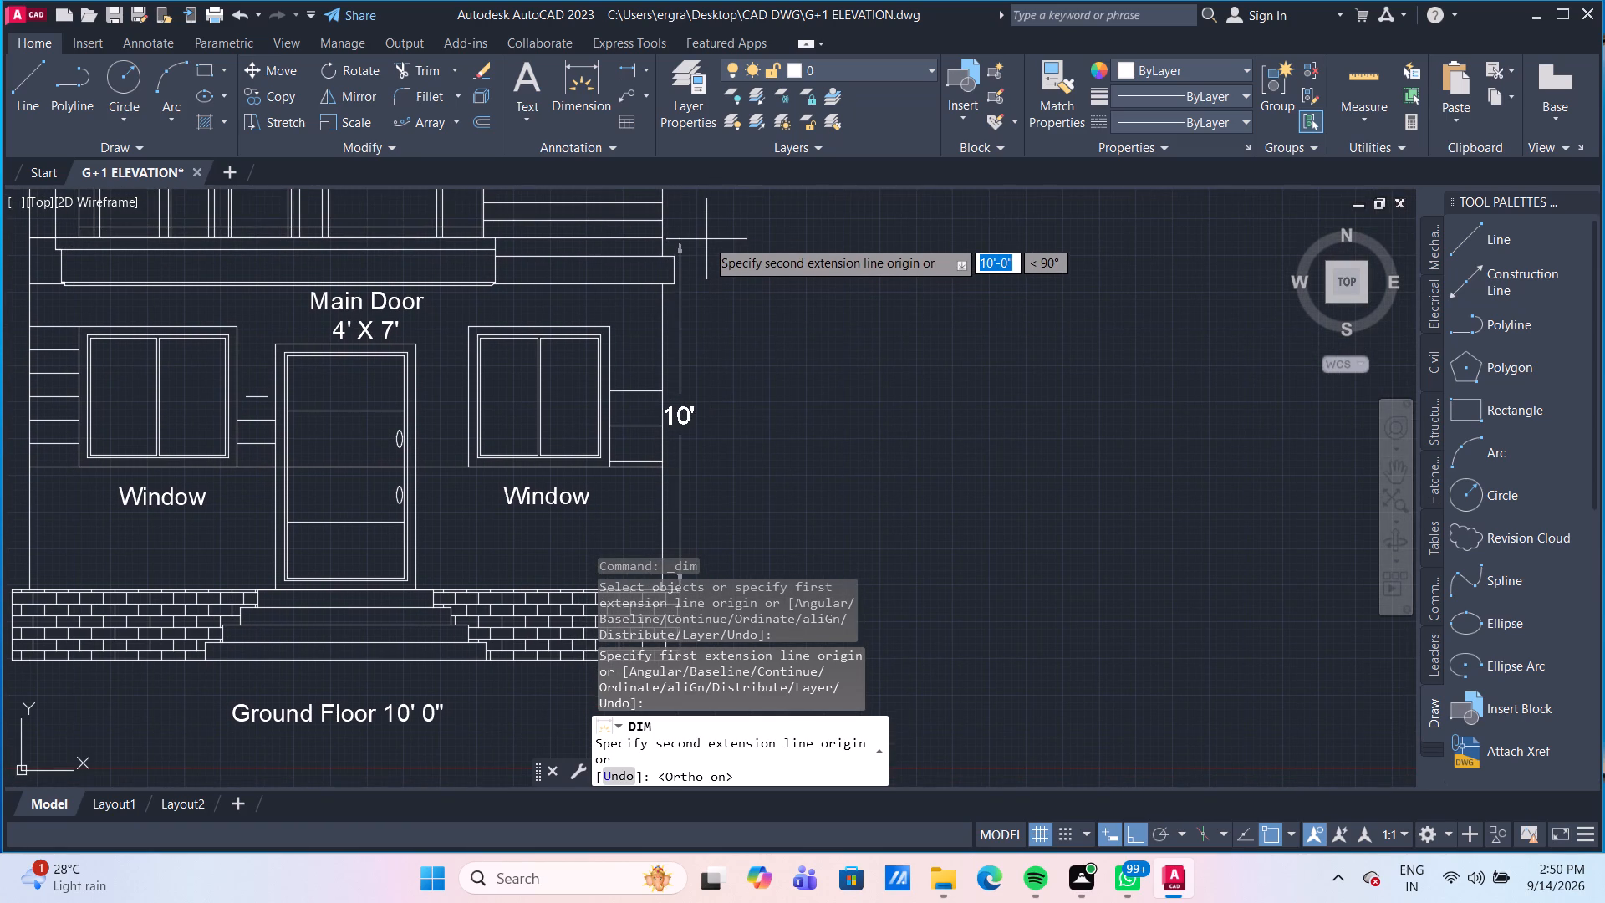
{"action": "left_click", "coordinate": [706, 239]}
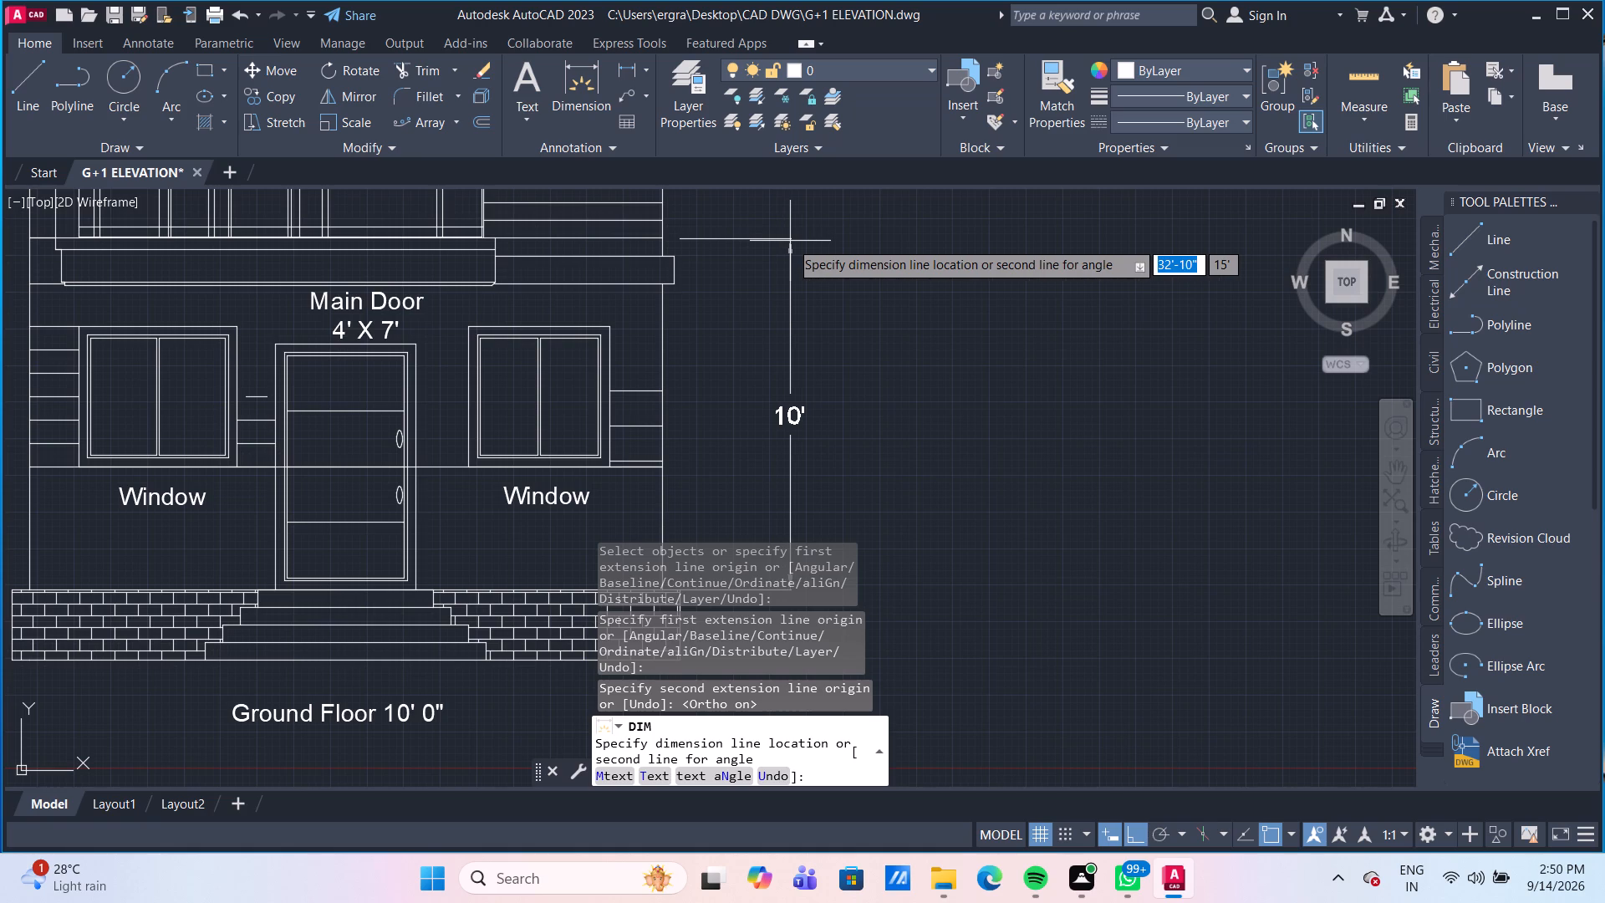
{"action": "left_click", "coordinate": [791, 241]}
{"action": "scroll", "coordinate": [911, 296], "scroll_direction": "down", "scroll_amount": 2}
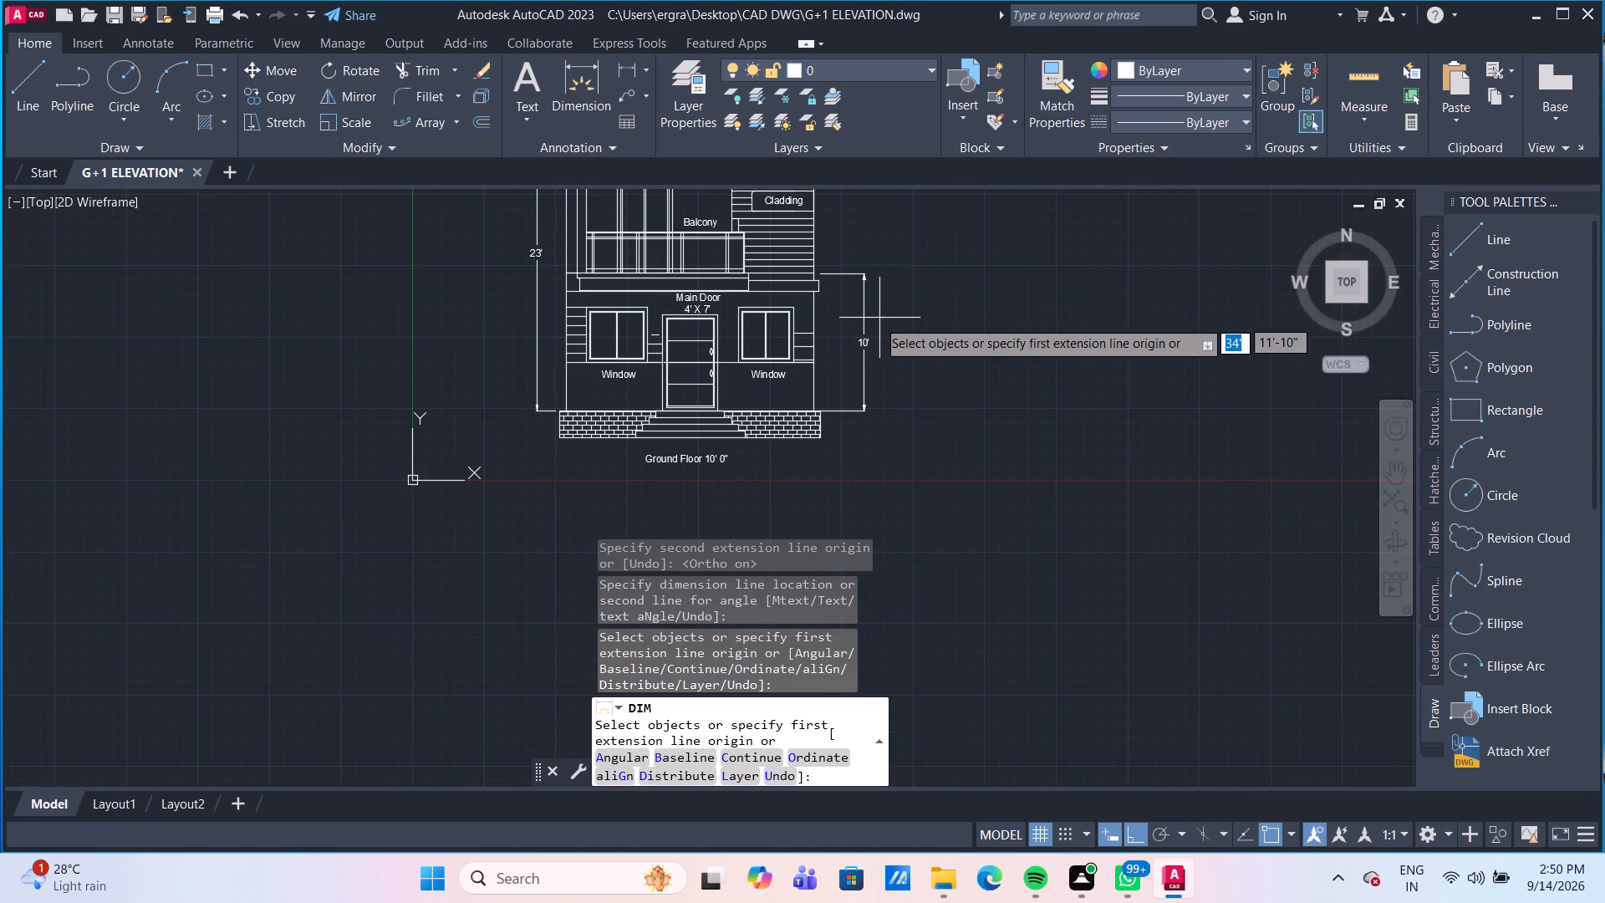
{"action": "scroll", "coordinate": [928, 292], "scroll_direction": "up", "scroll_amount": 1}
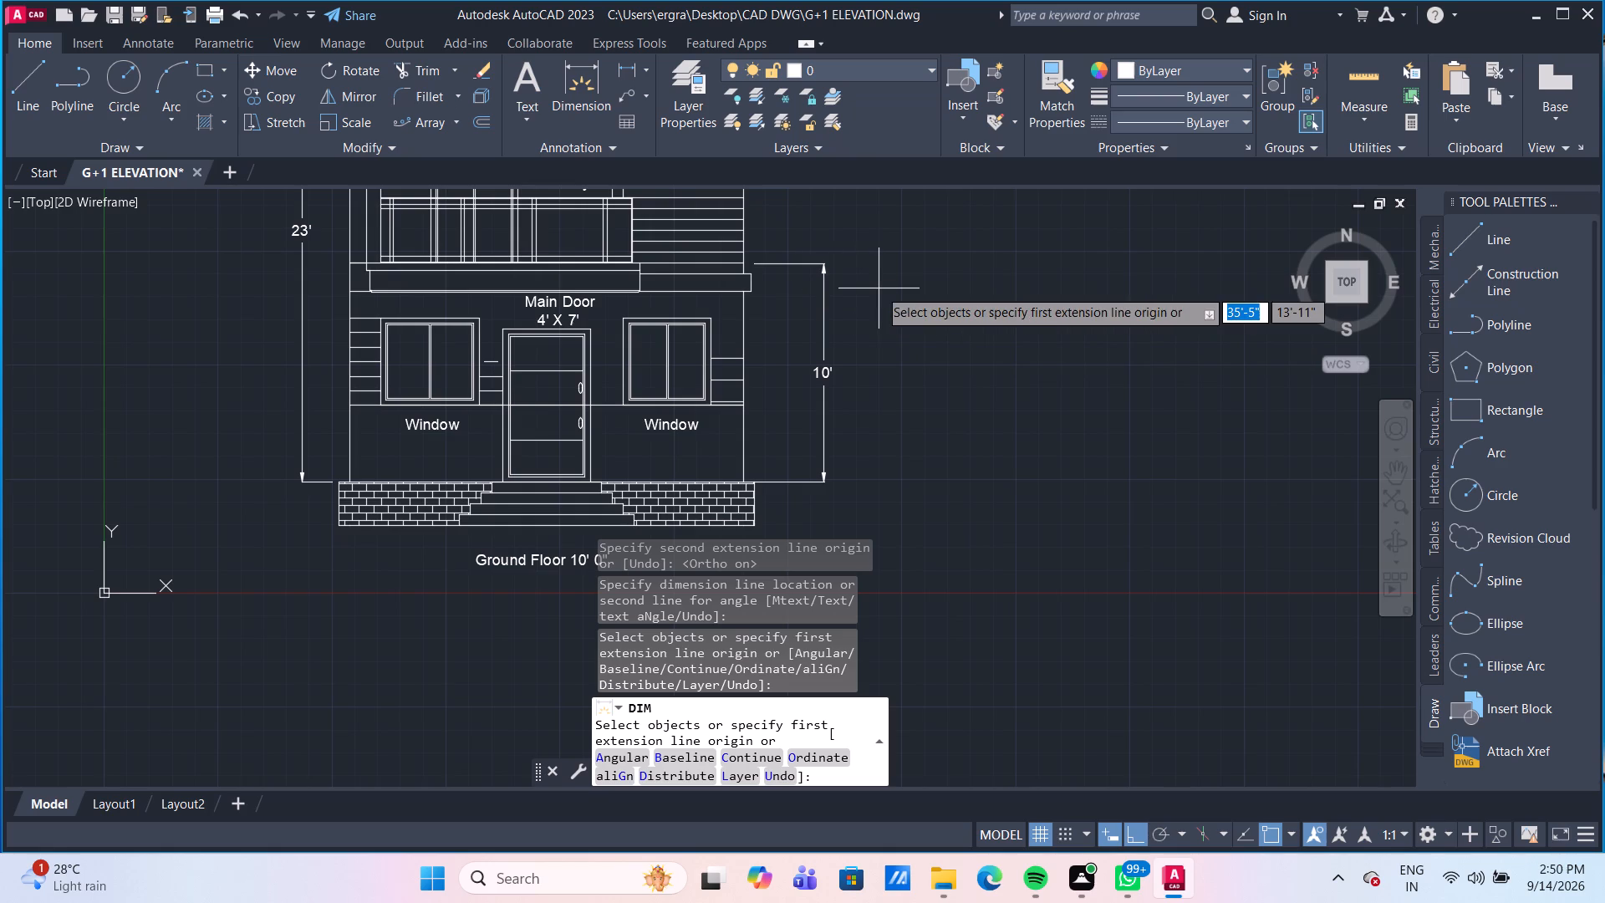
{"action": "key", "text": "Escape"}
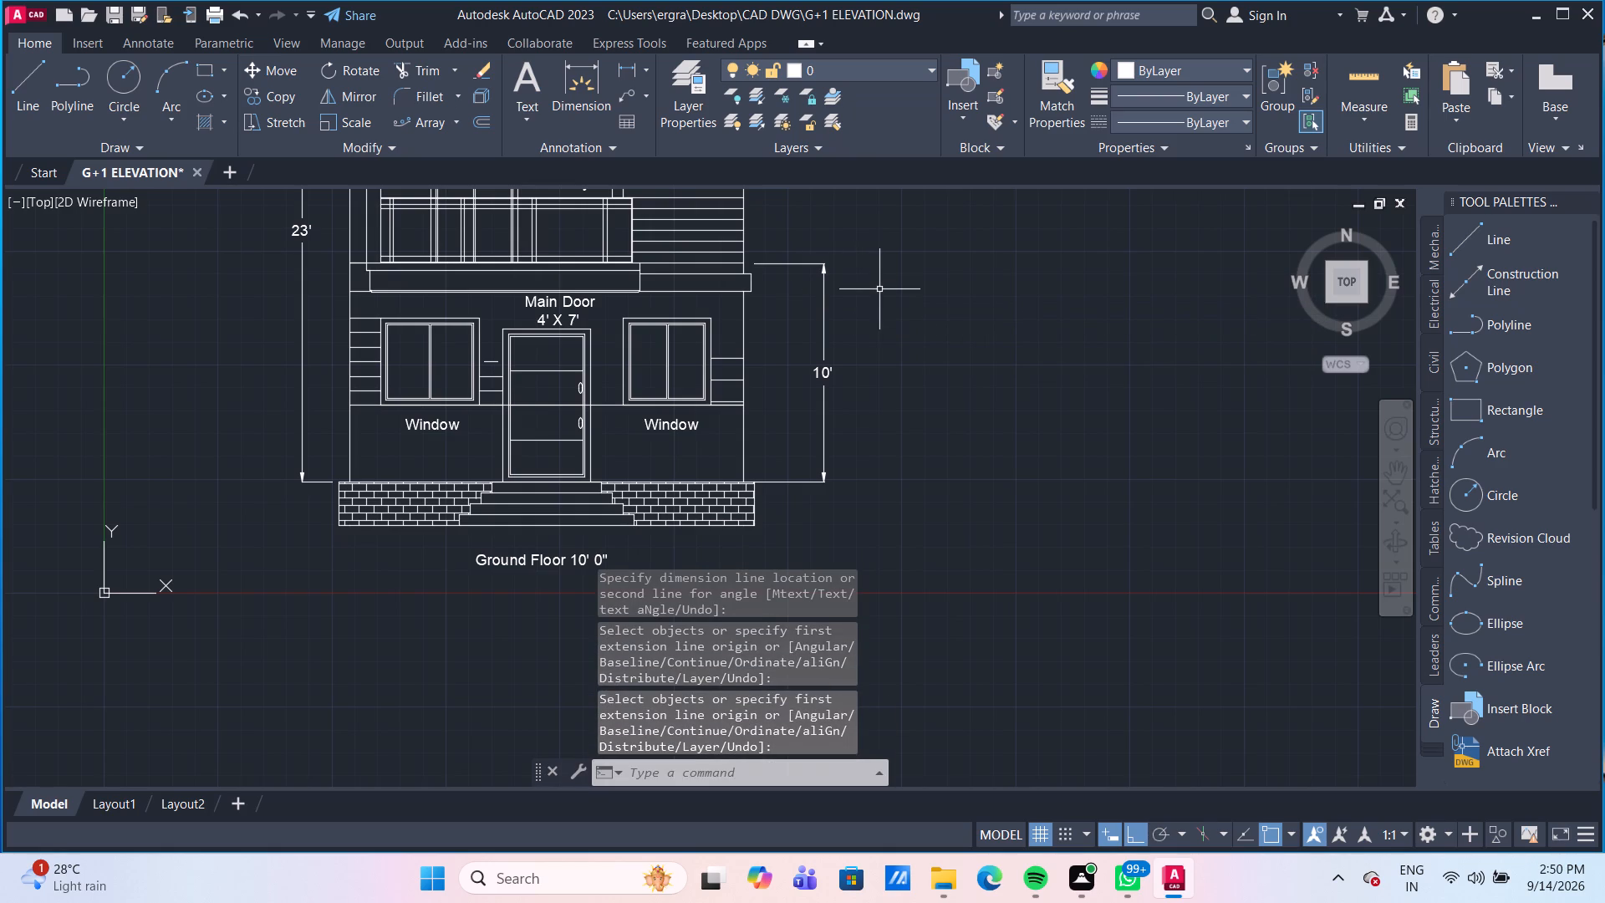
Shift the ground floor height dimension's line and text slightly closer to the house.
{"action": "scroll", "coordinate": [931, 310], "scroll_direction": "down", "scroll_amount": 1}
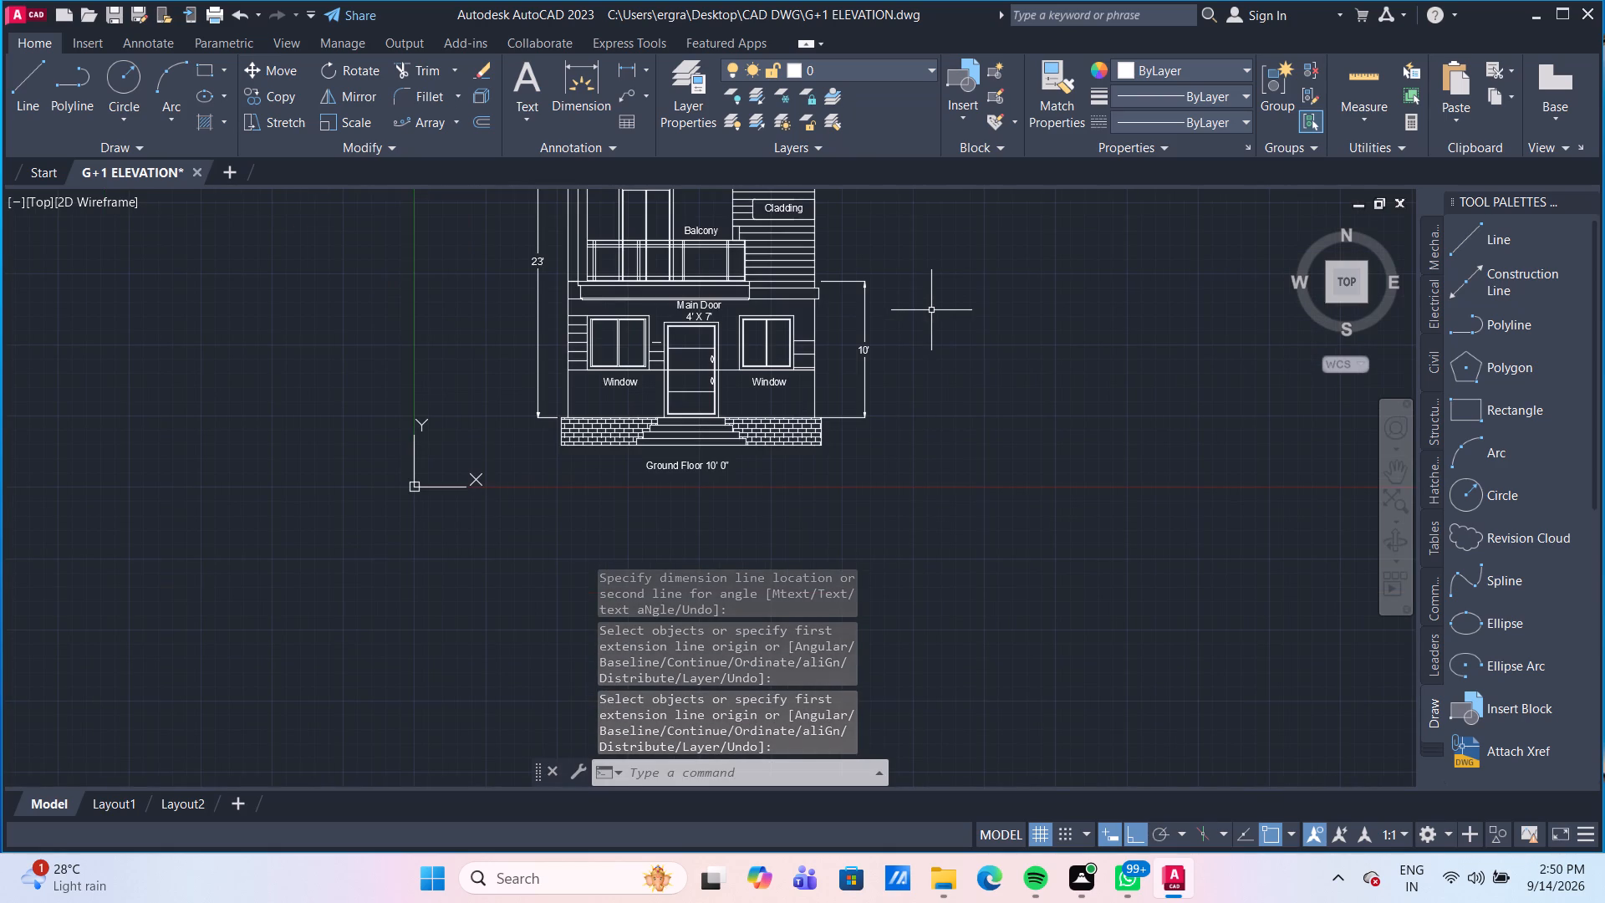
{"action": "scroll", "coordinate": [883, 362], "scroll_direction": "up", "scroll_amount": 3}
{"action": "scroll", "coordinate": [882, 361], "scroll_direction": "down", "scroll_amount": 2}
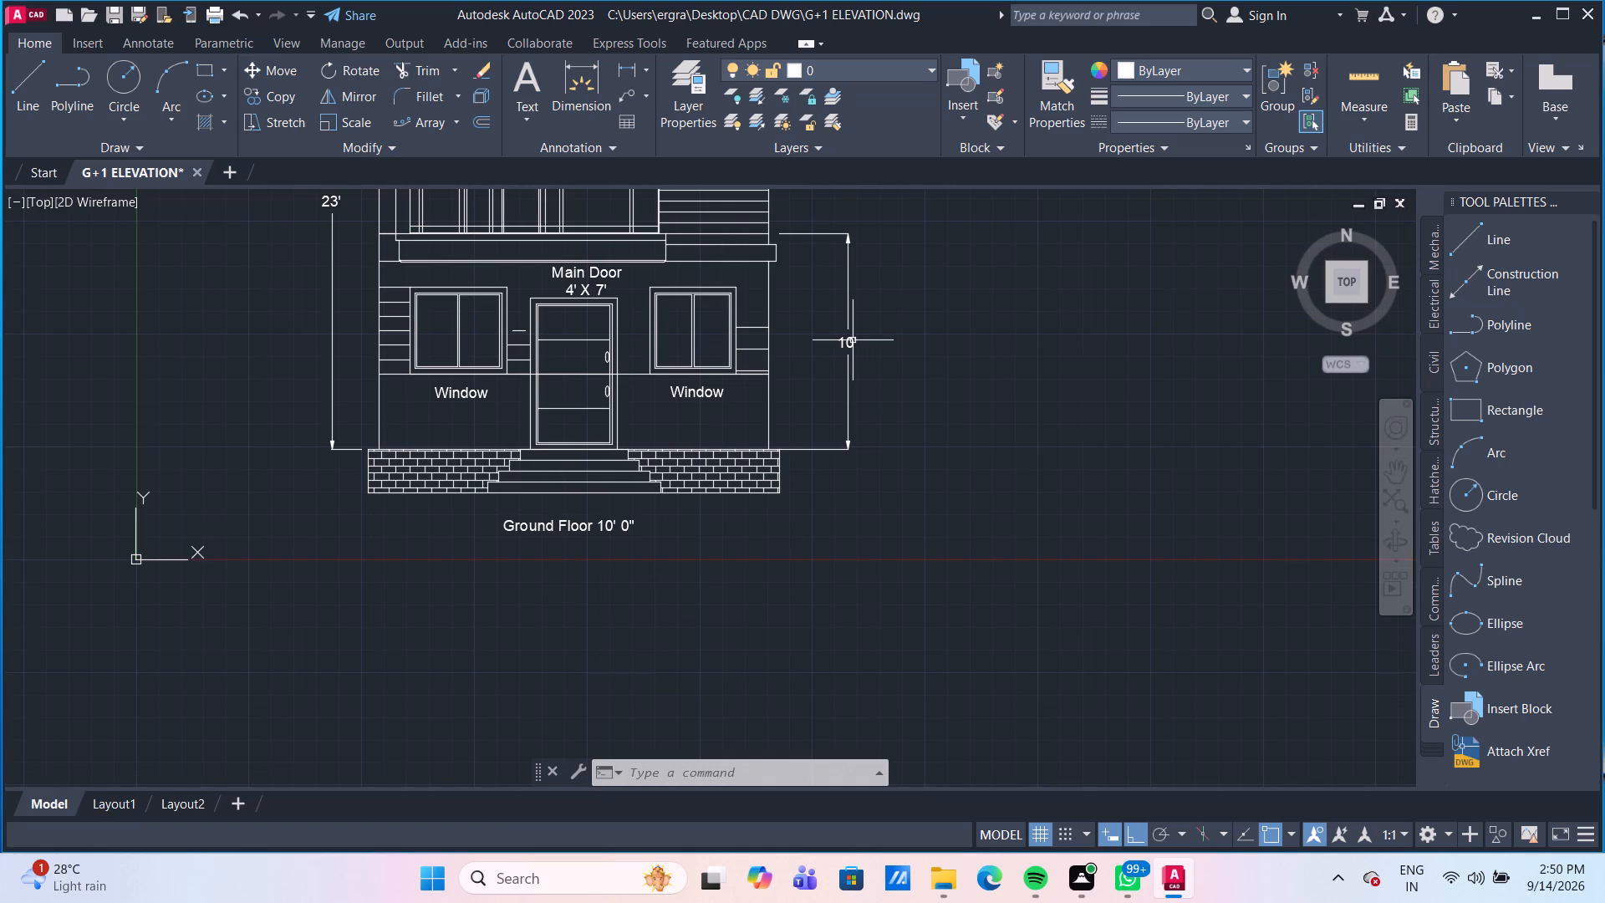
{"action": "double_click", "coordinate": [853, 341]}
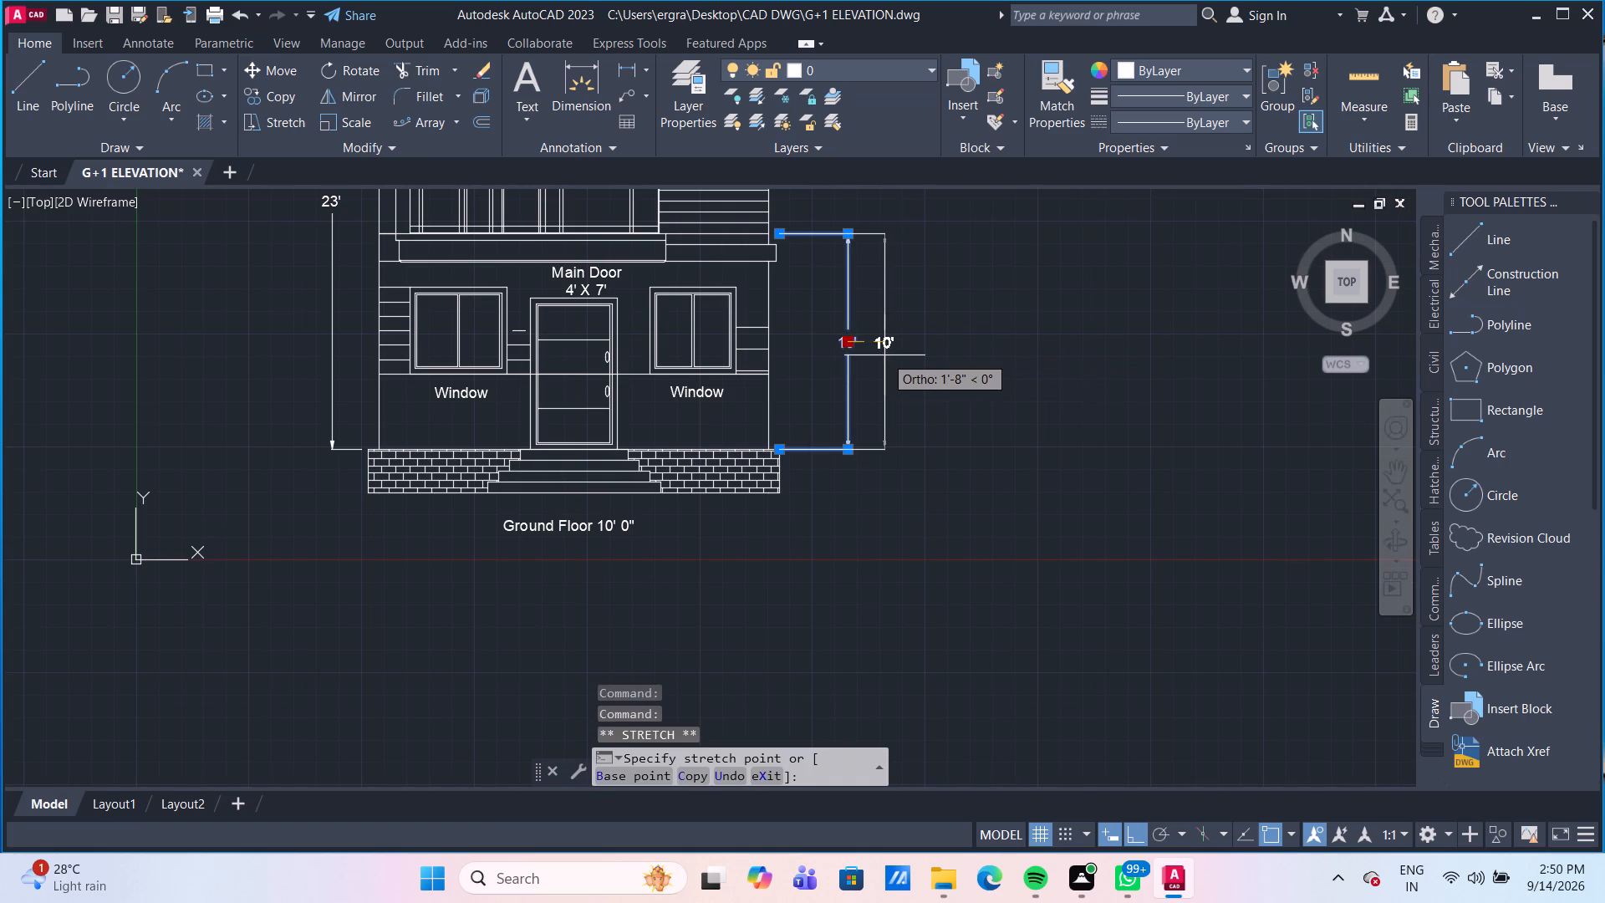
{"action": "left_click", "coordinate": [831, 341]}
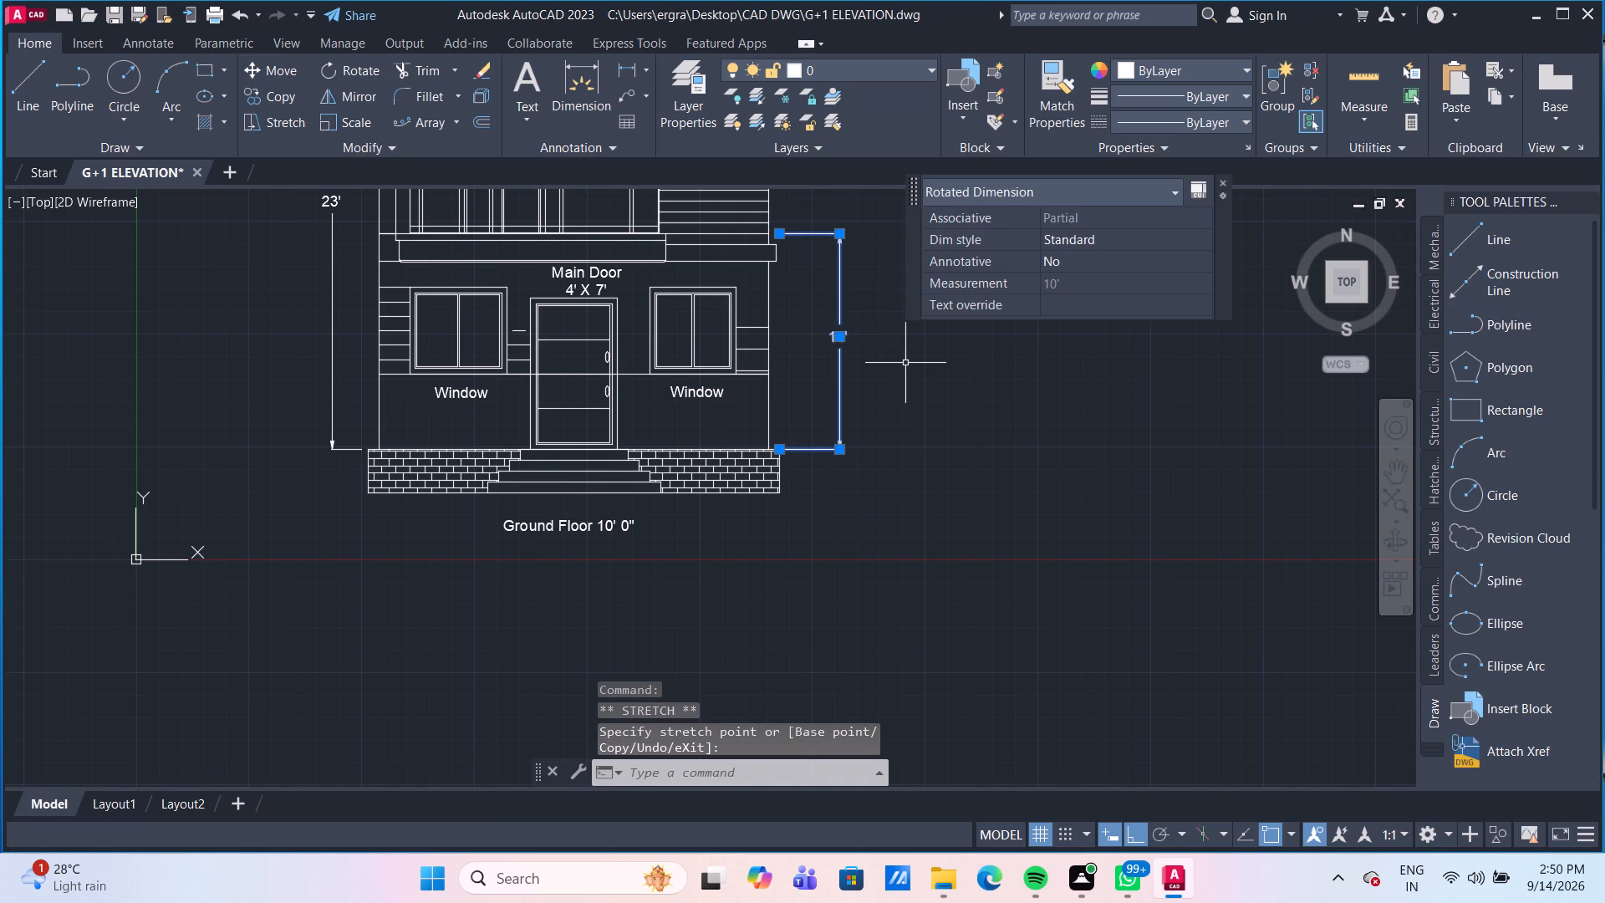
{"action": "key", "text": "Escape"}
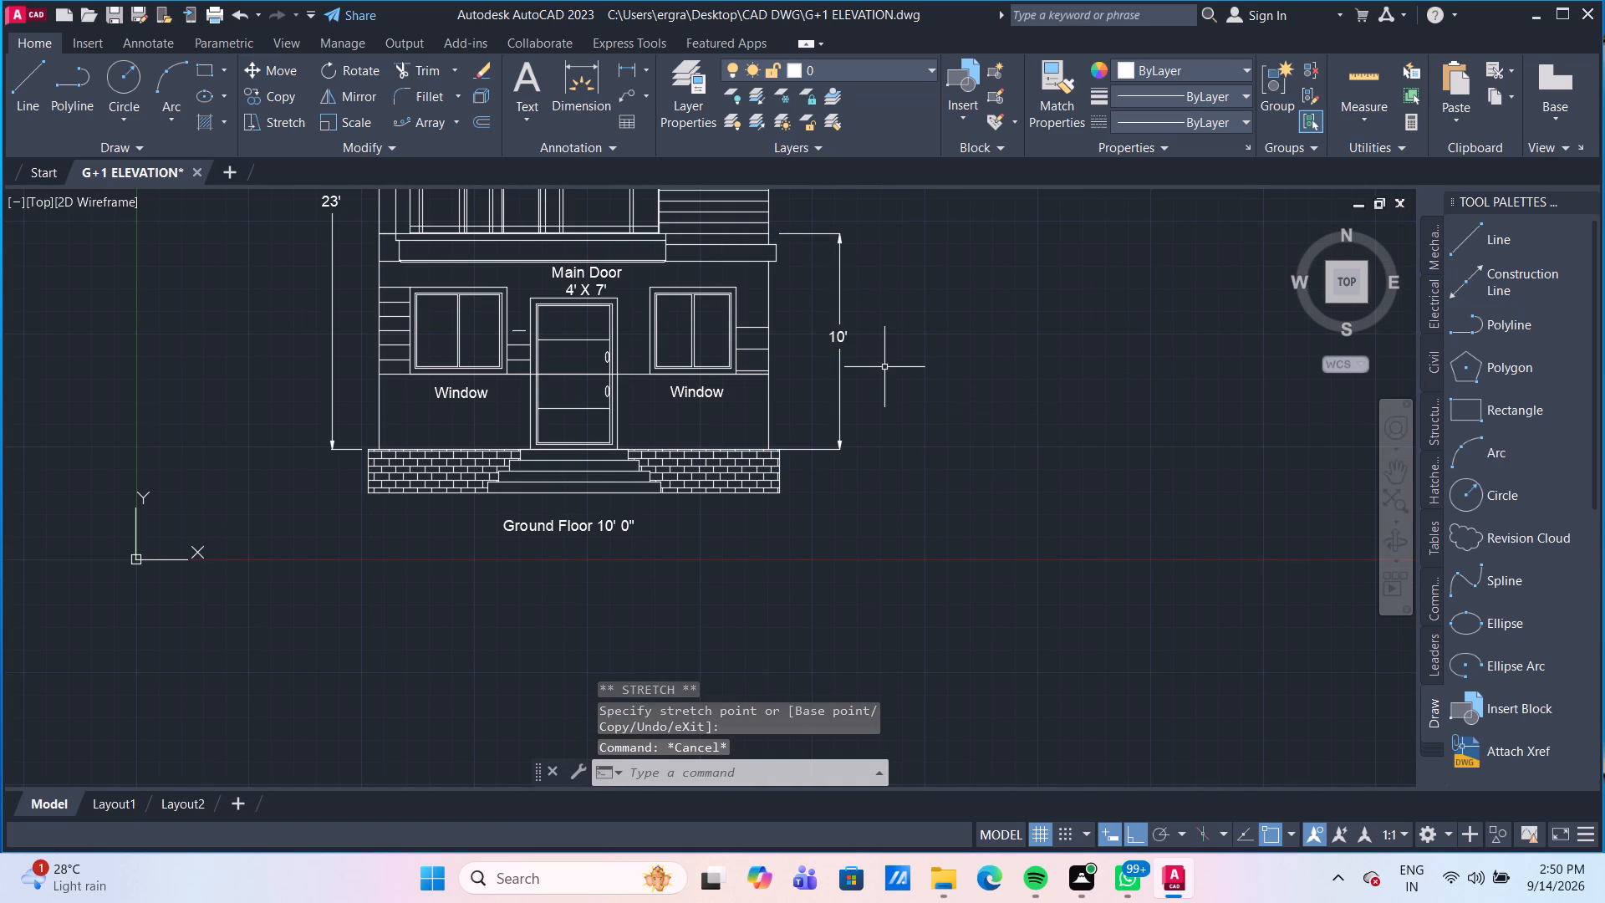
Set the Standard dimension style's primary unit precision to 0'-0" and make the style current.
{"action": "key", "text": "d"}
{"action": "key", "text": "Return"}
{"action": "left_click", "coordinate": [1046, 386]}
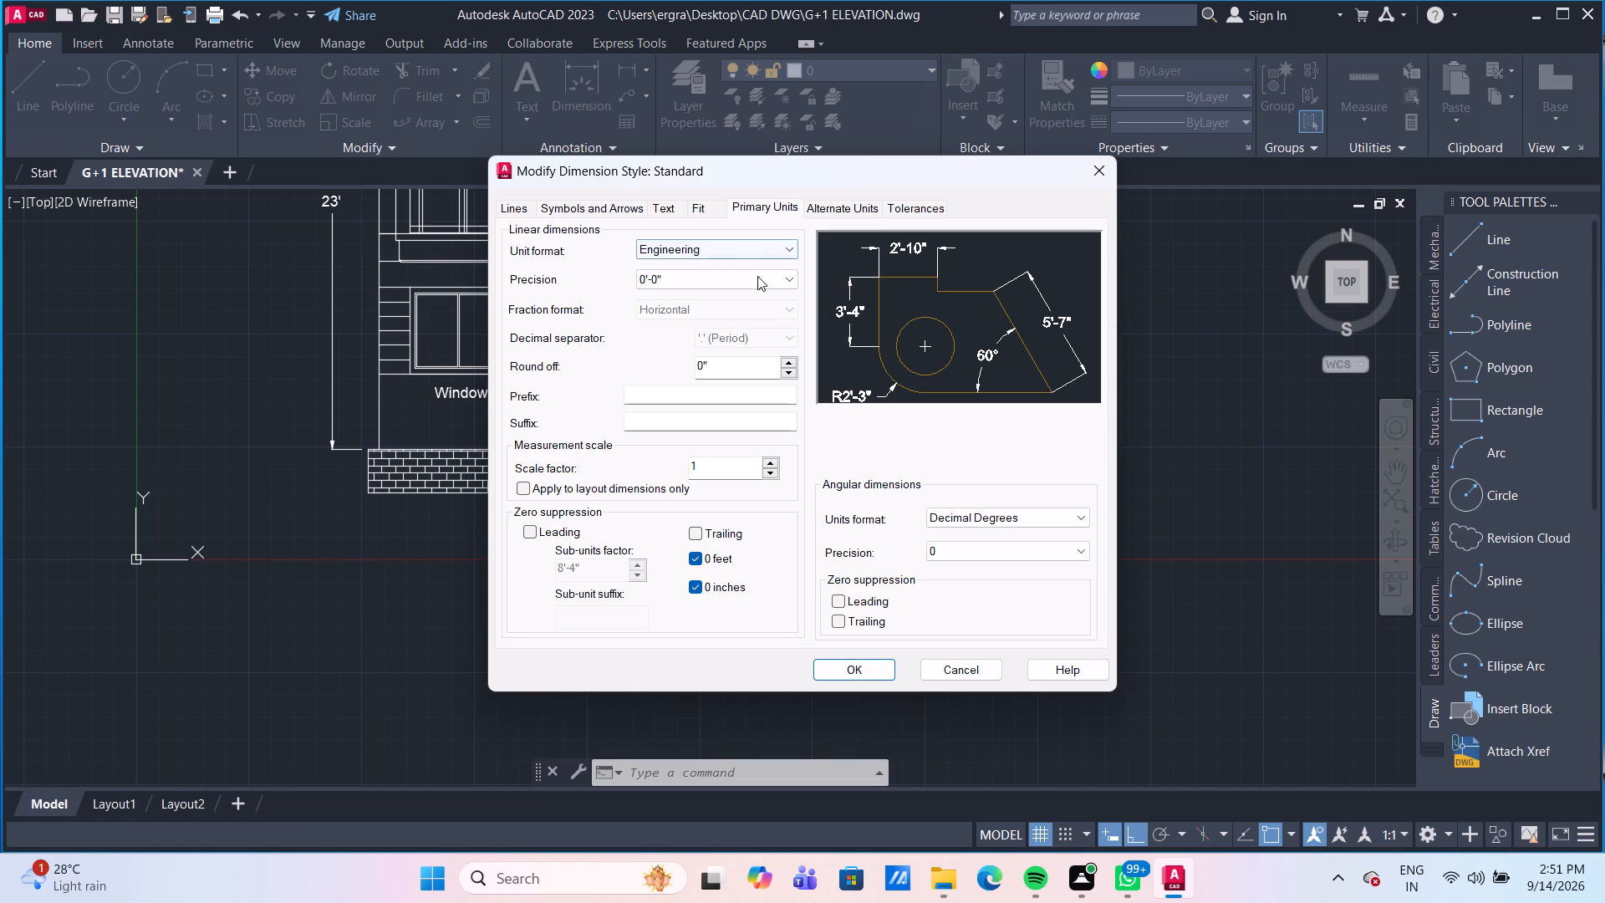
{"action": "left_click", "coordinate": [791, 280]}
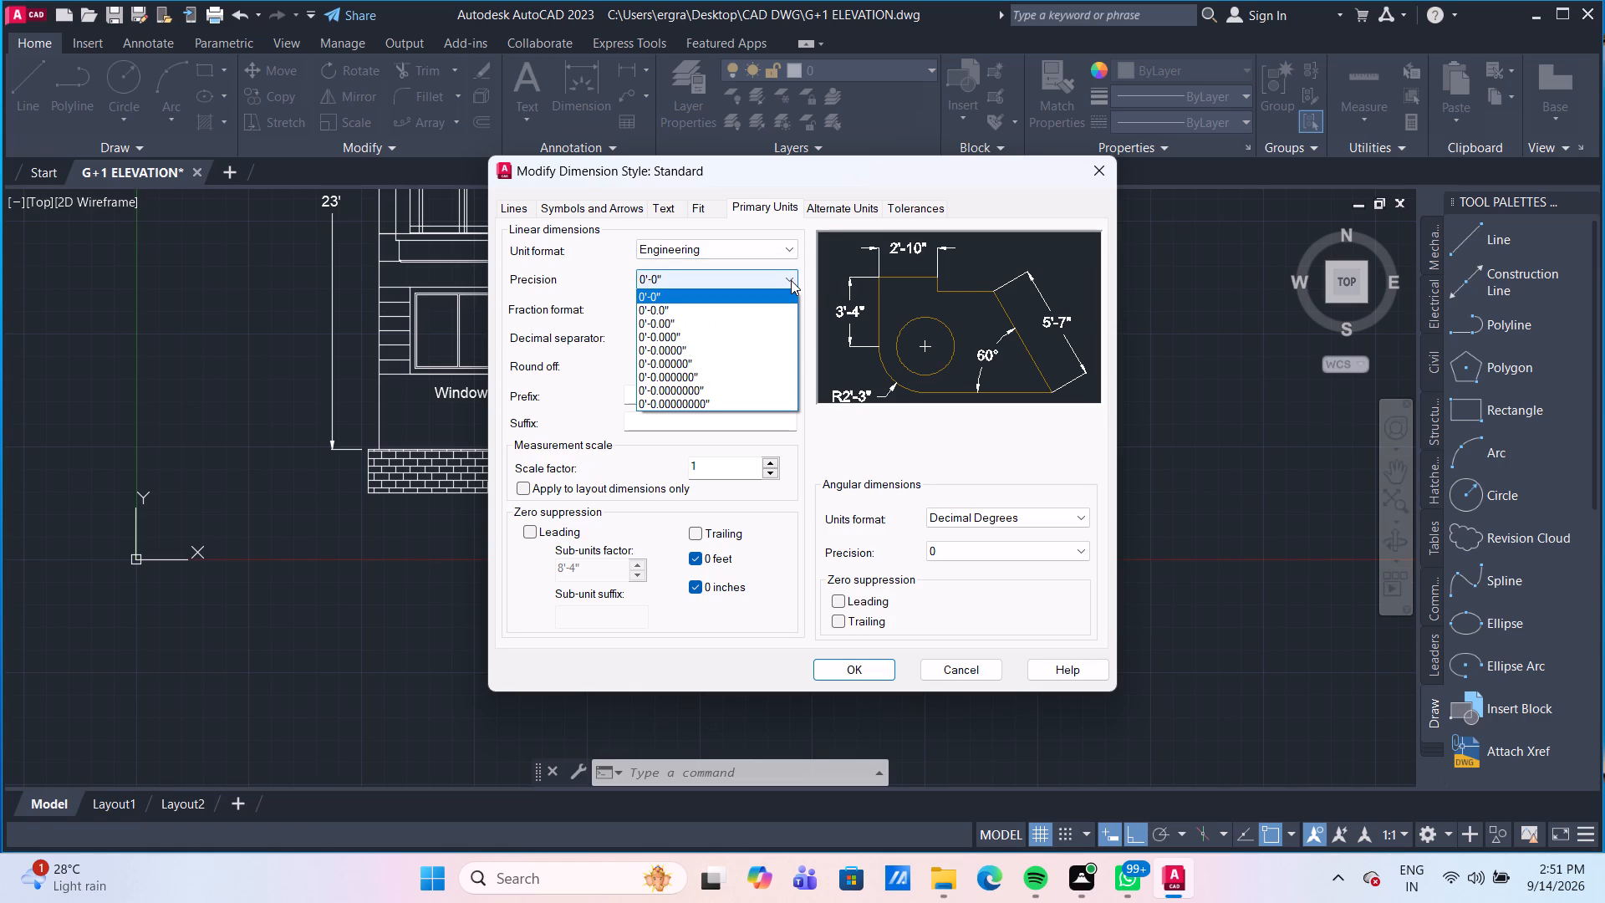
{"action": "left_click", "coordinate": [759, 298]}
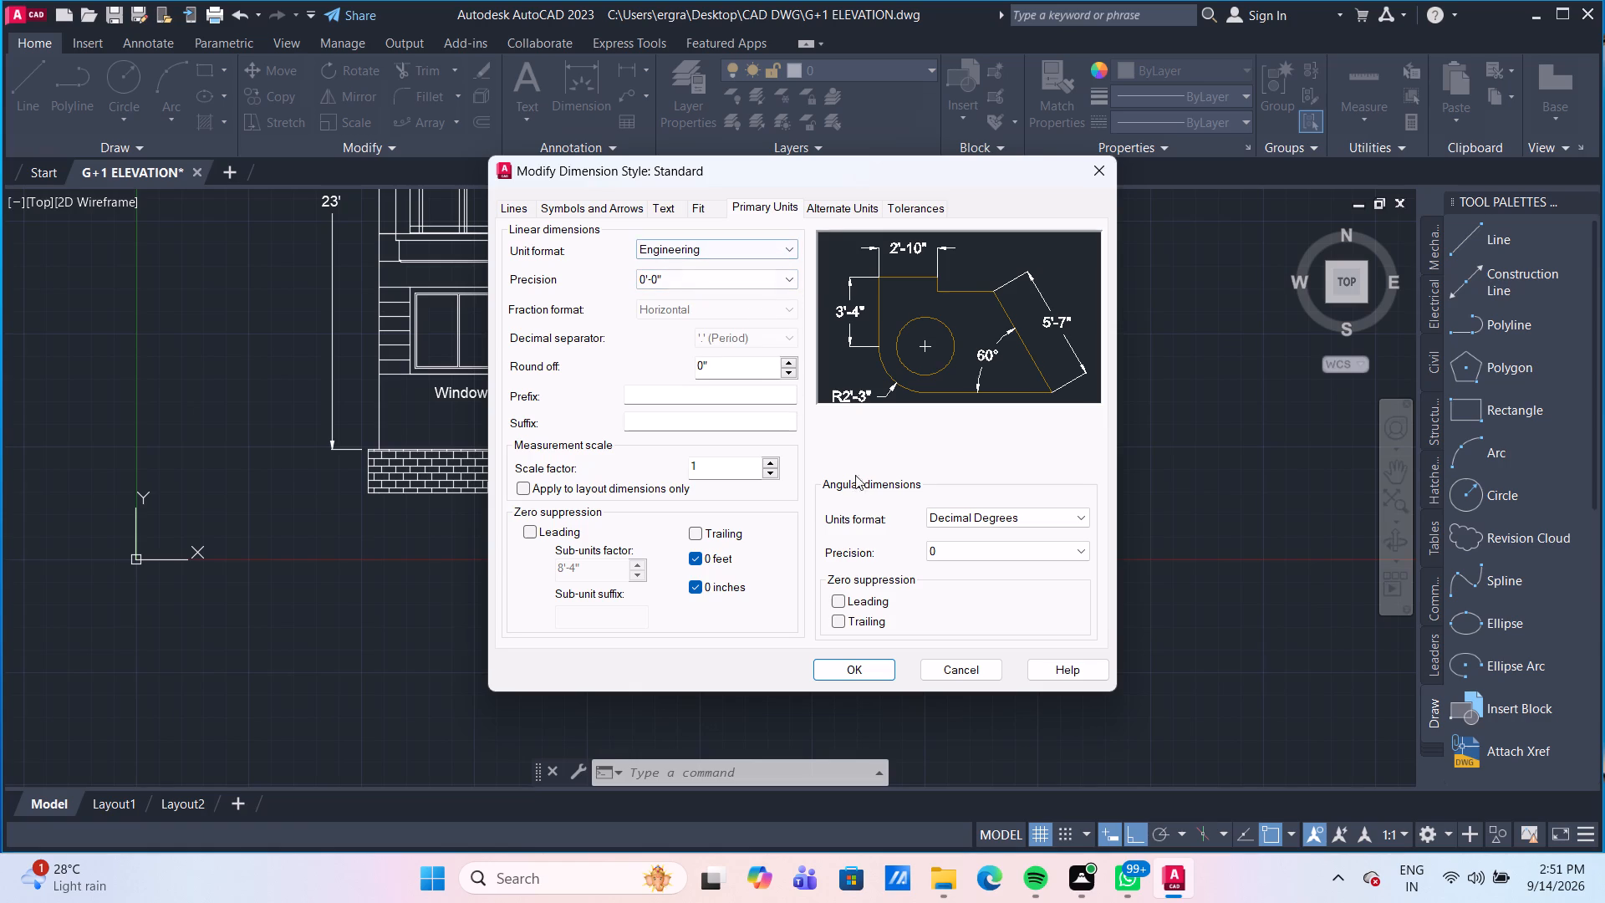
{"action": "left_click", "coordinate": [859, 671]}
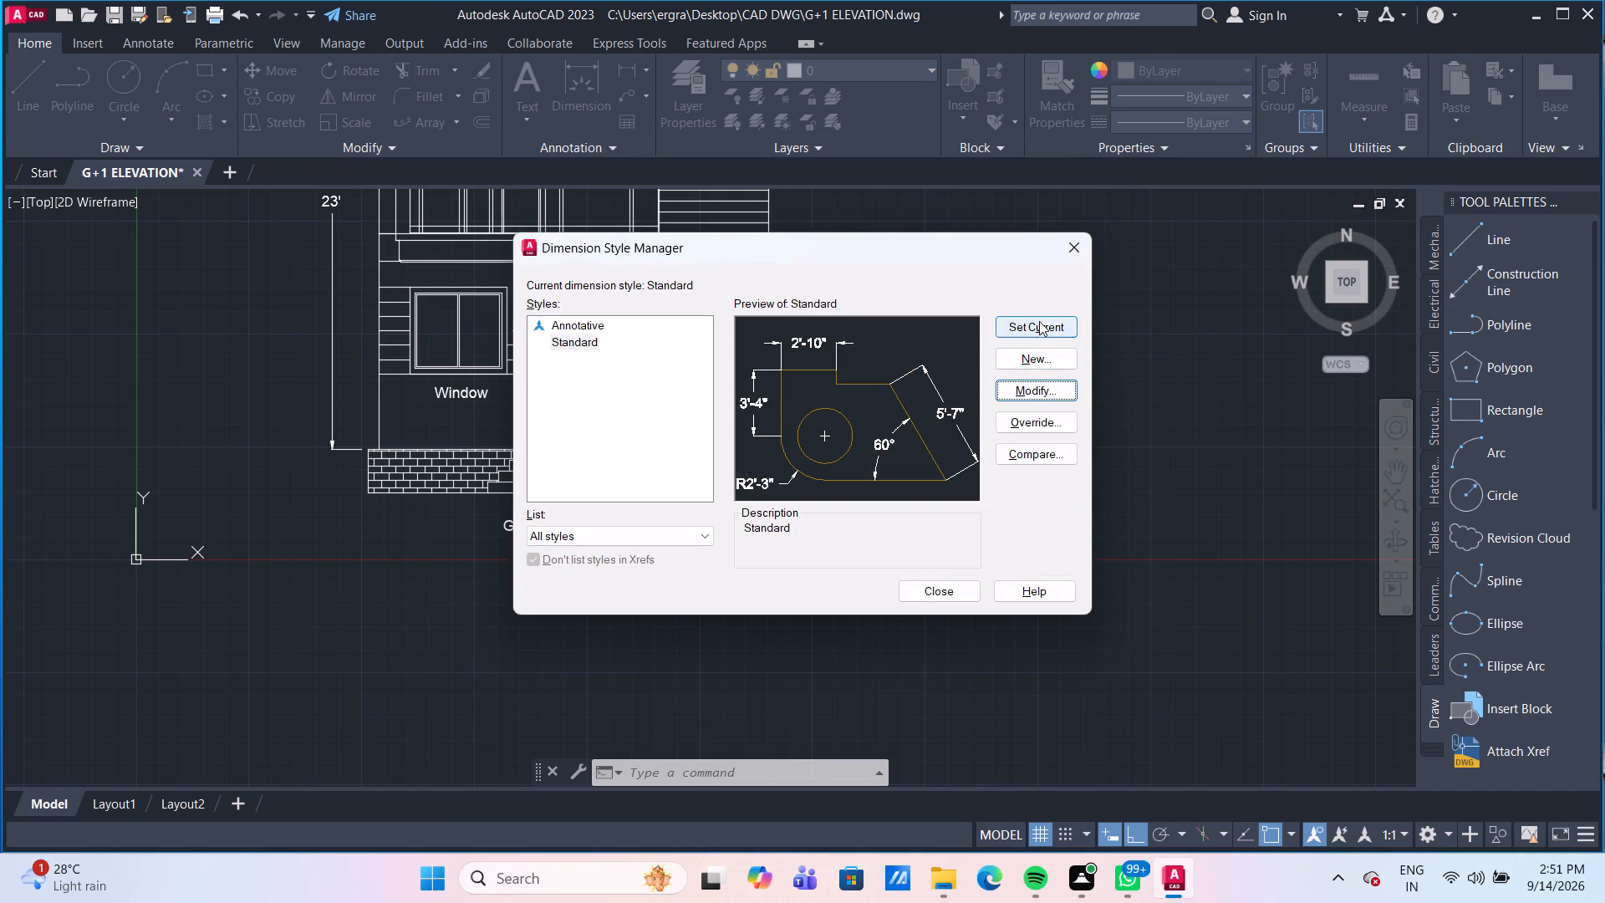
{"action": "left_click", "coordinate": [1040, 320]}
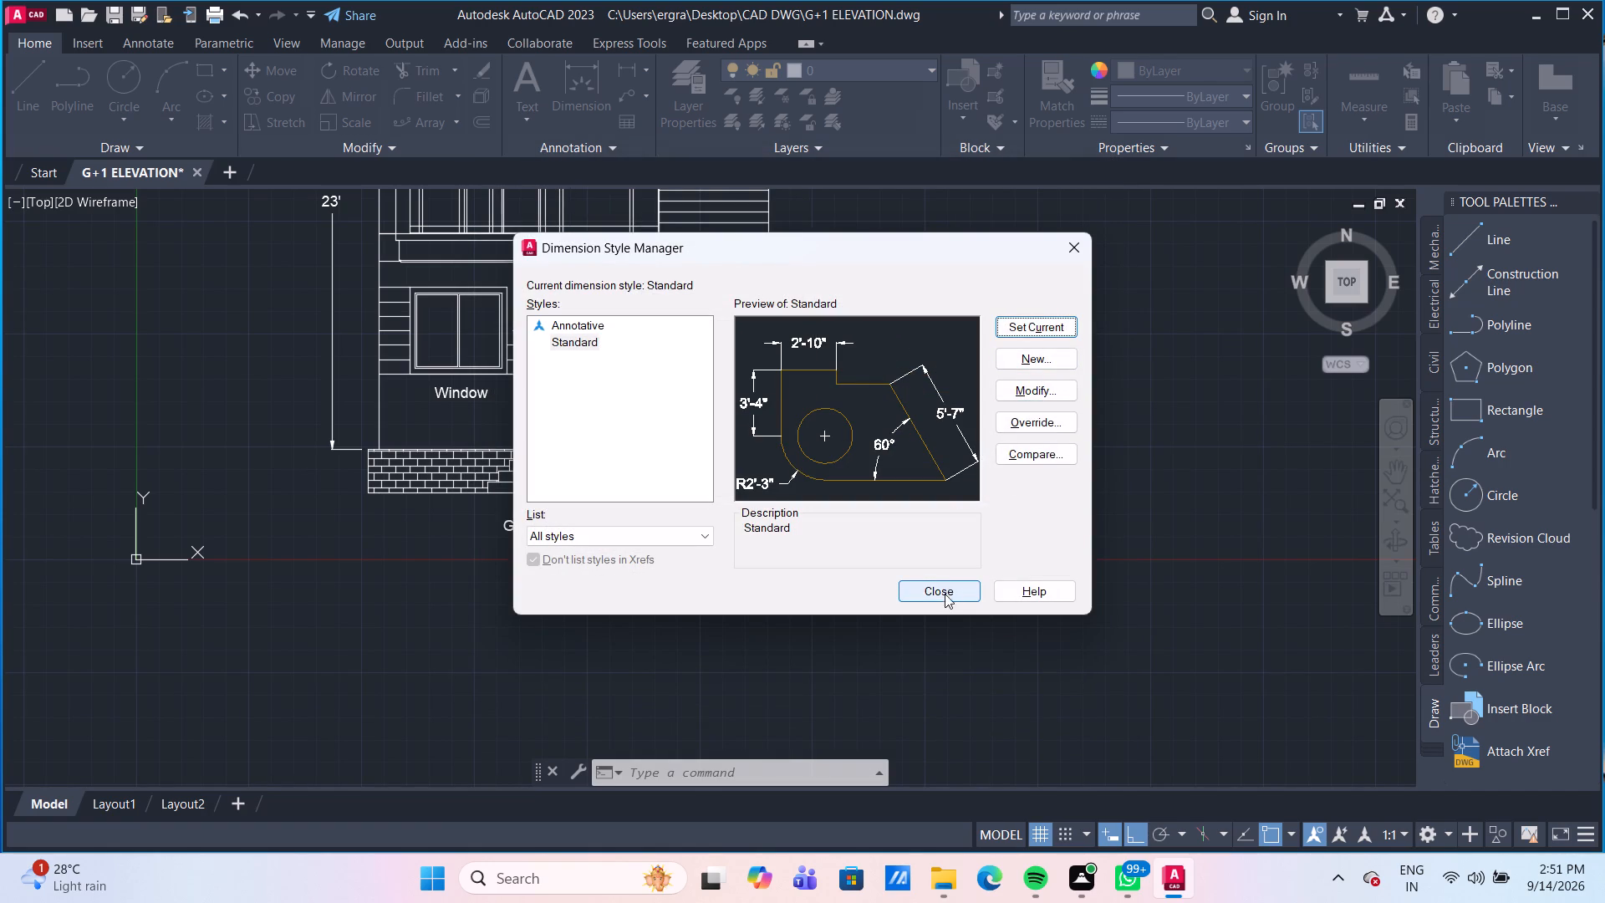
{"action": "left_click", "coordinate": [946, 587]}
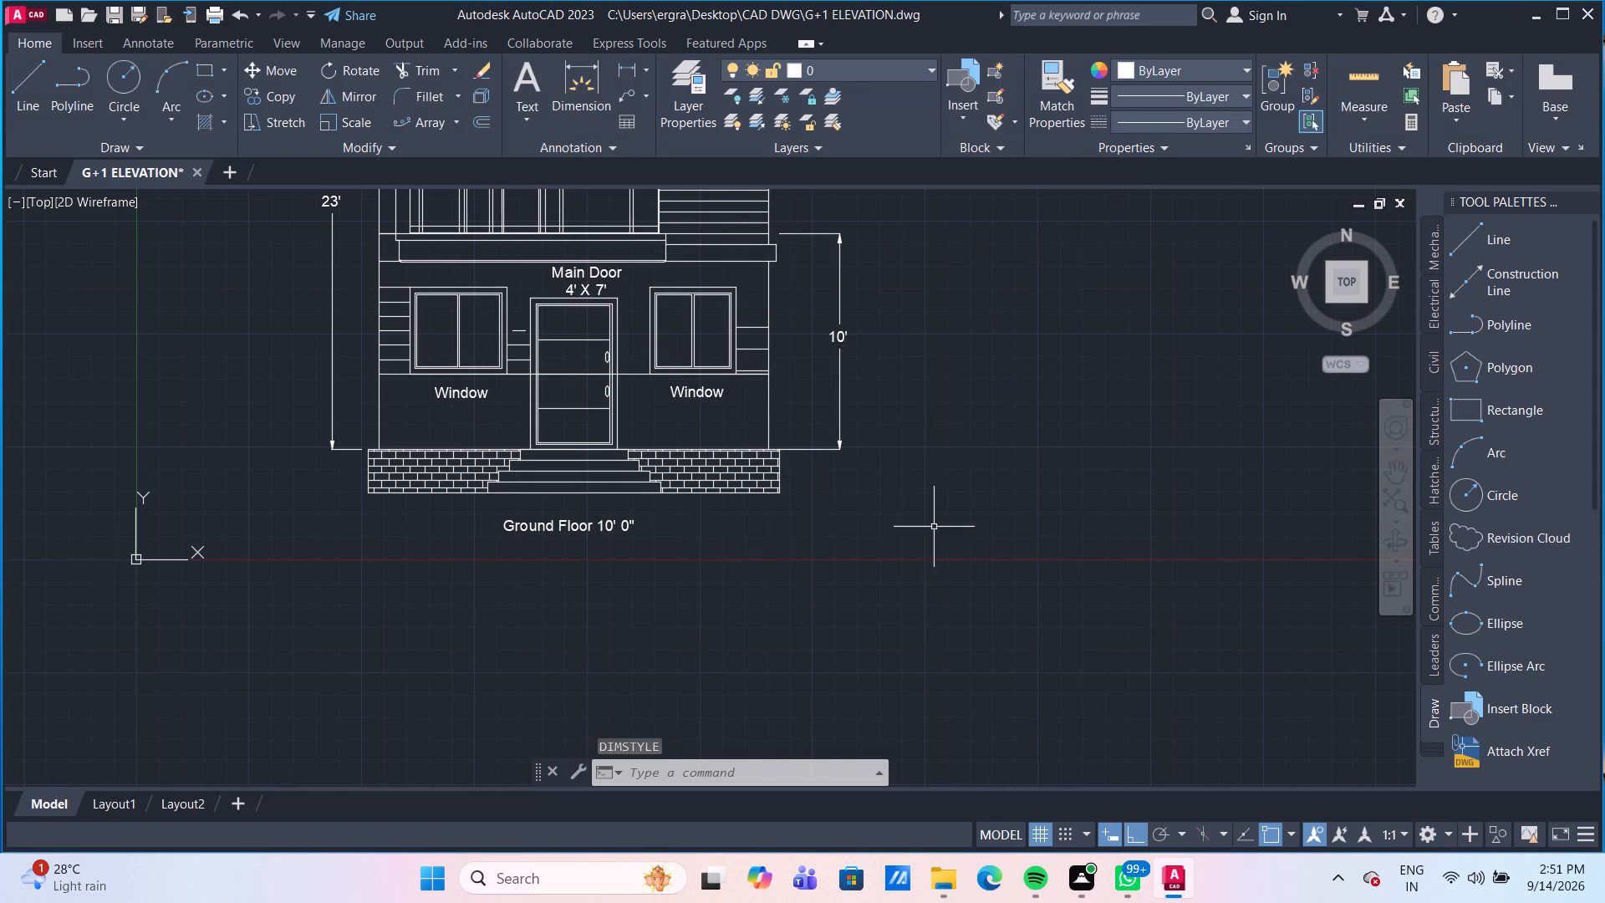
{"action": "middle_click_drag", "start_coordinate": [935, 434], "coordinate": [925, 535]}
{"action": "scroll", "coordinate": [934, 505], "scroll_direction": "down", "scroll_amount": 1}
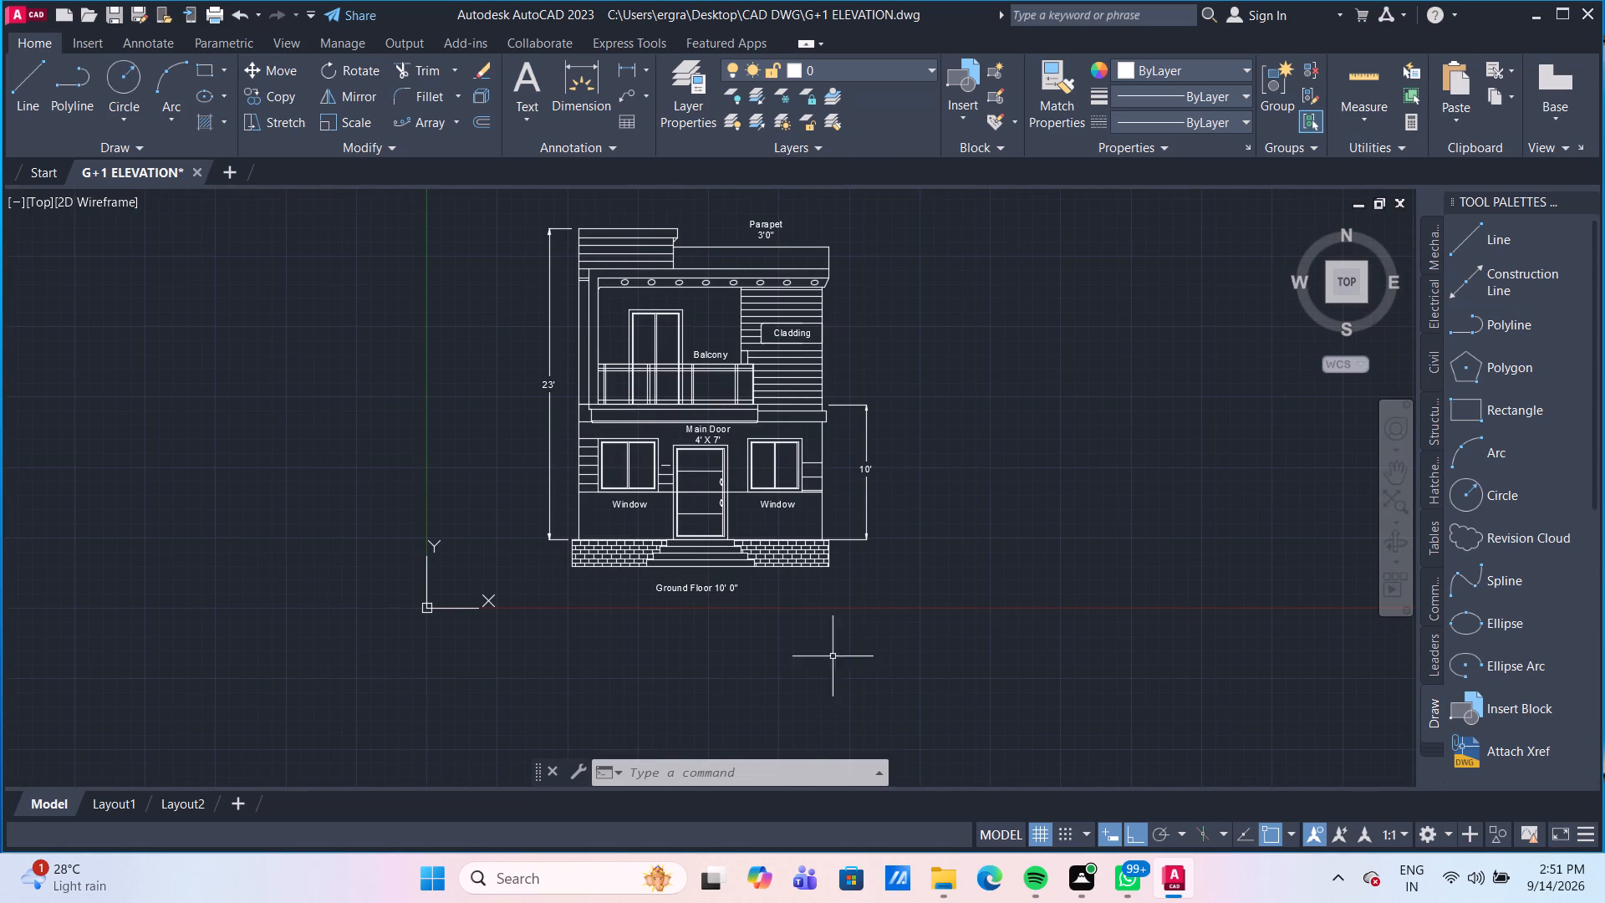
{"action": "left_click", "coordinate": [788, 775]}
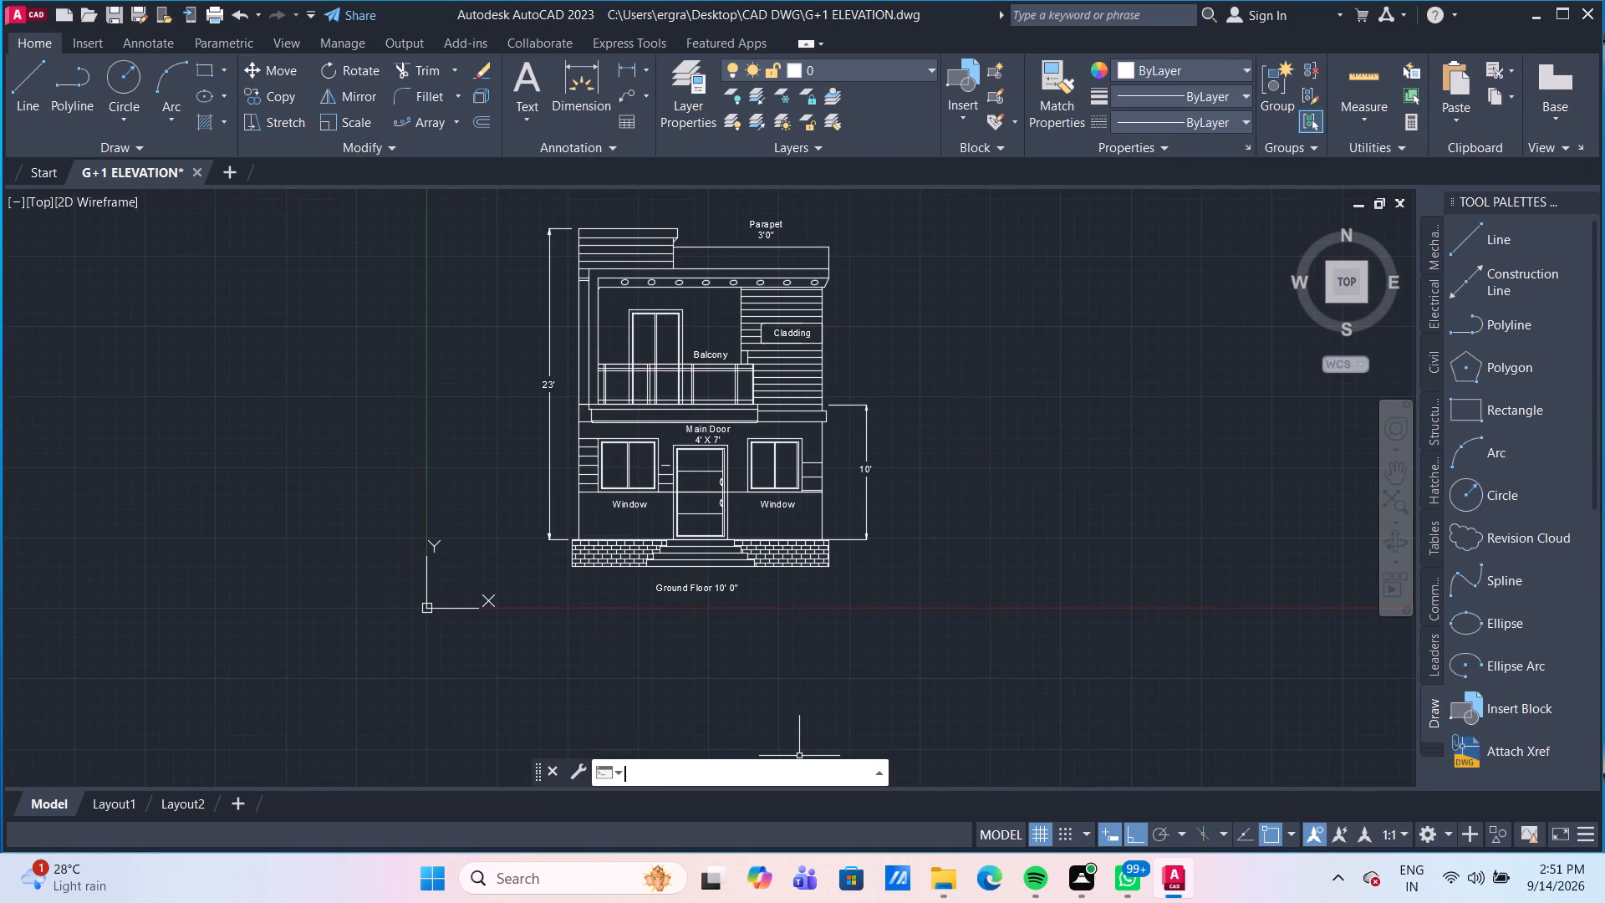
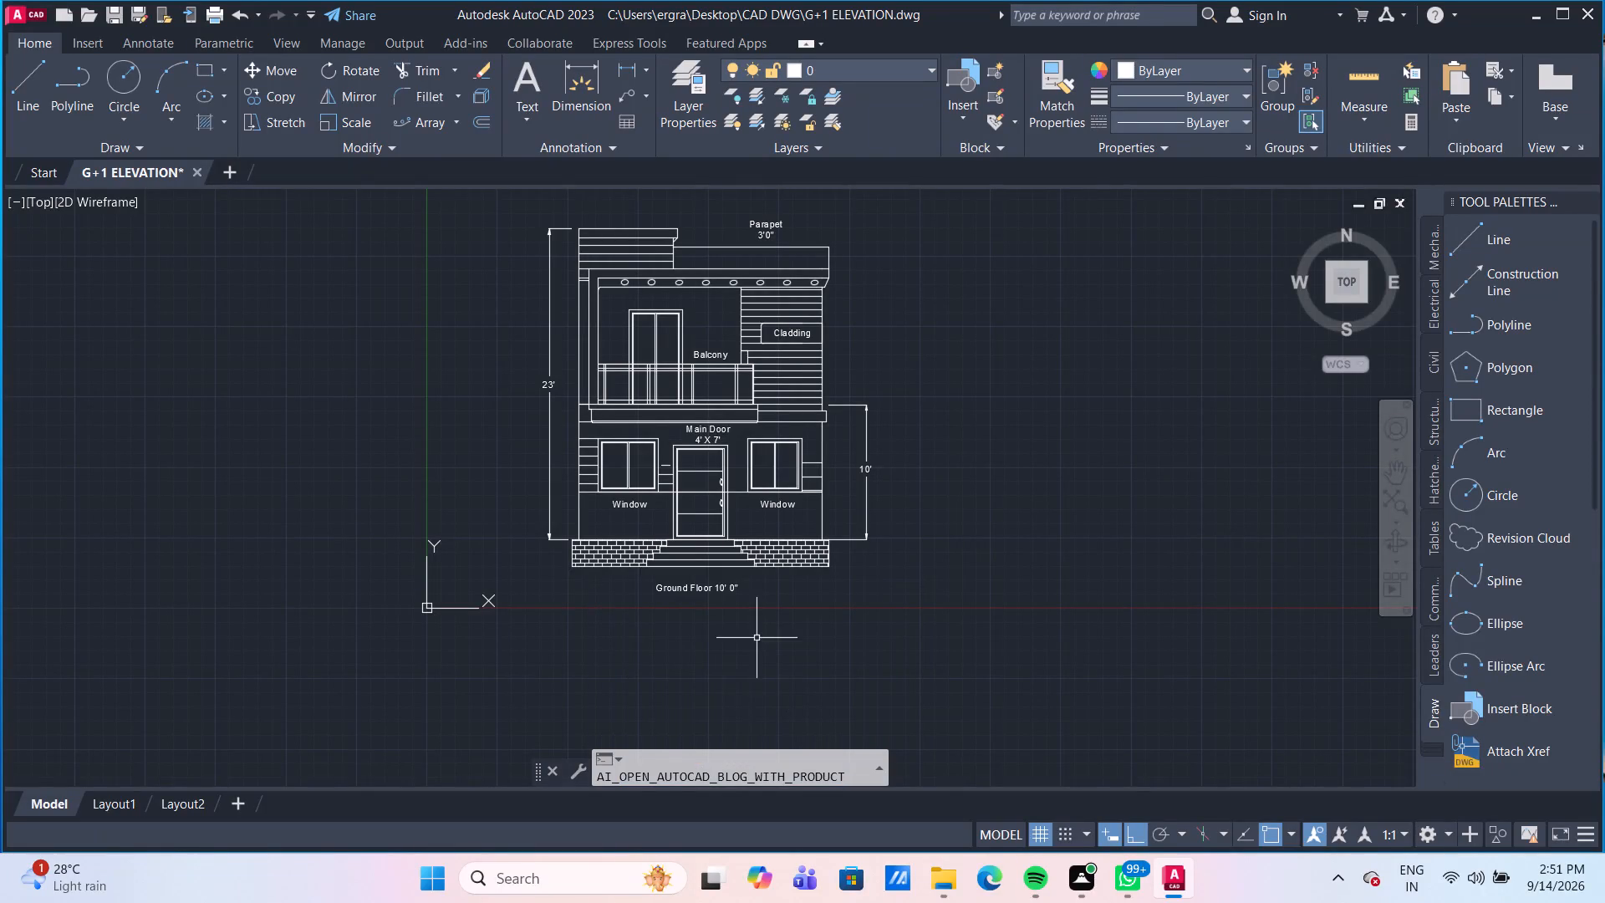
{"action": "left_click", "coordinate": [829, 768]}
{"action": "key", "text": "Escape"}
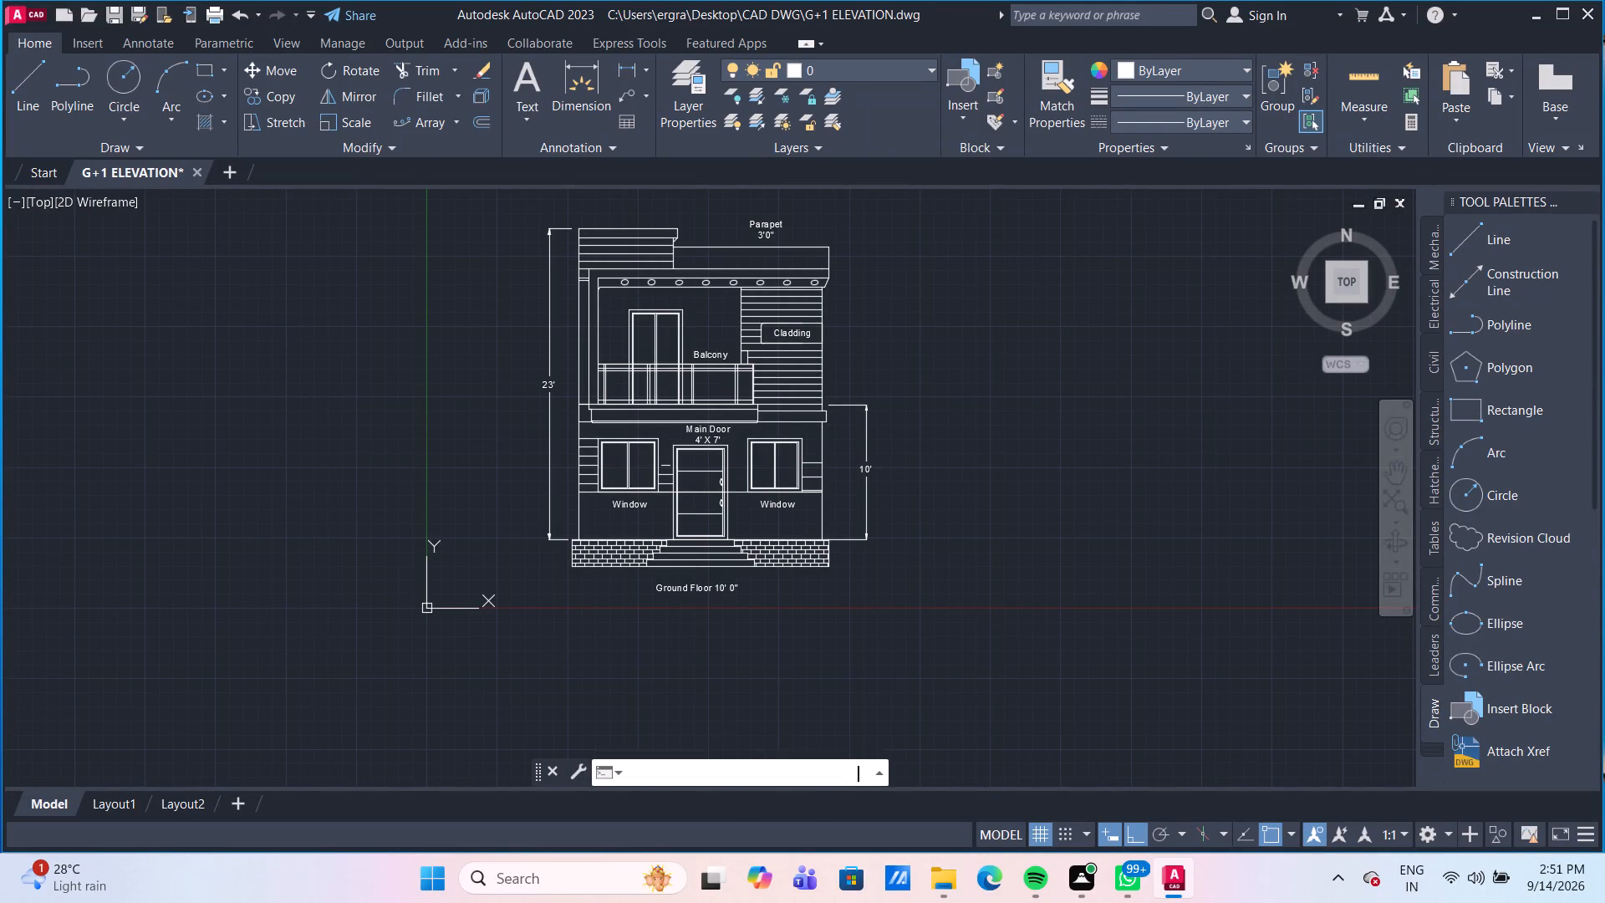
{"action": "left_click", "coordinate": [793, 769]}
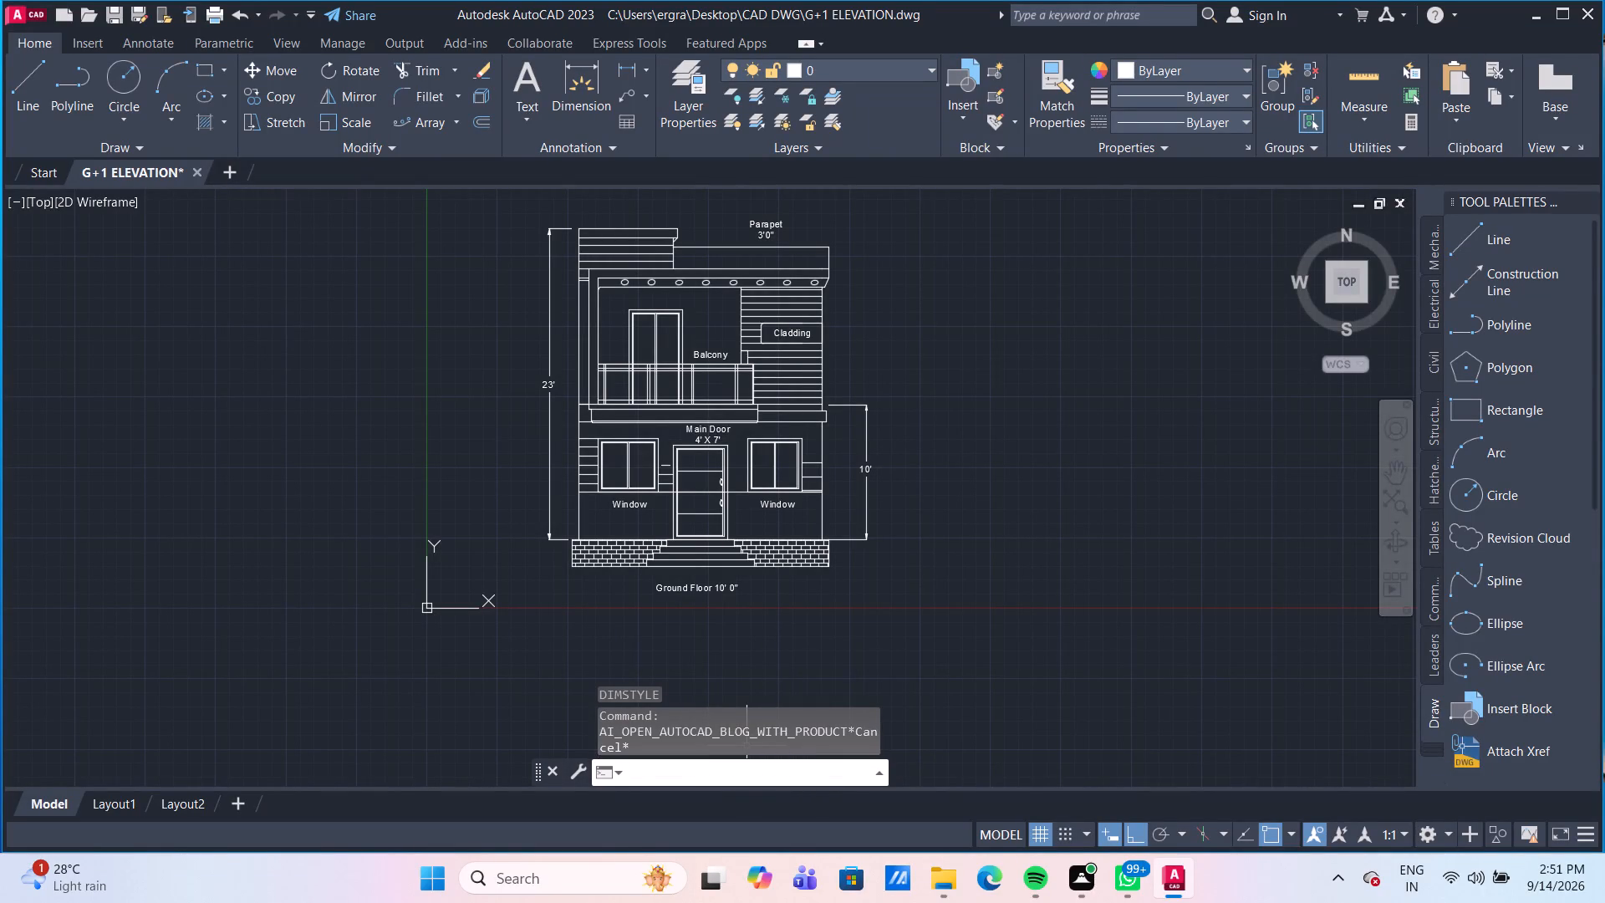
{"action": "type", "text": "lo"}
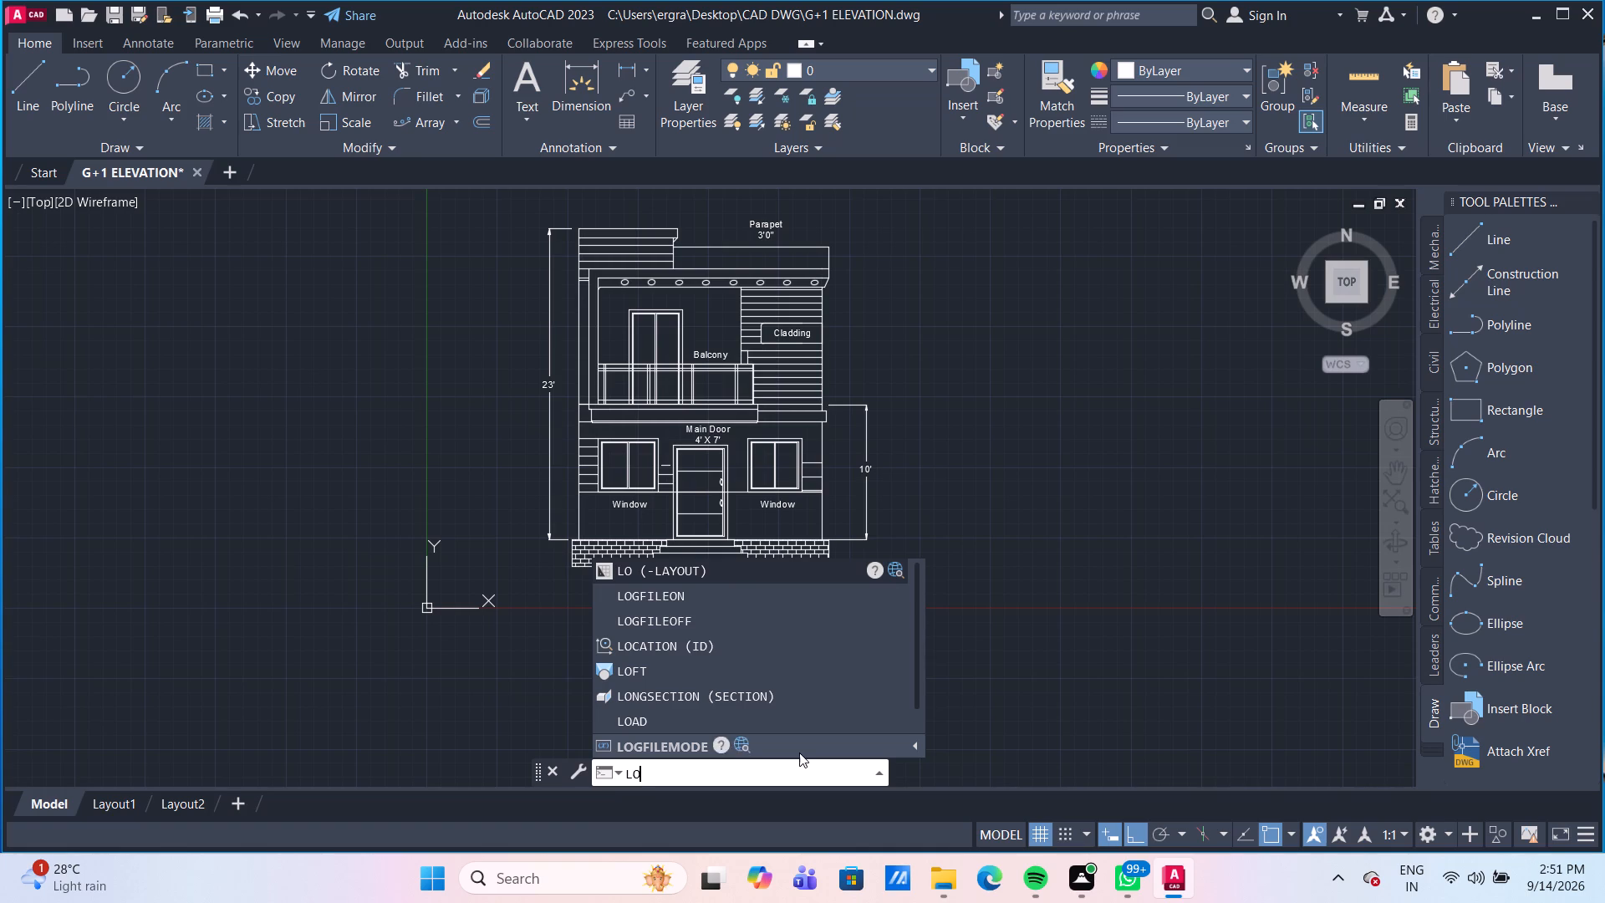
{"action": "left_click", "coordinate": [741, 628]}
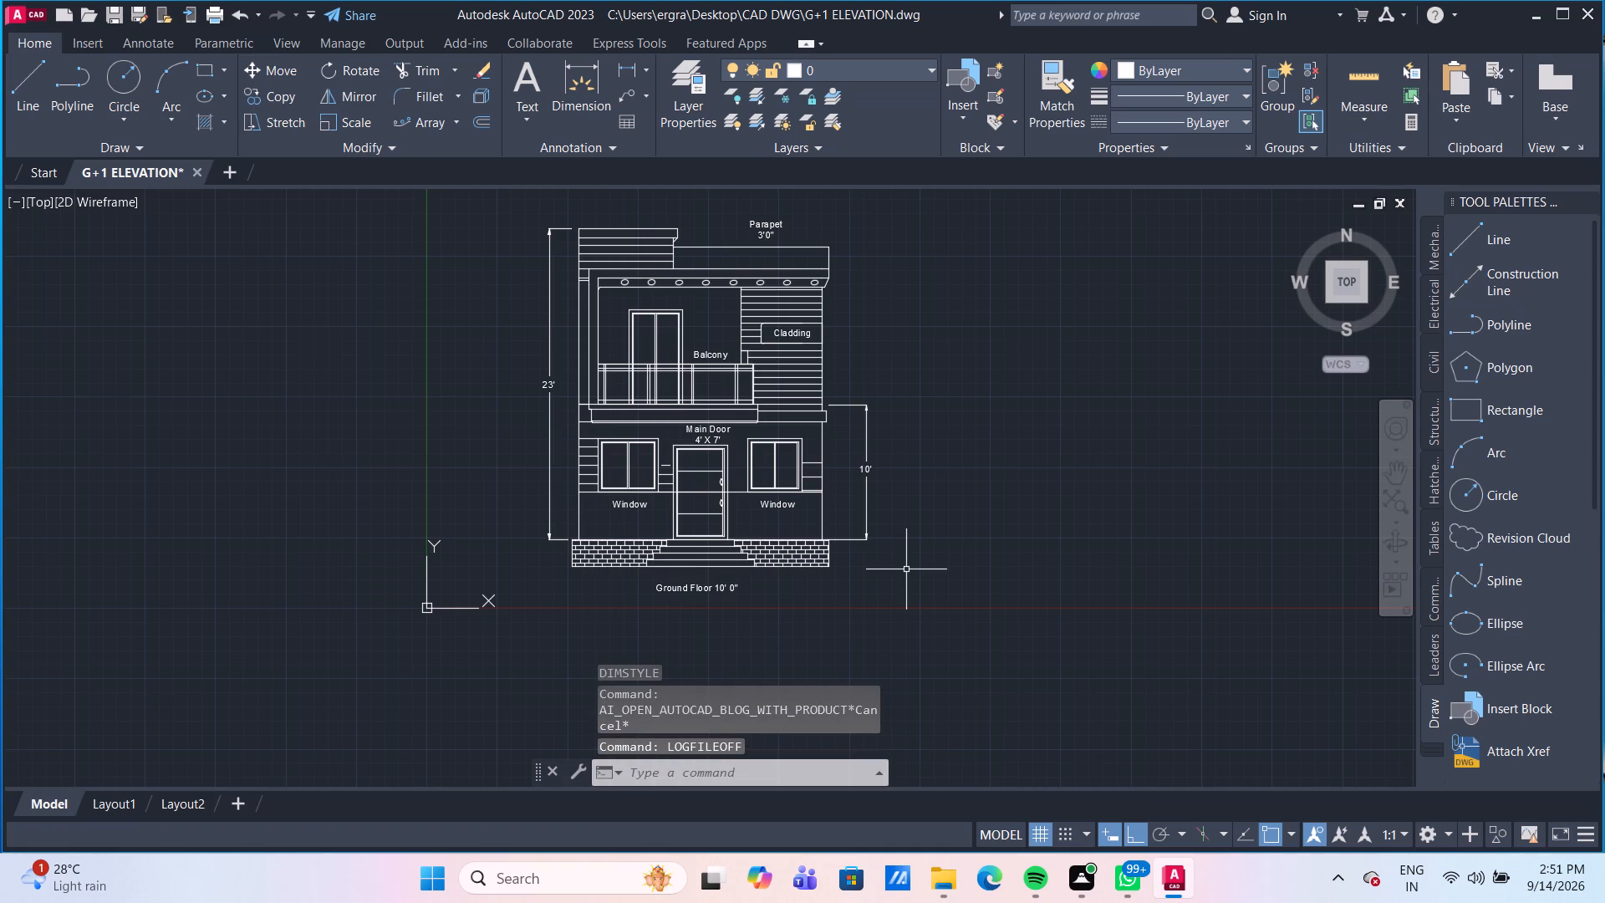
Set up a plot of the model with the DWG To PDF.pc3 plotter on ISO A4 (297.00 x 210.00 MM) paper.
{"action": "type", "text": "ploy"}
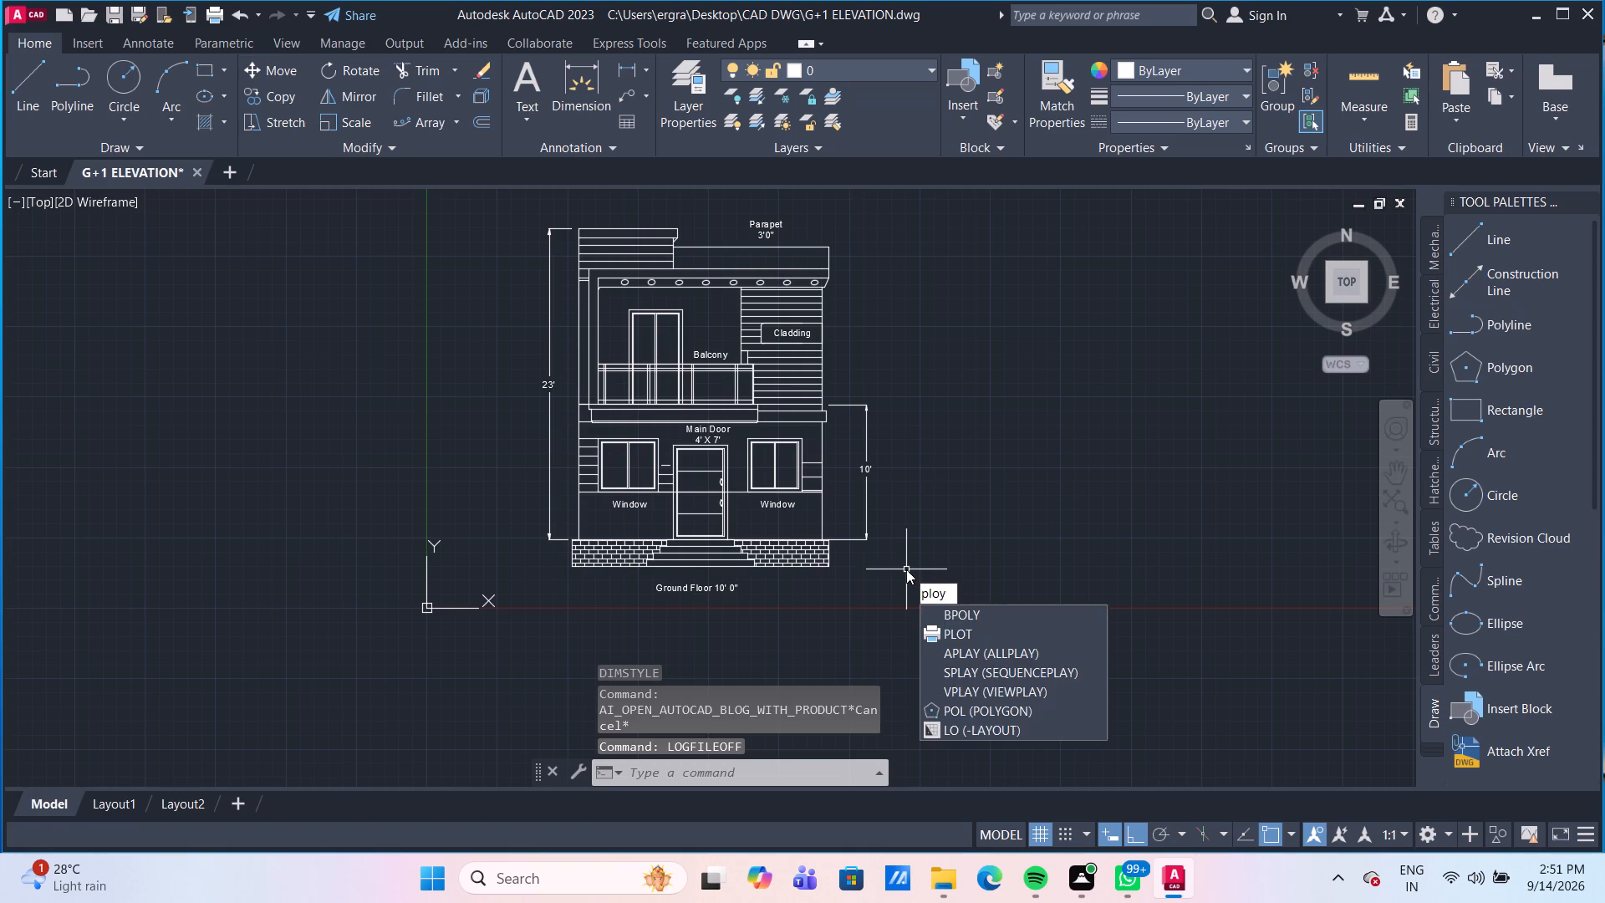
{"action": "key", "text": "BackSpace"}
{"action": "key", "text": "t"}
{"action": "key", "text": "Return"}
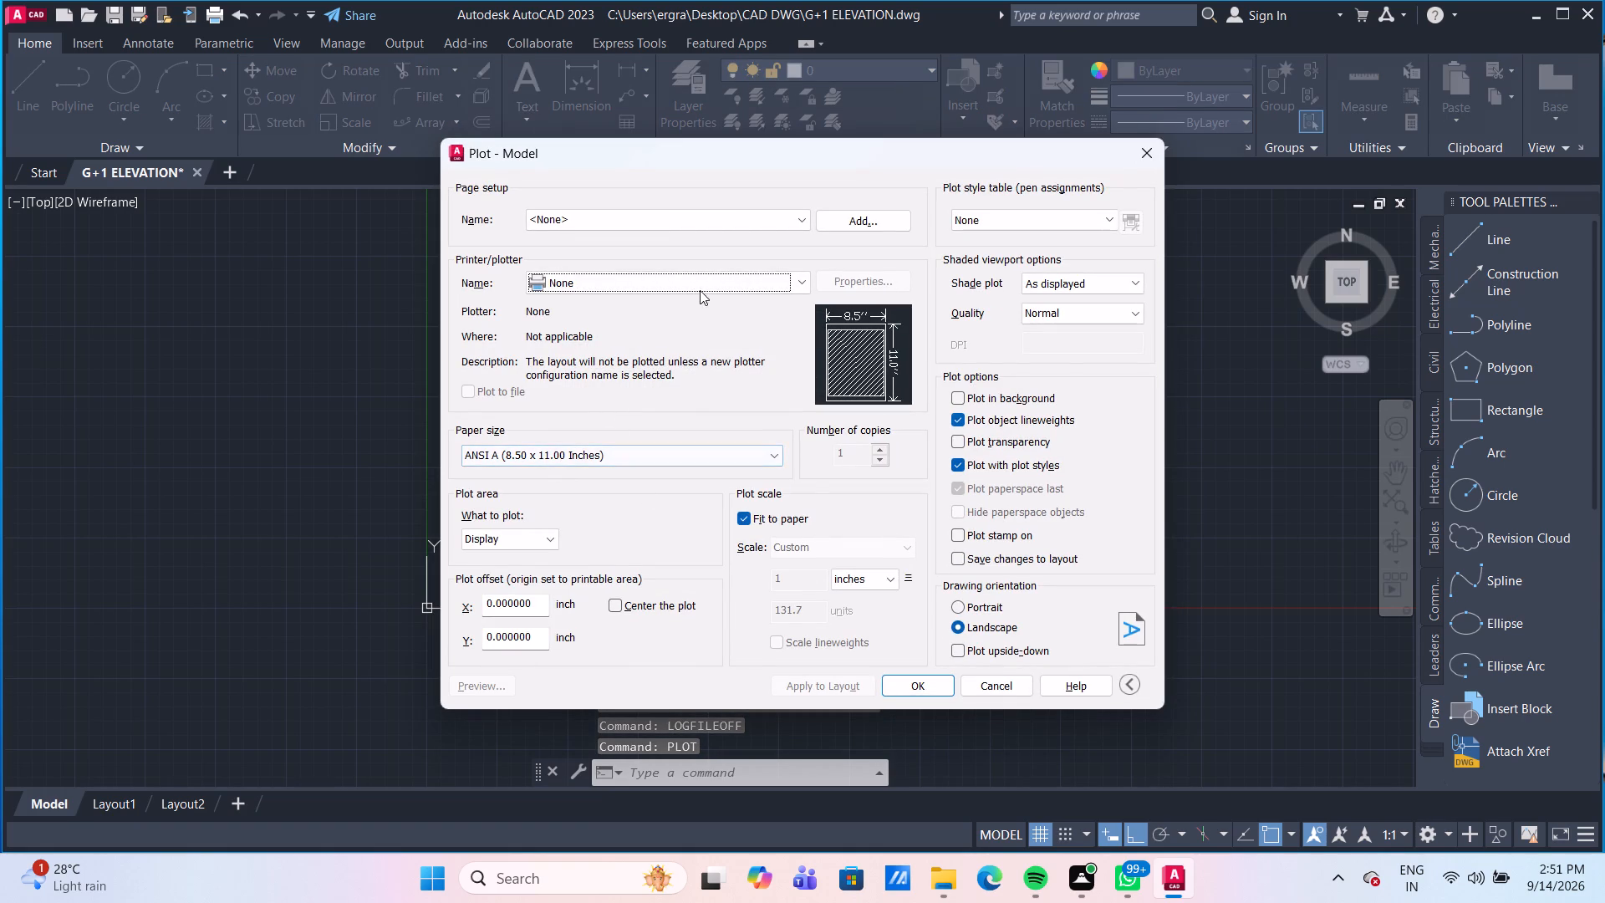
{"action": "left_click", "coordinate": [701, 288]}
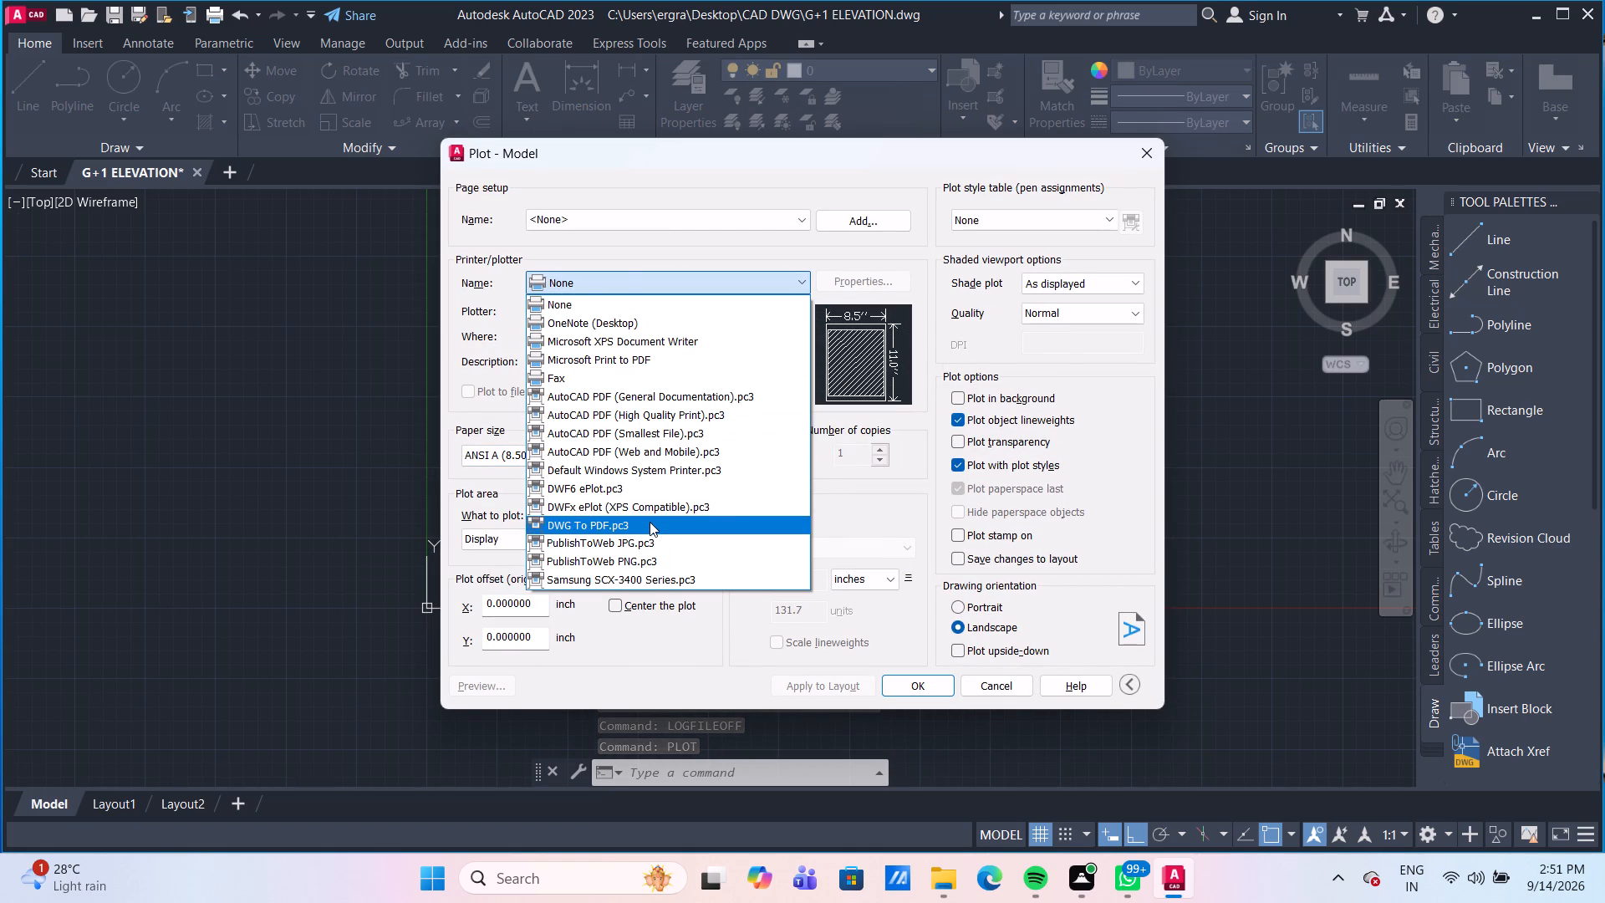
{"action": "left_click", "coordinate": [650, 522]}
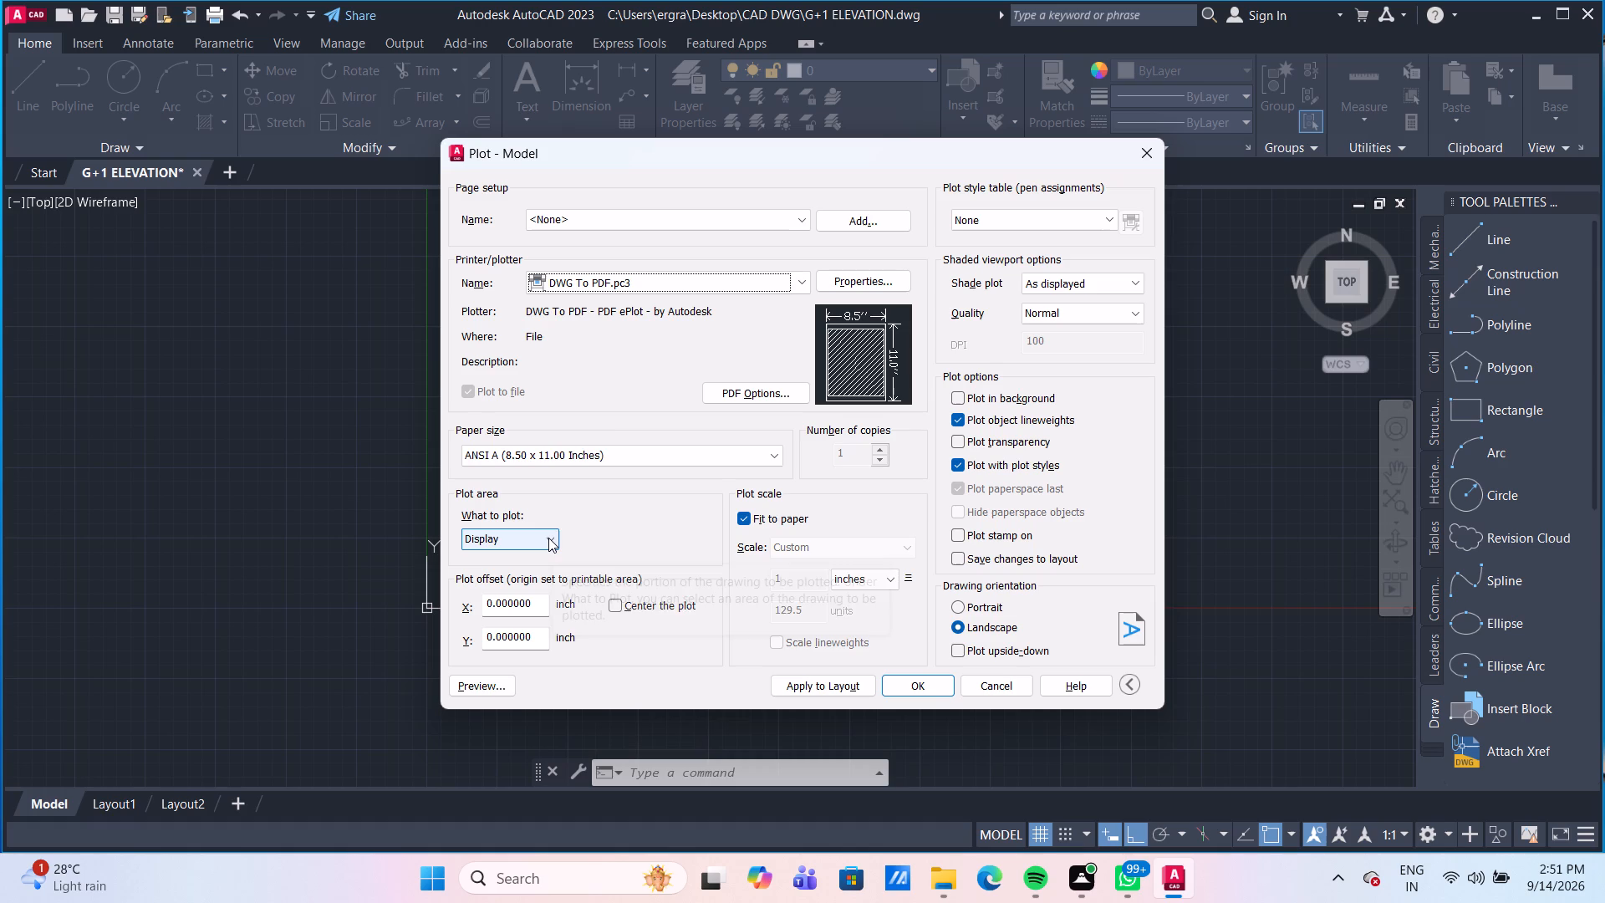
{"action": "left_click", "coordinate": [614, 454]}
{"action": "scroll", "coordinate": [615, 477], "scroll_direction": "down", "scroll_amount": 4}
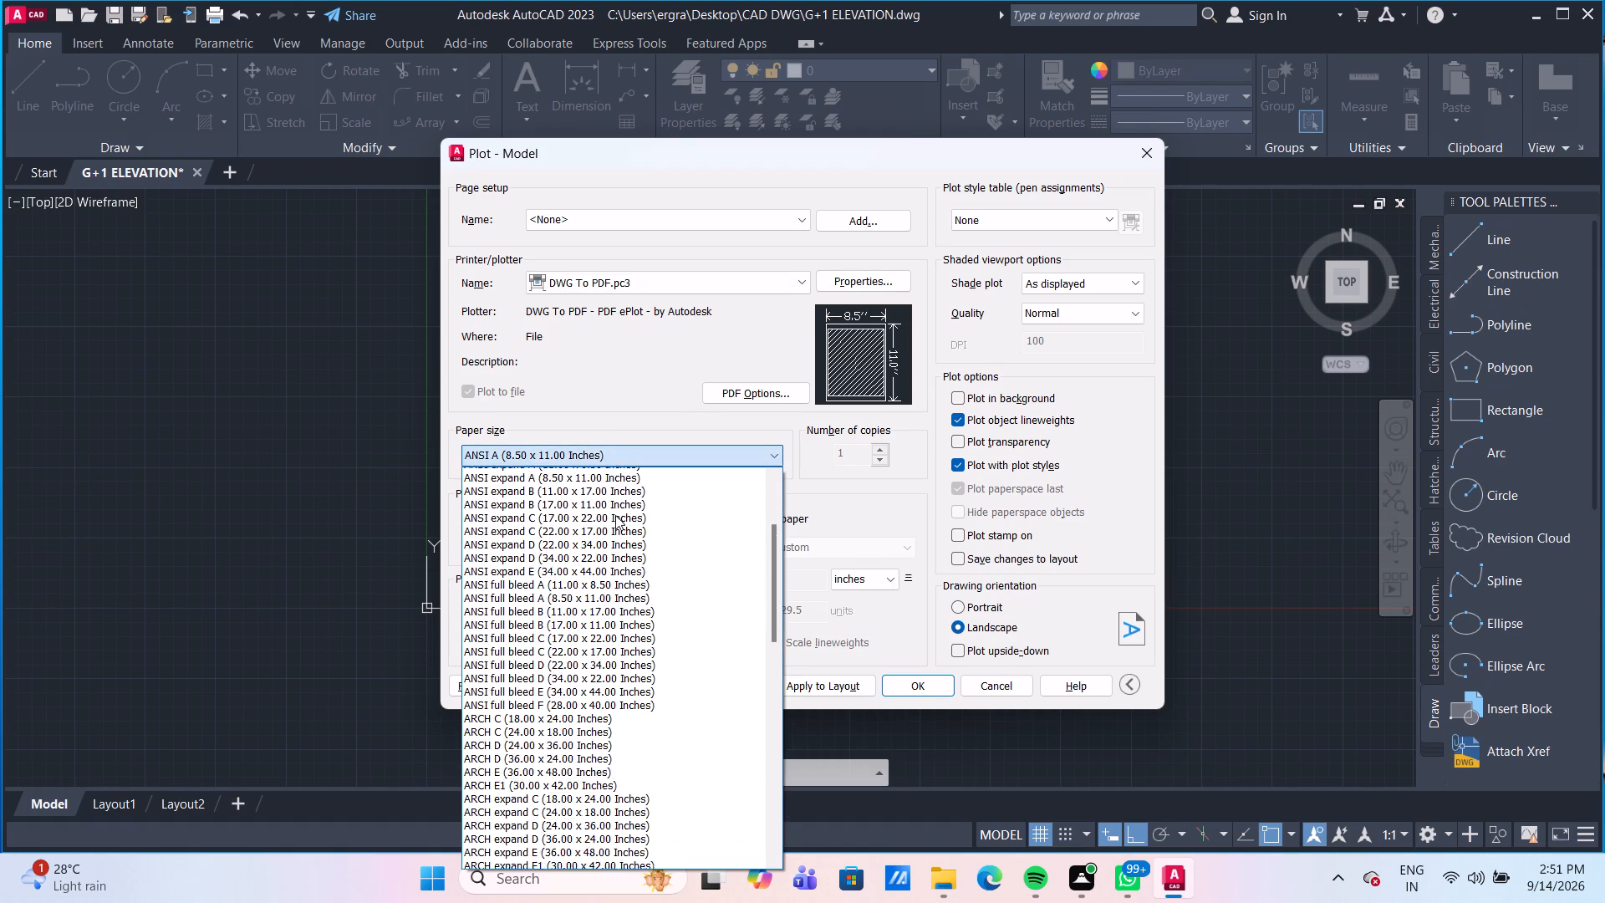
{"action": "scroll", "coordinate": [615, 515], "scroll_direction": "down", "scroll_amount": 12}
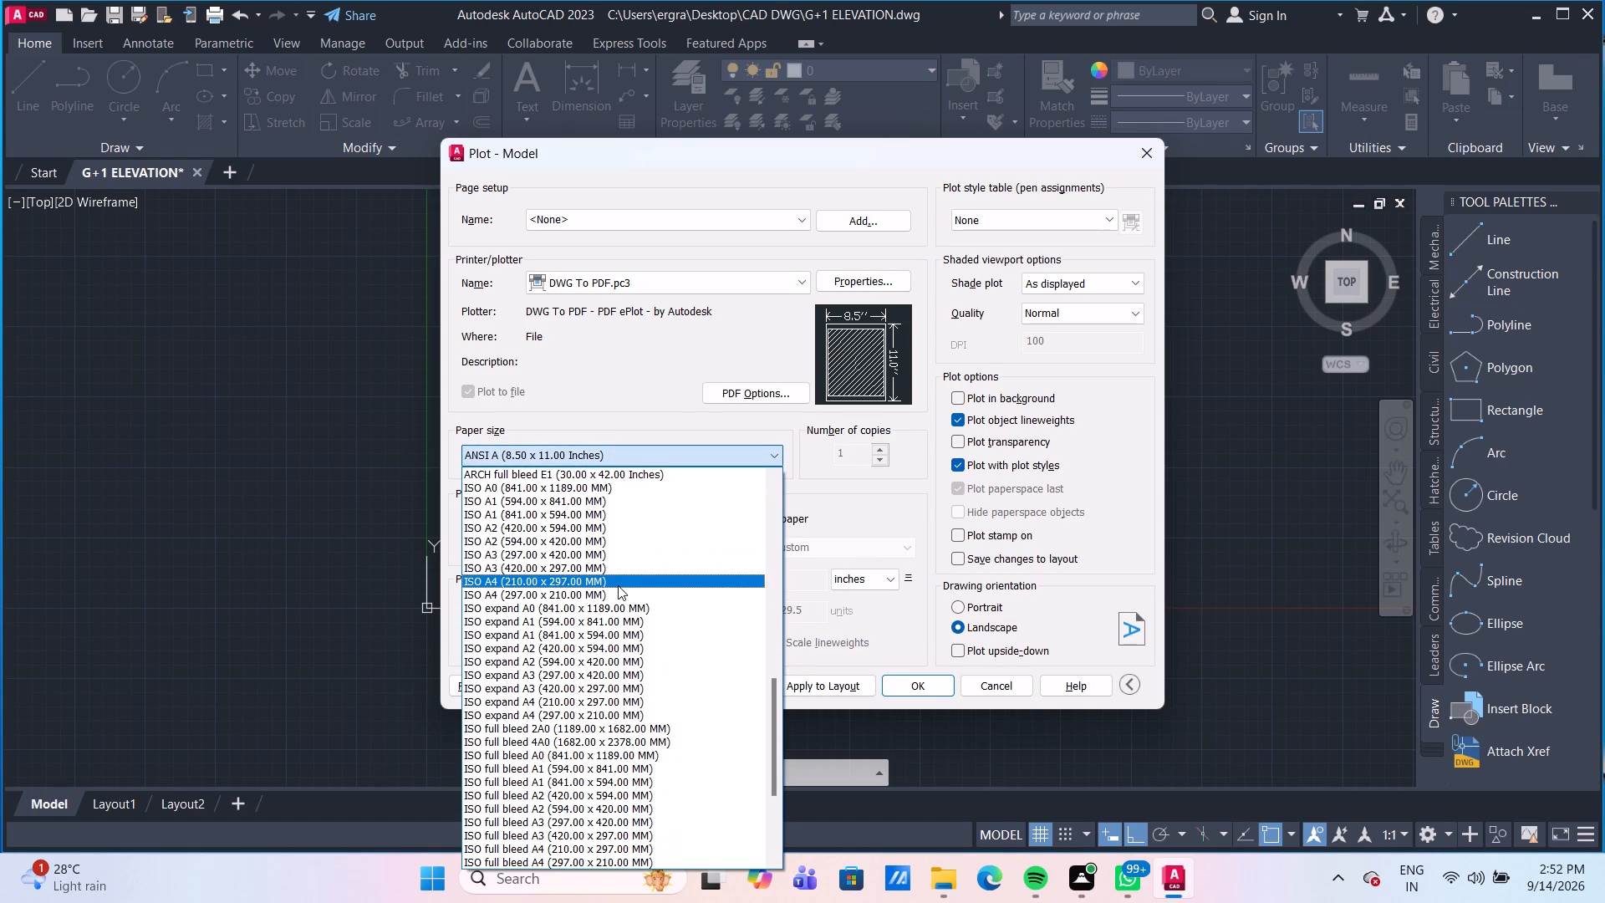
{"action": "left_click", "coordinate": [612, 595]}
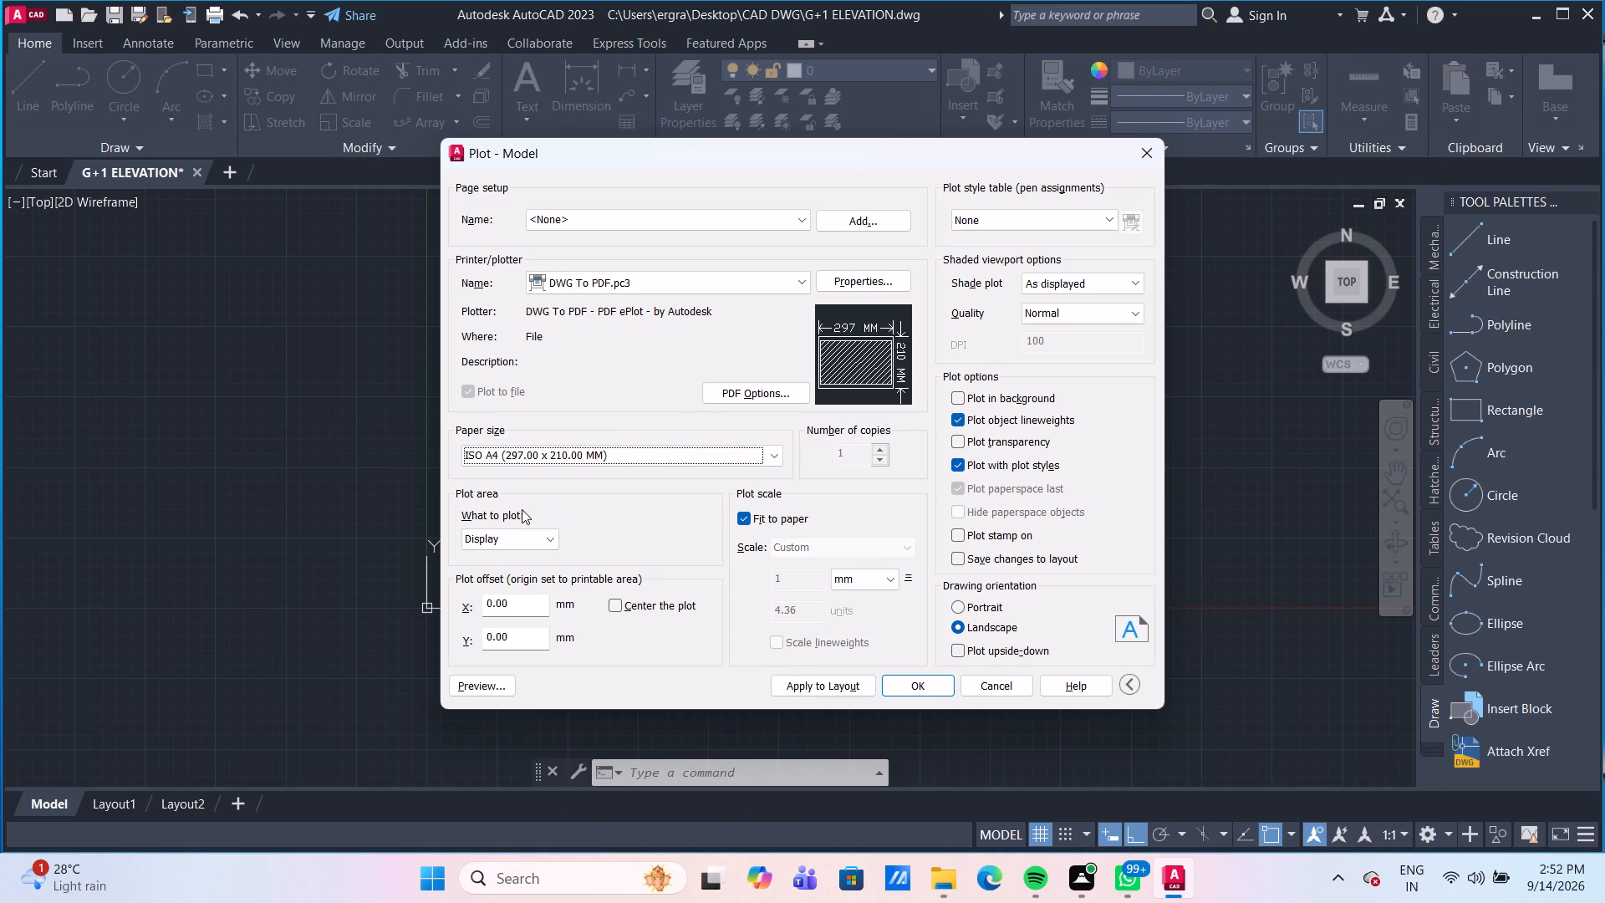
Define the plot area as a window around the whole elevation with its dimensions and labels, and centre the plot.
{"action": "left_click", "coordinate": [532, 546]}
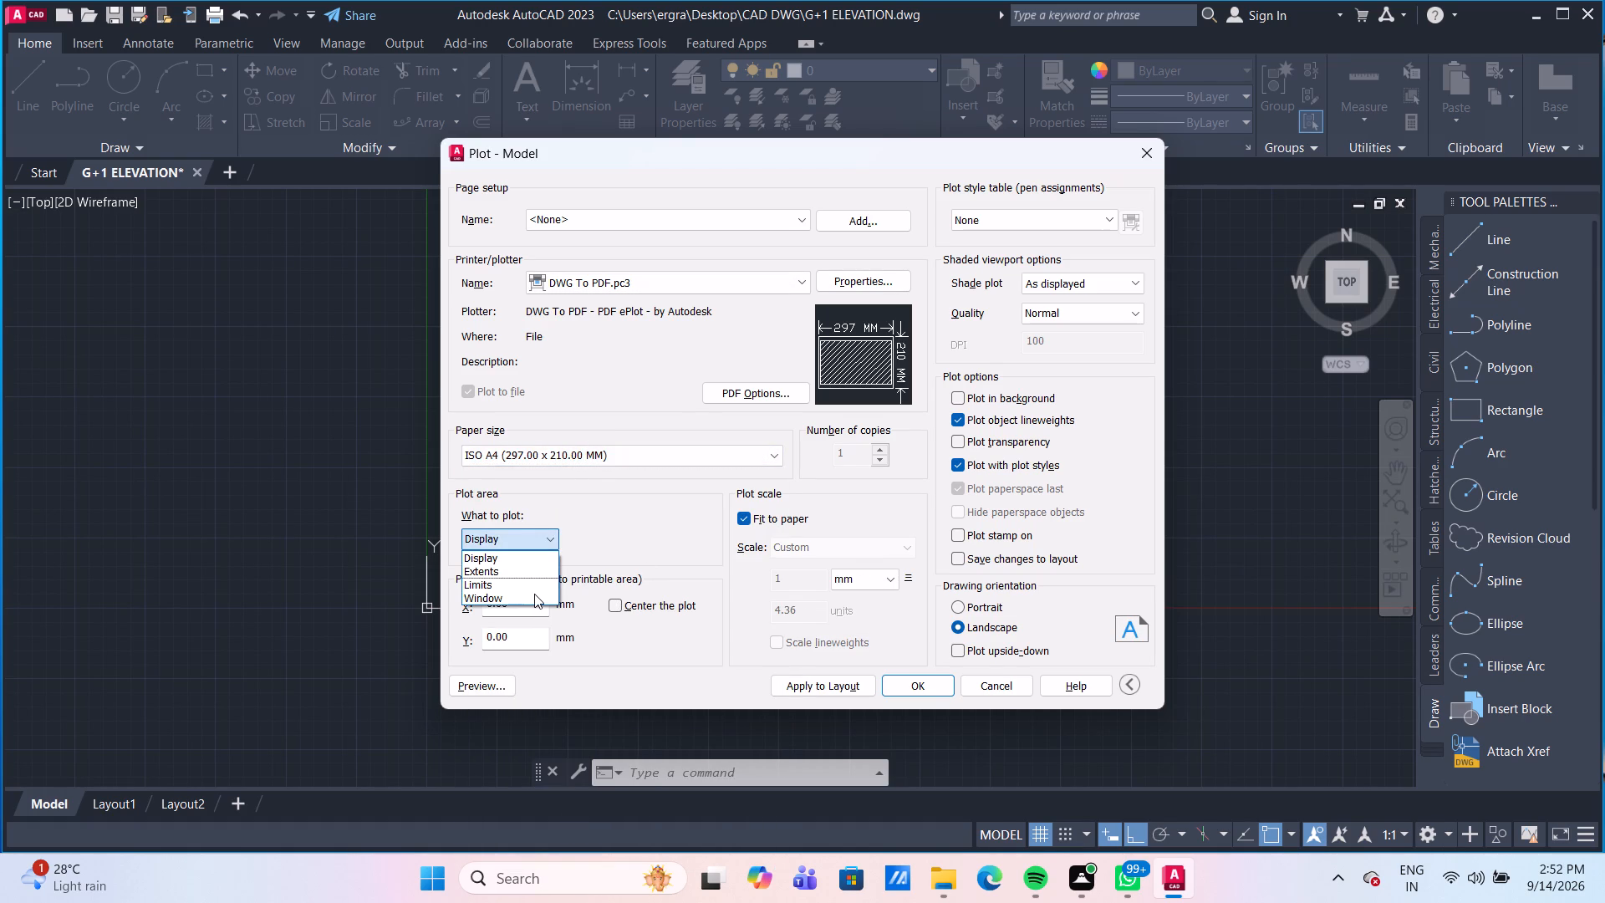
{"action": "left_click", "coordinate": [534, 594]}
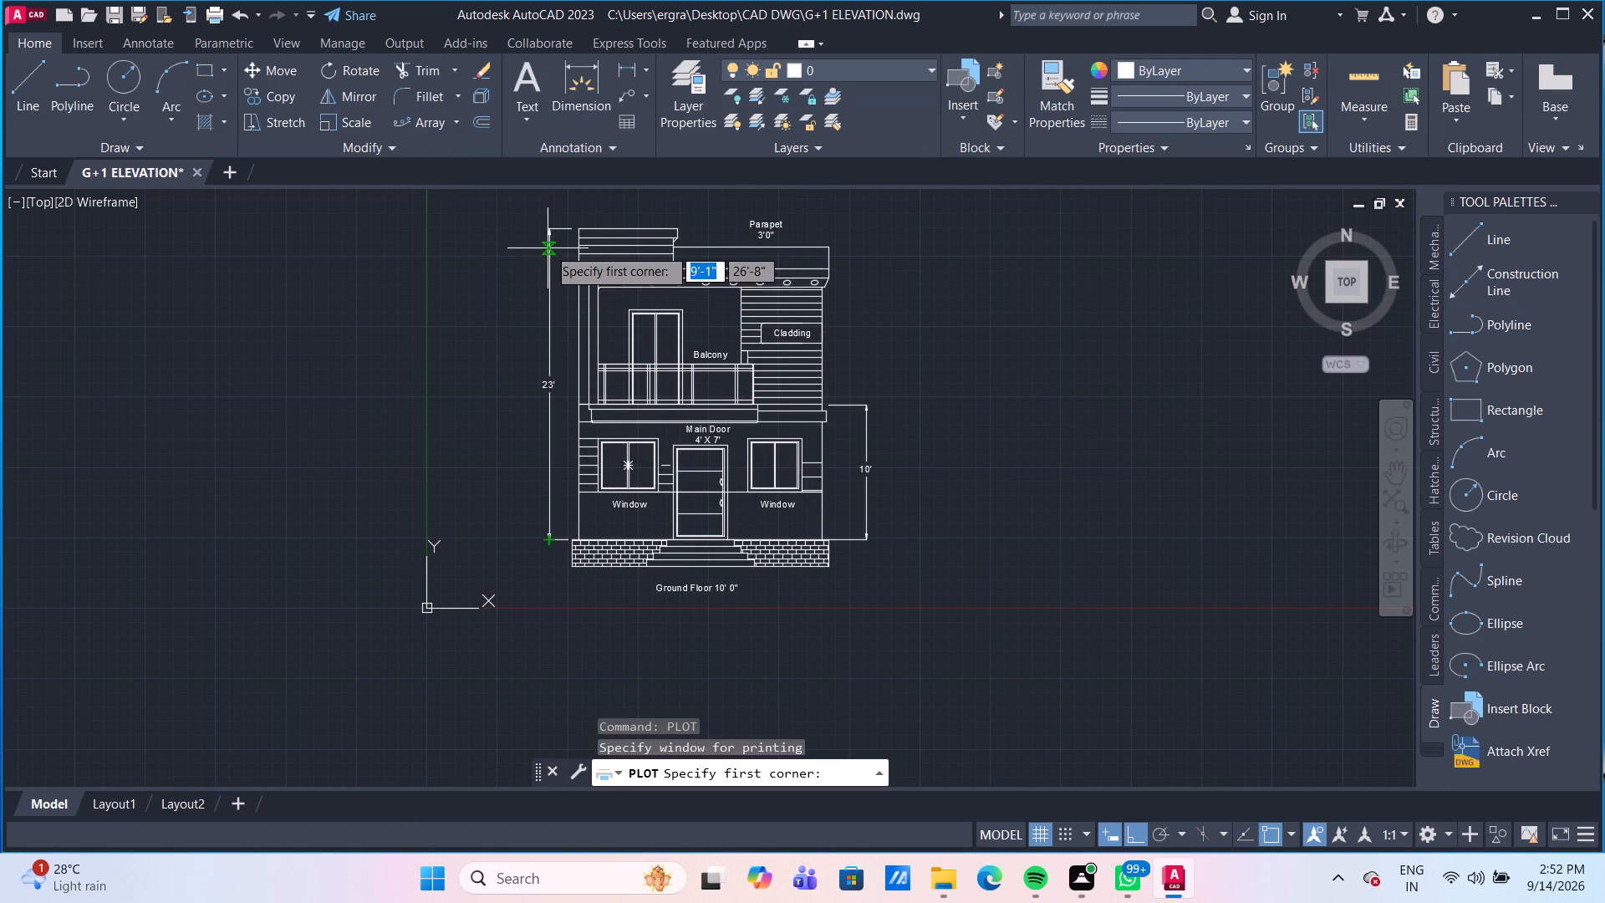
{"action": "left_click", "coordinate": [527, 202]}
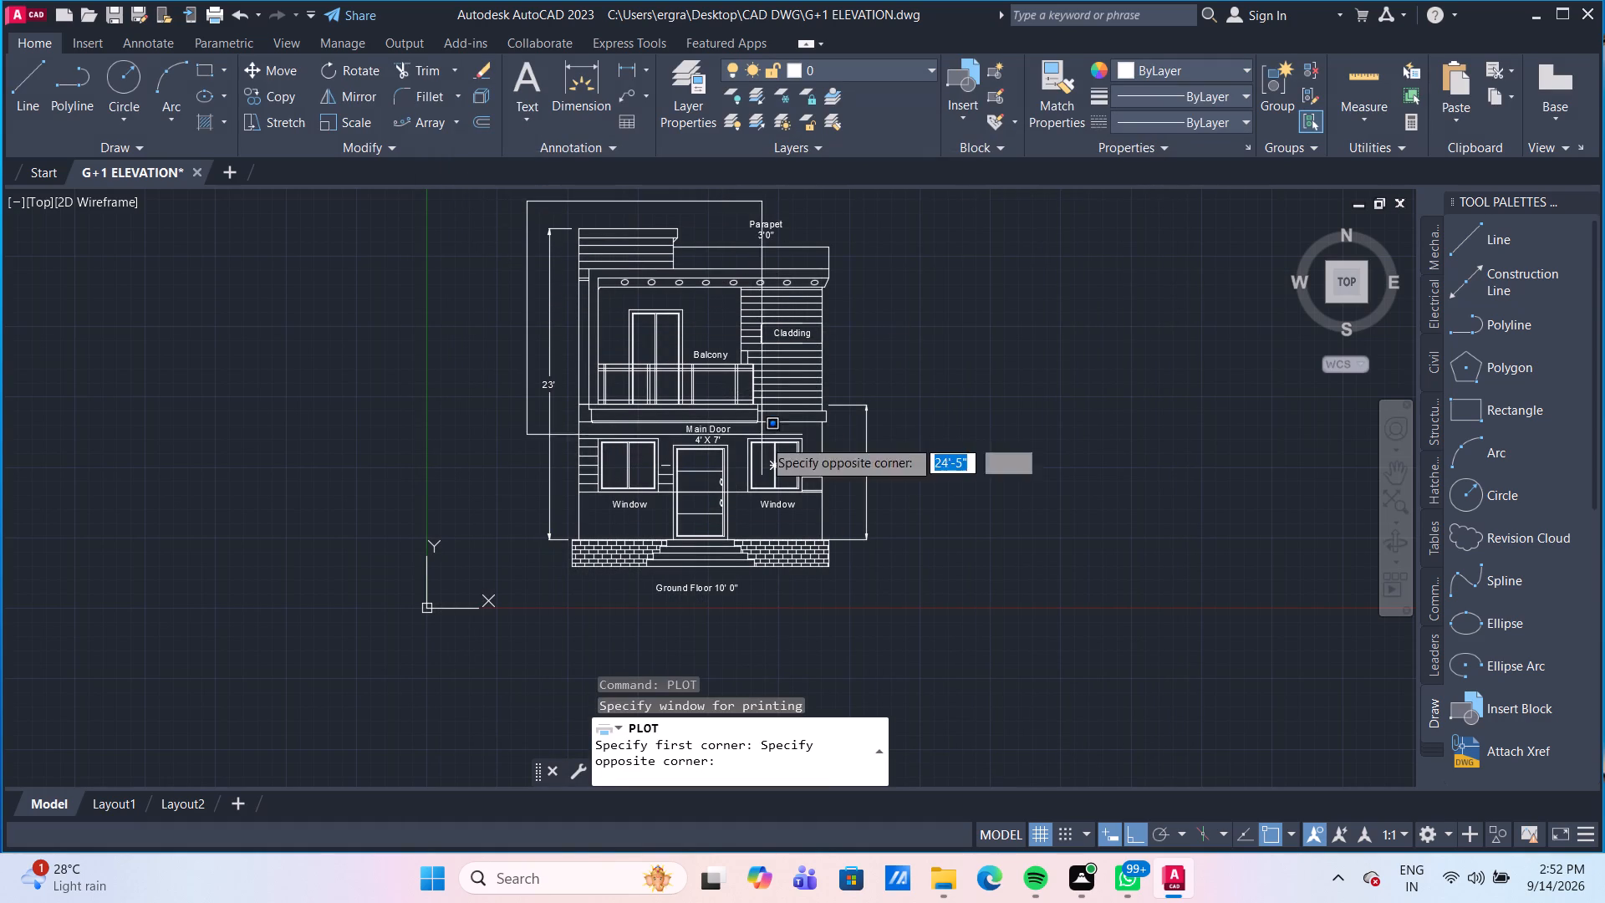
{"action": "left_click", "coordinate": [888, 606]}
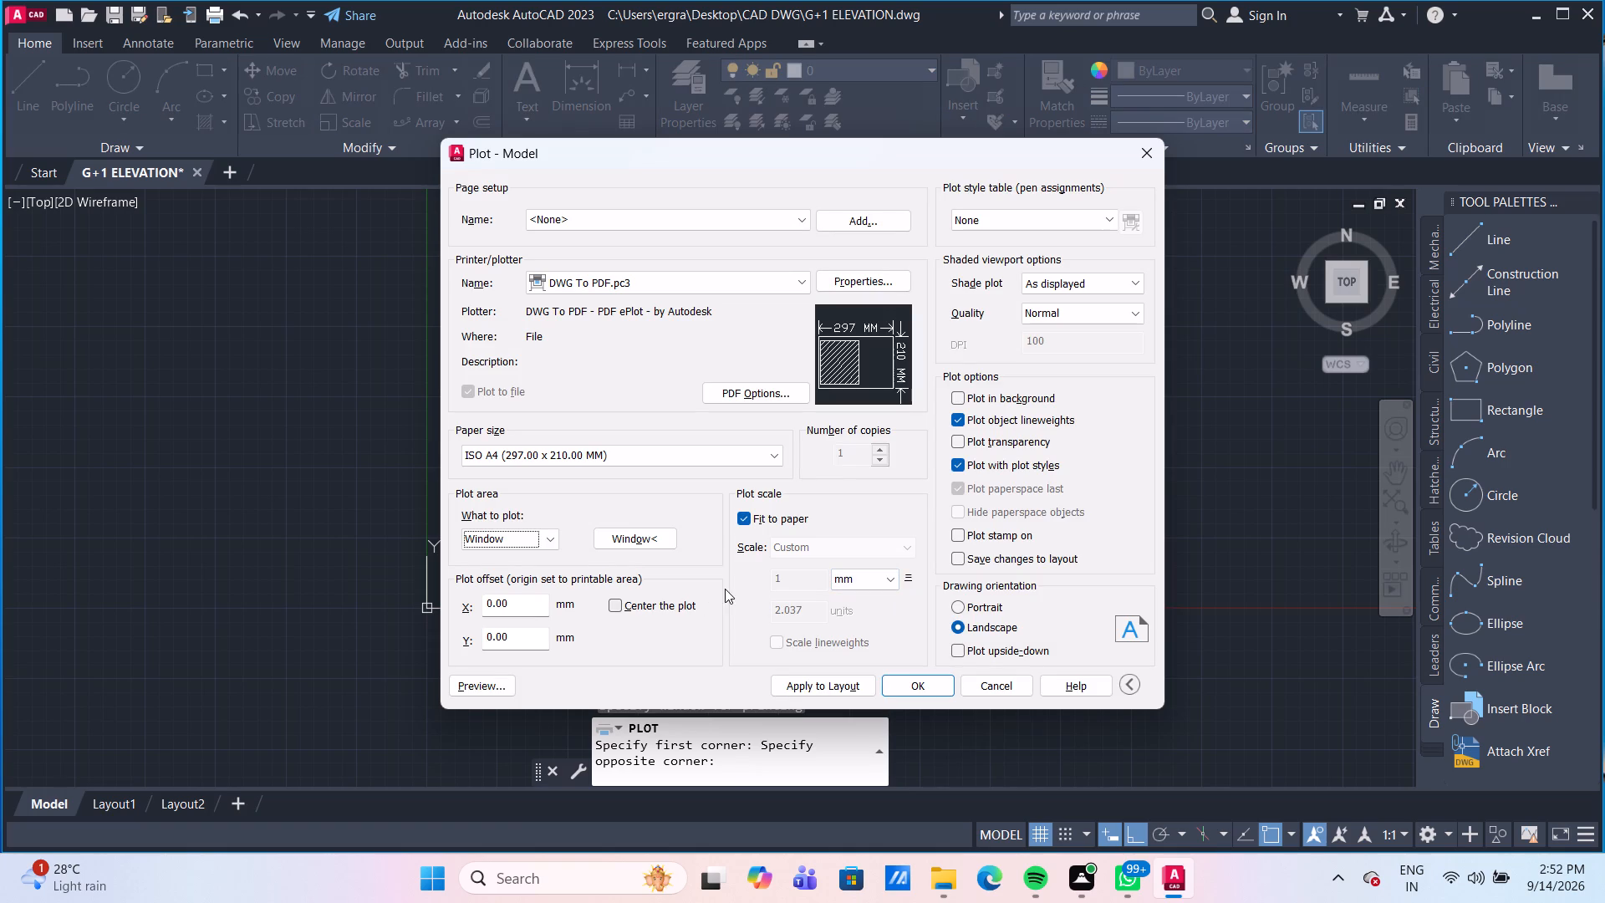
{"action": "left_click", "coordinate": [615, 605]}
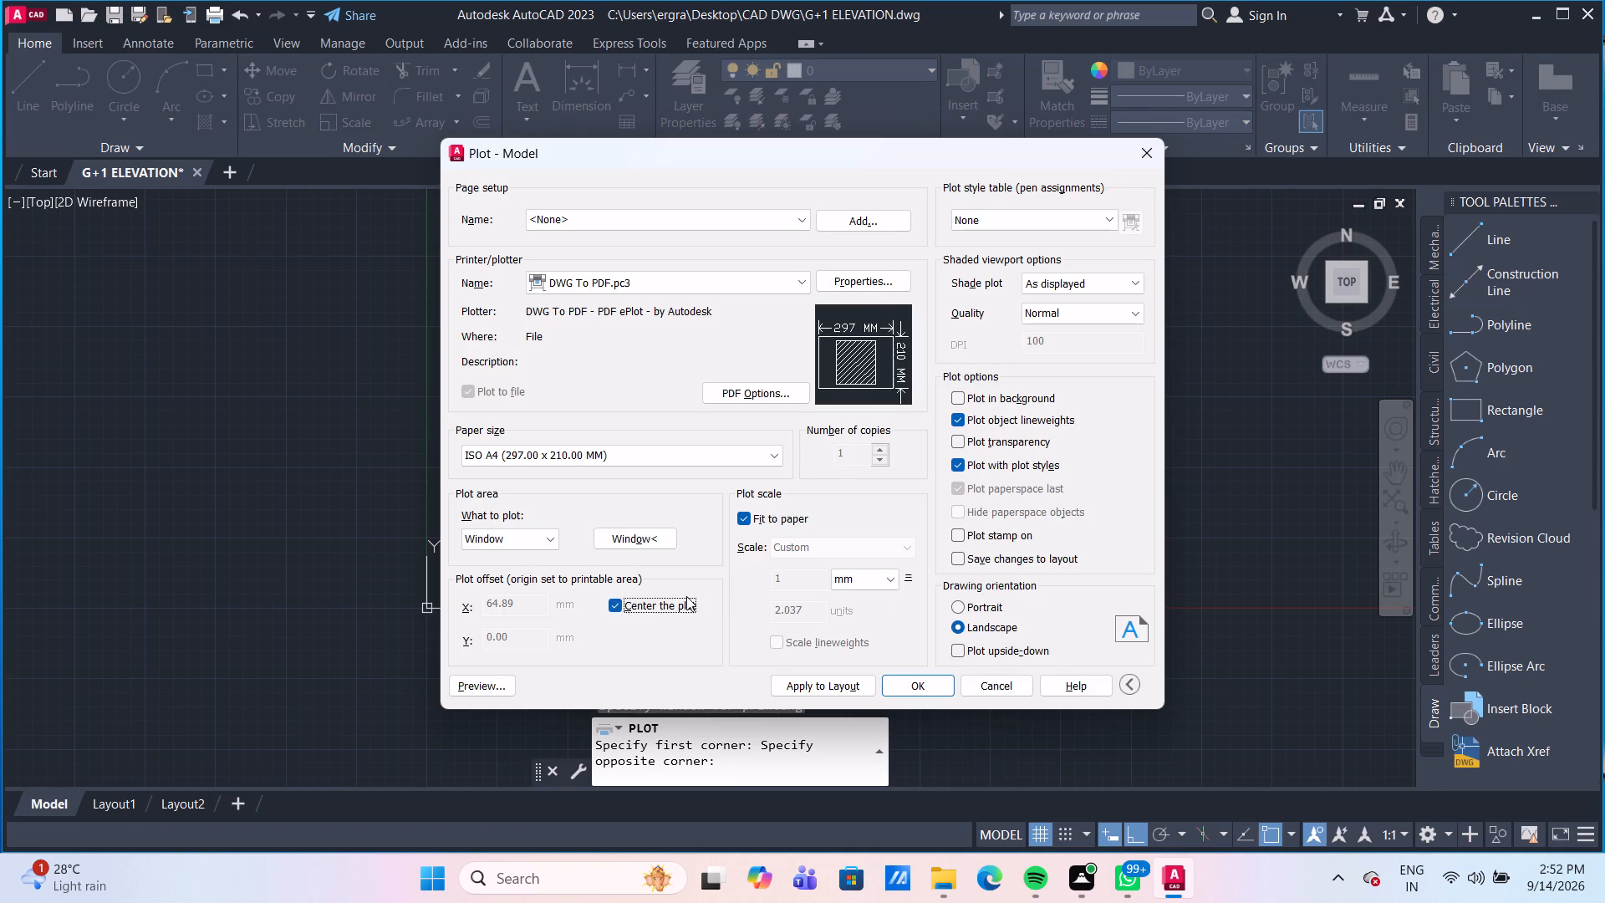
Plot the elevation to G+1 ELEVATION-Model.pdf in the CDA PDF folder on the Desktop, check the PDF and close it.
{"action": "left_click", "coordinate": [925, 687]}
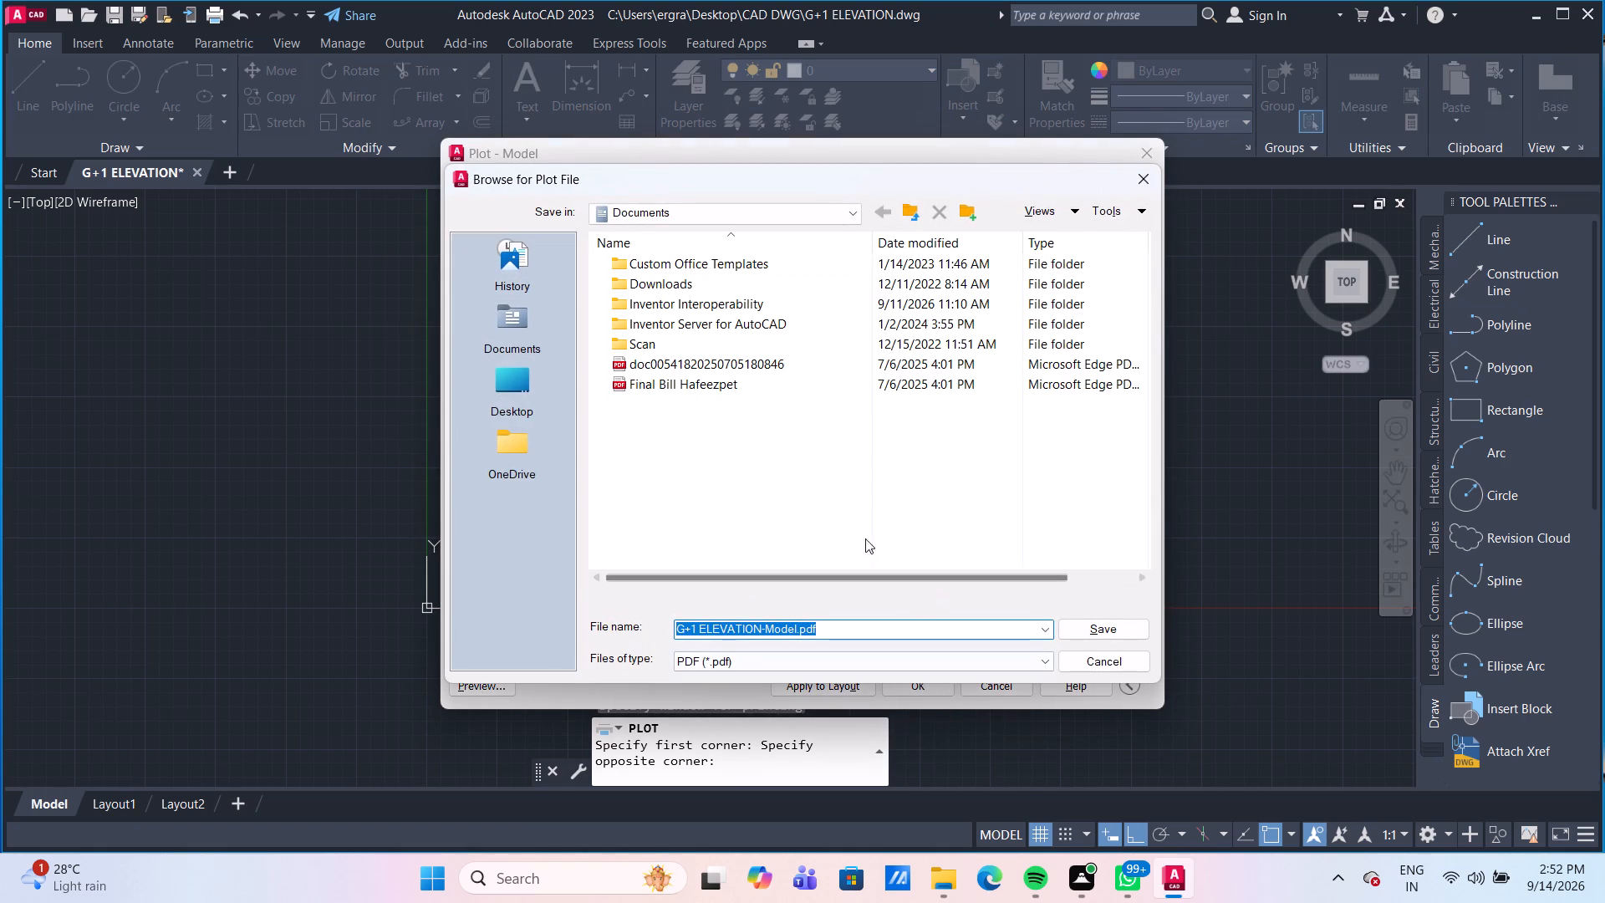
{"action": "left_click", "coordinate": [521, 388]}
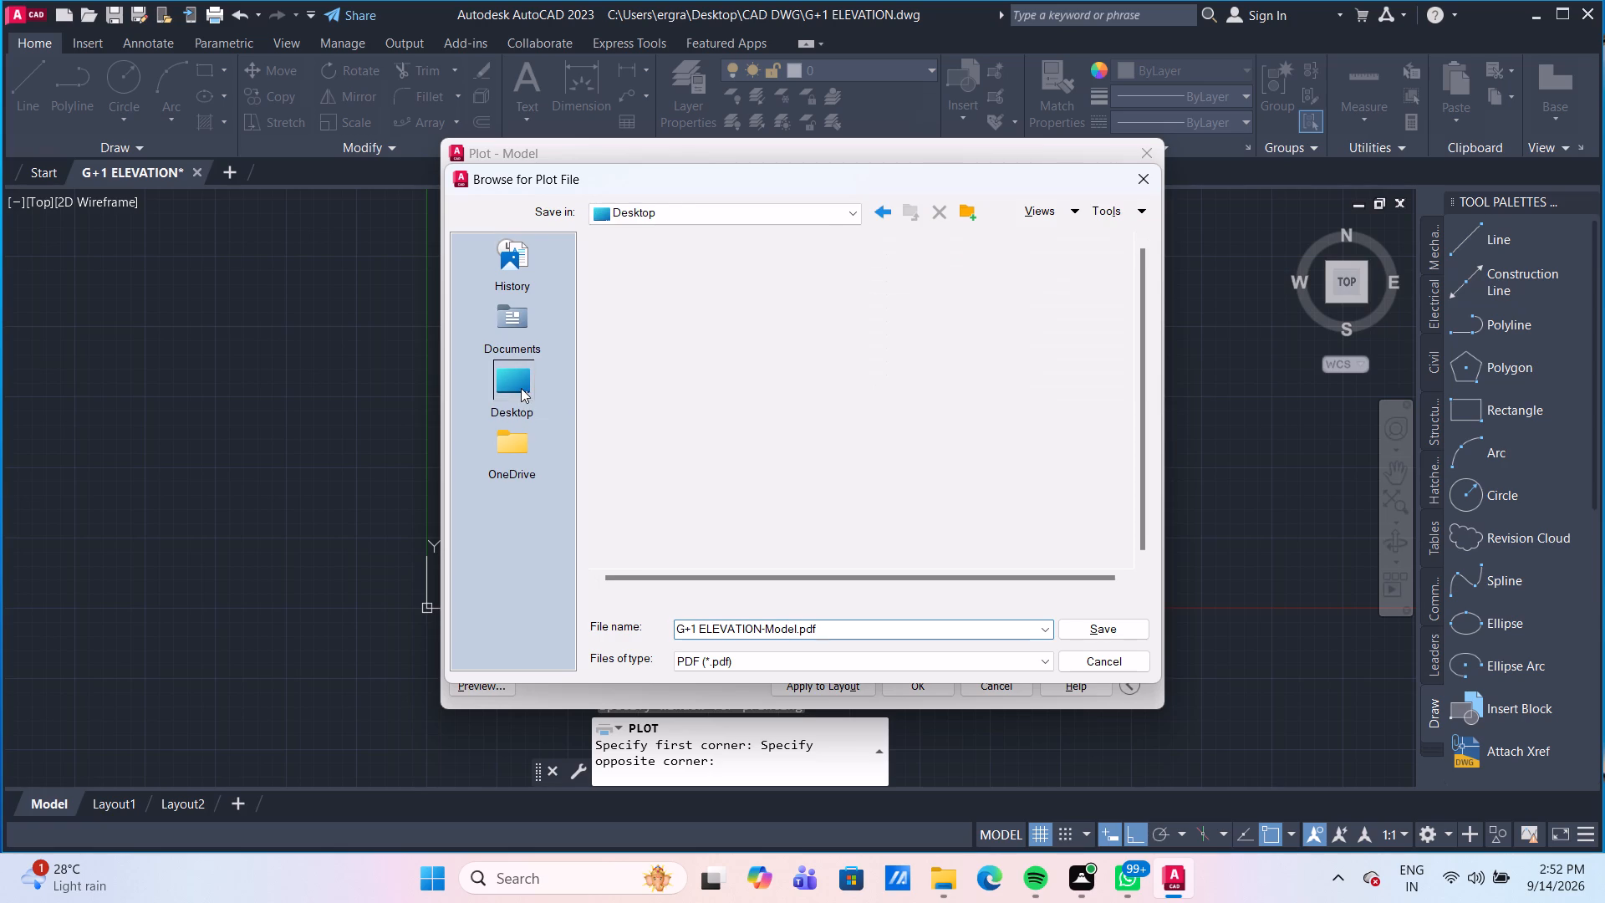
{"action": "scroll", "coordinate": [694, 409], "scroll_direction": "down", "scroll_amount": 1}
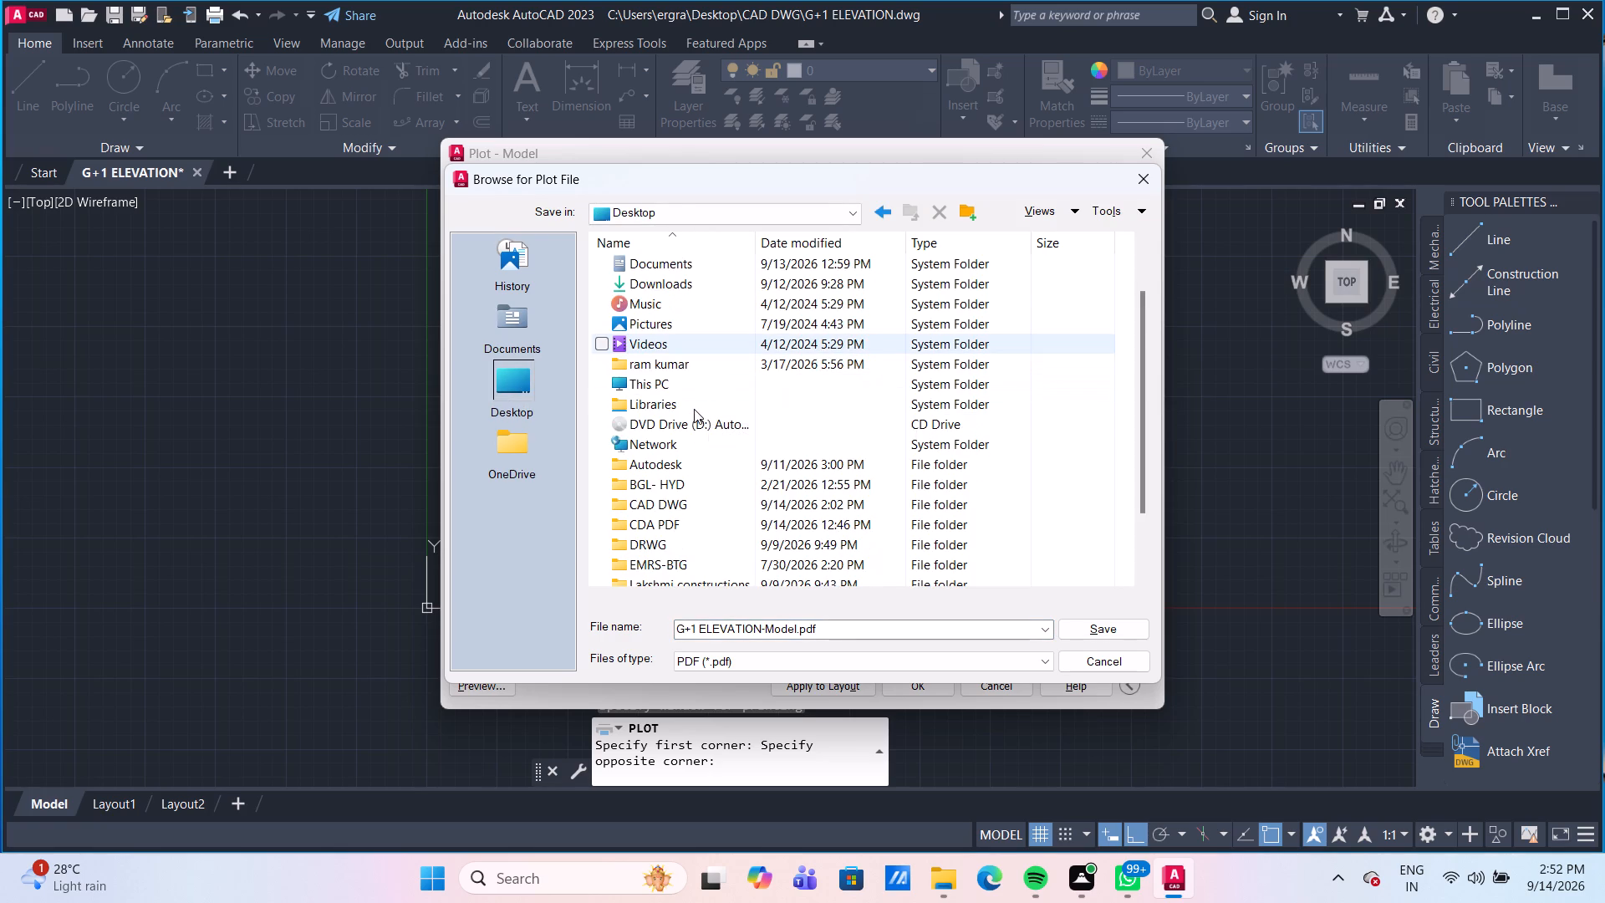
{"action": "scroll", "coordinate": [694, 409], "scroll_direction": "down", "scroll_amount": 1}
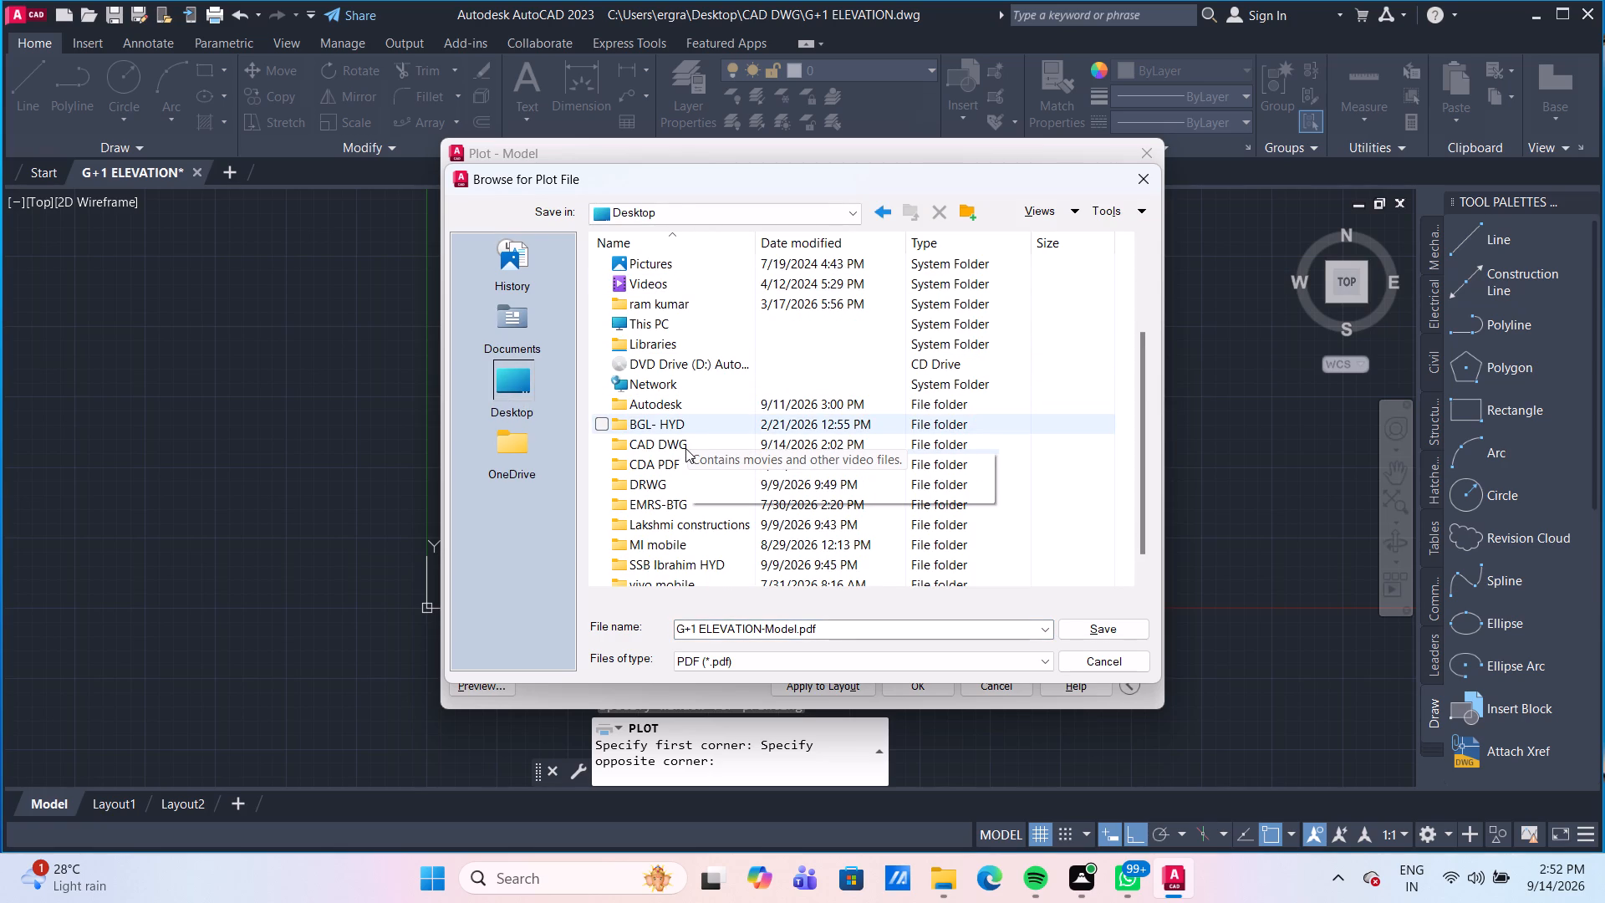
{"action": "left_click", "coordinate": [687, 466]}
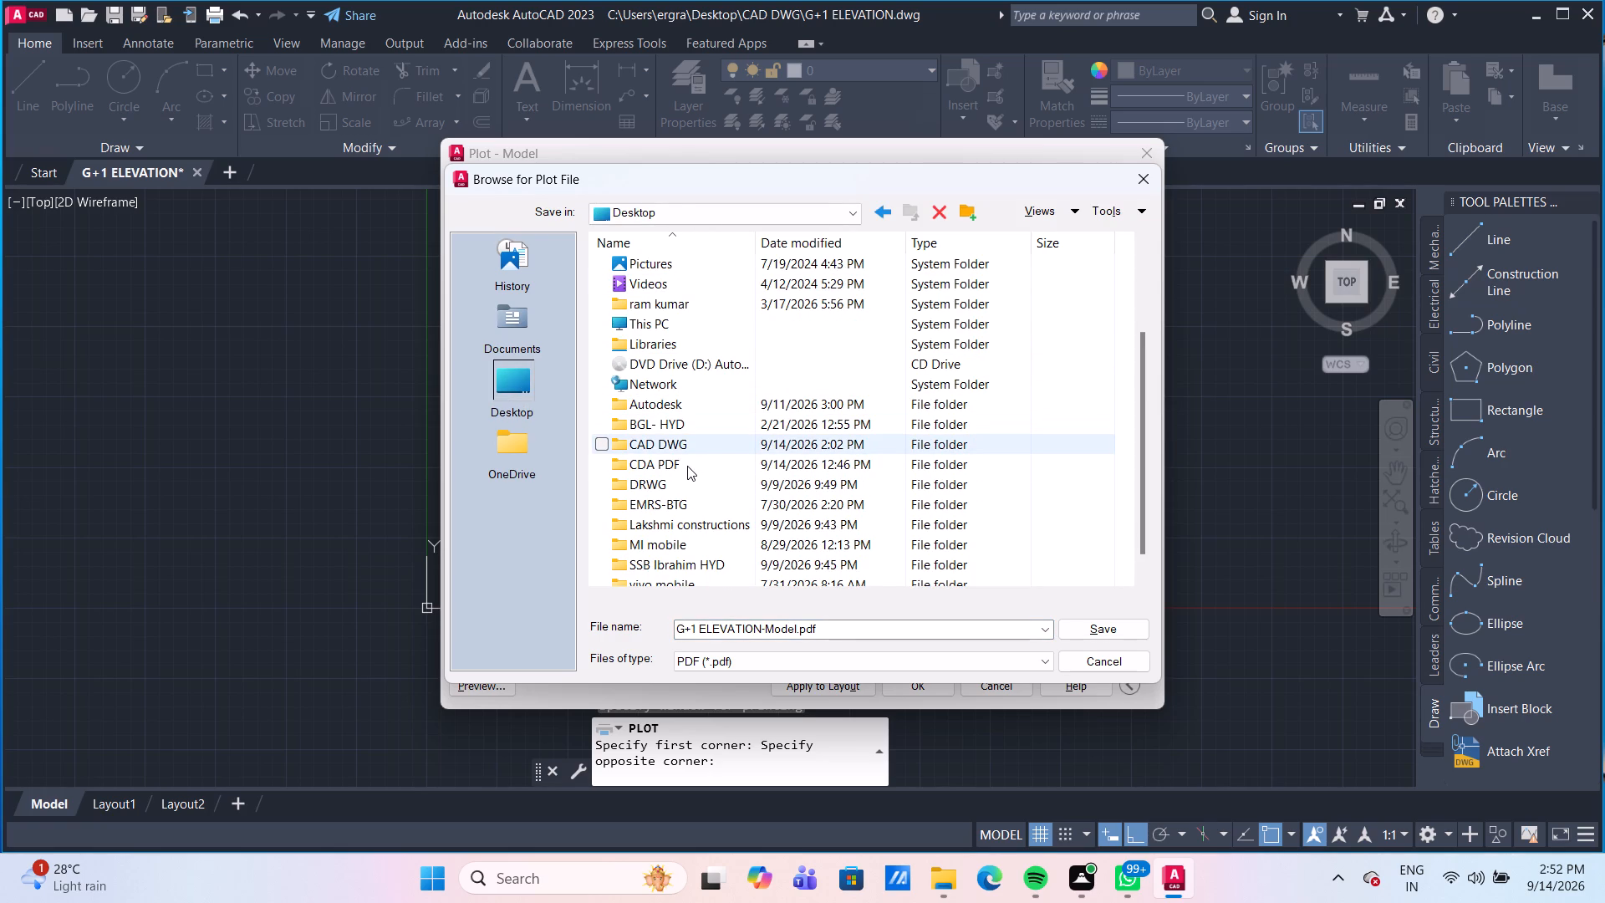
{"action": "double_click", "coordinate": [687, 466]}
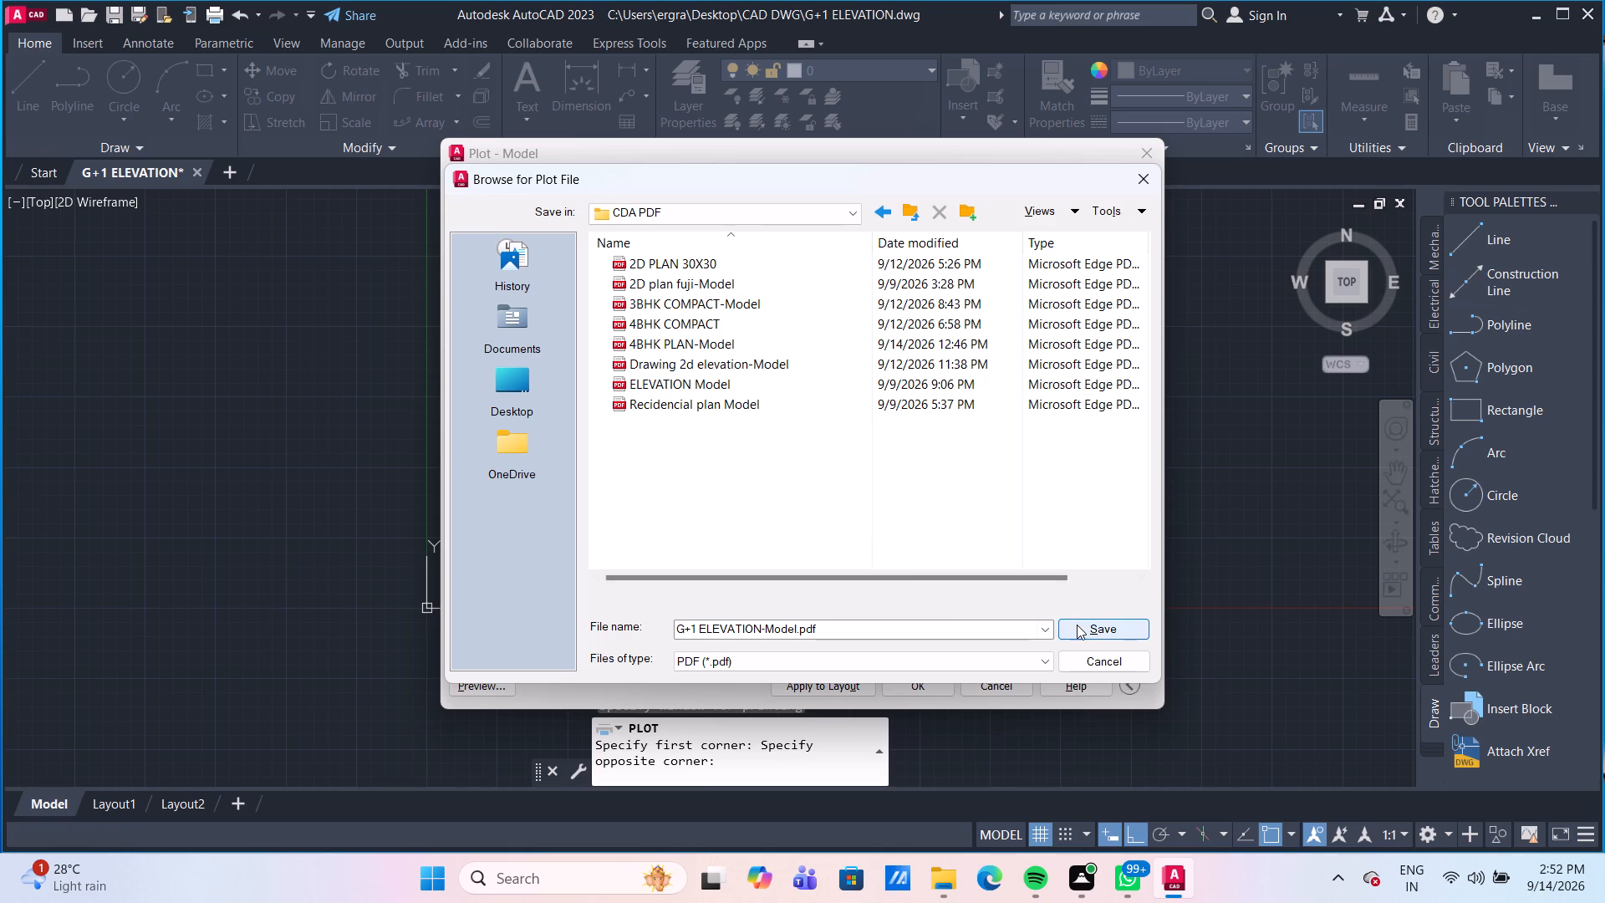
{"action": "left_click", "coordinate": [1088, 631]}
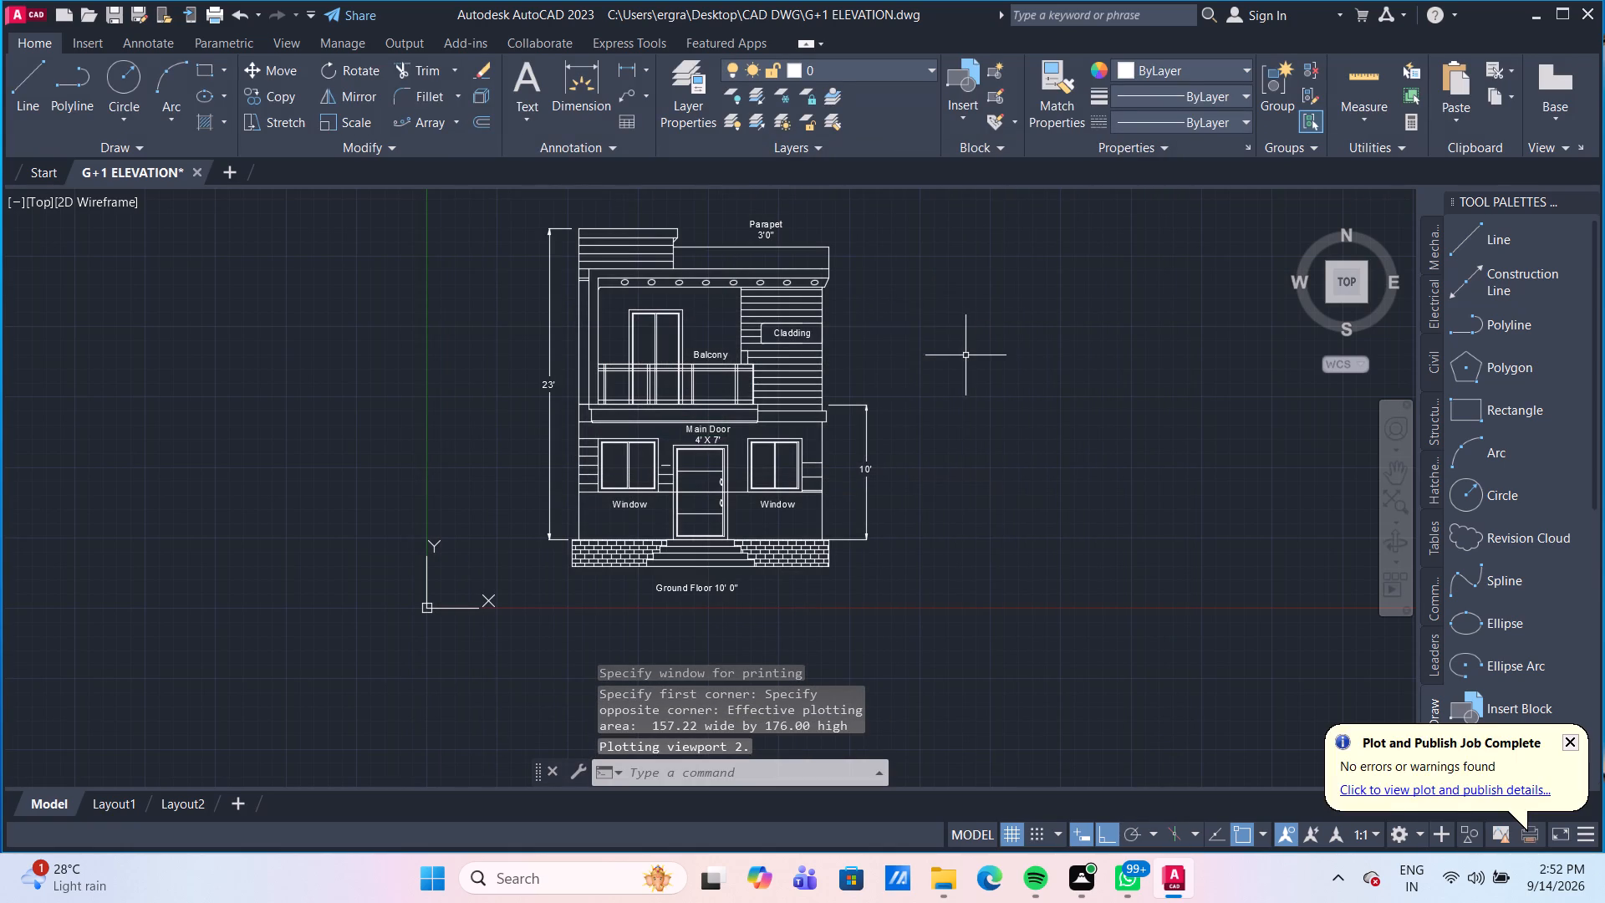
{"action": "scroll", "coordinate": [973, 341], "scroll_direction": "down", "scroll_amount": 1}
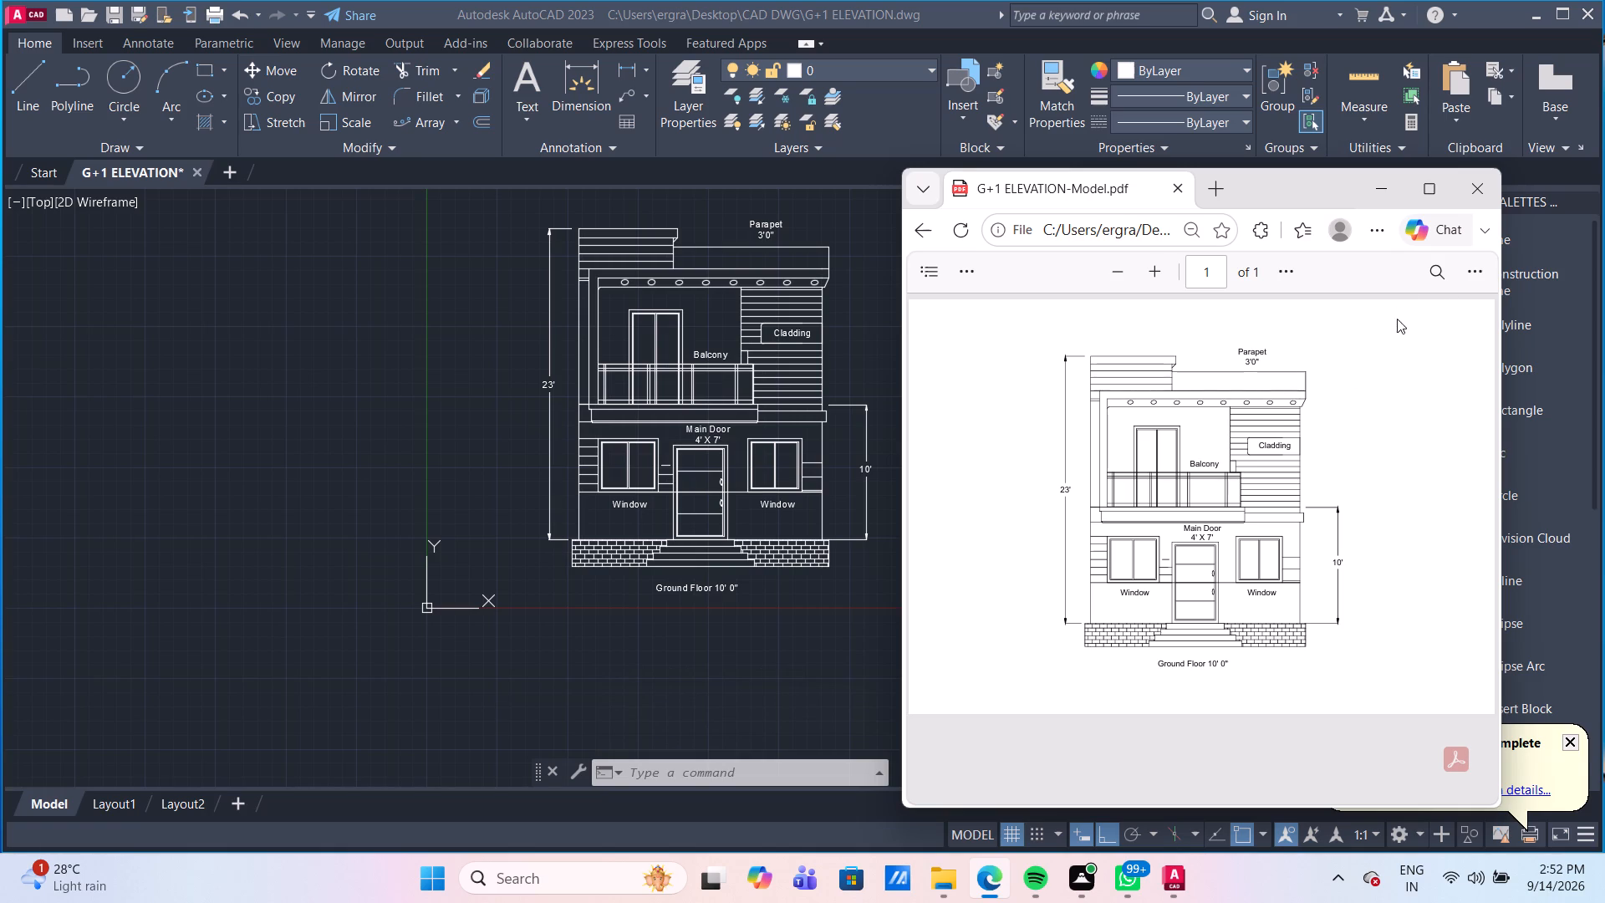
{"action": "left_click", "coordinate": [1485, 191]}
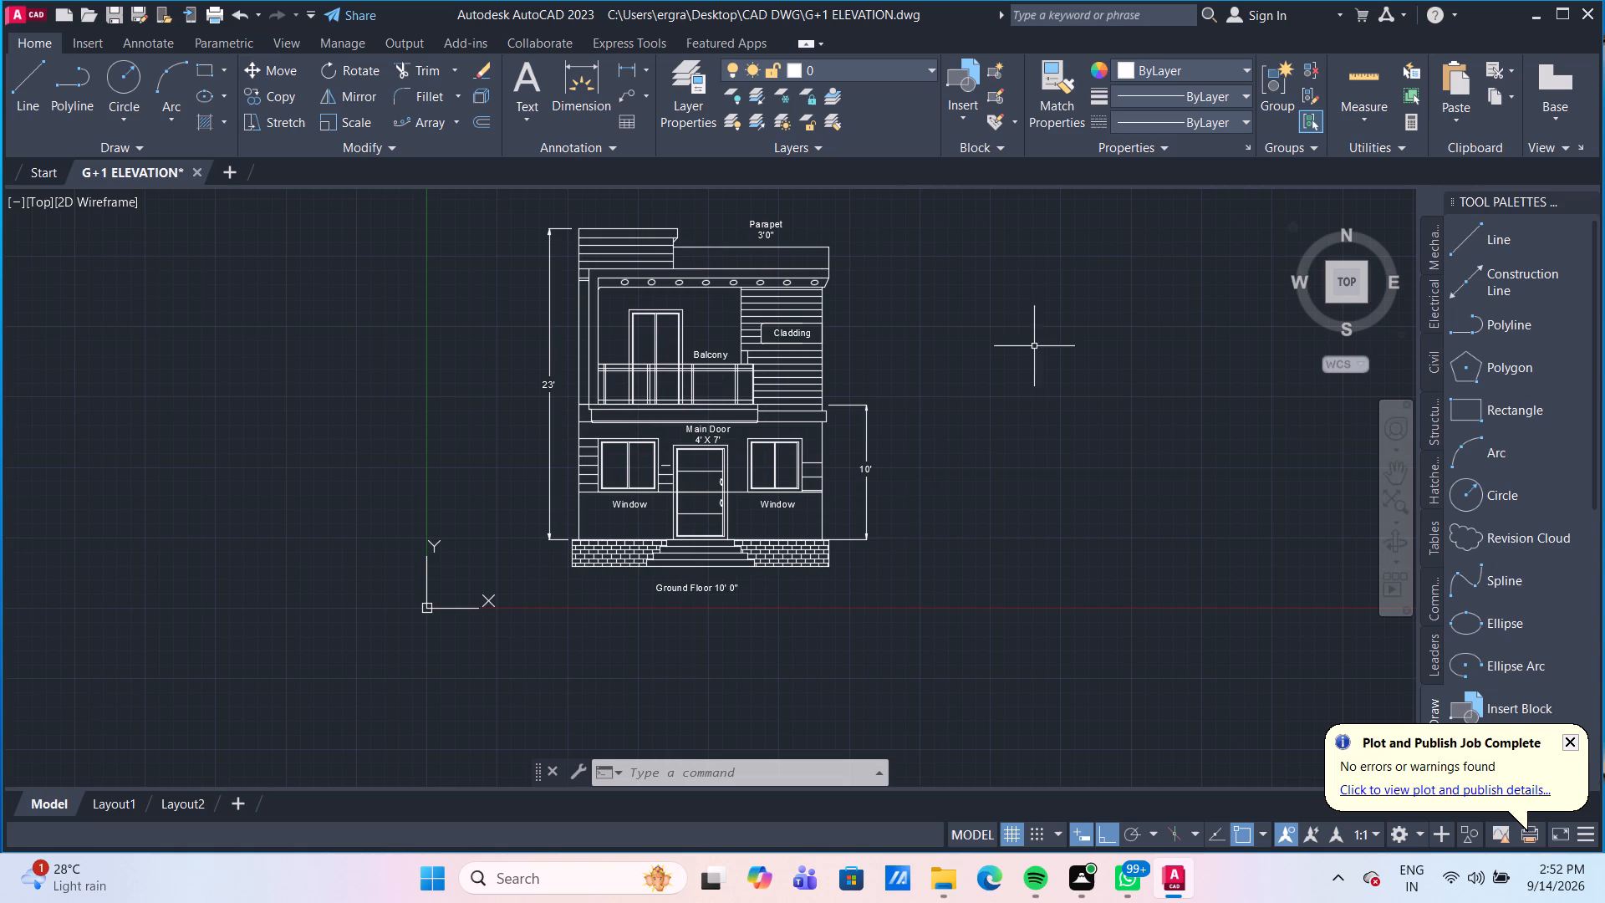
Save the G+1 ELEVATION drawing and minimise its window.
{"action": "key", "text": "ctrl+s"}
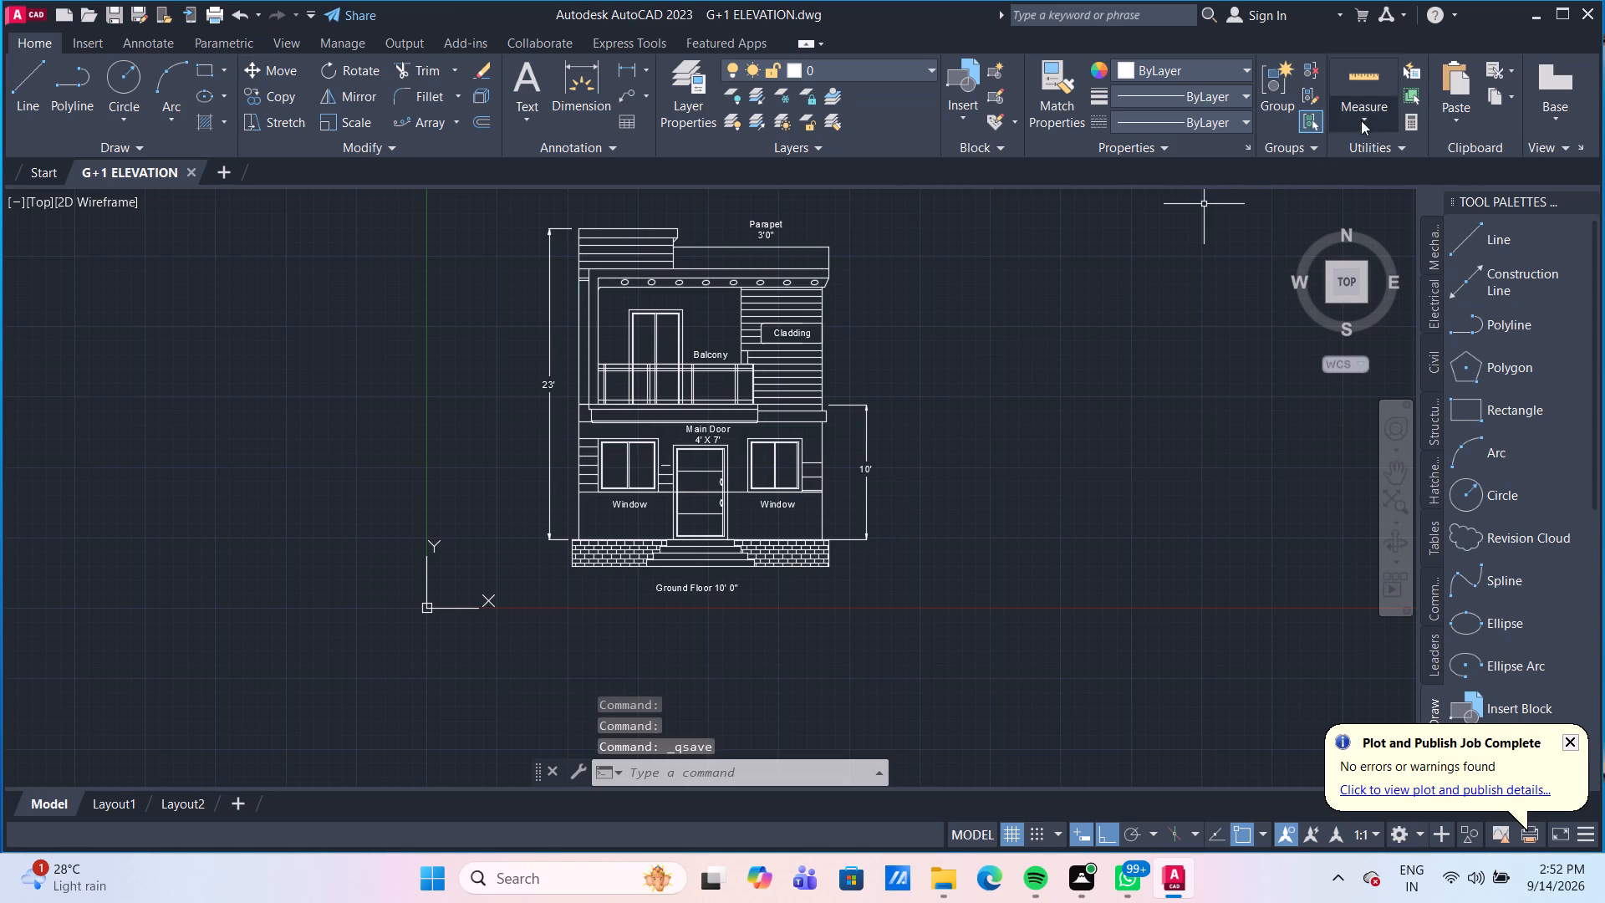
{"action": "left_click", "coordinate": [1544, 16]}
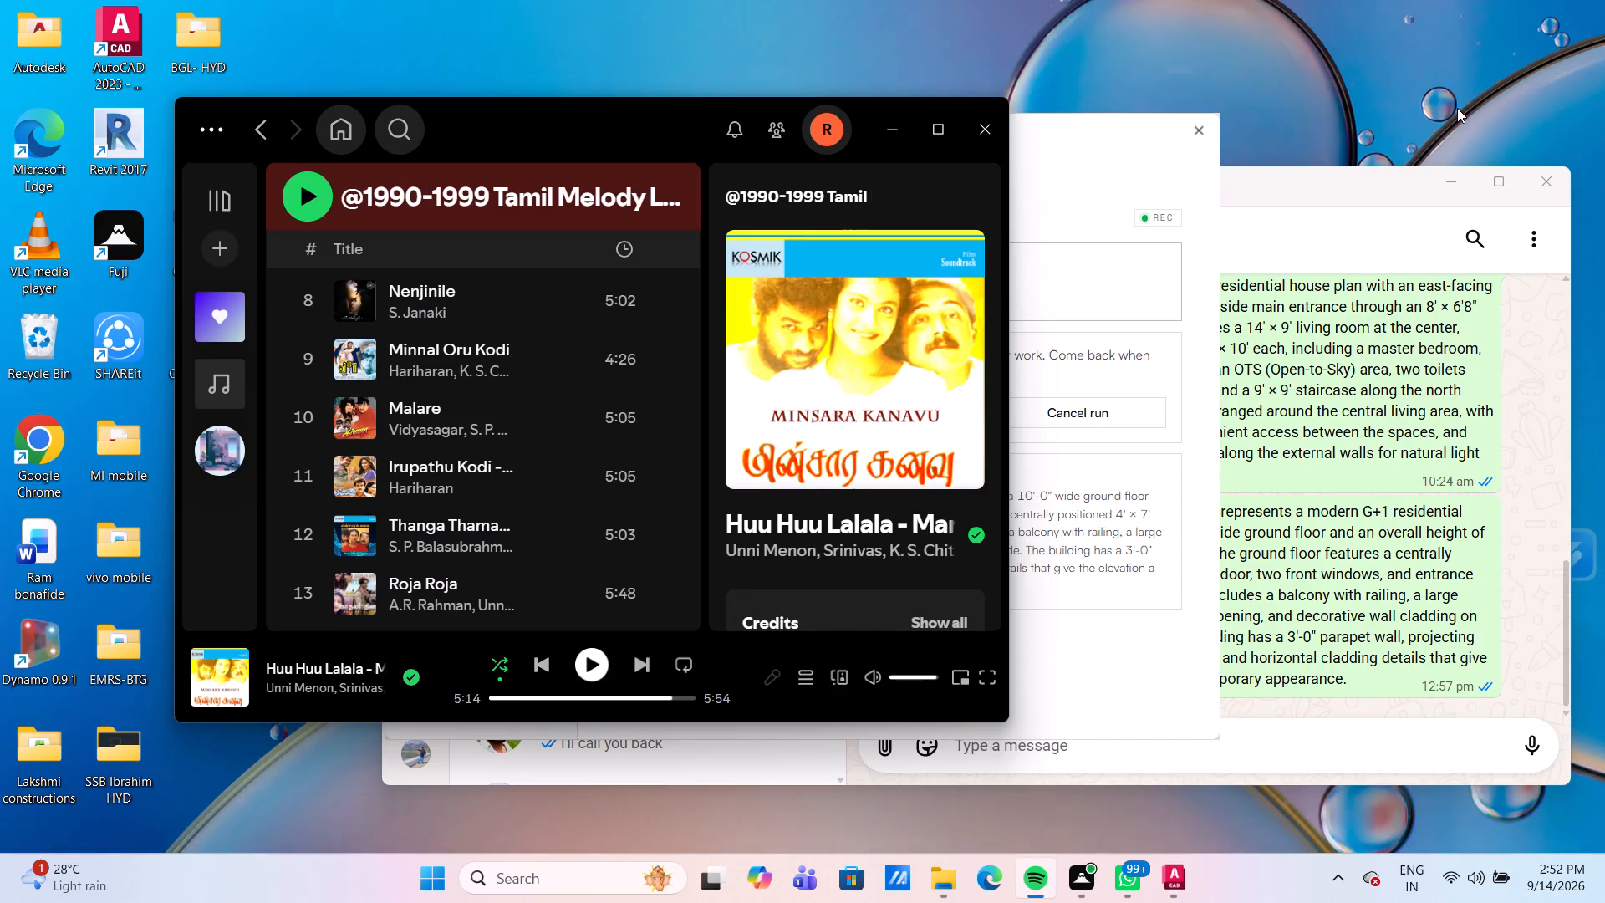